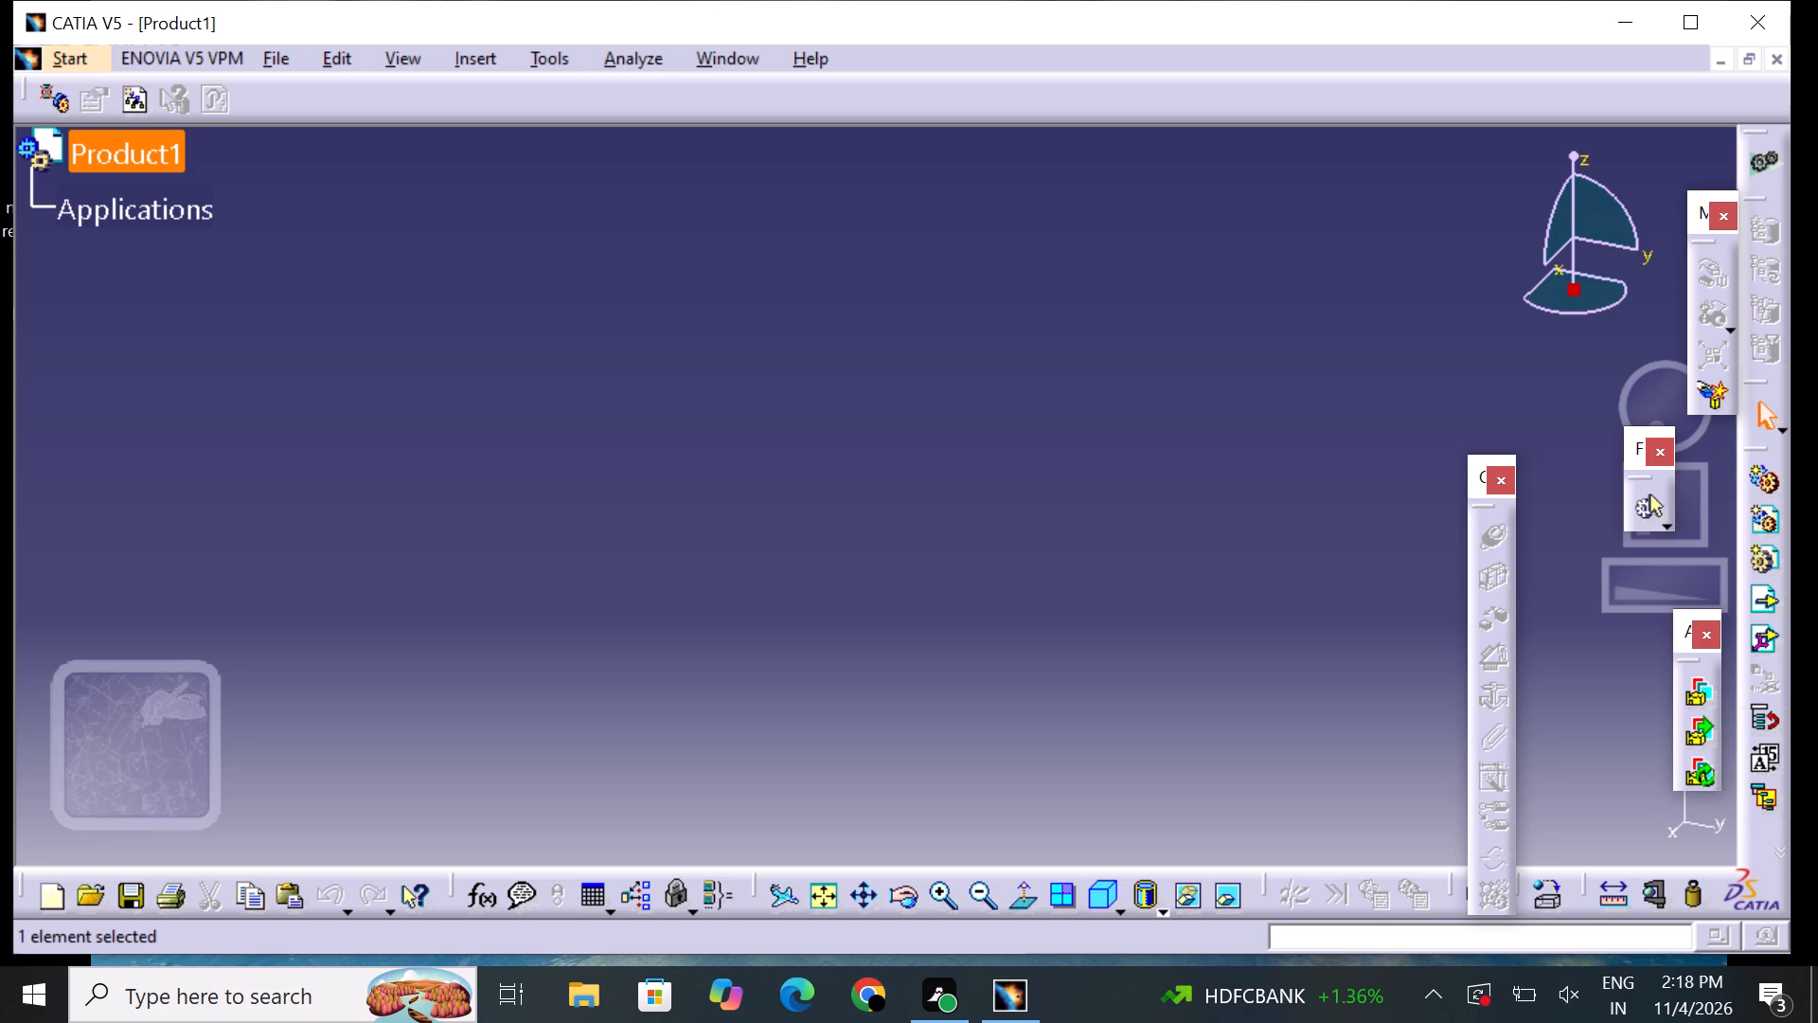
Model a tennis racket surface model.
Switch from Assembly Design to the Wireframe and Surface Design workbench, adding a new part to Product1.
{"action": "left_click_drag", "start_coordinate": [59, 52], "coordinate": [64, 71]}
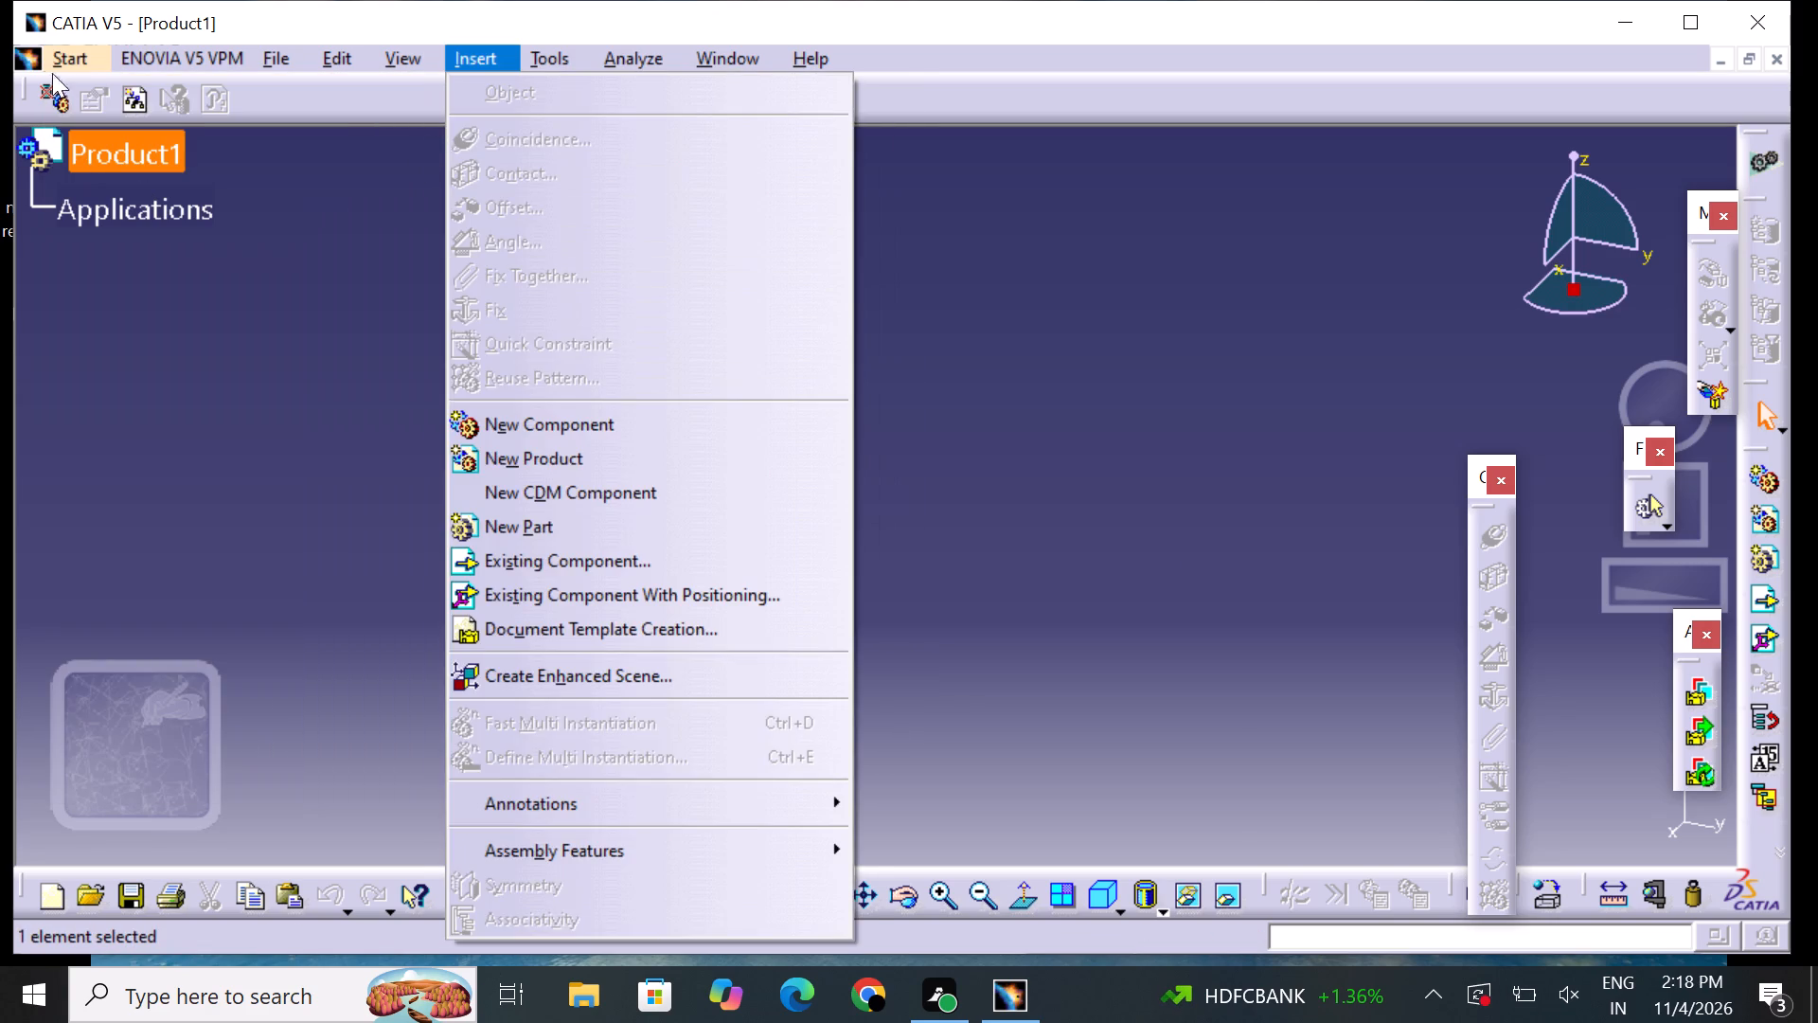
{"action": "left_click", "coordinate": [55, 54]}
{"action": "left_click", "coordinate": [83, 35]}
{"action": "left_click_drag", "start_coordinate": [88, 58], "coordinate": [91, 67]}
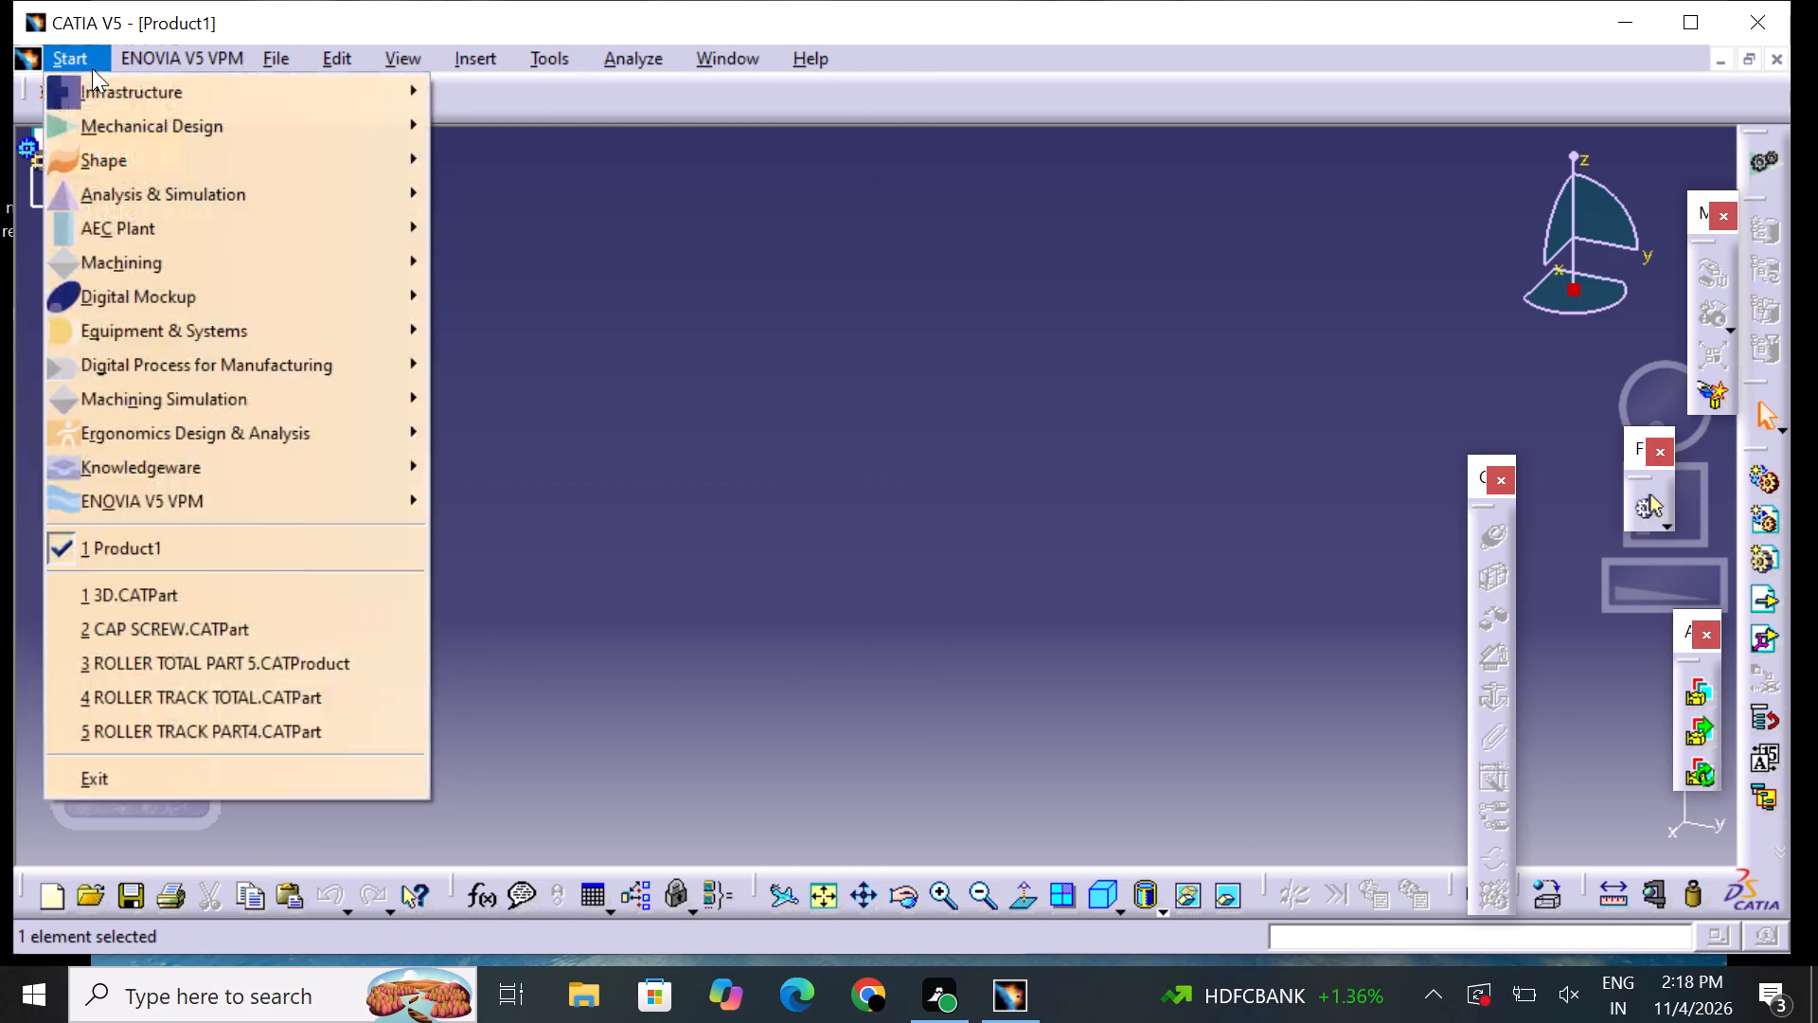
{"action": "left_click", "coordinate": [214, 137]}
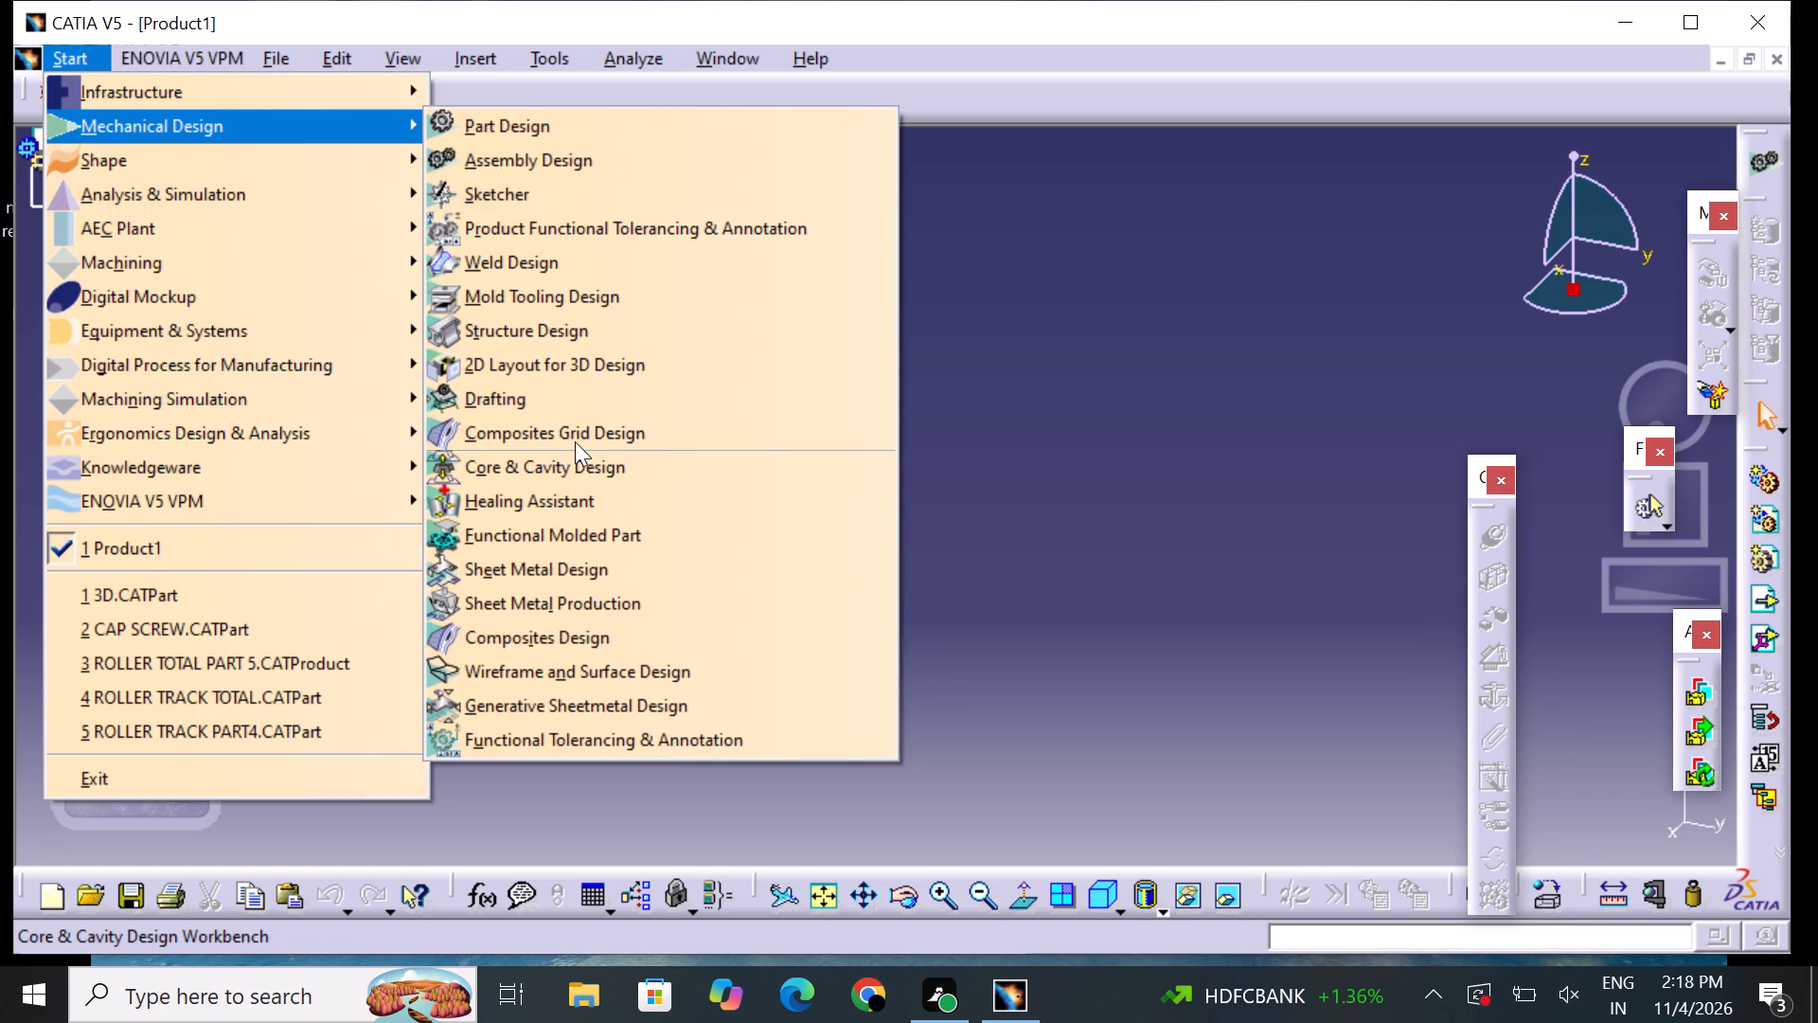
{"action": "left_click", "coordinate": [677, 669]}
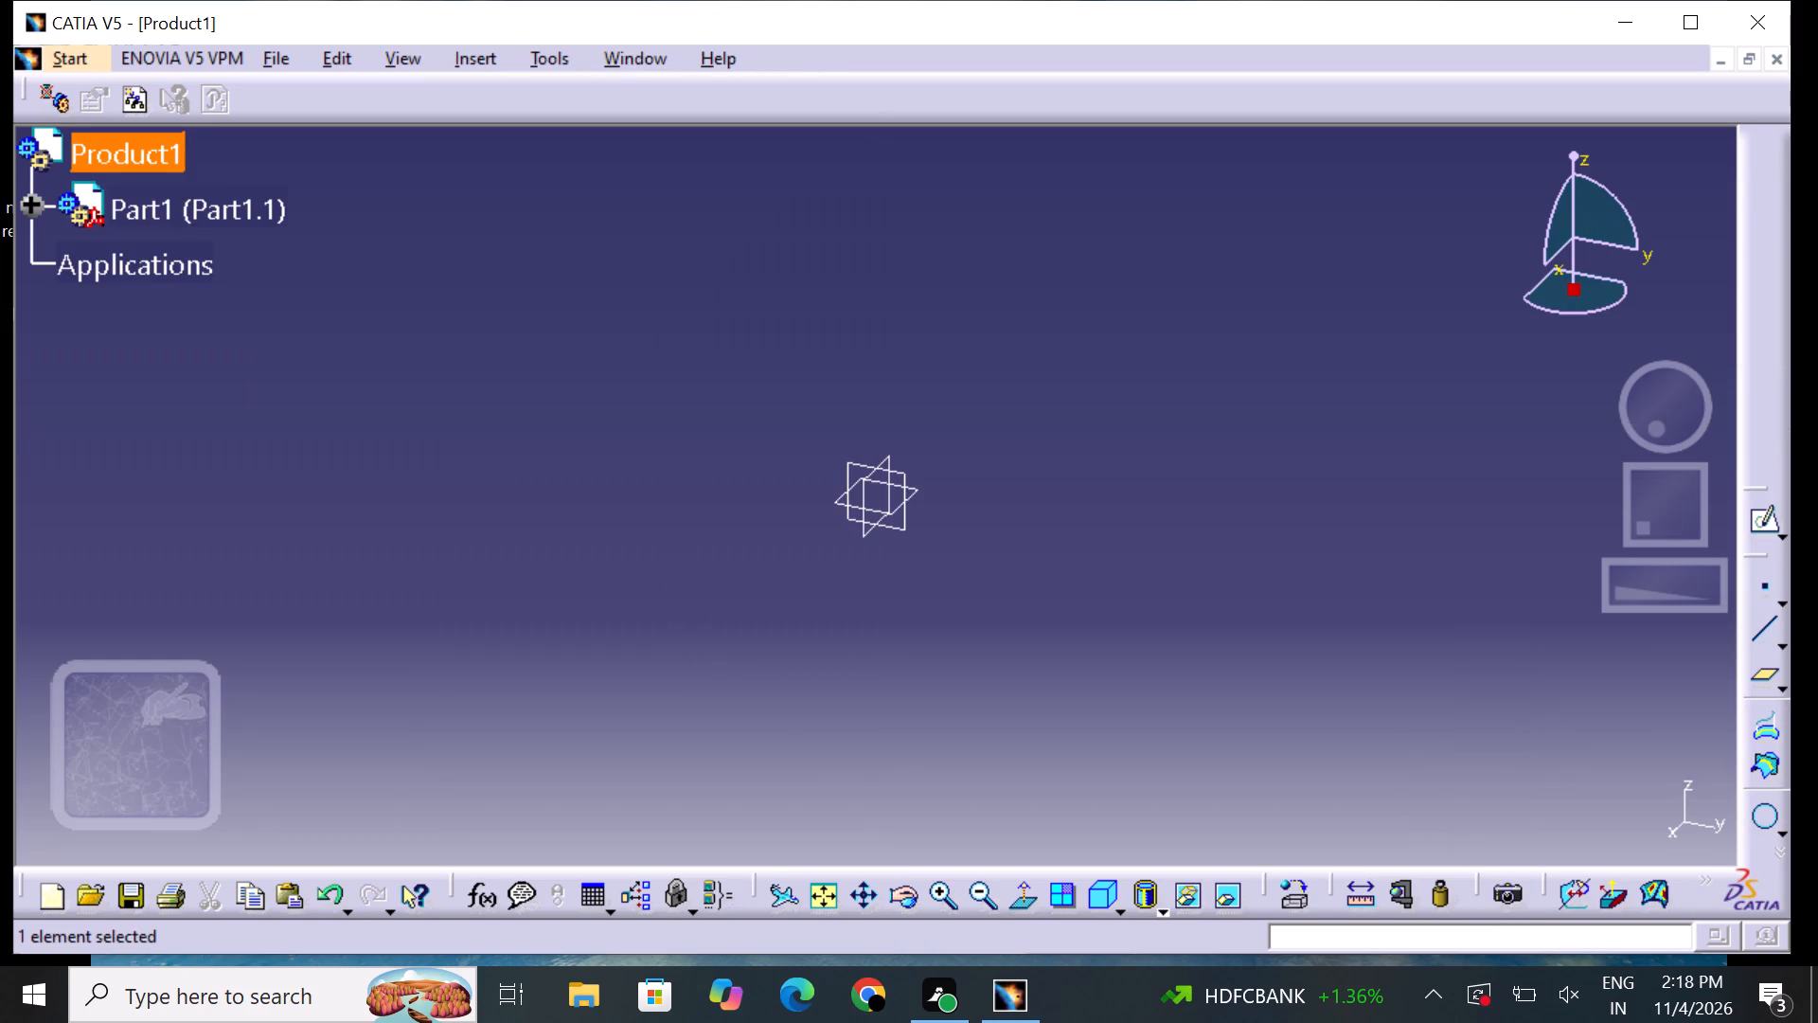
Start a new sketch on the xy plane of Part1.
{"action": "left_click", "coordinate": [911, 495]}
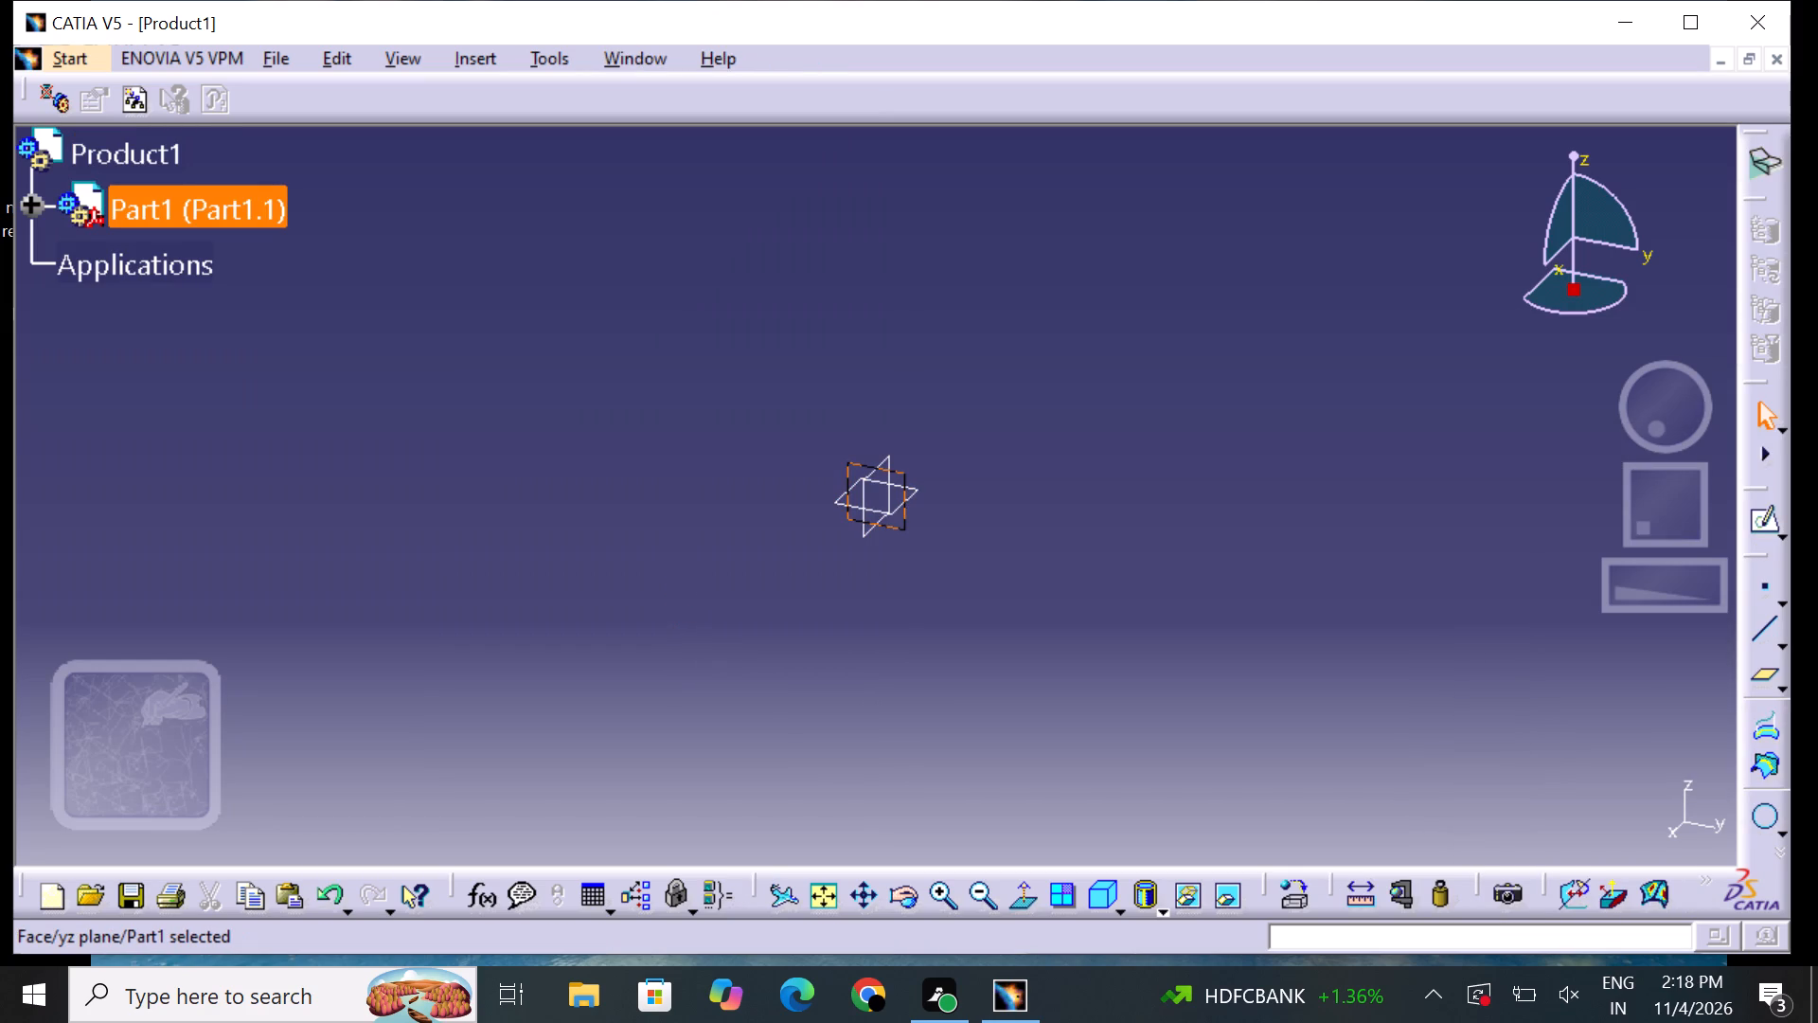
{"action": "left_click", "coordinate": [911, 490]}
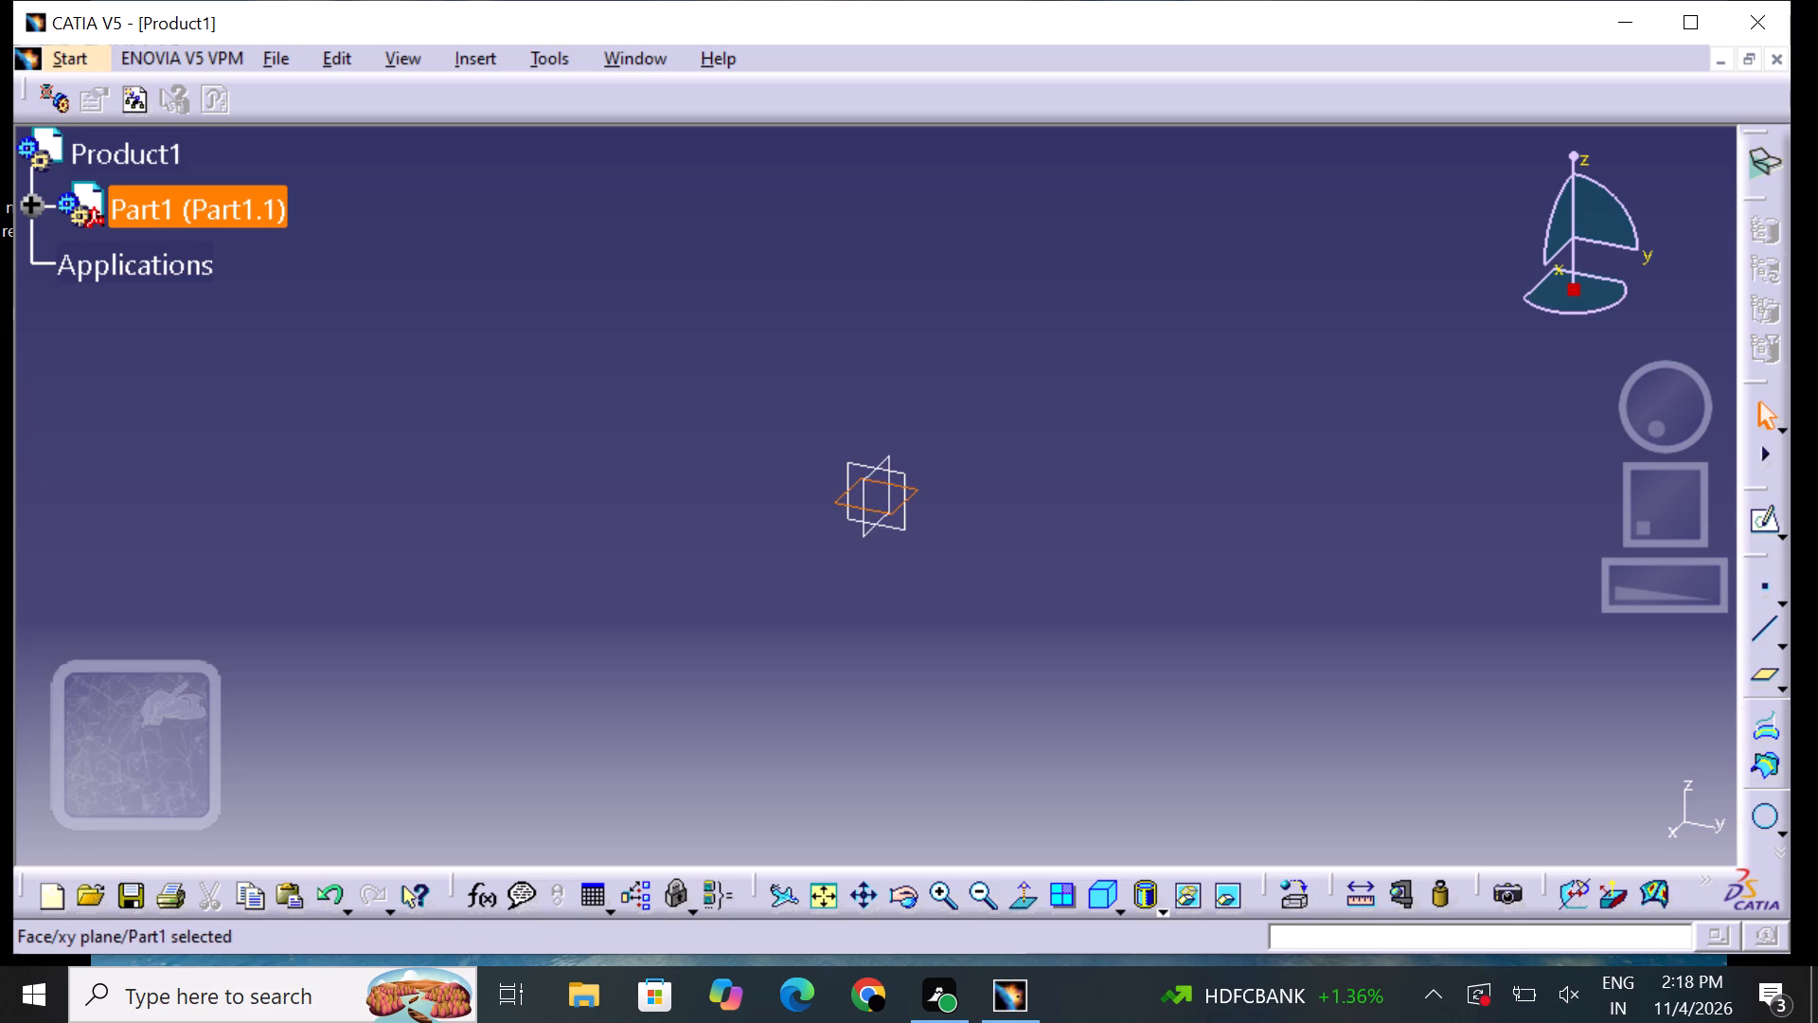
{"action": "left_click", "coordinate": [1752, 510]}
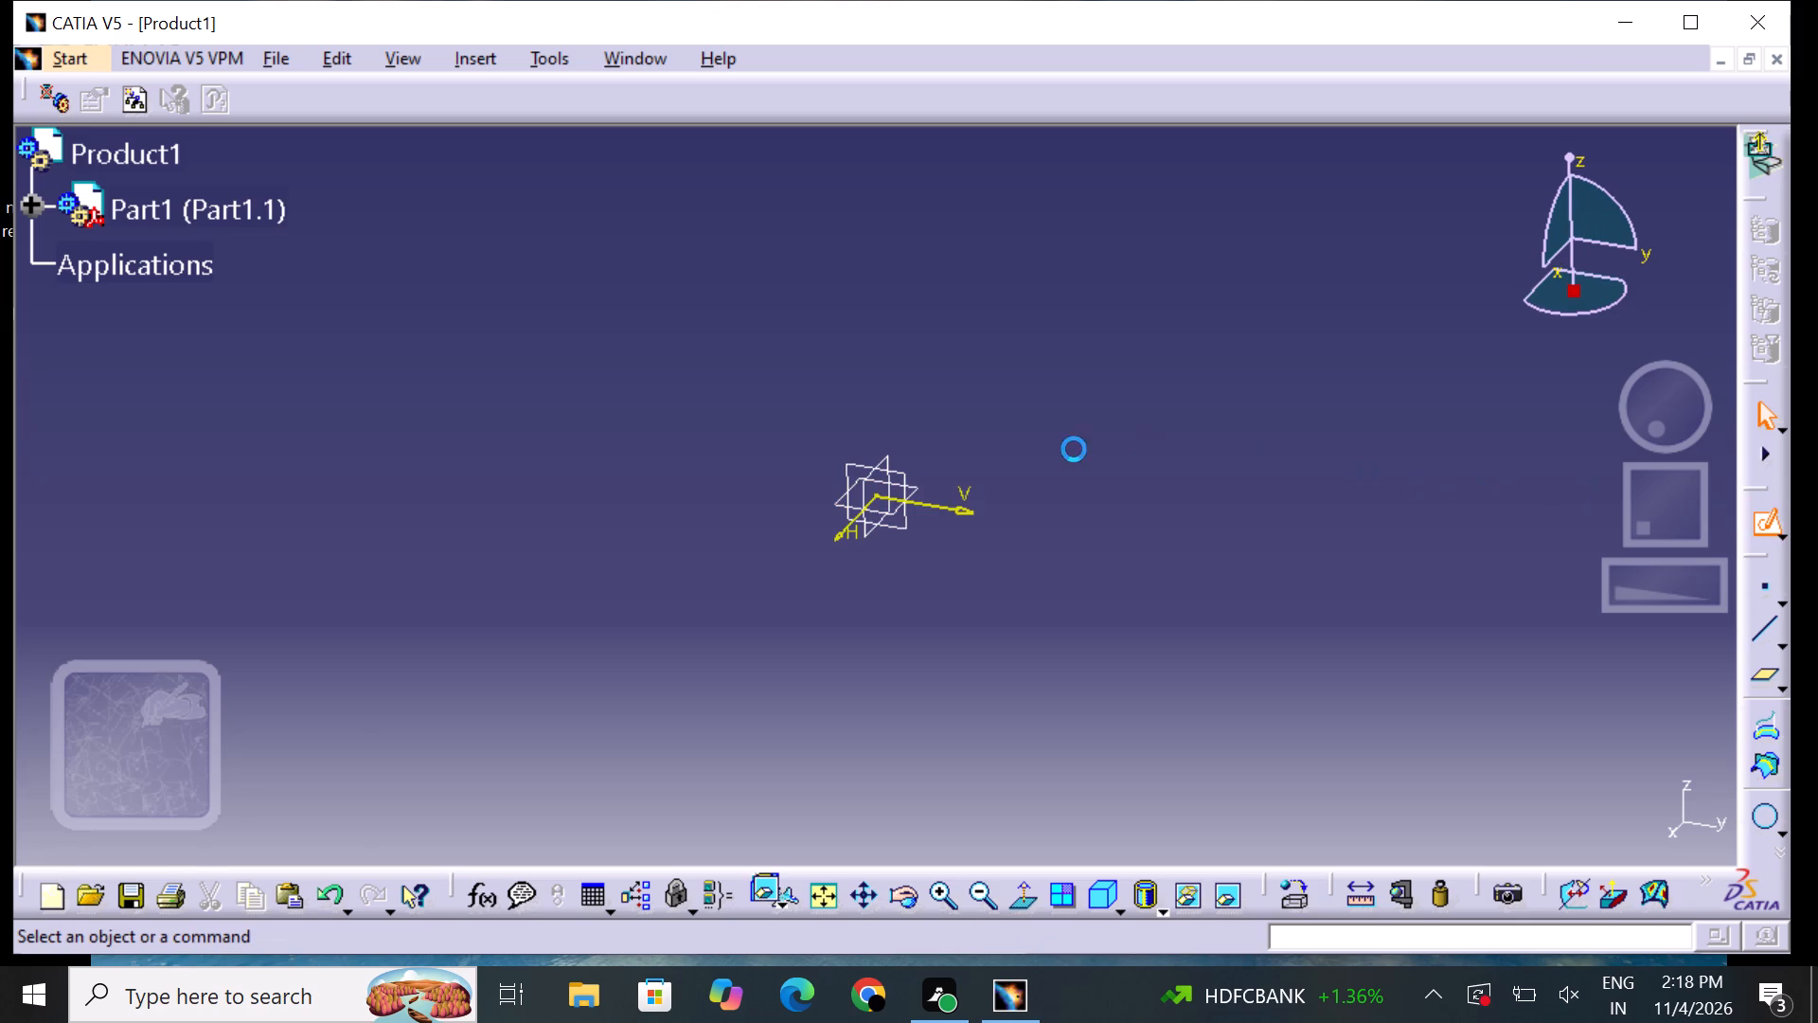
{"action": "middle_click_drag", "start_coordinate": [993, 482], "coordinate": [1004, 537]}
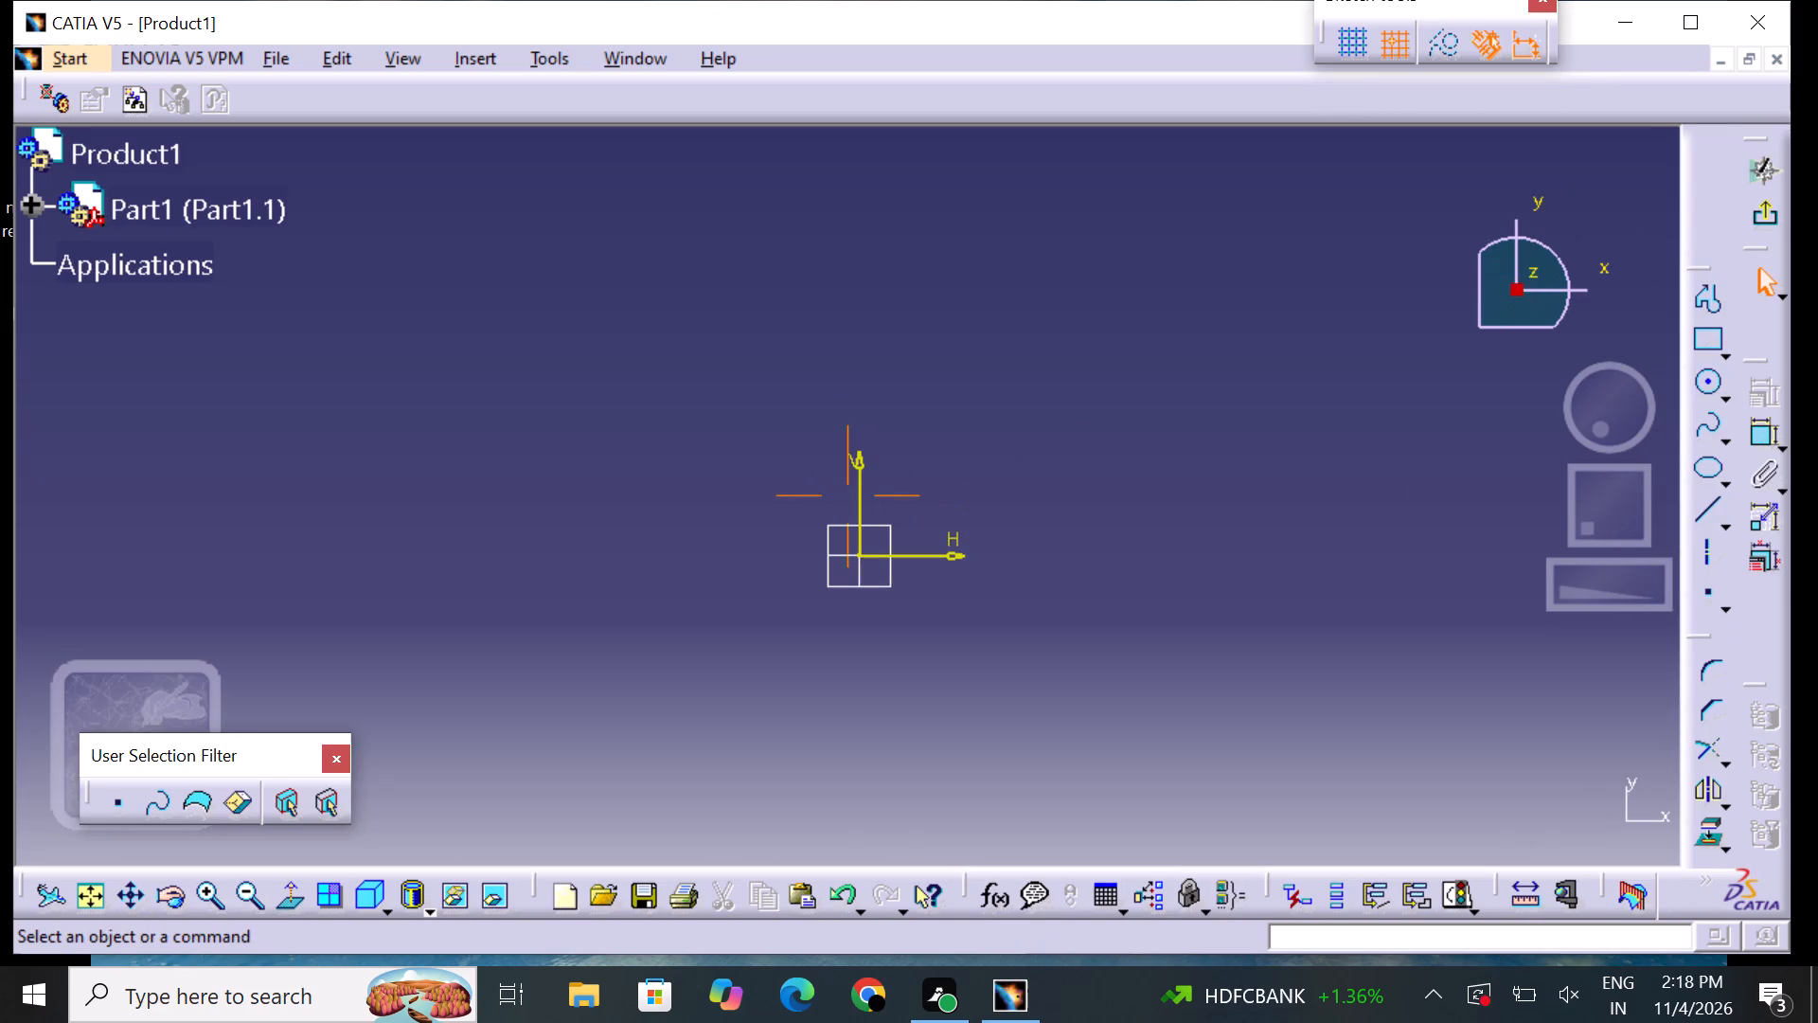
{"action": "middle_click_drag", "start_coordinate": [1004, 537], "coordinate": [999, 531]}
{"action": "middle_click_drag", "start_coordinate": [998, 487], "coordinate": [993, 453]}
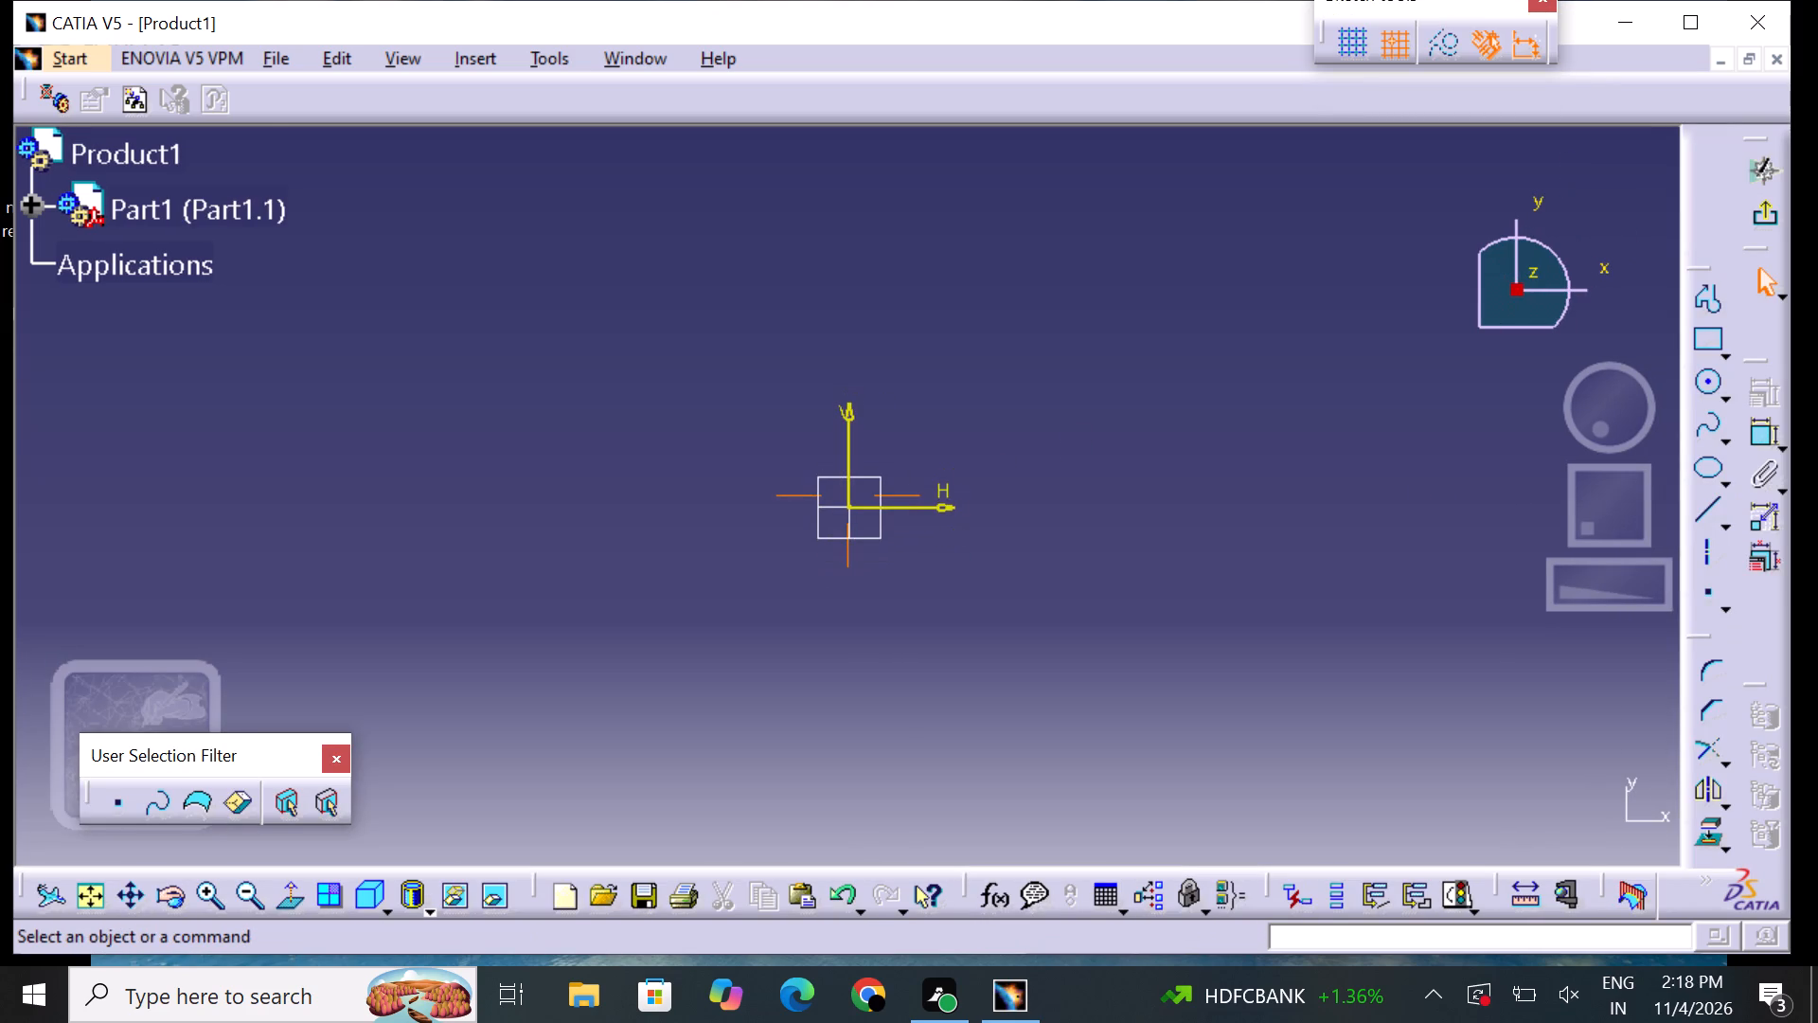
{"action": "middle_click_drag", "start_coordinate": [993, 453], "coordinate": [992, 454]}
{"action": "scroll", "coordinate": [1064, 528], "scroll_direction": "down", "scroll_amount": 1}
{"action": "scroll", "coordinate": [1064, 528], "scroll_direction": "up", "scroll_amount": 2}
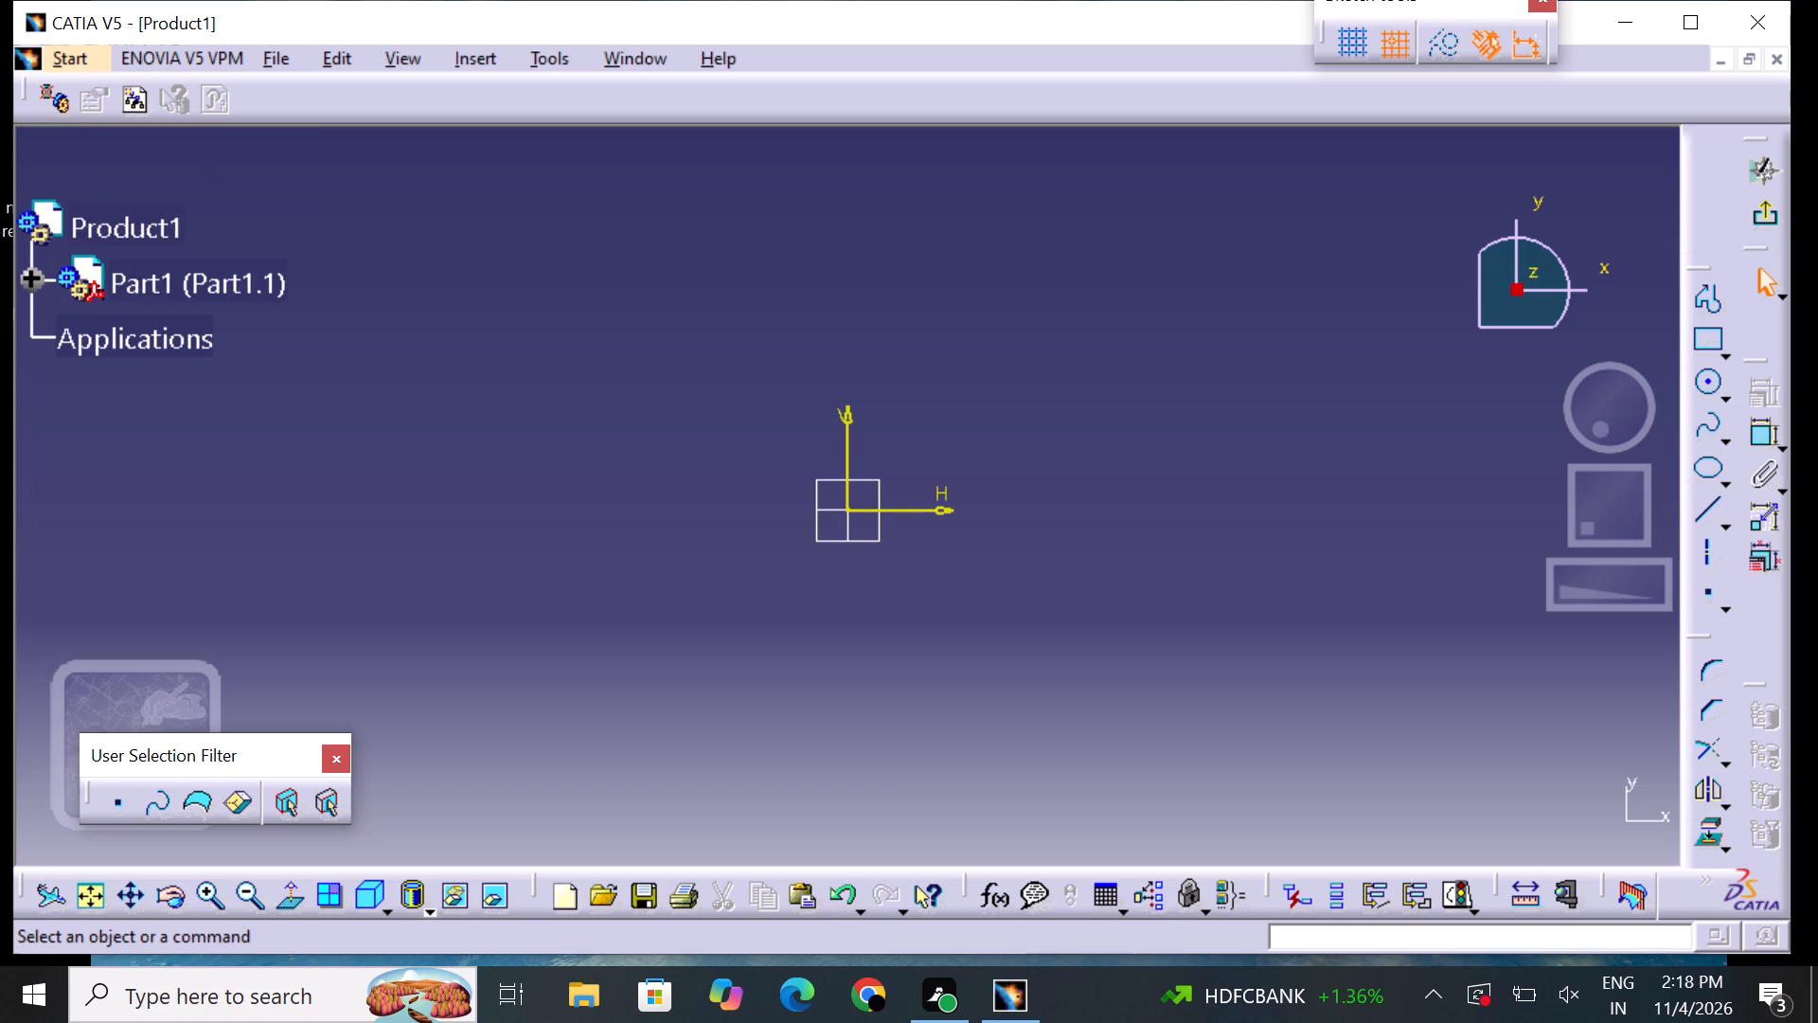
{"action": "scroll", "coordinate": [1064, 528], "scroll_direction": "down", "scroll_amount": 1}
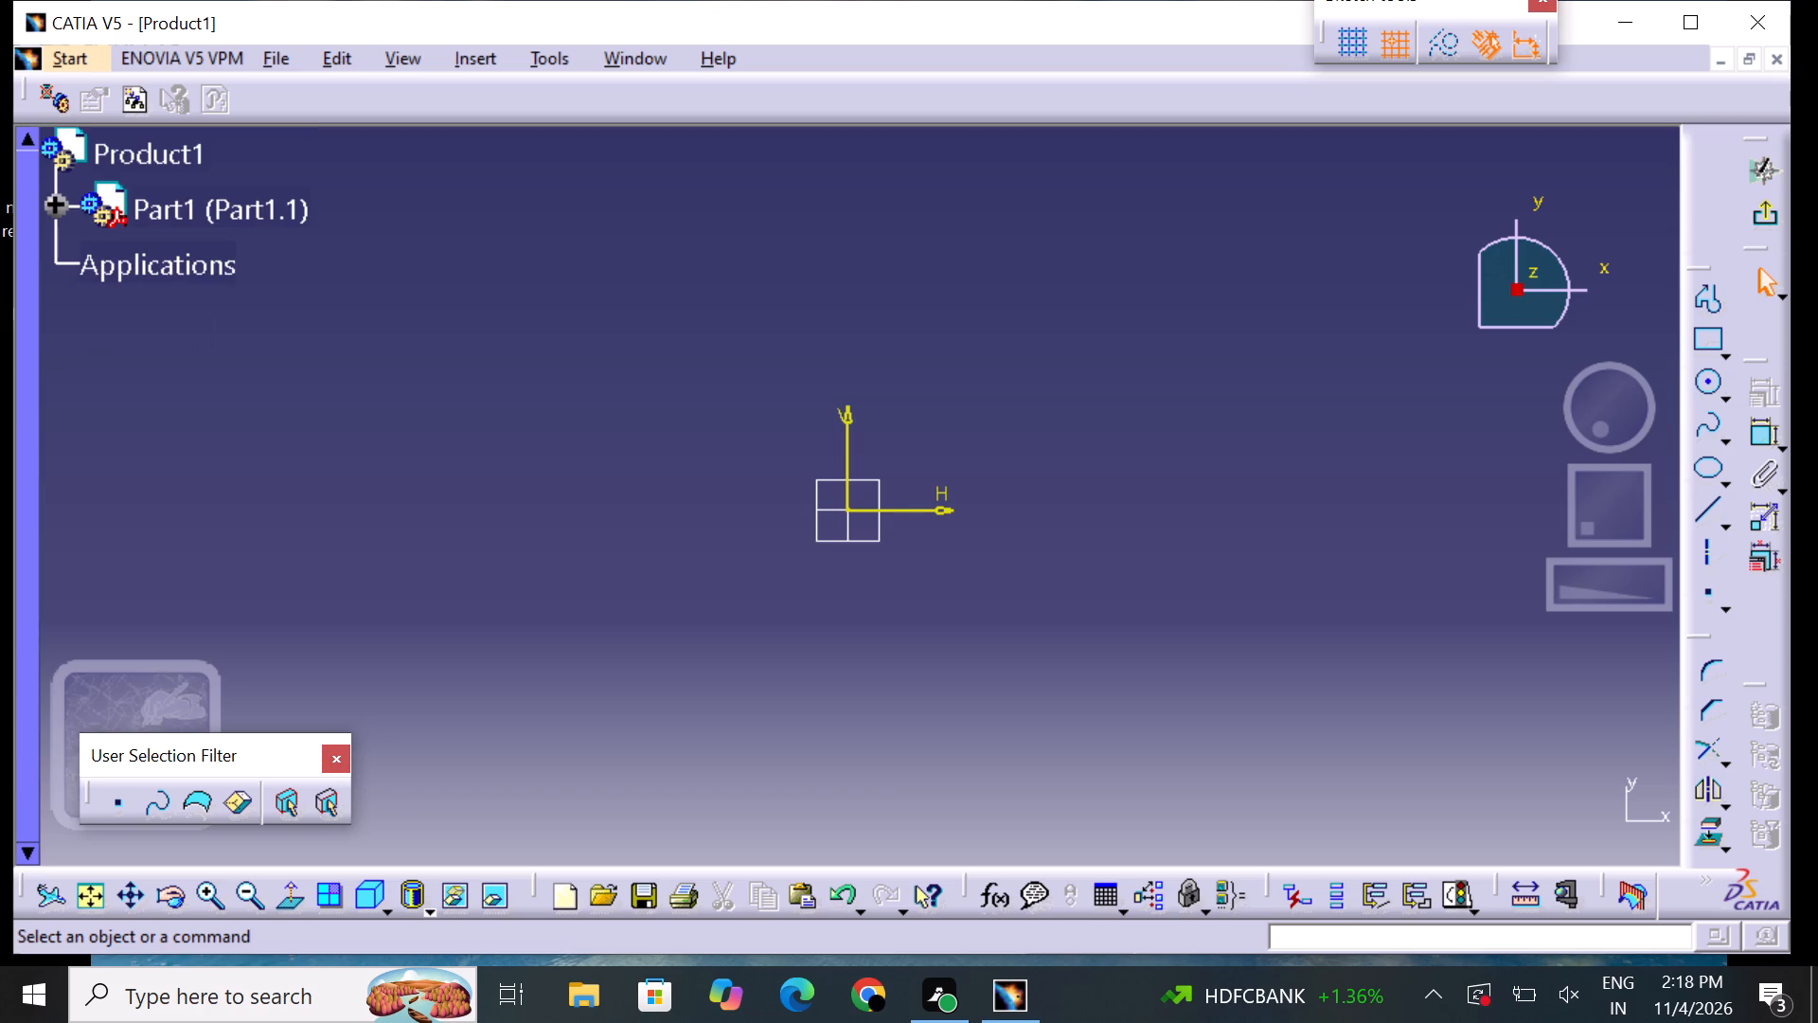
Turn on the surface selection filter in the User Selection Filter.
{"action": "left_click", "coordinate": [211, 808]}
{"action": "left_click", "coordinate": [206, 805]}
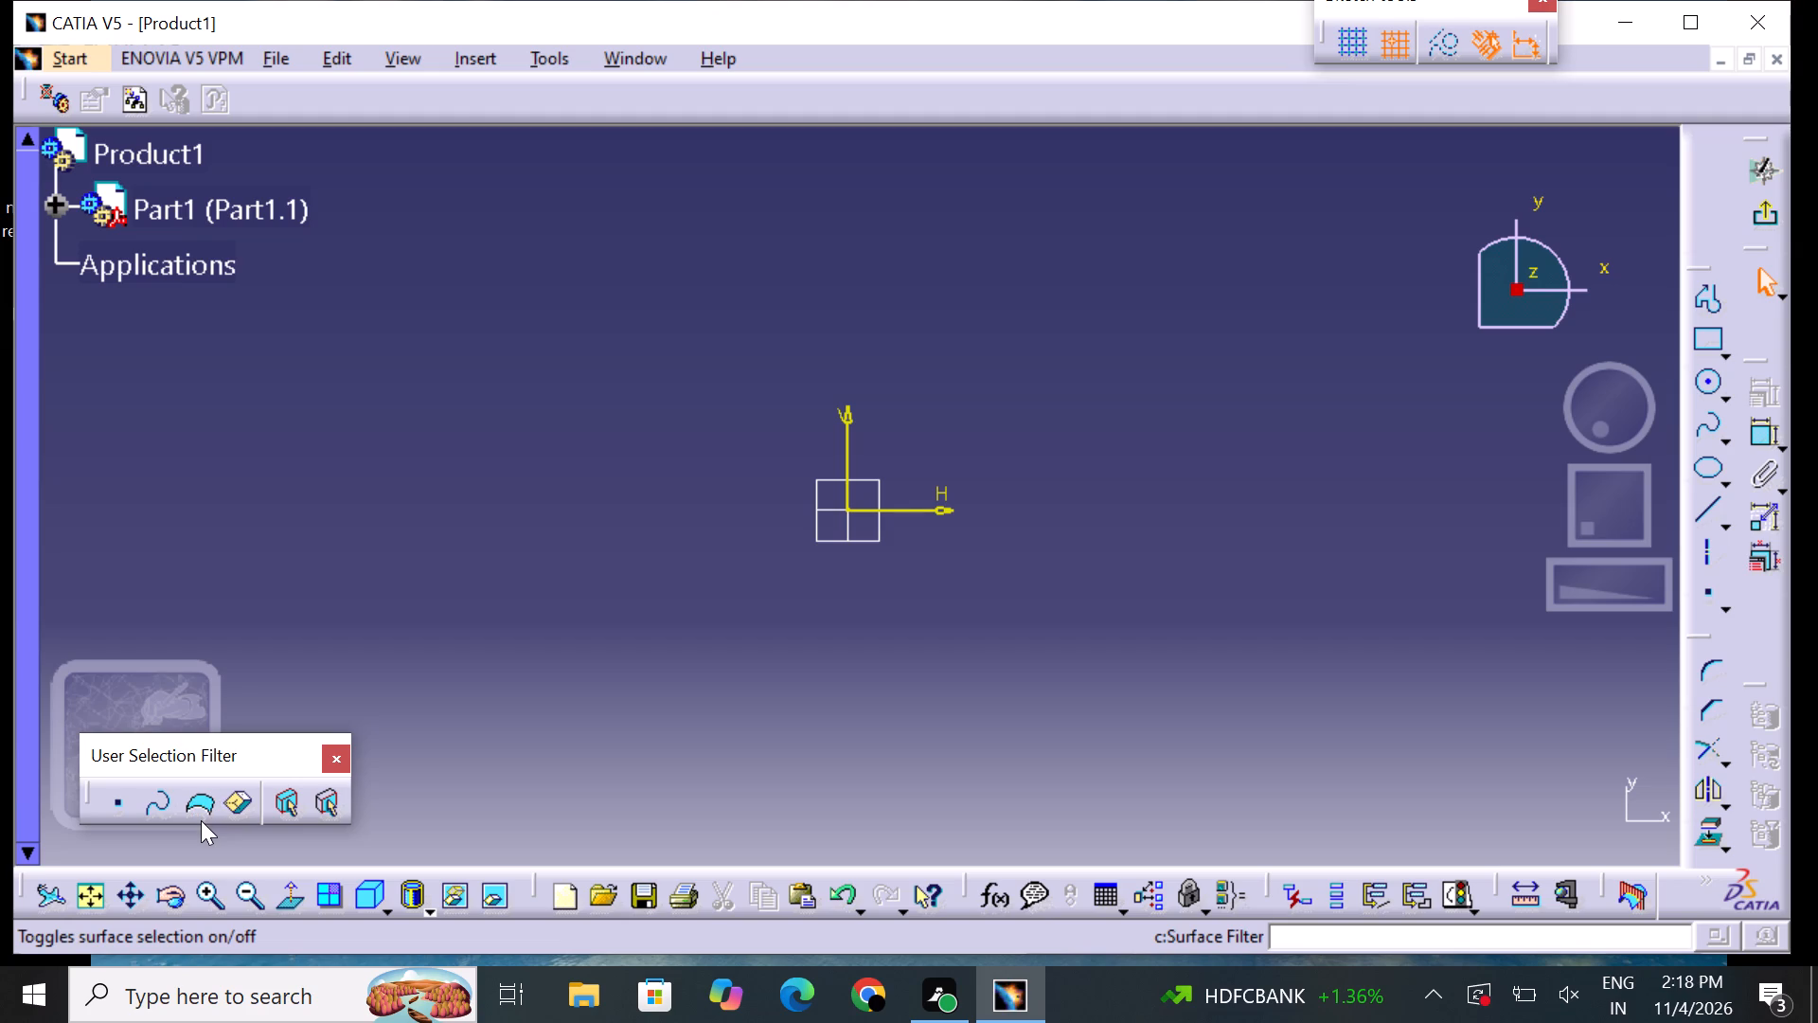
{"action": "left_click", "coordinate": [201, 820]}
{"action": "left_click", "coordinate": [199, 817]}
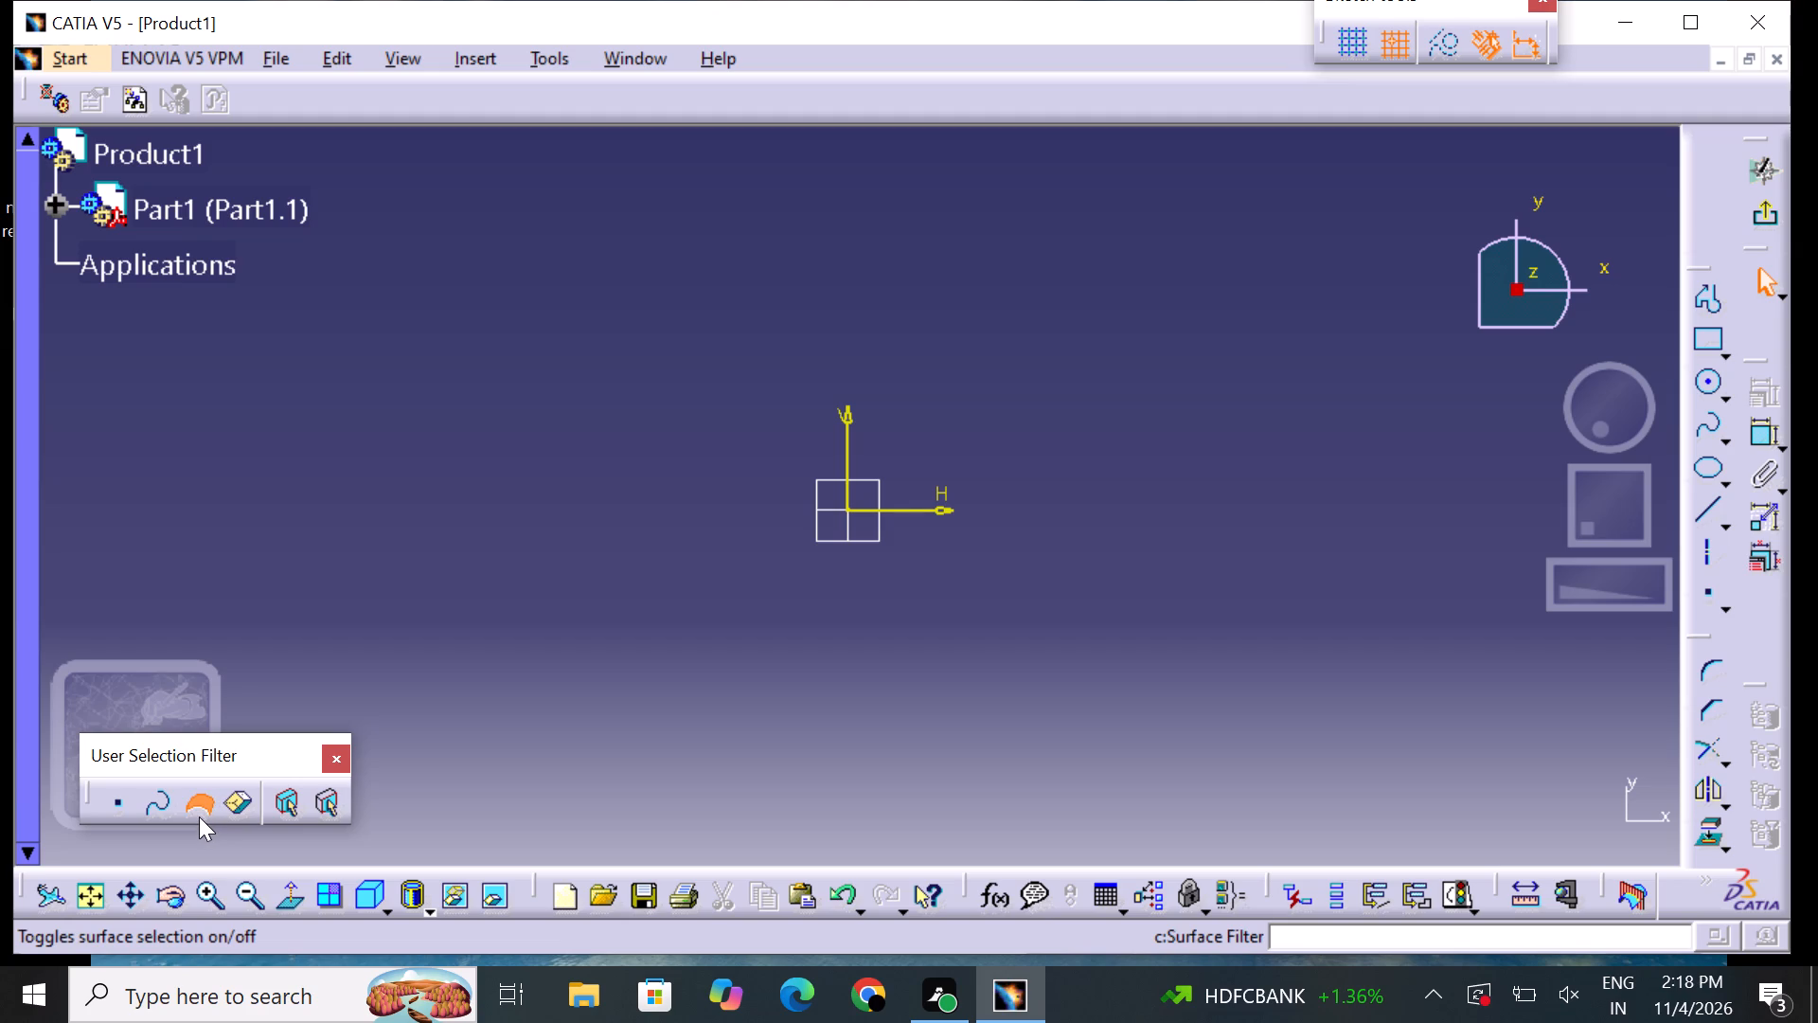
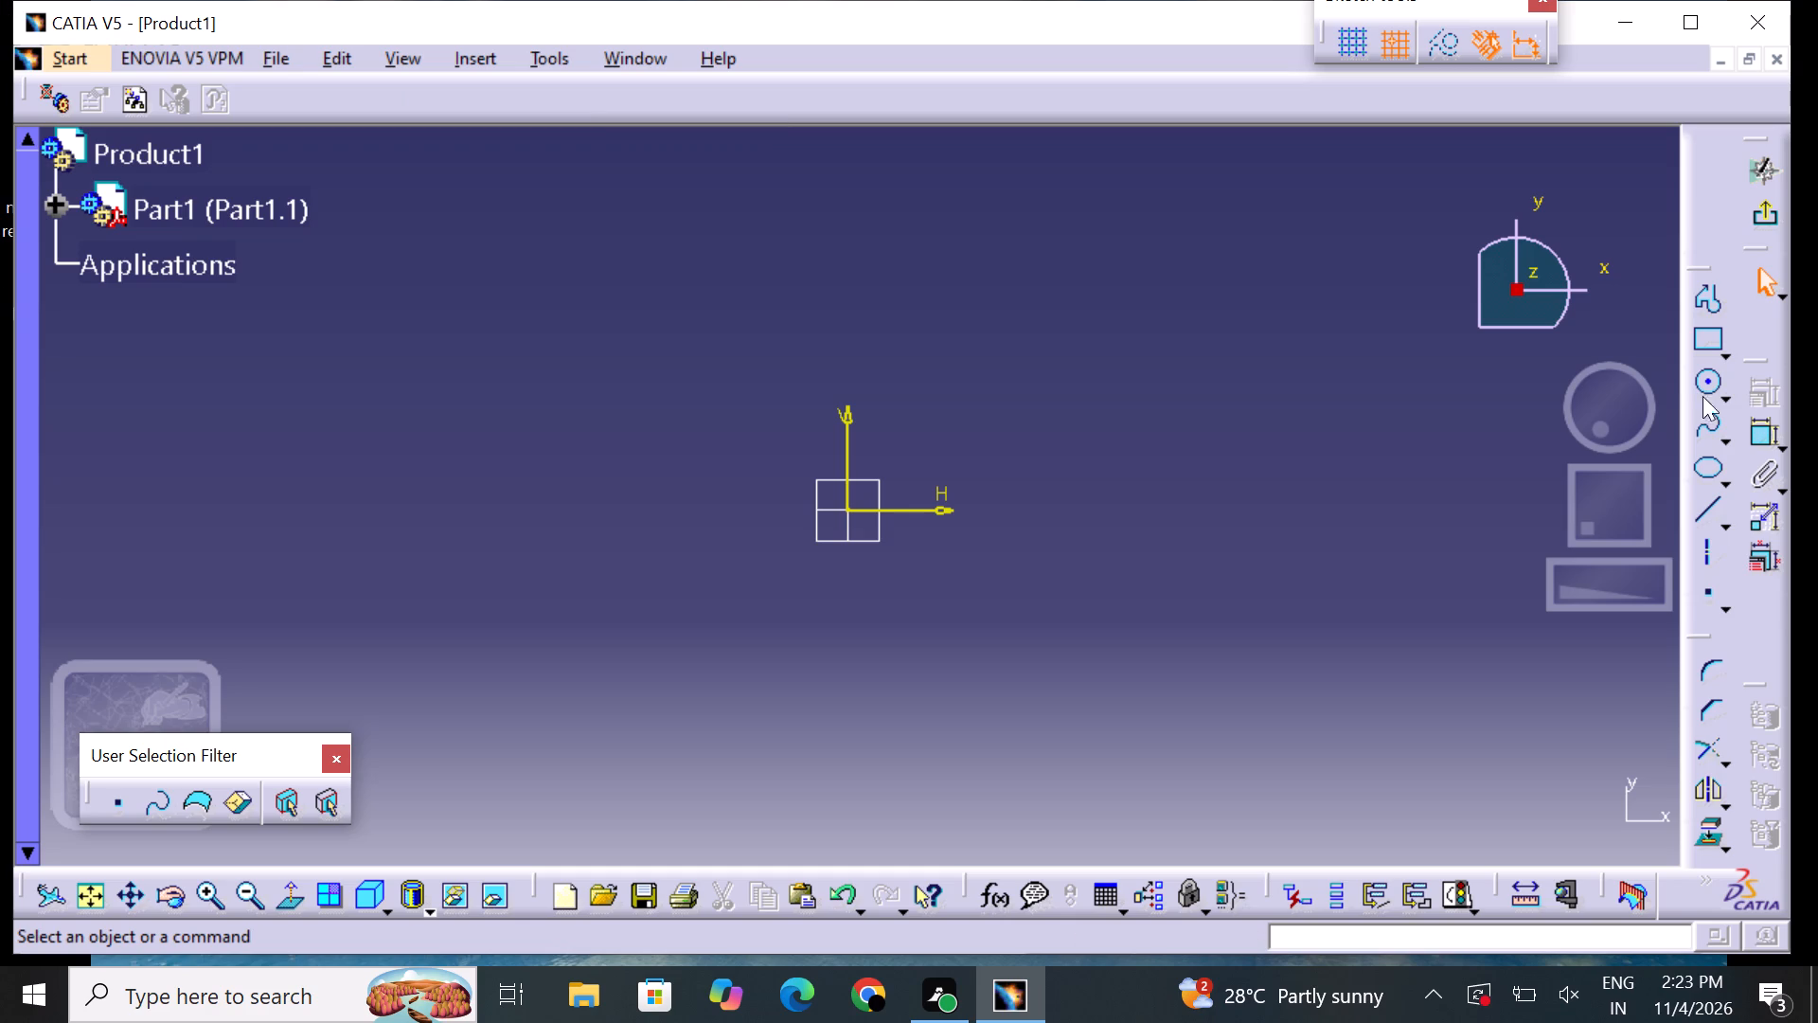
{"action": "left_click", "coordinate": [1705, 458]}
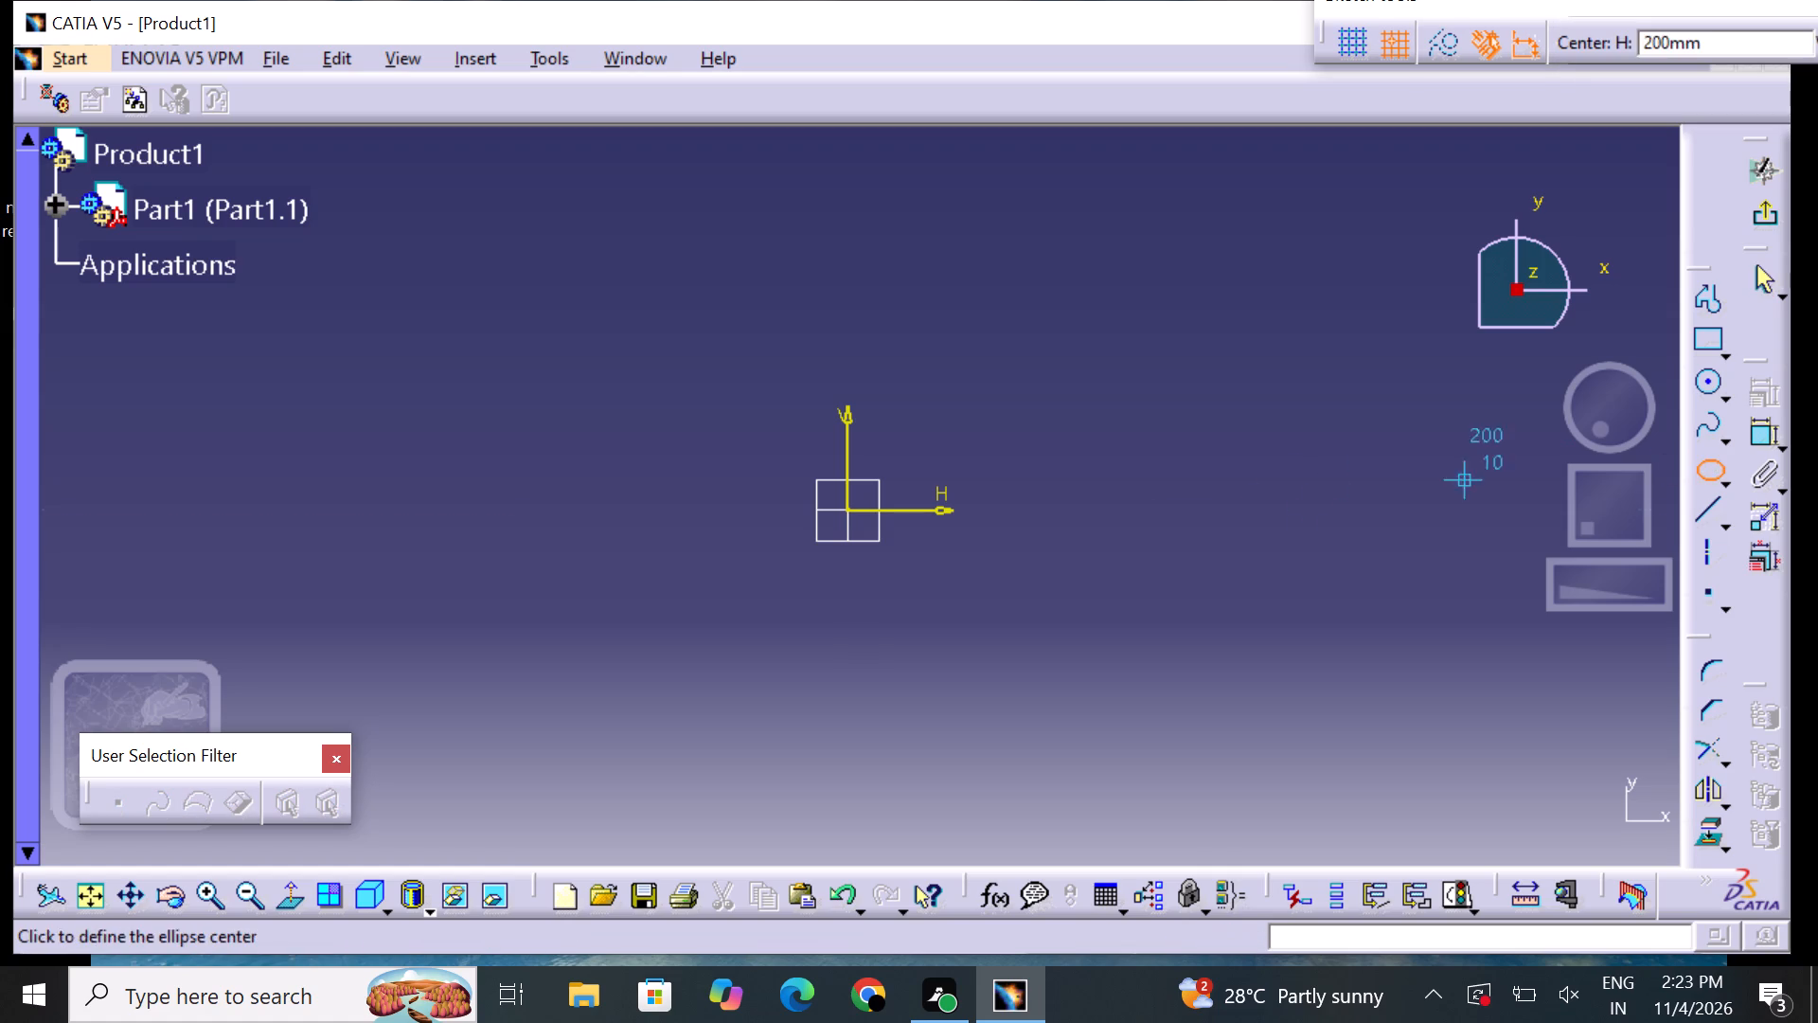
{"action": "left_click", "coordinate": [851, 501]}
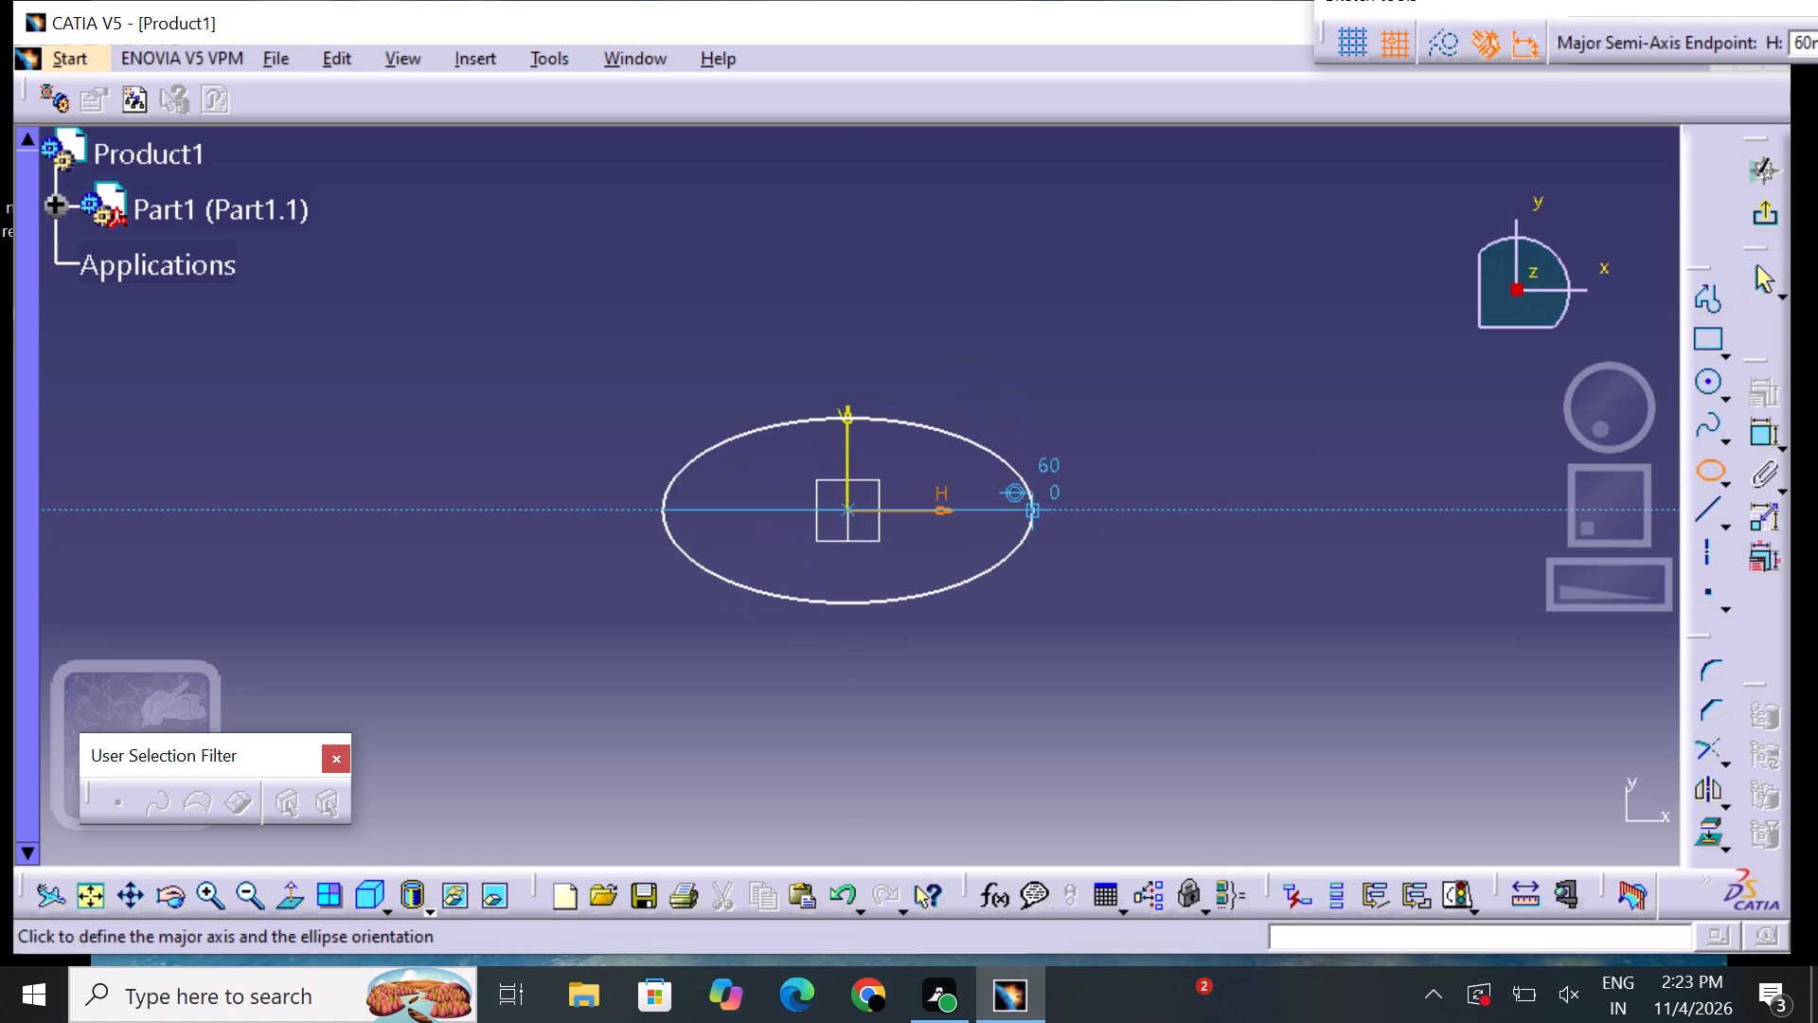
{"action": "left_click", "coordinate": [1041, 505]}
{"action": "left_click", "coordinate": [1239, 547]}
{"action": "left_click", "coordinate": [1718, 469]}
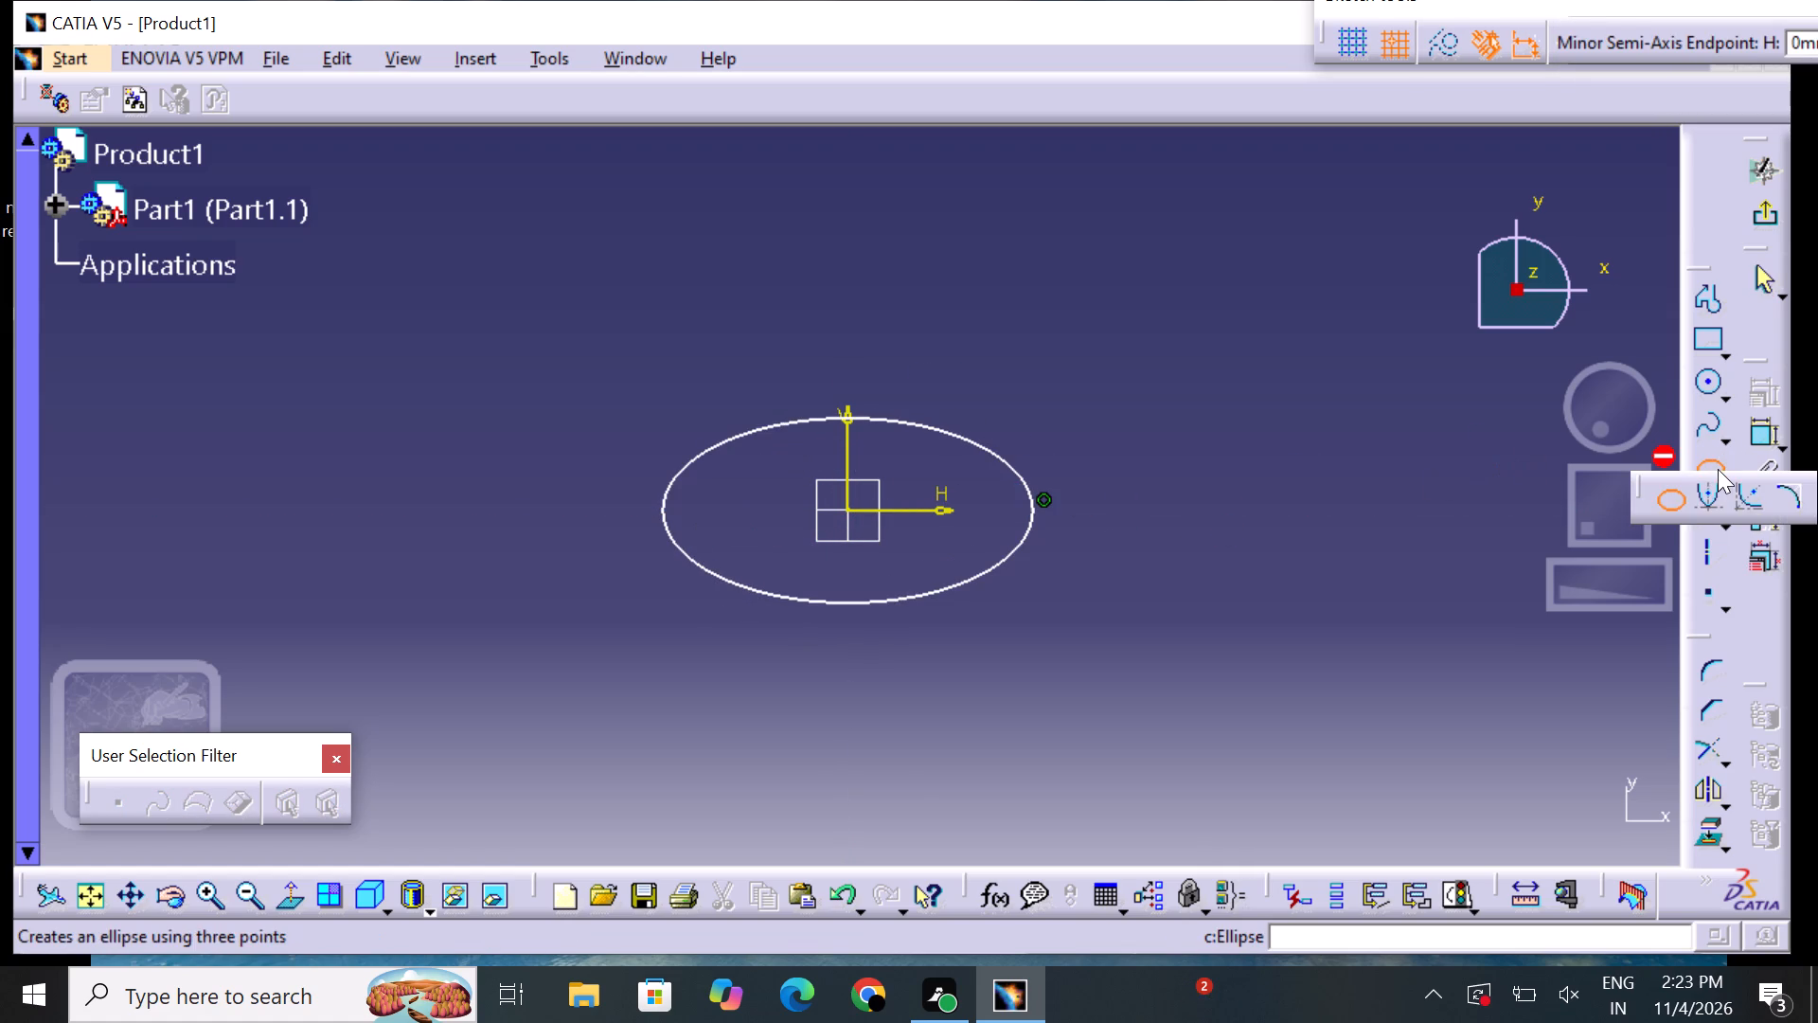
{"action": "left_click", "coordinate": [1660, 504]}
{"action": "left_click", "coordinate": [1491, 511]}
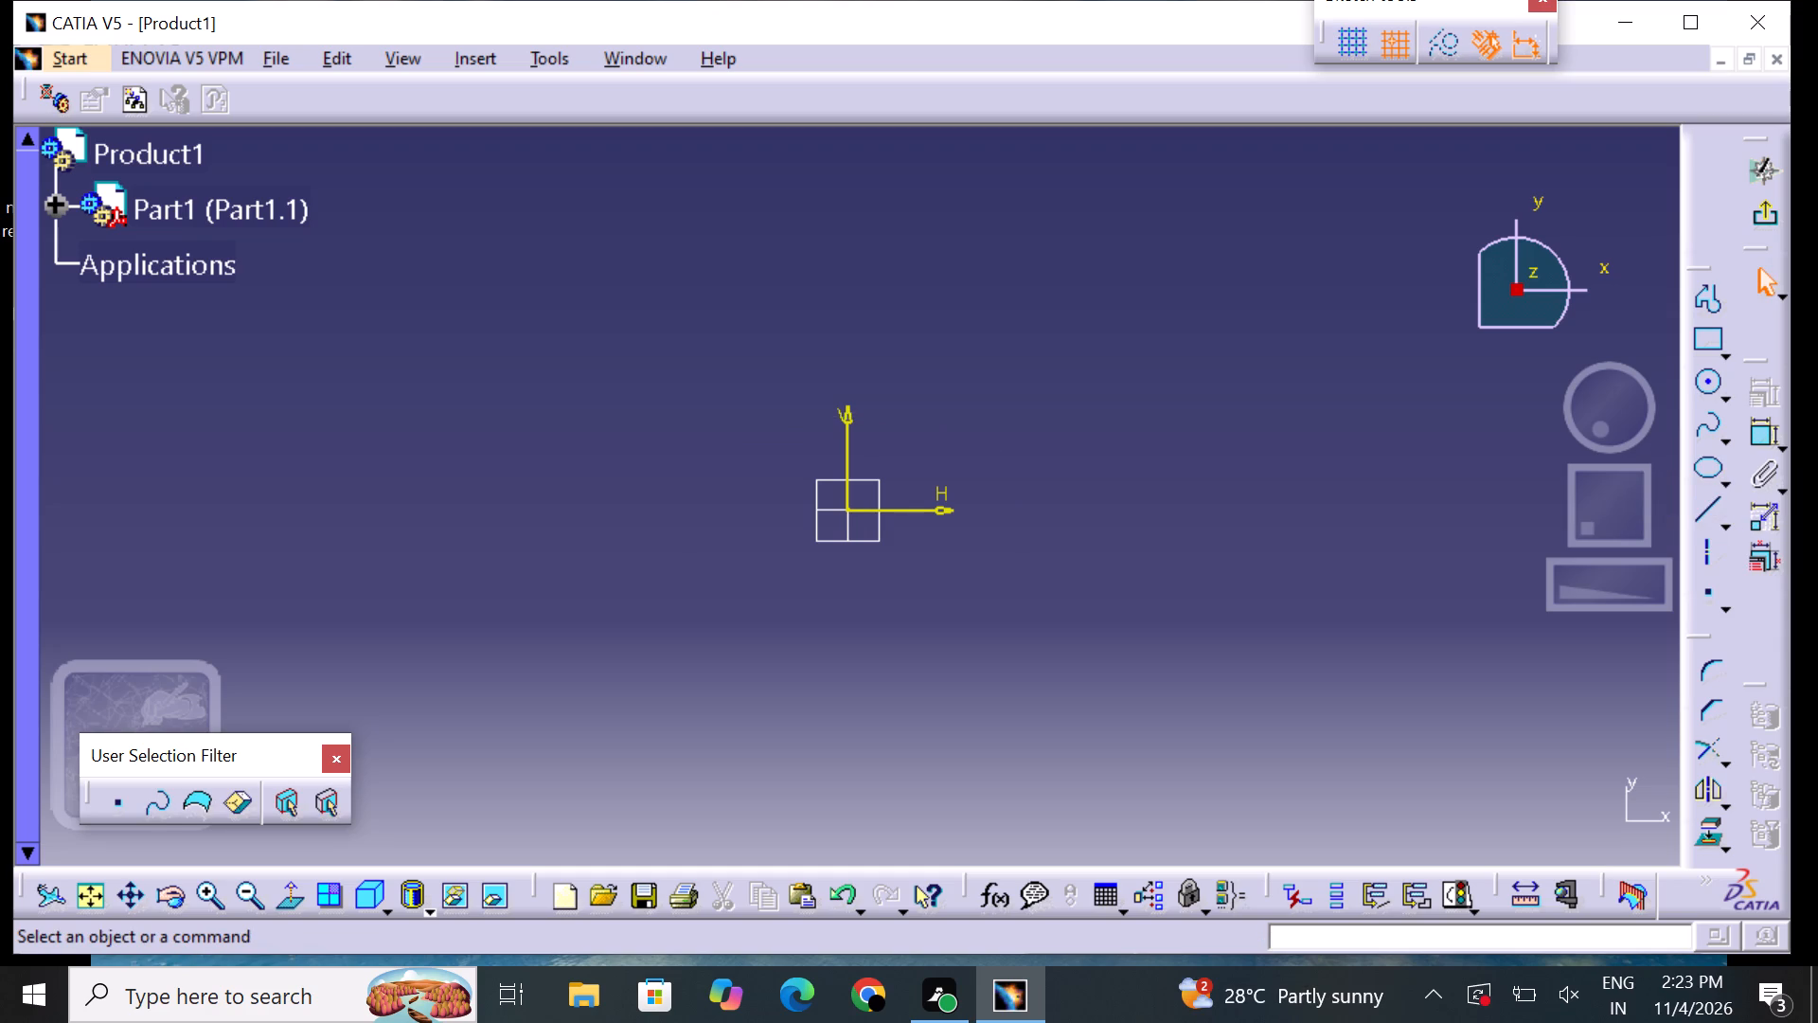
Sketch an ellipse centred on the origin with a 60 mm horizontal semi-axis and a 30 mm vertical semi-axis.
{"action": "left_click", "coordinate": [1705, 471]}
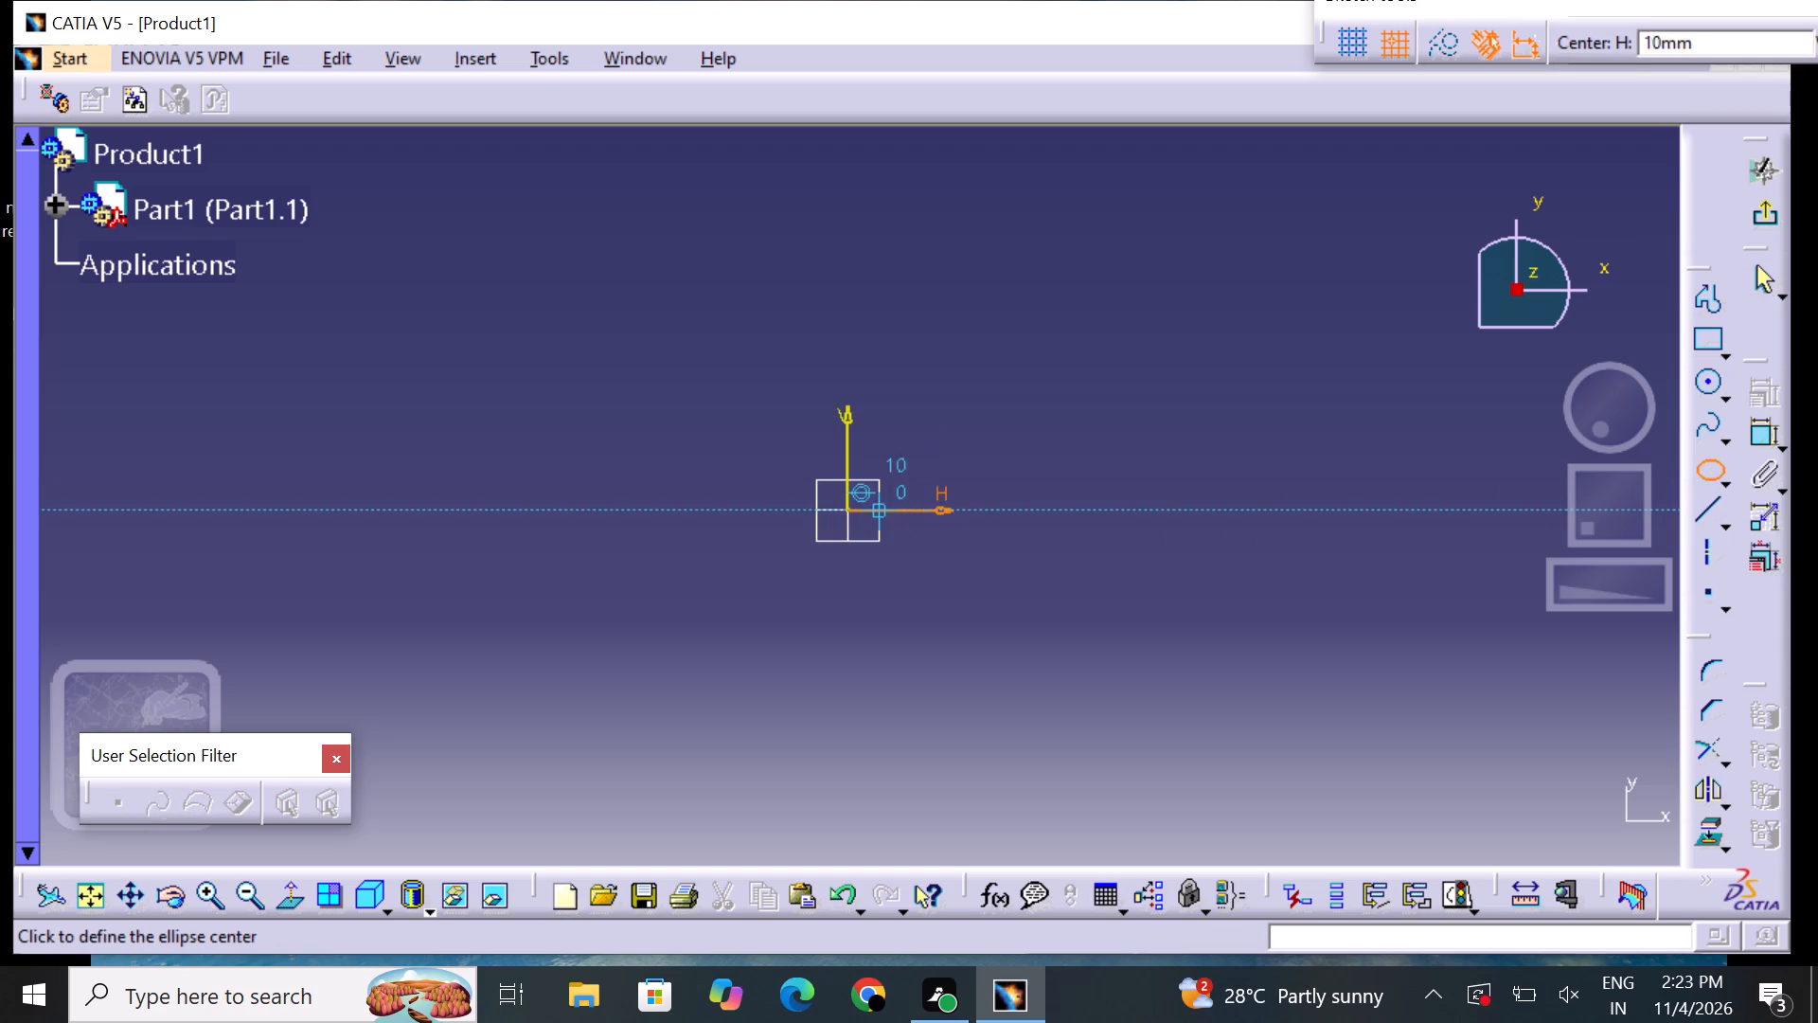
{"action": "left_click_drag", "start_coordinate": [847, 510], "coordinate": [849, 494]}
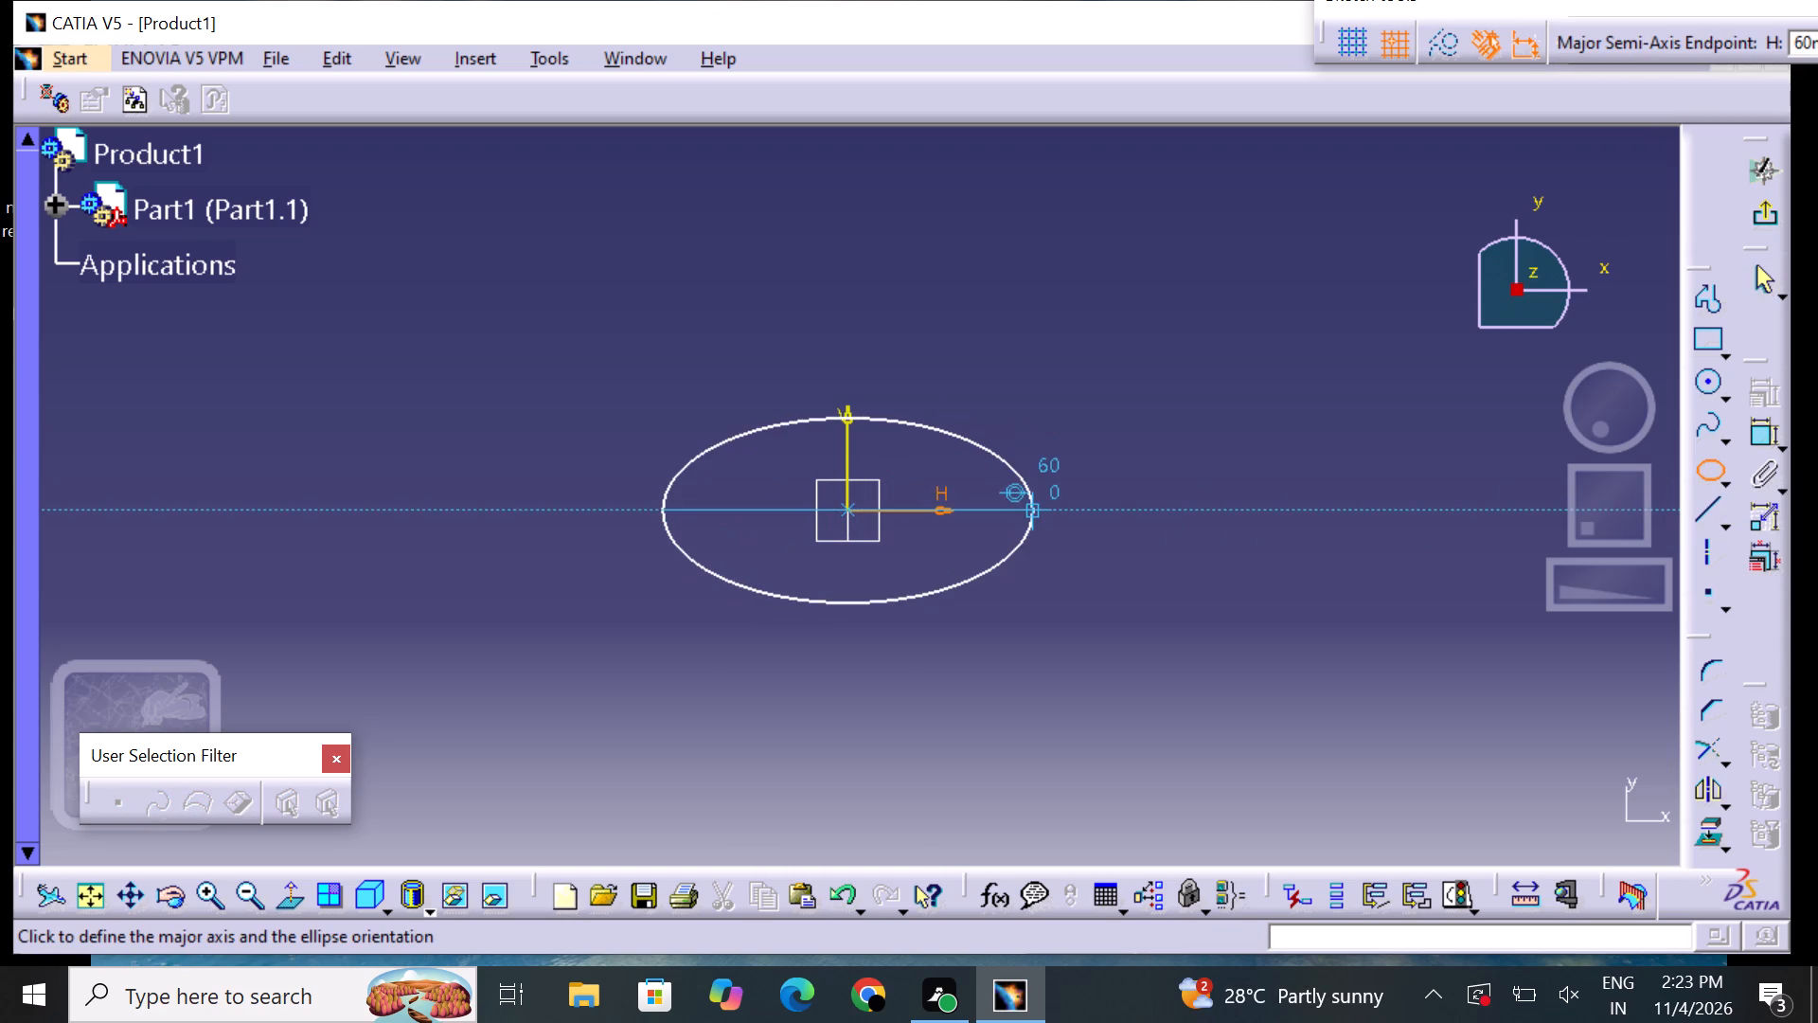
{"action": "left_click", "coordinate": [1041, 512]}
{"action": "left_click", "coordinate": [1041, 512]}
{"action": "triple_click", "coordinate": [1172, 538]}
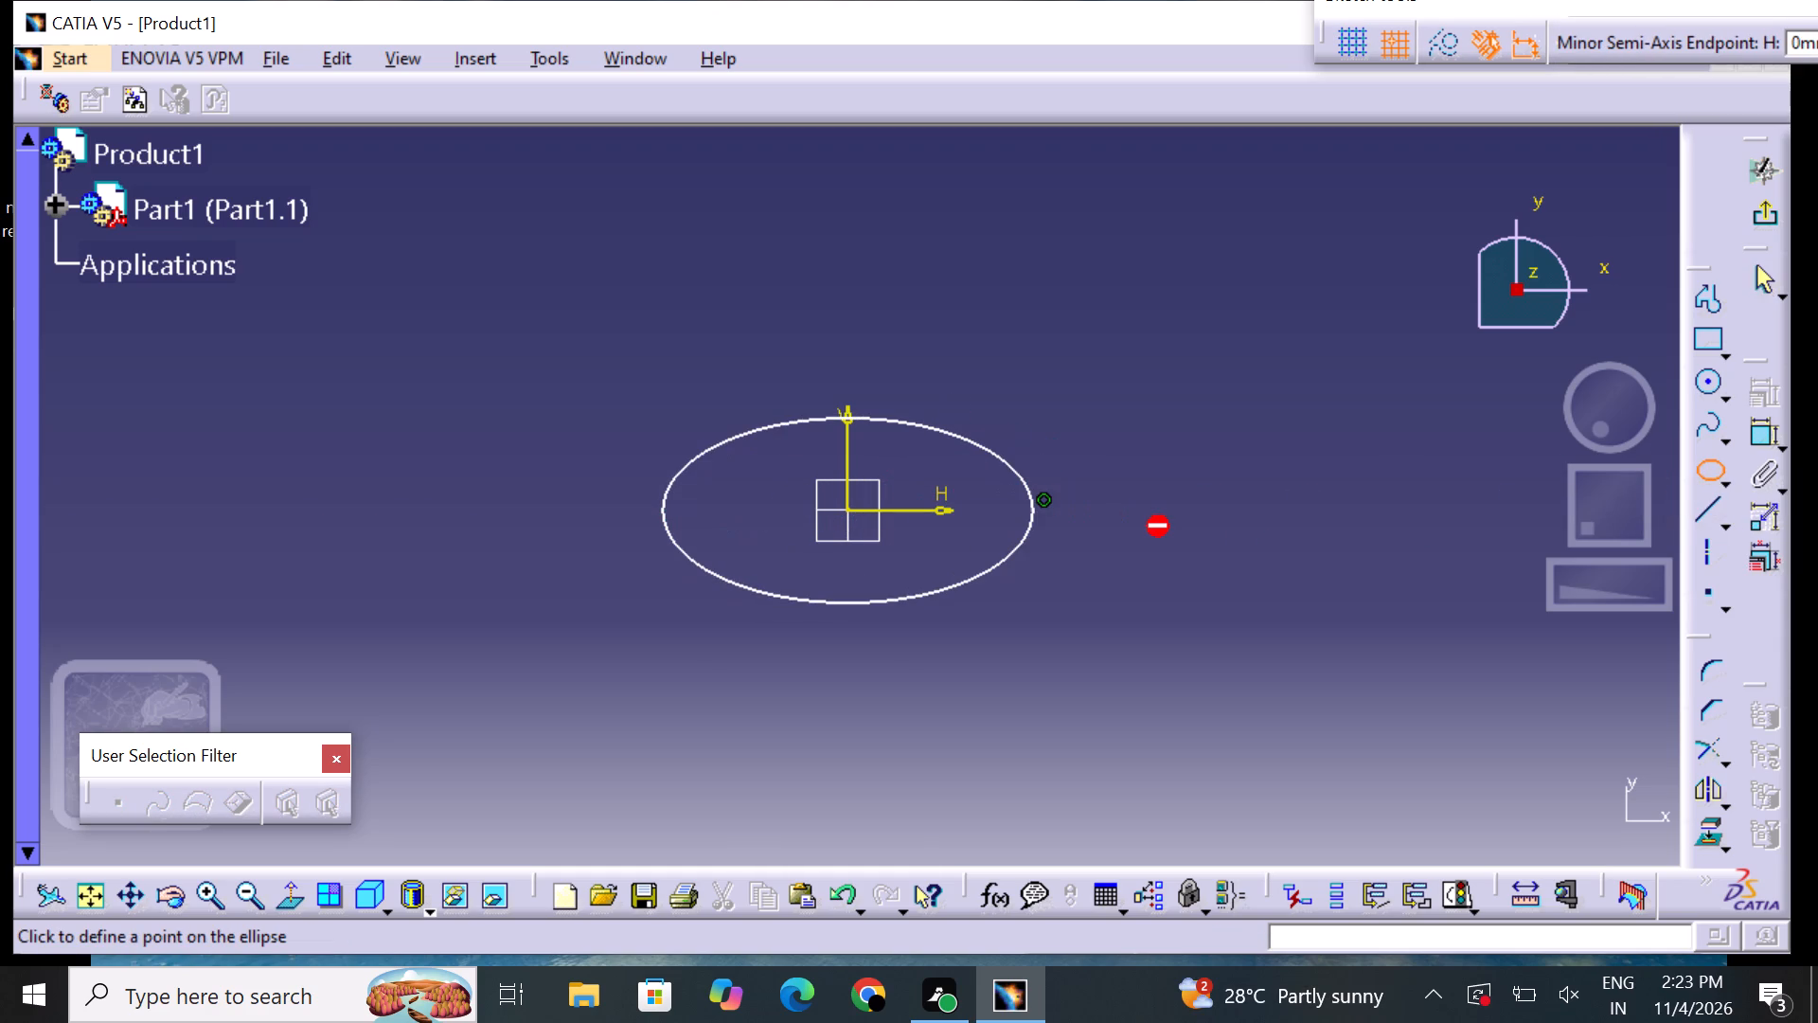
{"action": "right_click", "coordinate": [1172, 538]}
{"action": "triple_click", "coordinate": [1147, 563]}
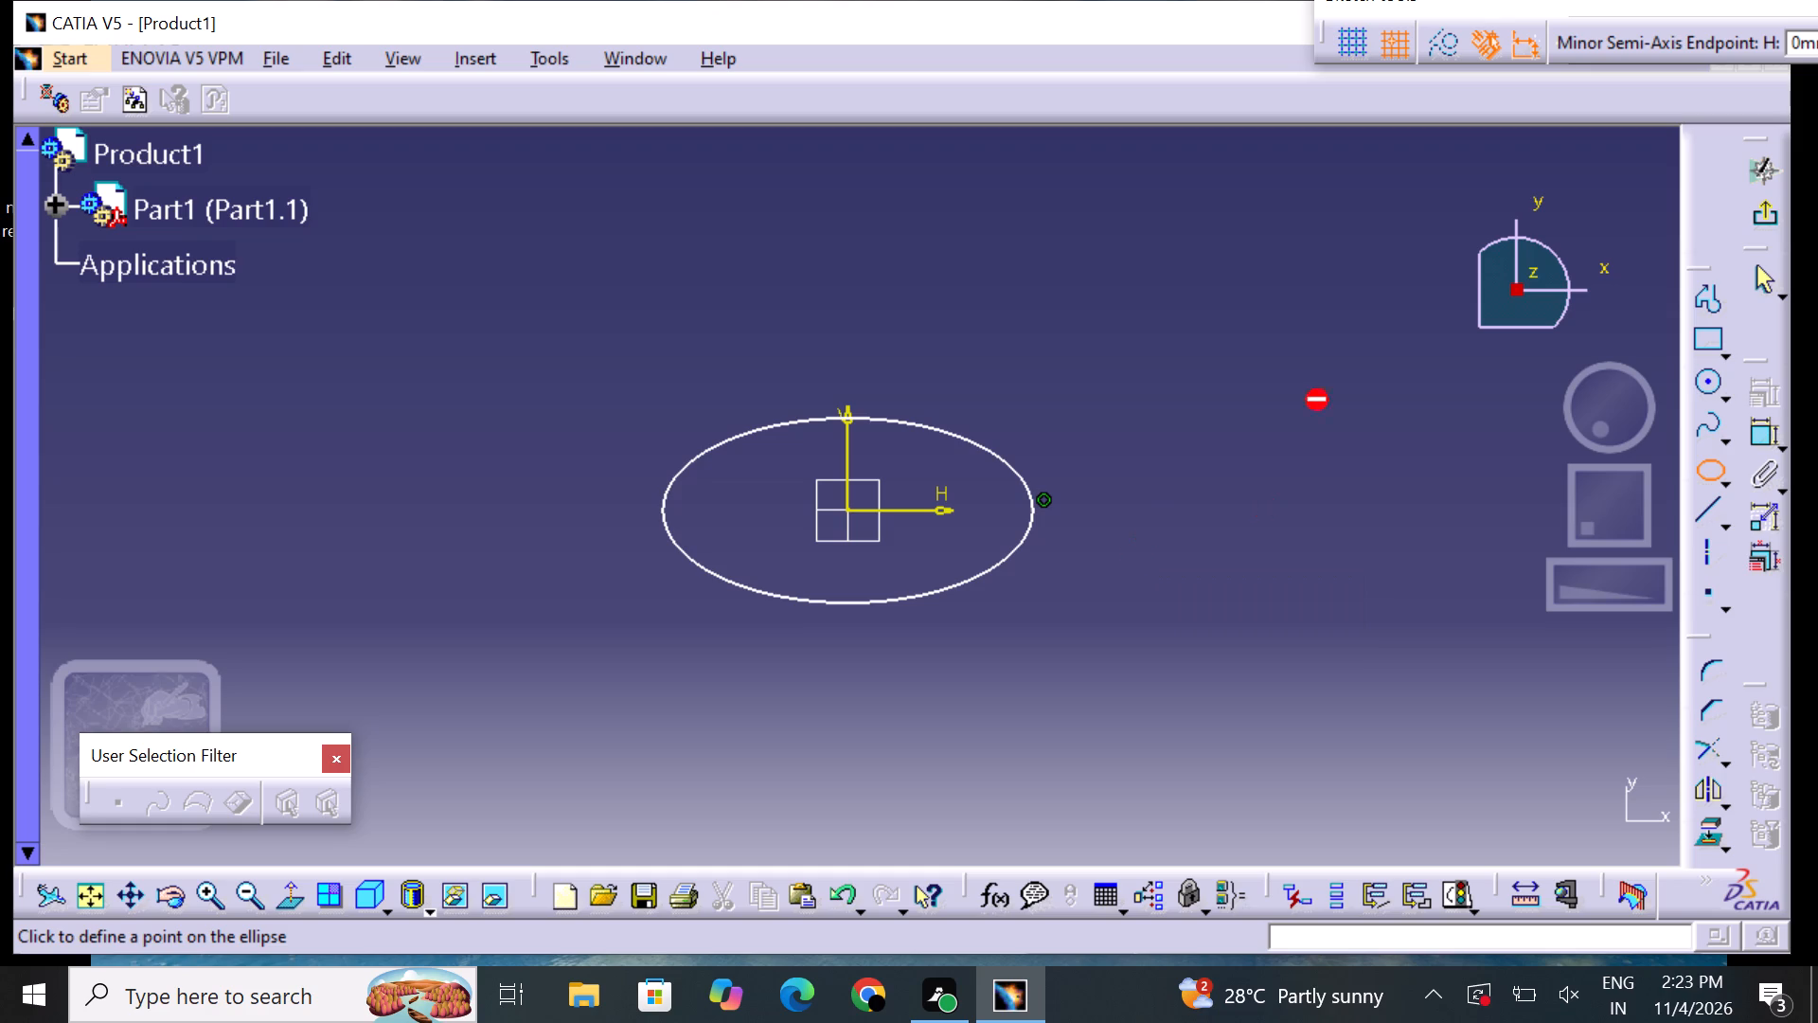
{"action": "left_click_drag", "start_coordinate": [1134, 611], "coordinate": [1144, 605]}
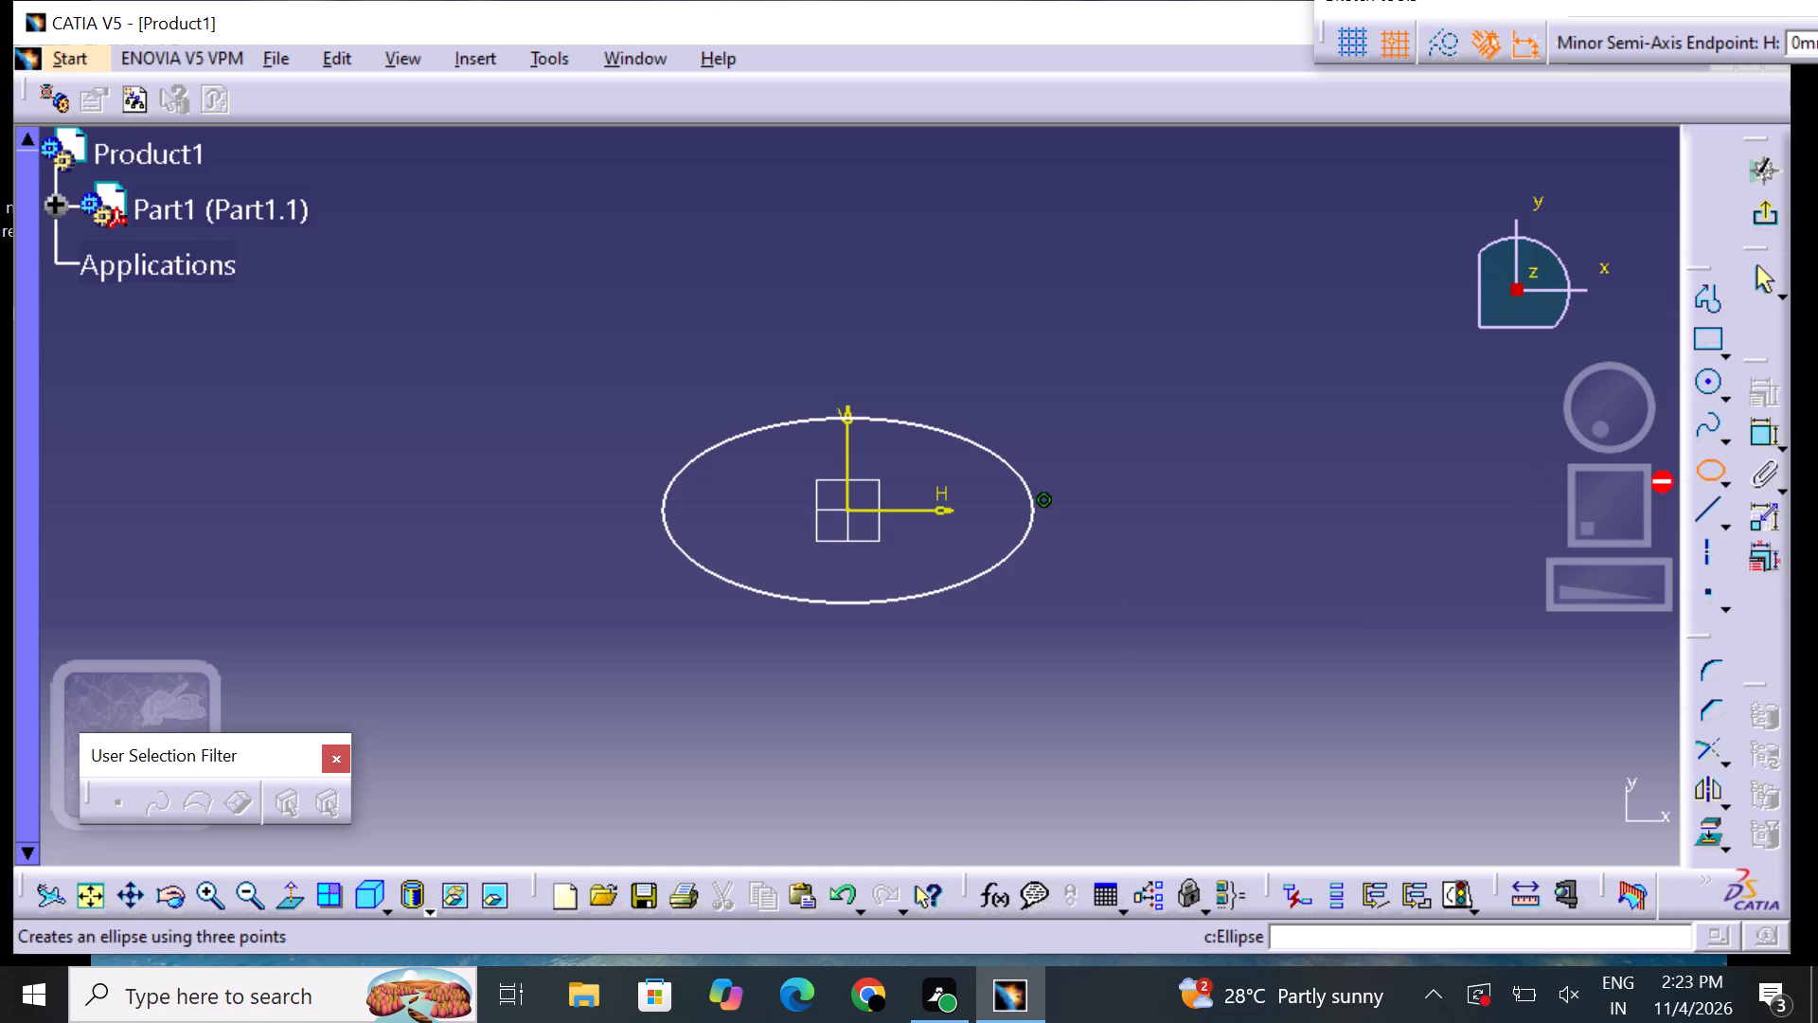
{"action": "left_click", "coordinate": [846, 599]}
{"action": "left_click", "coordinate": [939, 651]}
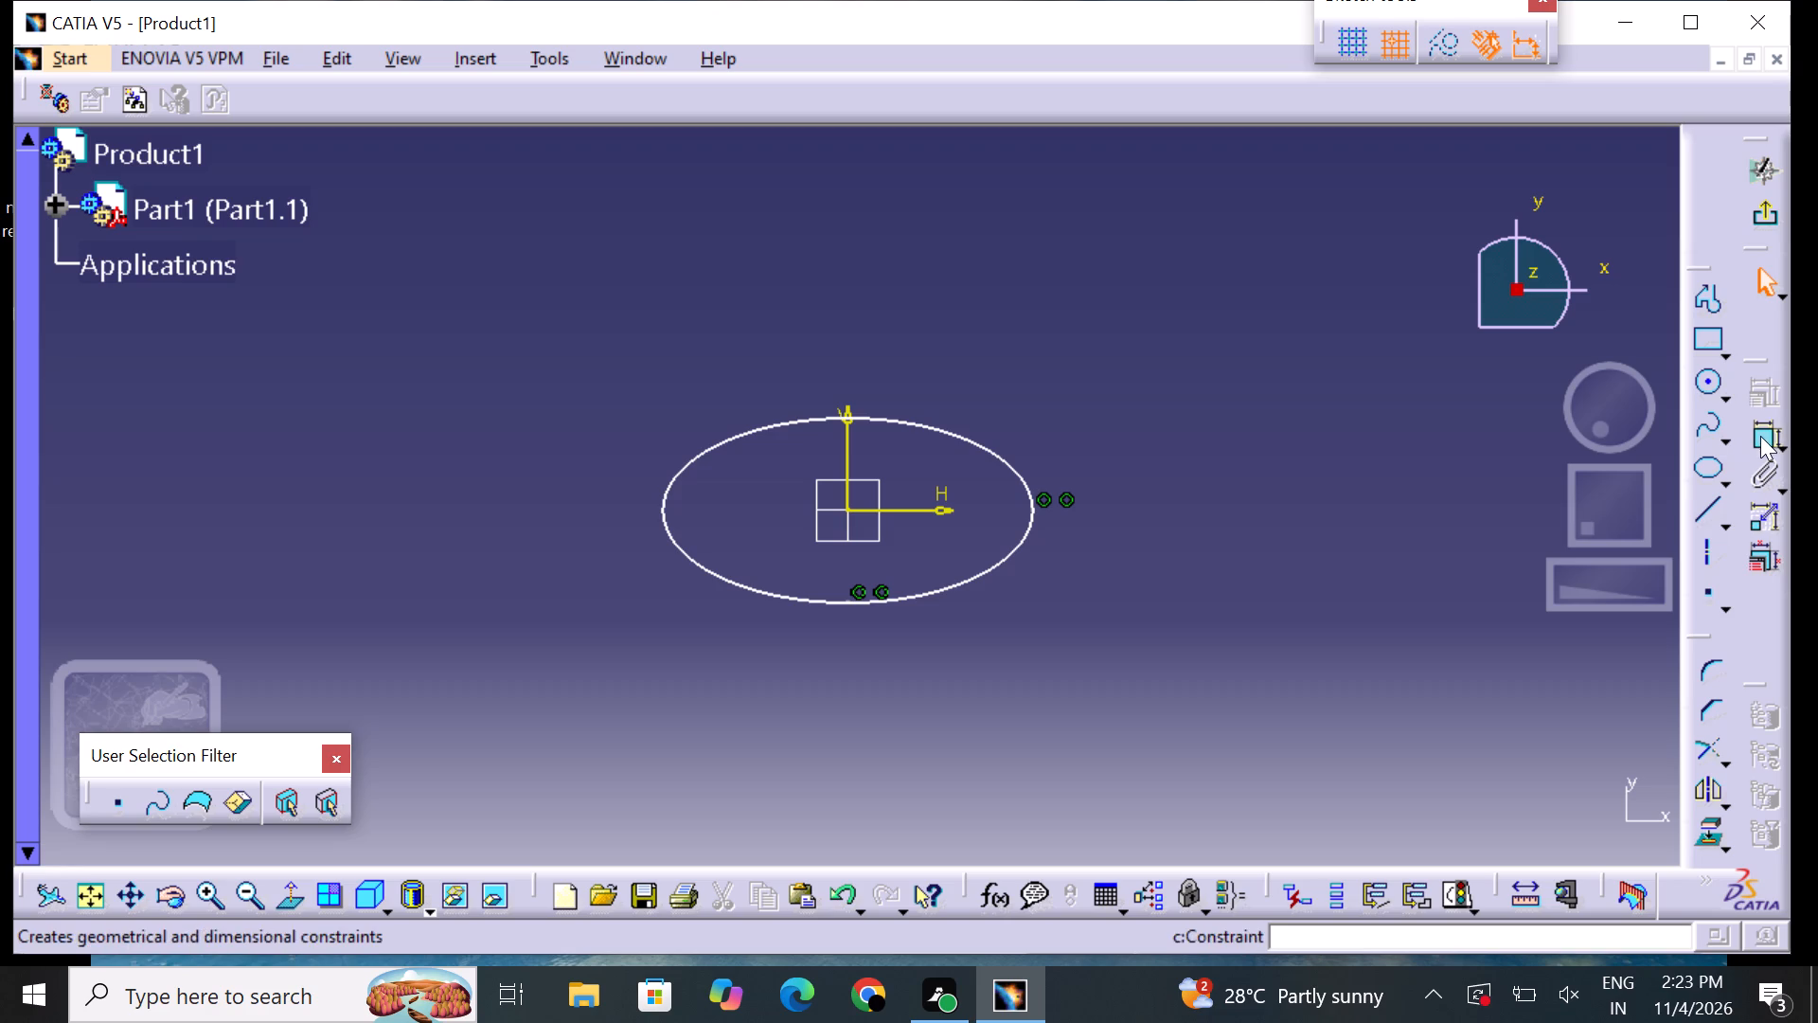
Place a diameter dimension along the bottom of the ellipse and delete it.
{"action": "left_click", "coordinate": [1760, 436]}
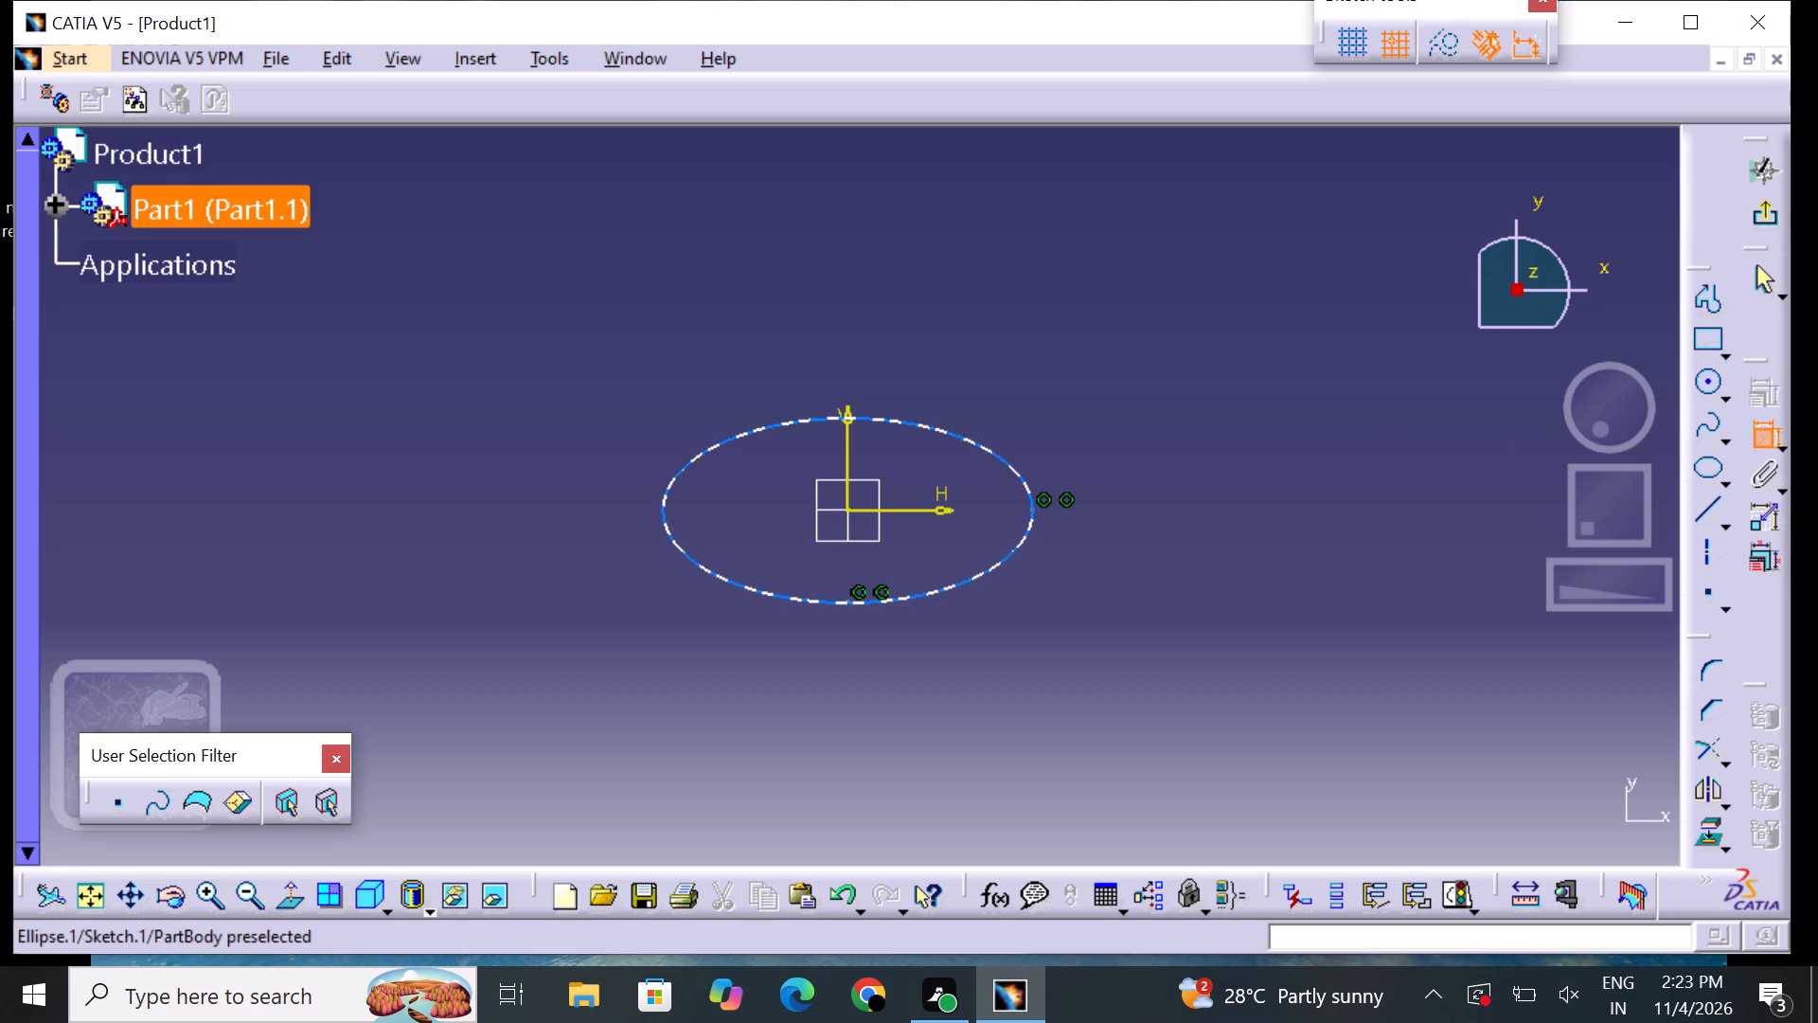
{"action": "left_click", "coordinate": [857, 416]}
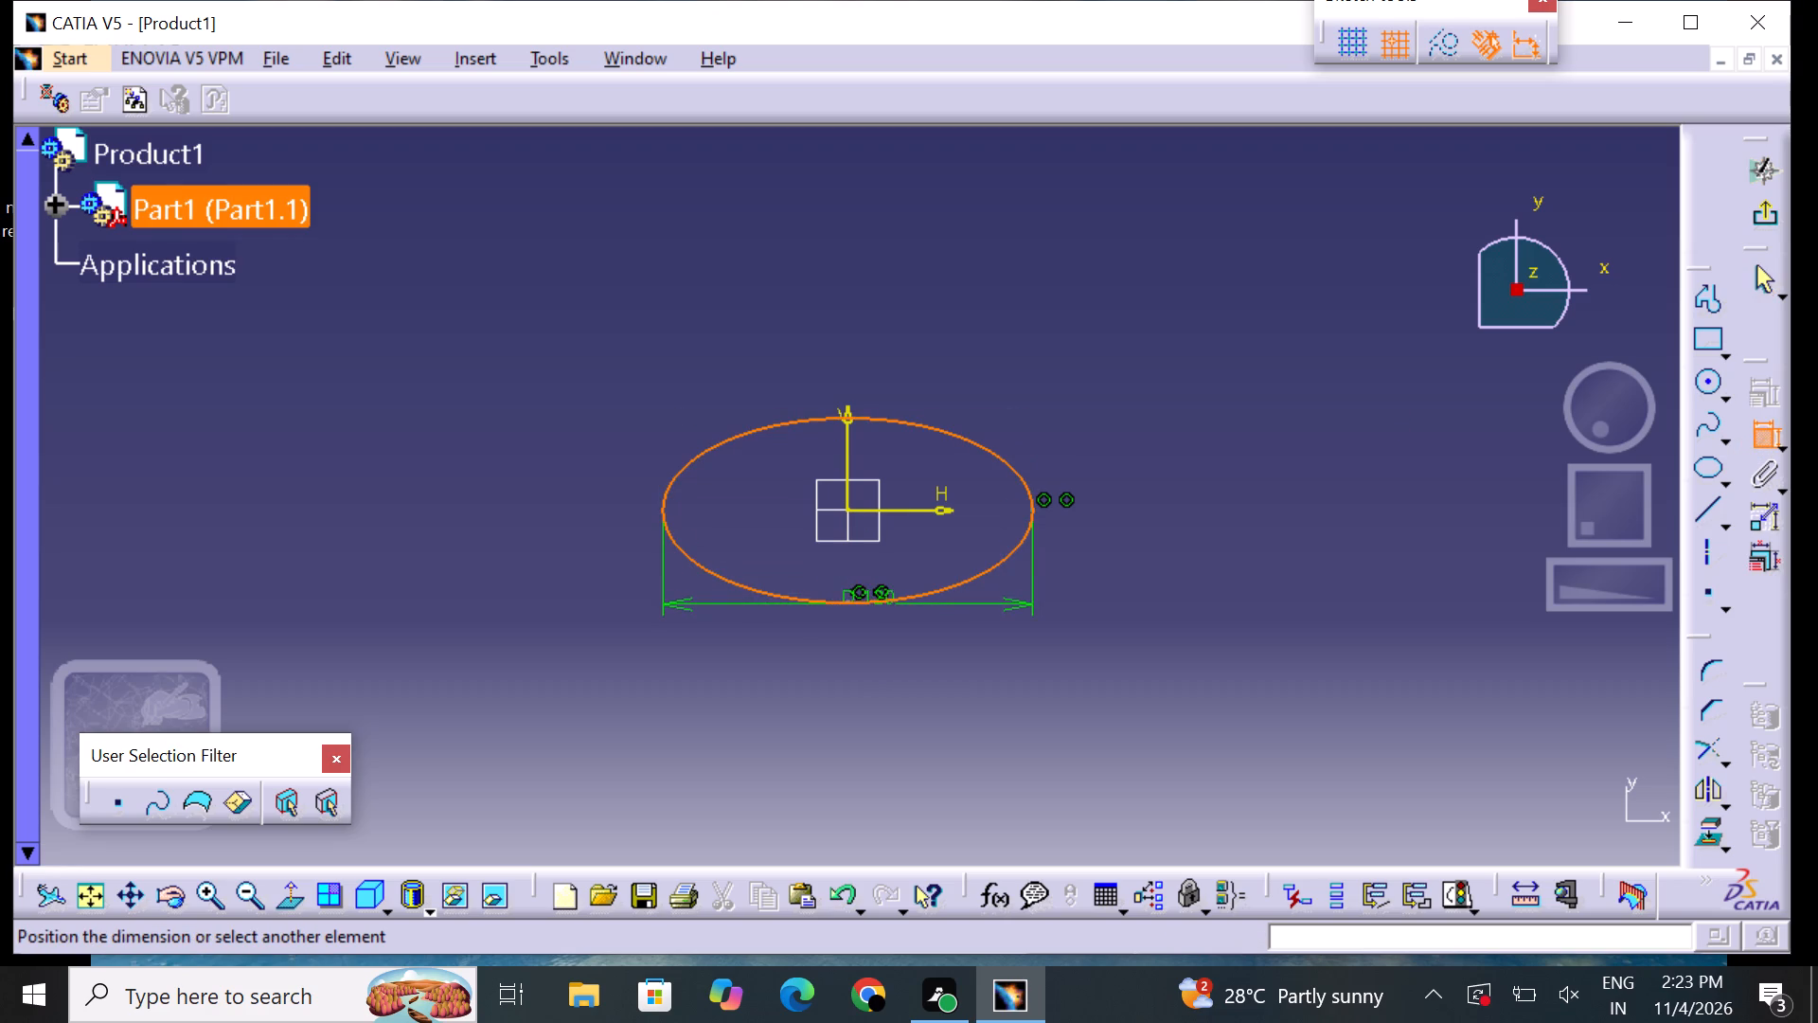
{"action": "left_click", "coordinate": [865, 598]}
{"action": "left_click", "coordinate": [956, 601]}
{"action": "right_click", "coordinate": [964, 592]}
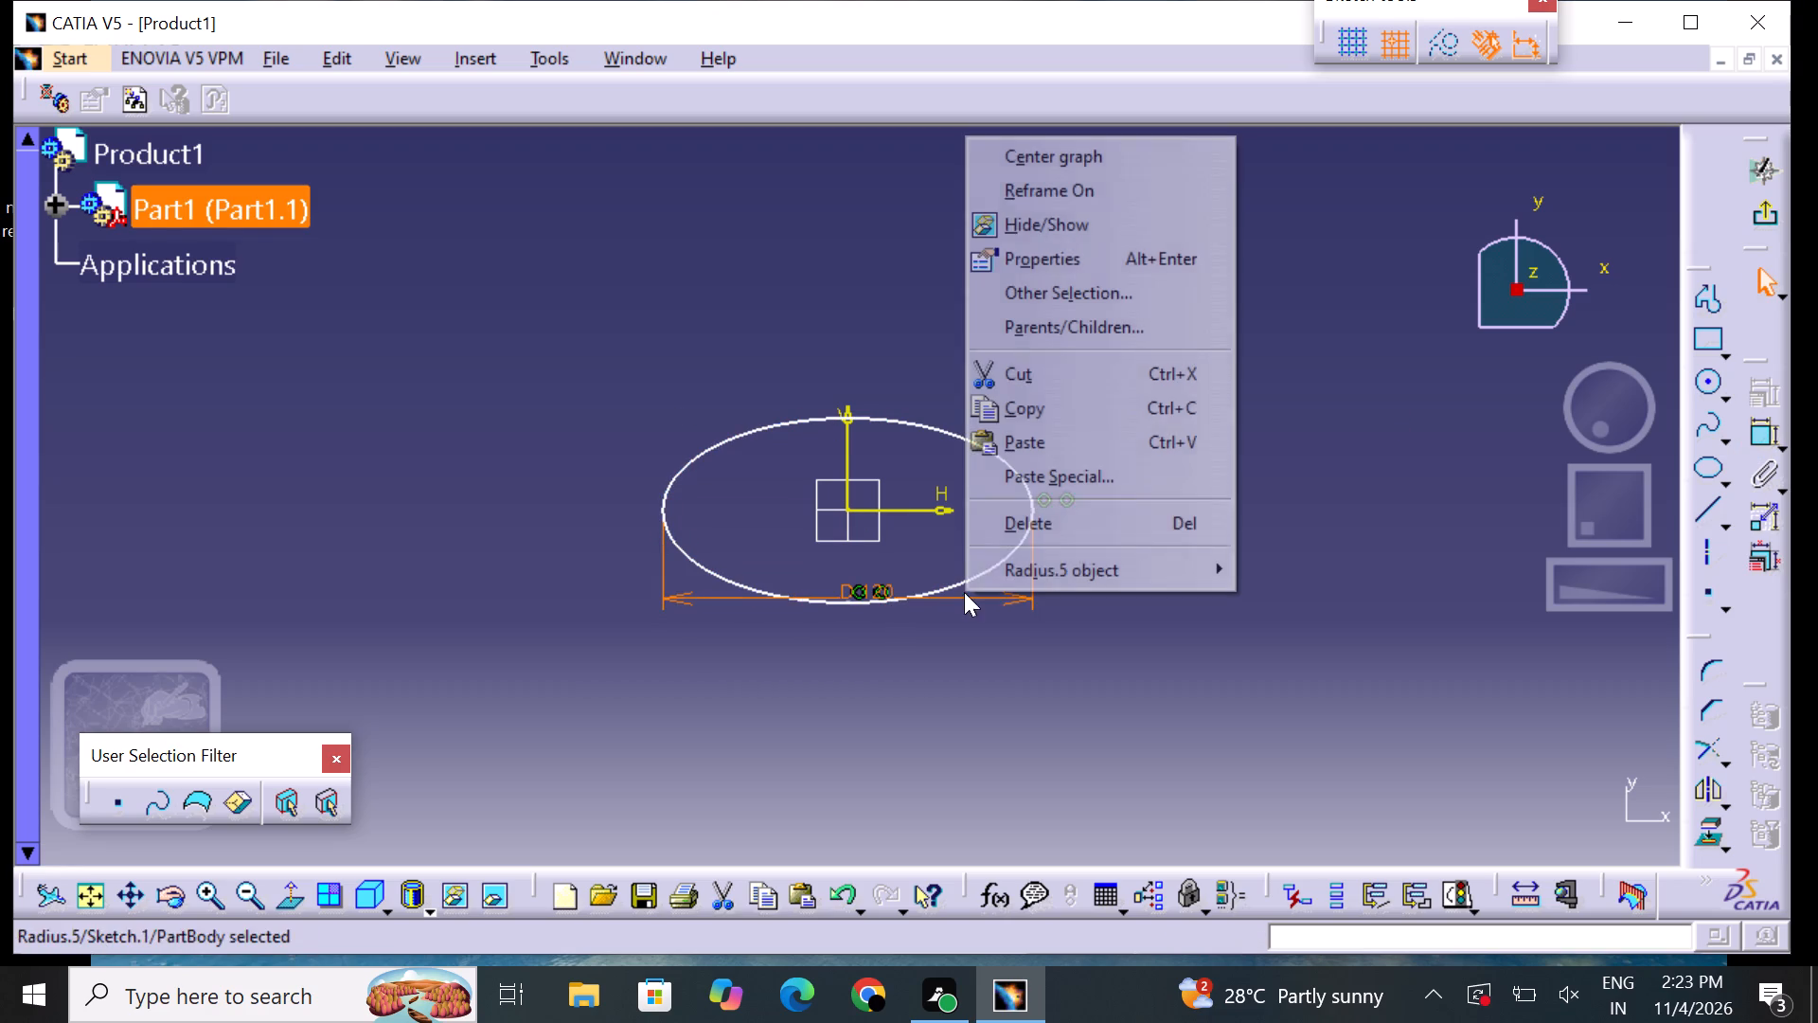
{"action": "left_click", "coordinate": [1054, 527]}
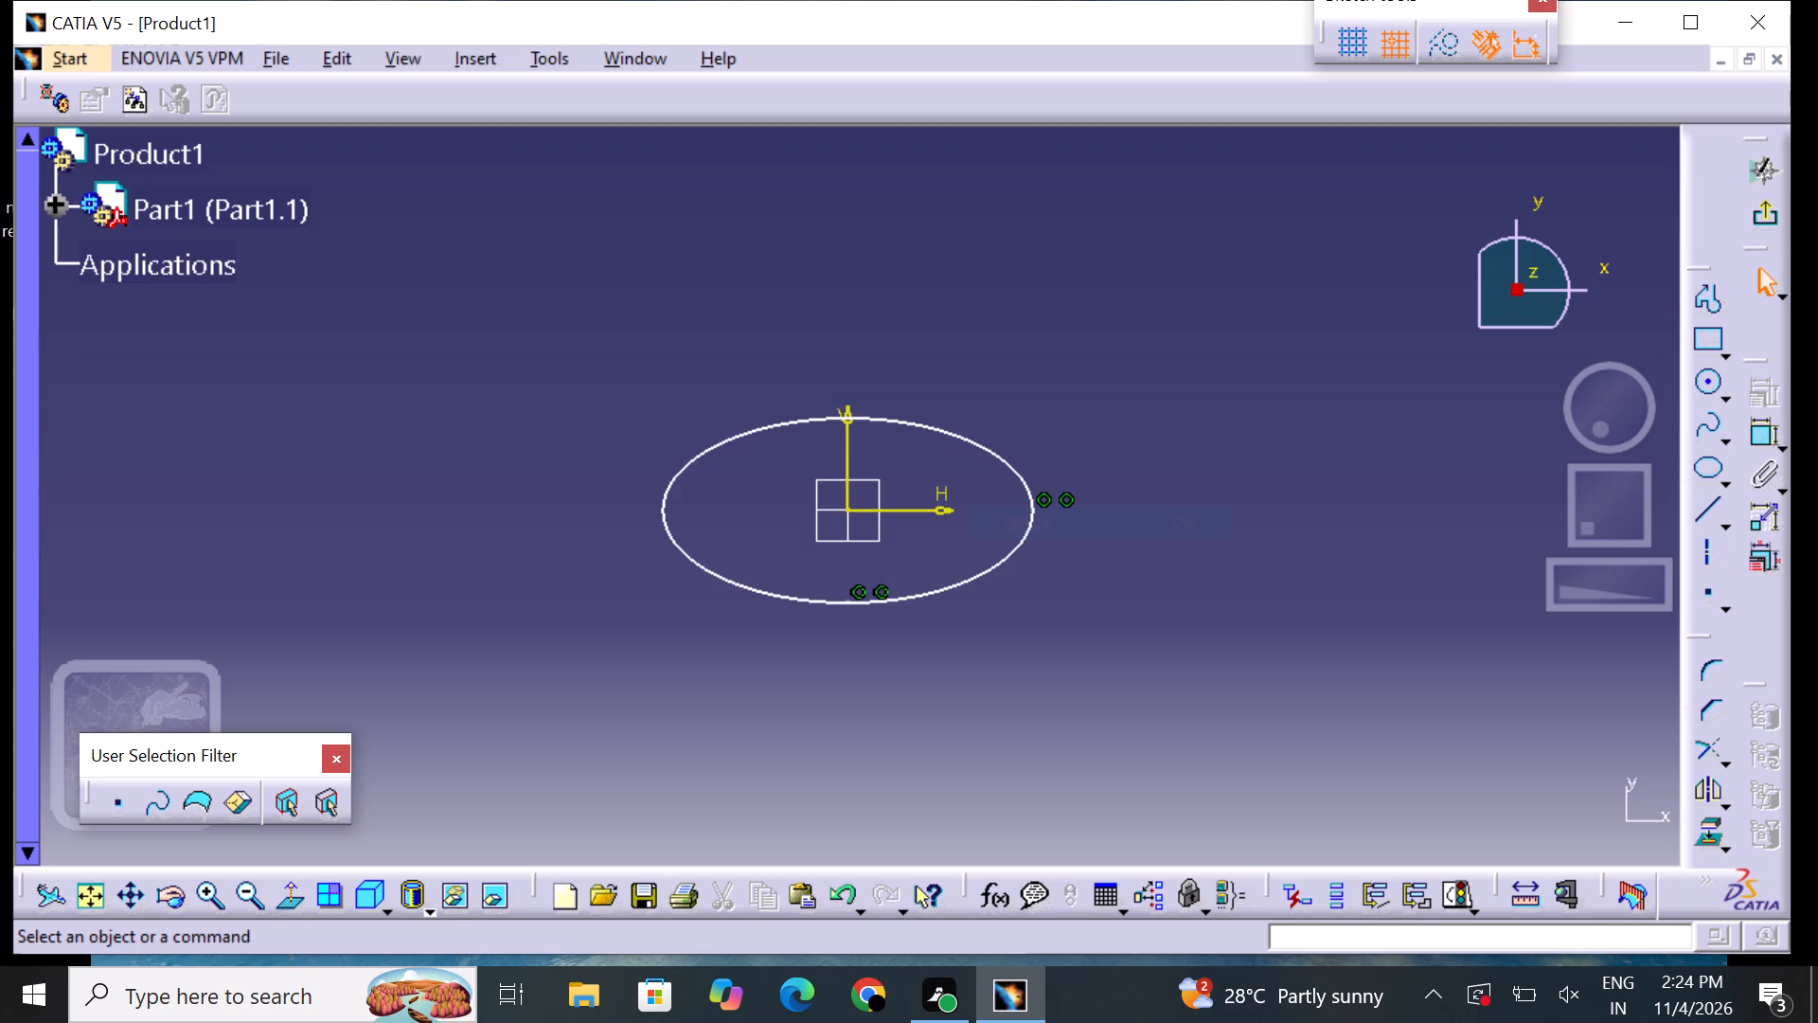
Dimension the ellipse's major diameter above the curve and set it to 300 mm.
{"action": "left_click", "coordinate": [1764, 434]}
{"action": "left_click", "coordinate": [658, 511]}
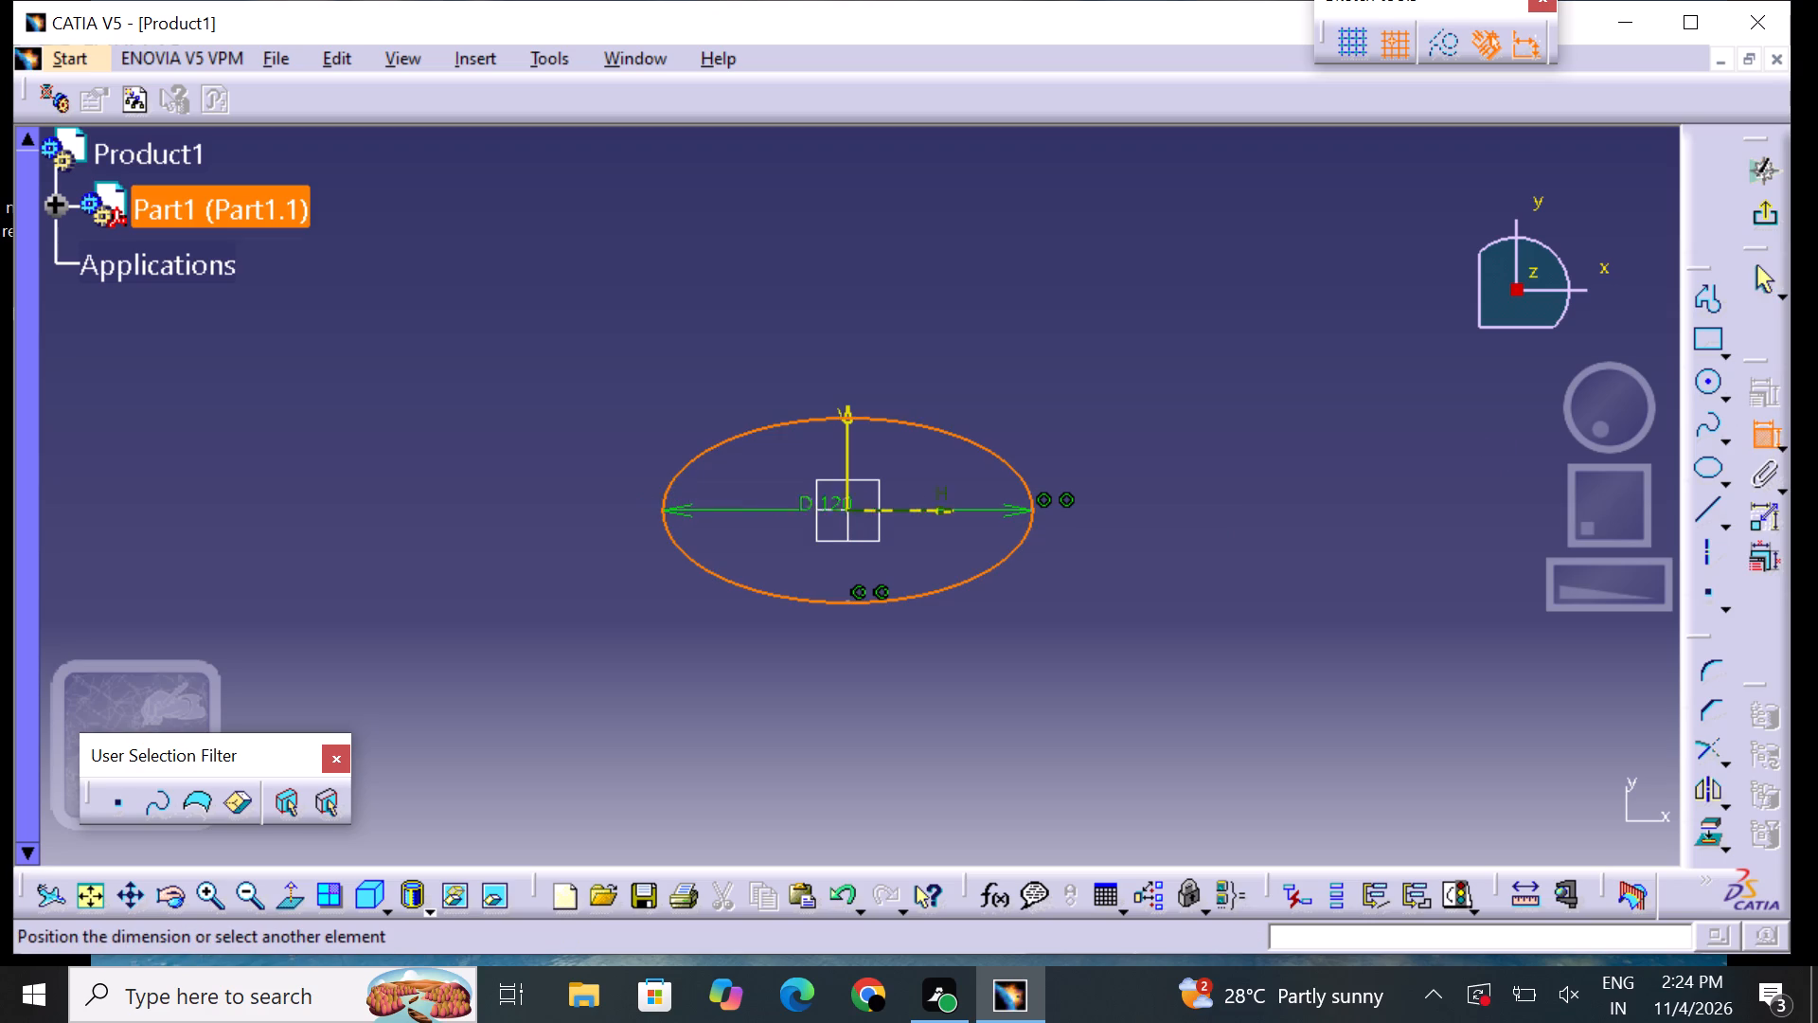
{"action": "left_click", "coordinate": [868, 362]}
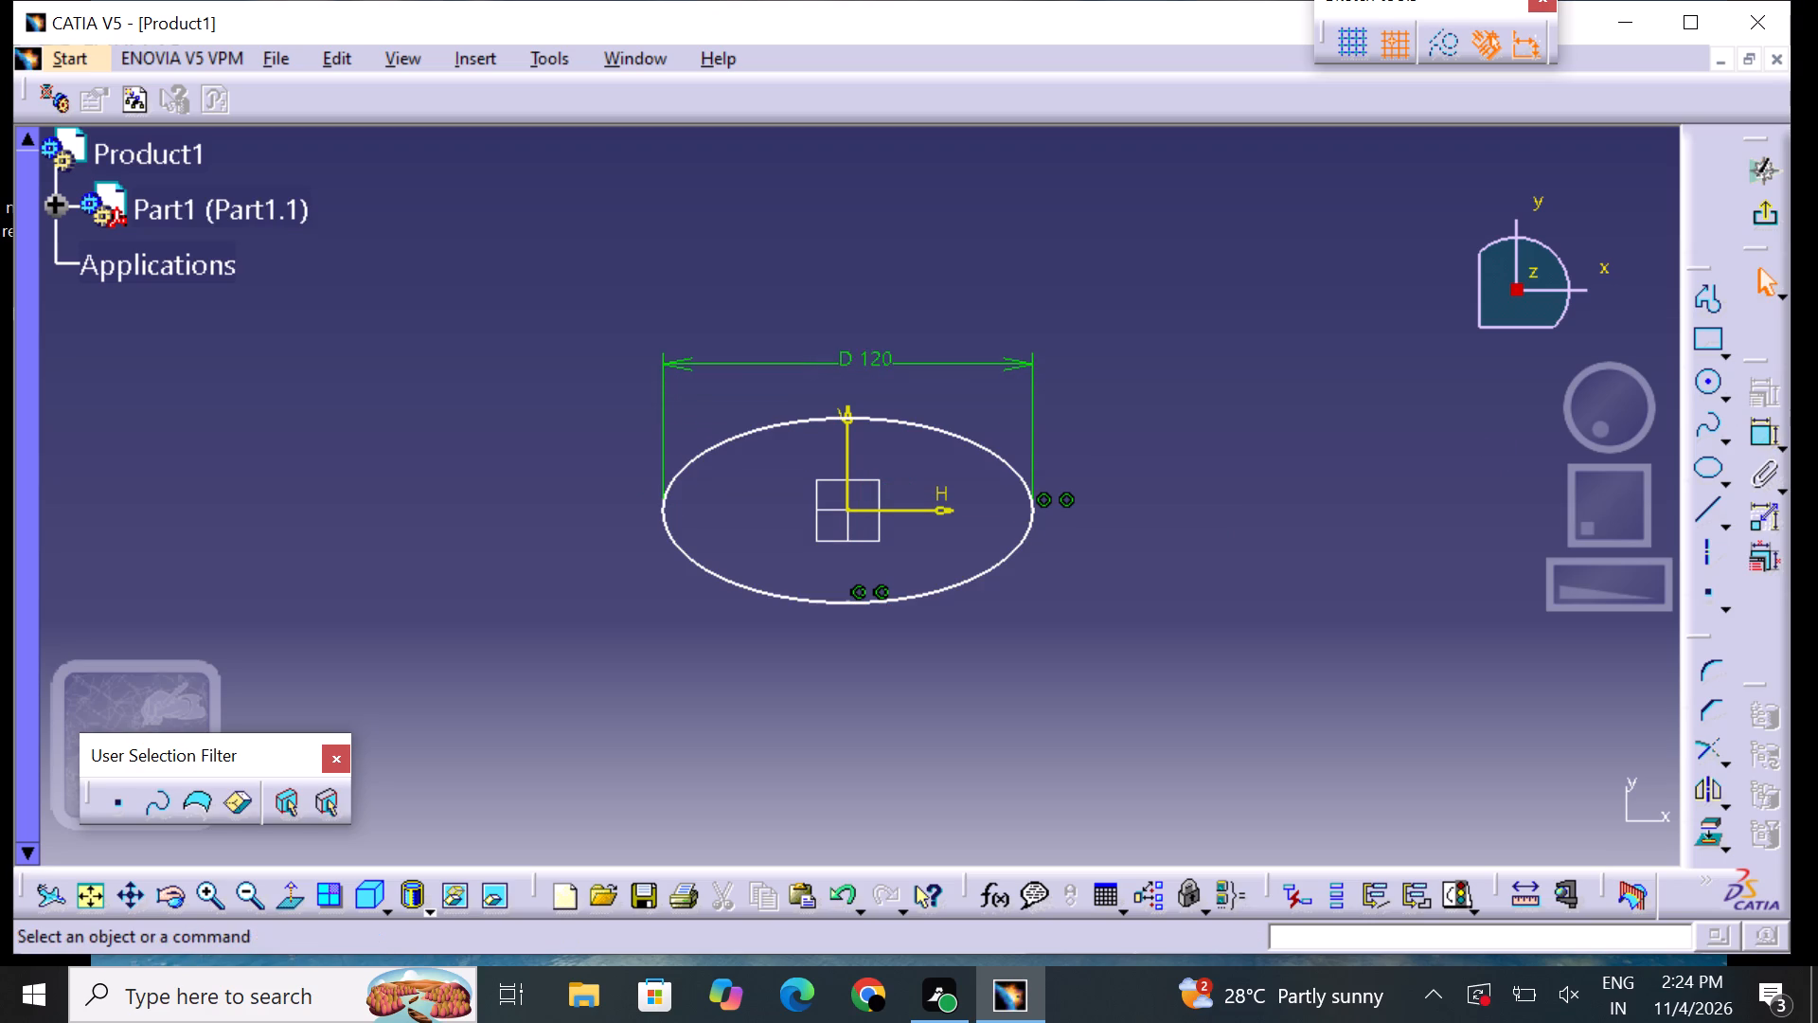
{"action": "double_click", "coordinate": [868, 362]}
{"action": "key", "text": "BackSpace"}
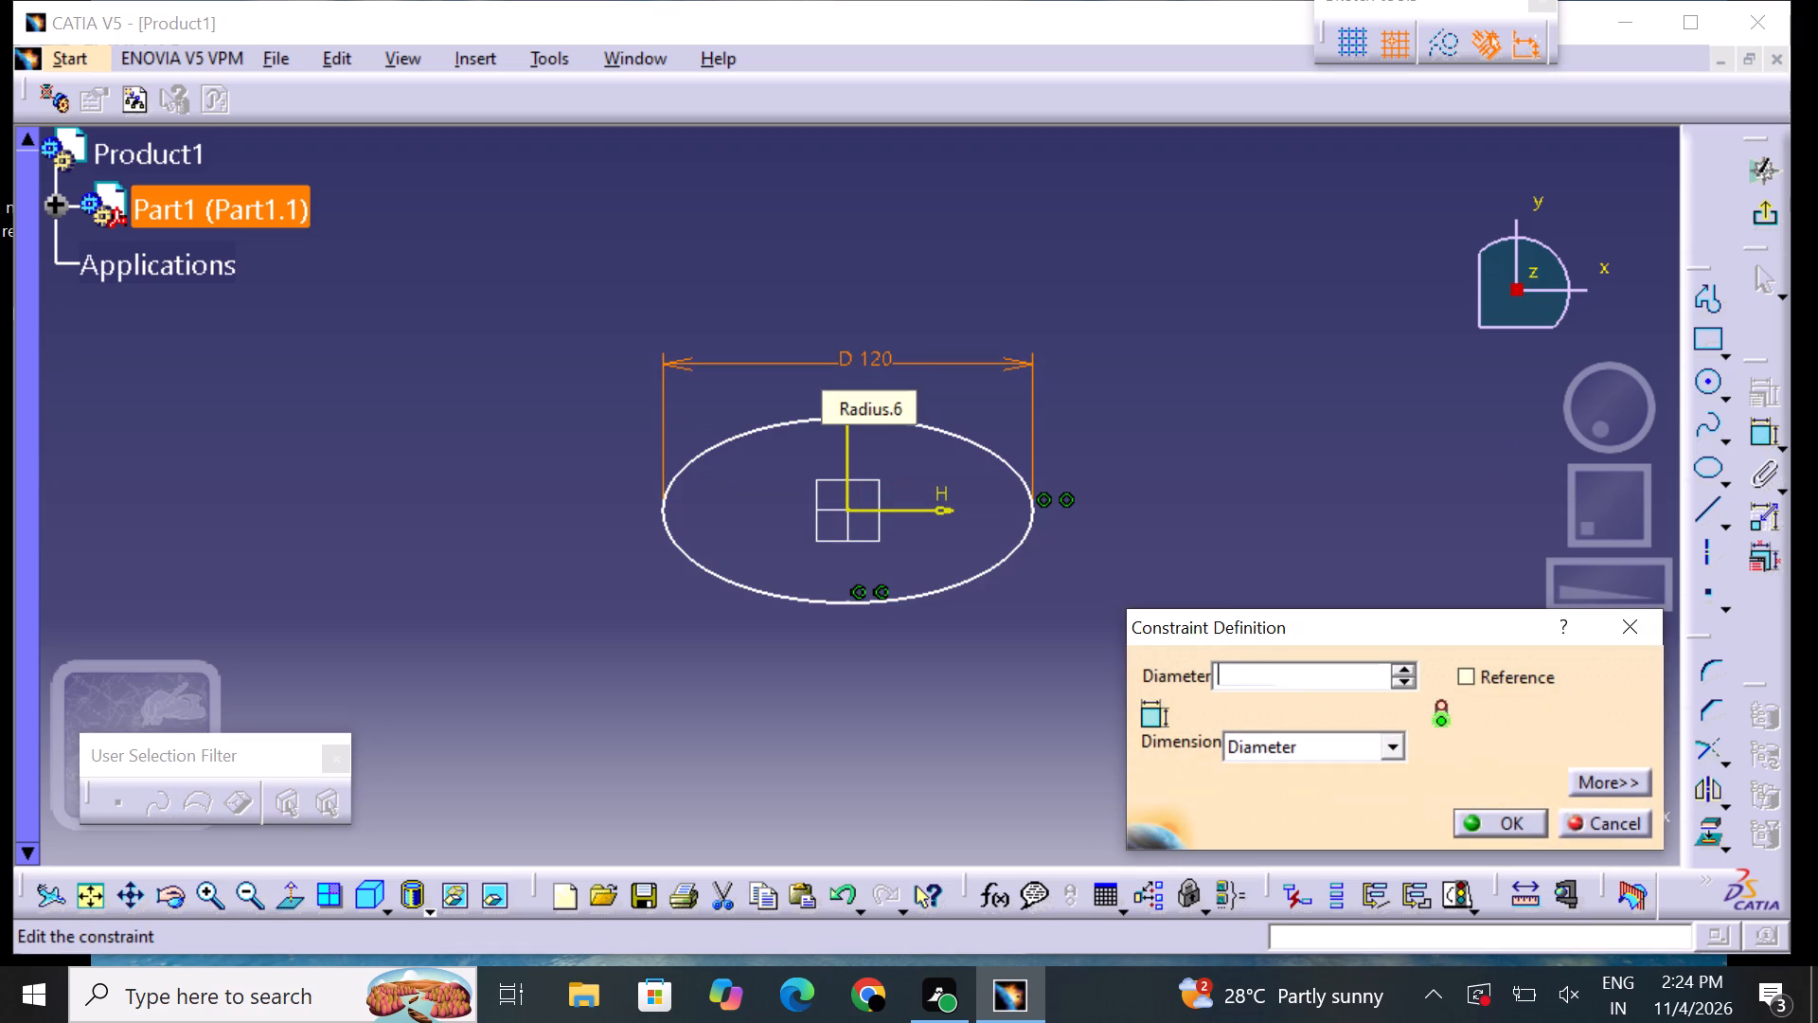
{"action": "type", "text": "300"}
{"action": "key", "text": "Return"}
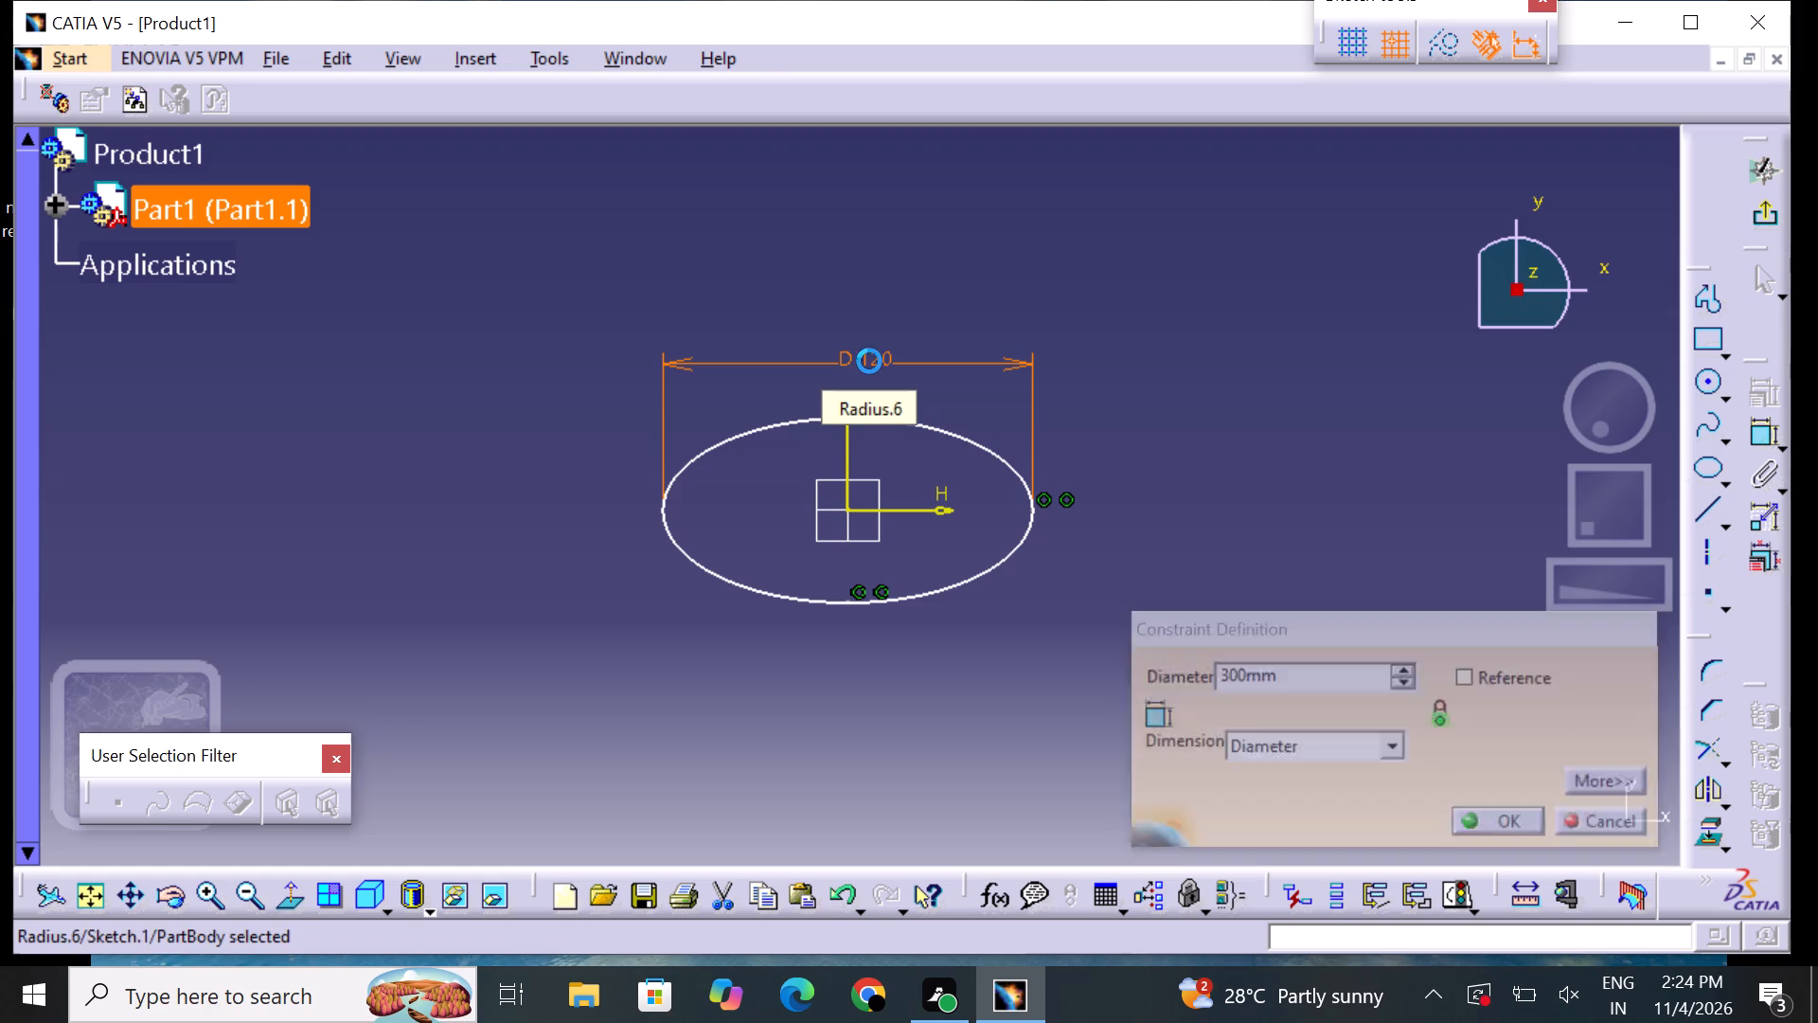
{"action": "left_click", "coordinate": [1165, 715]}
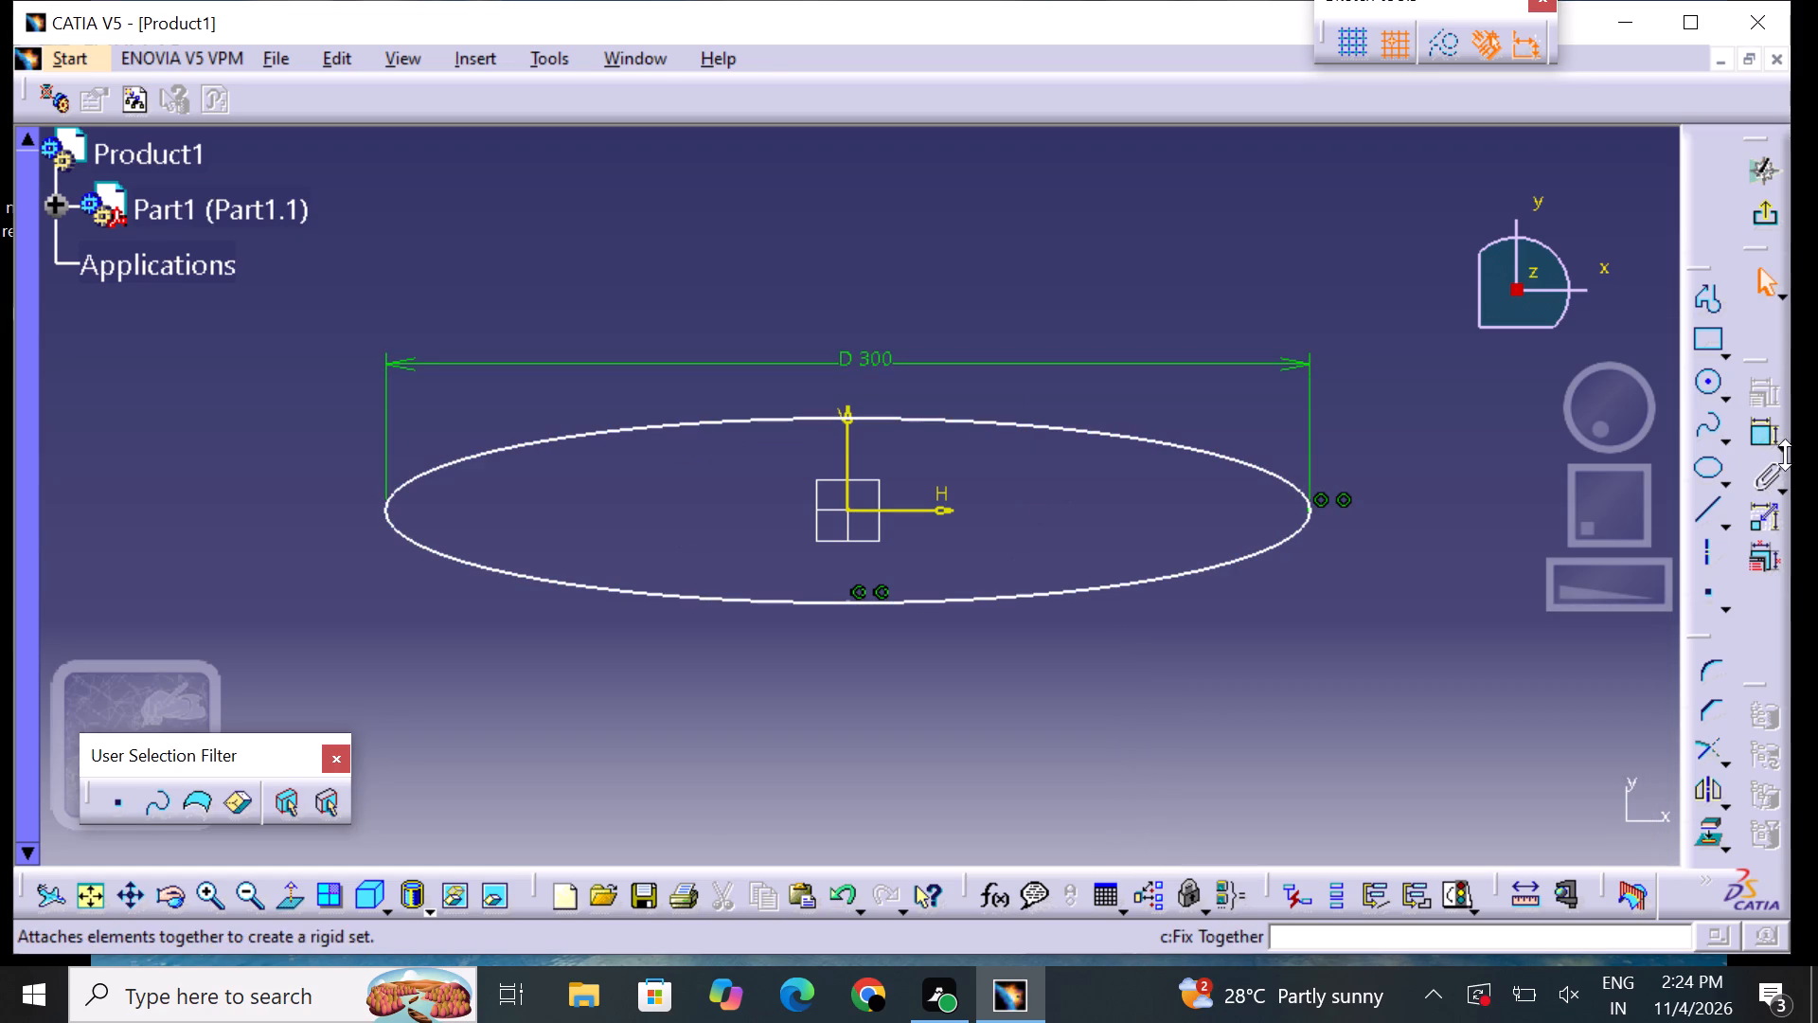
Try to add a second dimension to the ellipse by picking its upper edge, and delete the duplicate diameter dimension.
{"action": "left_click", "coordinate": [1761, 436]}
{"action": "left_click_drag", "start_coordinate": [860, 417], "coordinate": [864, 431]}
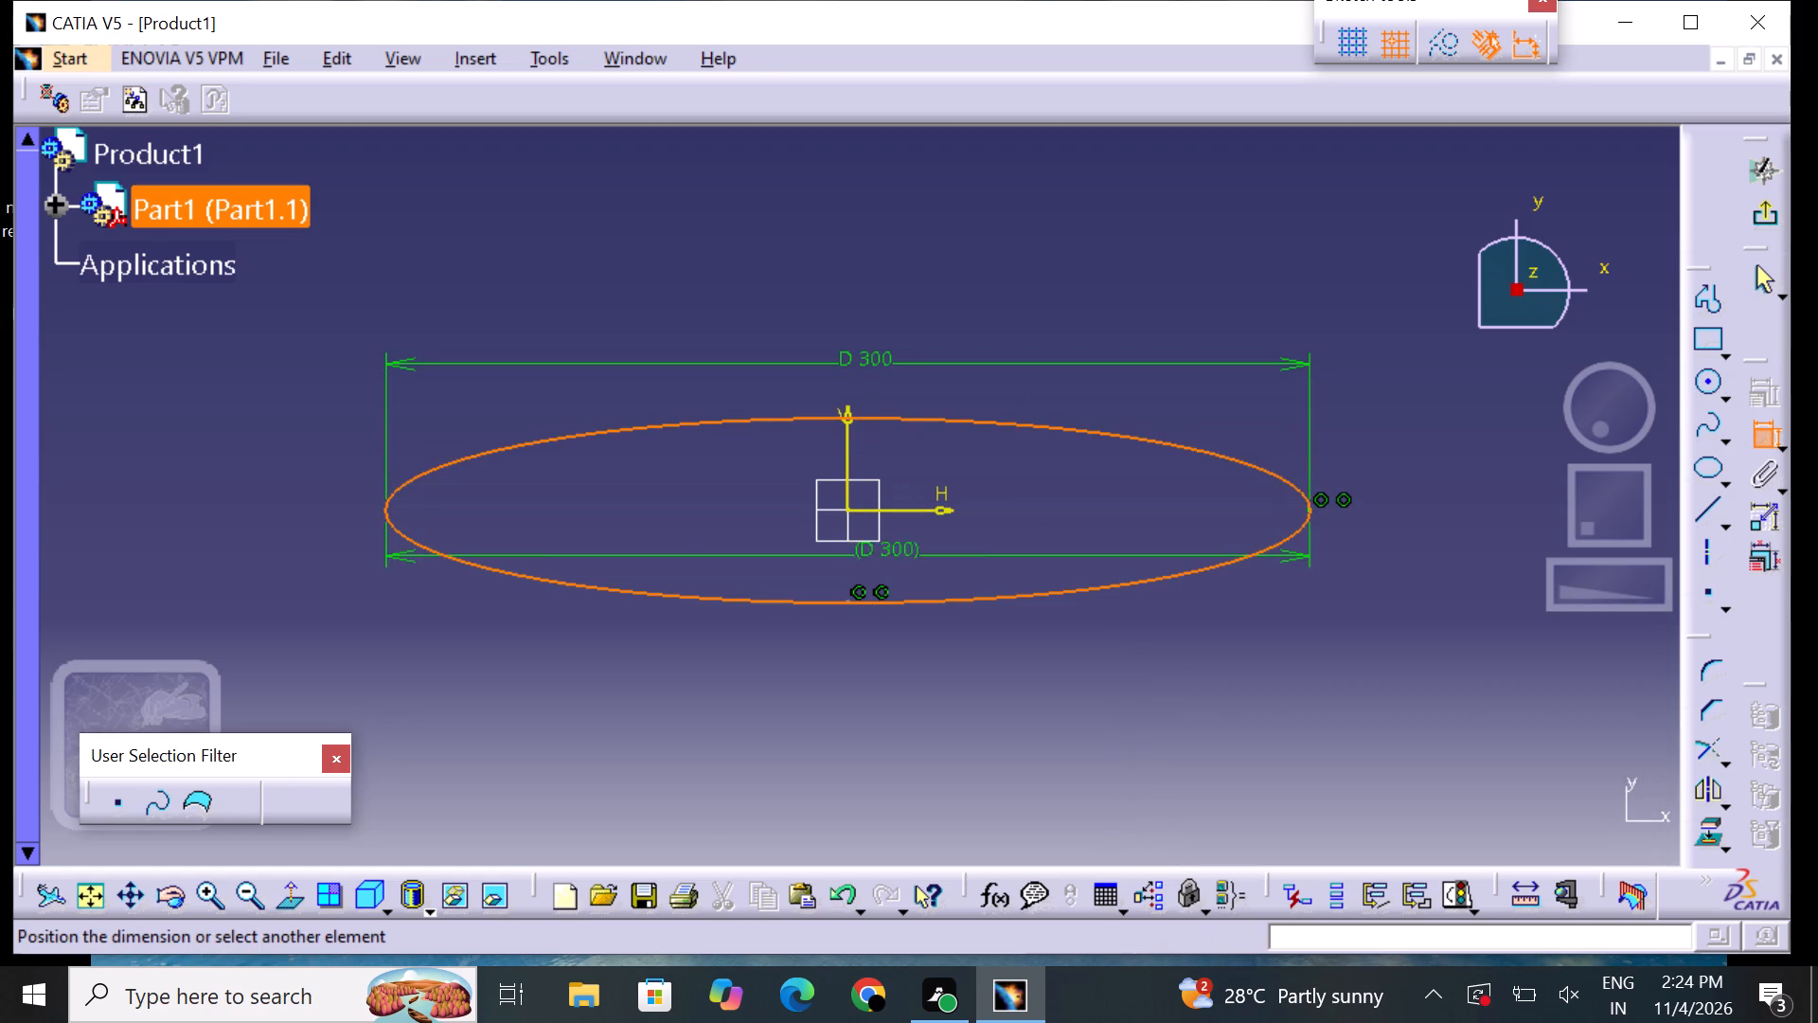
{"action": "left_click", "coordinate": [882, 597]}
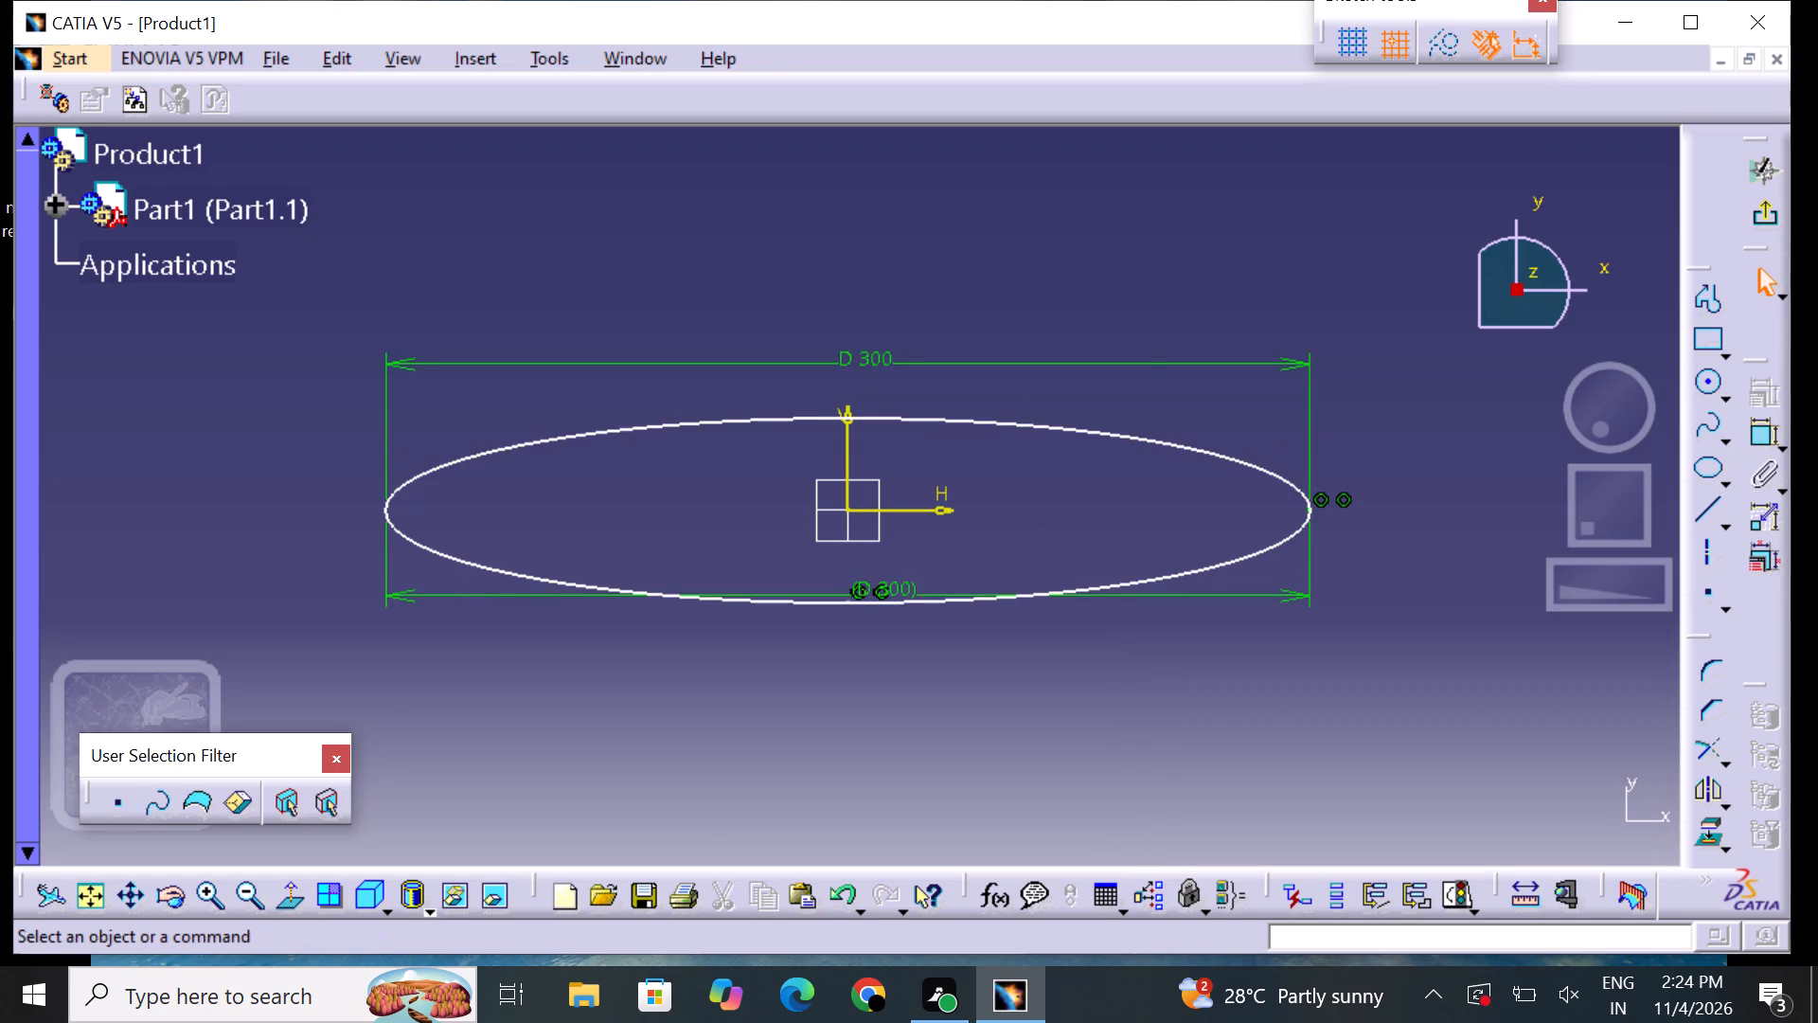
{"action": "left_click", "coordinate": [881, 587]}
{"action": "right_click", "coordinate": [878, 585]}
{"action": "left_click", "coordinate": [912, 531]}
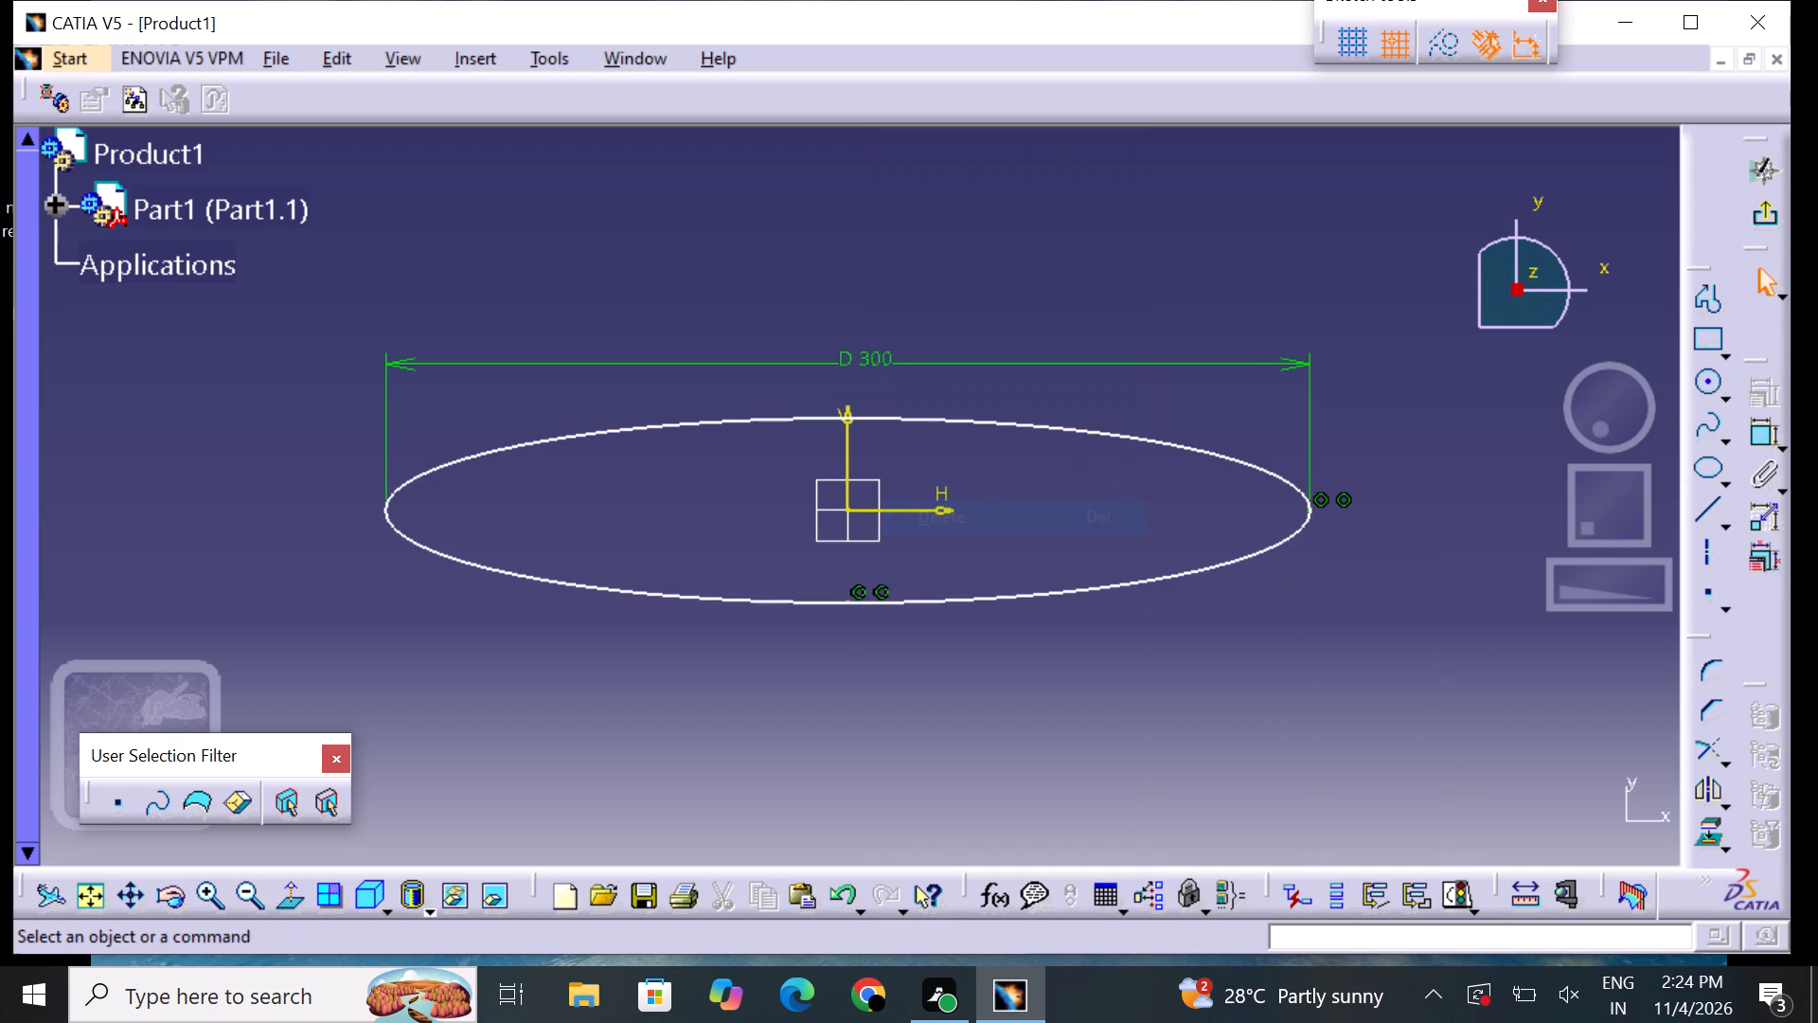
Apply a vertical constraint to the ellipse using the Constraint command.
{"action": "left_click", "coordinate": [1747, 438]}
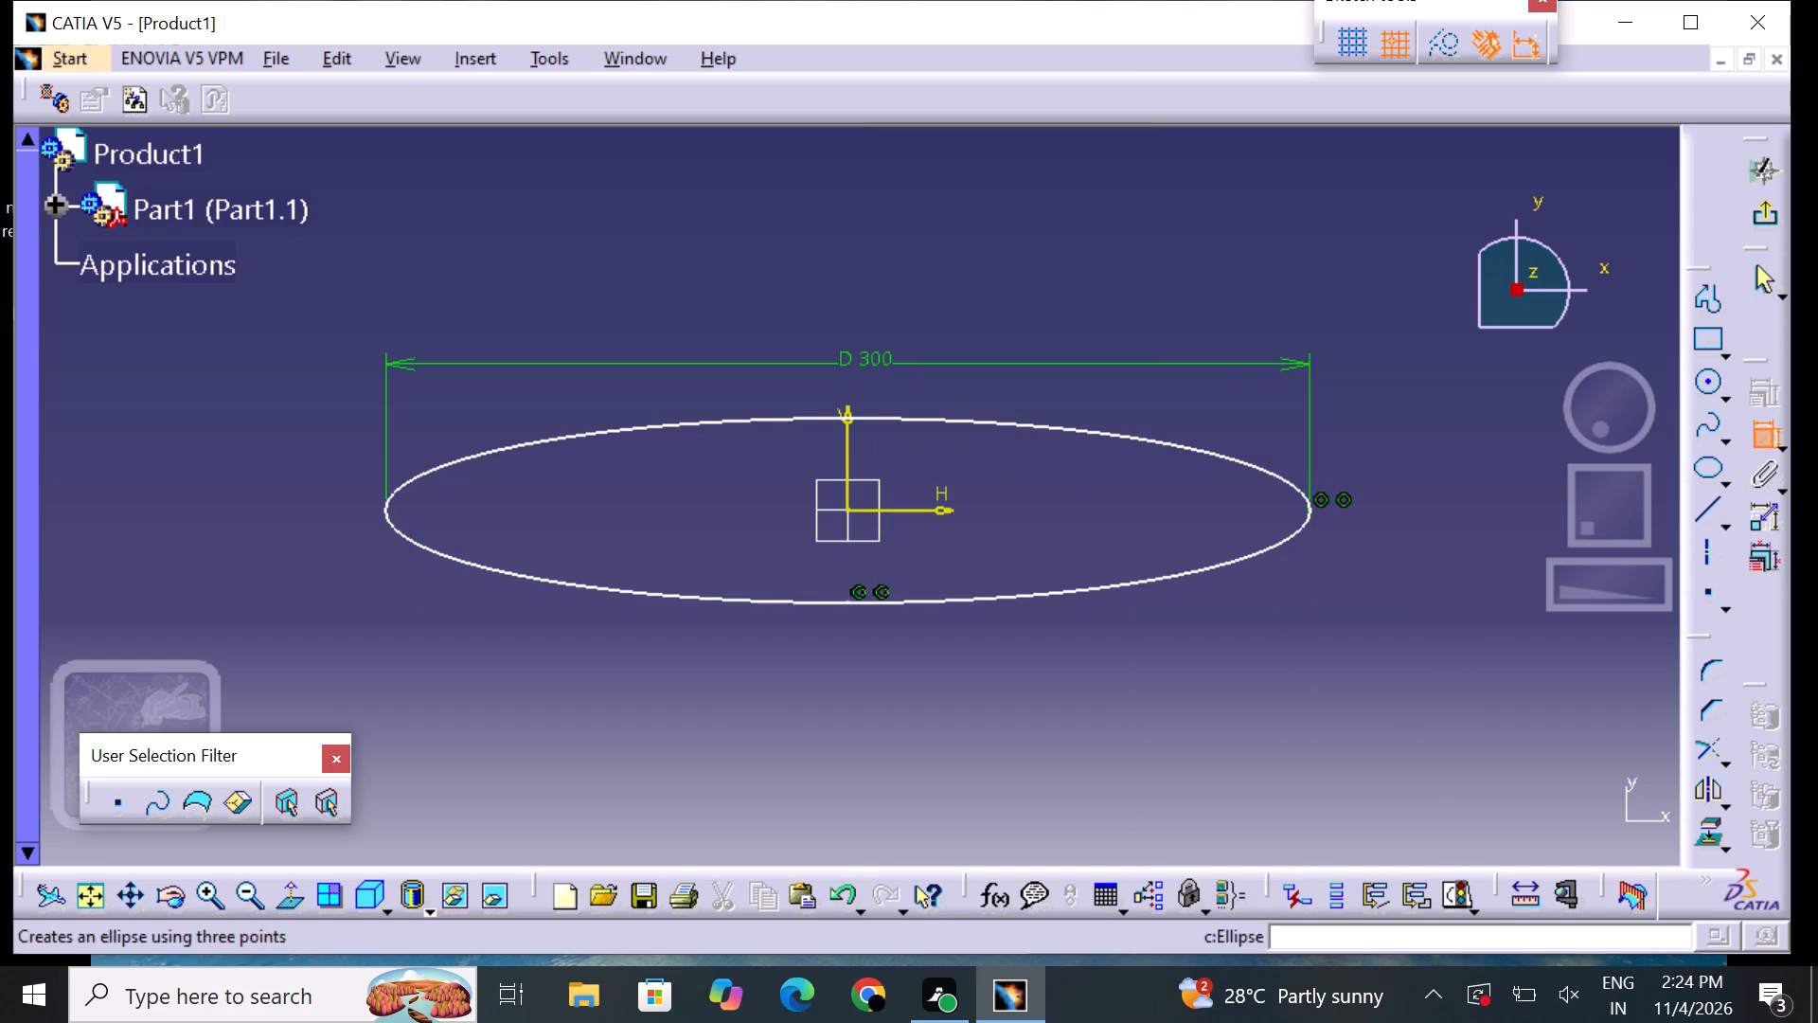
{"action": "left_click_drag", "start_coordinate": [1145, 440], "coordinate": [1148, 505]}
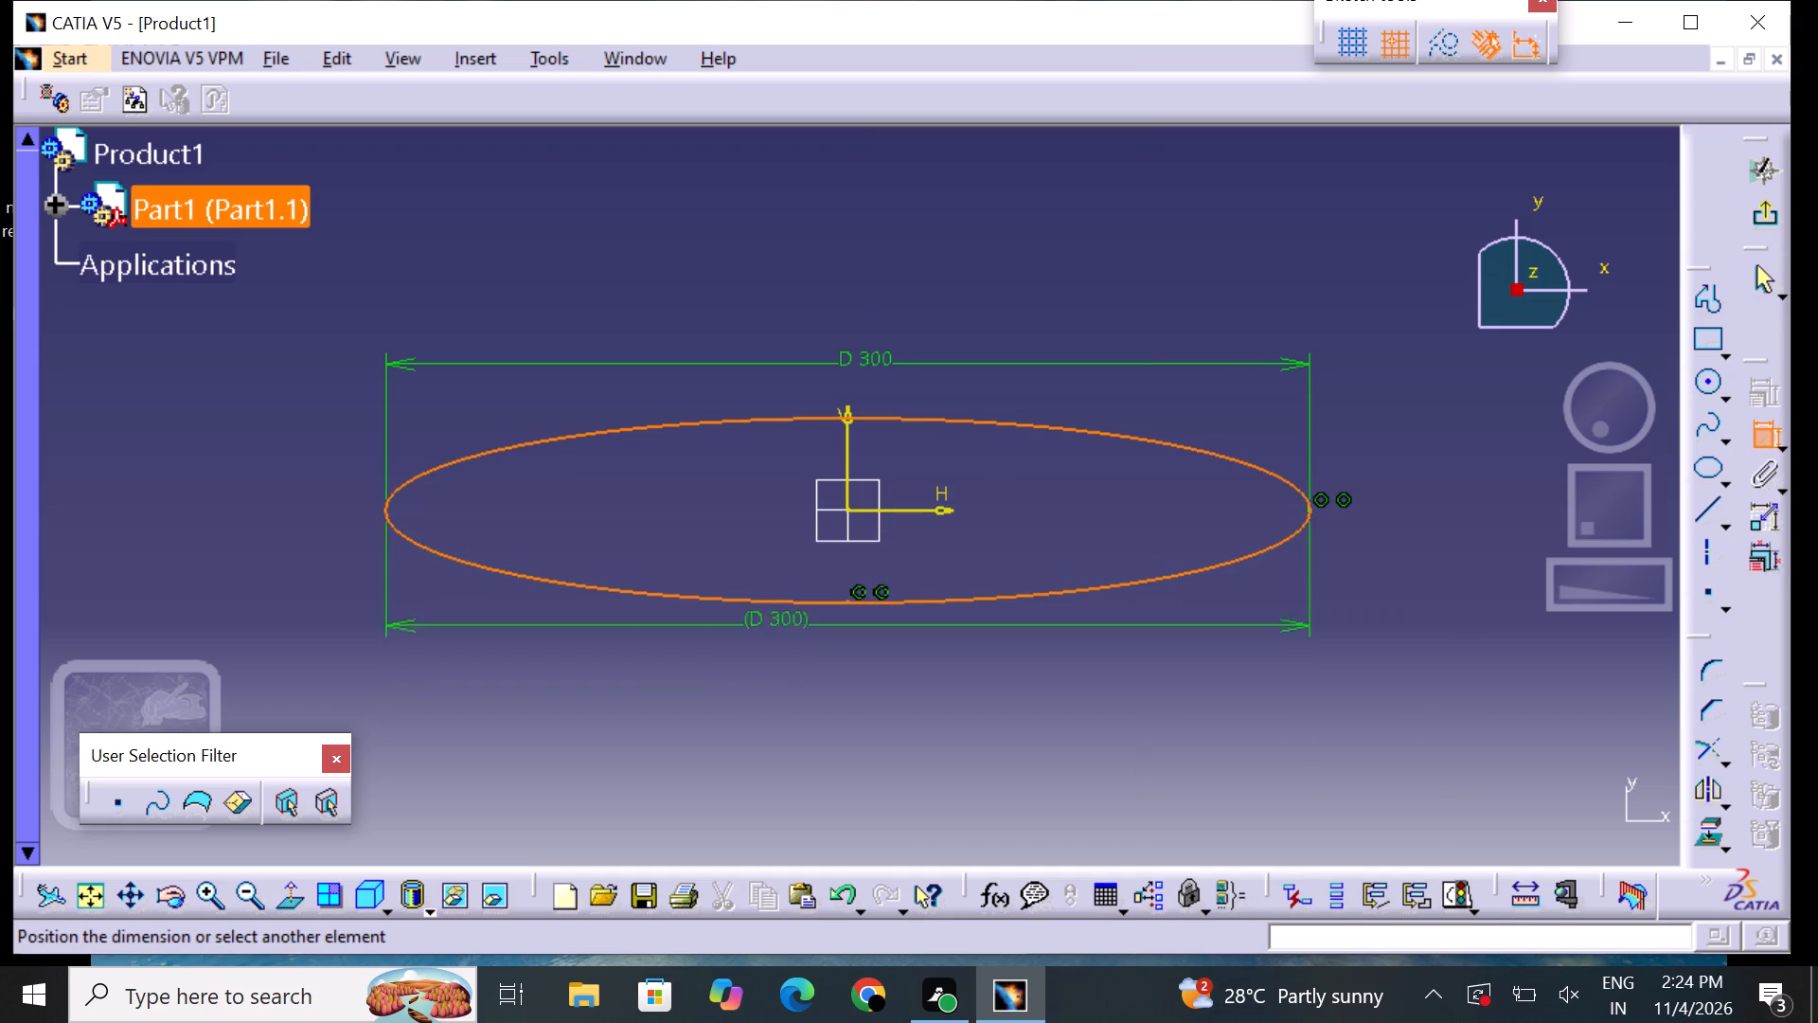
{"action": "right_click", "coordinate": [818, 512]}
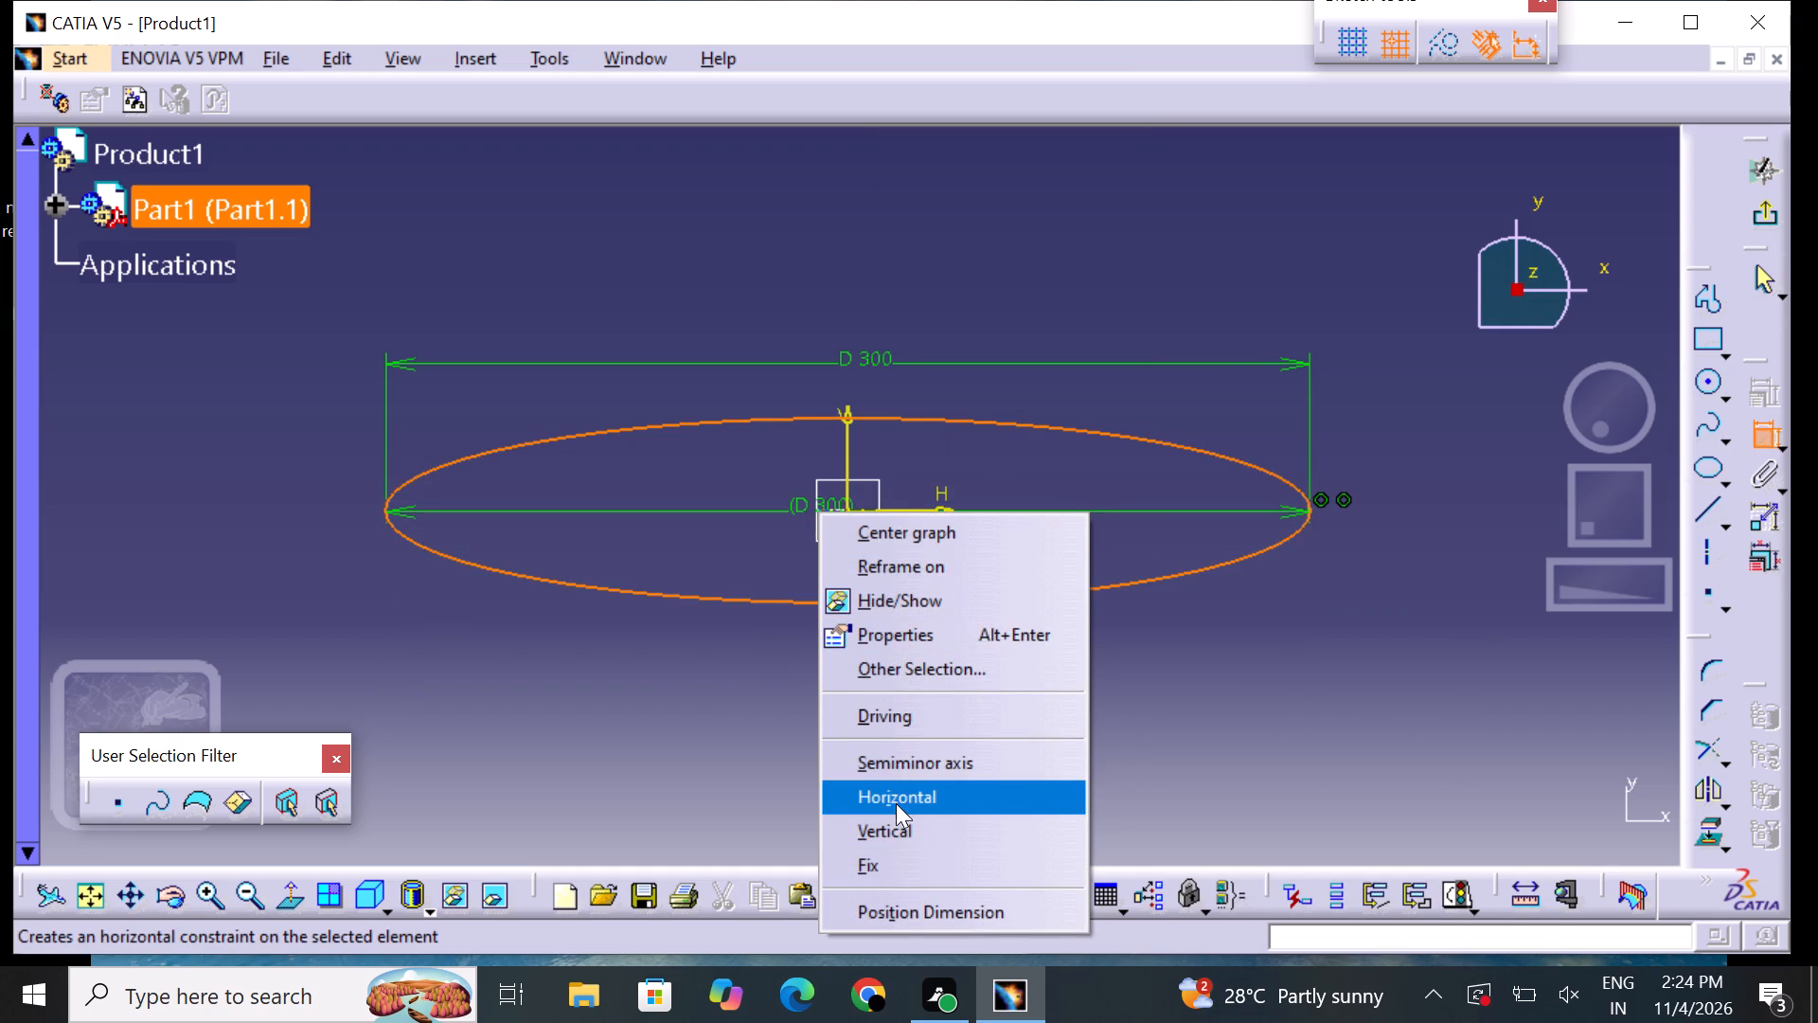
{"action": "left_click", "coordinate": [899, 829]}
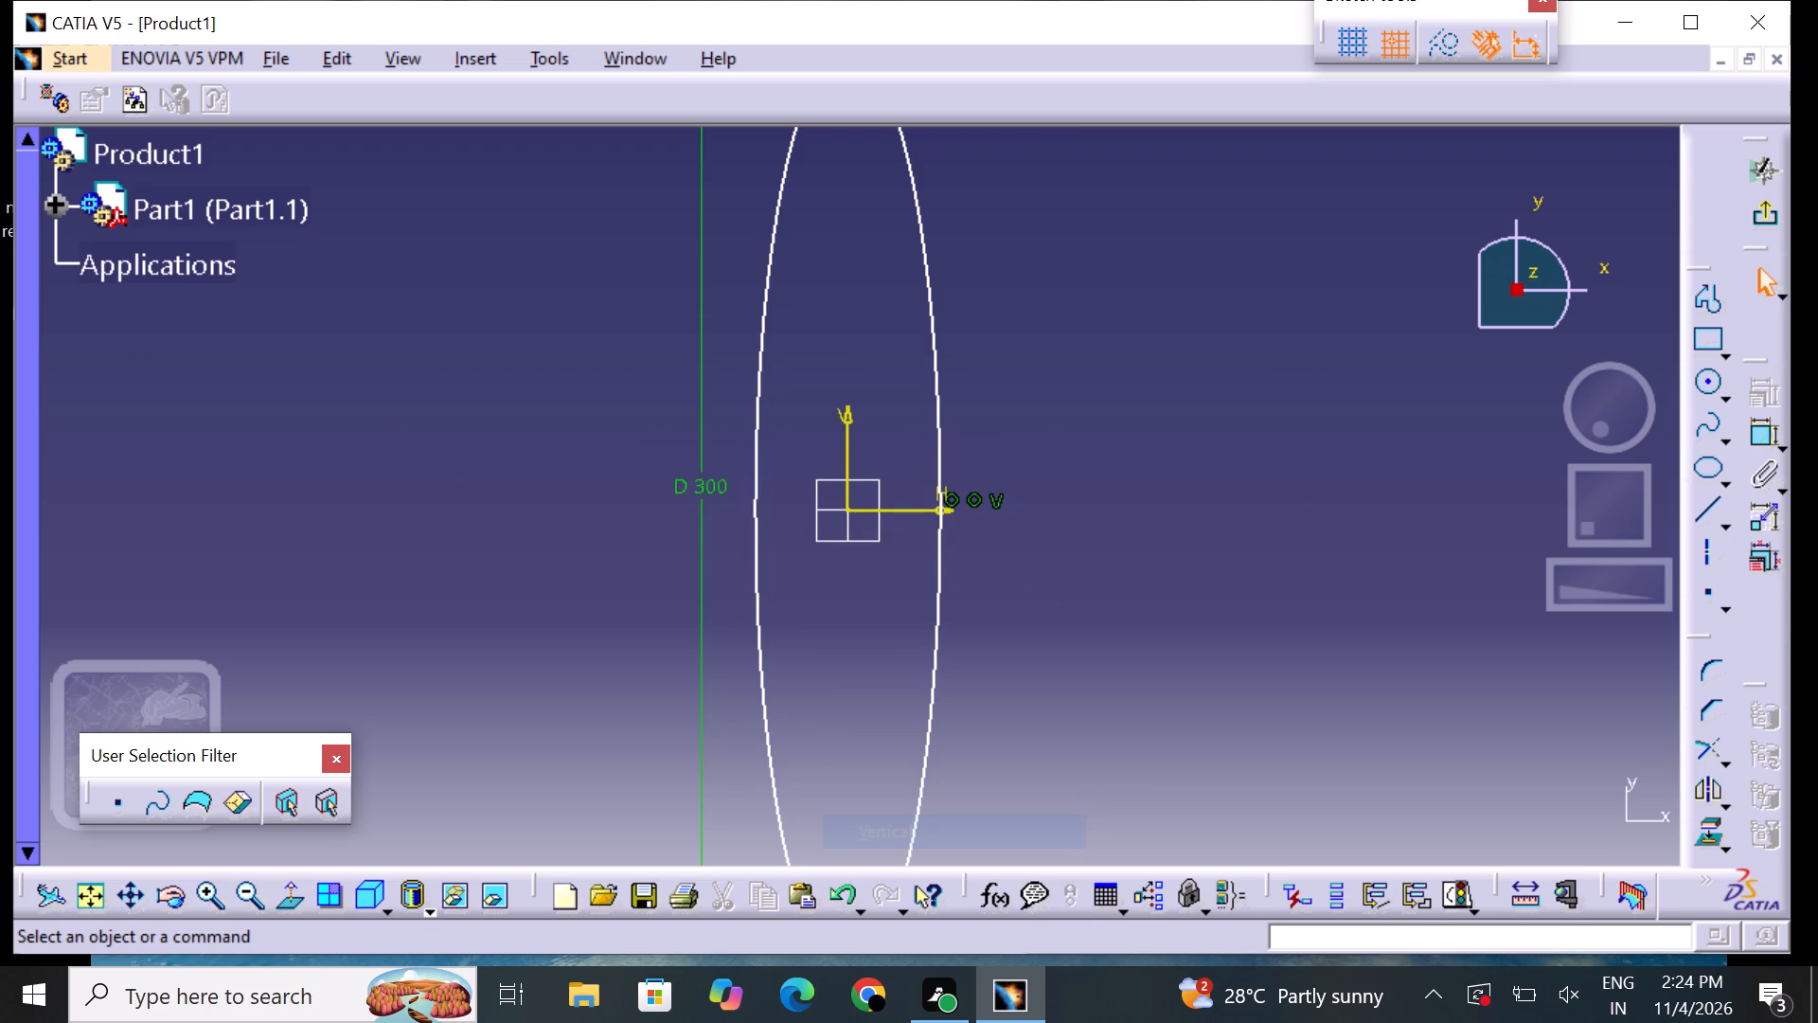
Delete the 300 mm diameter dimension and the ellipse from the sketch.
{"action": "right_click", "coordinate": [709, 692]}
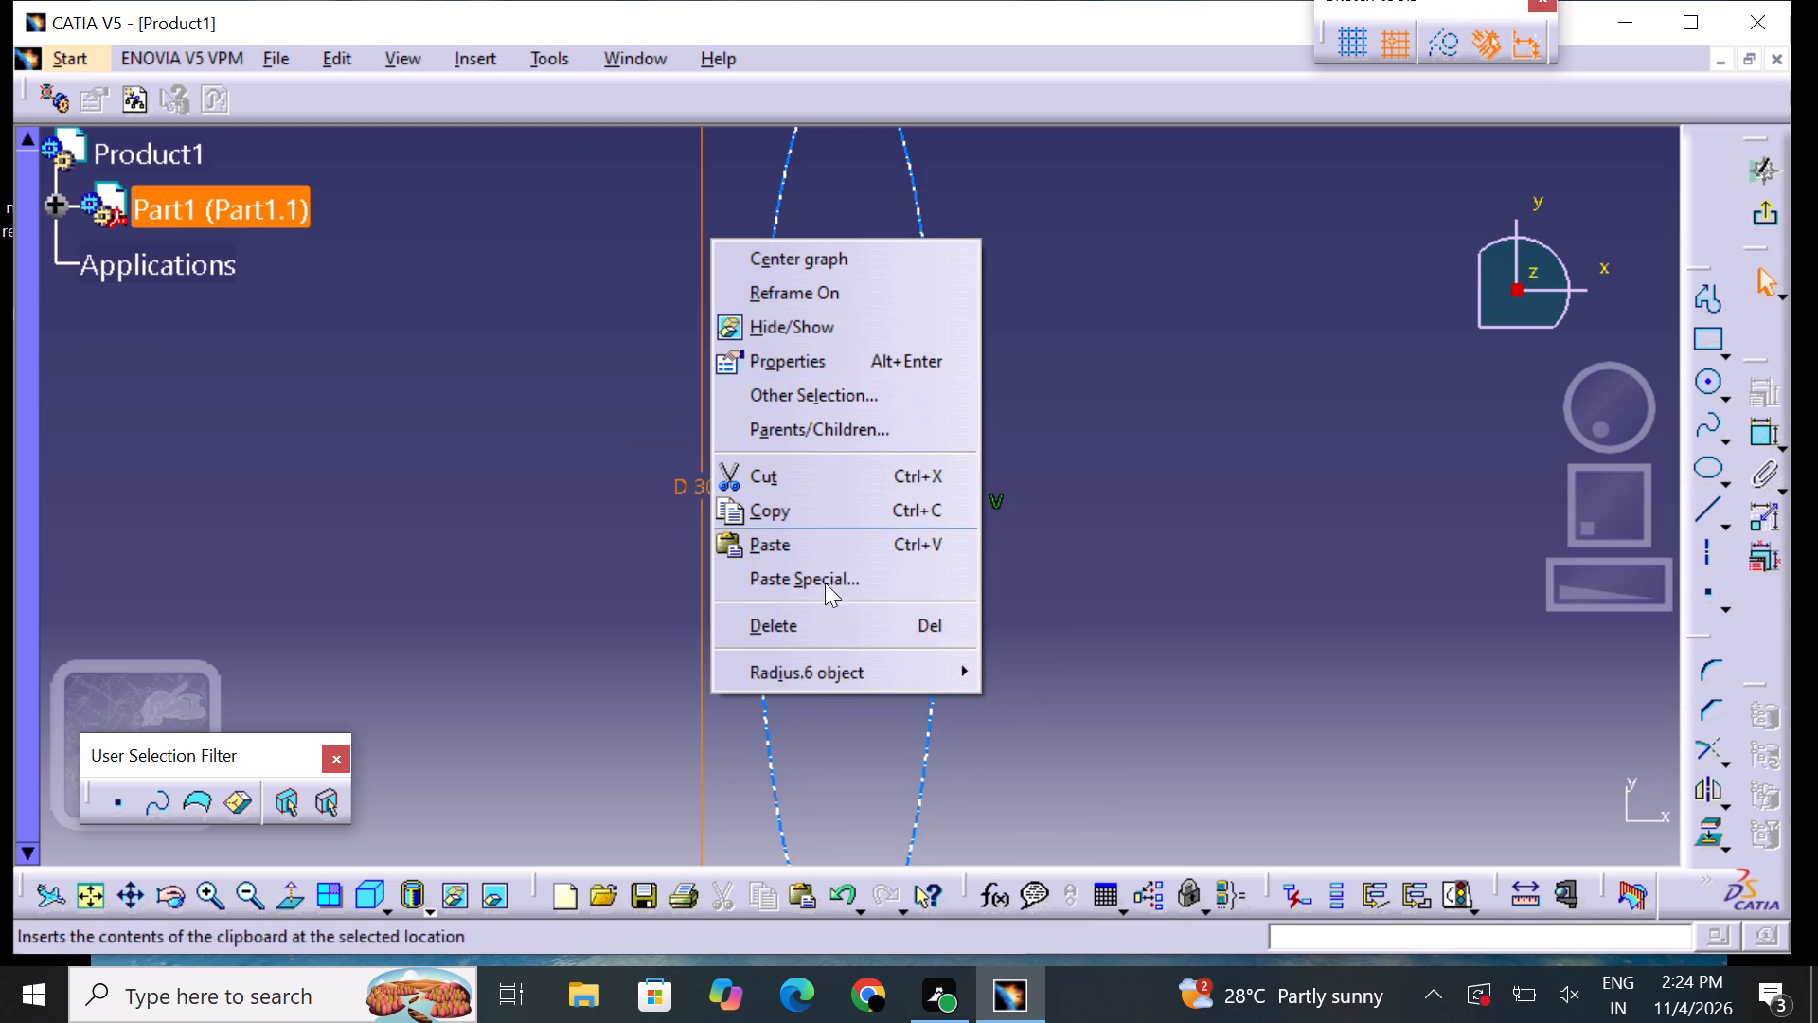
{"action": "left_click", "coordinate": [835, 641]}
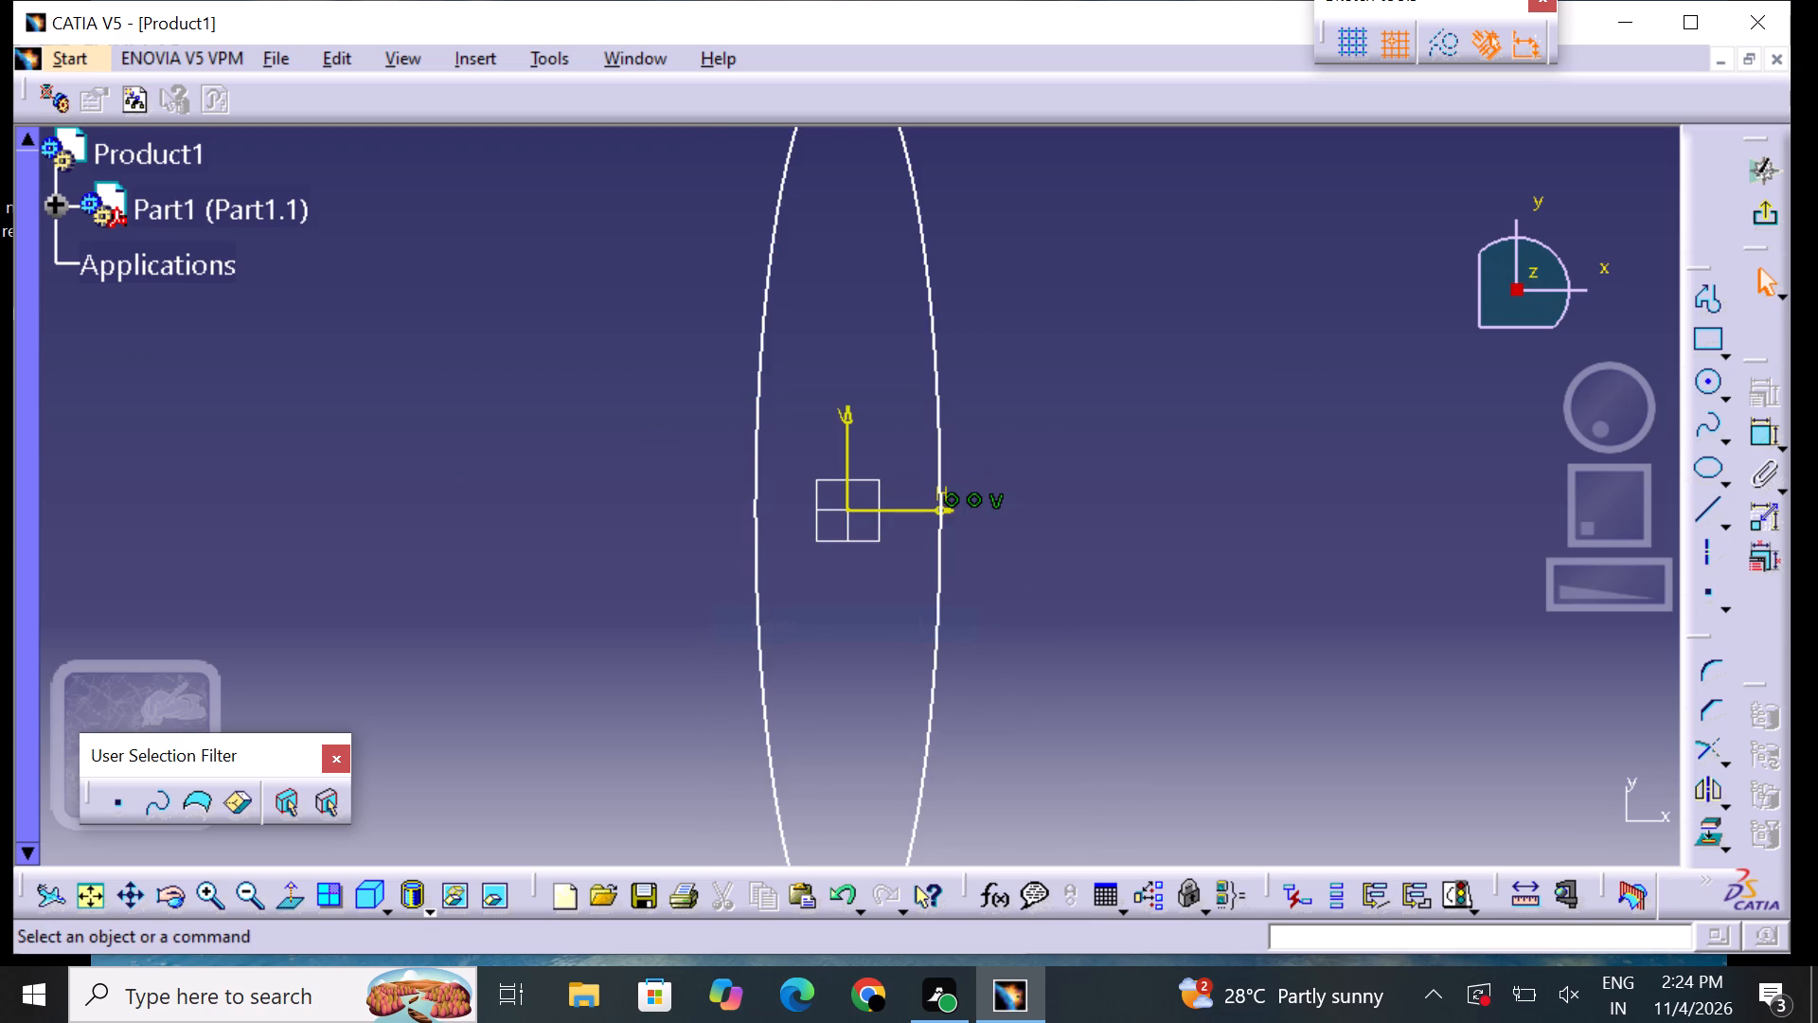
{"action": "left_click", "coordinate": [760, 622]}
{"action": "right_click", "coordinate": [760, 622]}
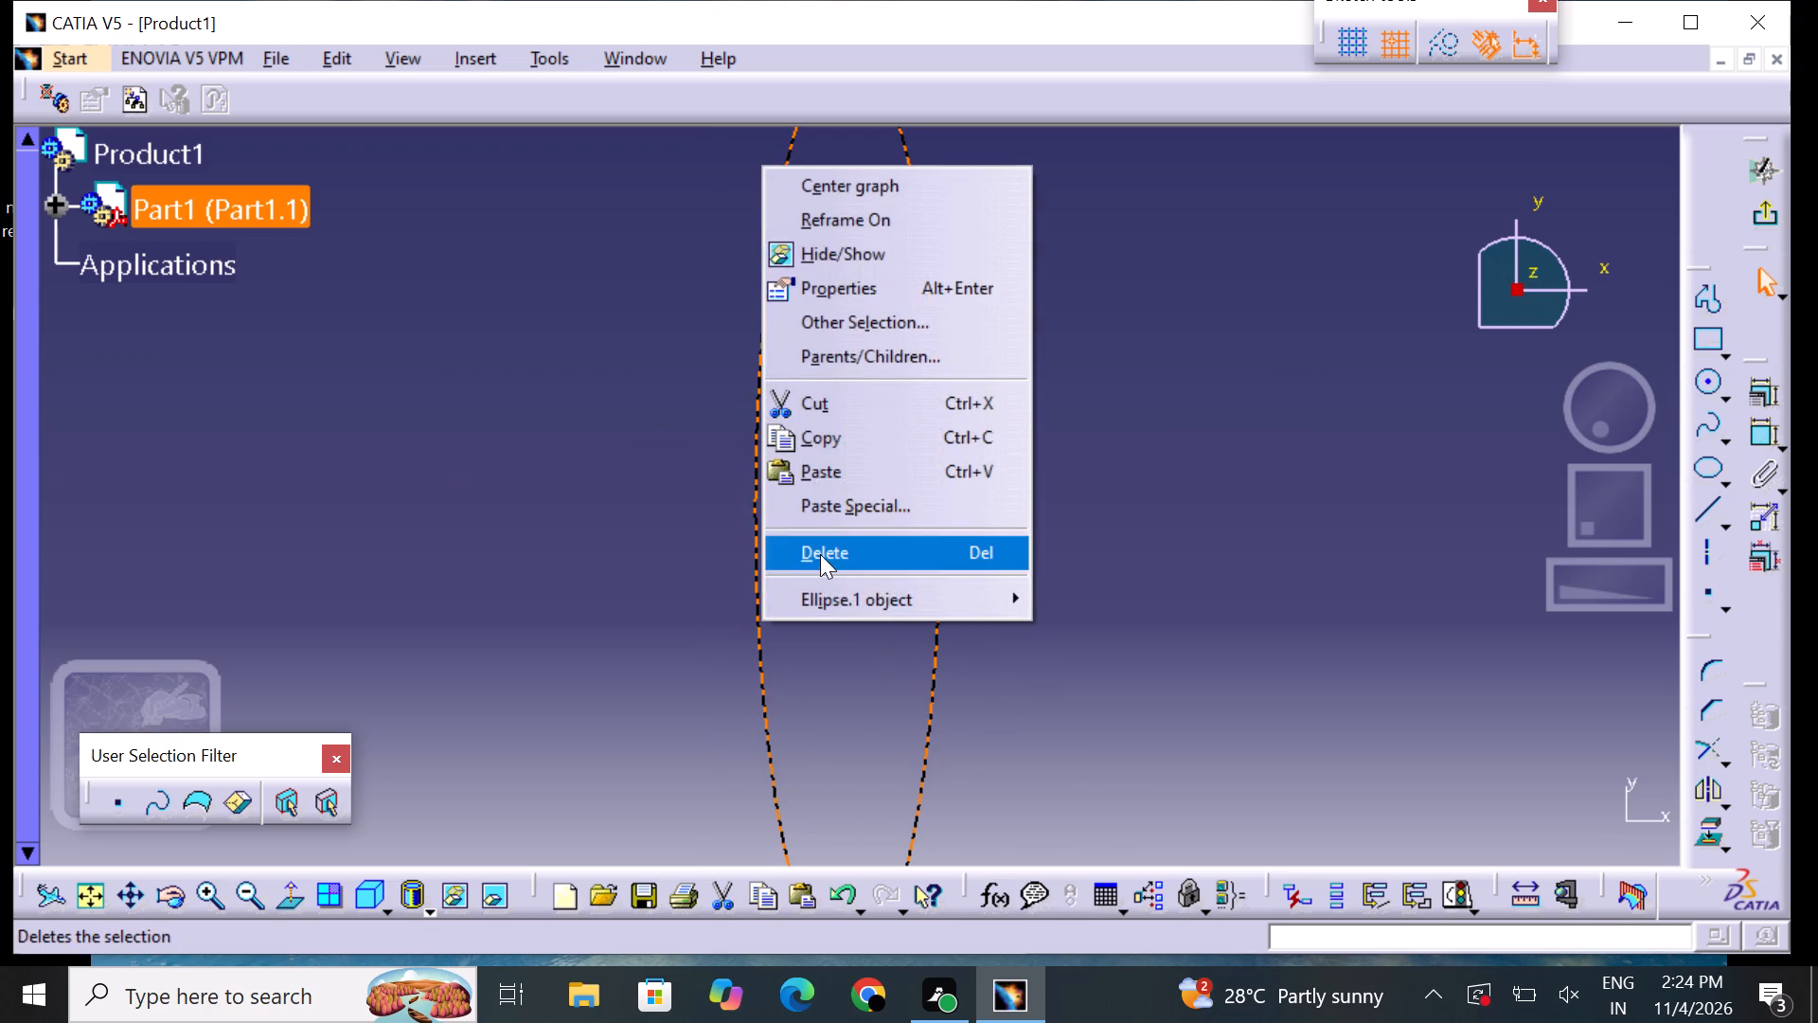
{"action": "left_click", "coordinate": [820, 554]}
Sketch a new ellipse centred on the origin with a 70 mm horizontal semi-axis and a 40 mm vertical semi-axis.
{"action": "left_click", "coordinate": [1715, 475]}
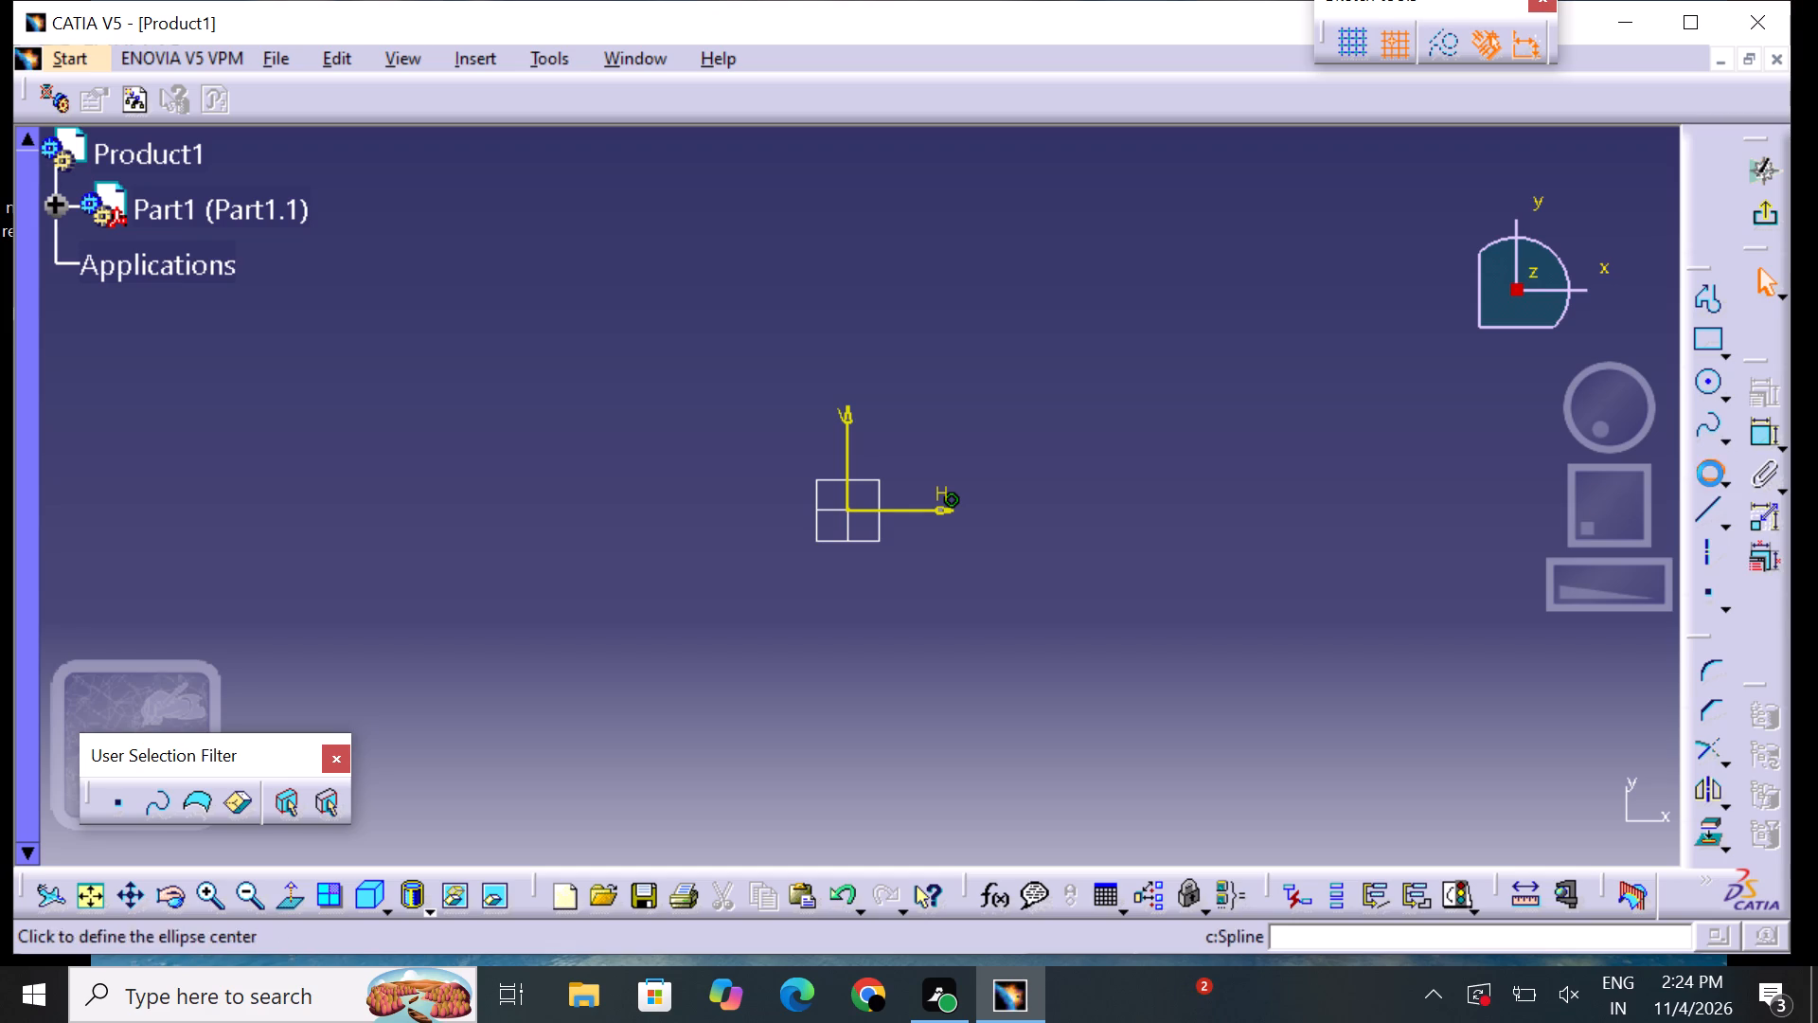
{"action": "left_click", "coordinate": [846, 507]}
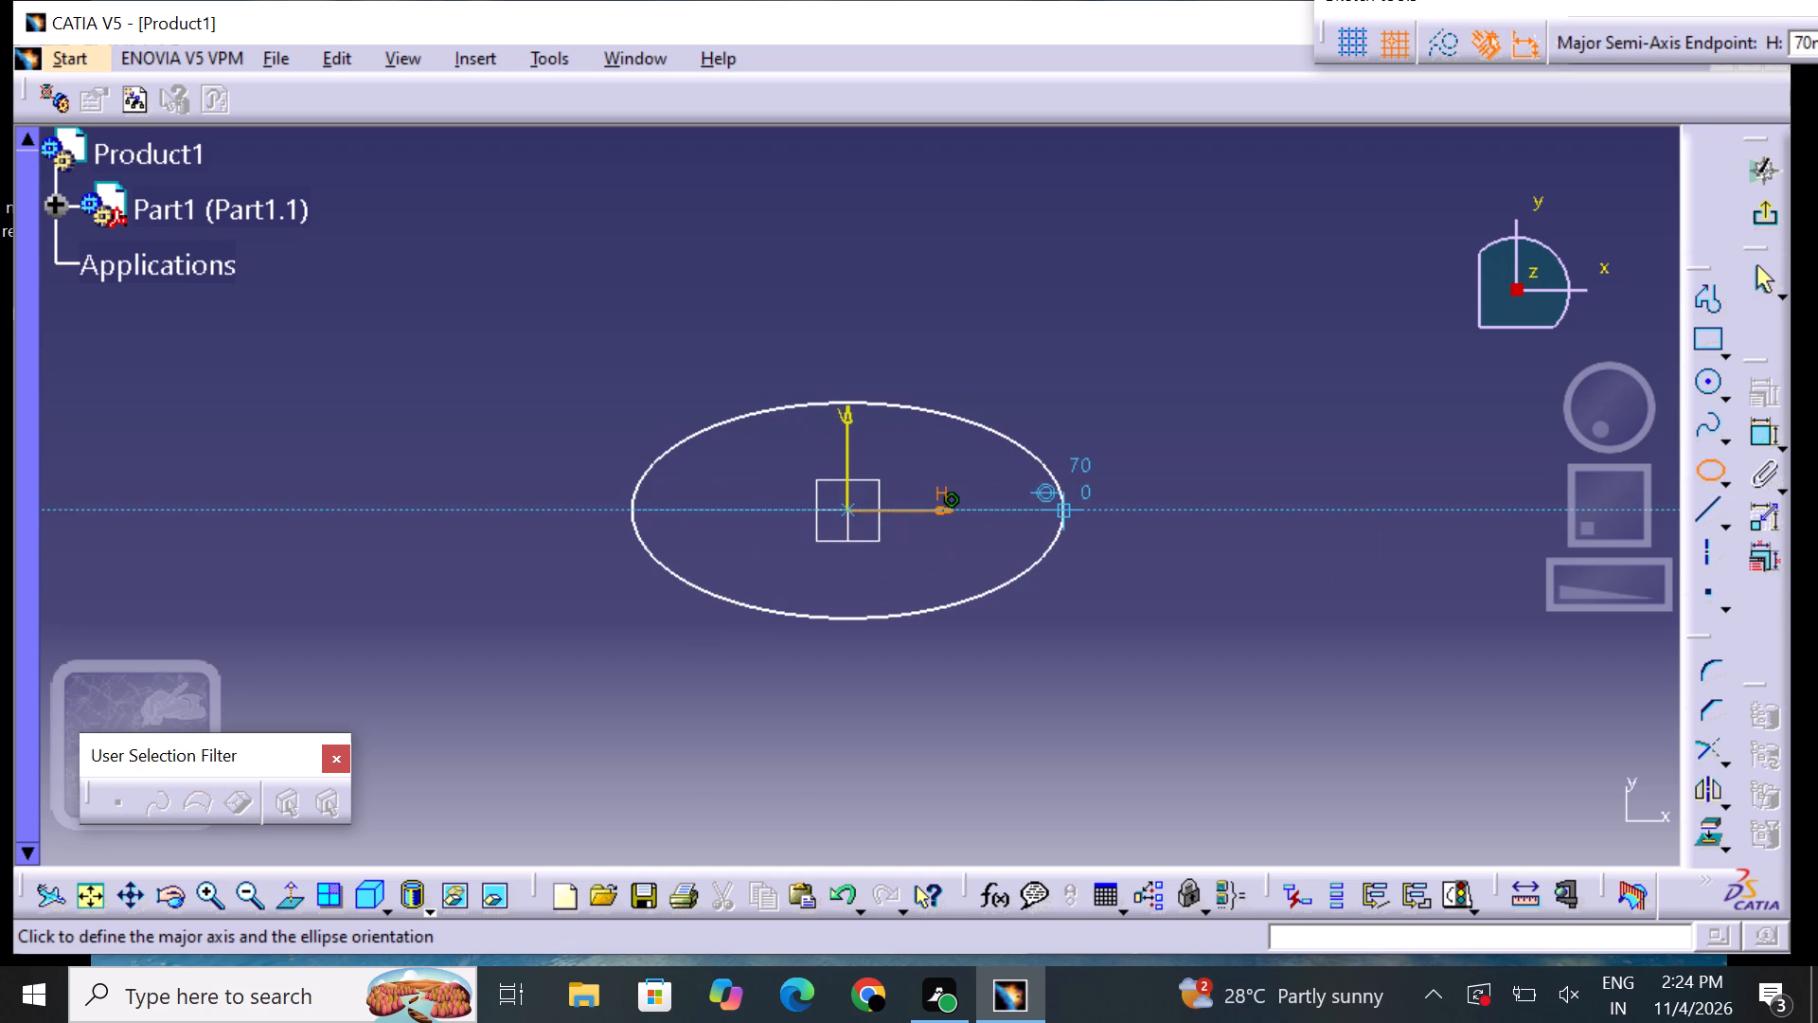
{"action": "left_click", "coordinate": [1050, 507]}
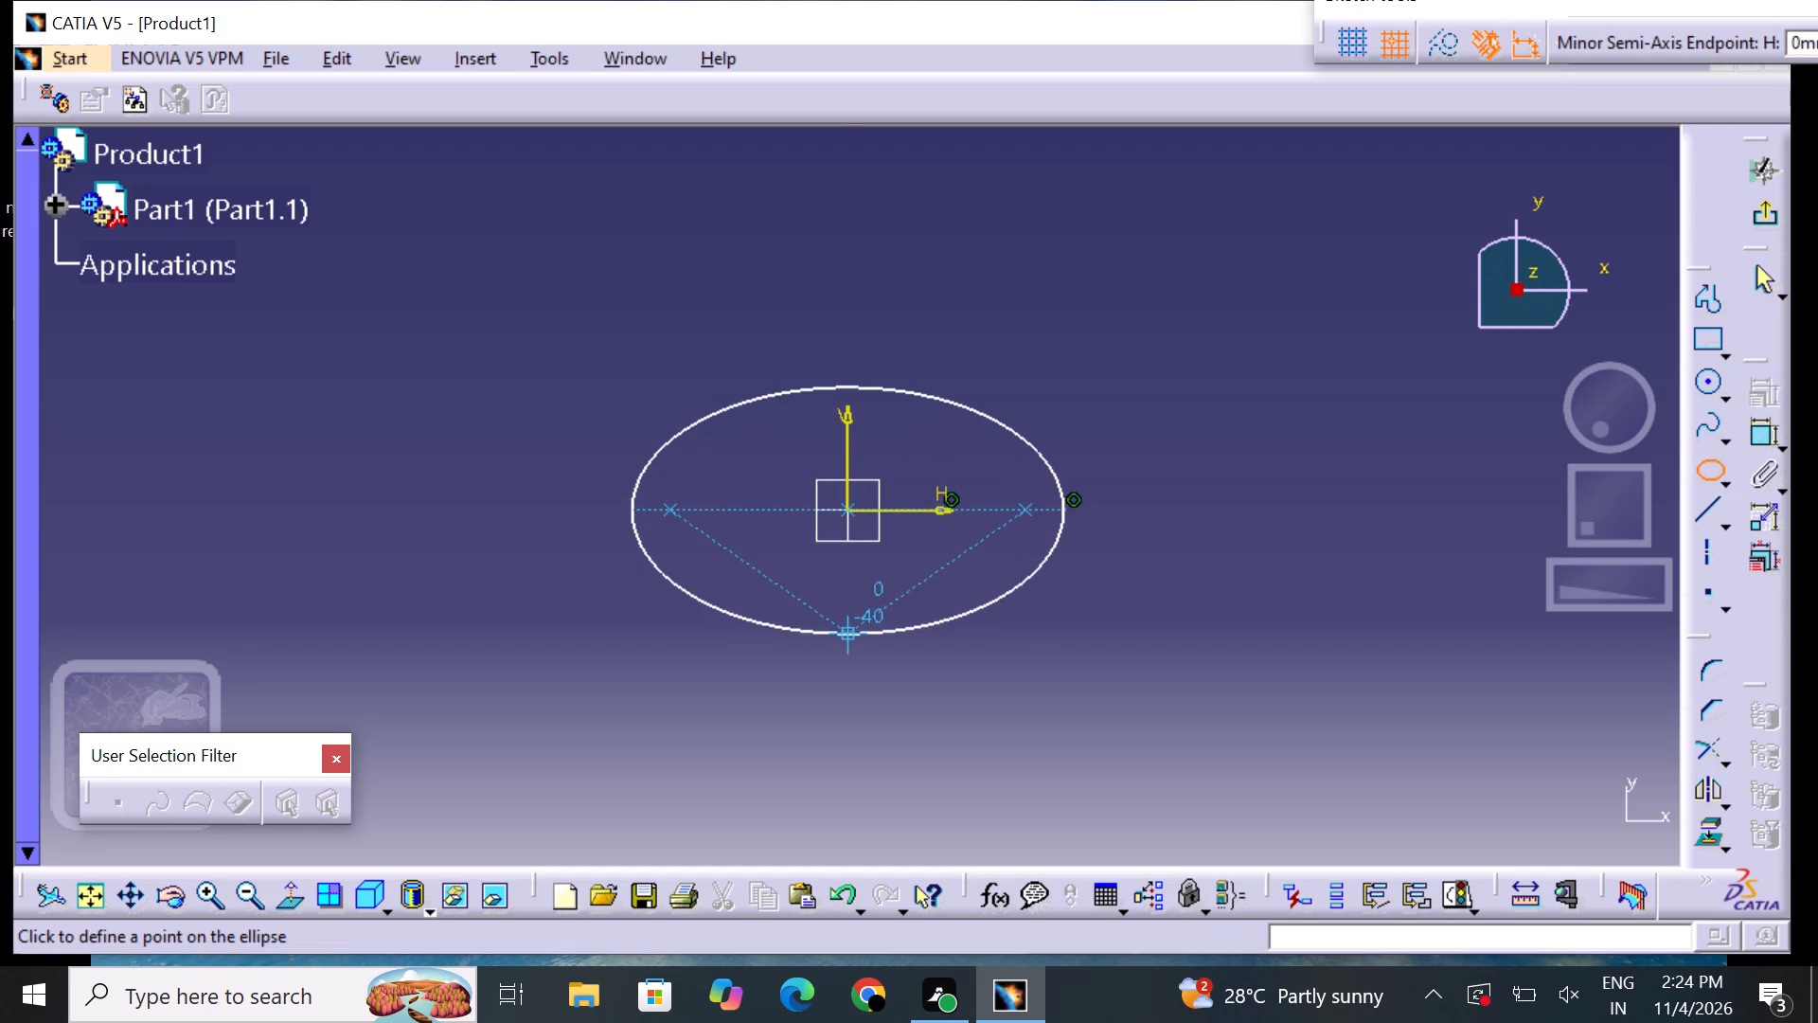
{"action": "left_click", "coordinate": [844, 623]}
{"action": "left_click", "coordinate": [1057, 647]}
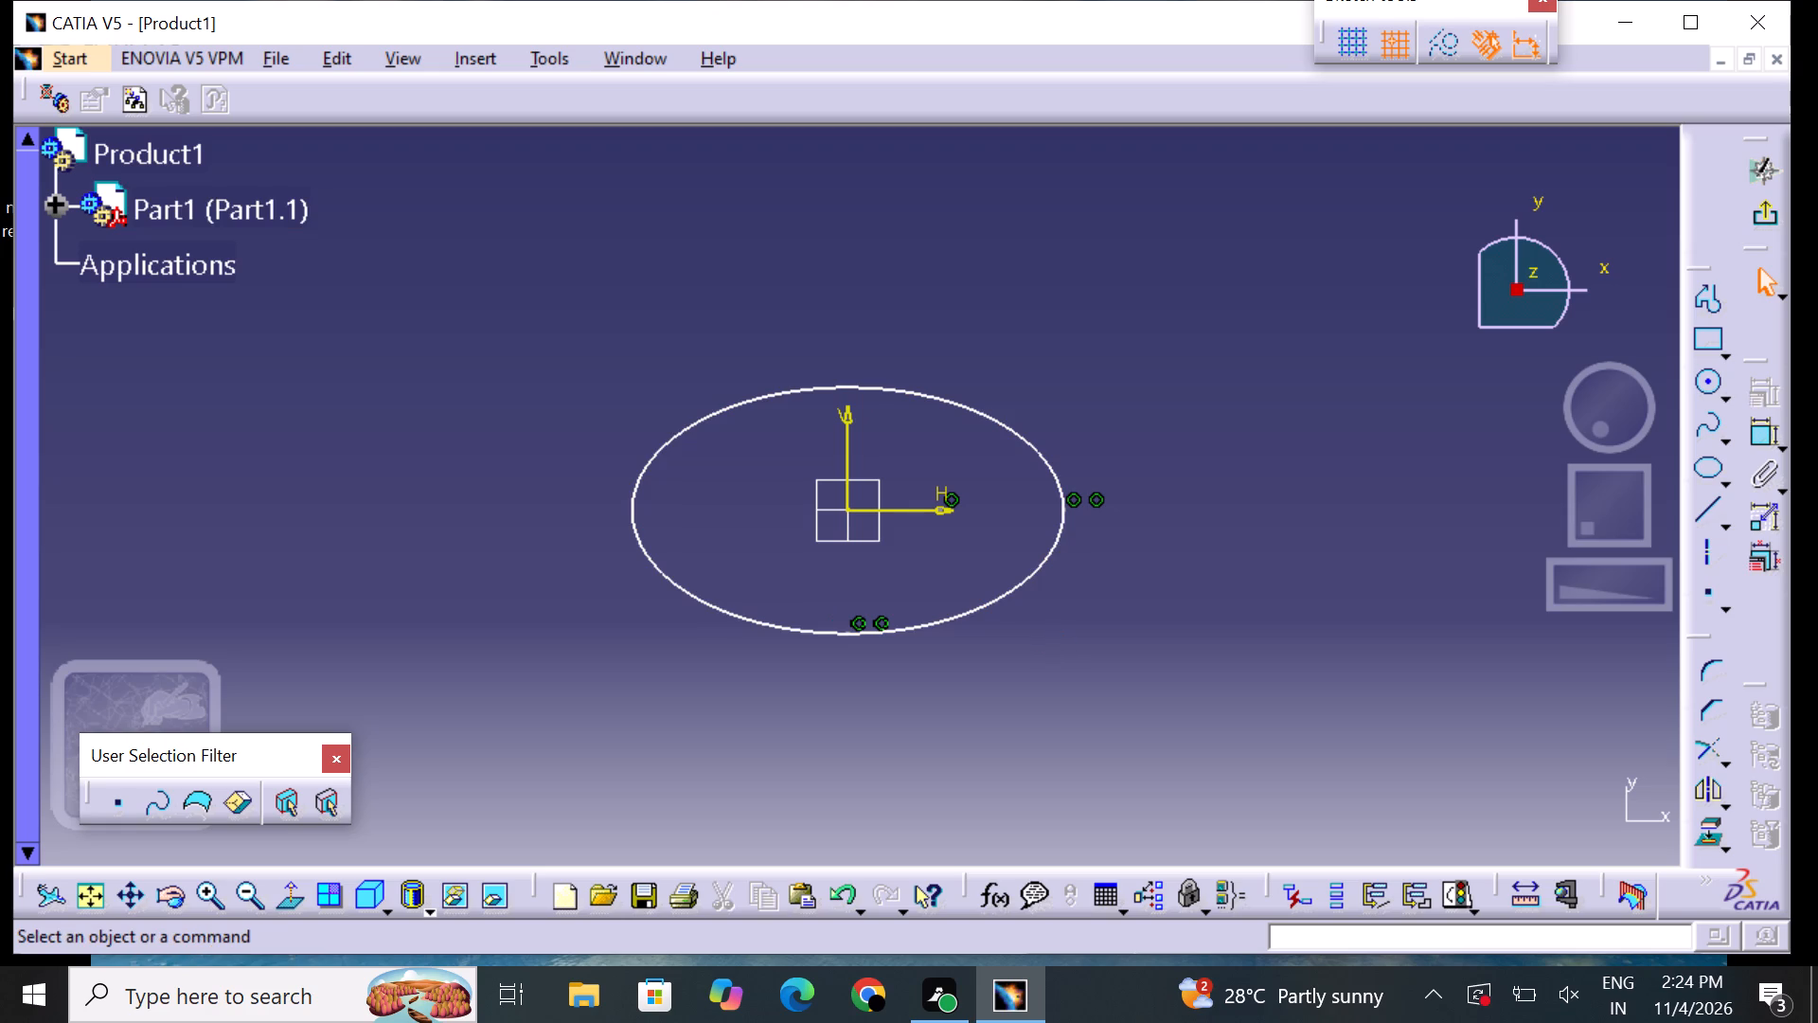
Dimension the ellipse's horizontal diameter above the curve and set it to 300 mm.
{"action": "left_click", "coordinate": [1764, 430]}
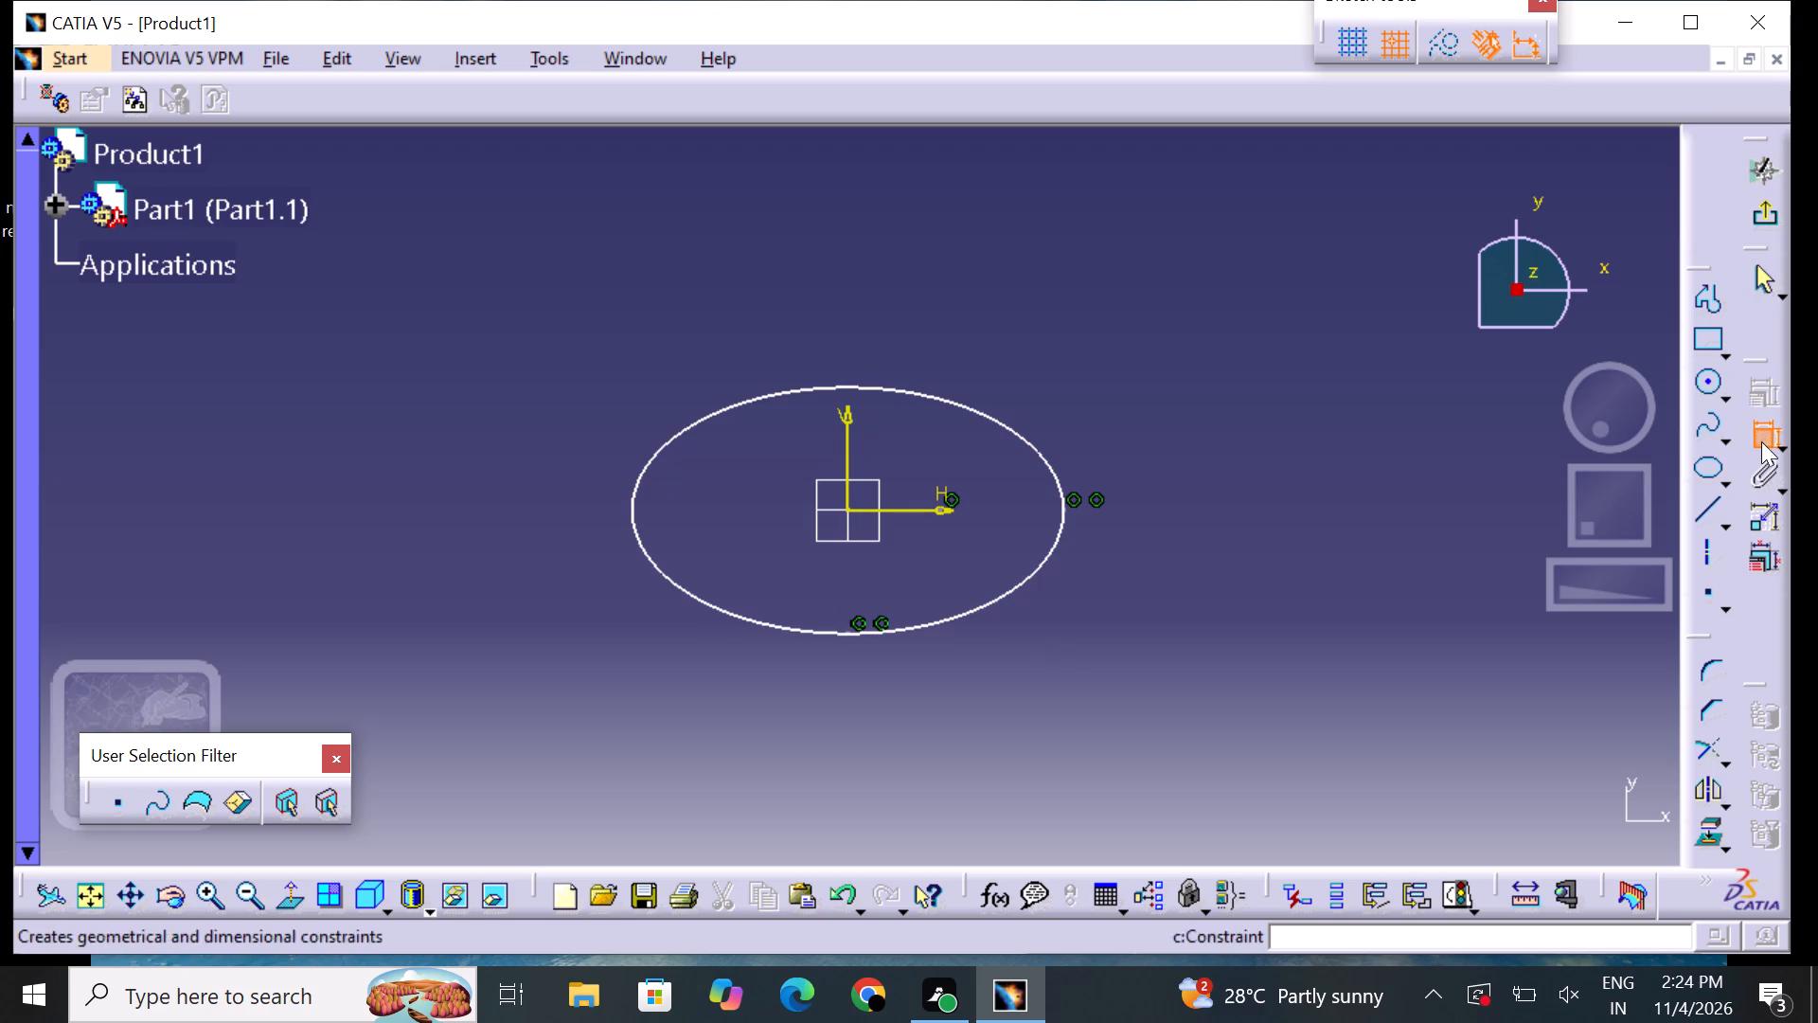
{"action": "left_click", "coordinate": [1031, 447]}
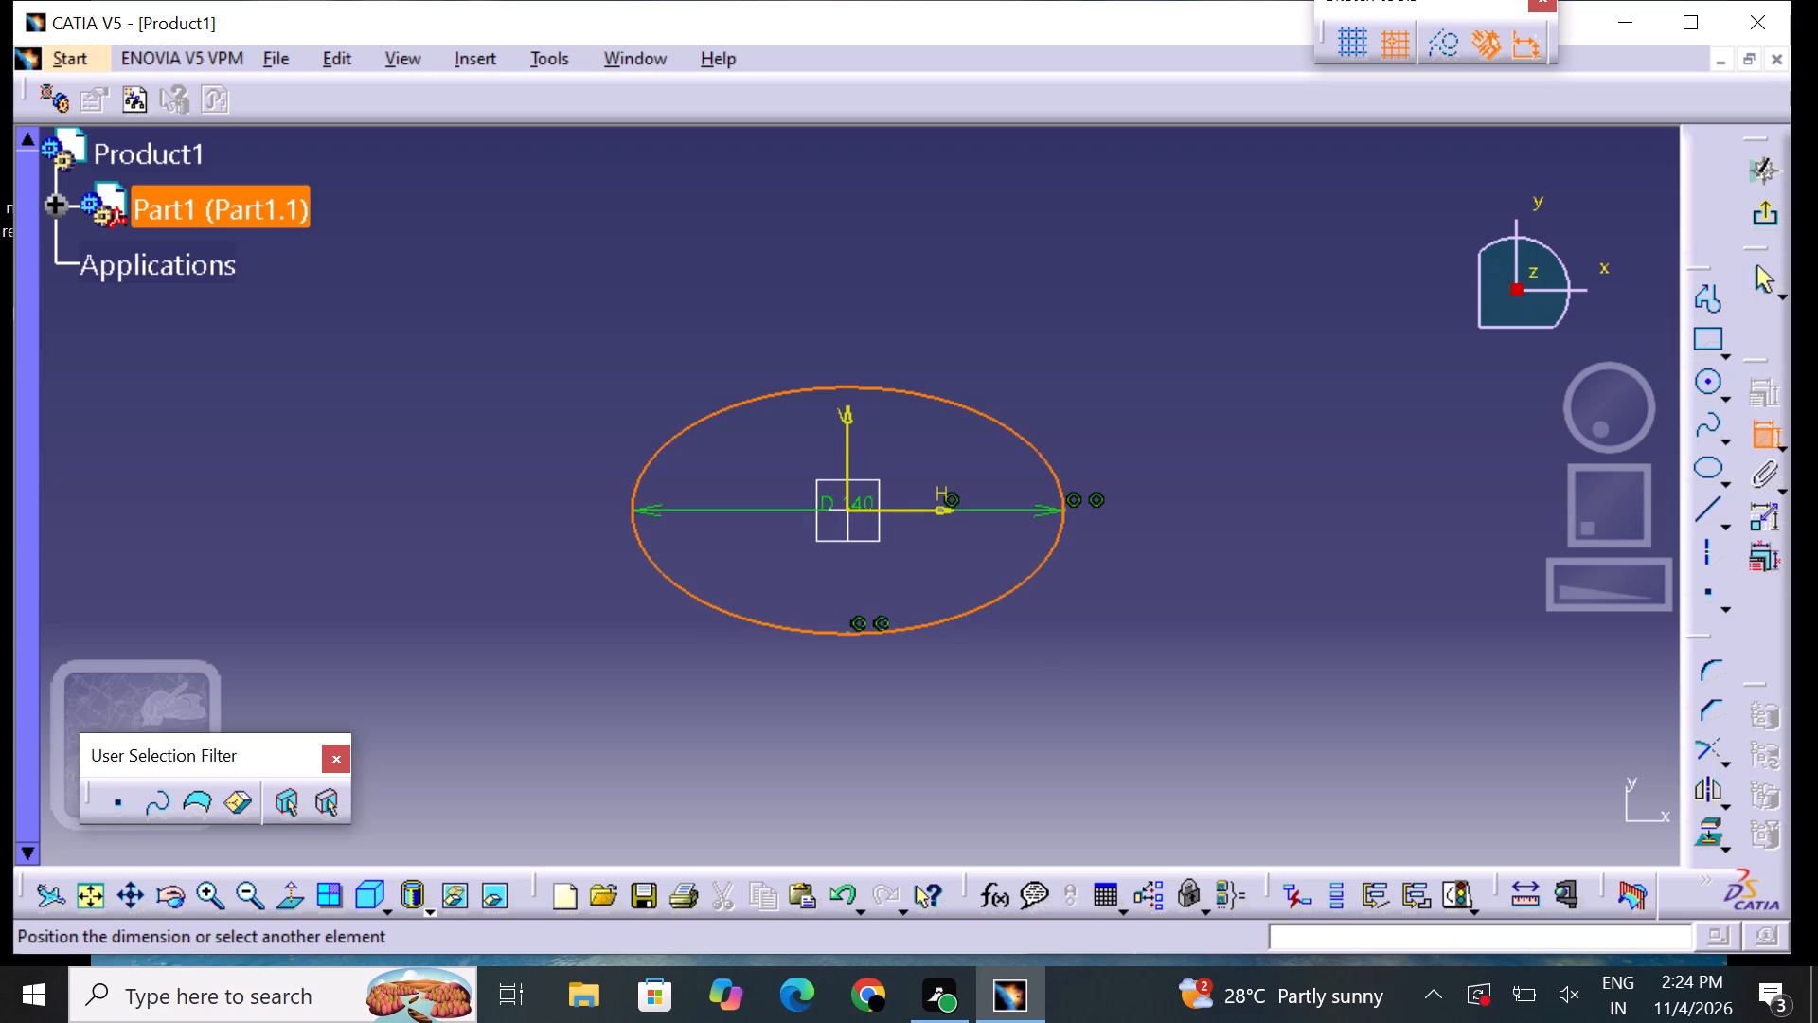
{"action": "left_click", "coordinate": [856, 332]}
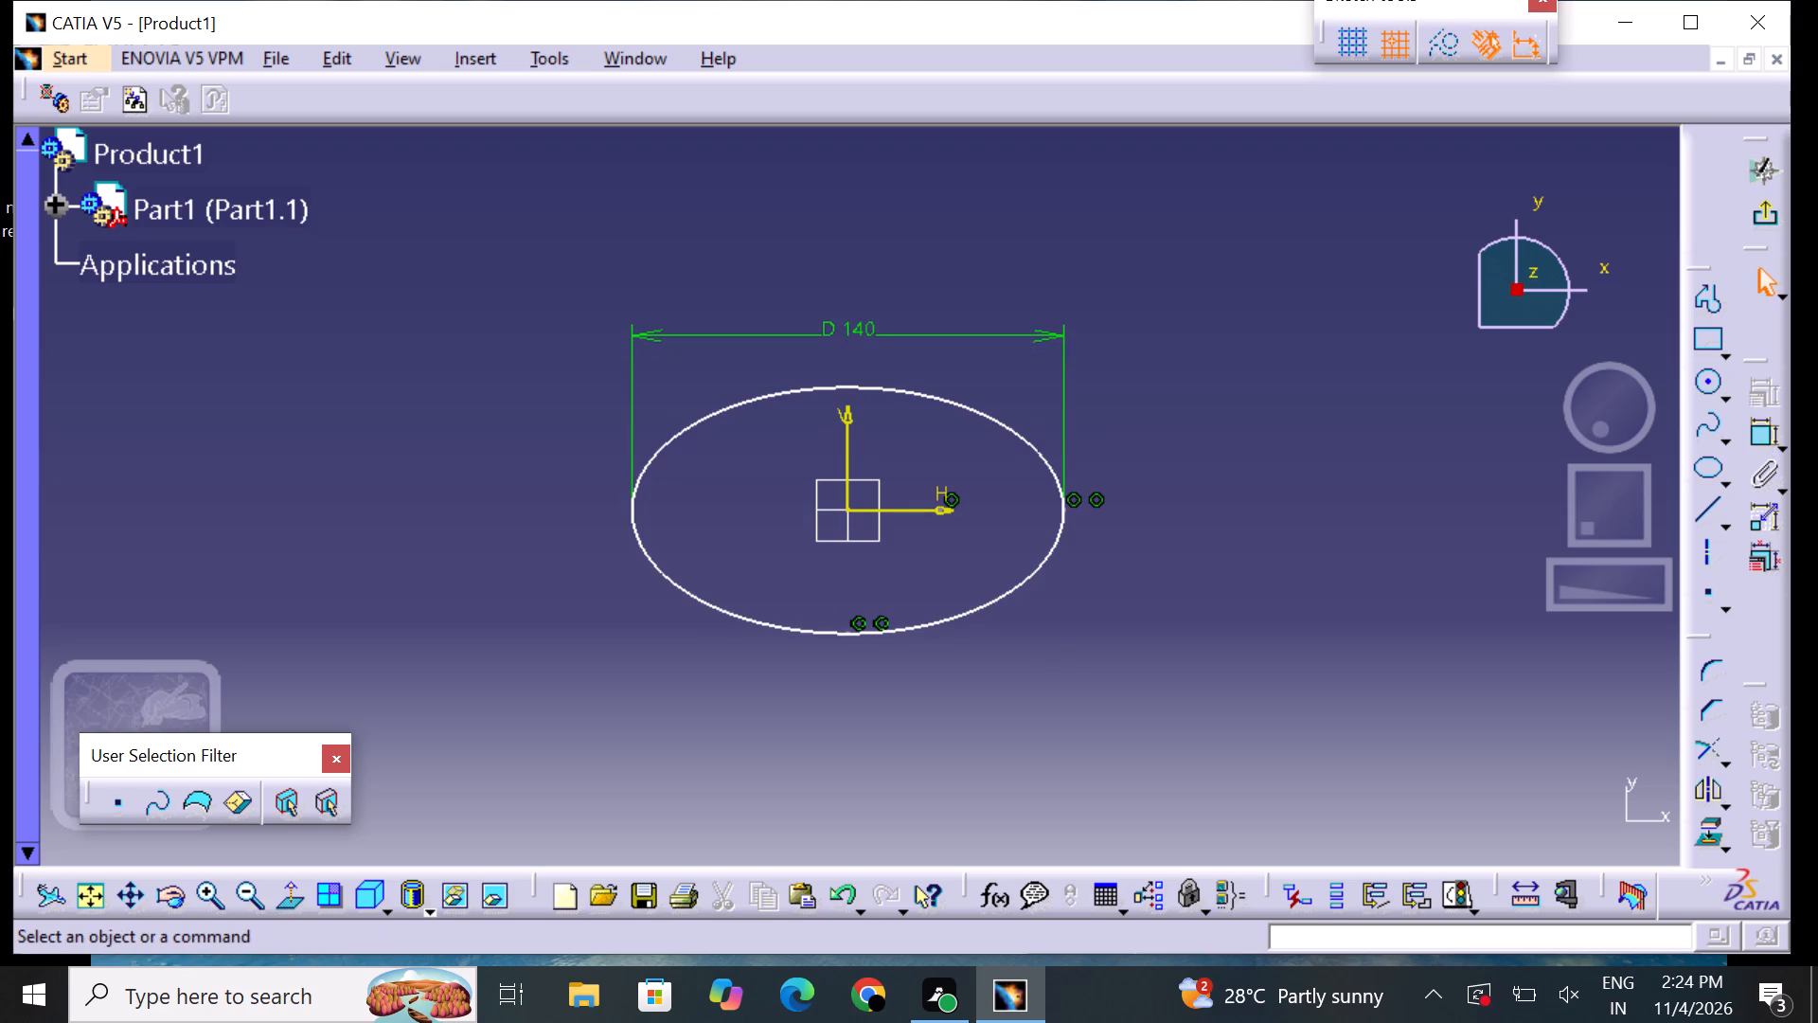
{"action": "double_click", "coordinate": [856, 332]}
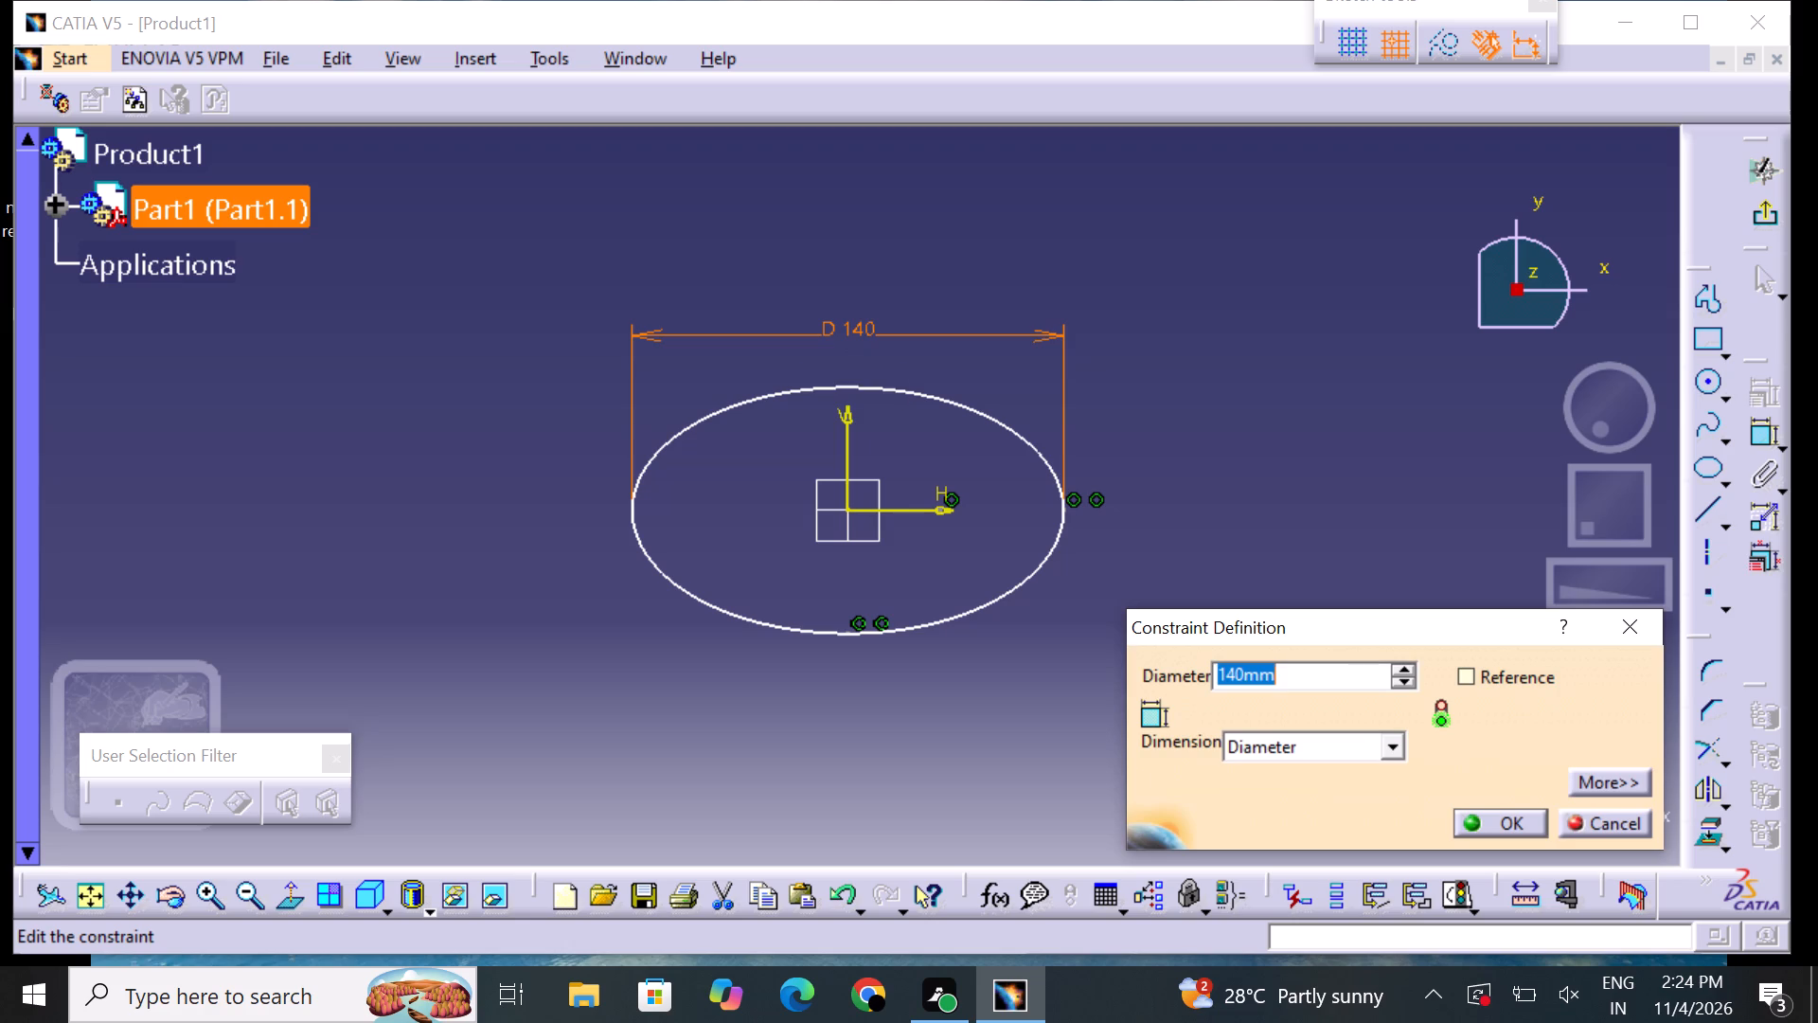
{"action": "key", "text": "BackSpace"}
{"action": "type", "text": "300"}
{"action": "key", "text": "Return"}
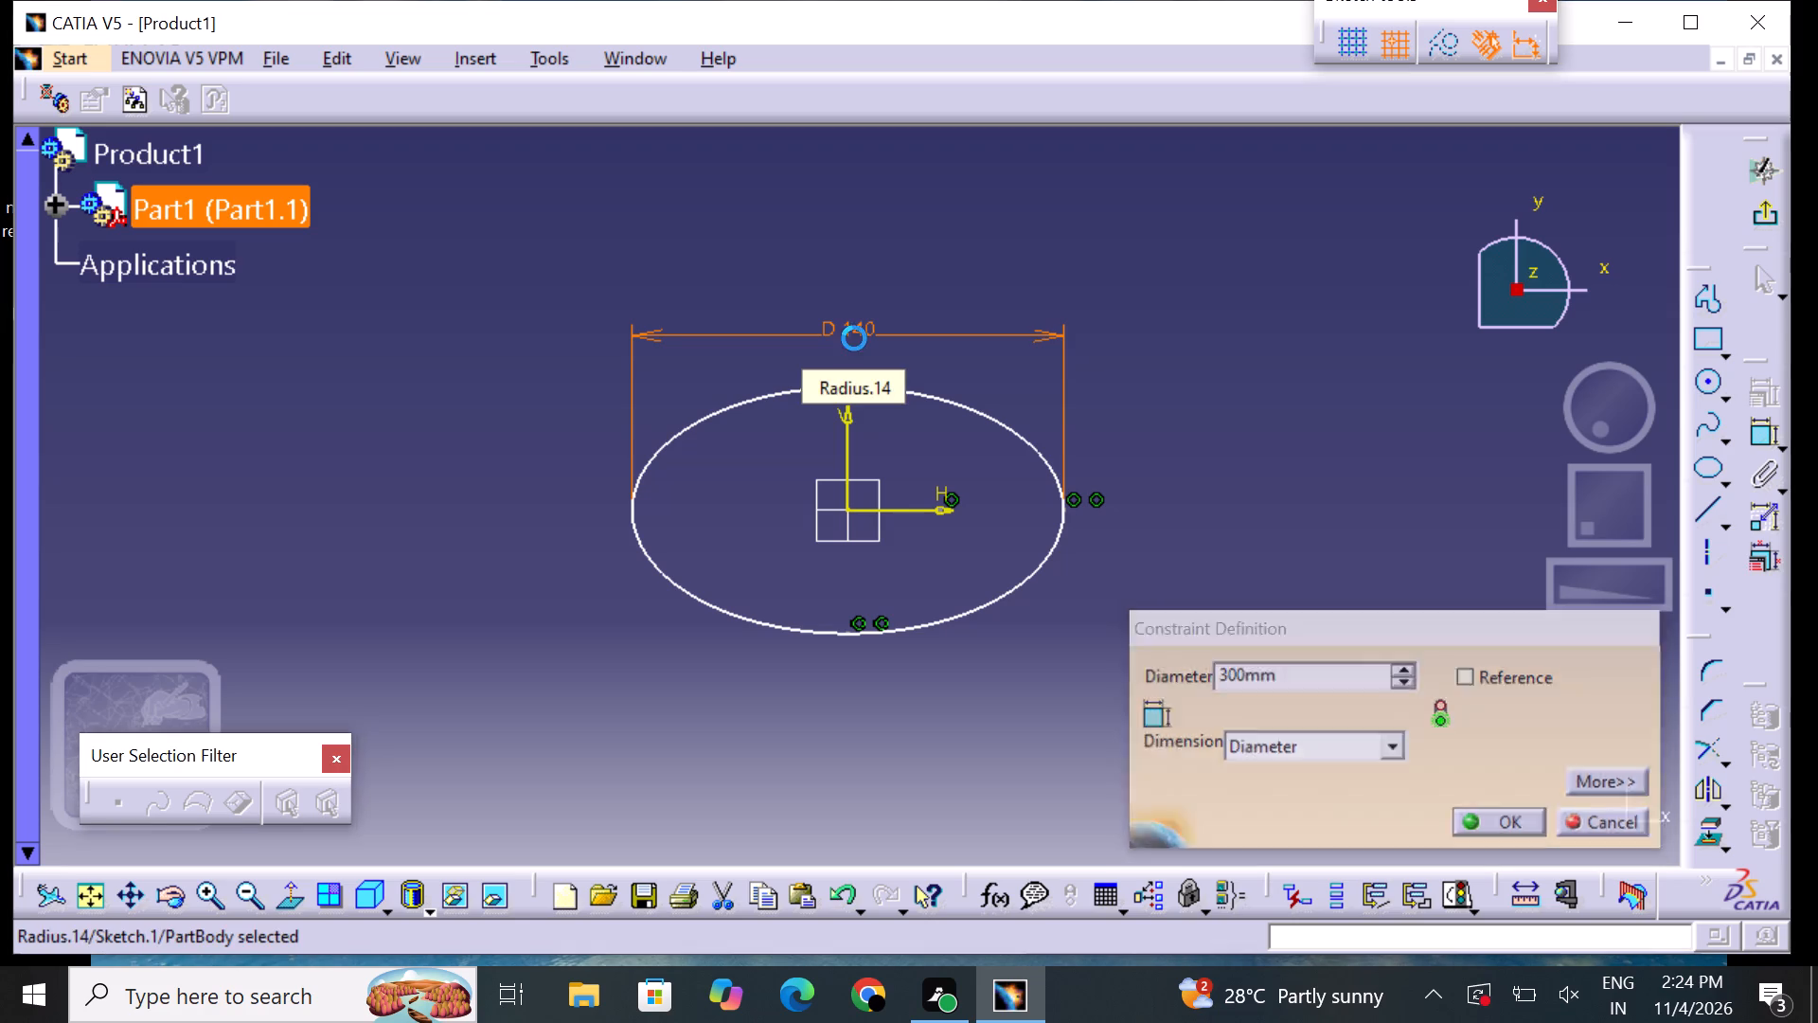
{"action": "left_click", "coordinate": [1071, 739]}
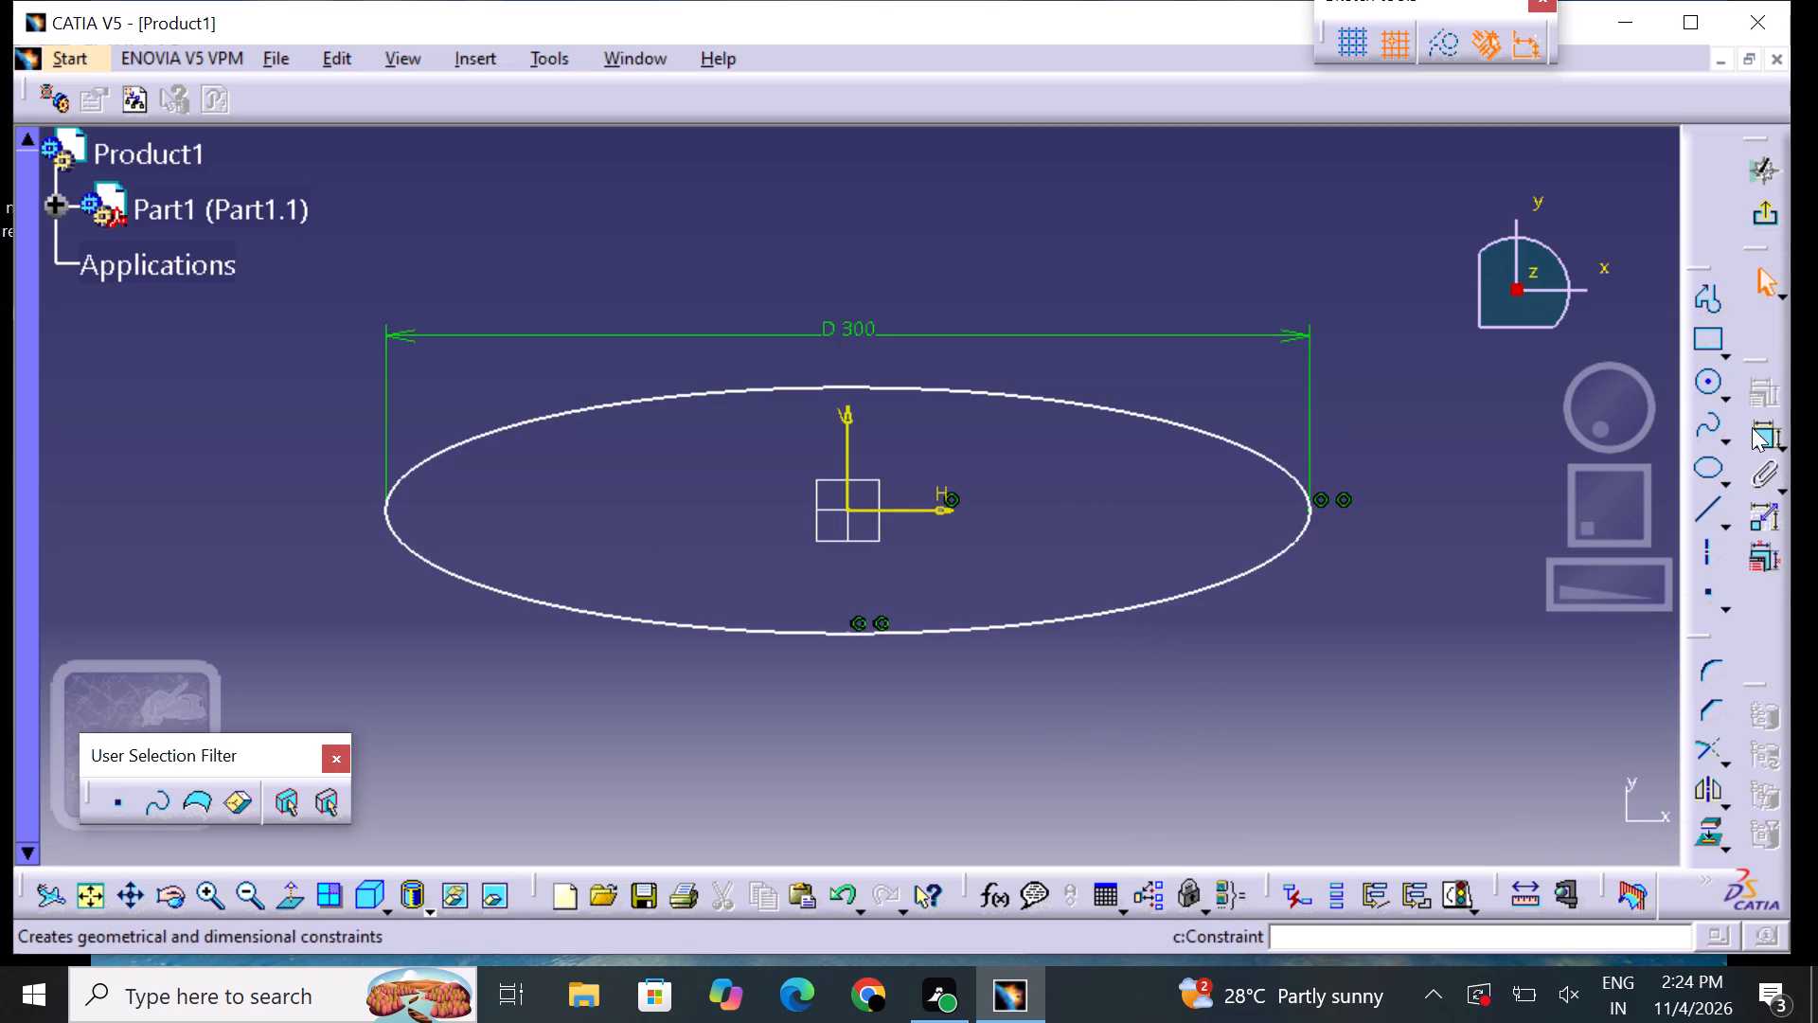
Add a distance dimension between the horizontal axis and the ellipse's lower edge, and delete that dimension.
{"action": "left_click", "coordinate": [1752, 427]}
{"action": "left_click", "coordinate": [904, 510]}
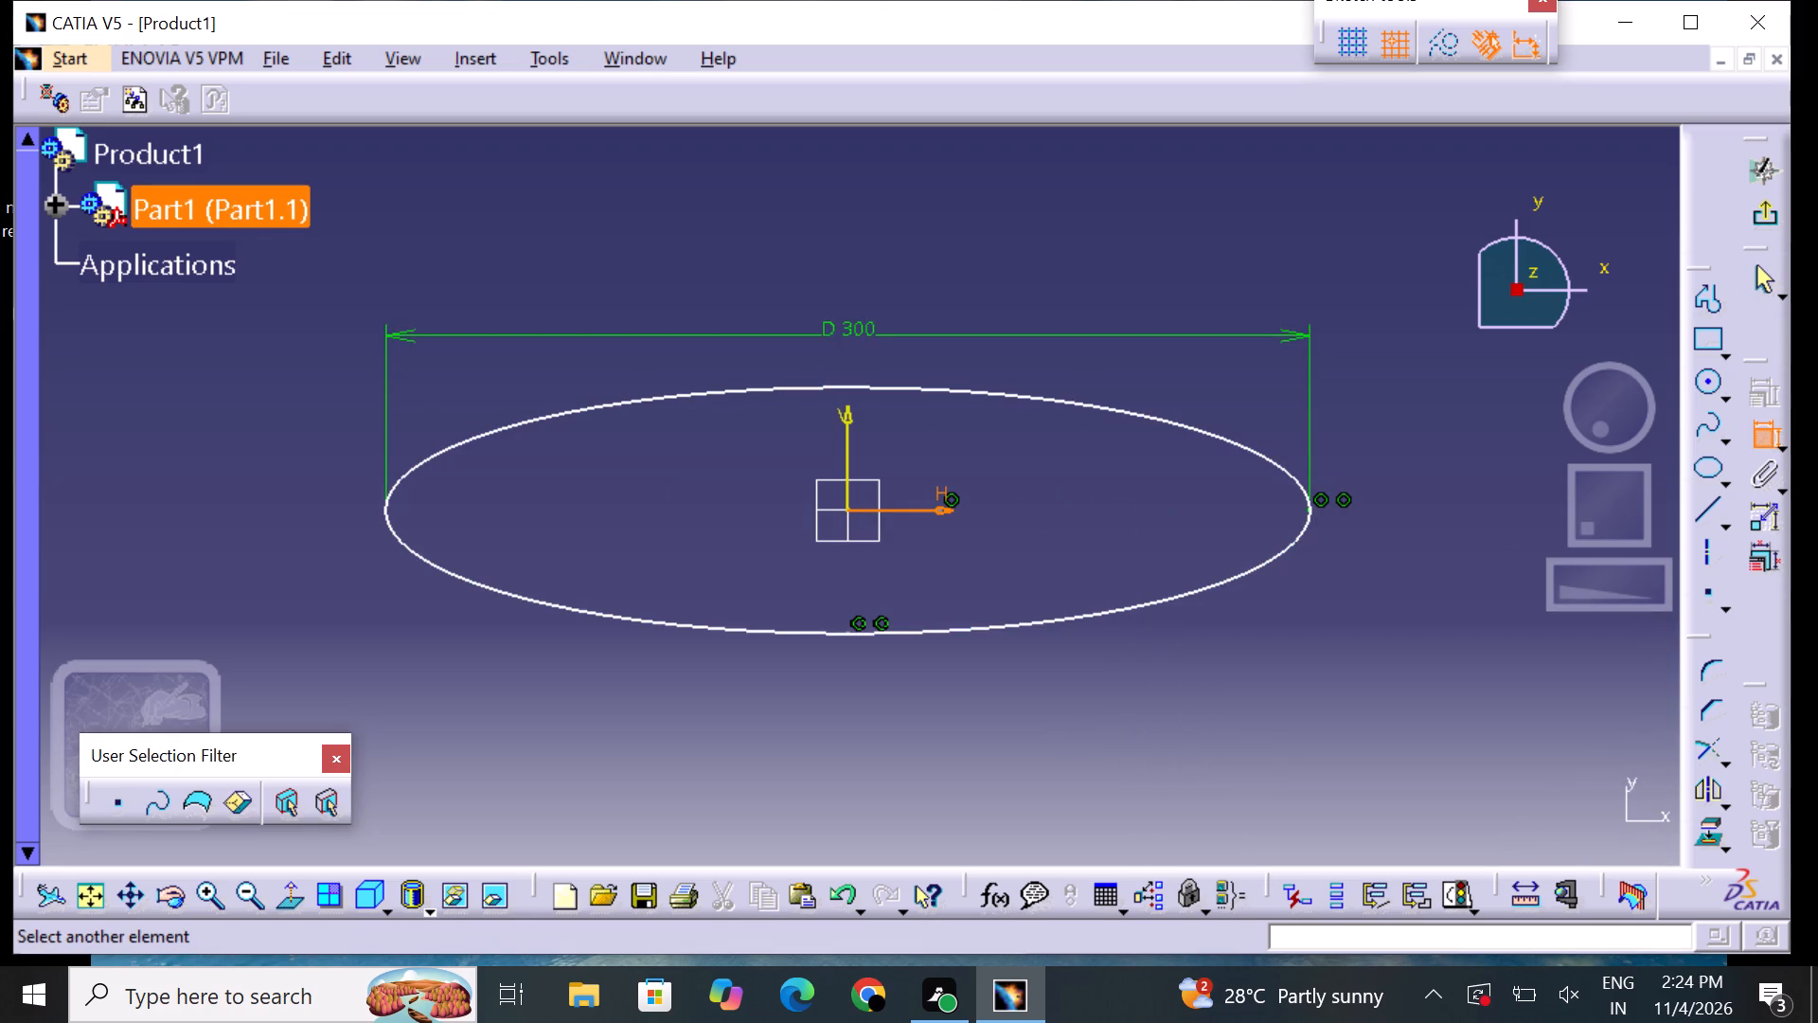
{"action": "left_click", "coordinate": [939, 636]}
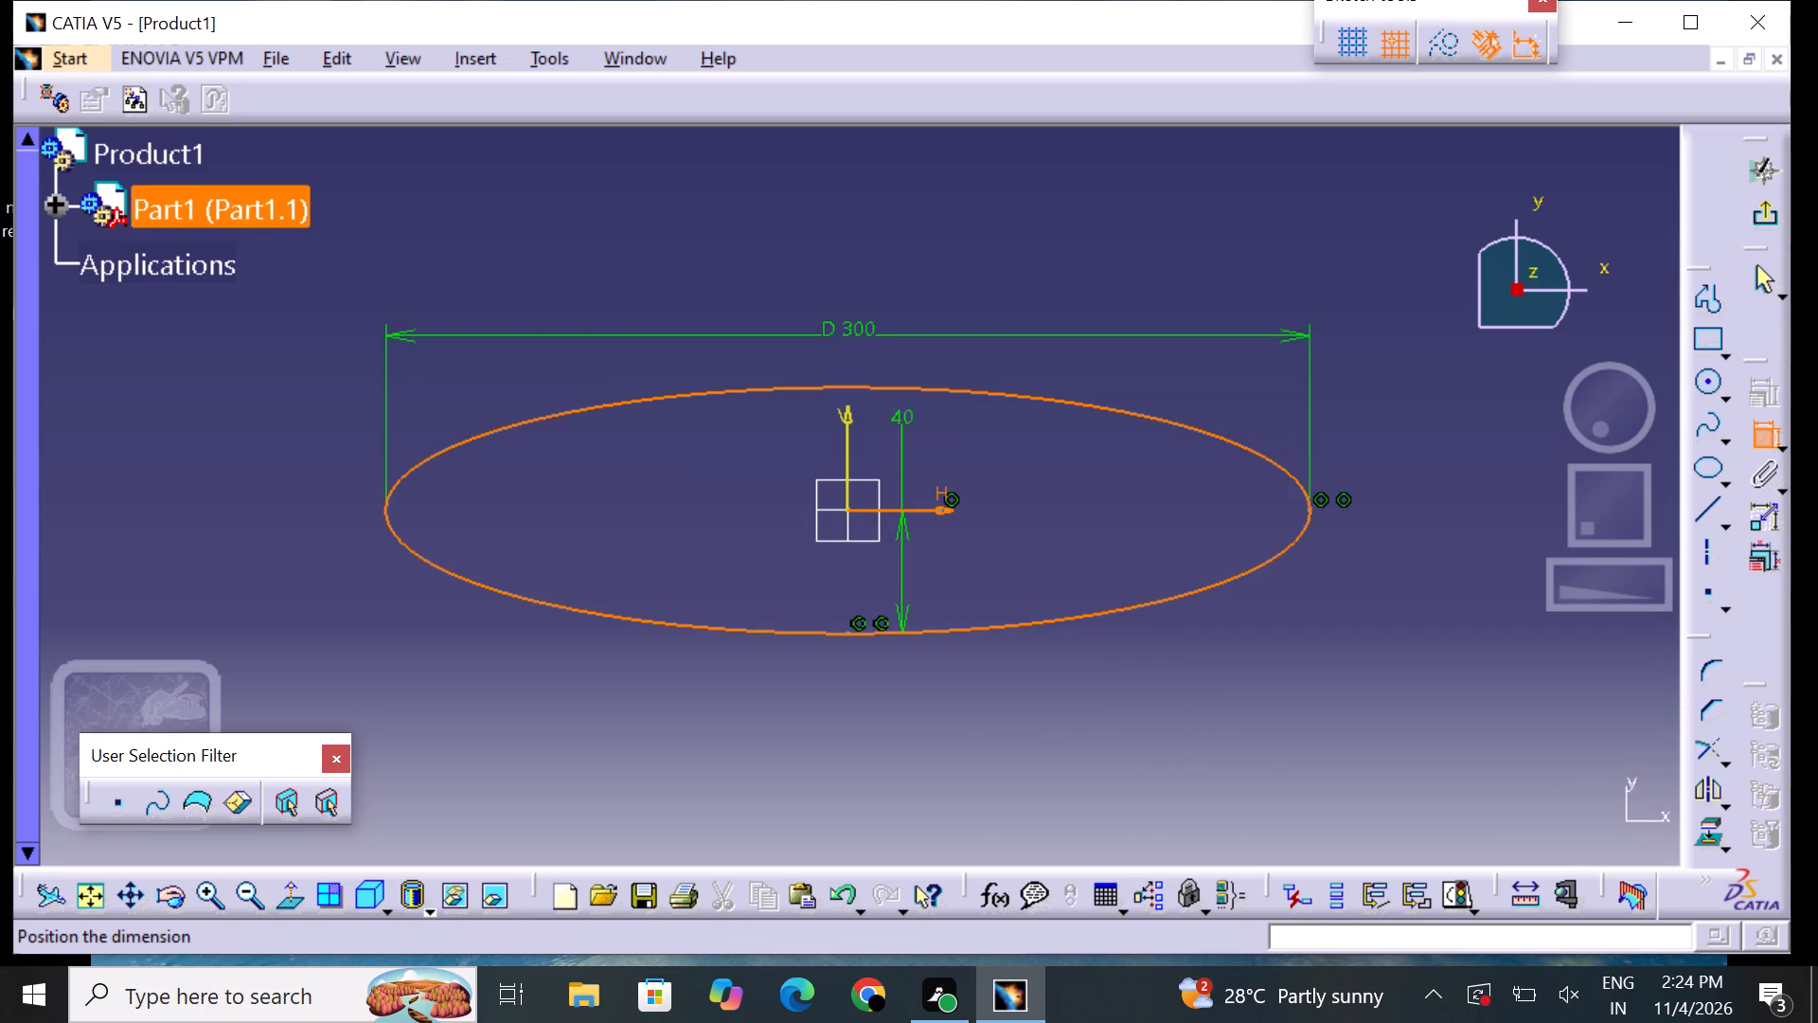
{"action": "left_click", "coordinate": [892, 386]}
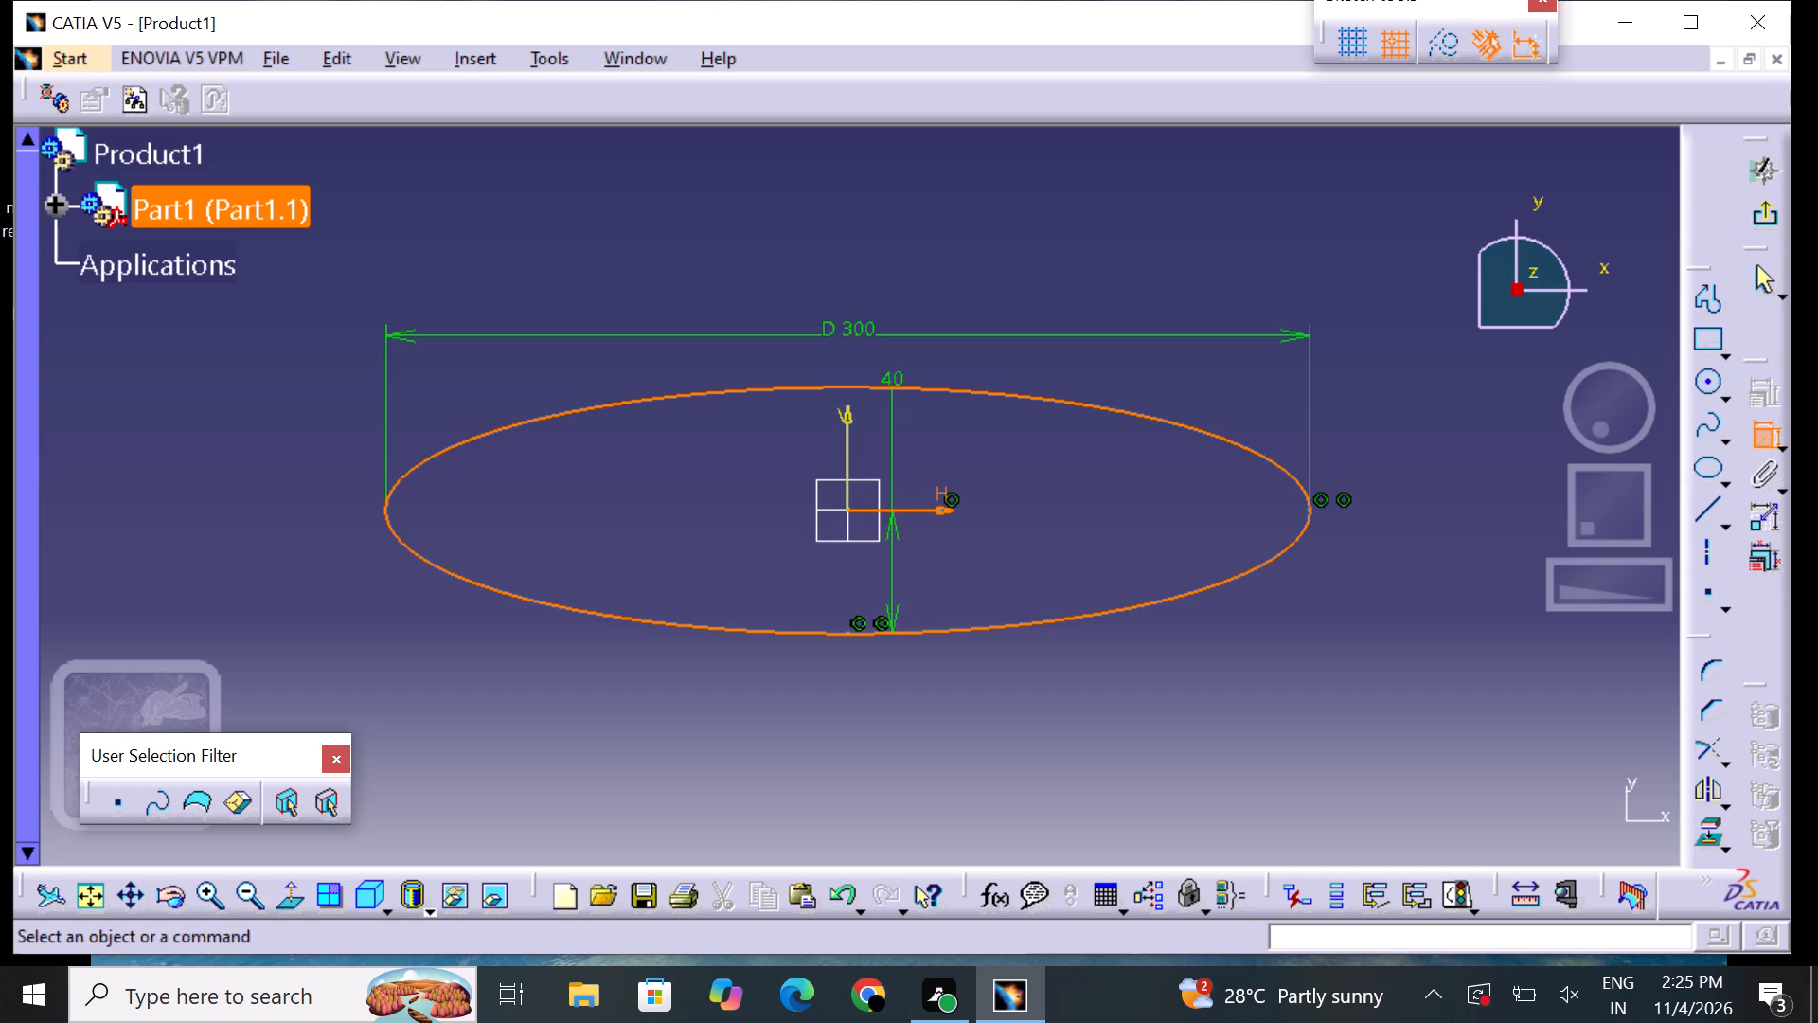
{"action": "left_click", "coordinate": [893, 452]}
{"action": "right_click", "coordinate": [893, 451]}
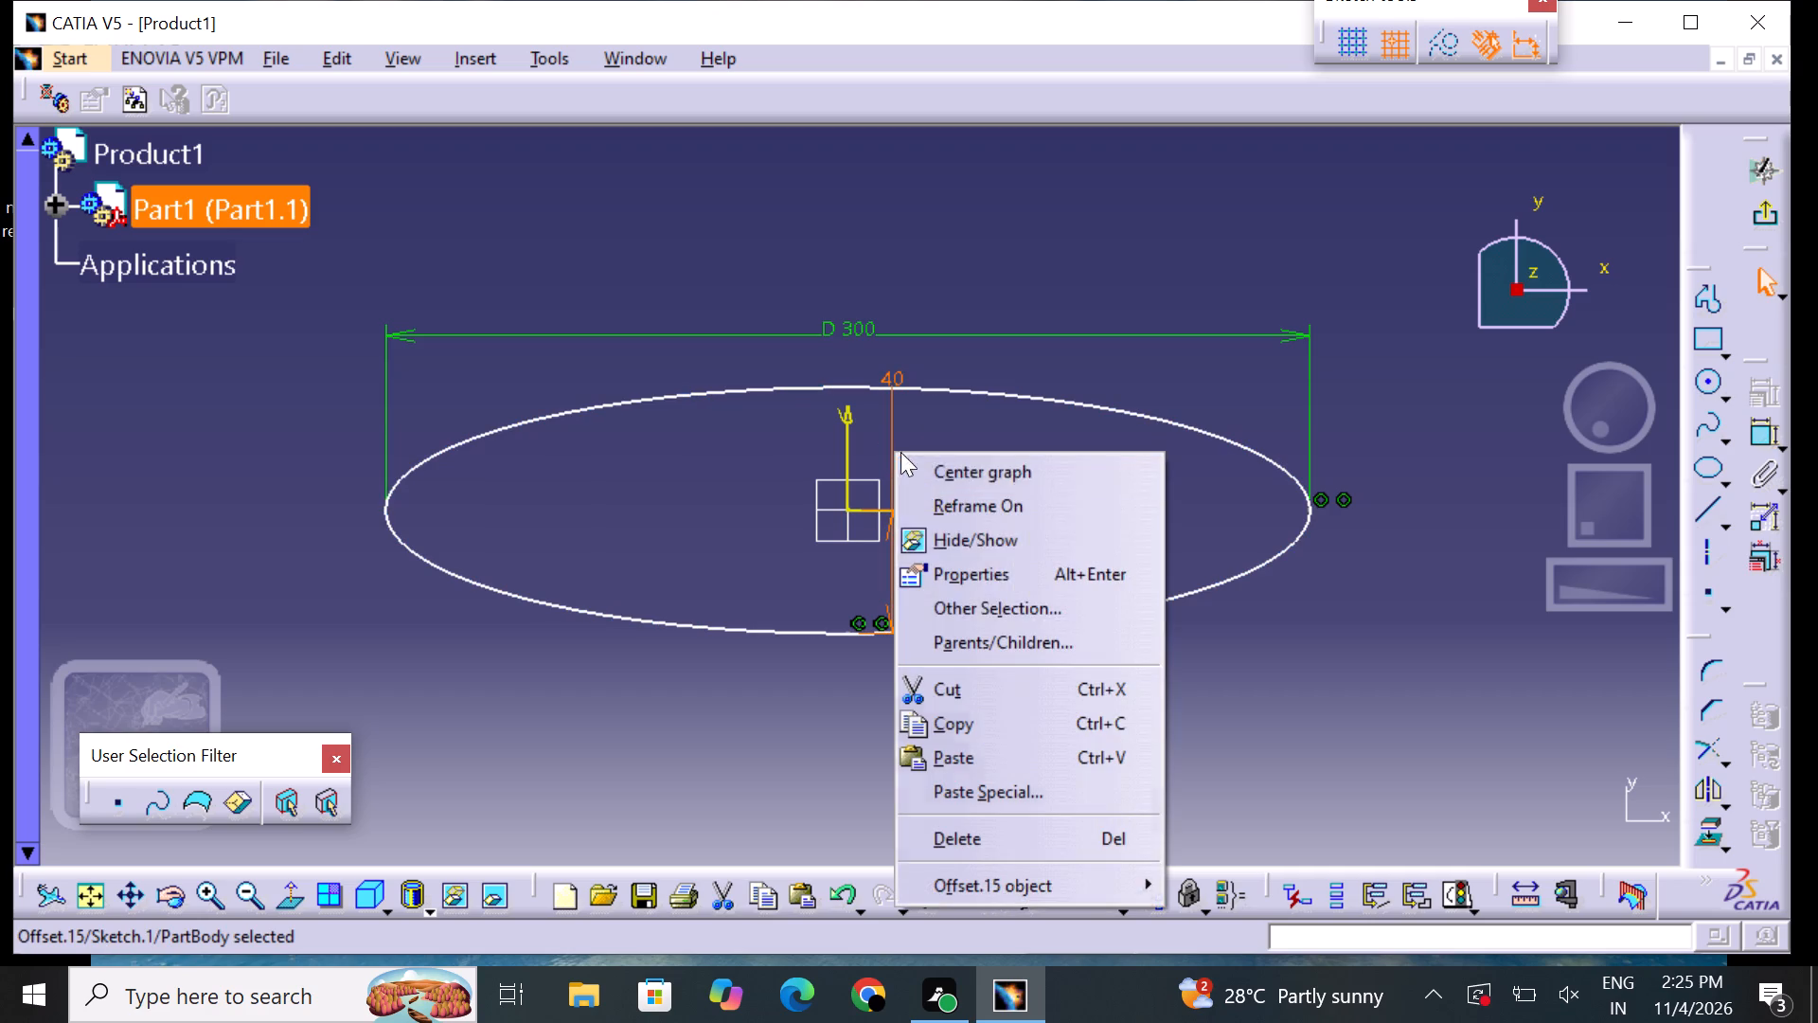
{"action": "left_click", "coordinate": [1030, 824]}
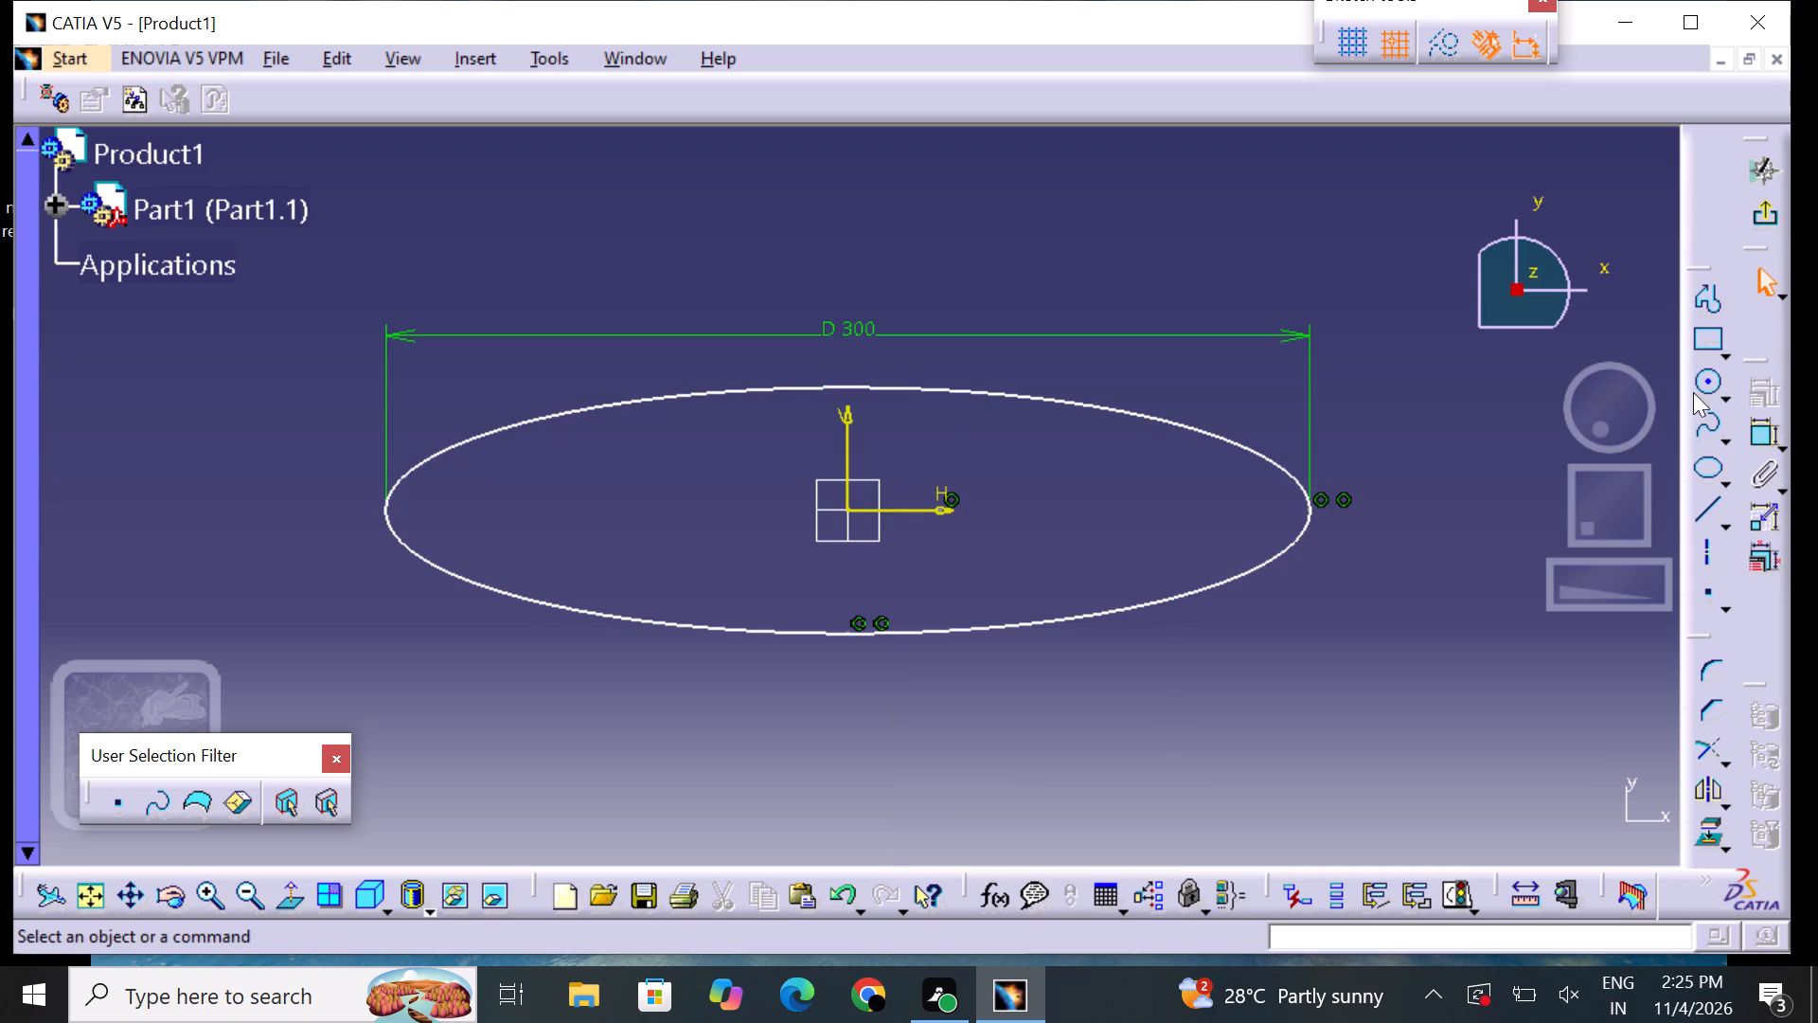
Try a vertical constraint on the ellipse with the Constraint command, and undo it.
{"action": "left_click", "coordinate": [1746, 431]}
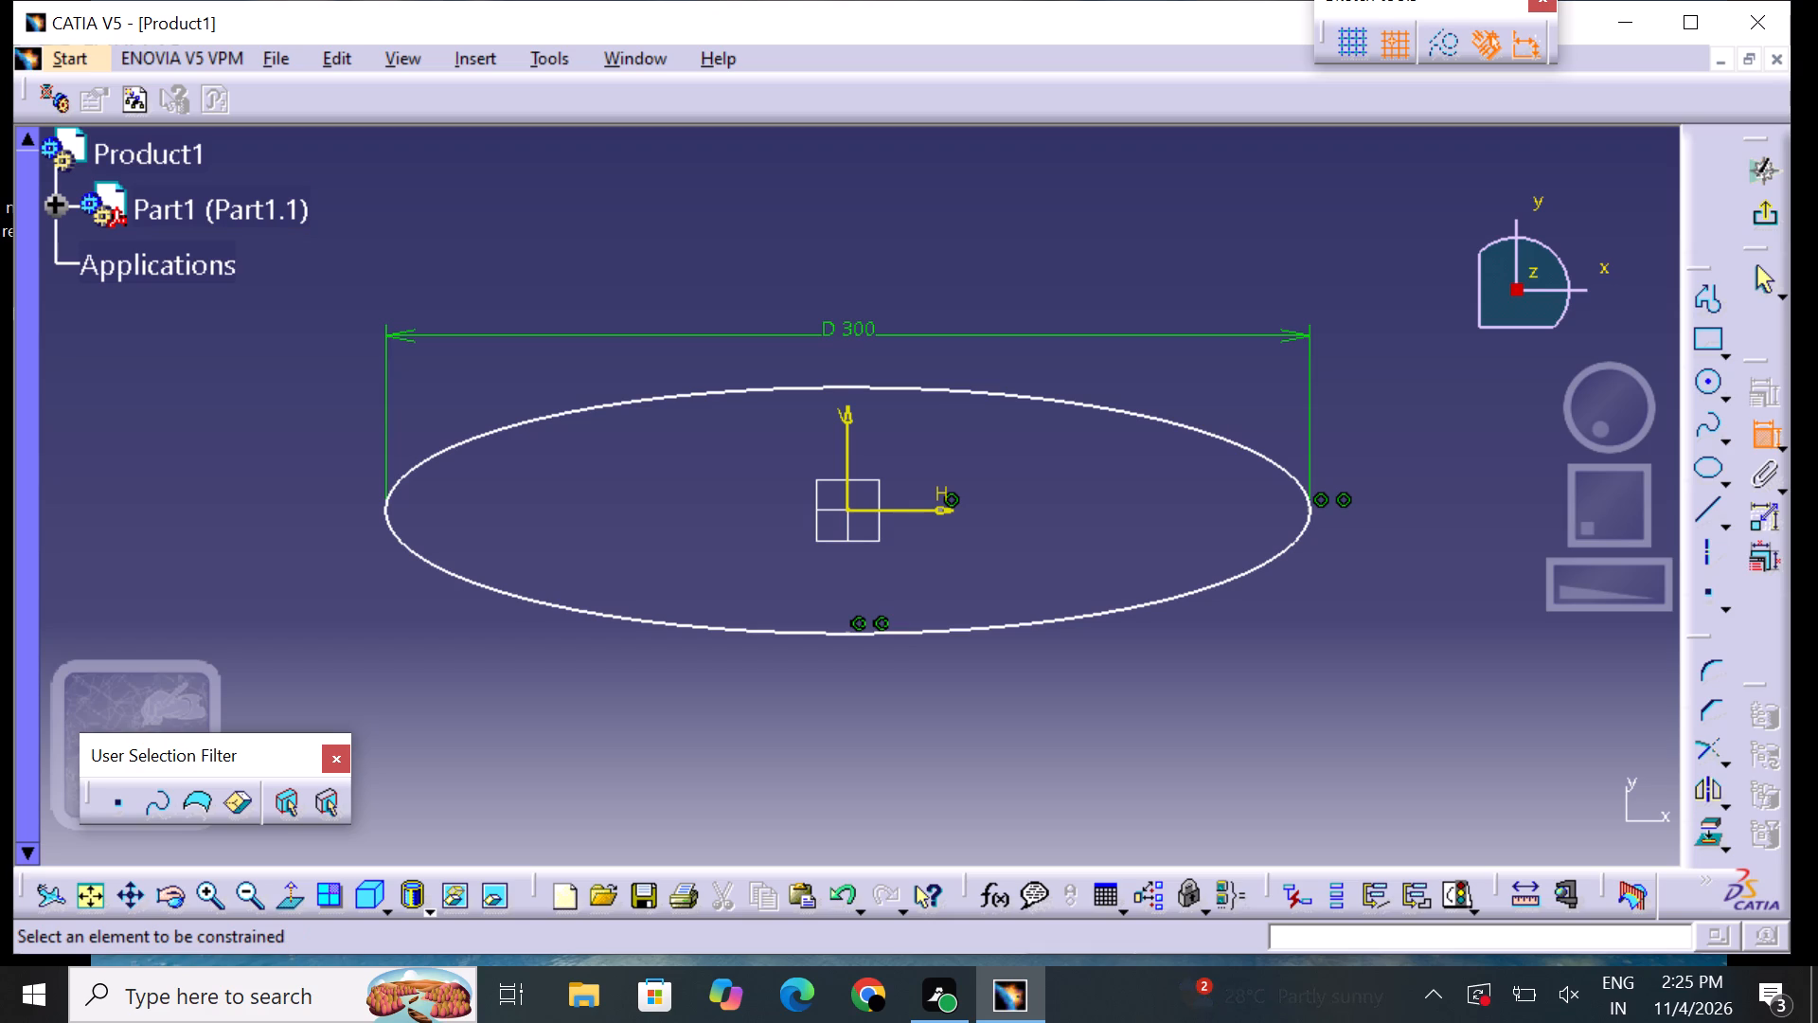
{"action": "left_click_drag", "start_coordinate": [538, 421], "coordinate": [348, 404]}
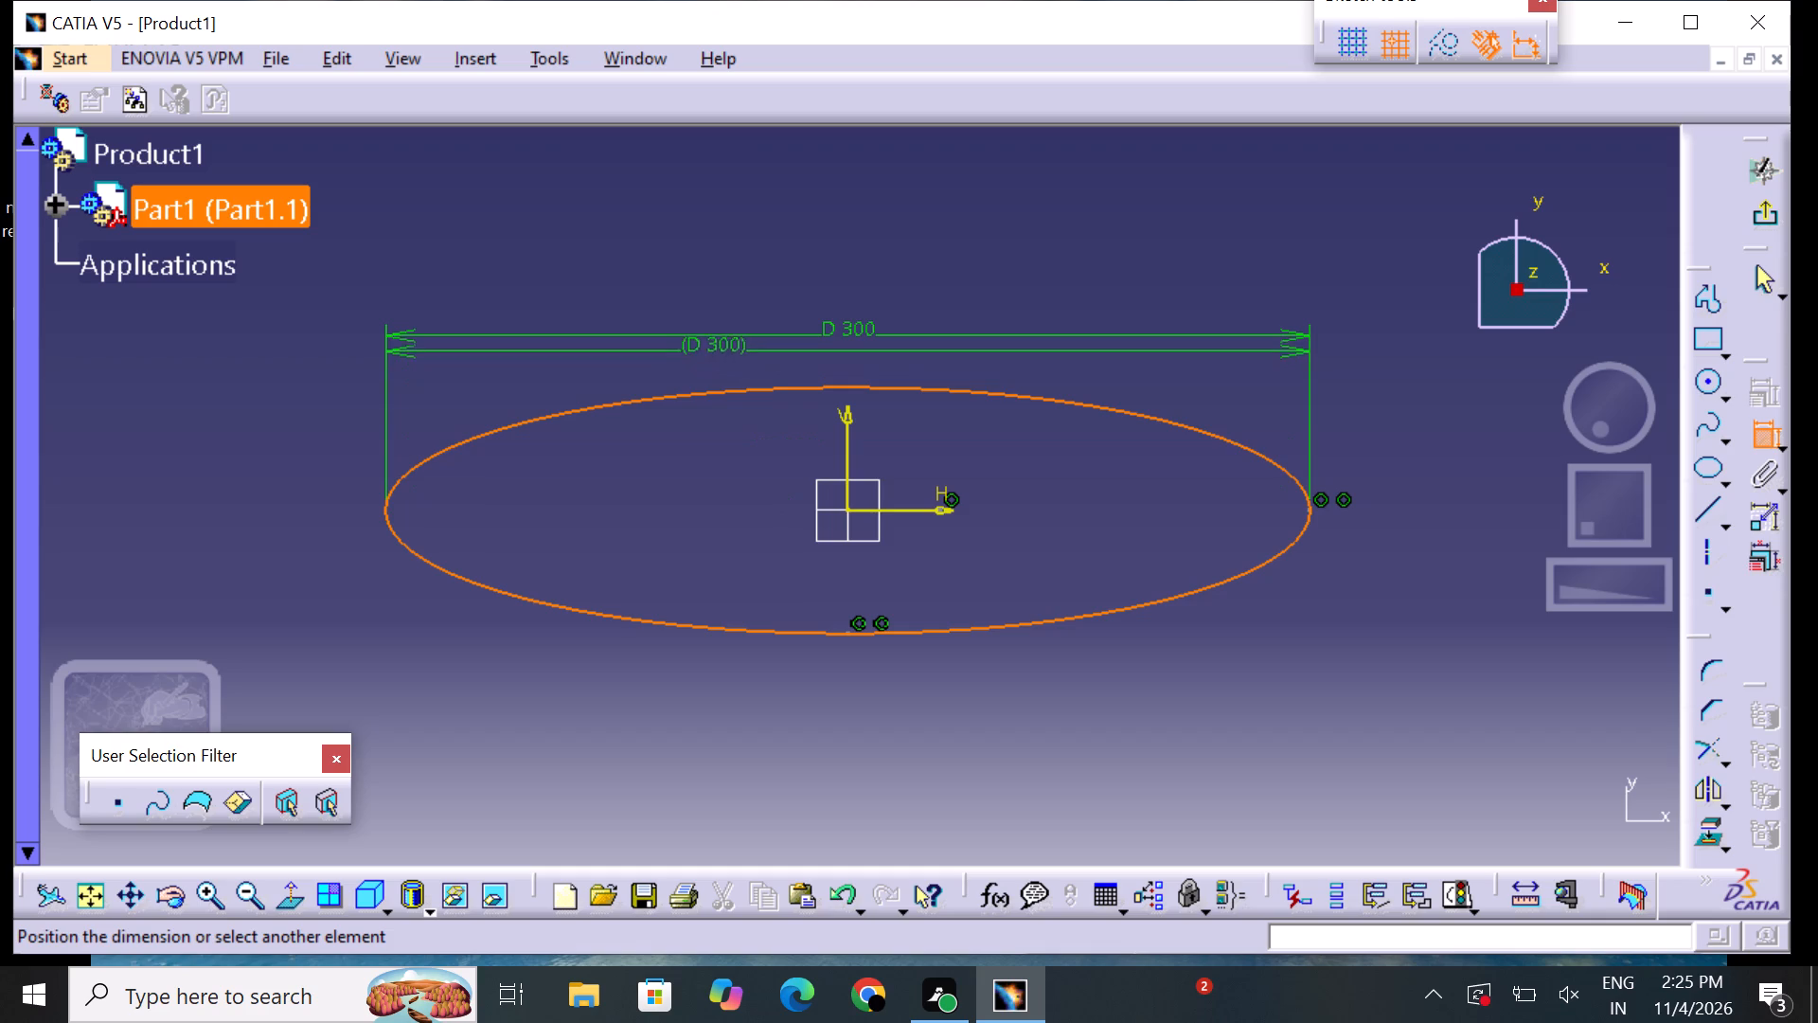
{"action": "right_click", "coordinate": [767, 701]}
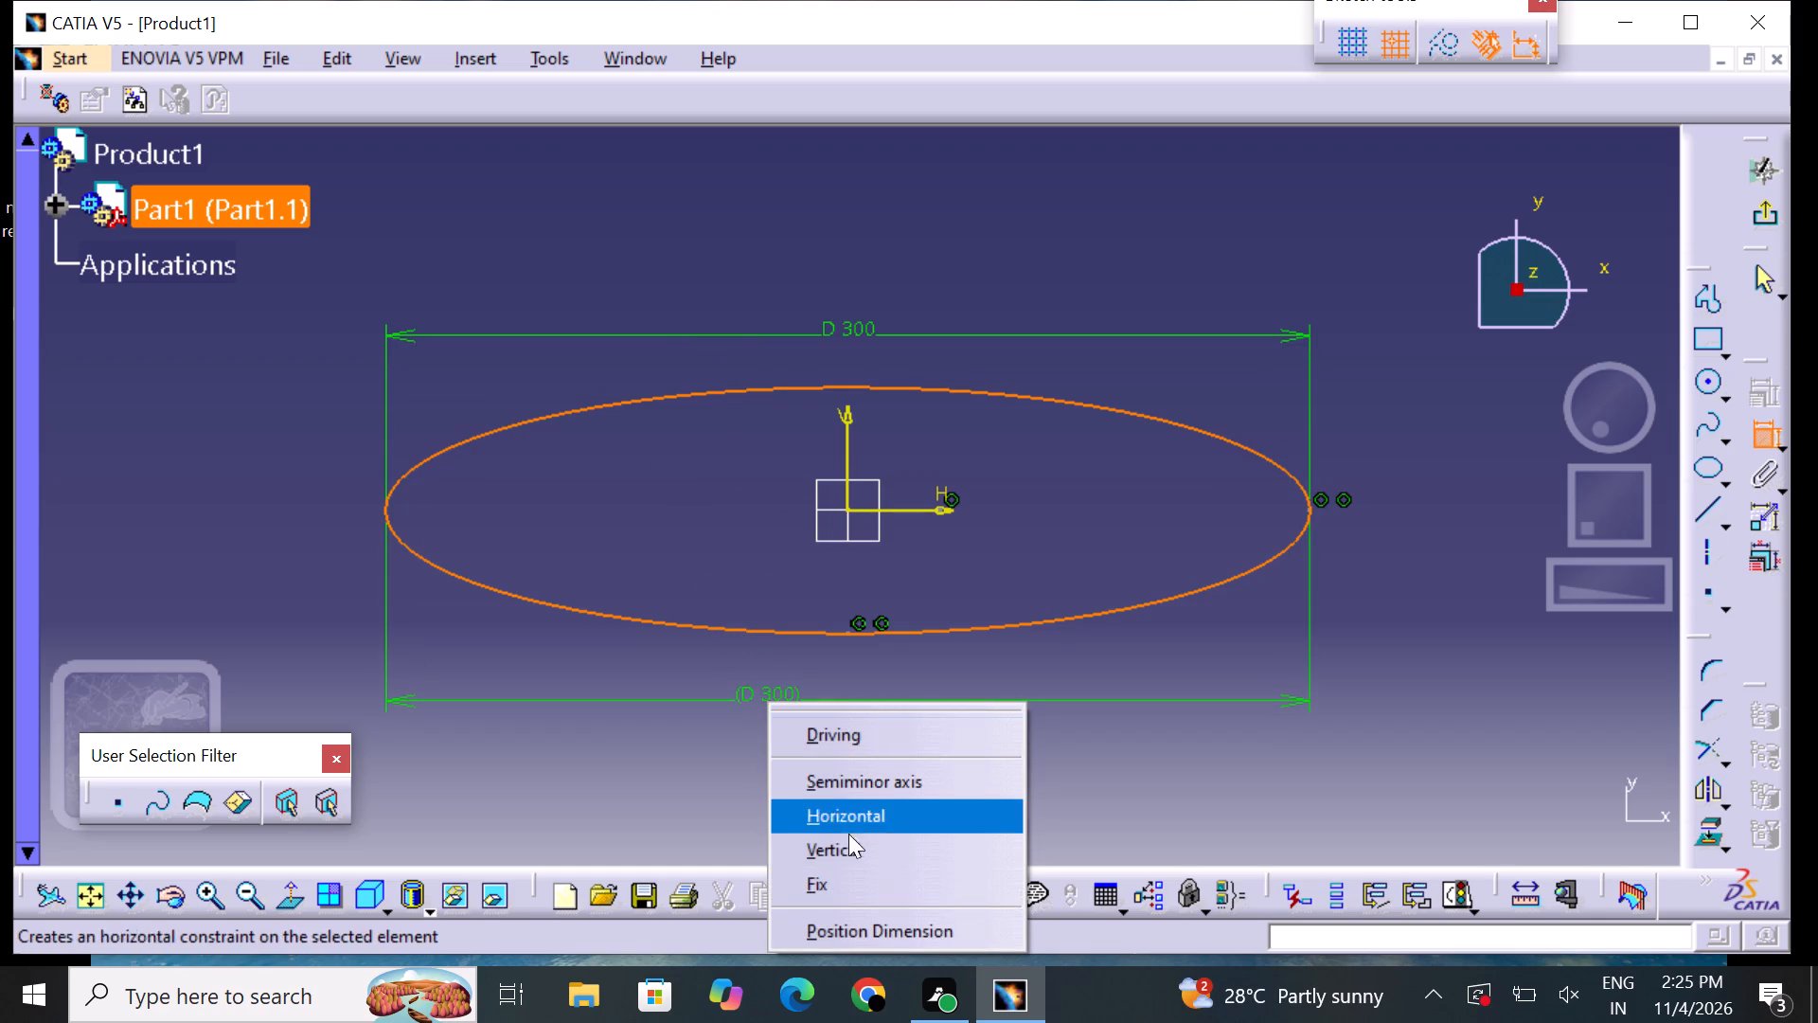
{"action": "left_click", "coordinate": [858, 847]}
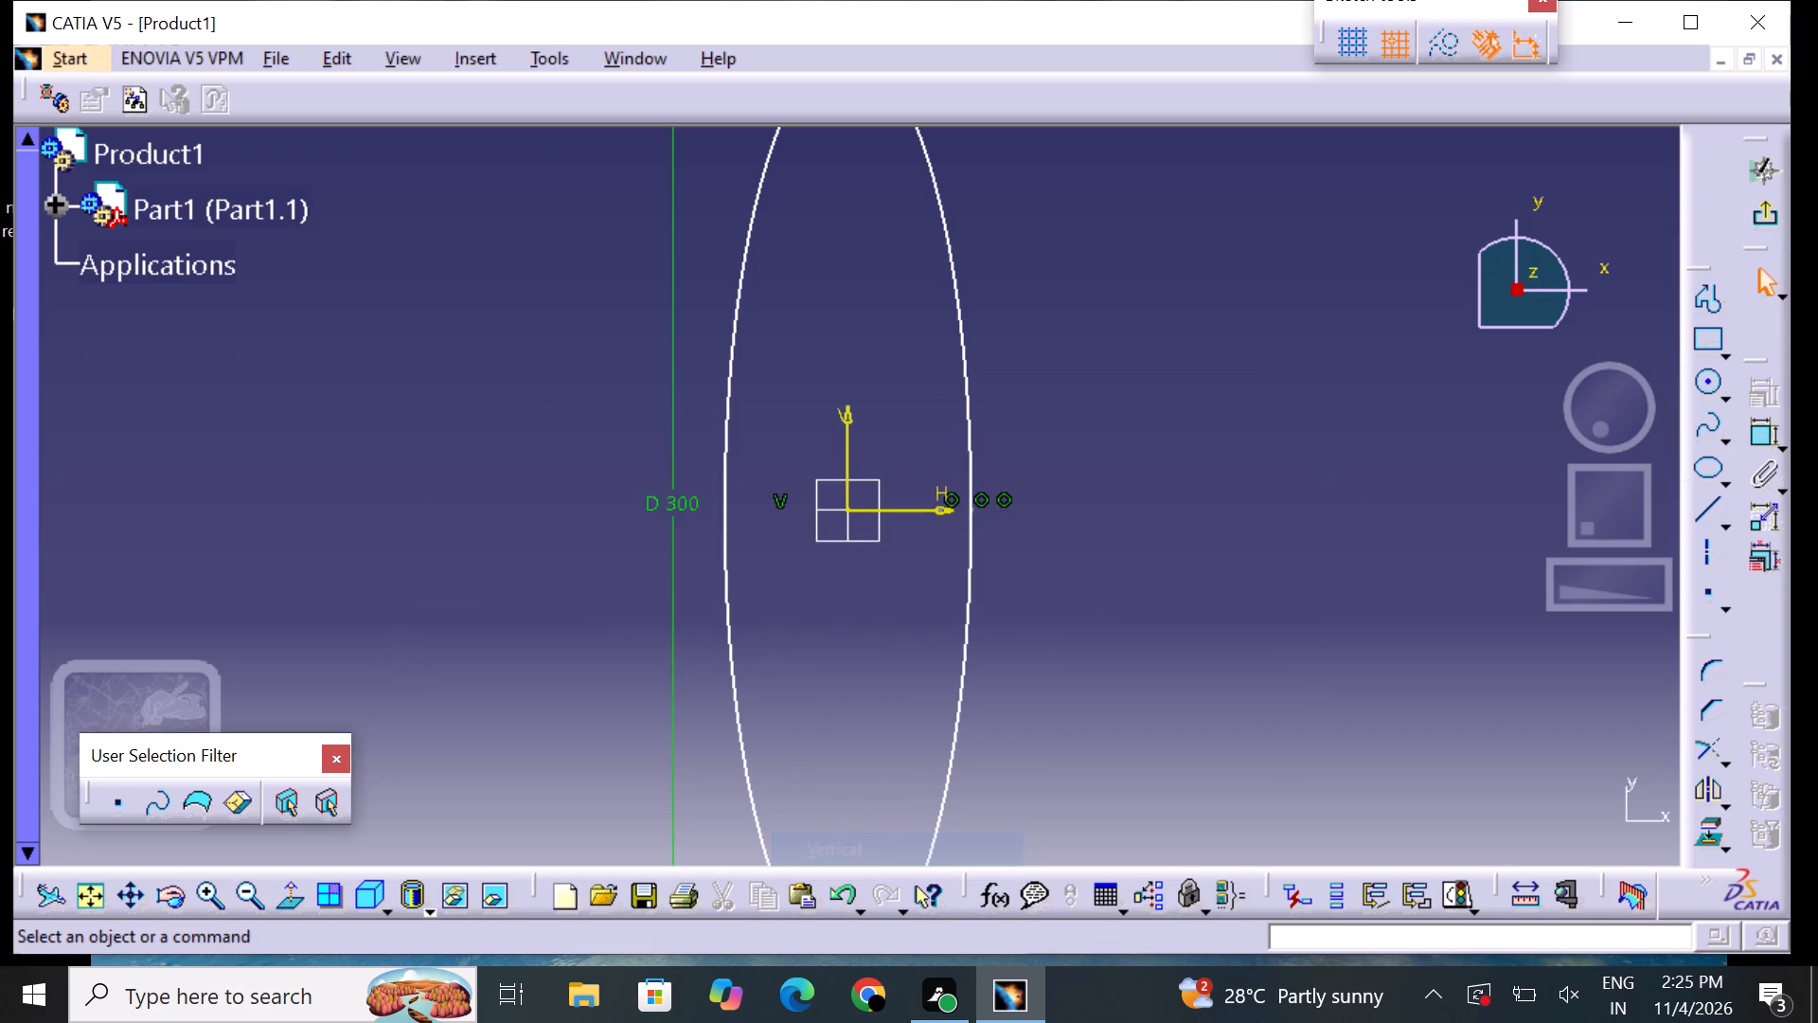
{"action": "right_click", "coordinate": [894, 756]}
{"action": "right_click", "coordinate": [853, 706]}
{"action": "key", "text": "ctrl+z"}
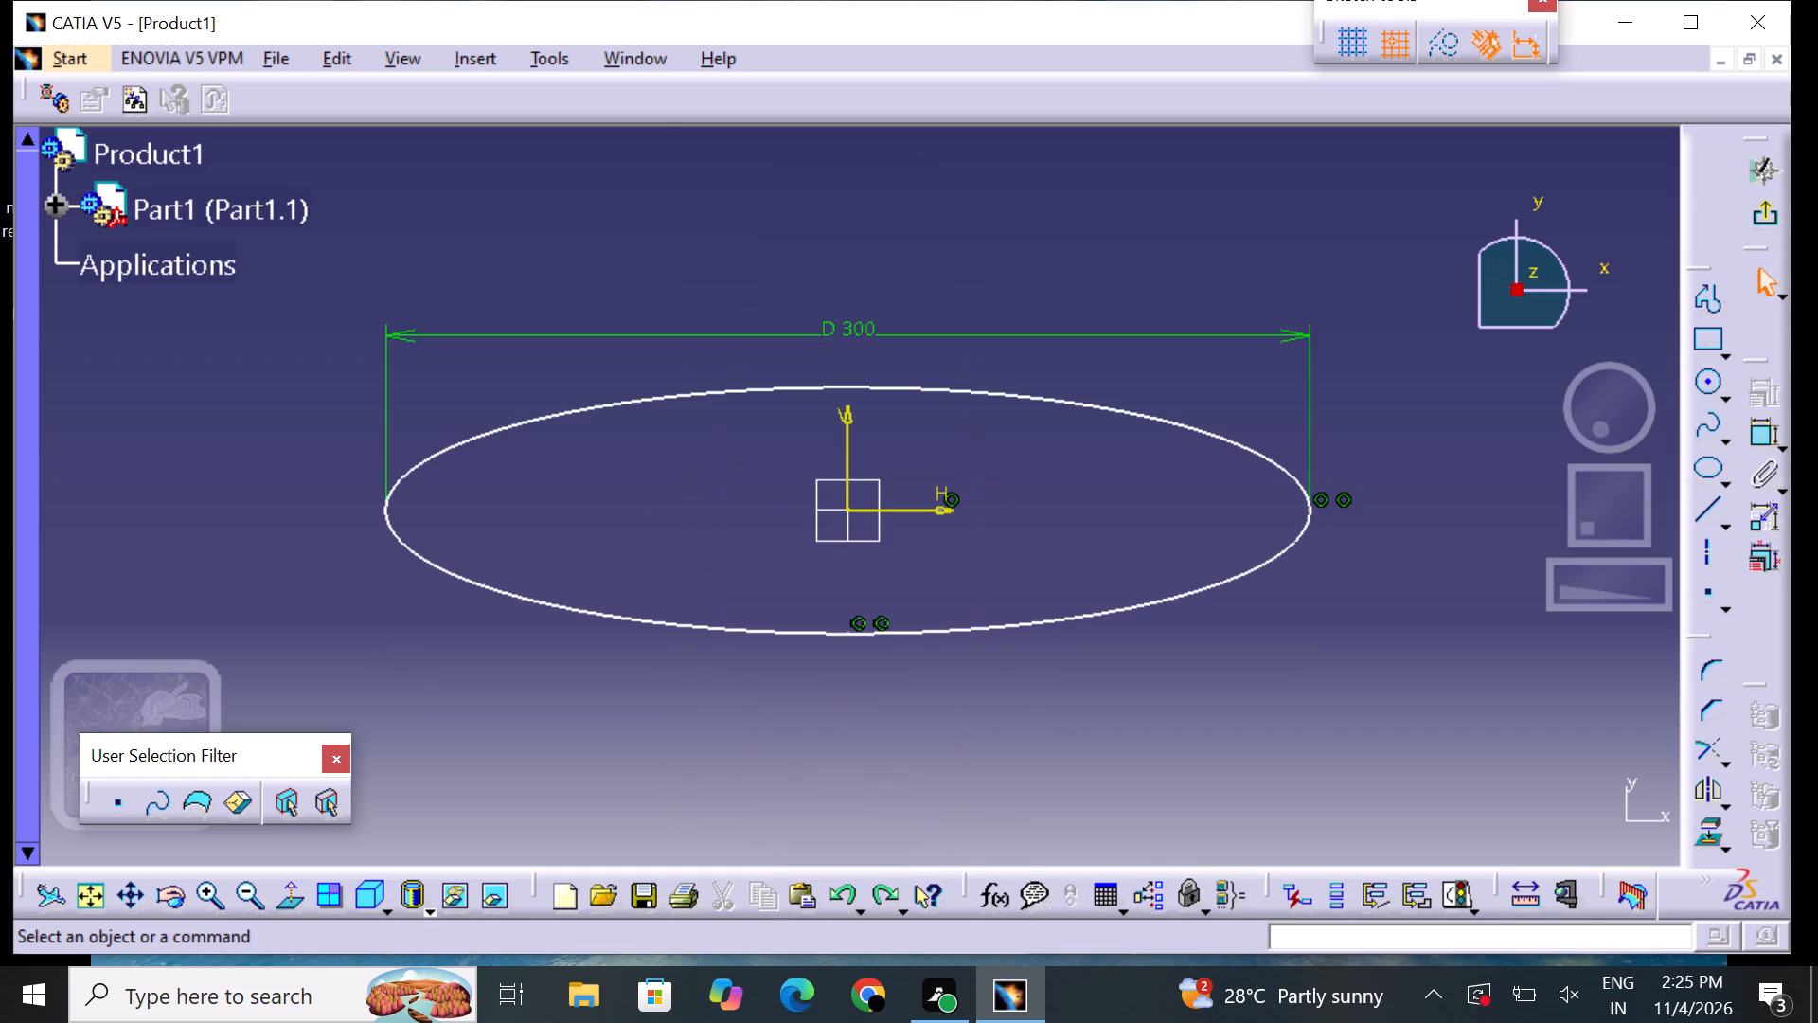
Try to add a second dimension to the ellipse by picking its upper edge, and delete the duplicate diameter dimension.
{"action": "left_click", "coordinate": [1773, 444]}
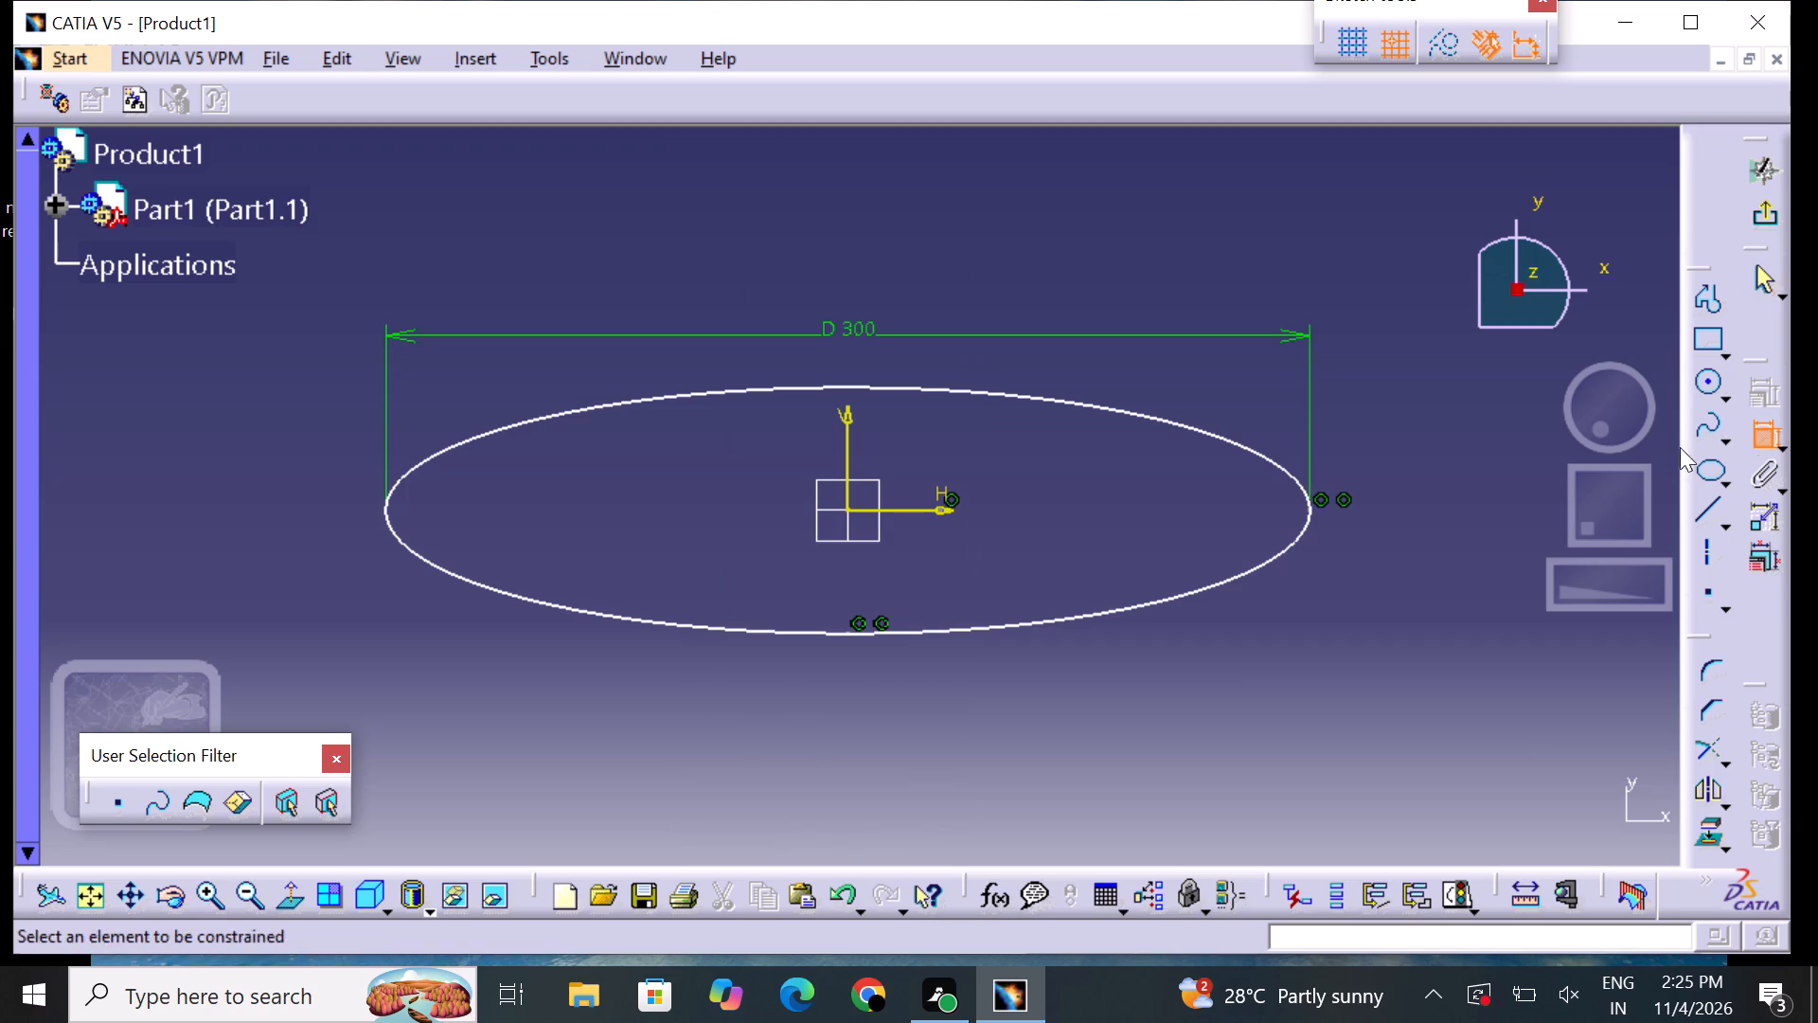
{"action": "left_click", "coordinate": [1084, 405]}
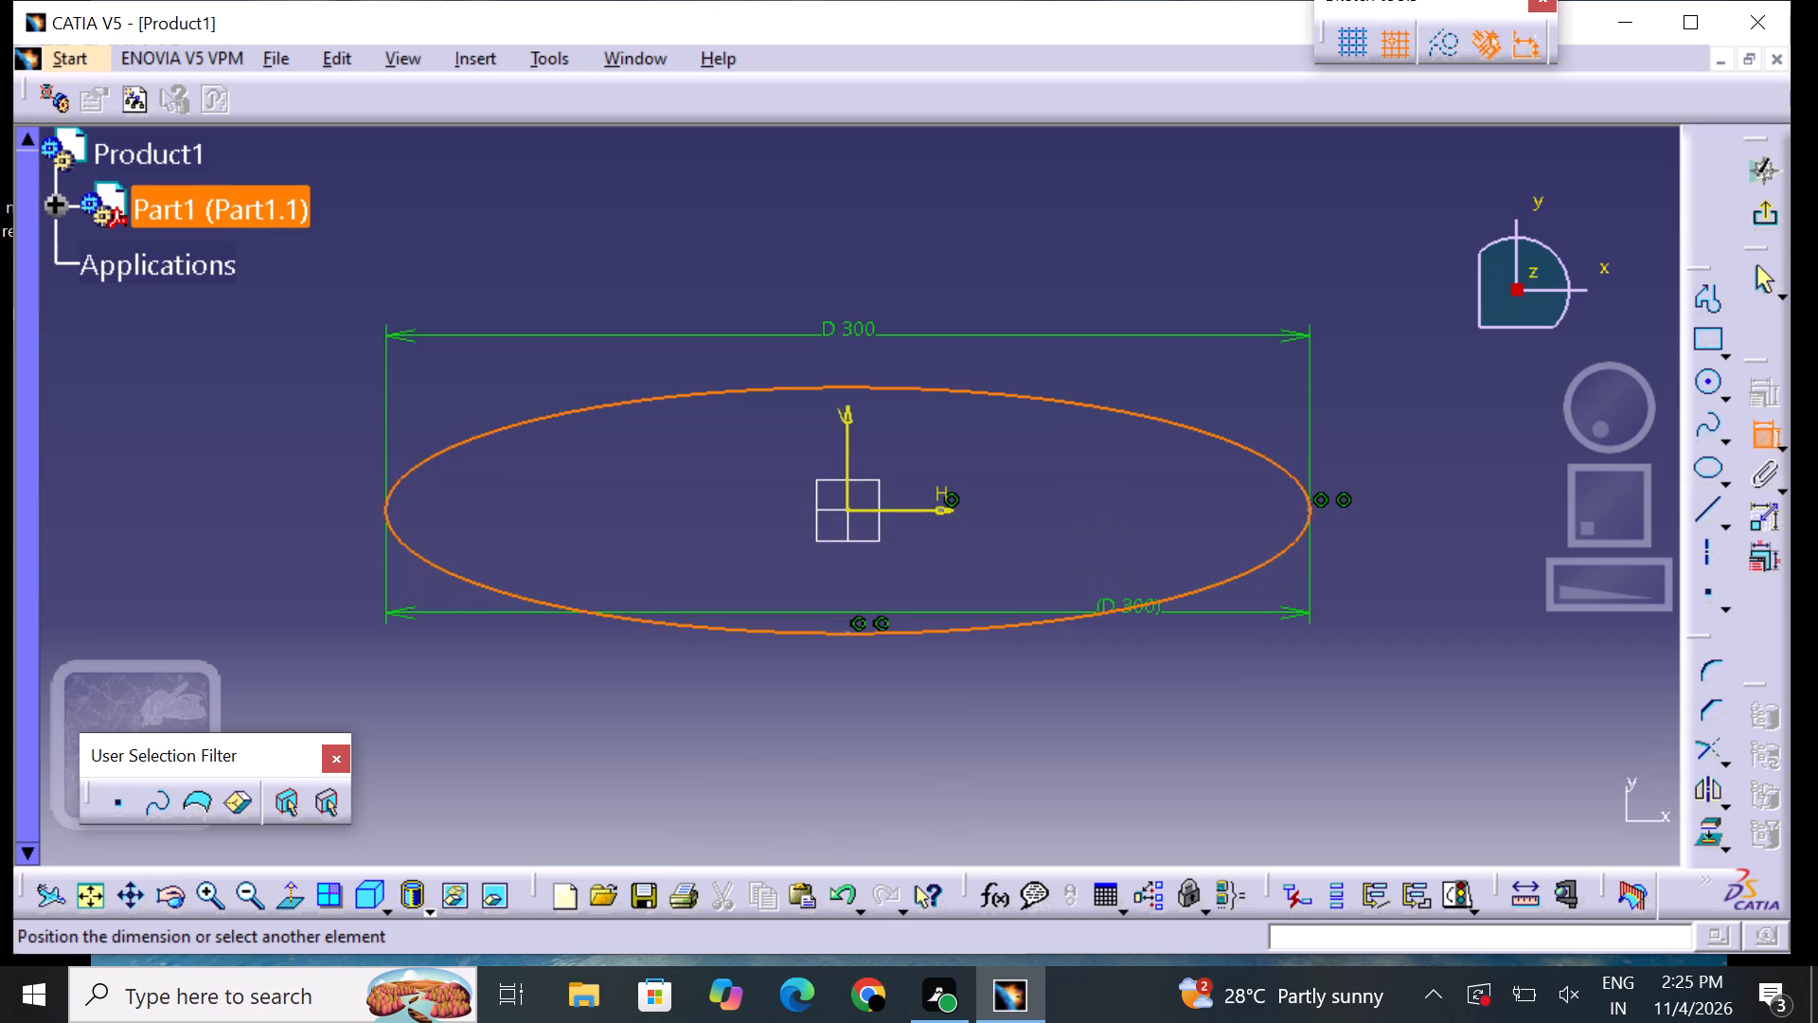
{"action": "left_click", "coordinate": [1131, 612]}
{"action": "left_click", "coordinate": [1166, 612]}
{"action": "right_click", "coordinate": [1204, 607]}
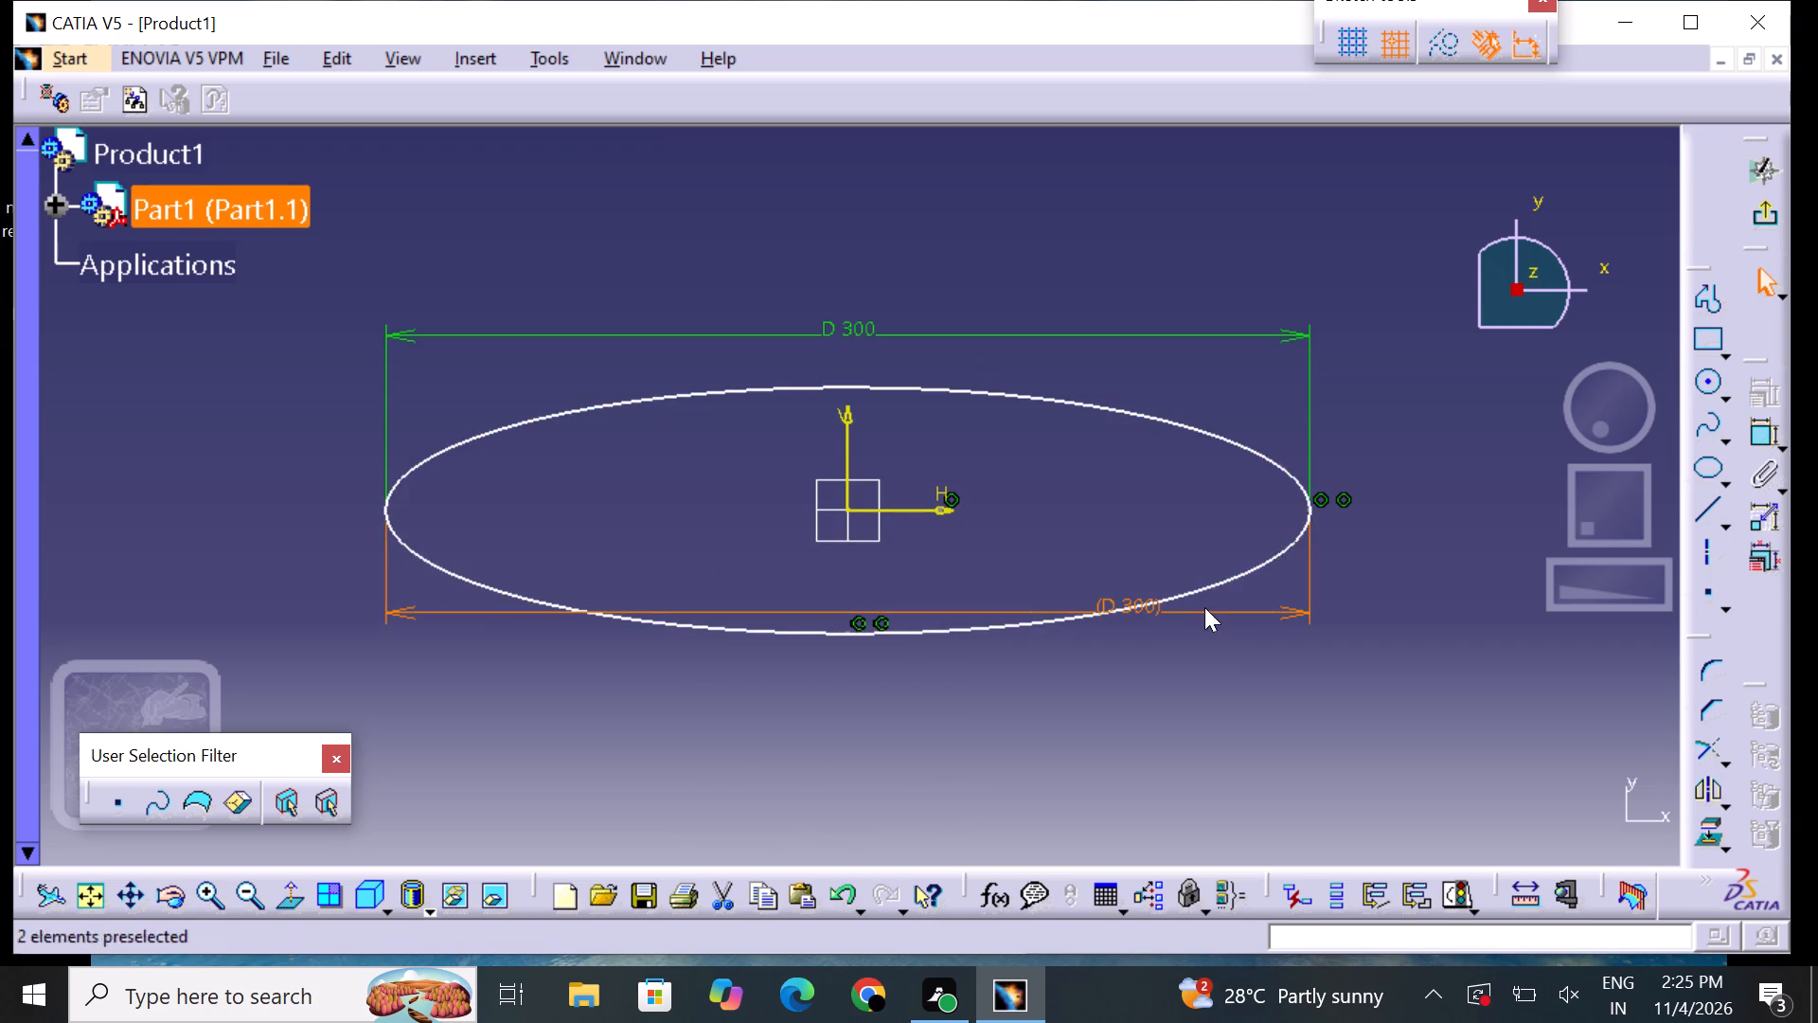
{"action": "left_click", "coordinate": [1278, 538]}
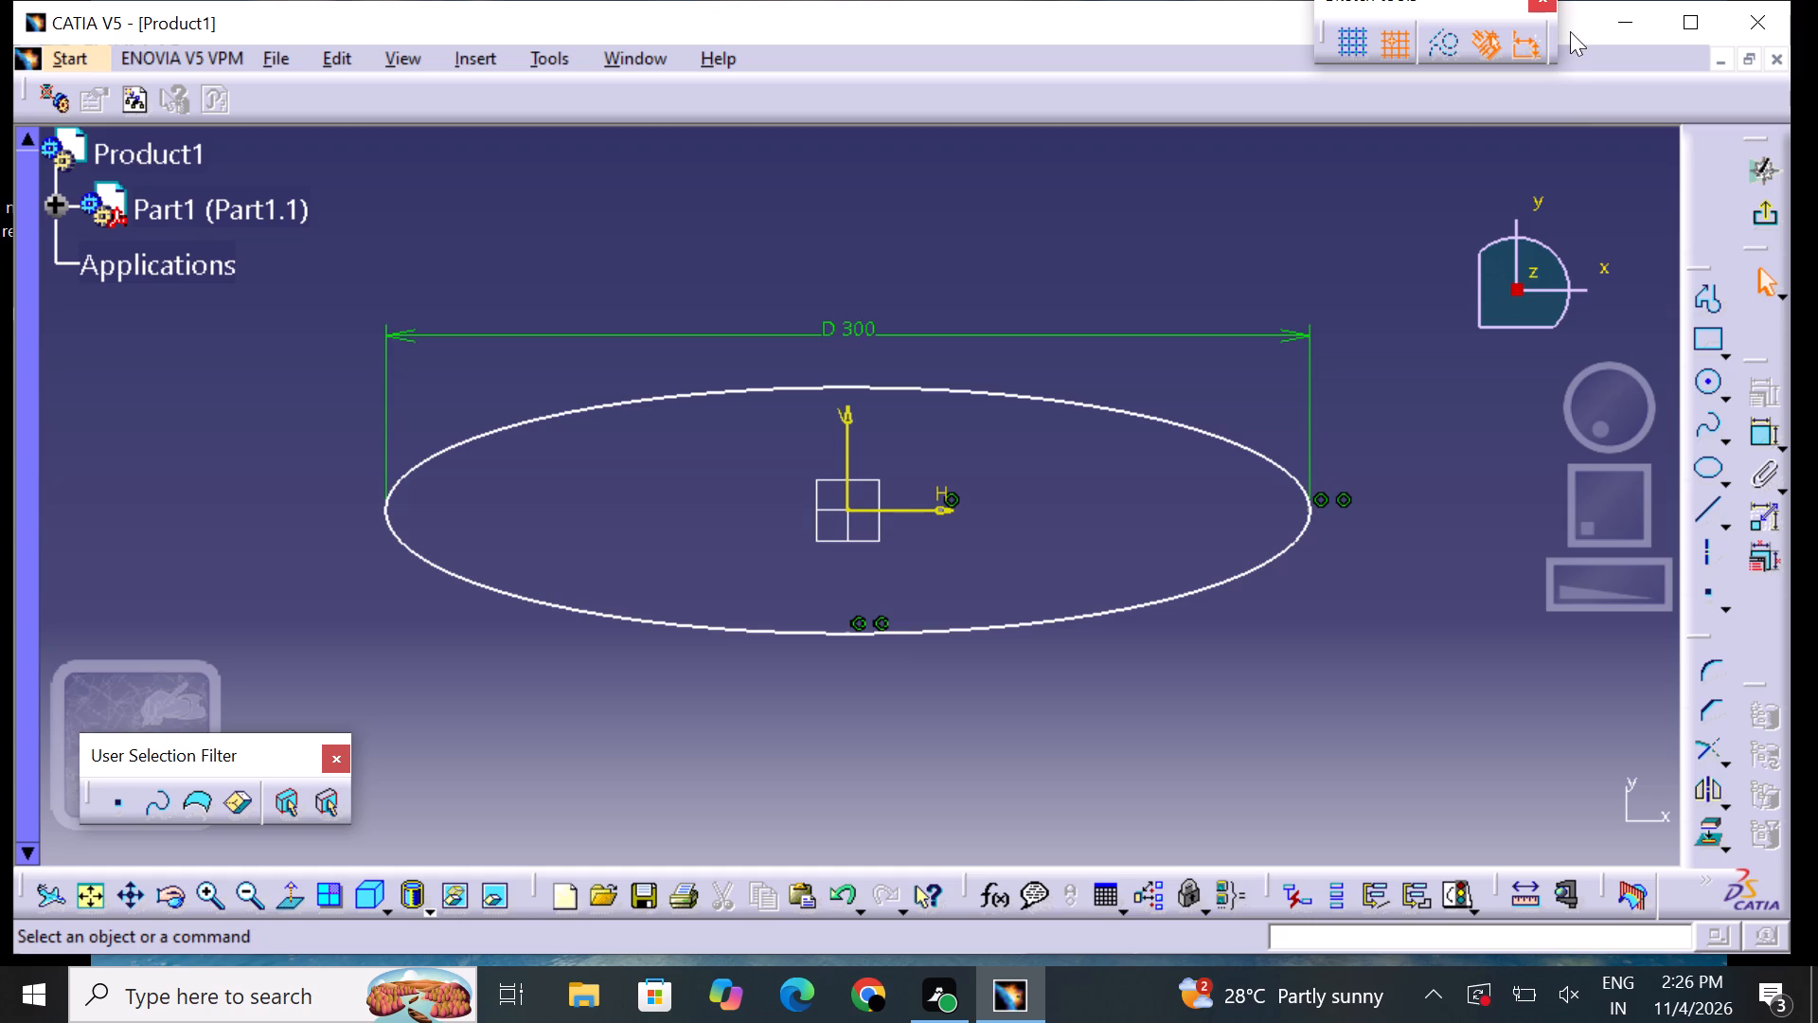
Dimension the distance from the horizontal axis to the ellipse's lower edge and set it to 100 mm.
{"action": "left_click", "coordinate": [1773, 427]}
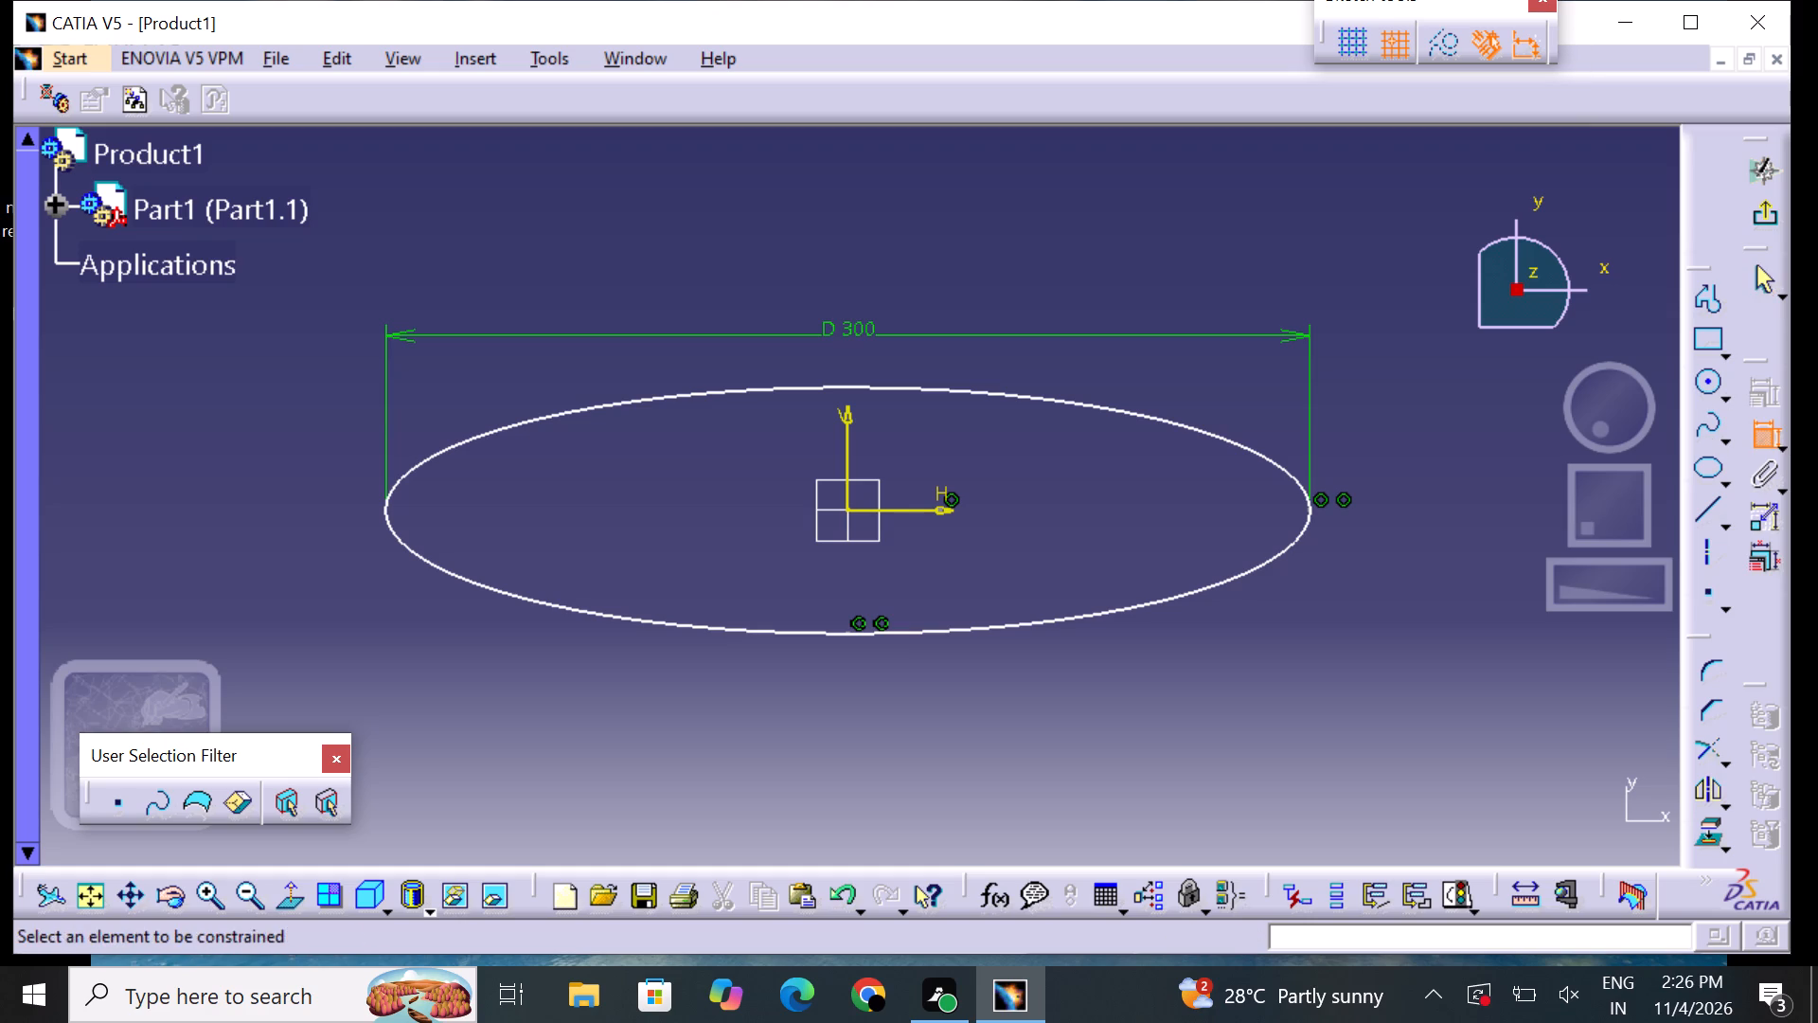
{"action": "left_click", "coordinate": [922, 512]}
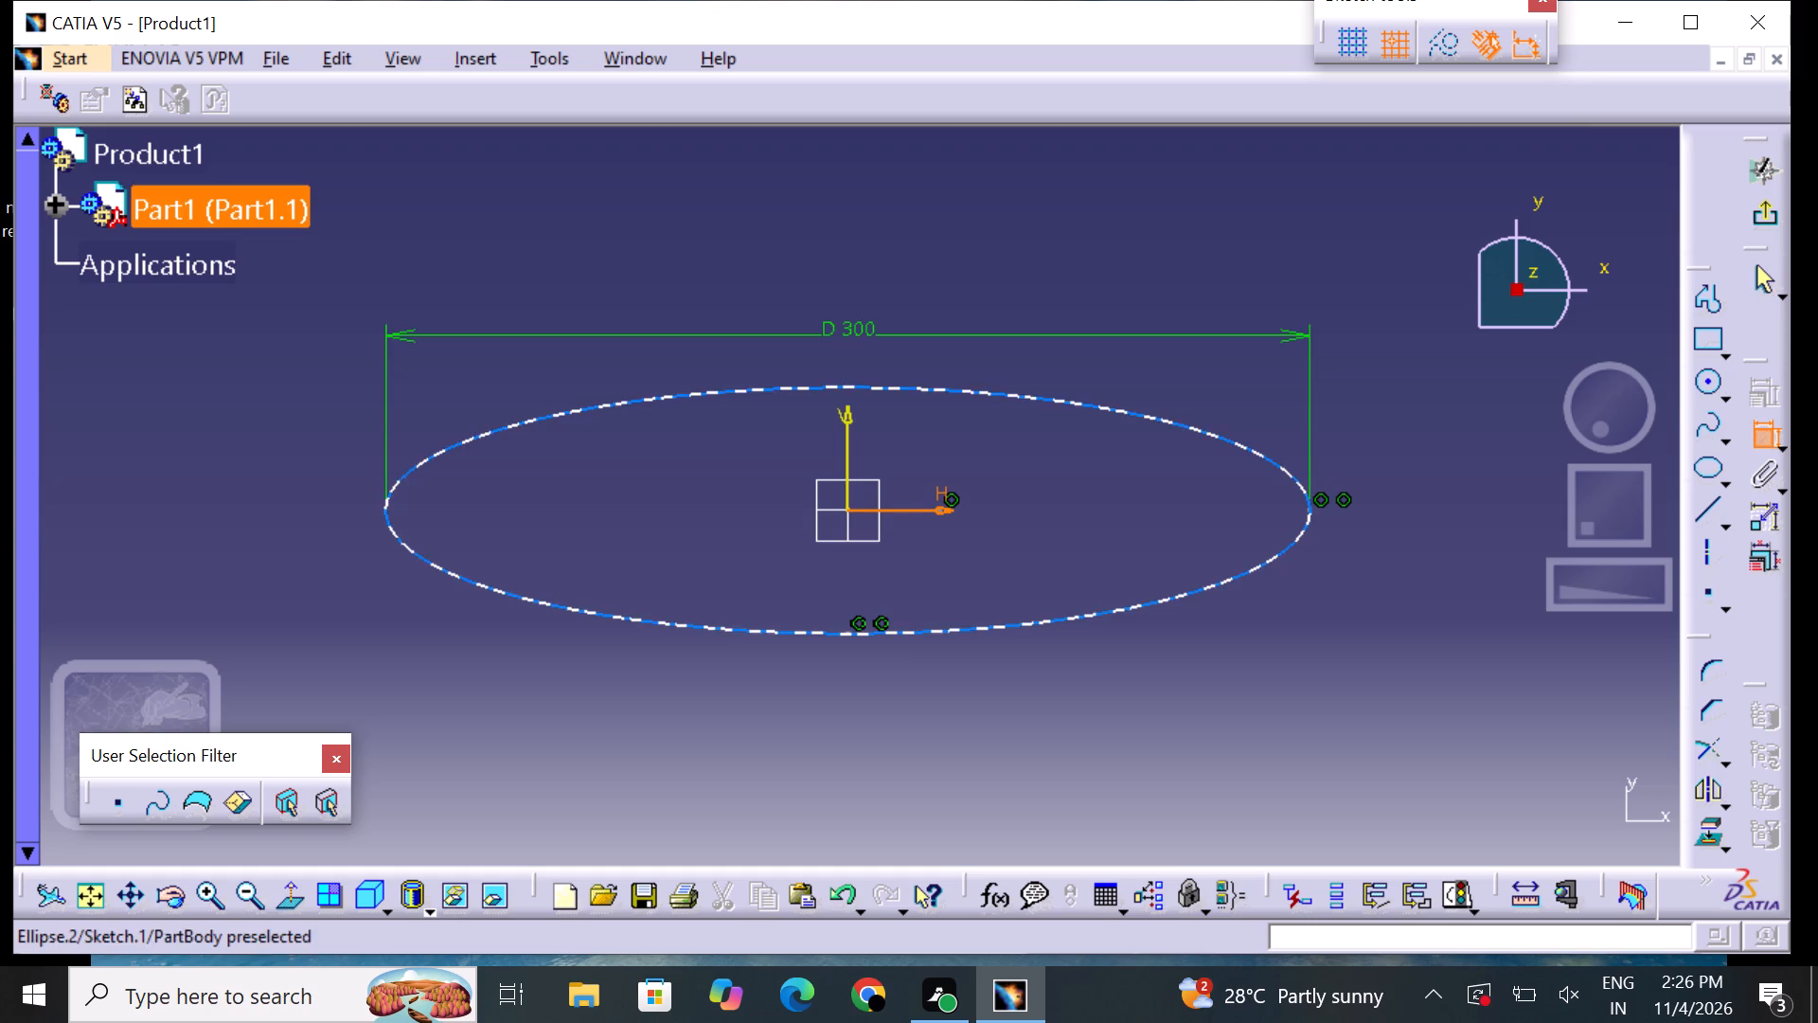
{"action": "left_click", "coordinate": [923, 631]}
{"action": "left_click", "coordinate": [931, 570]}
{"action": "double_click", "coordinate": [933, 568]}
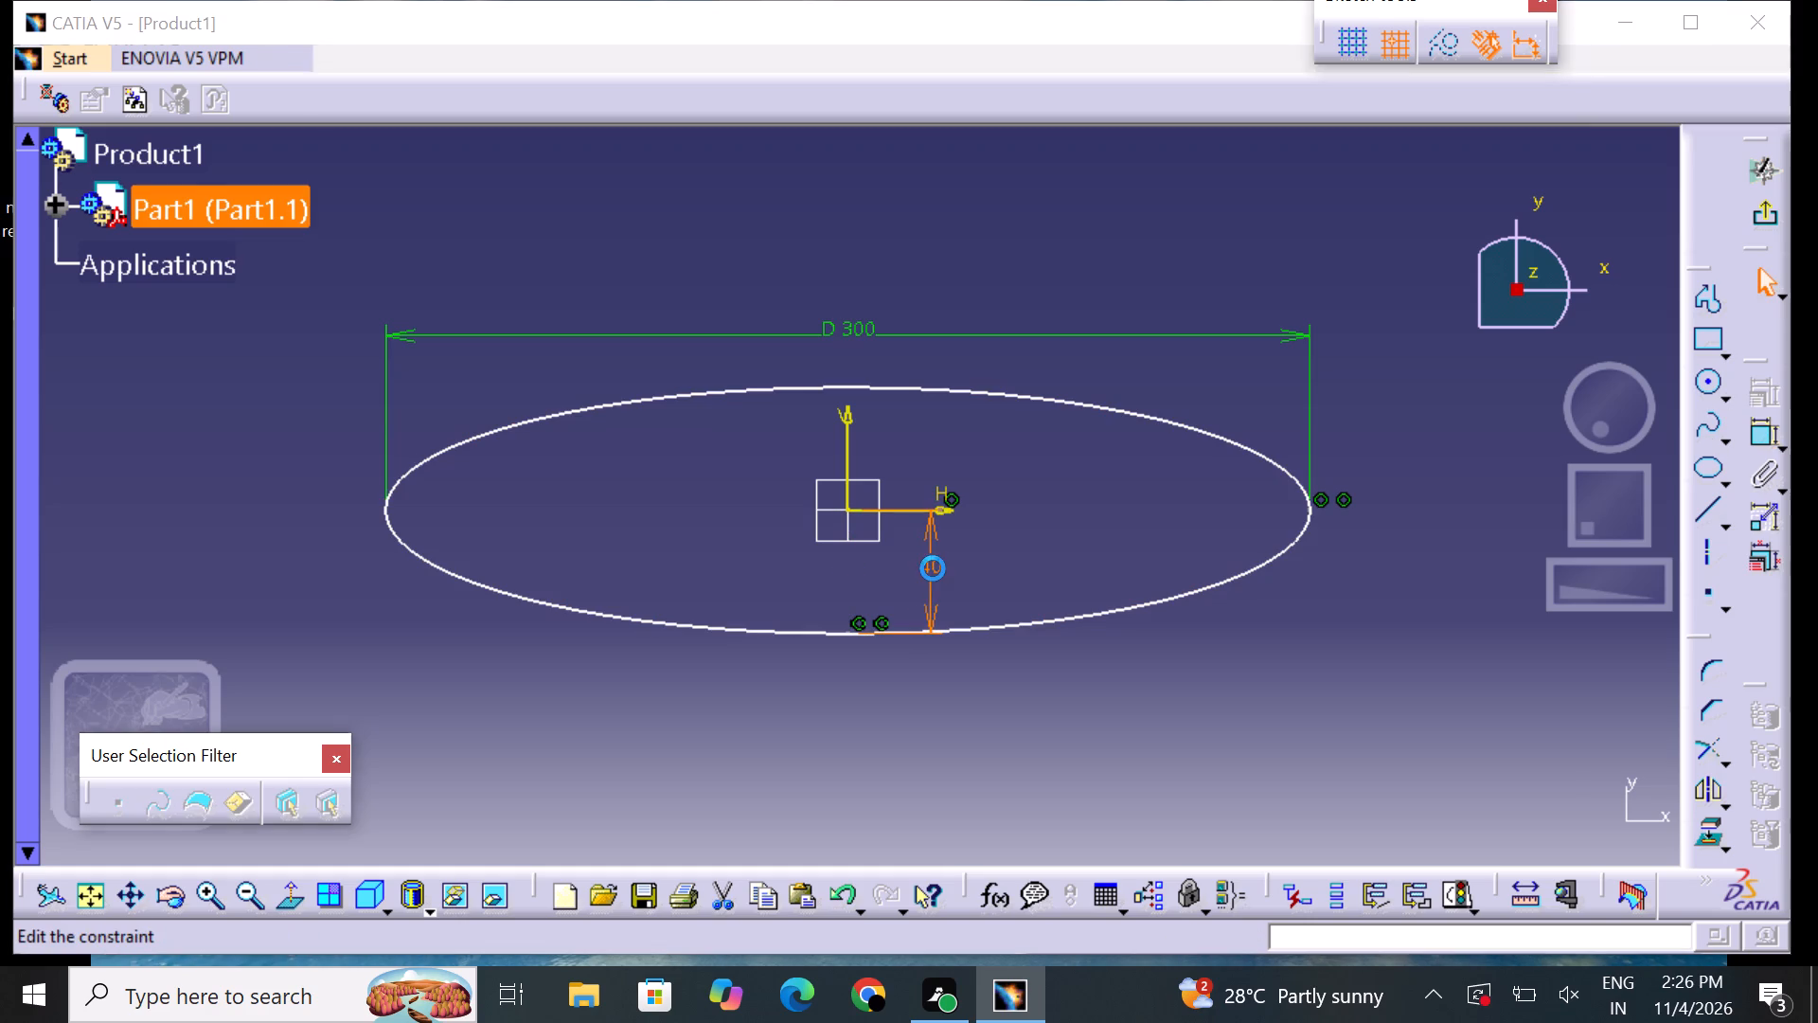
{"action": "key", "text": "BackSpace"}
{"action": "type", "text": "100"}
{"action": "key", "text": "Return"}
{"action": "left_click_drag", "start_coordinate": [1815, 528], "coordinate": [1803, 556]}
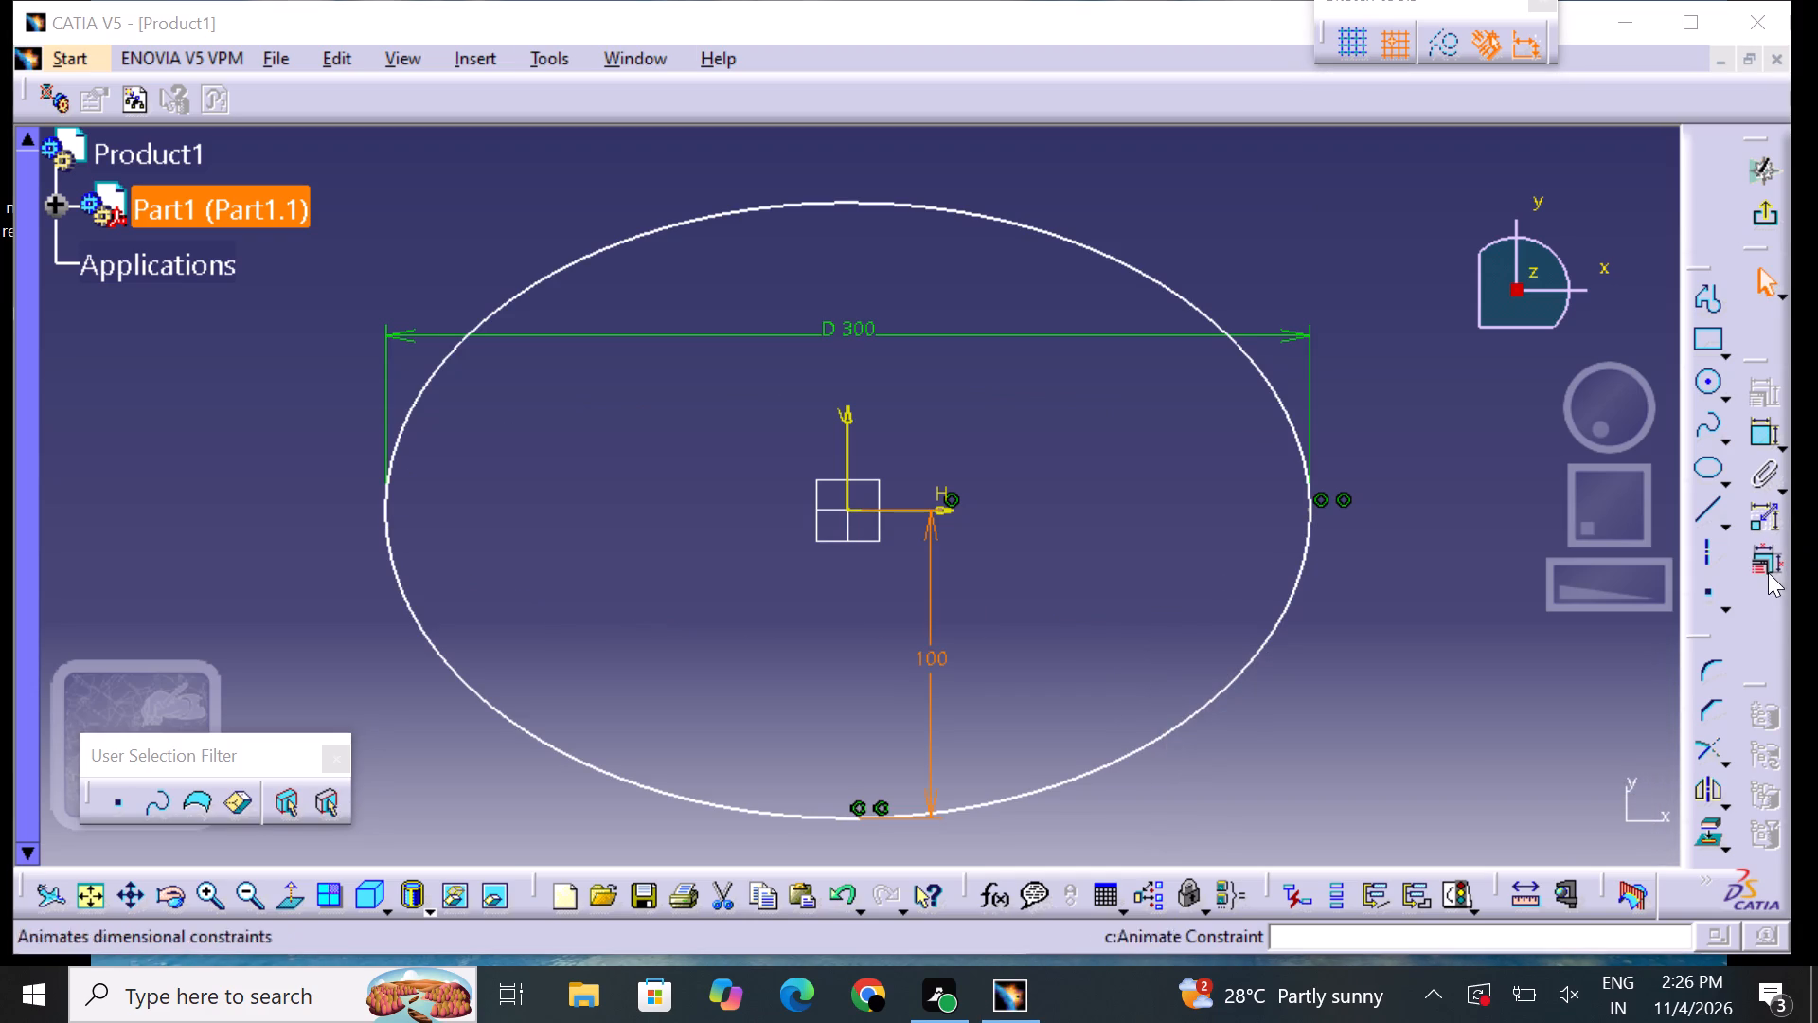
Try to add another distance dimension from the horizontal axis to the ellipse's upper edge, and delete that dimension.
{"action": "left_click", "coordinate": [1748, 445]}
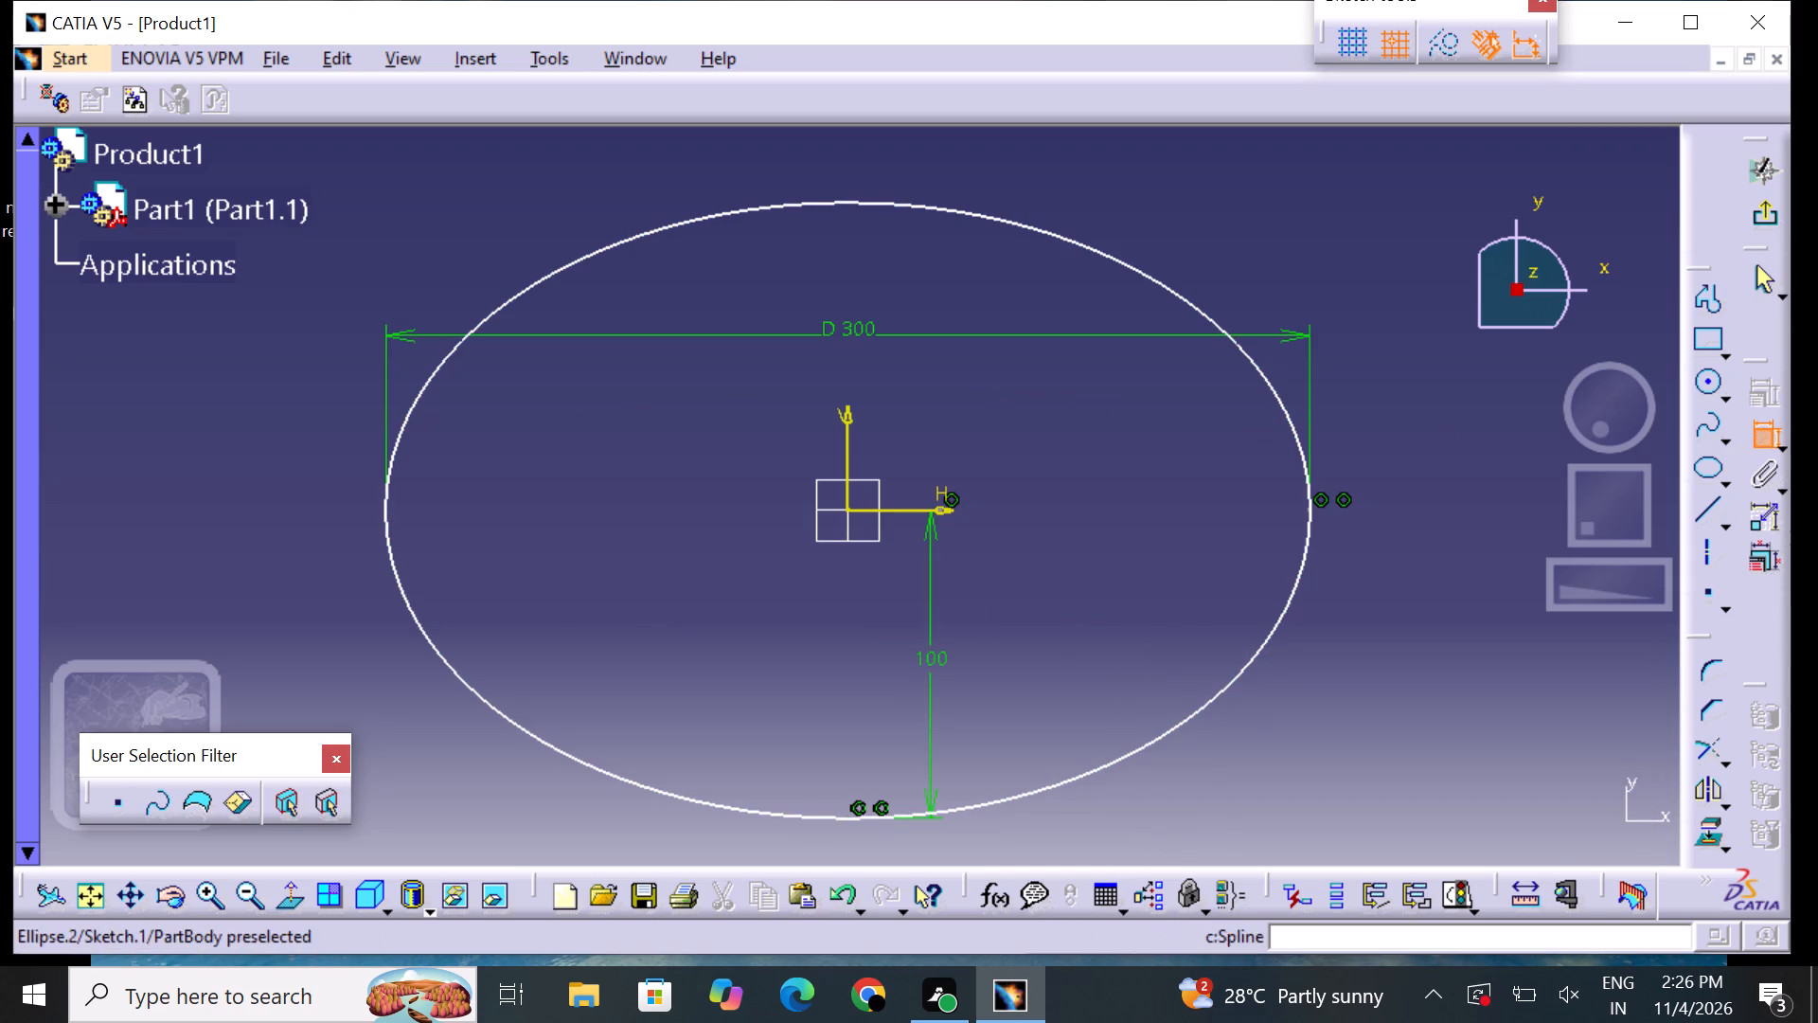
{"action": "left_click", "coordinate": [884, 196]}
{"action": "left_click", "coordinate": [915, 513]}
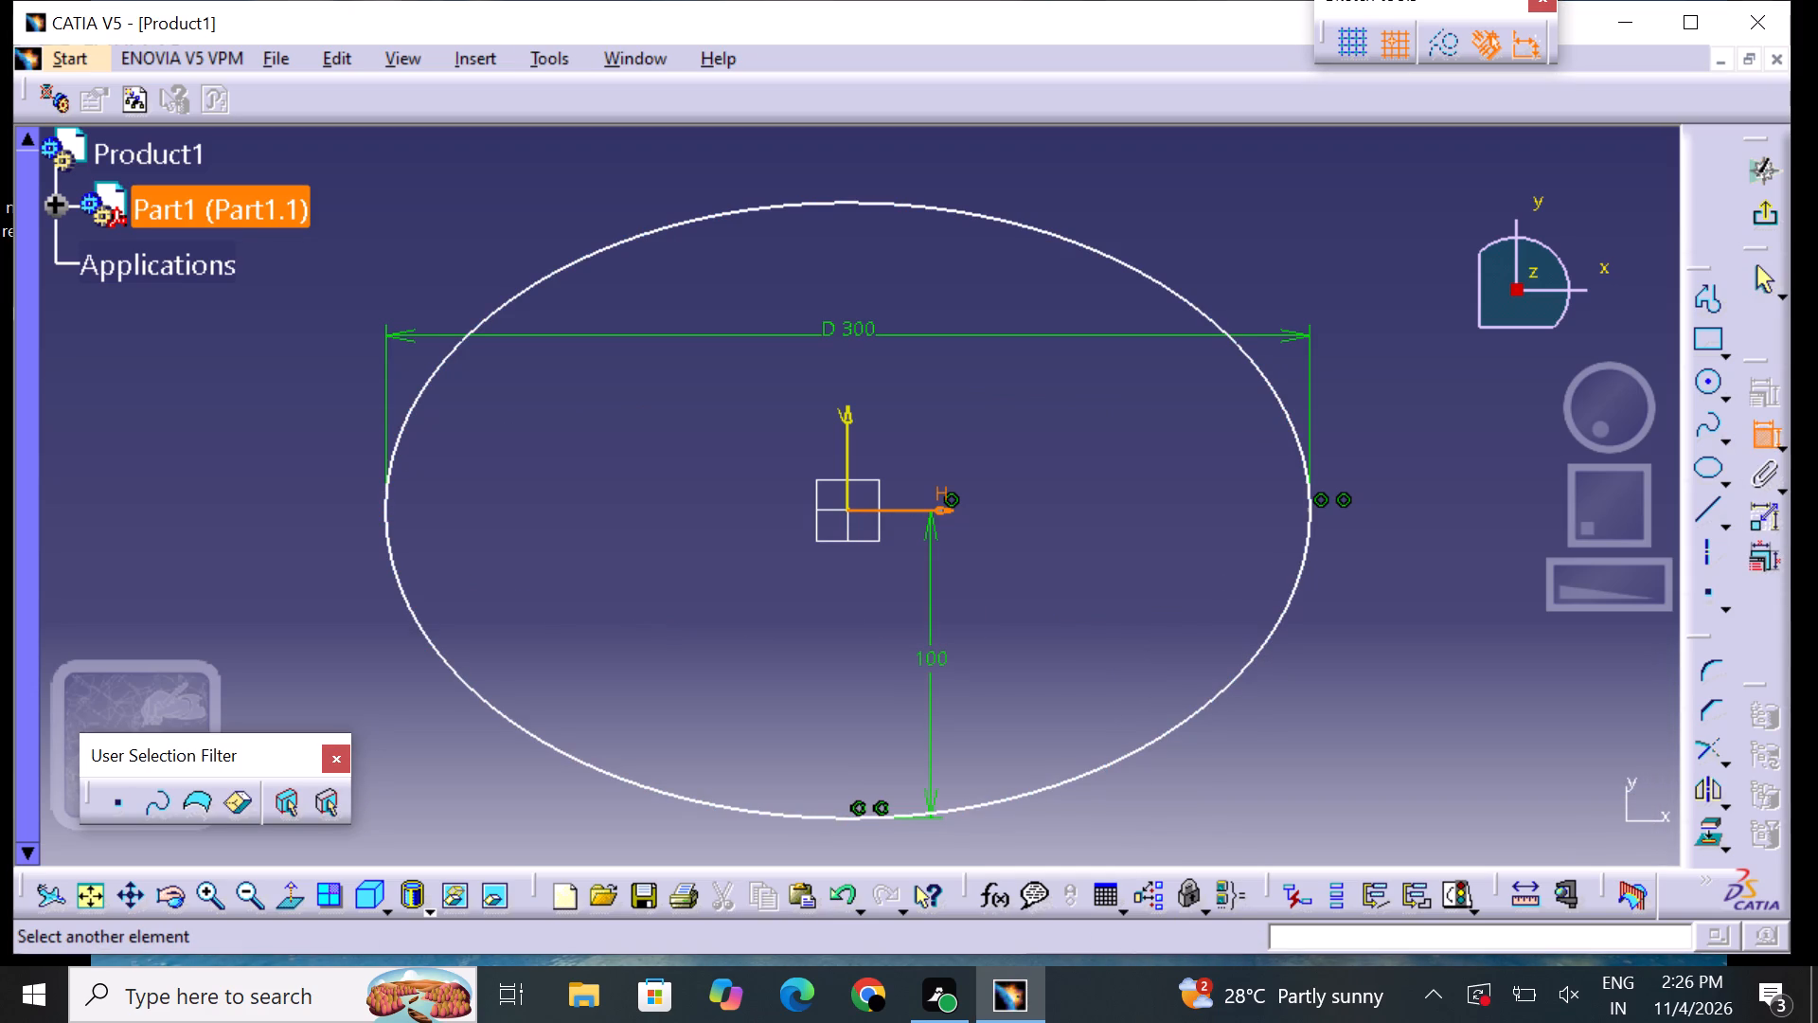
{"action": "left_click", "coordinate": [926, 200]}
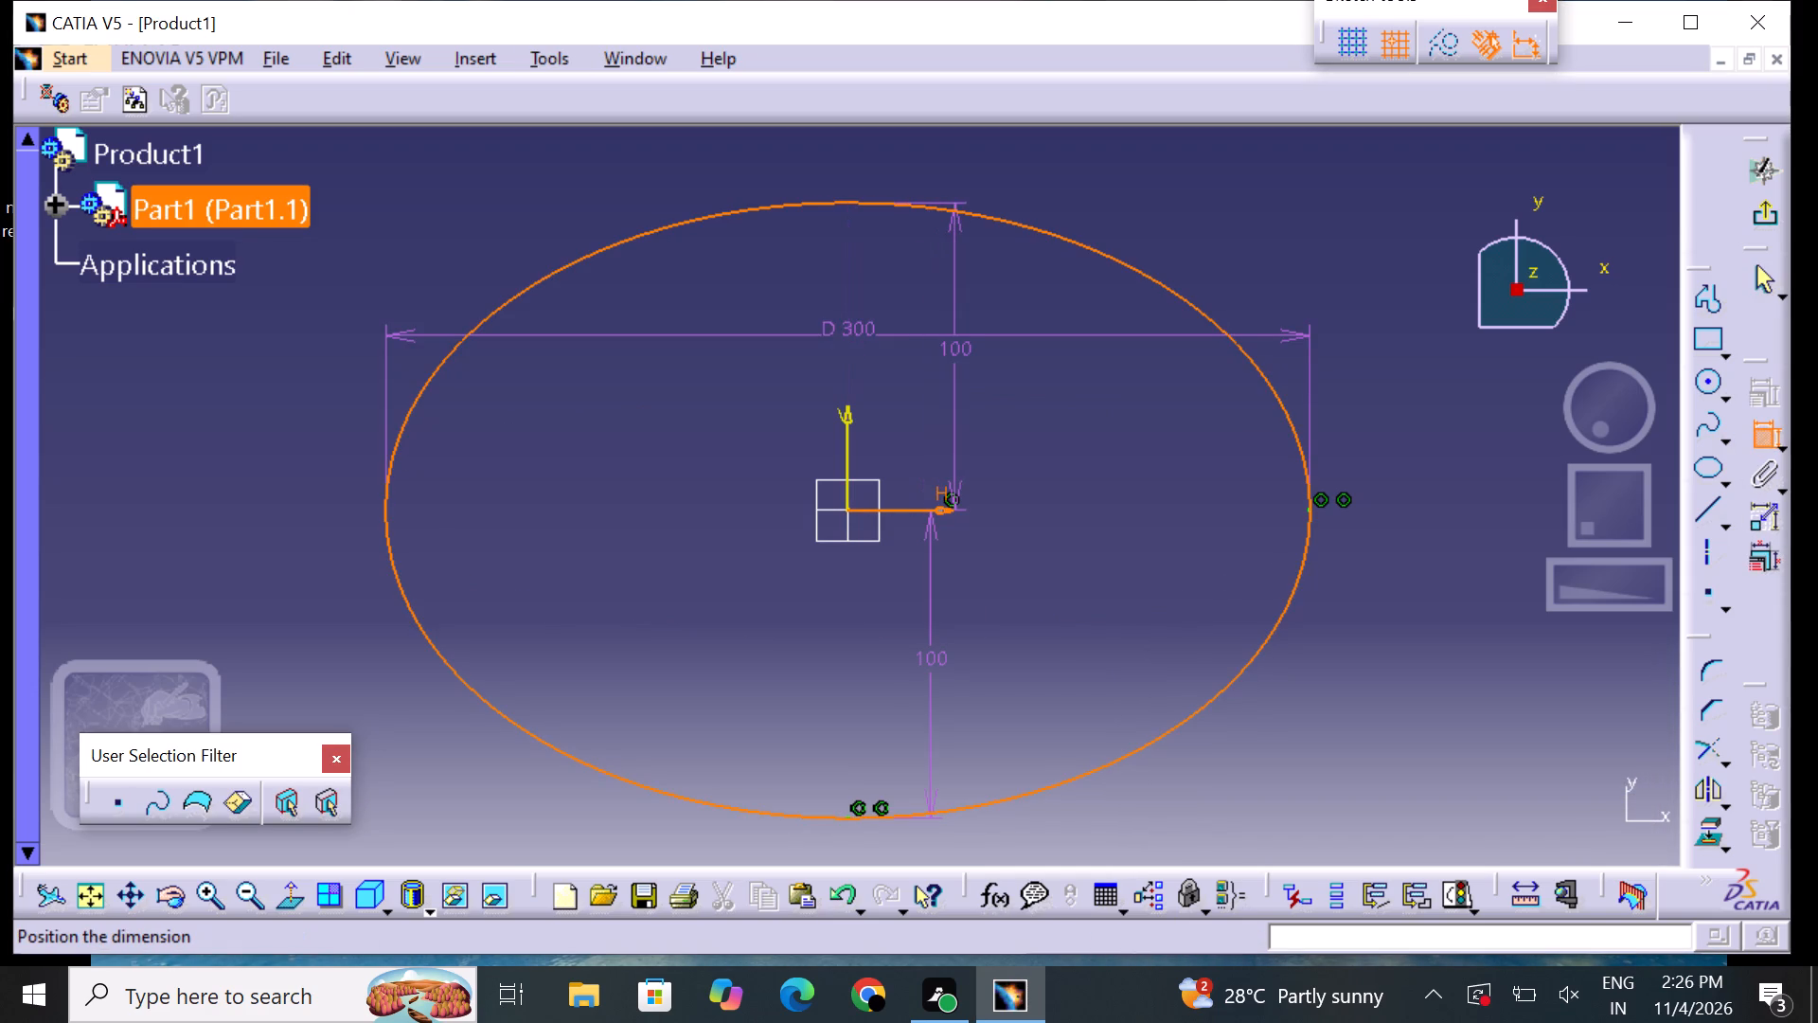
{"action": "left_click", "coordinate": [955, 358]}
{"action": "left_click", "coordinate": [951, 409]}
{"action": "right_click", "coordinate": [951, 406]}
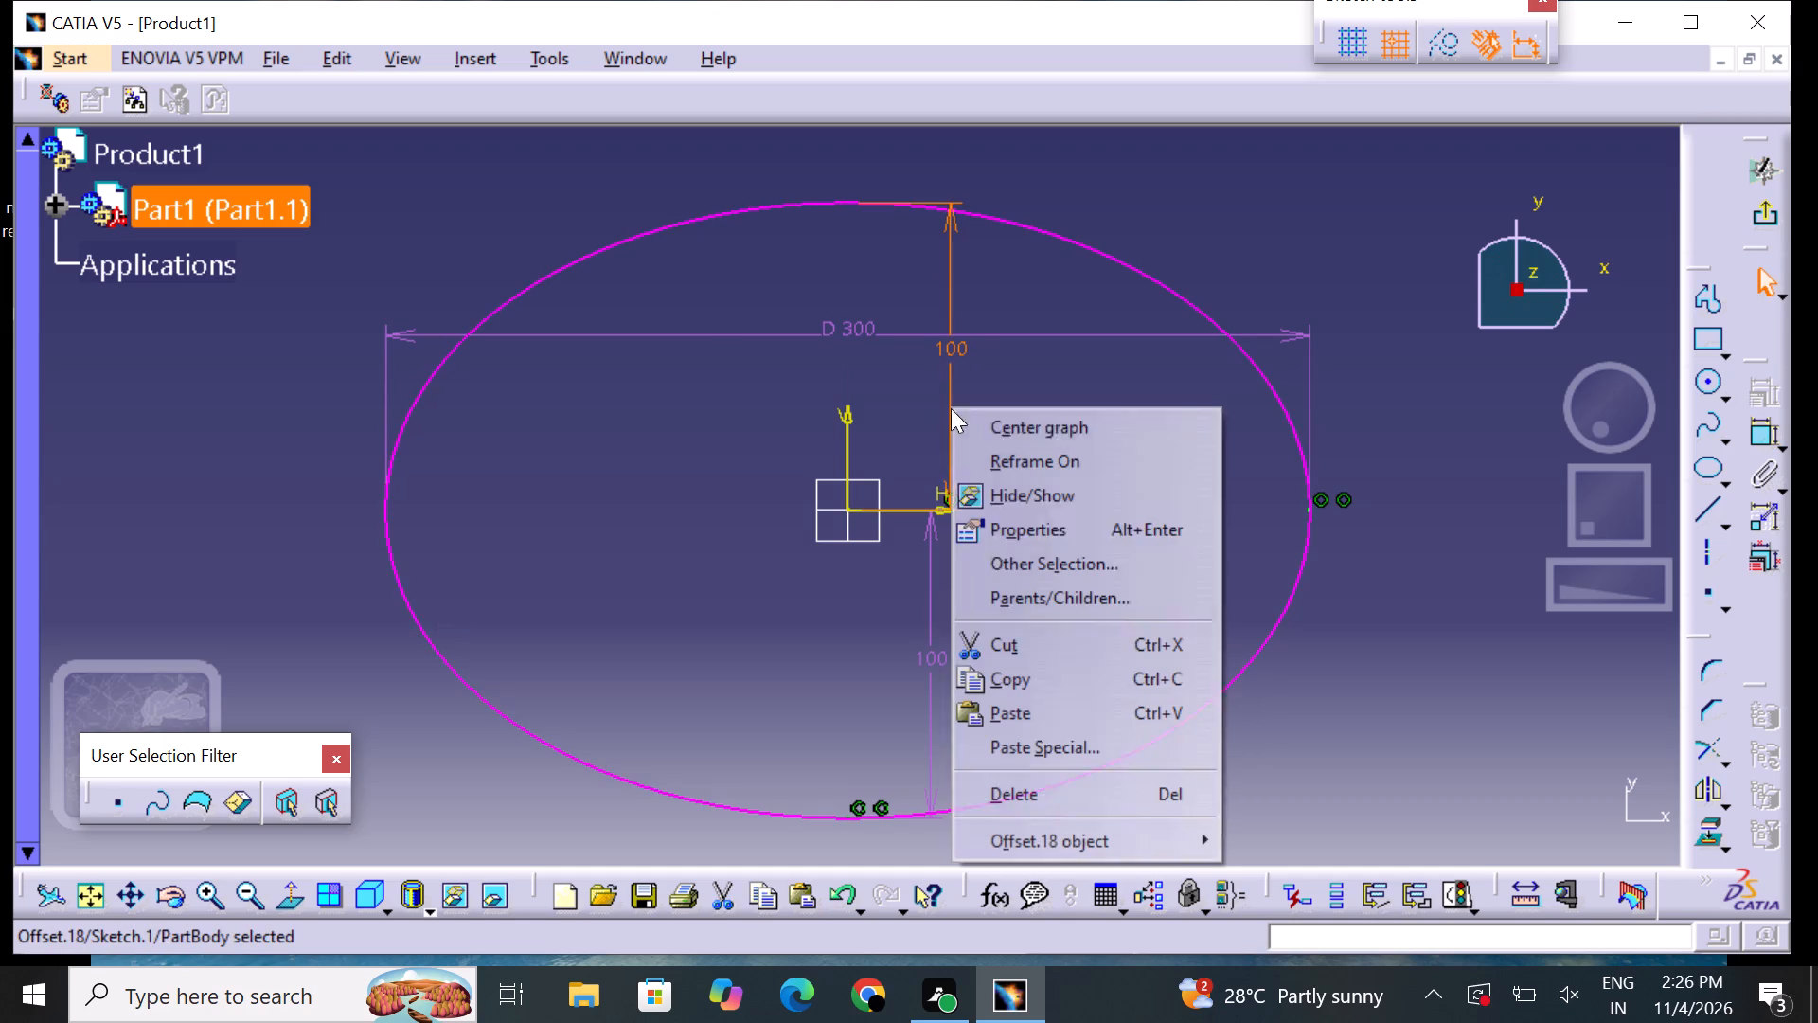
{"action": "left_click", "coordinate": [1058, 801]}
Delete the 100 mm distance dimension between the horizontal axis and the ellipse's lower edge.
{"action": "left_click", "coordinate": [930, 672]}
{"action": "right_click", "coordinate": [930, 671]}
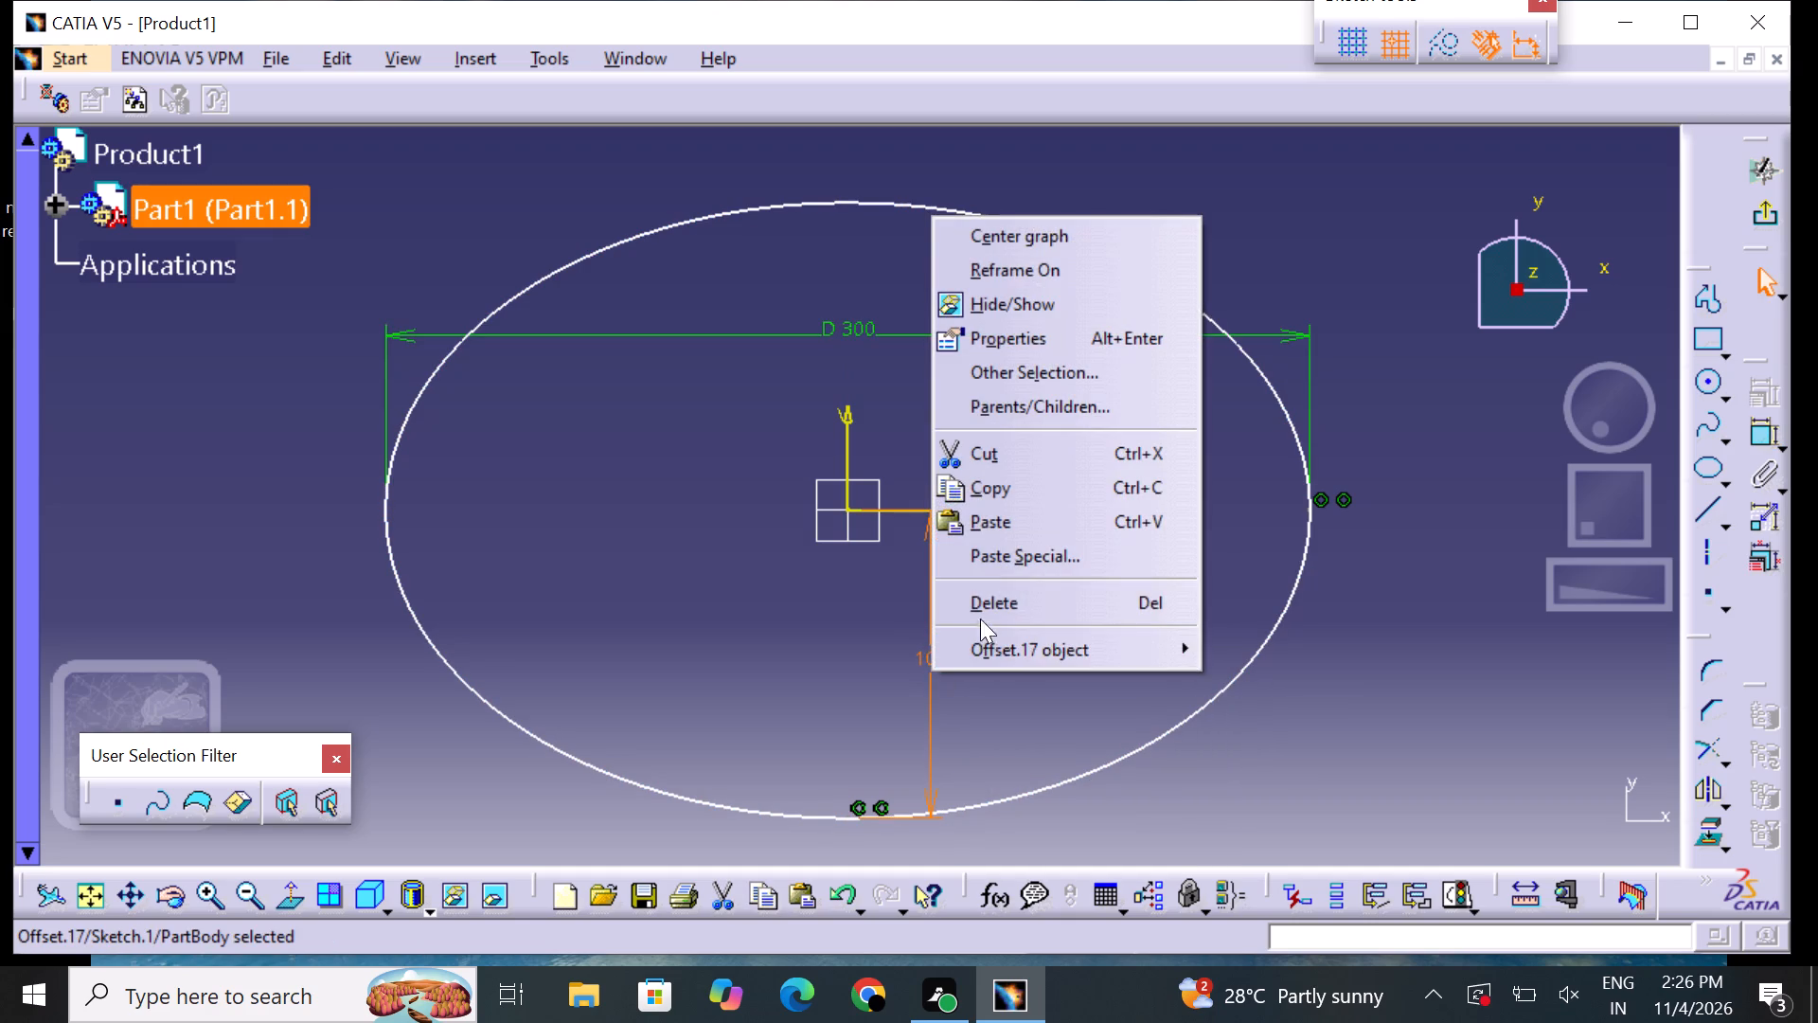
{"action": "left_click", "coordinate": [980, 605]}
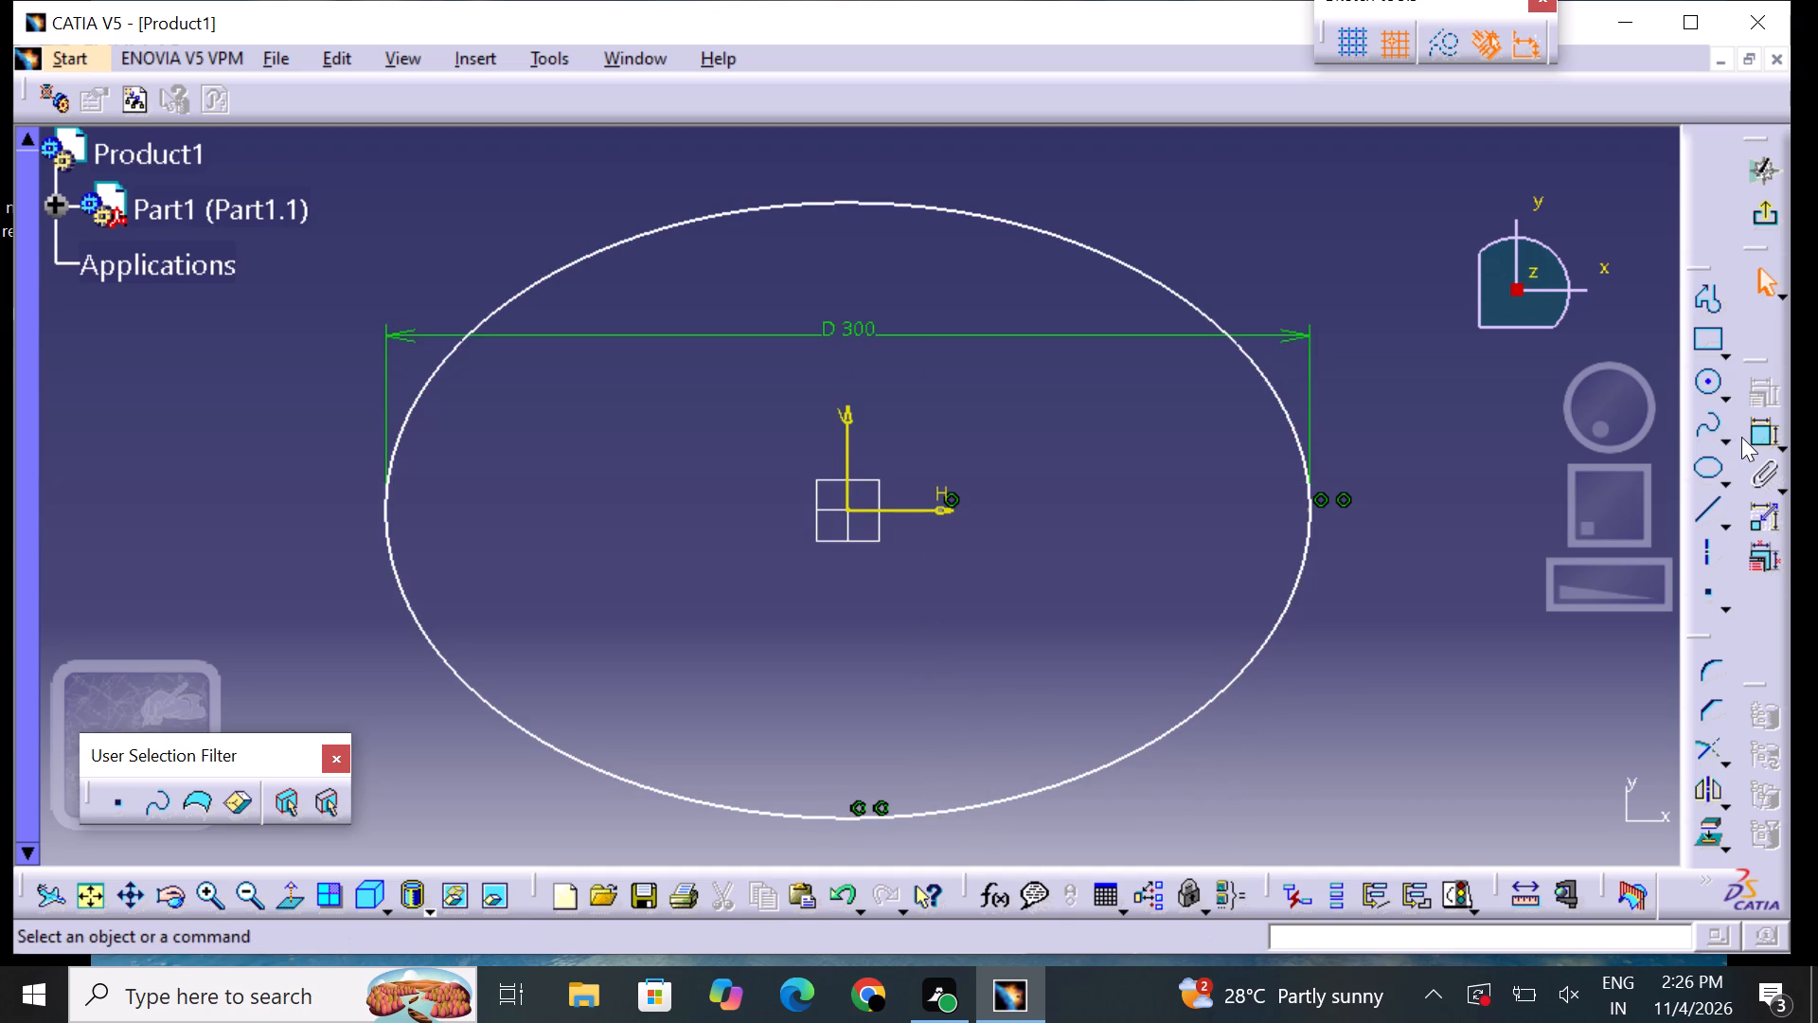
Dimension the distance between the horizontal axis and the ellipse's upper edge, placing it inside the ellipse.
{"action": "left_click", "coordinate": [1744, 437]}
{"action": "left_click", "coordinate": [1766, 435]}
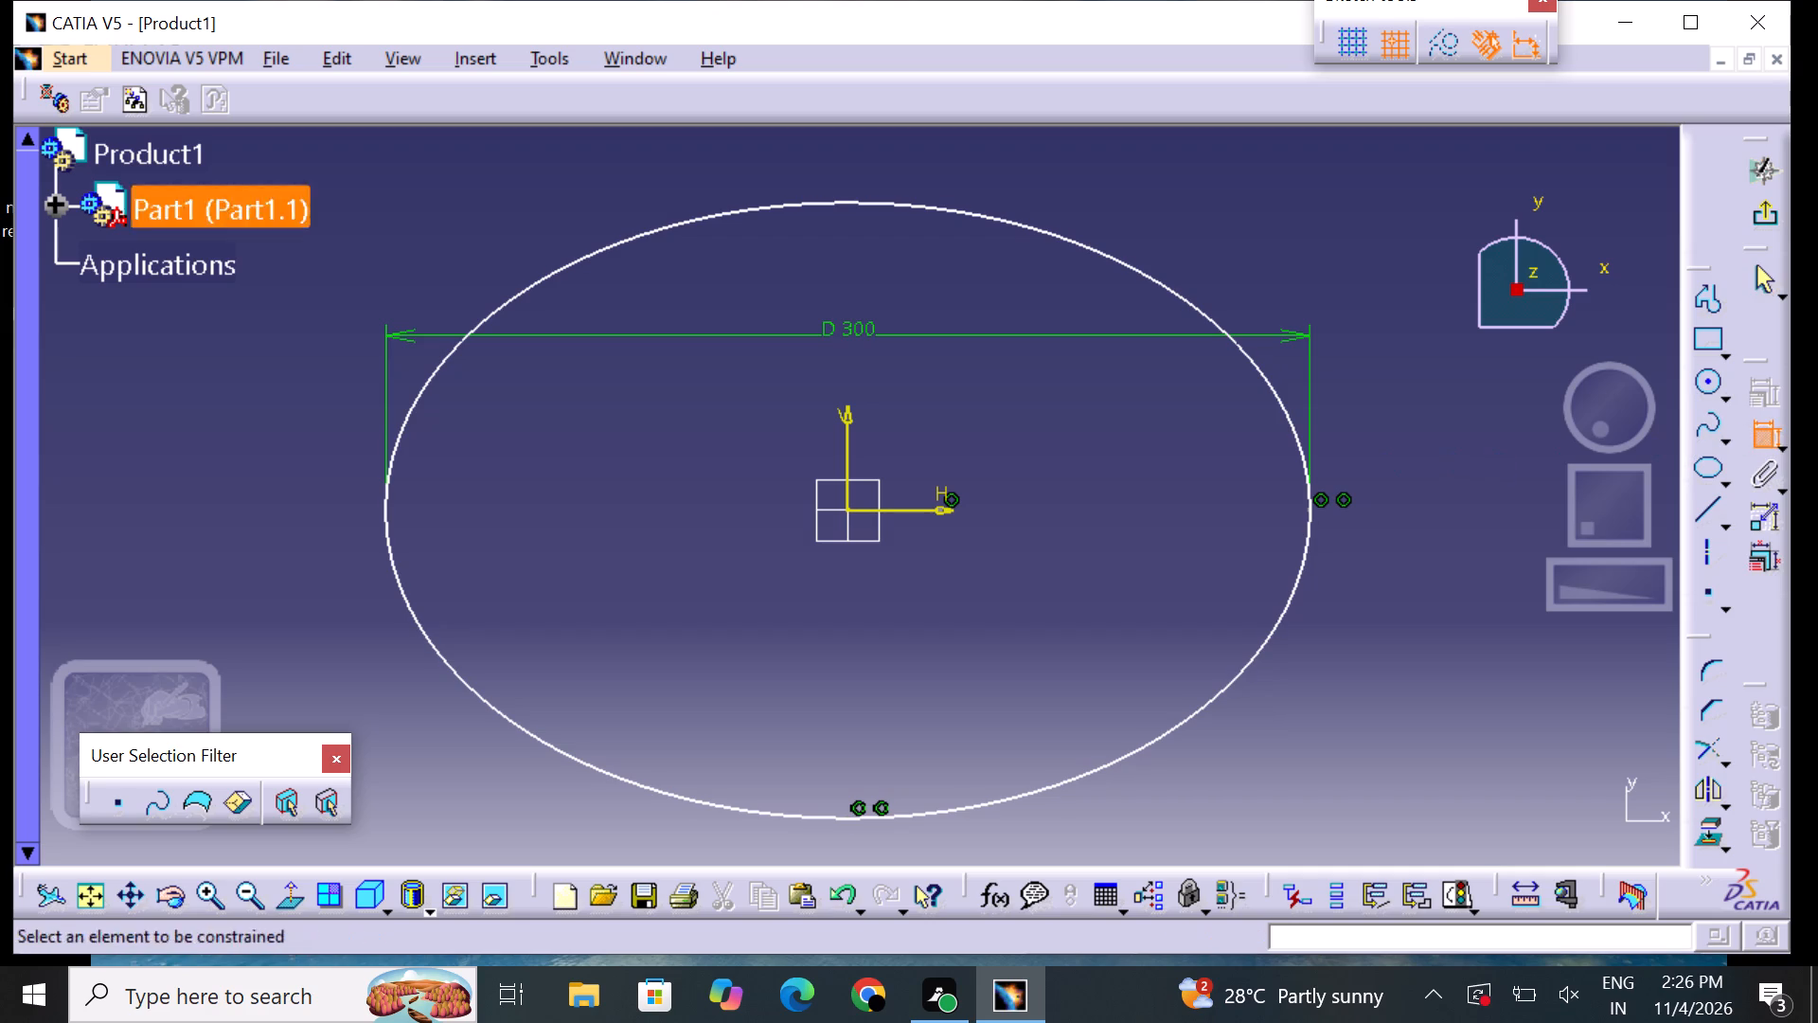
{"action": "left_click", "coordinate": [886, 512]}
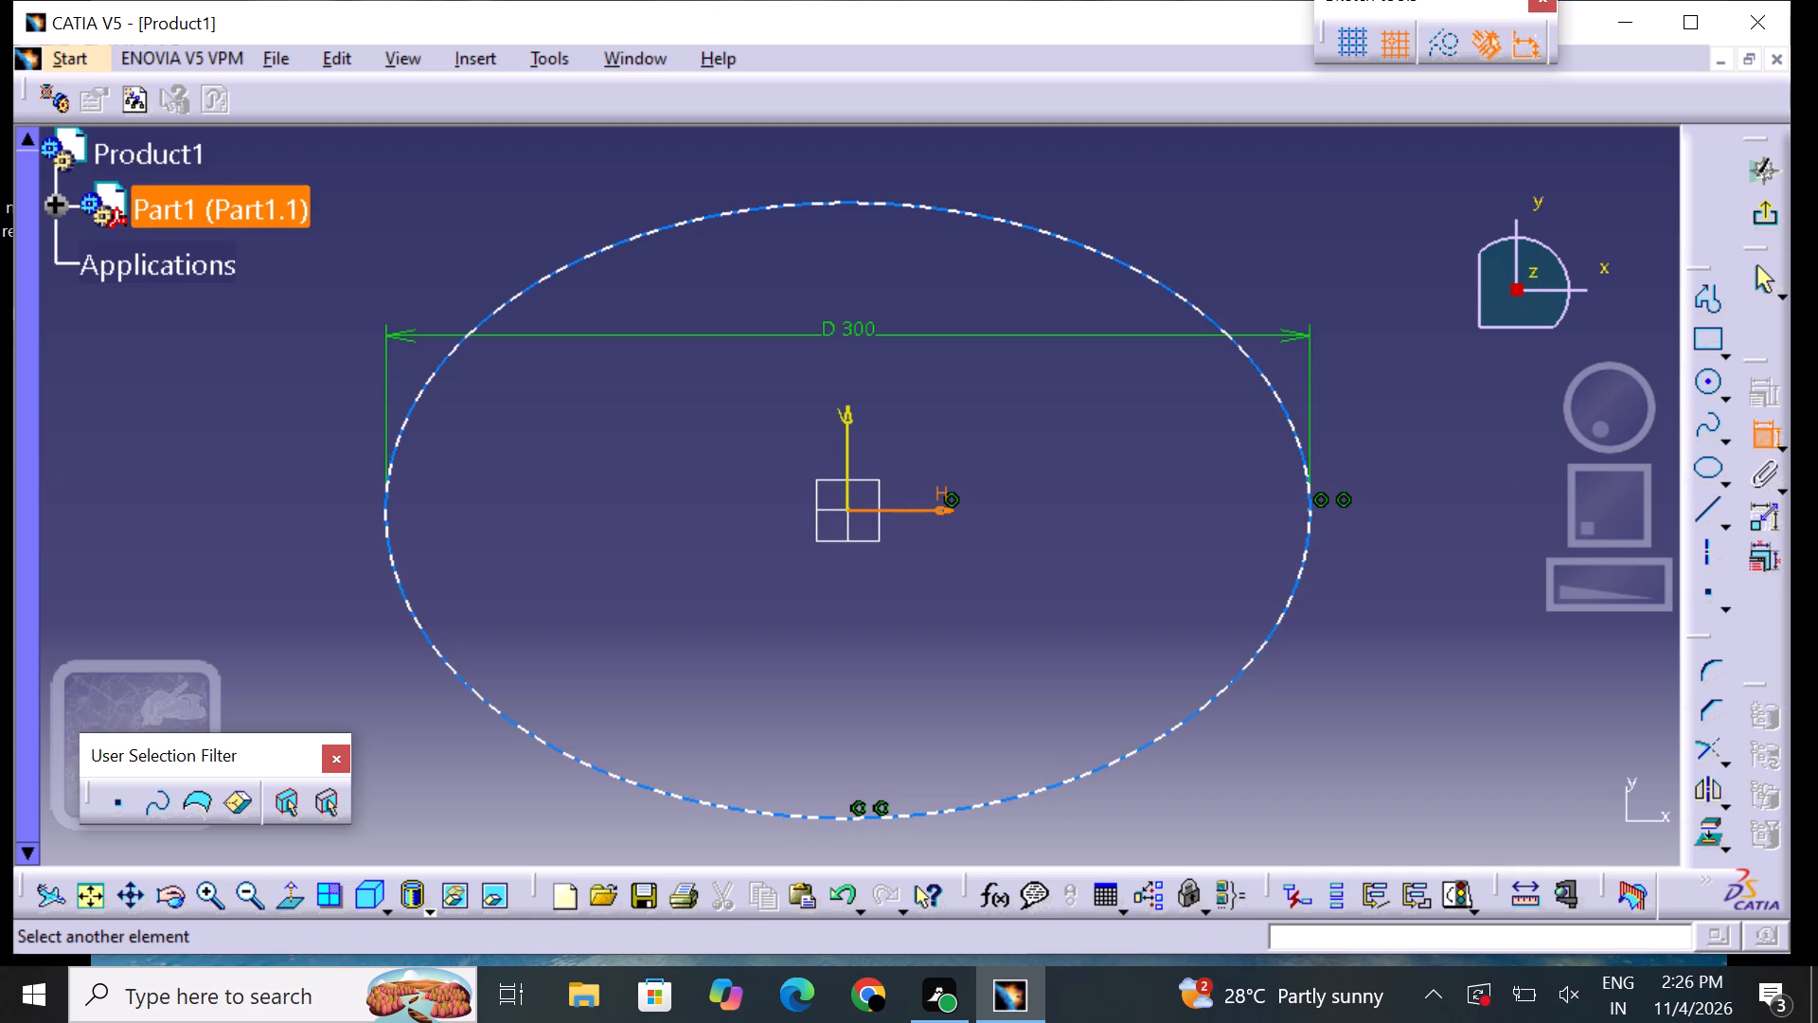
{"action": "left_click", "coordinate": [884, 198]}
{"action": "left_click", "coordinate": [916, 388]}
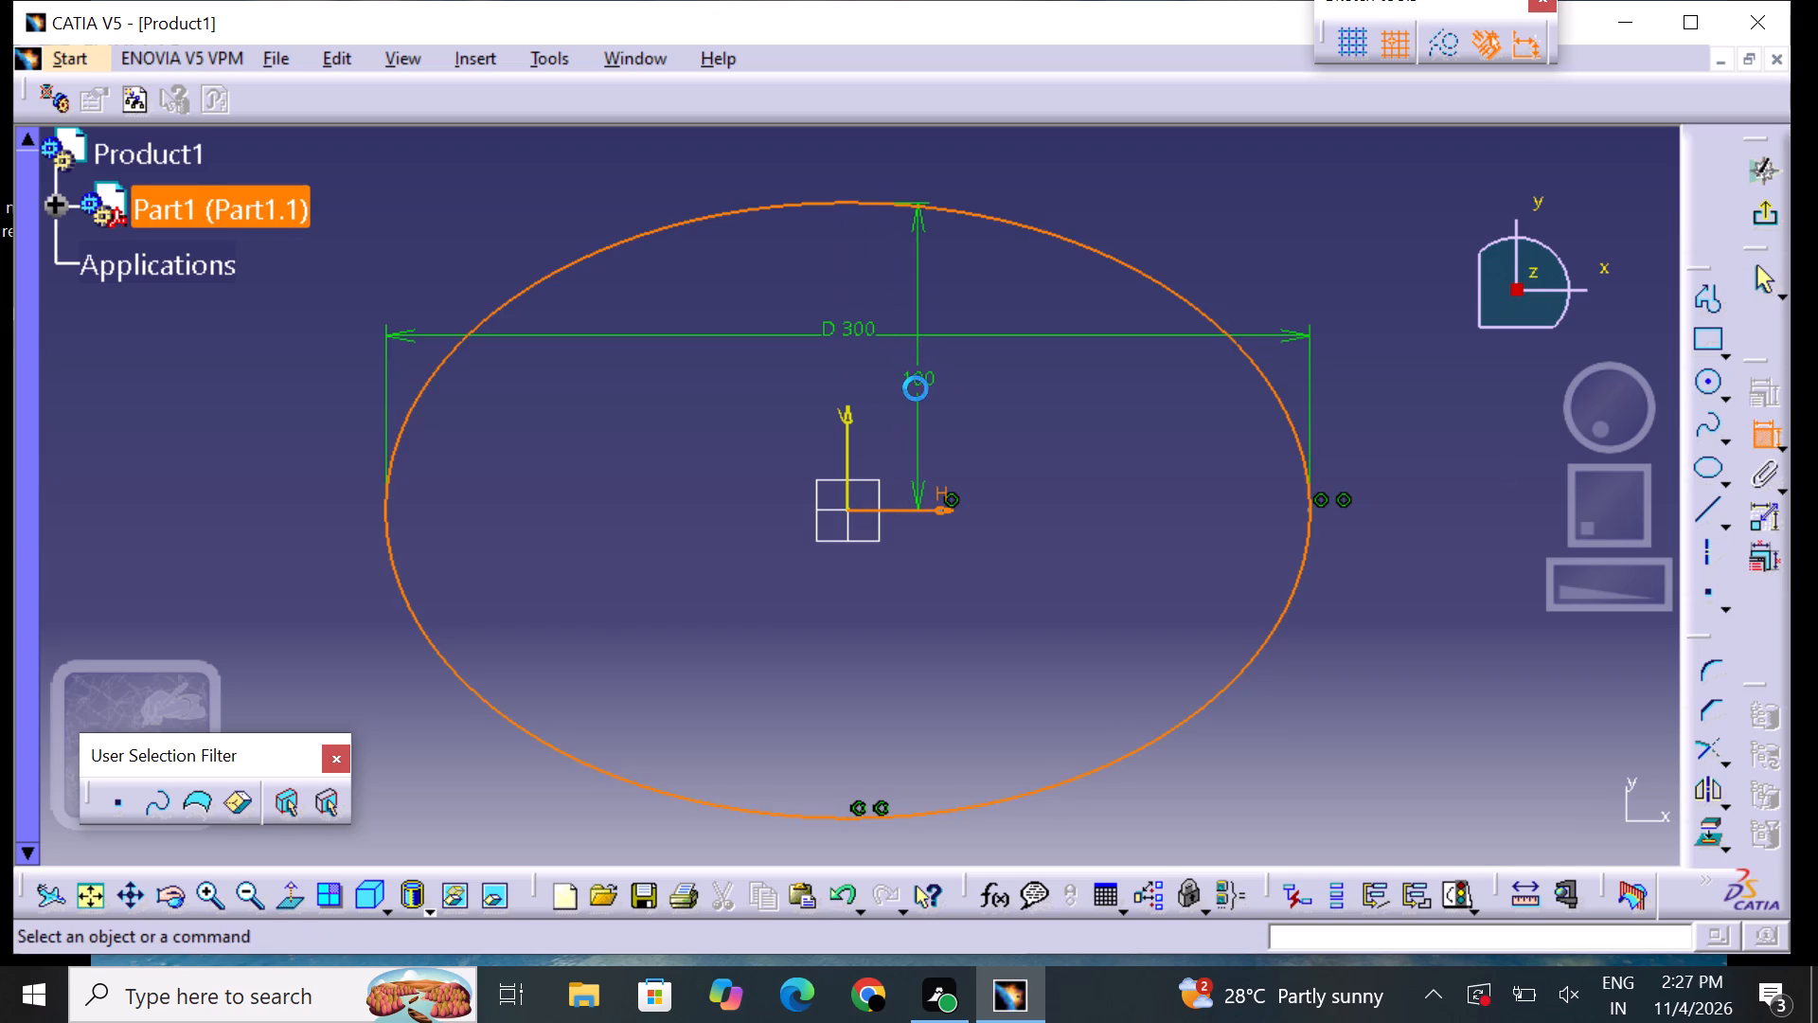
{"action": "left_click", "coordinate": [1385, 407]}
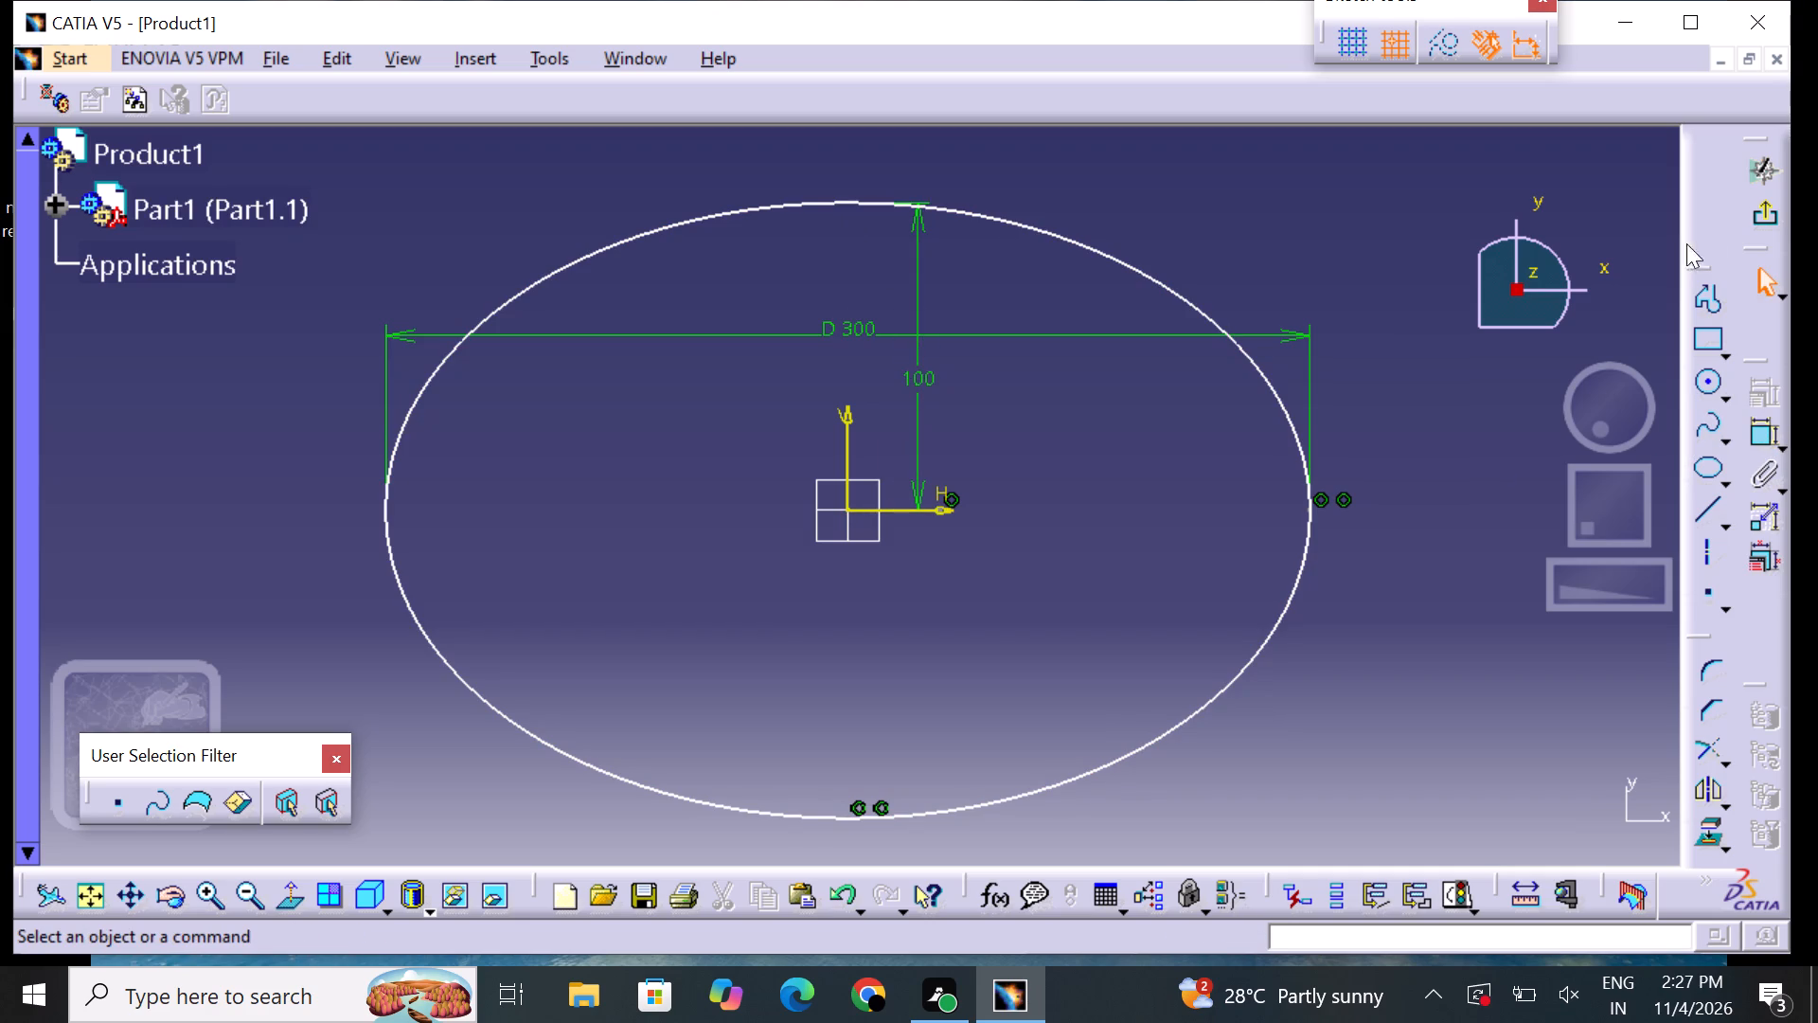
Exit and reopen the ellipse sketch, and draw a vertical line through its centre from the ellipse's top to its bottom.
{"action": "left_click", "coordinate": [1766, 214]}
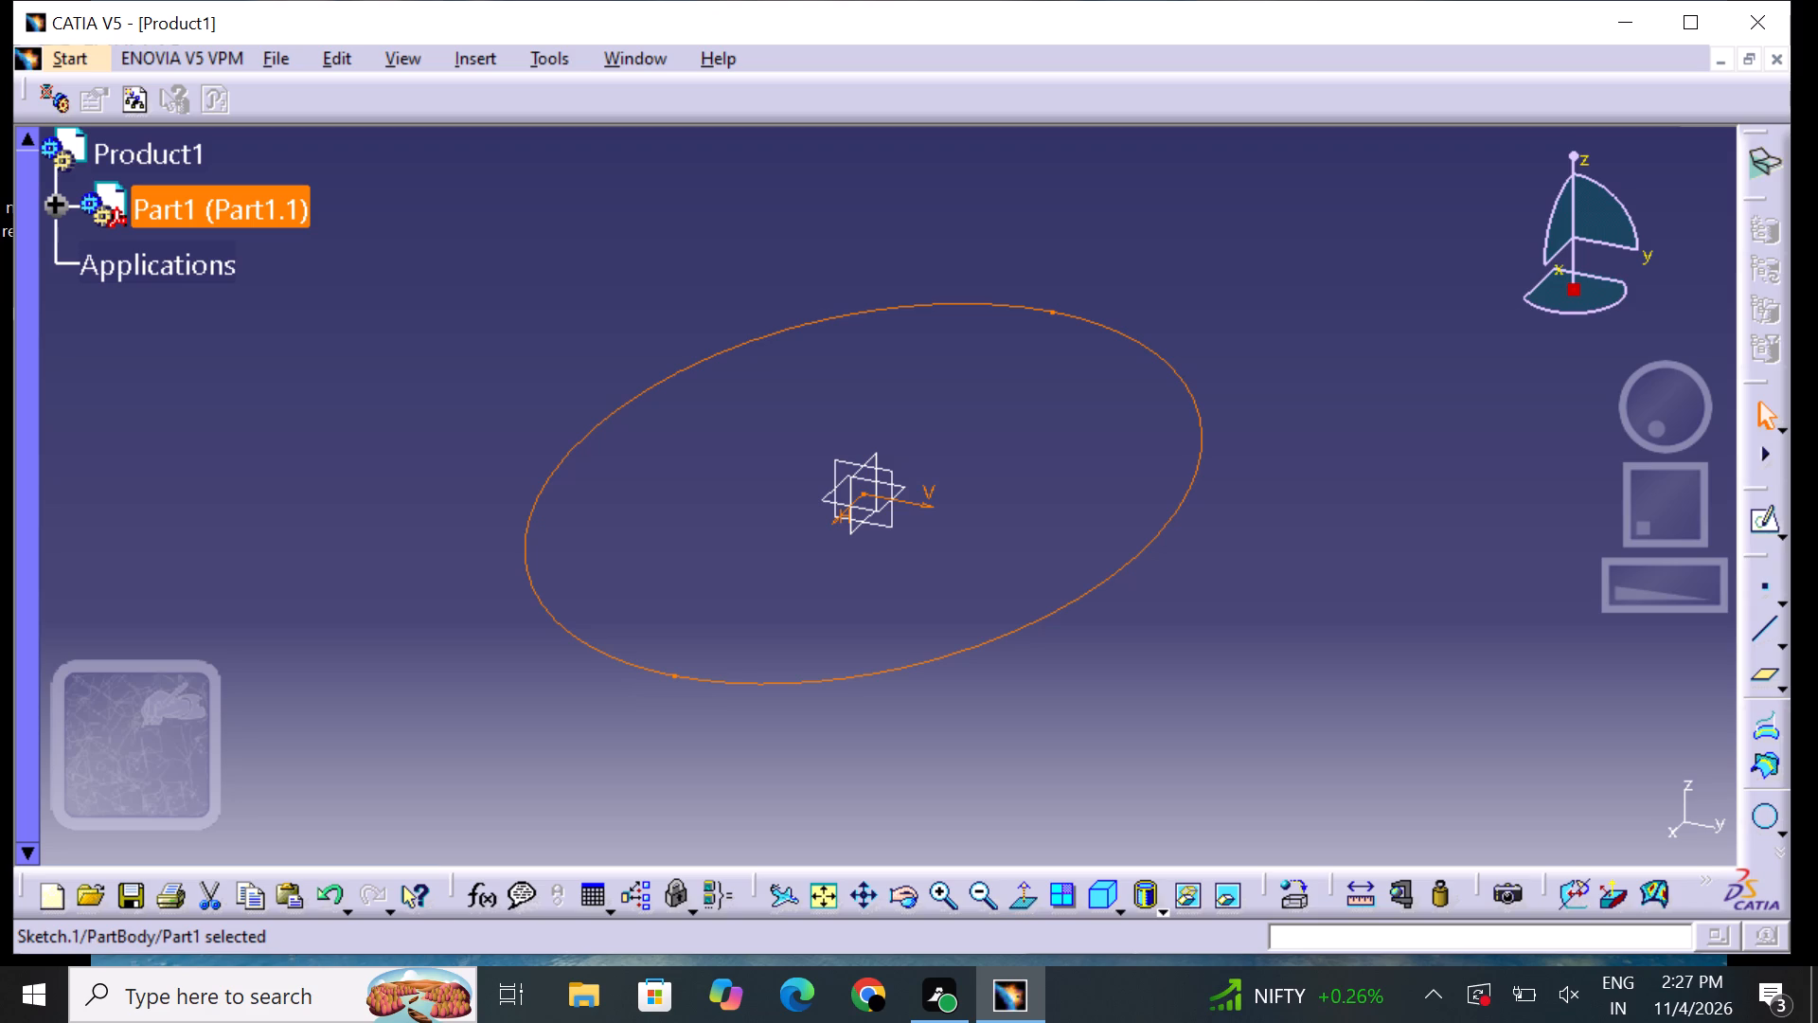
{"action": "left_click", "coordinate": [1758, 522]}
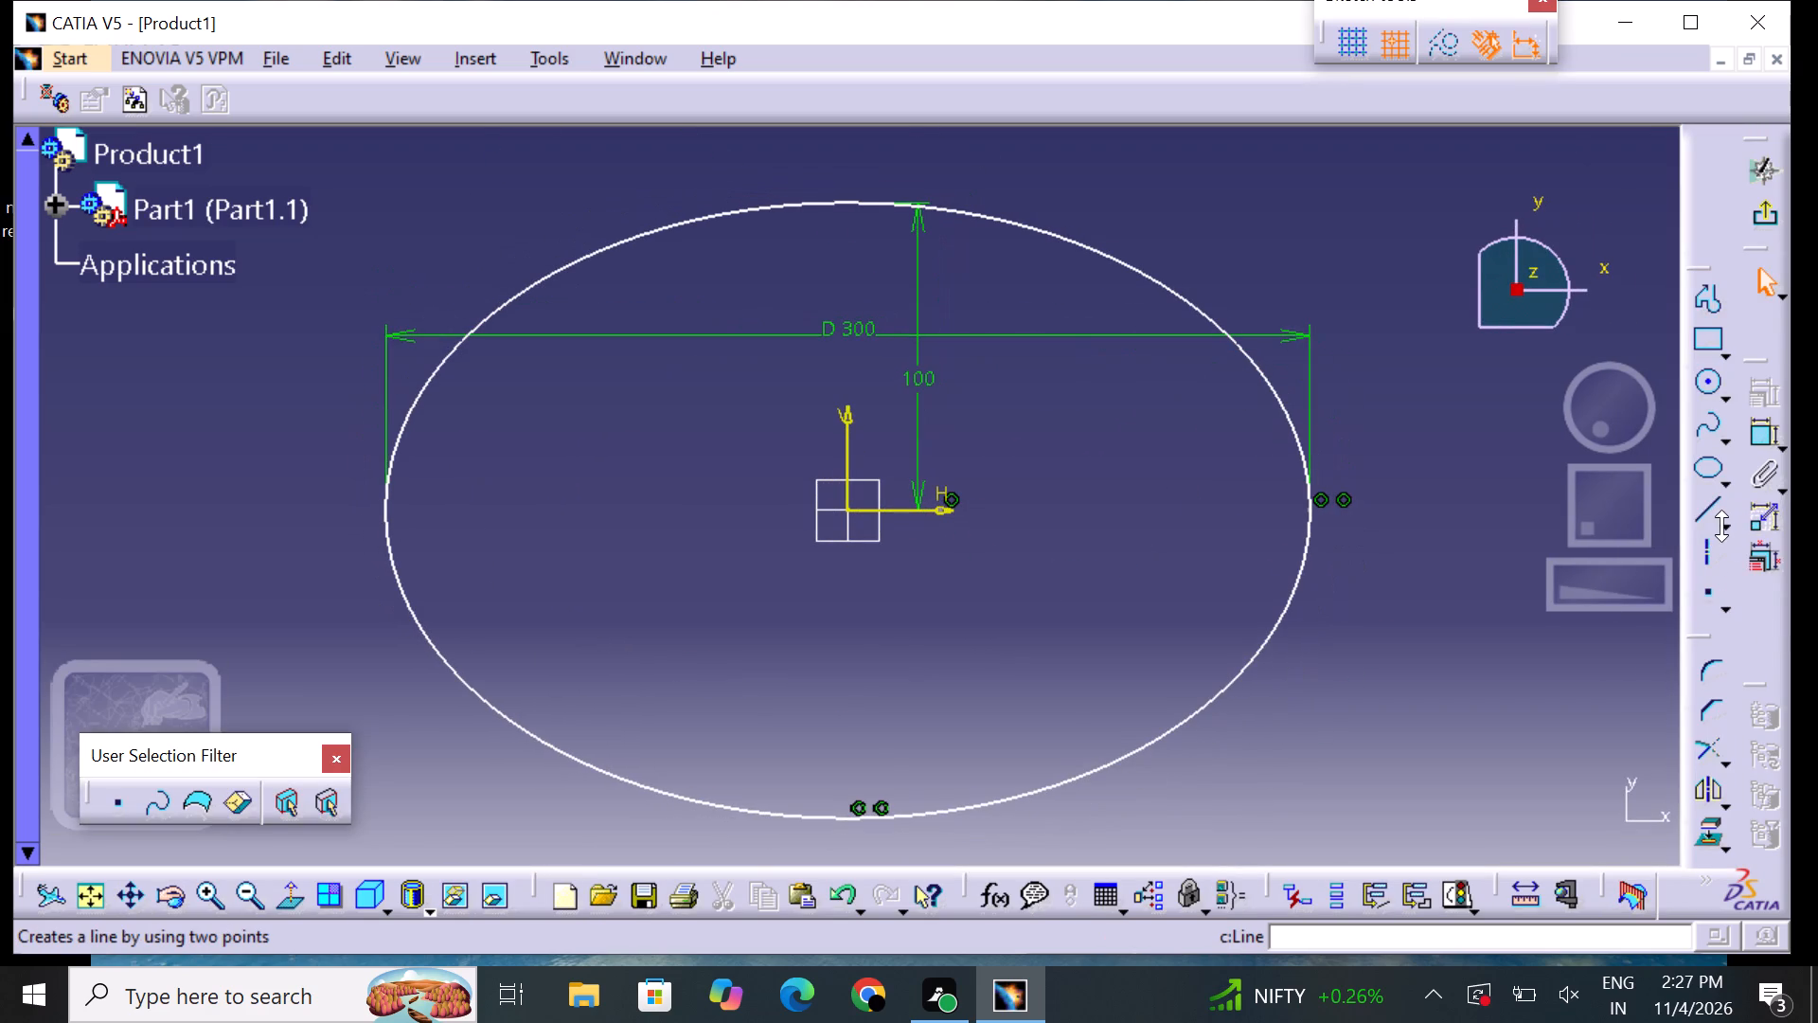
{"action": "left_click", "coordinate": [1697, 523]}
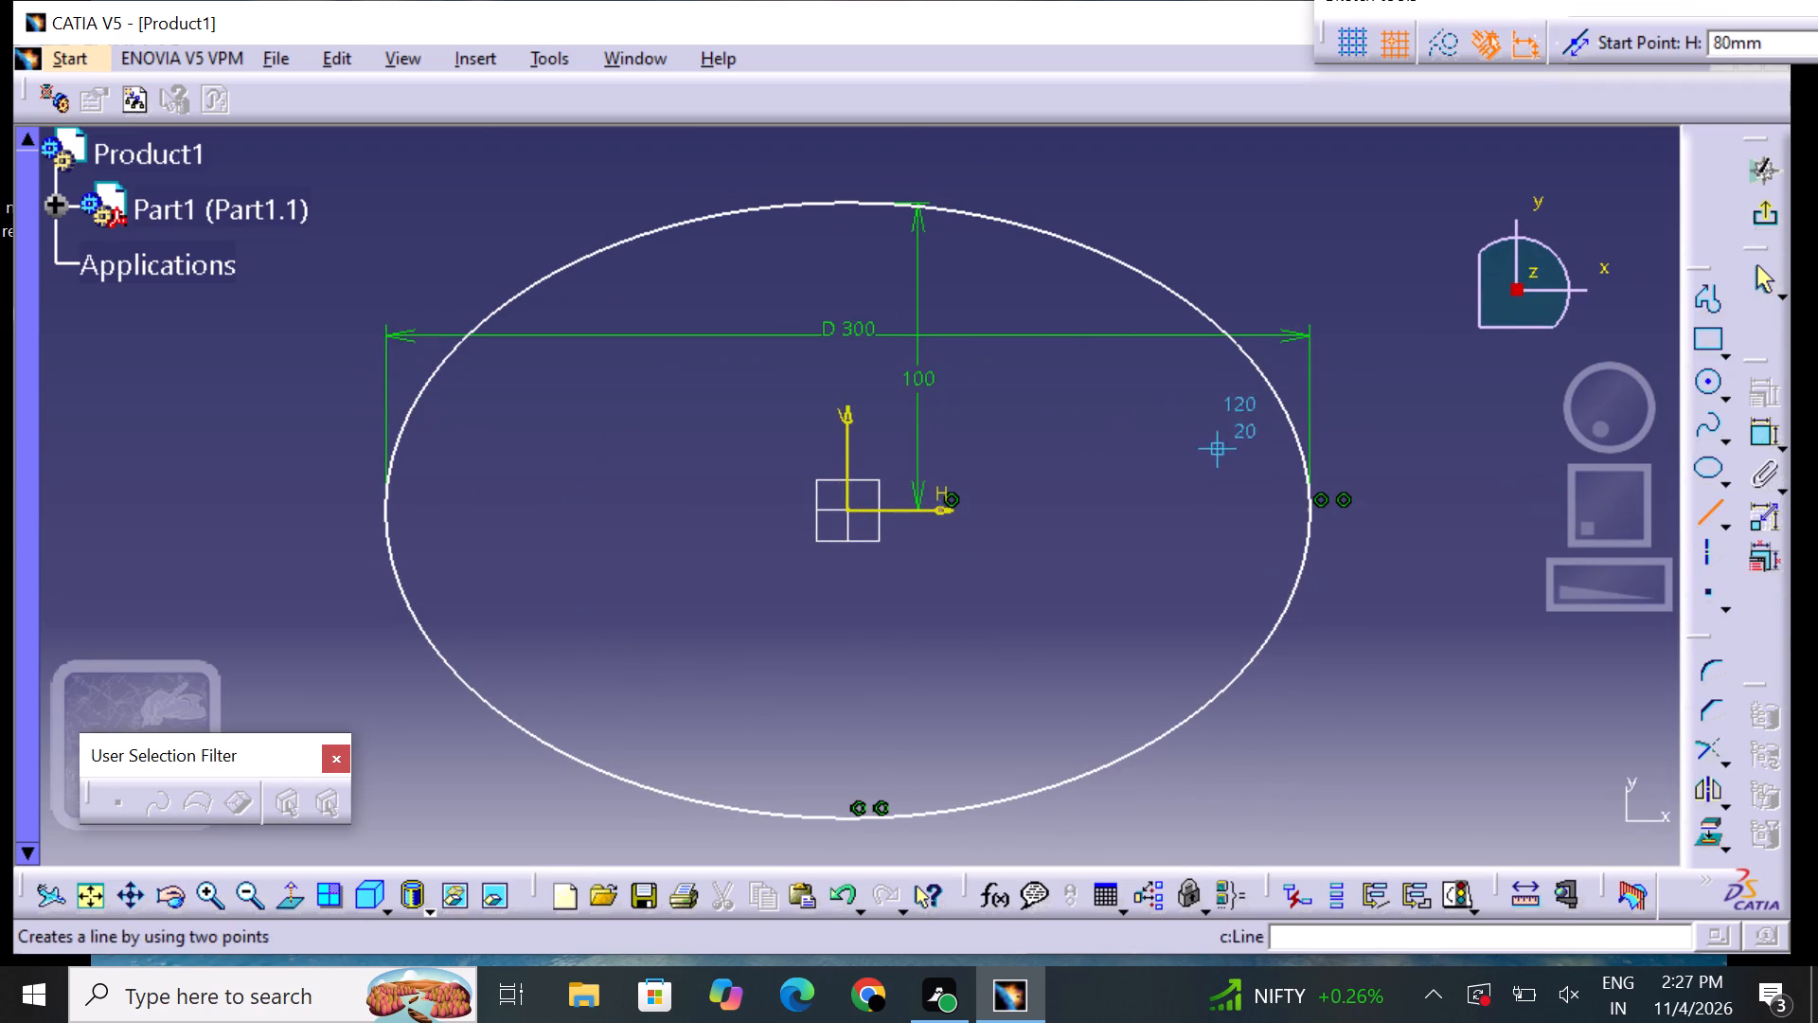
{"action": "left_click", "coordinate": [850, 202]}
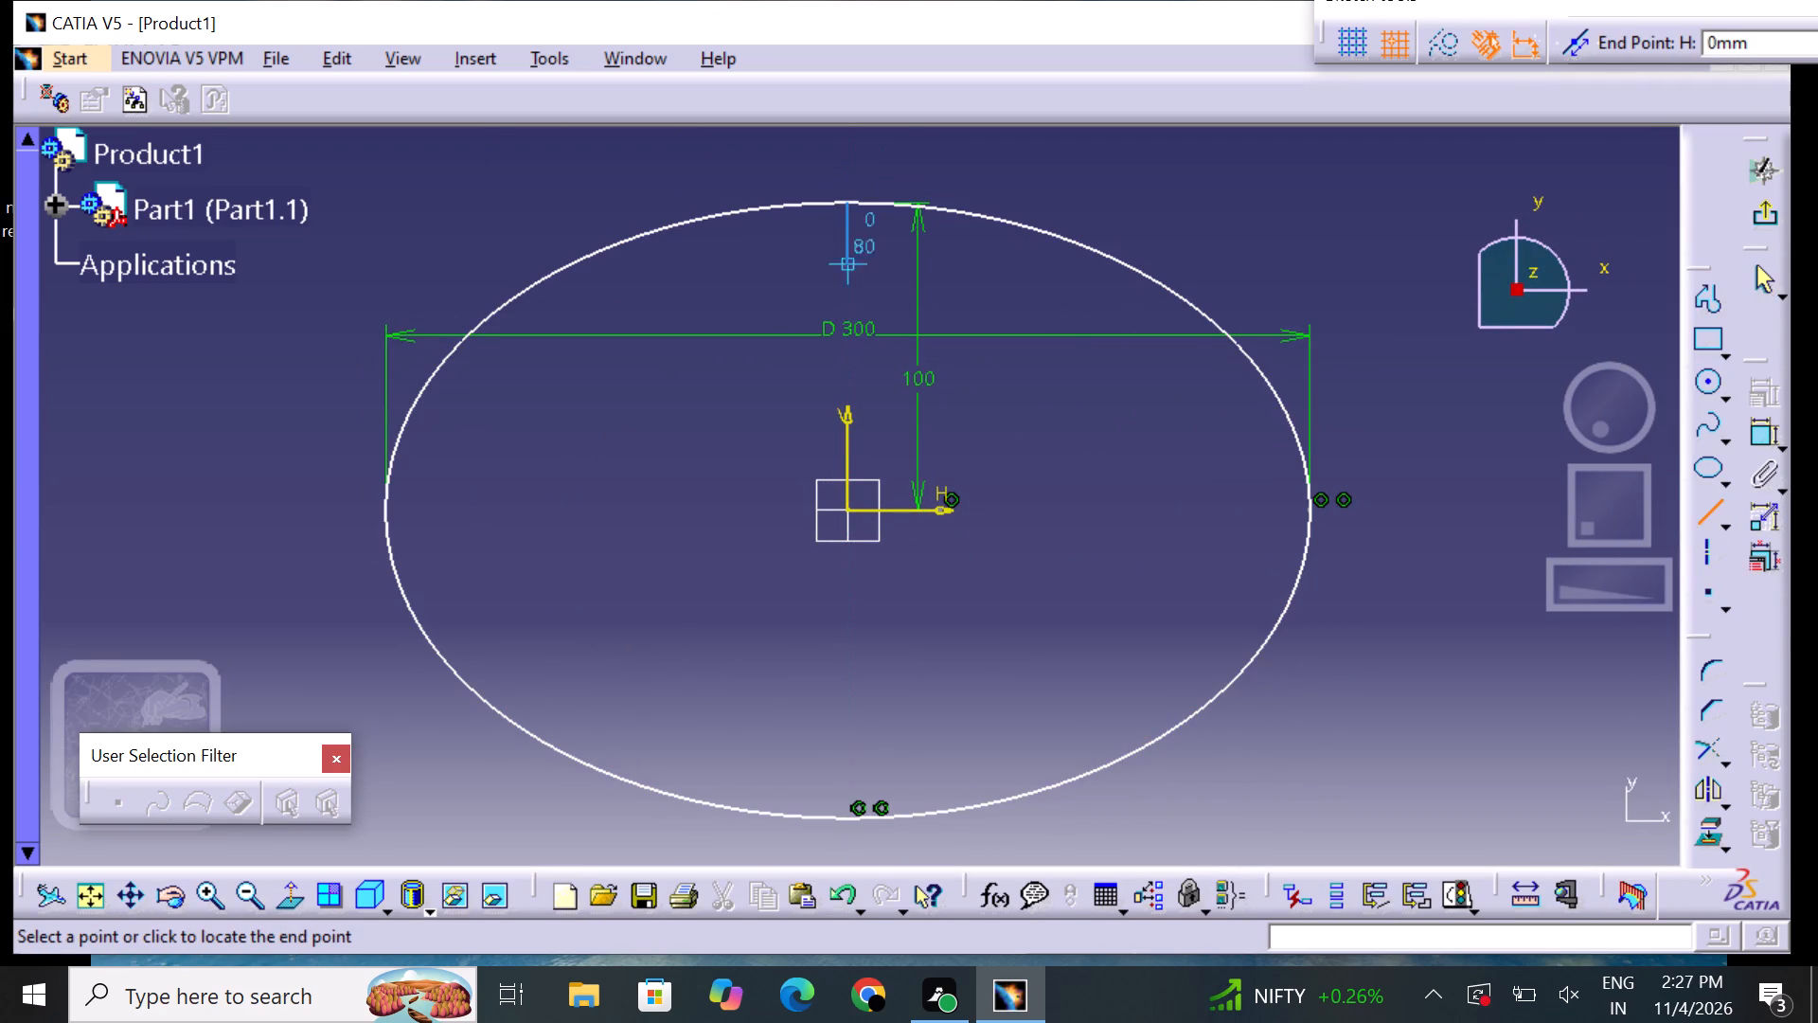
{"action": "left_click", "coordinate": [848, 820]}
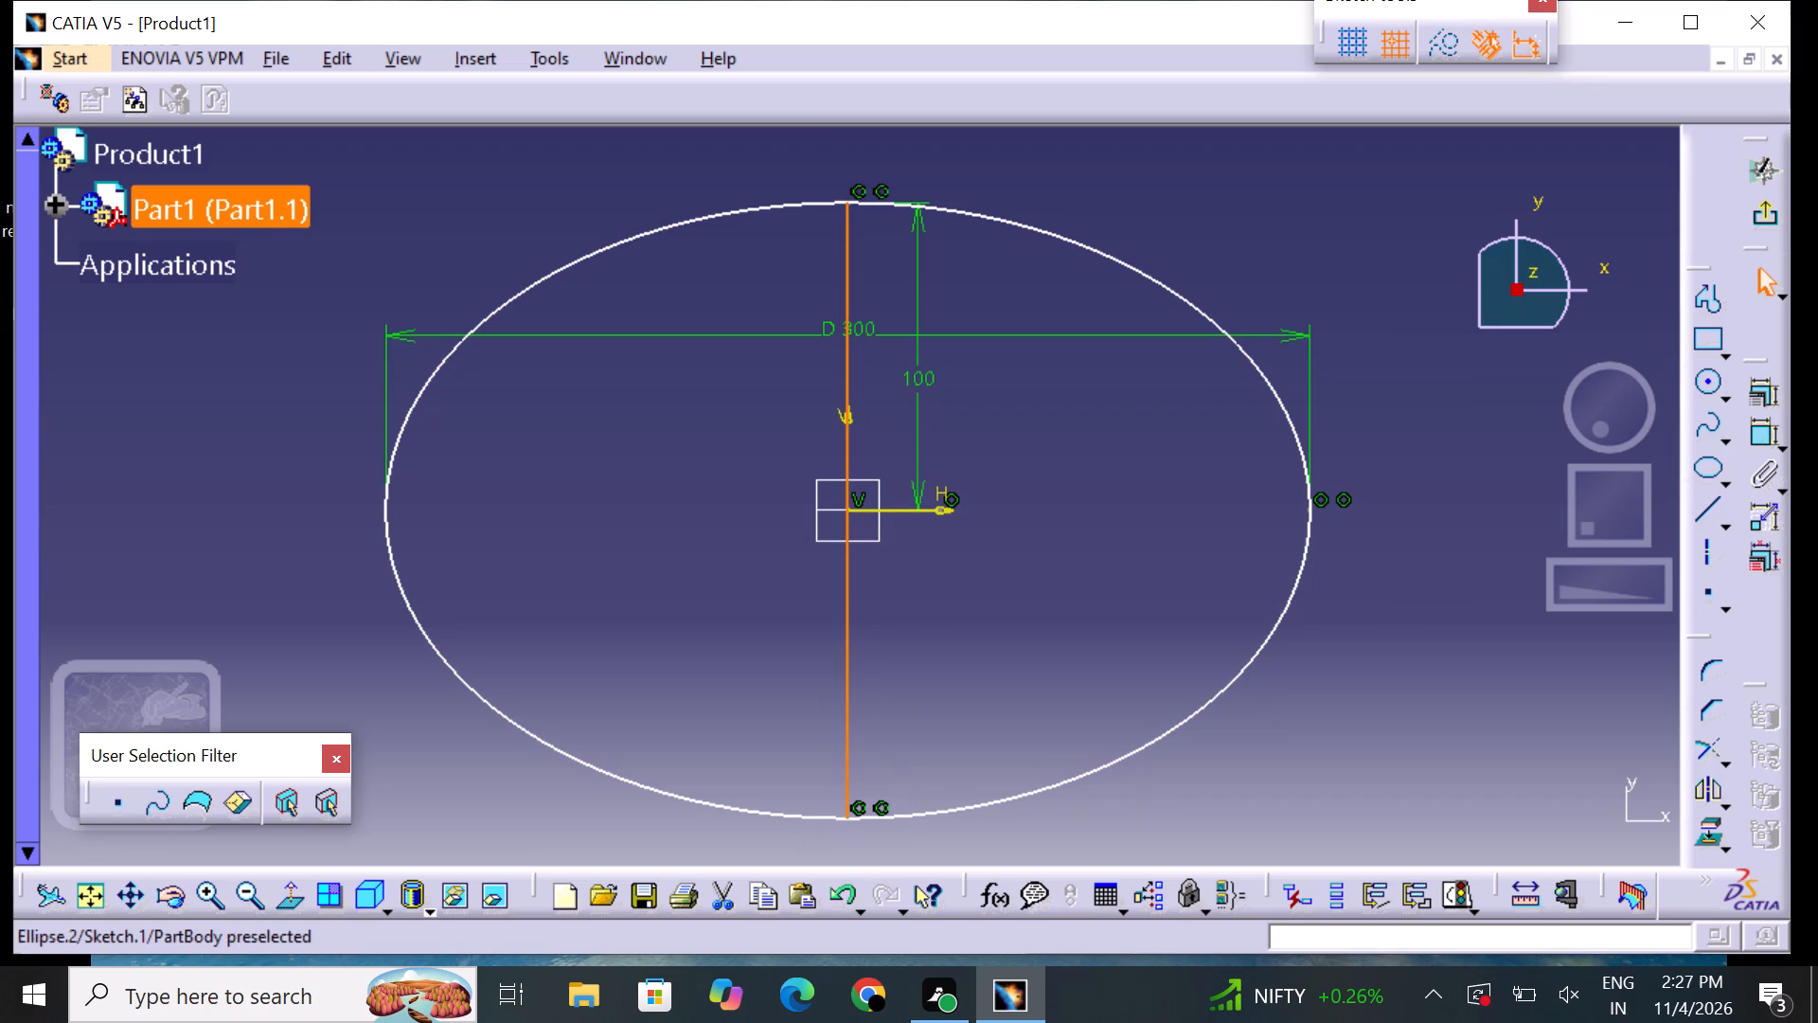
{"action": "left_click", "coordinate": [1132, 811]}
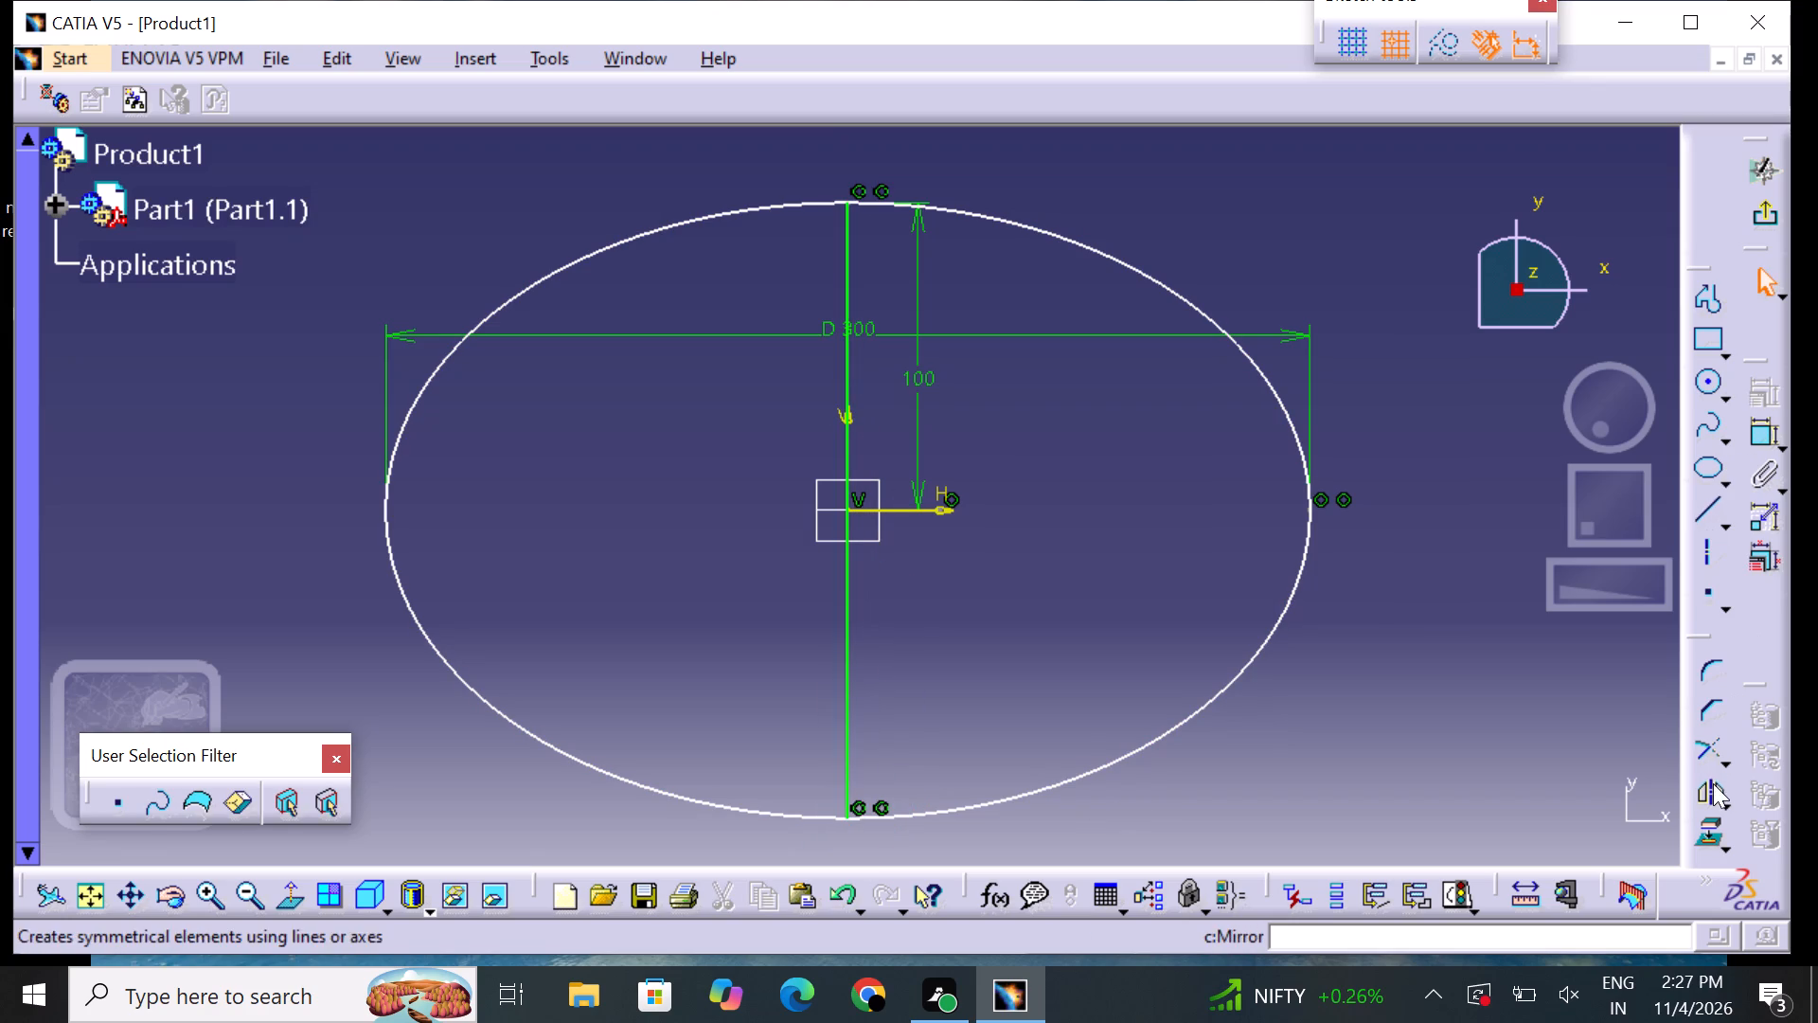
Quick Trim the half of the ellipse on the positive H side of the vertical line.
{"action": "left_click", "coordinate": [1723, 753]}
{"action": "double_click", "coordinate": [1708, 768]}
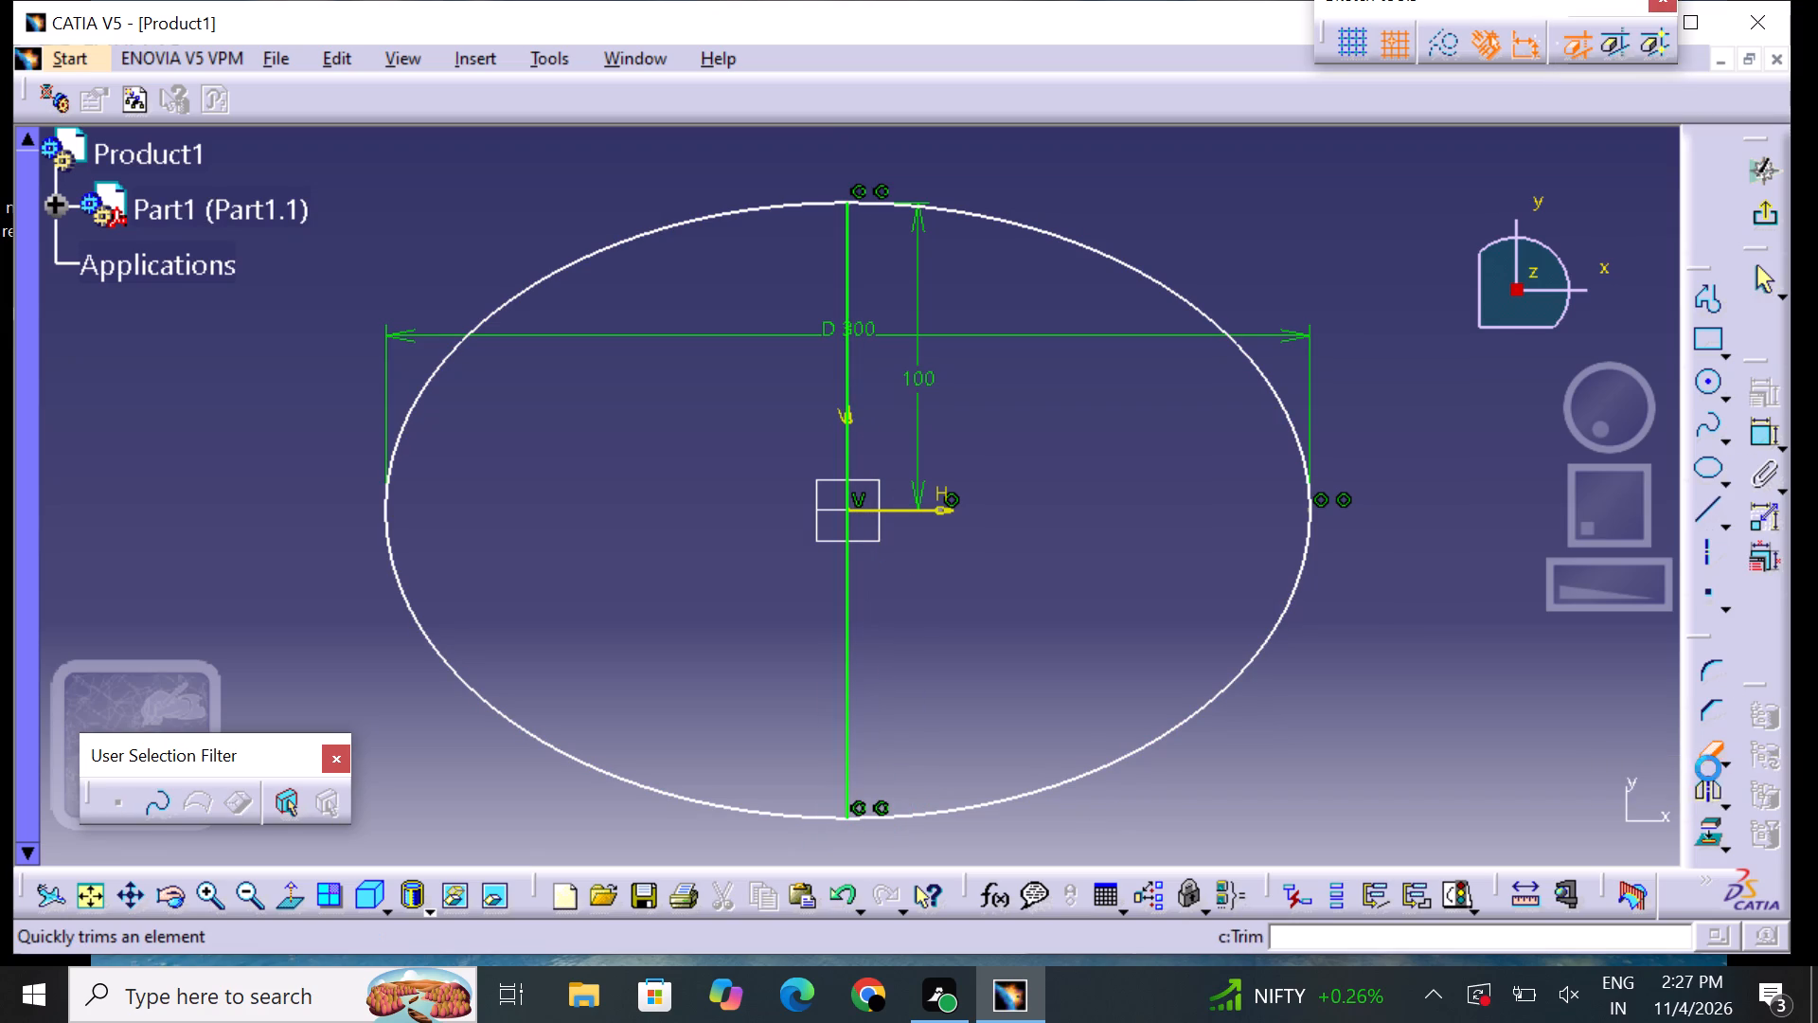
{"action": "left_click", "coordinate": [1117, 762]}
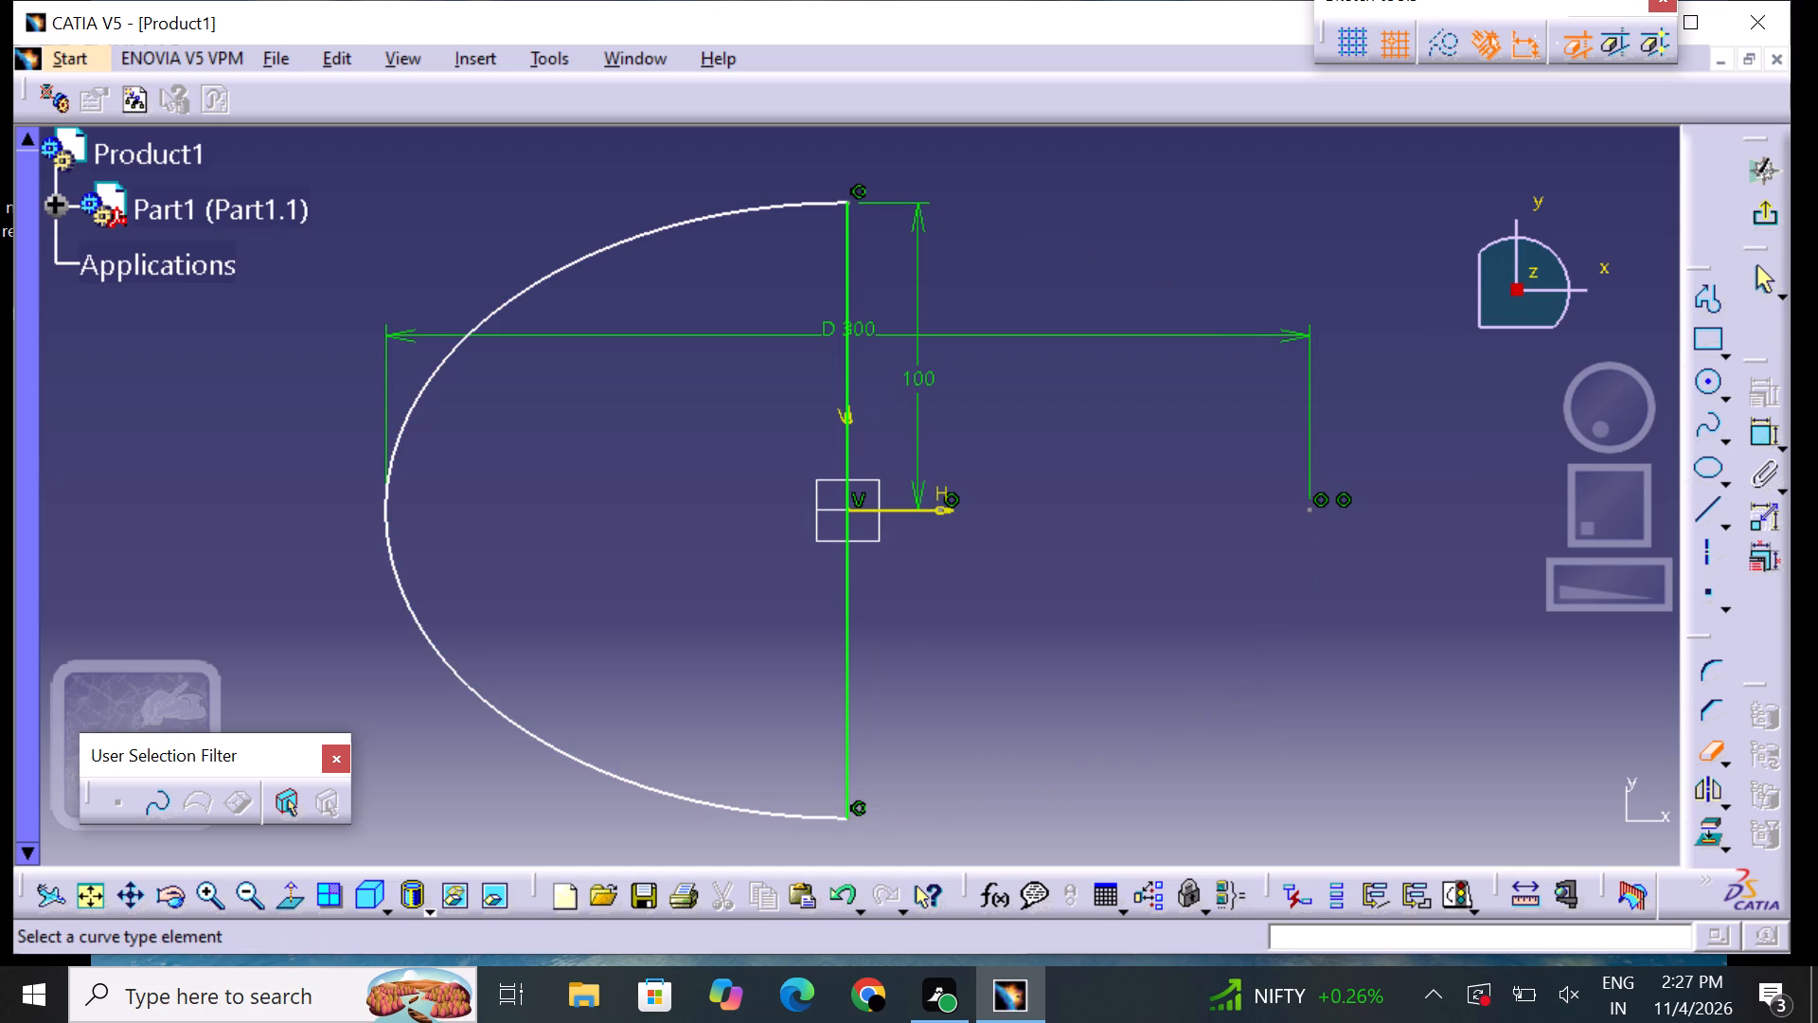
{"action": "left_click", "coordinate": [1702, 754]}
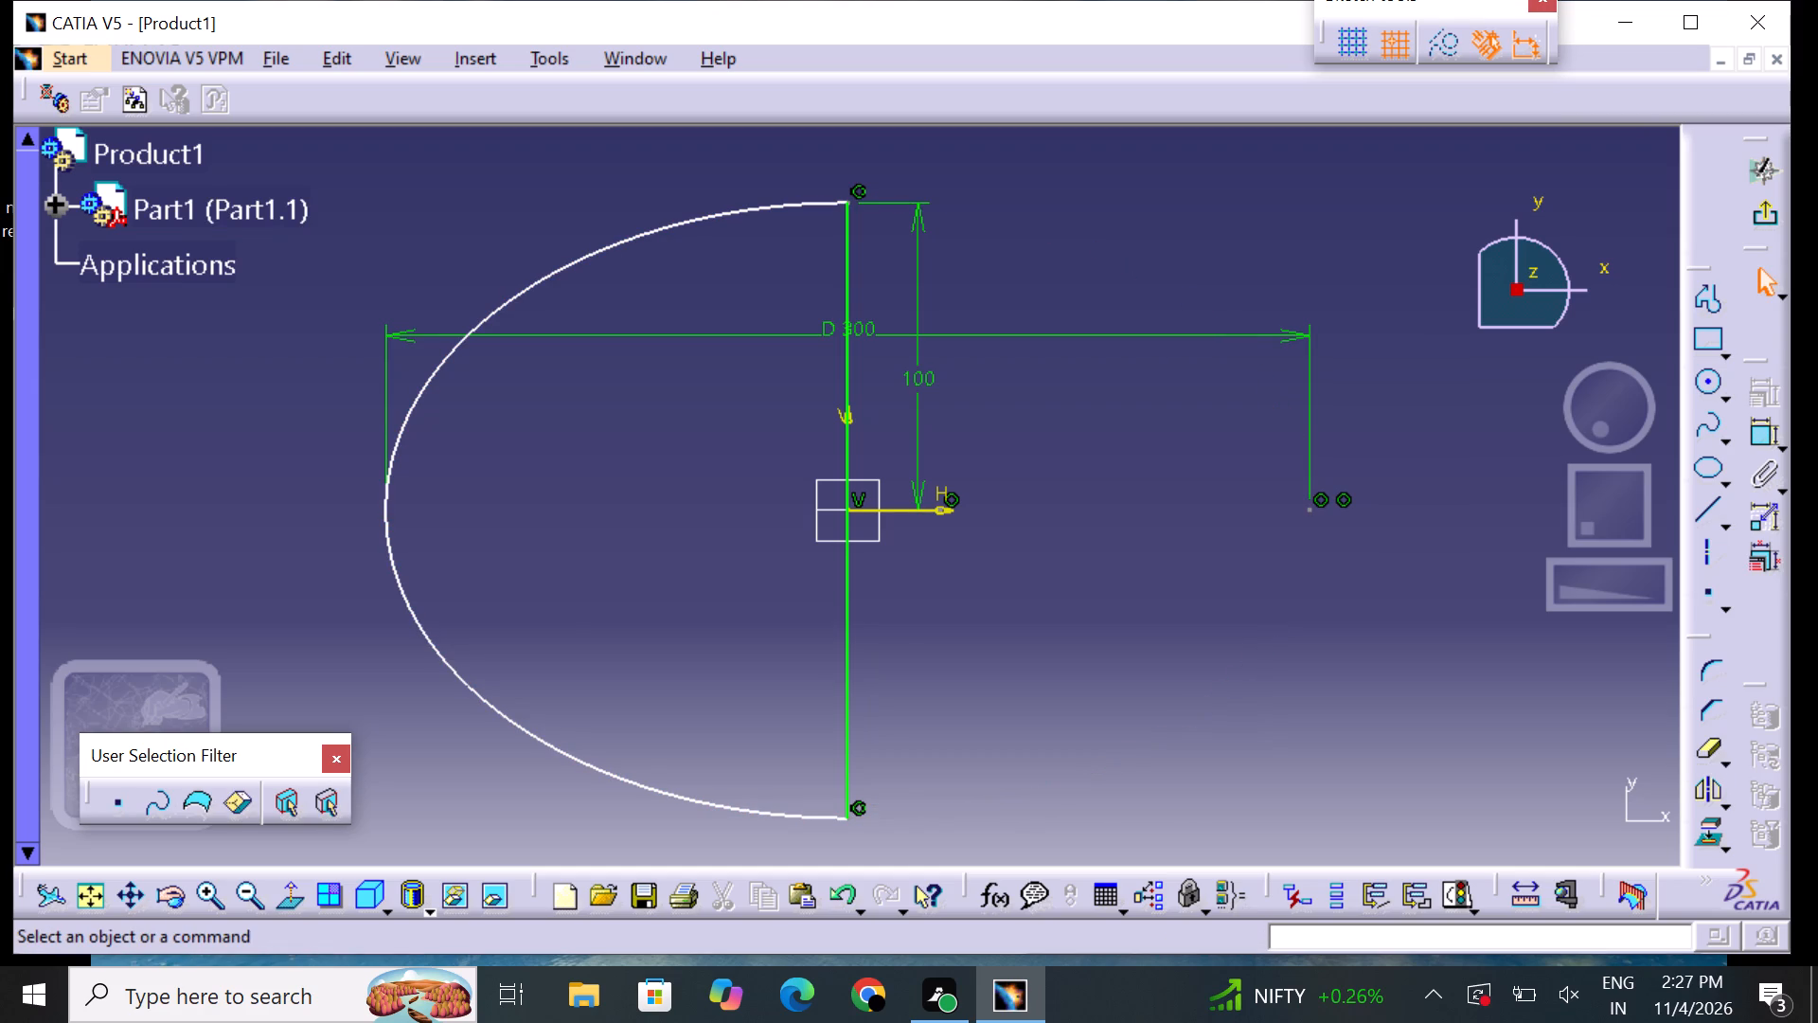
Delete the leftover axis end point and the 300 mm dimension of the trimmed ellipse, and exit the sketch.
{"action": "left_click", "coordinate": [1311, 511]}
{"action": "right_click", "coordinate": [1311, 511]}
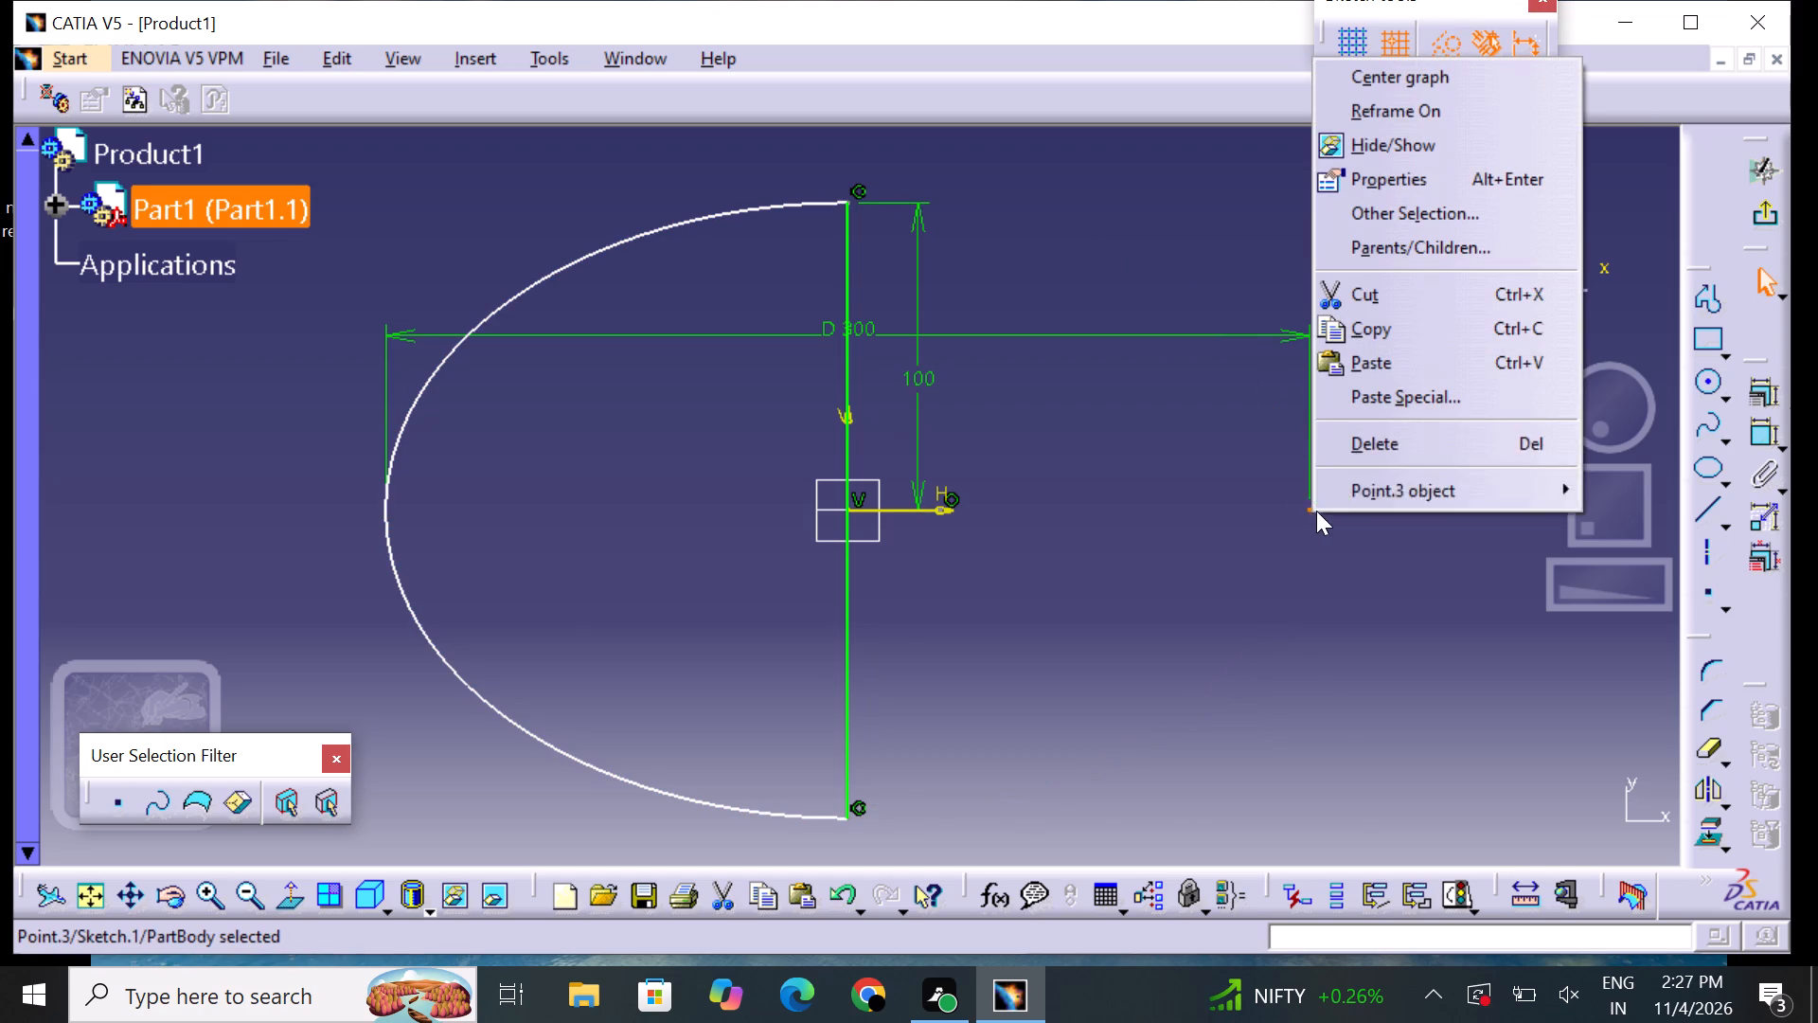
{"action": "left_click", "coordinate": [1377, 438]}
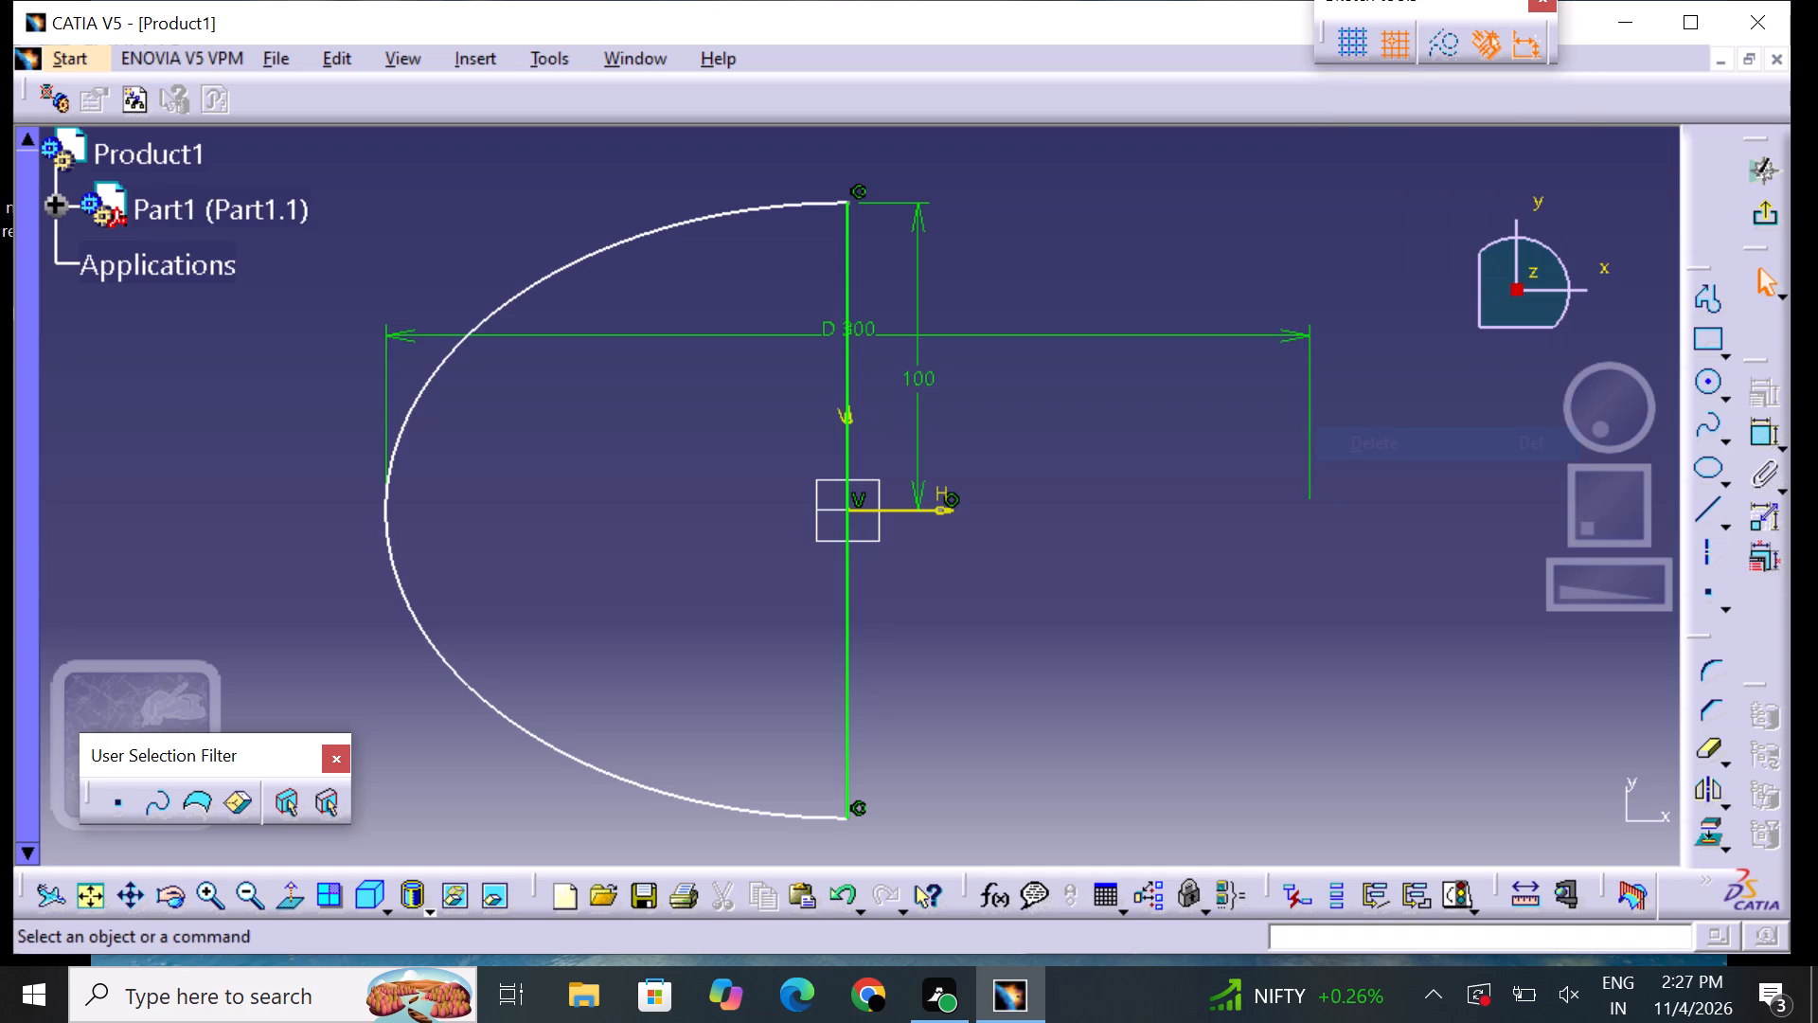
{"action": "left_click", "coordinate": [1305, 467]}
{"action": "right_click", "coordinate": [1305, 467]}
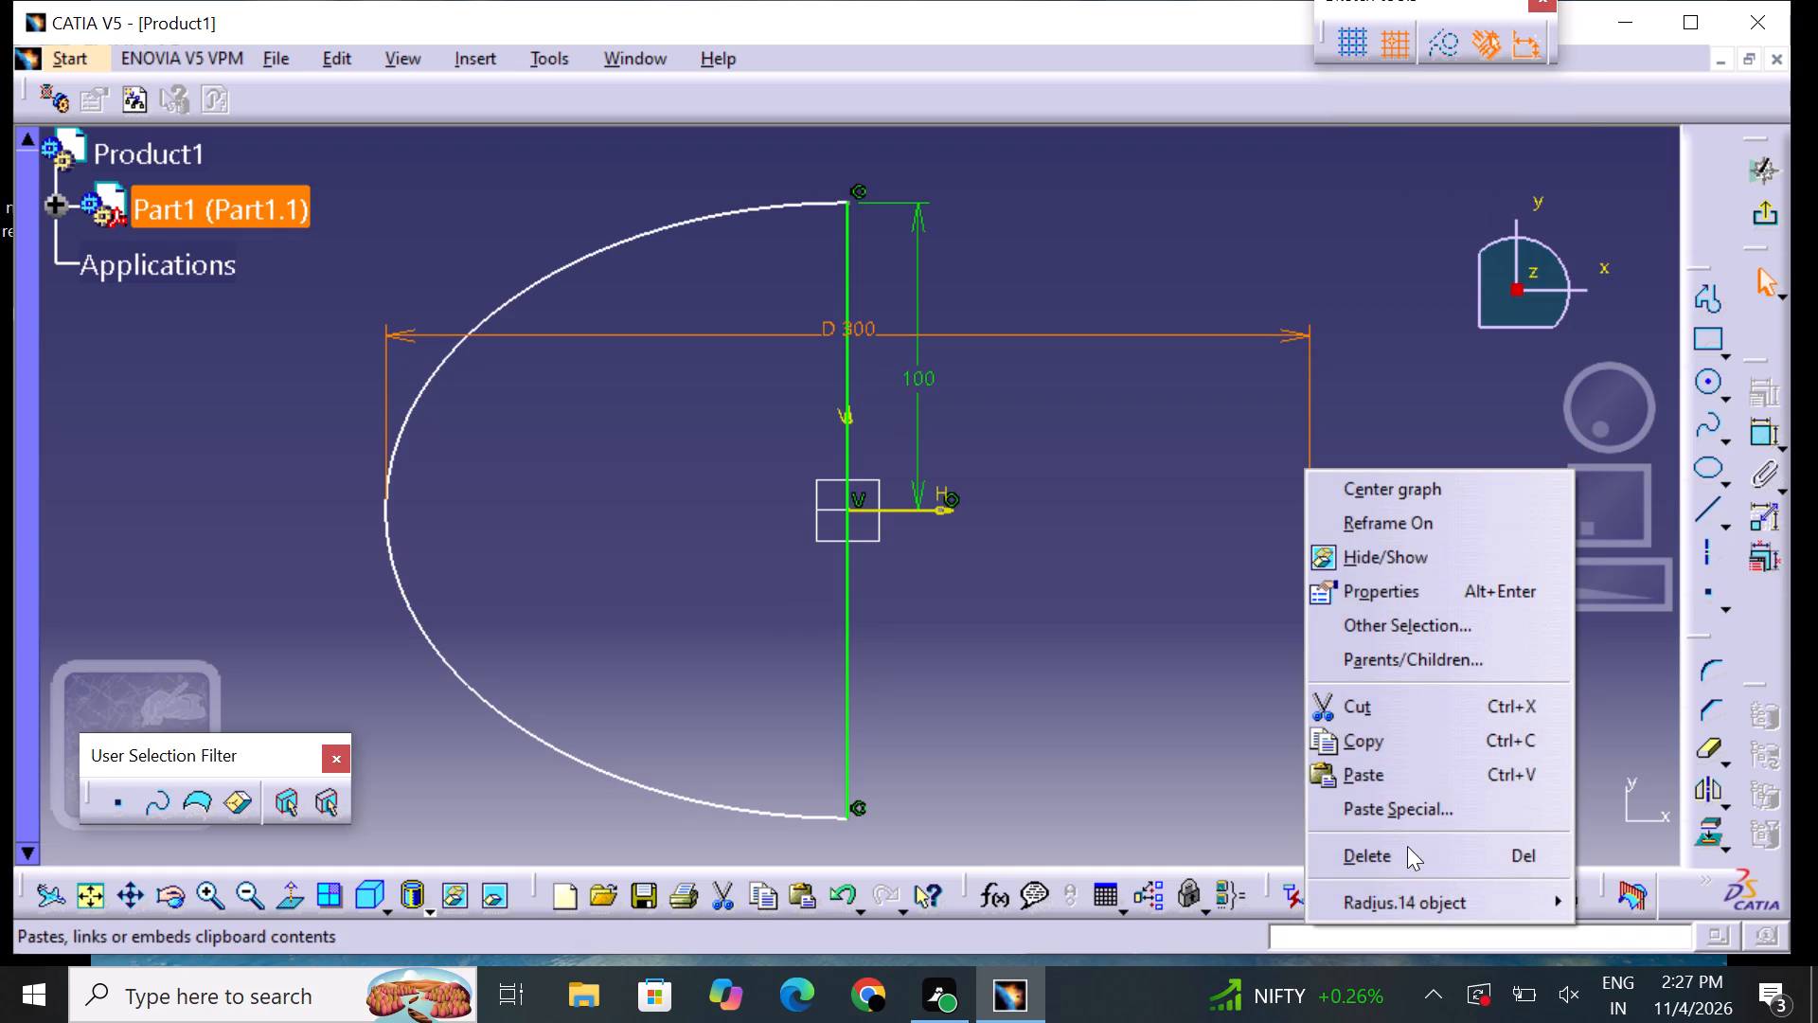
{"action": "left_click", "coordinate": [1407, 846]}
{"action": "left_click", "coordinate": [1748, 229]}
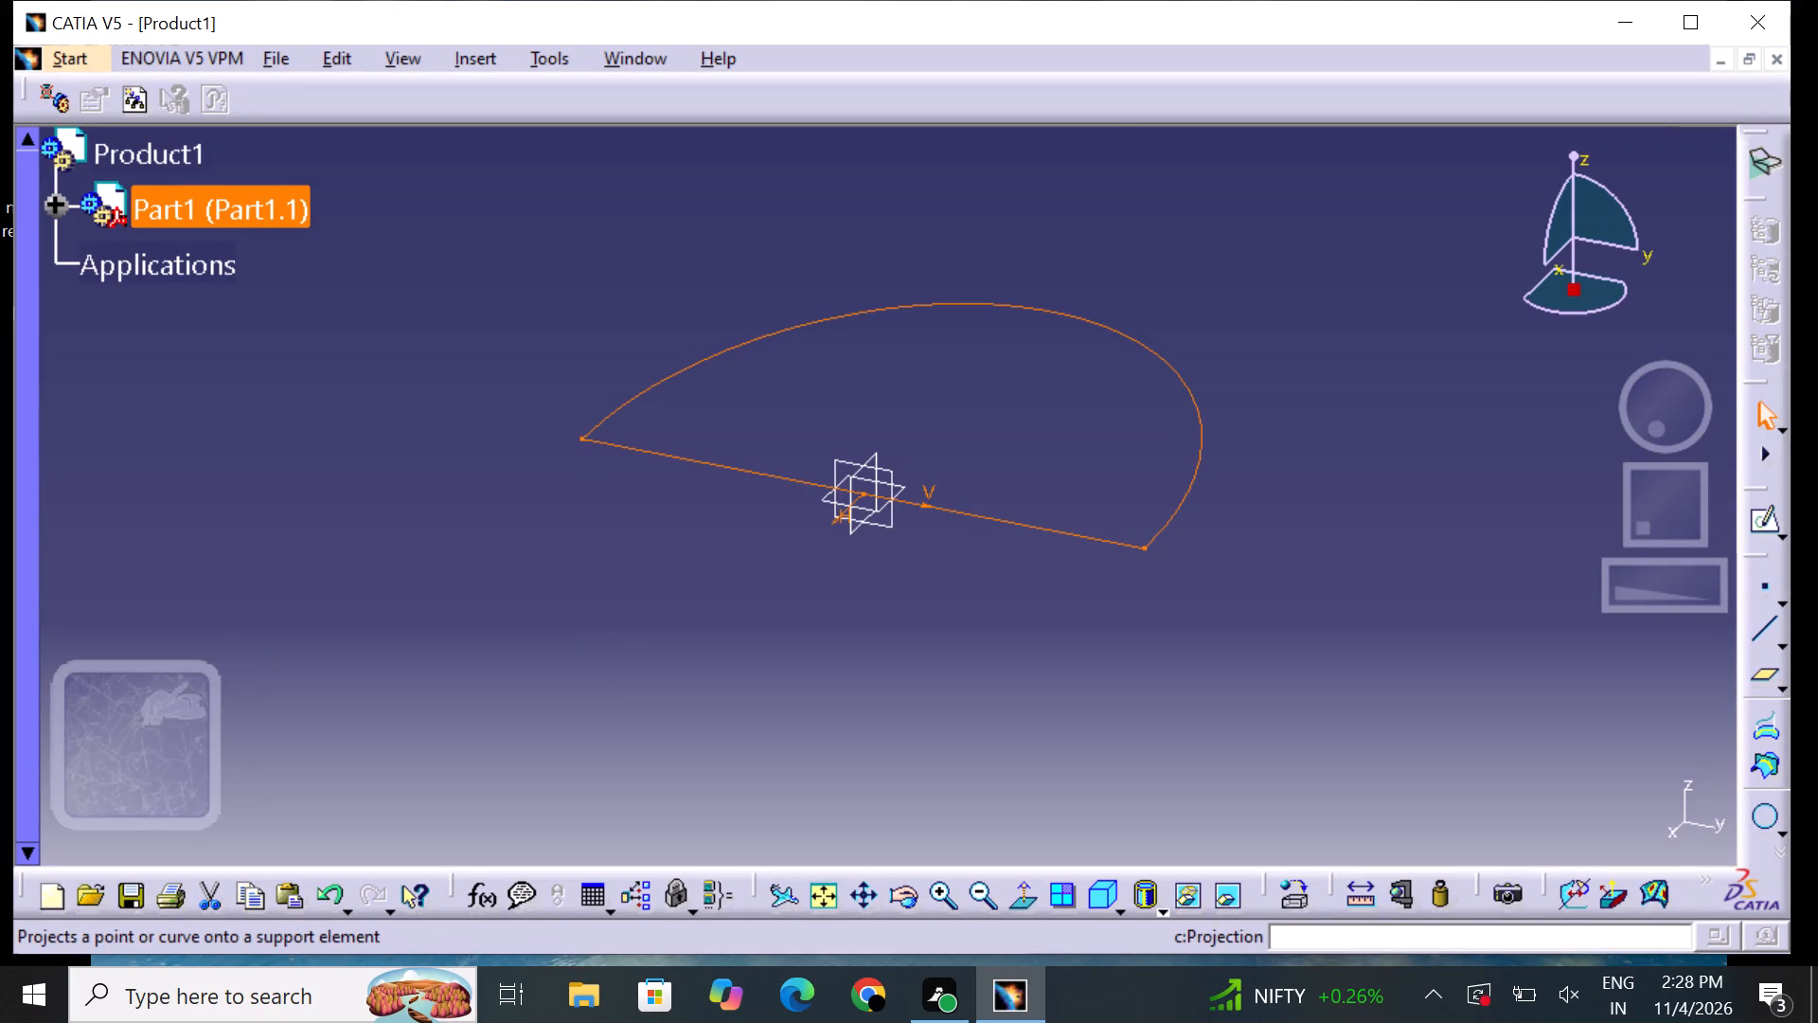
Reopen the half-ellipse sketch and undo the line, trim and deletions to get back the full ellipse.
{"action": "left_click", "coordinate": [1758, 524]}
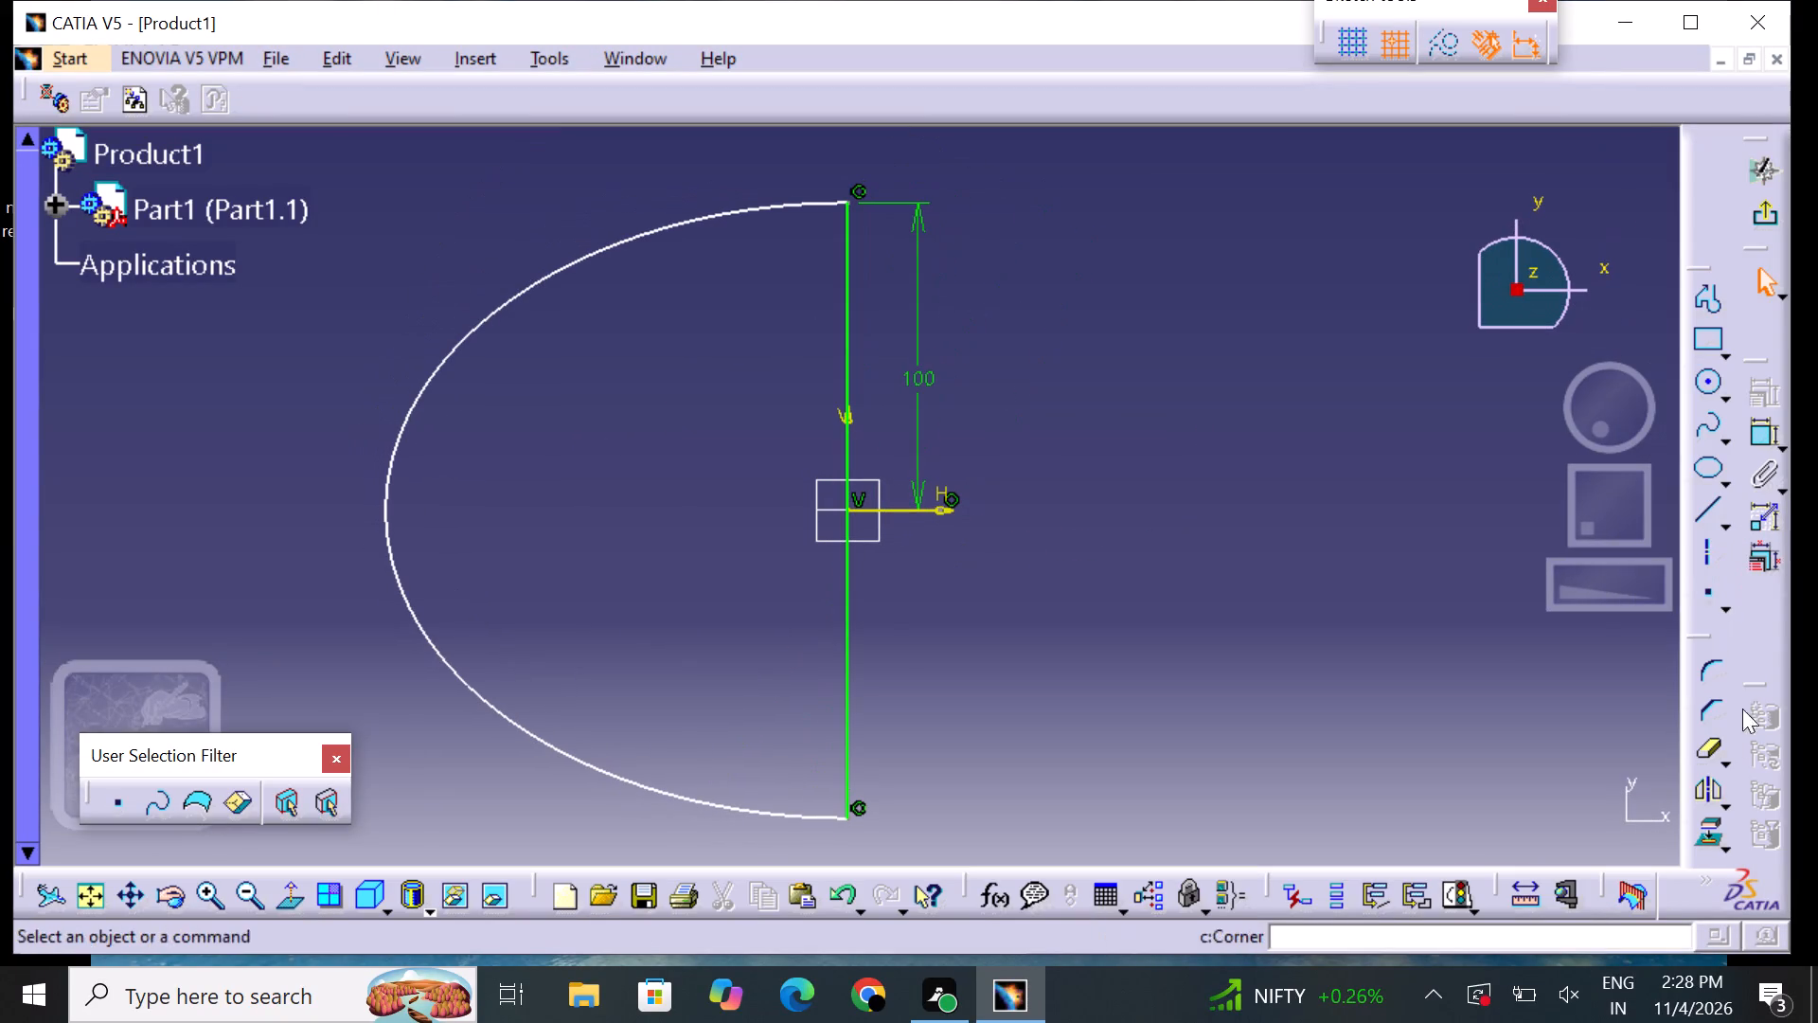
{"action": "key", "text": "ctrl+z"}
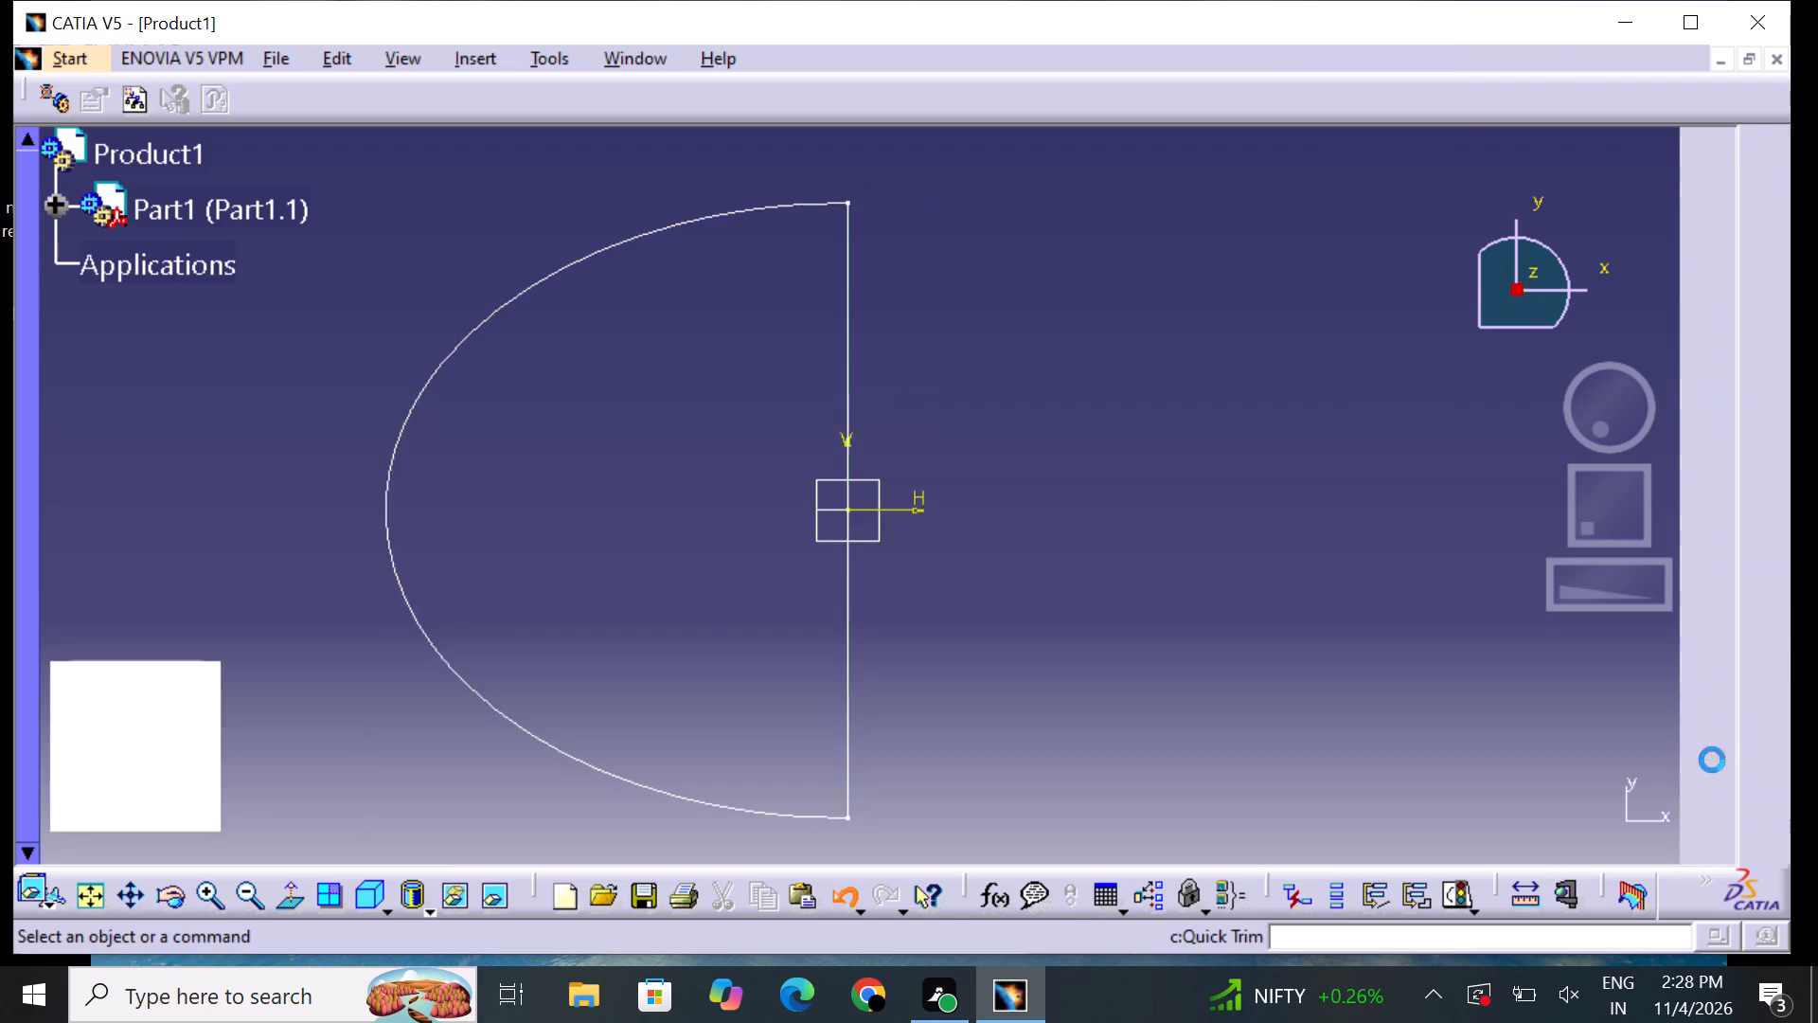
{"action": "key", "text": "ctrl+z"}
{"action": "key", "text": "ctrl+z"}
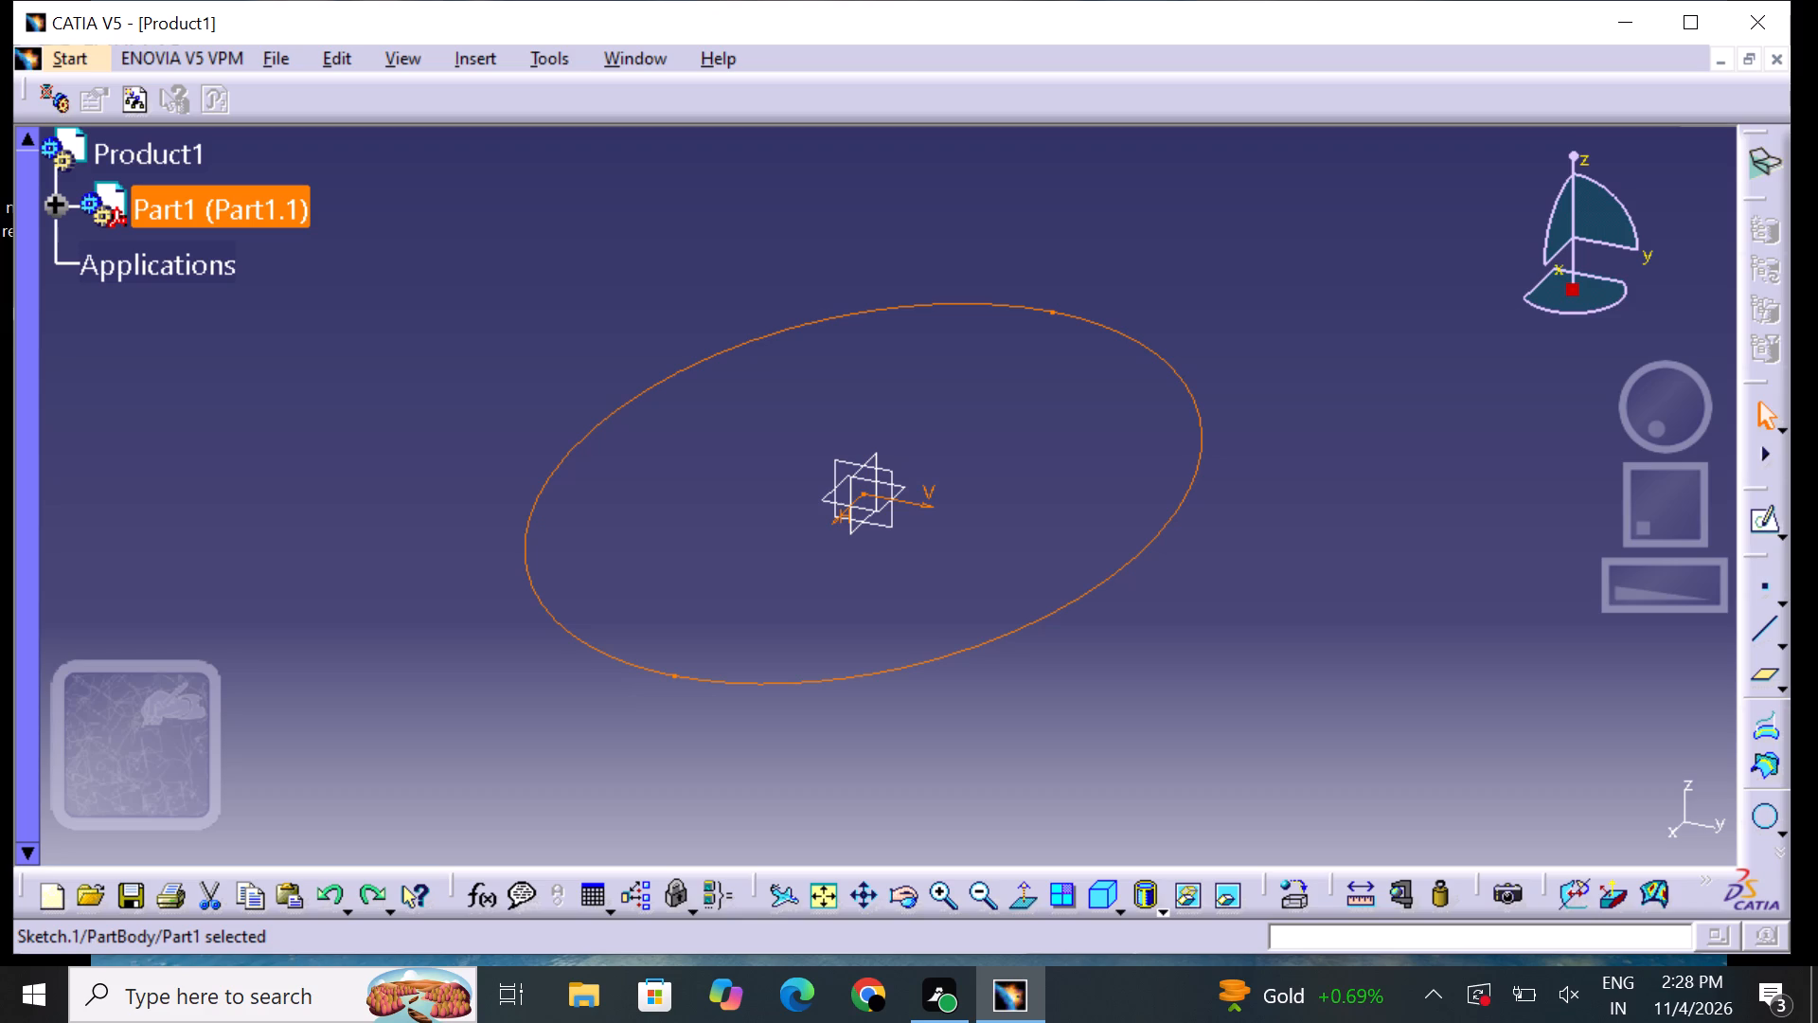
Reopen and exit the ellipse sketch, expand Part1 in the tree, and start a separate new sketch on its xy plane.
{"action": "left_click", "coordinate": [1185, 493]}
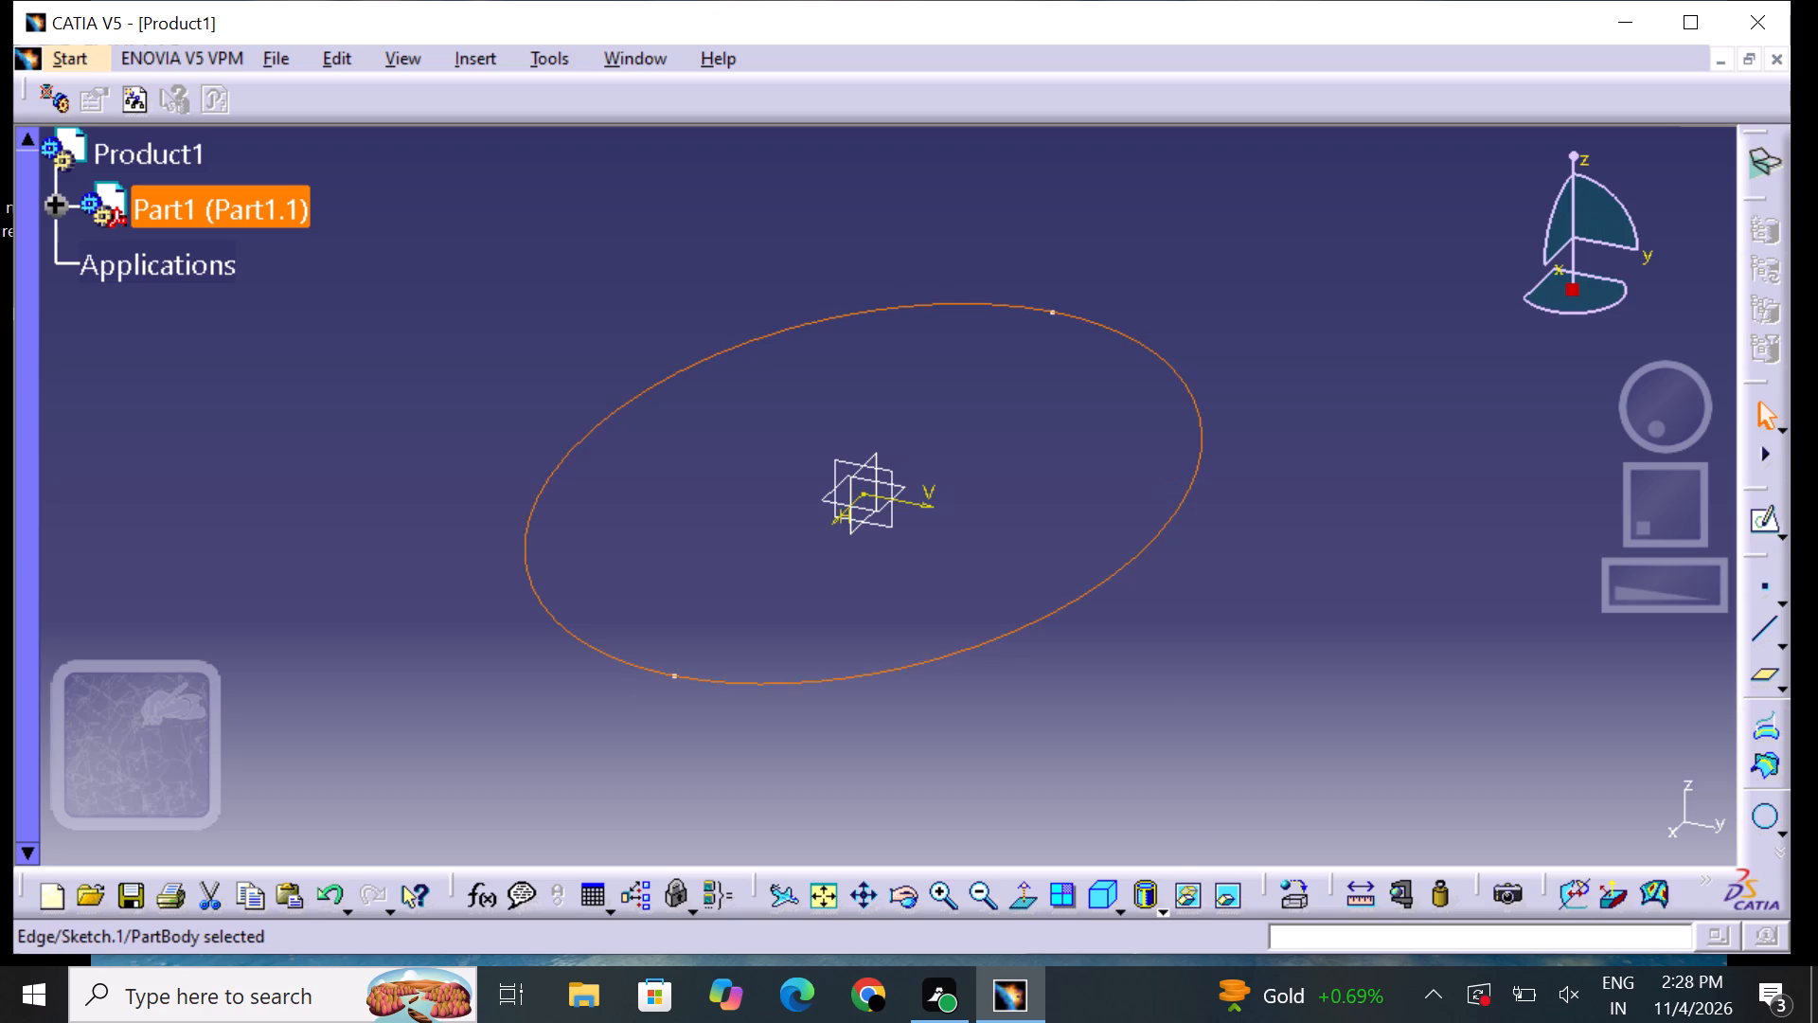
{"action": "left_click", "coordinate": [1762, 508]}
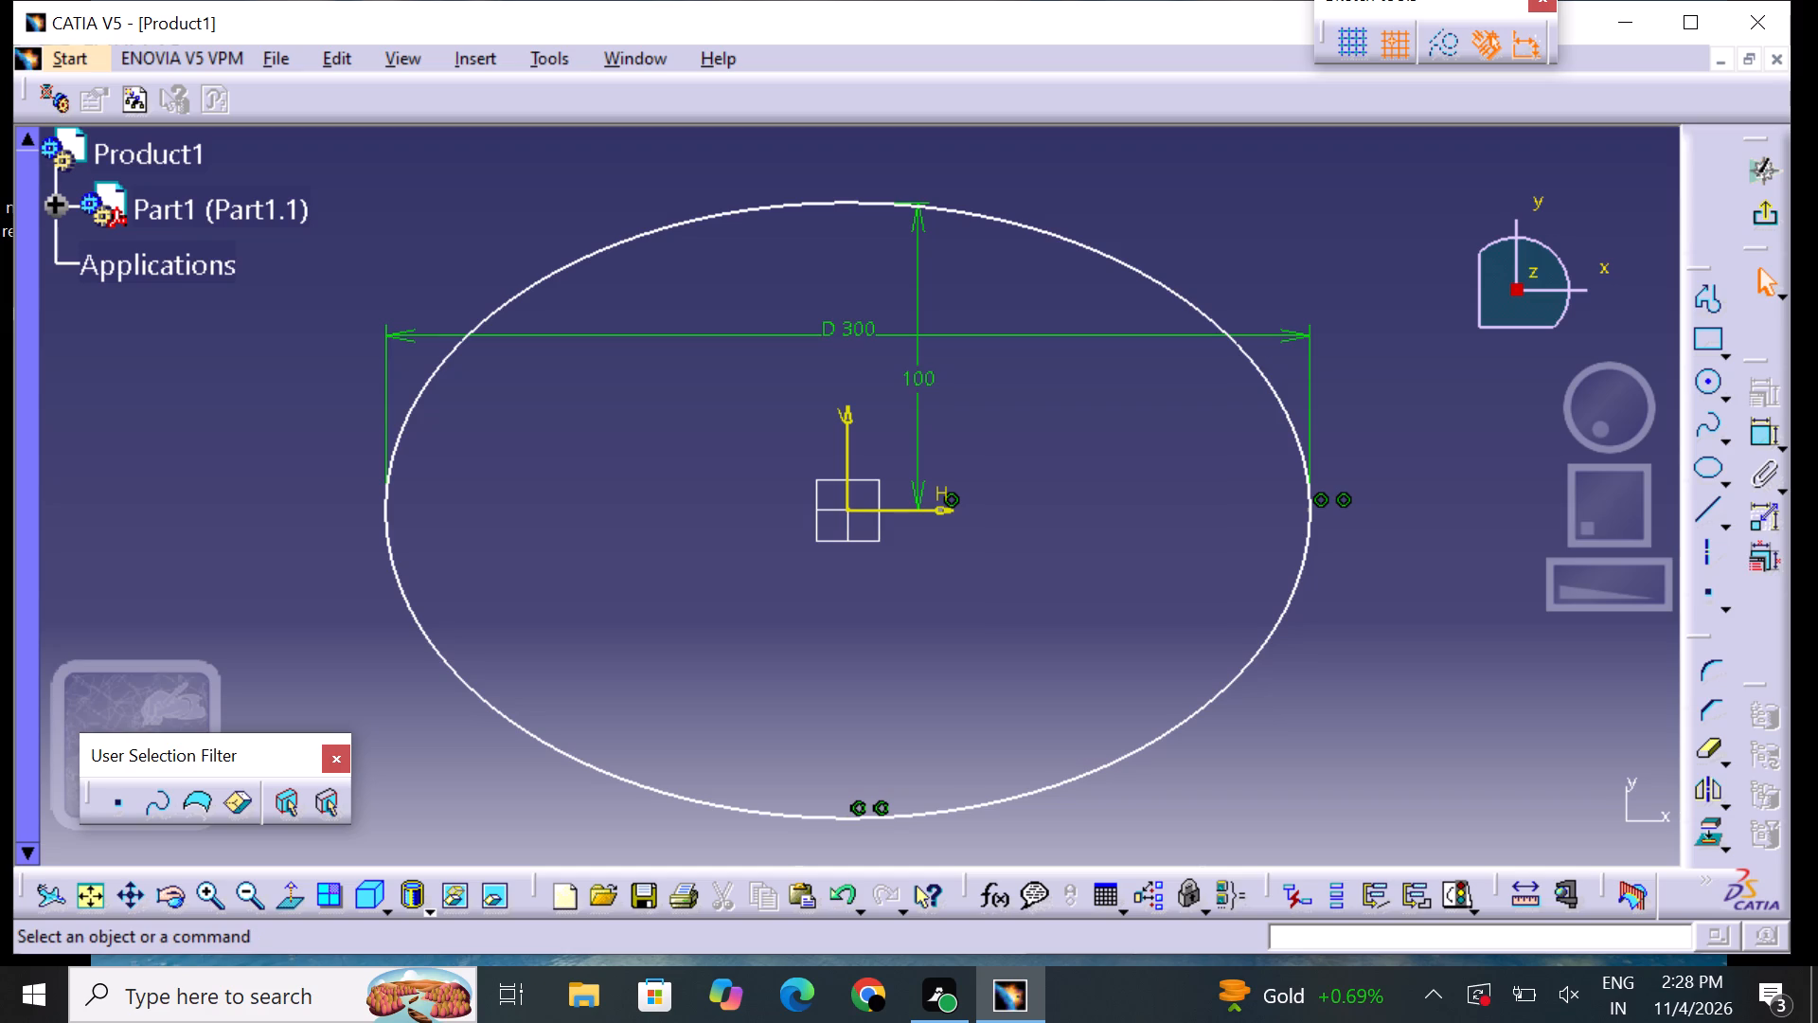
{"action": "left_click", "coordinate": [50, 212]}
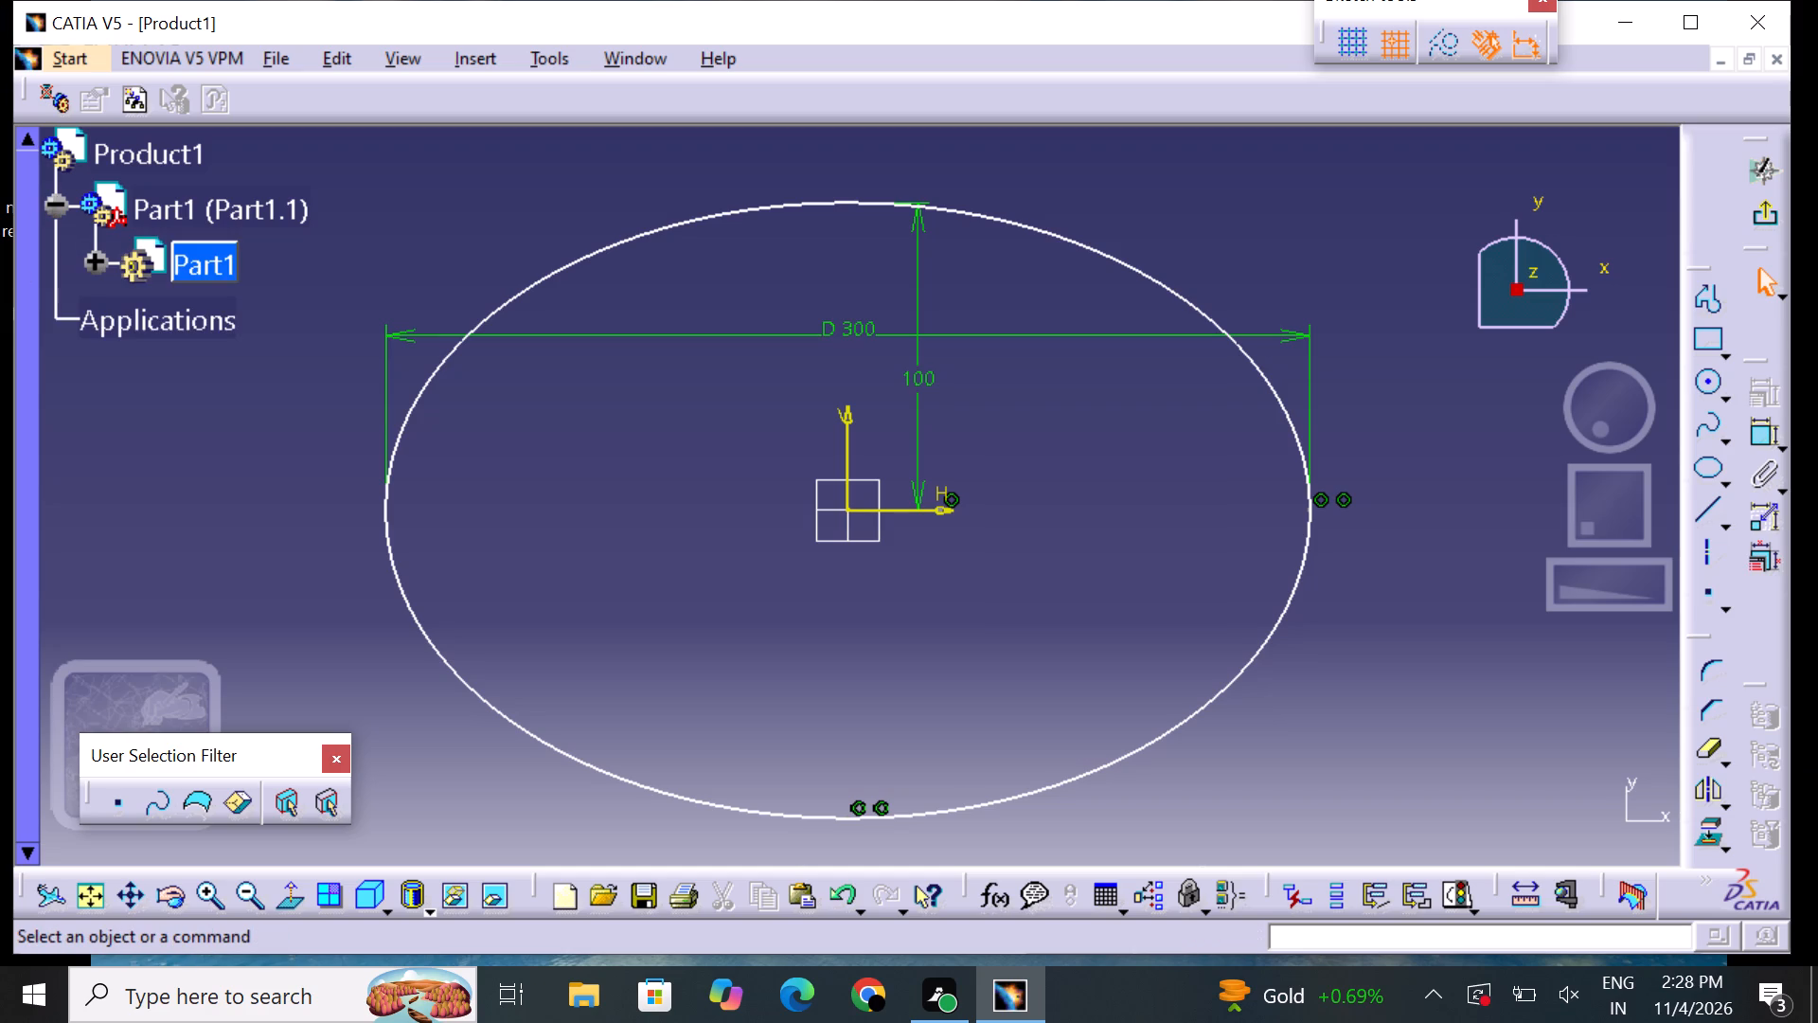
{"action": "left_click", "coordinate": [87, 260]}
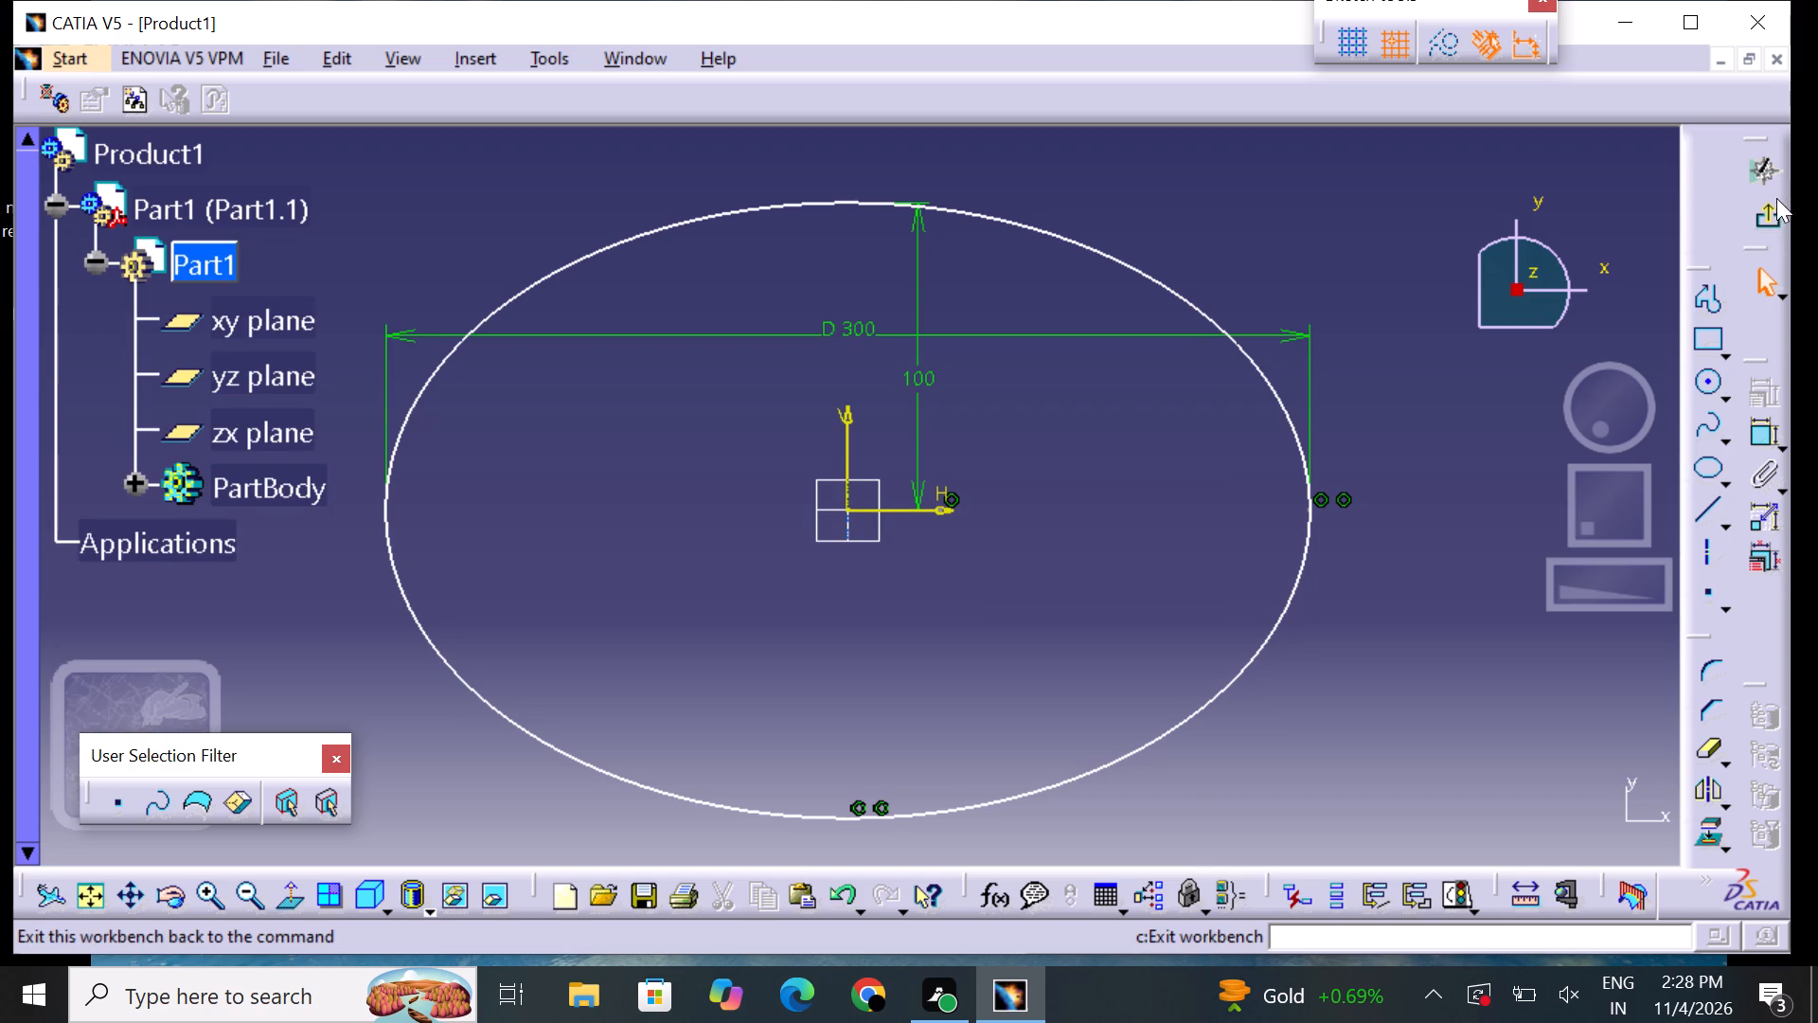
{"action": "left_click", "coordinate": [1757, 208]}
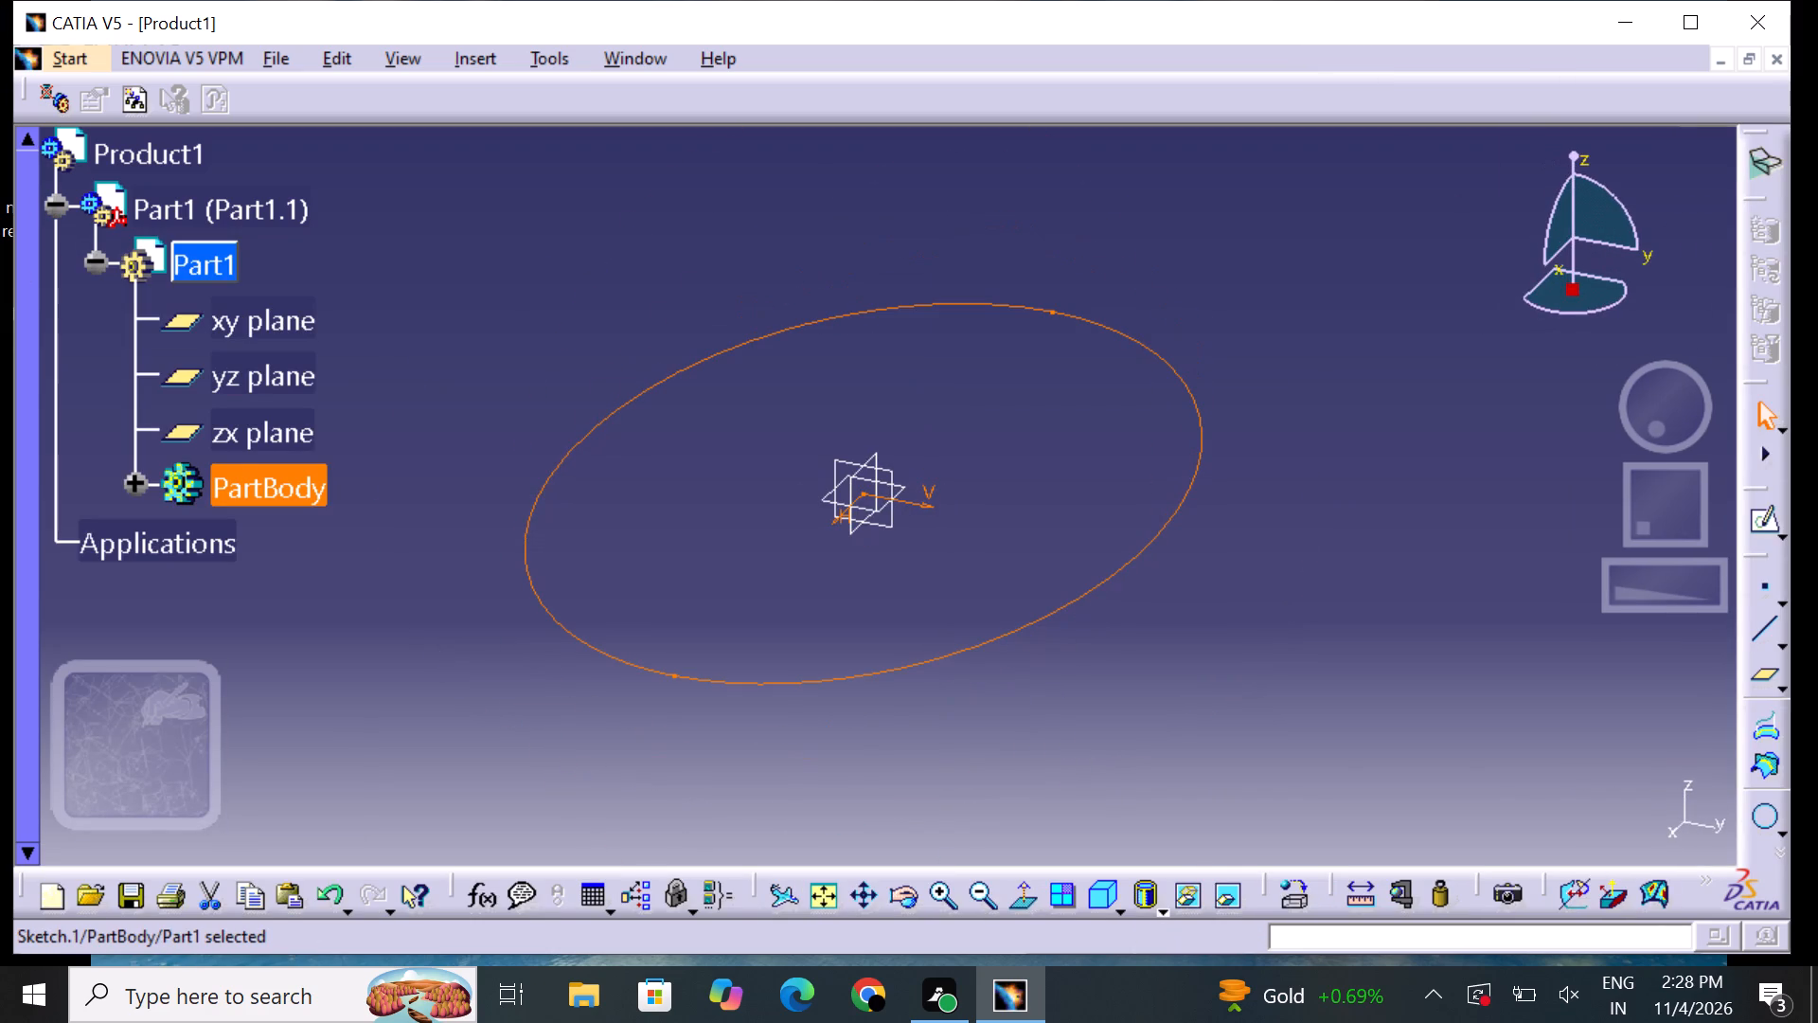
{"action": "left_click", "coordinate": [294, 331]}
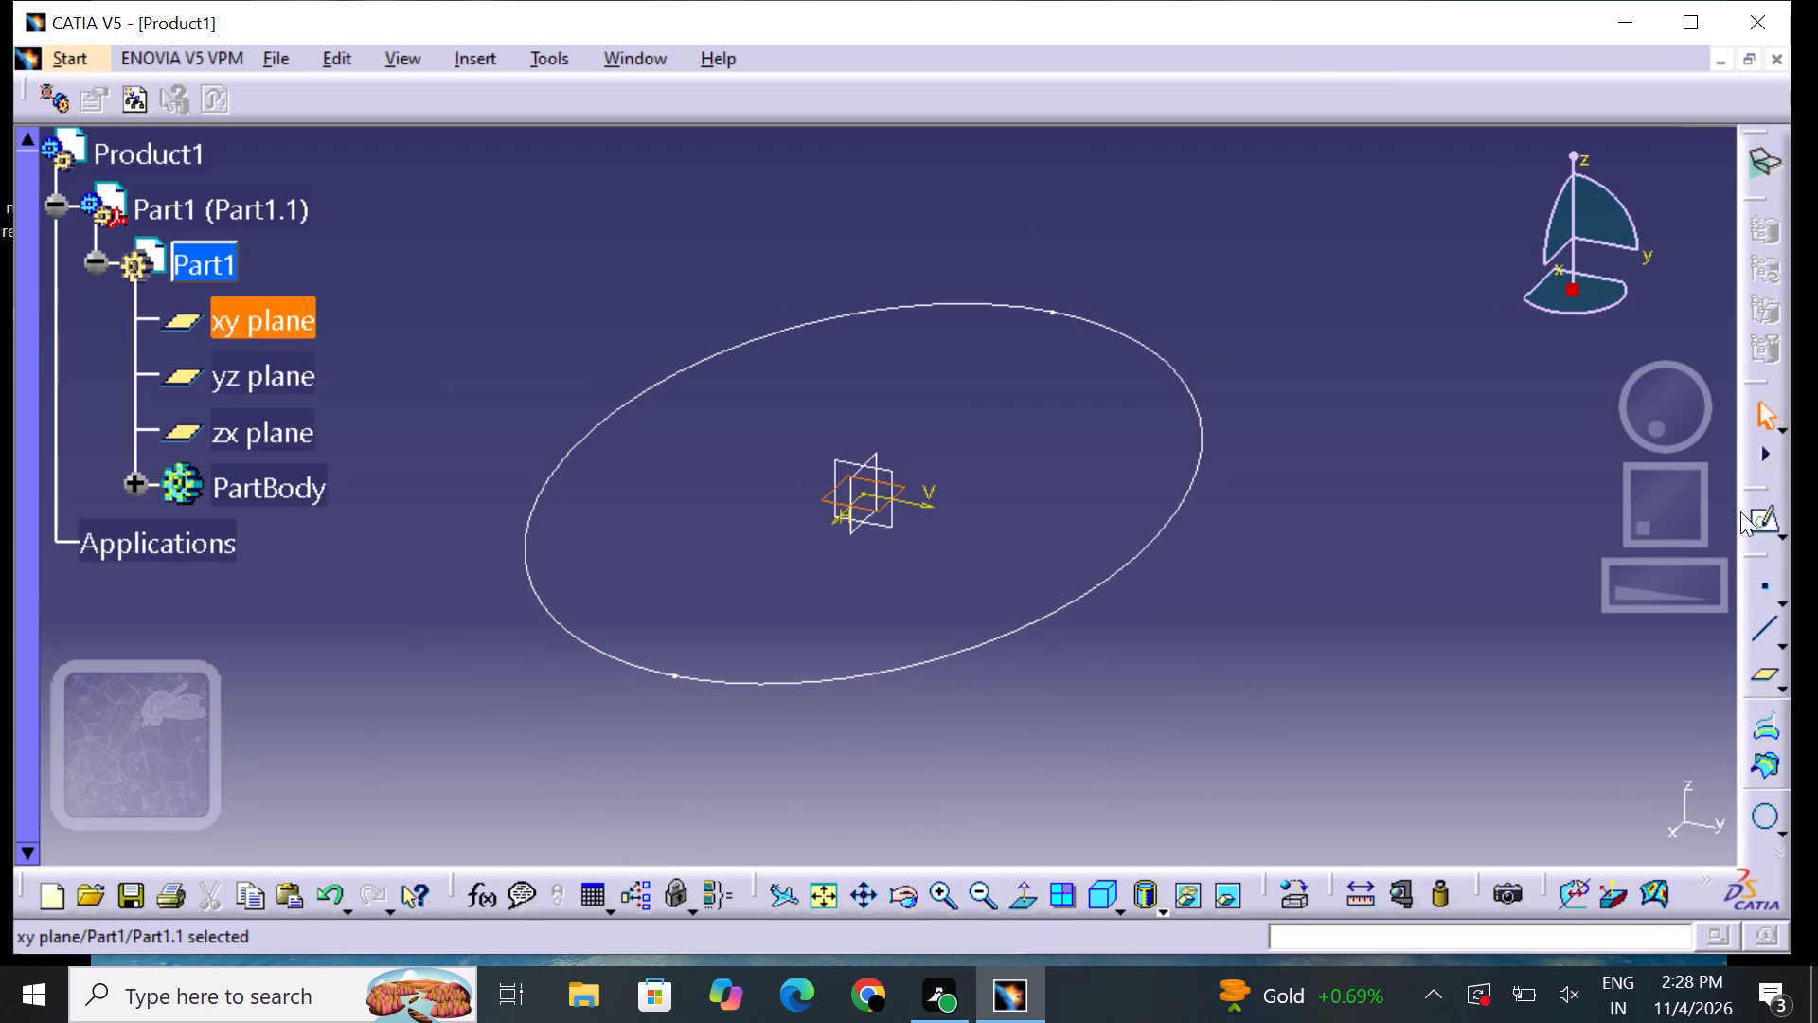
{"action": "left_click", "coordinate": [1750, 513]}
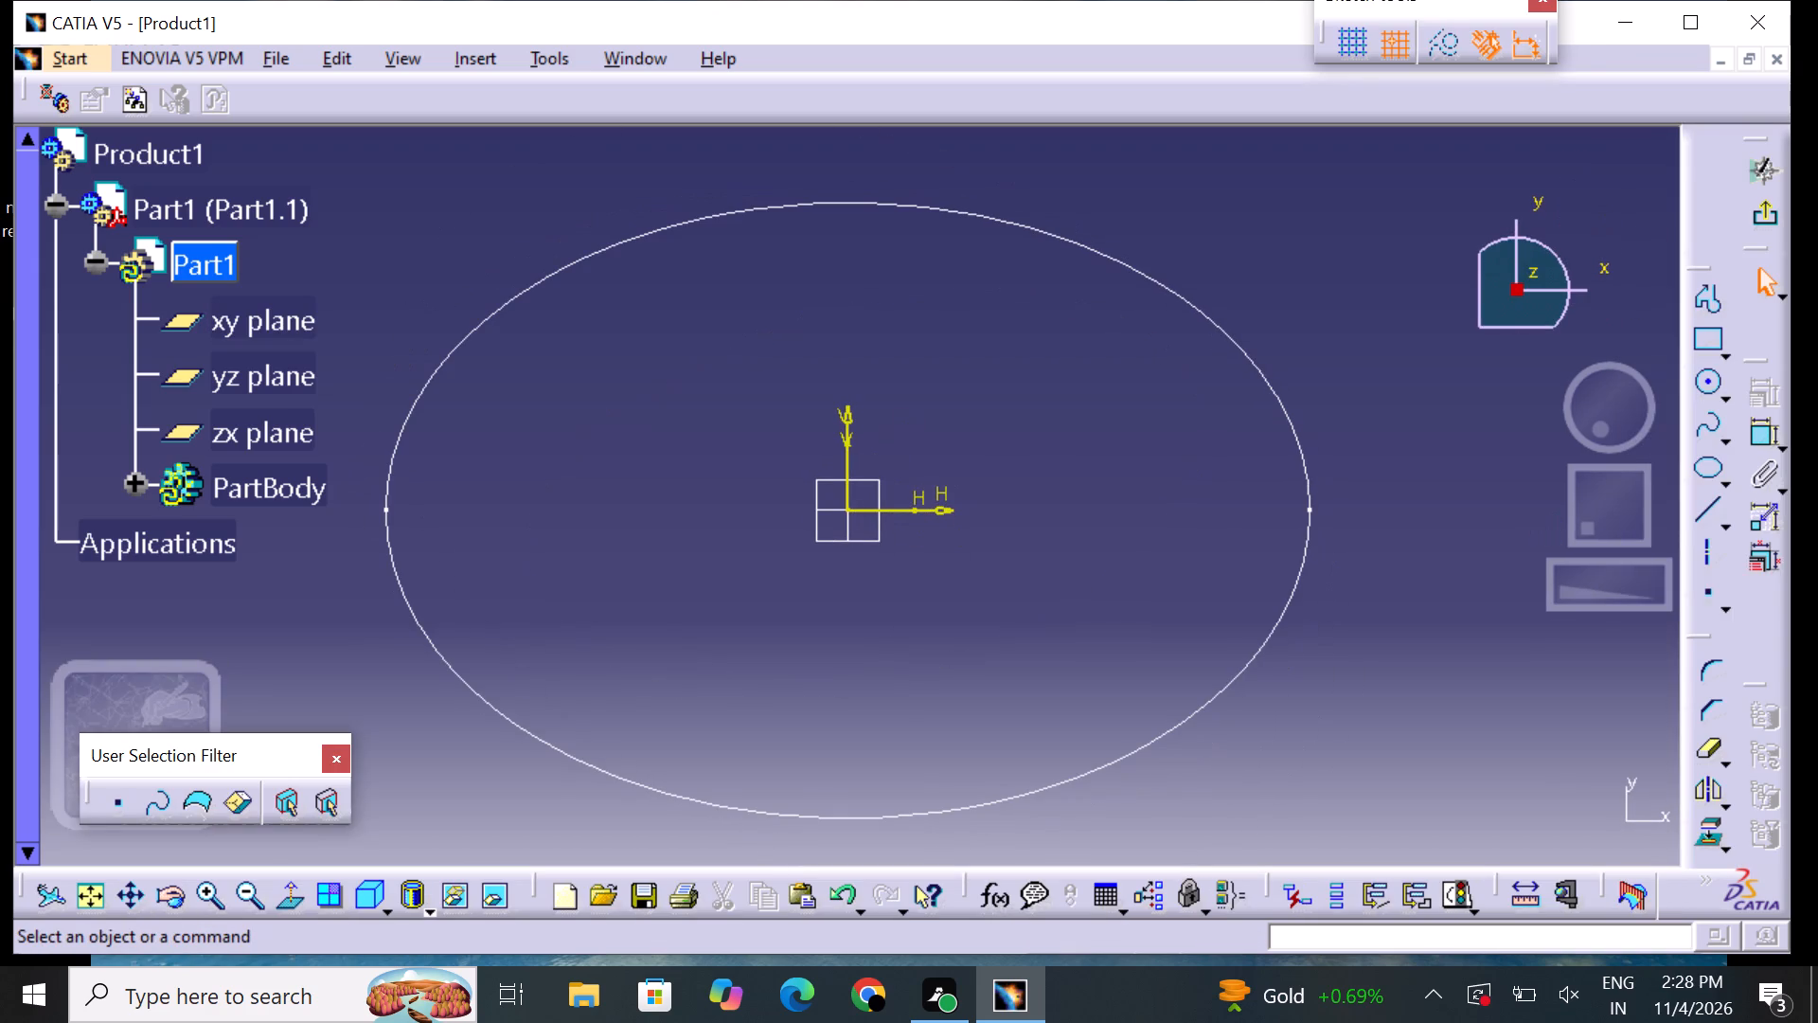
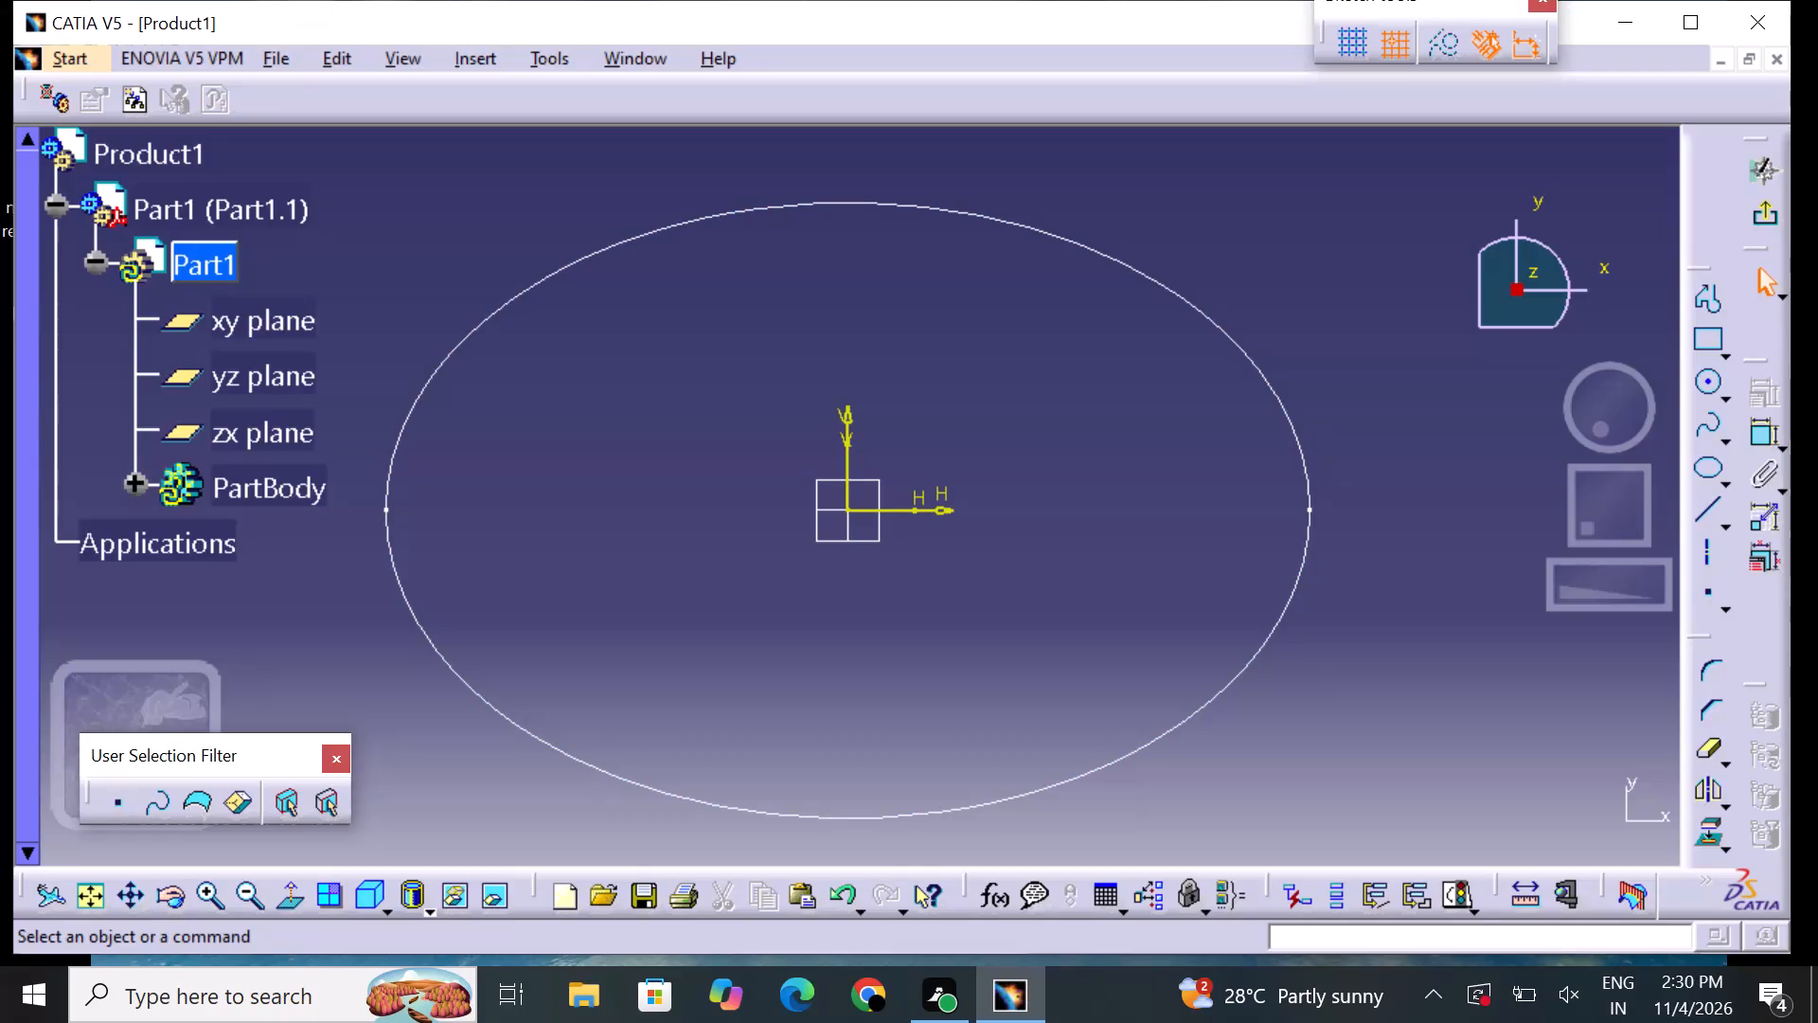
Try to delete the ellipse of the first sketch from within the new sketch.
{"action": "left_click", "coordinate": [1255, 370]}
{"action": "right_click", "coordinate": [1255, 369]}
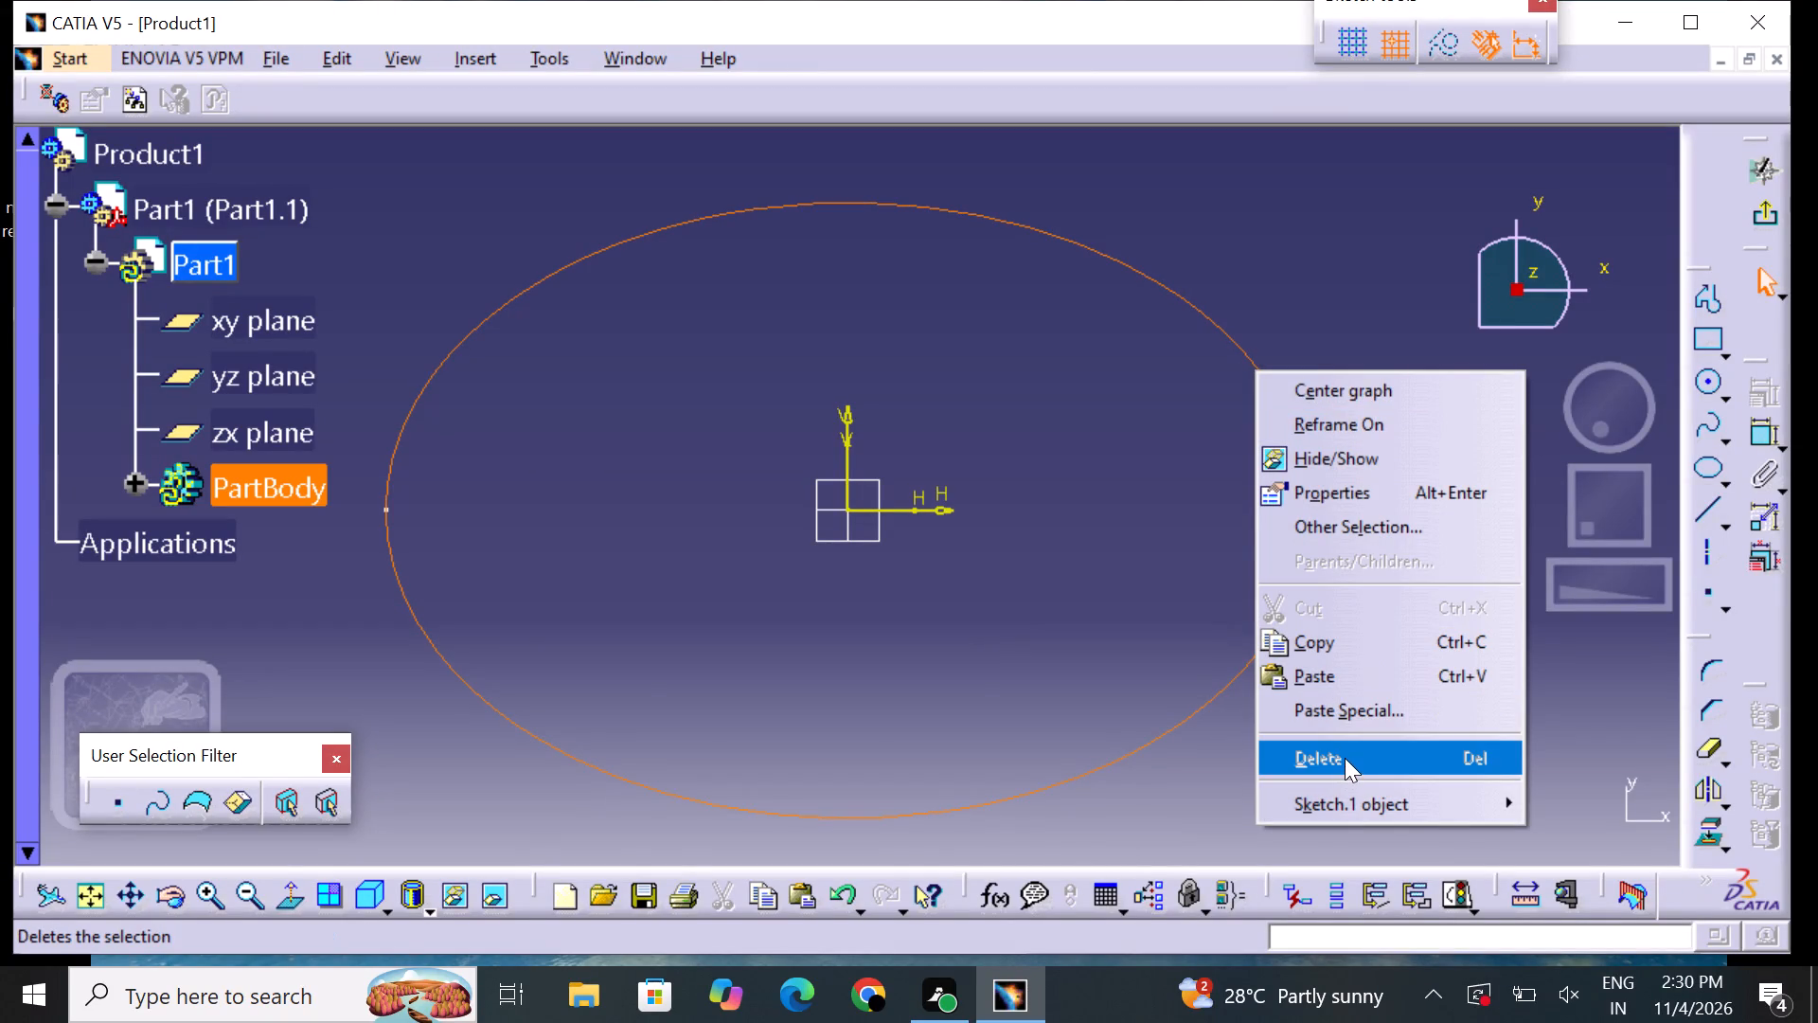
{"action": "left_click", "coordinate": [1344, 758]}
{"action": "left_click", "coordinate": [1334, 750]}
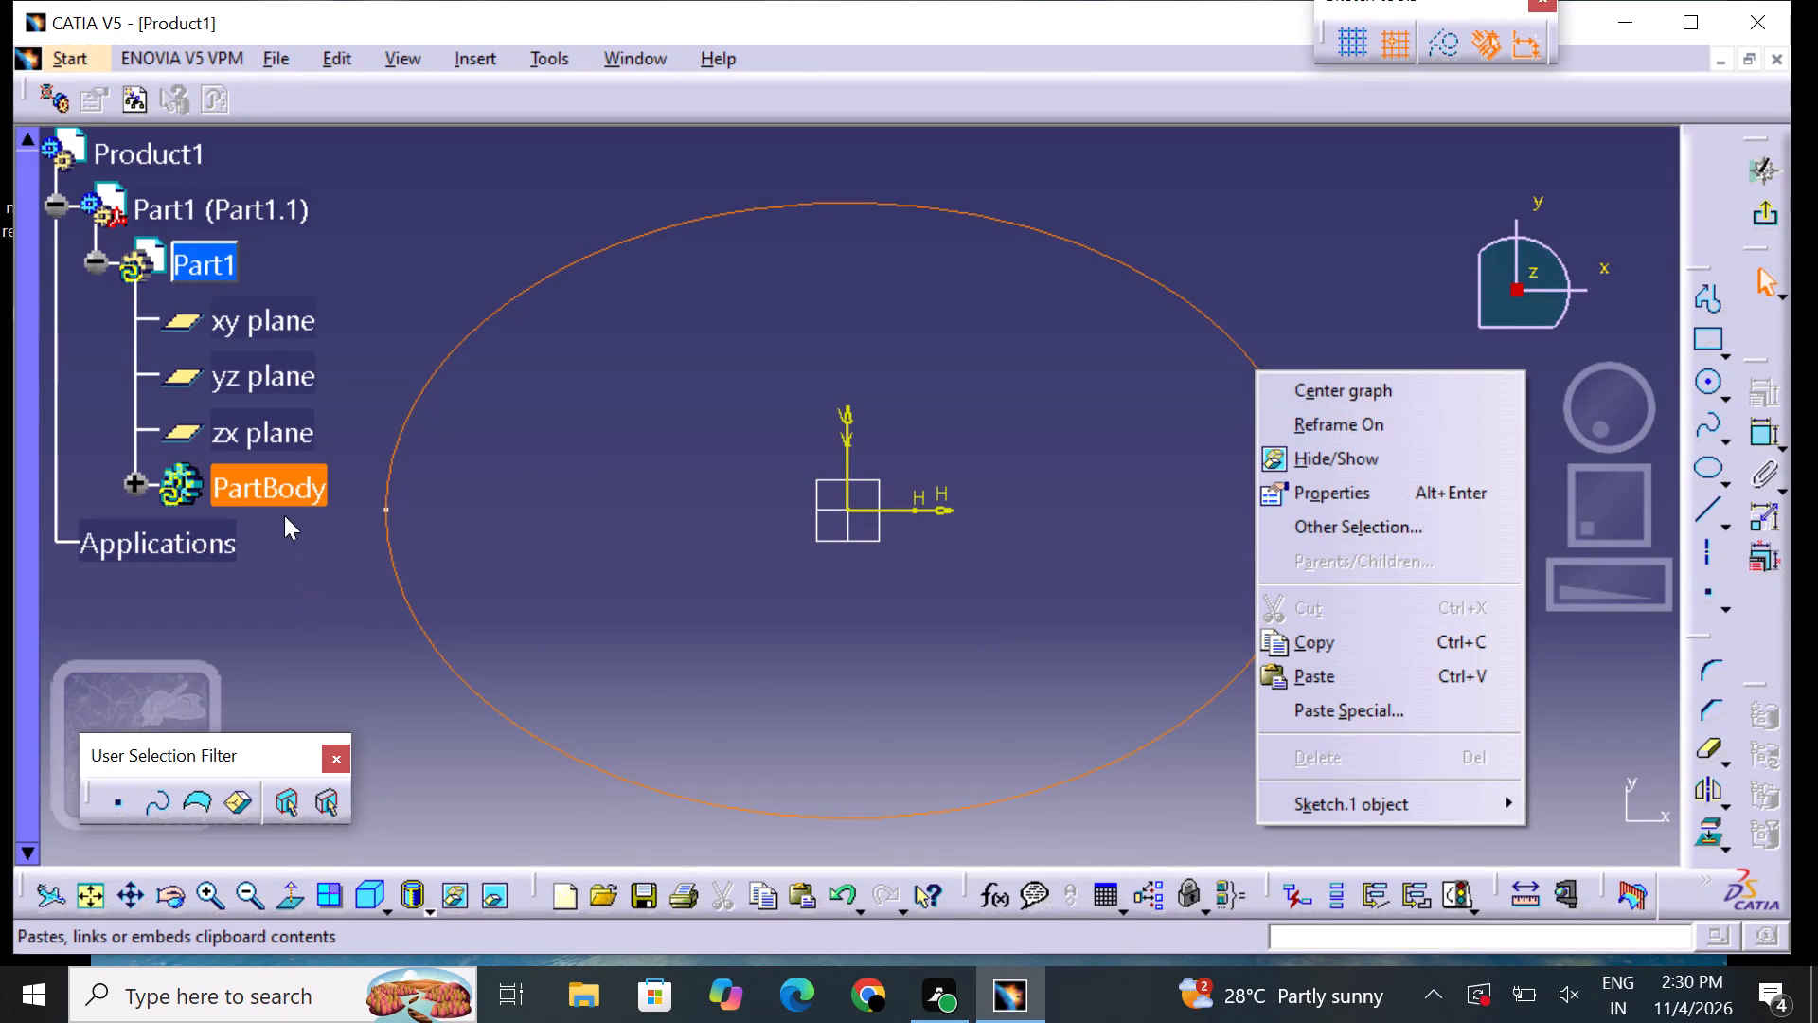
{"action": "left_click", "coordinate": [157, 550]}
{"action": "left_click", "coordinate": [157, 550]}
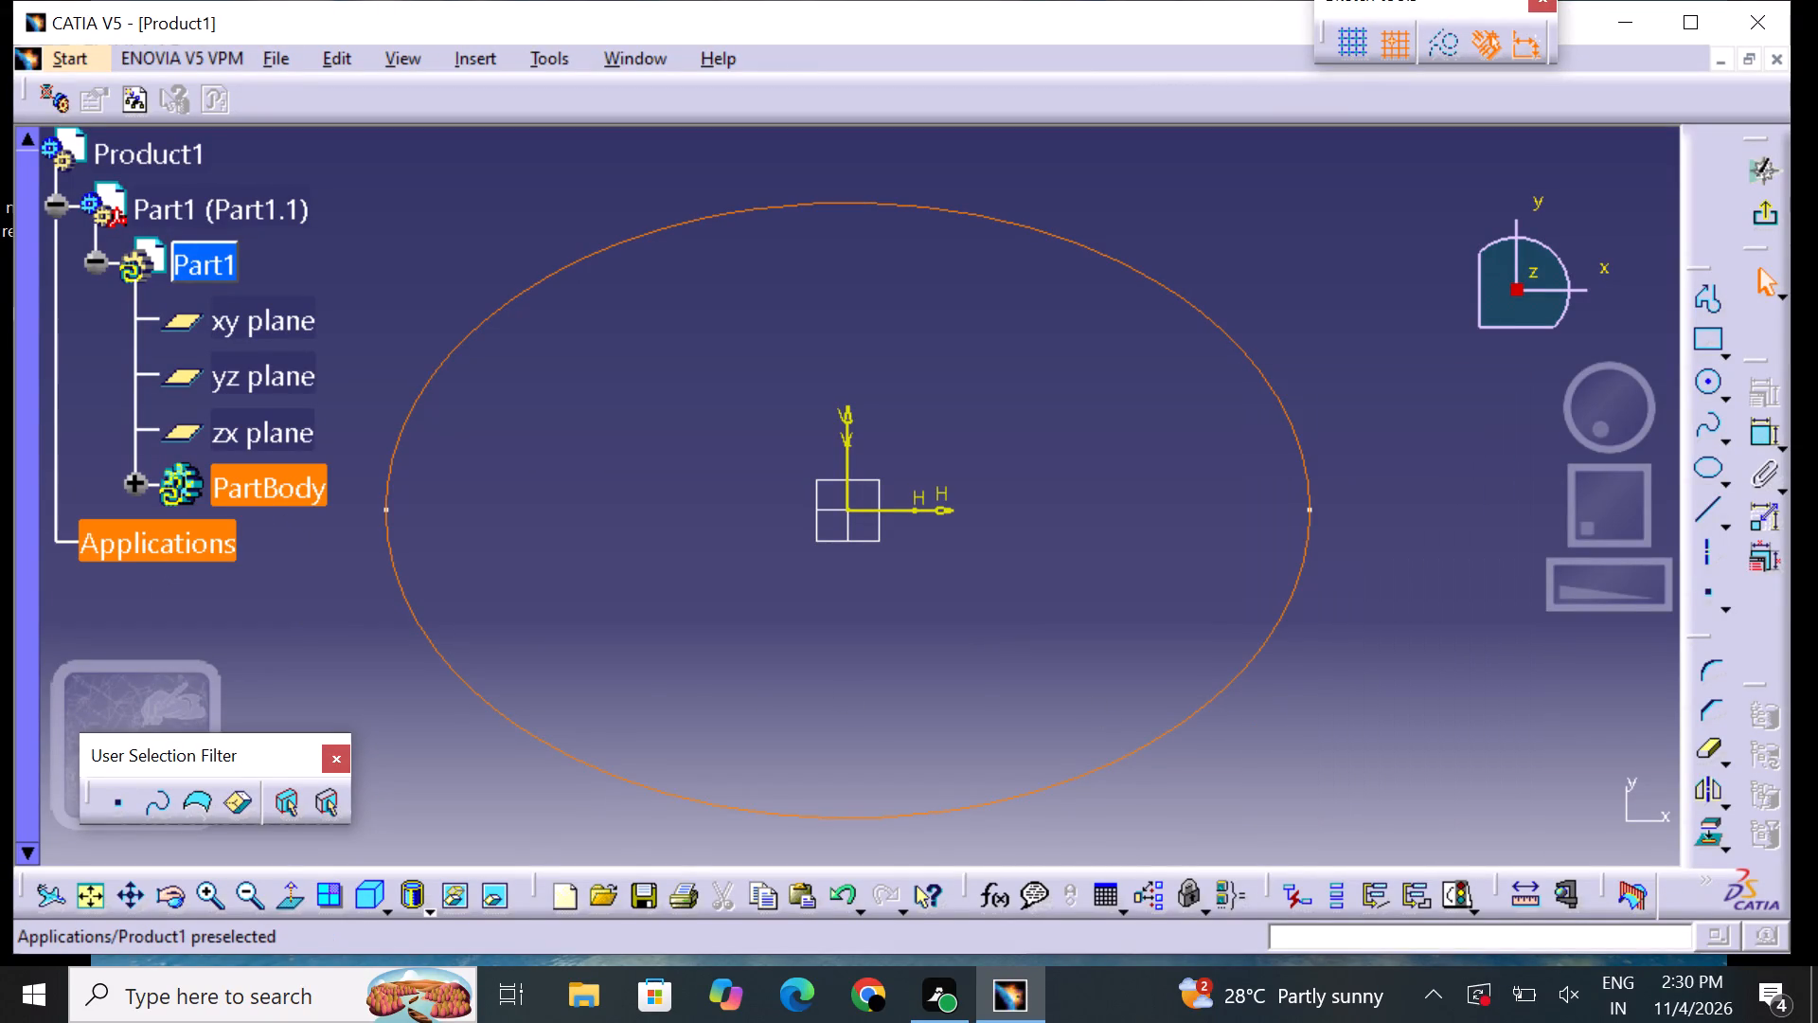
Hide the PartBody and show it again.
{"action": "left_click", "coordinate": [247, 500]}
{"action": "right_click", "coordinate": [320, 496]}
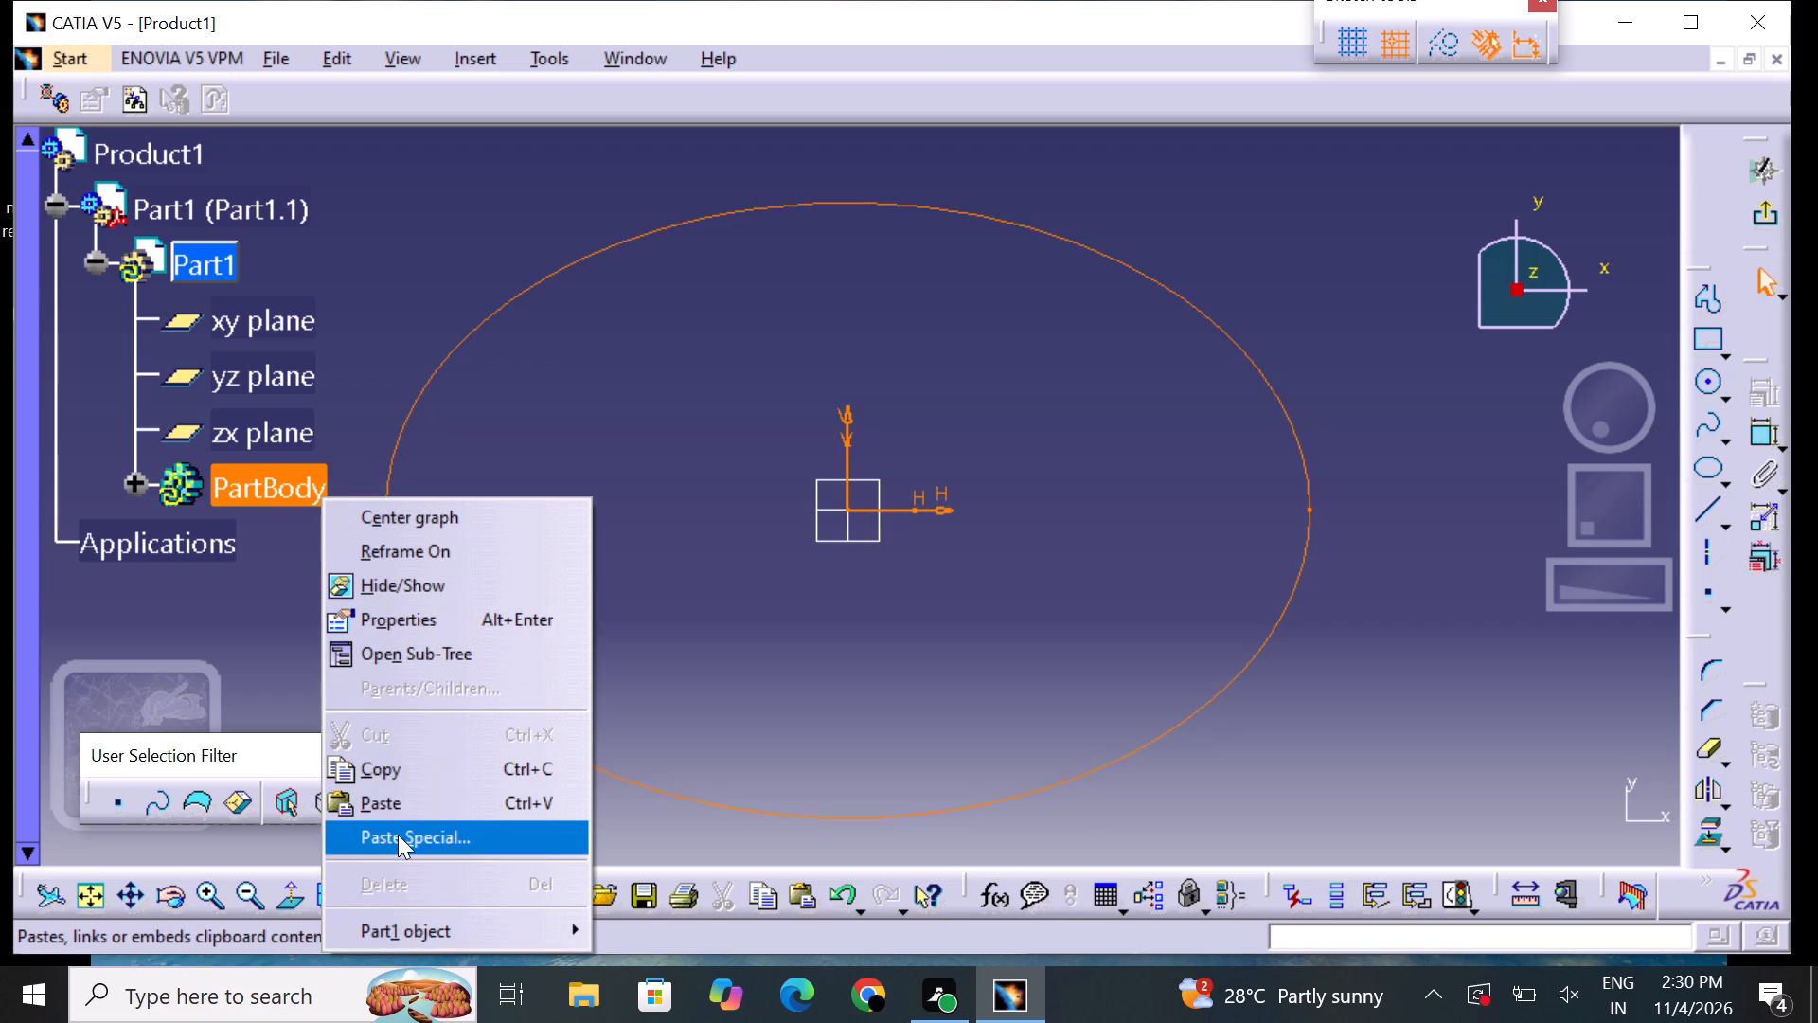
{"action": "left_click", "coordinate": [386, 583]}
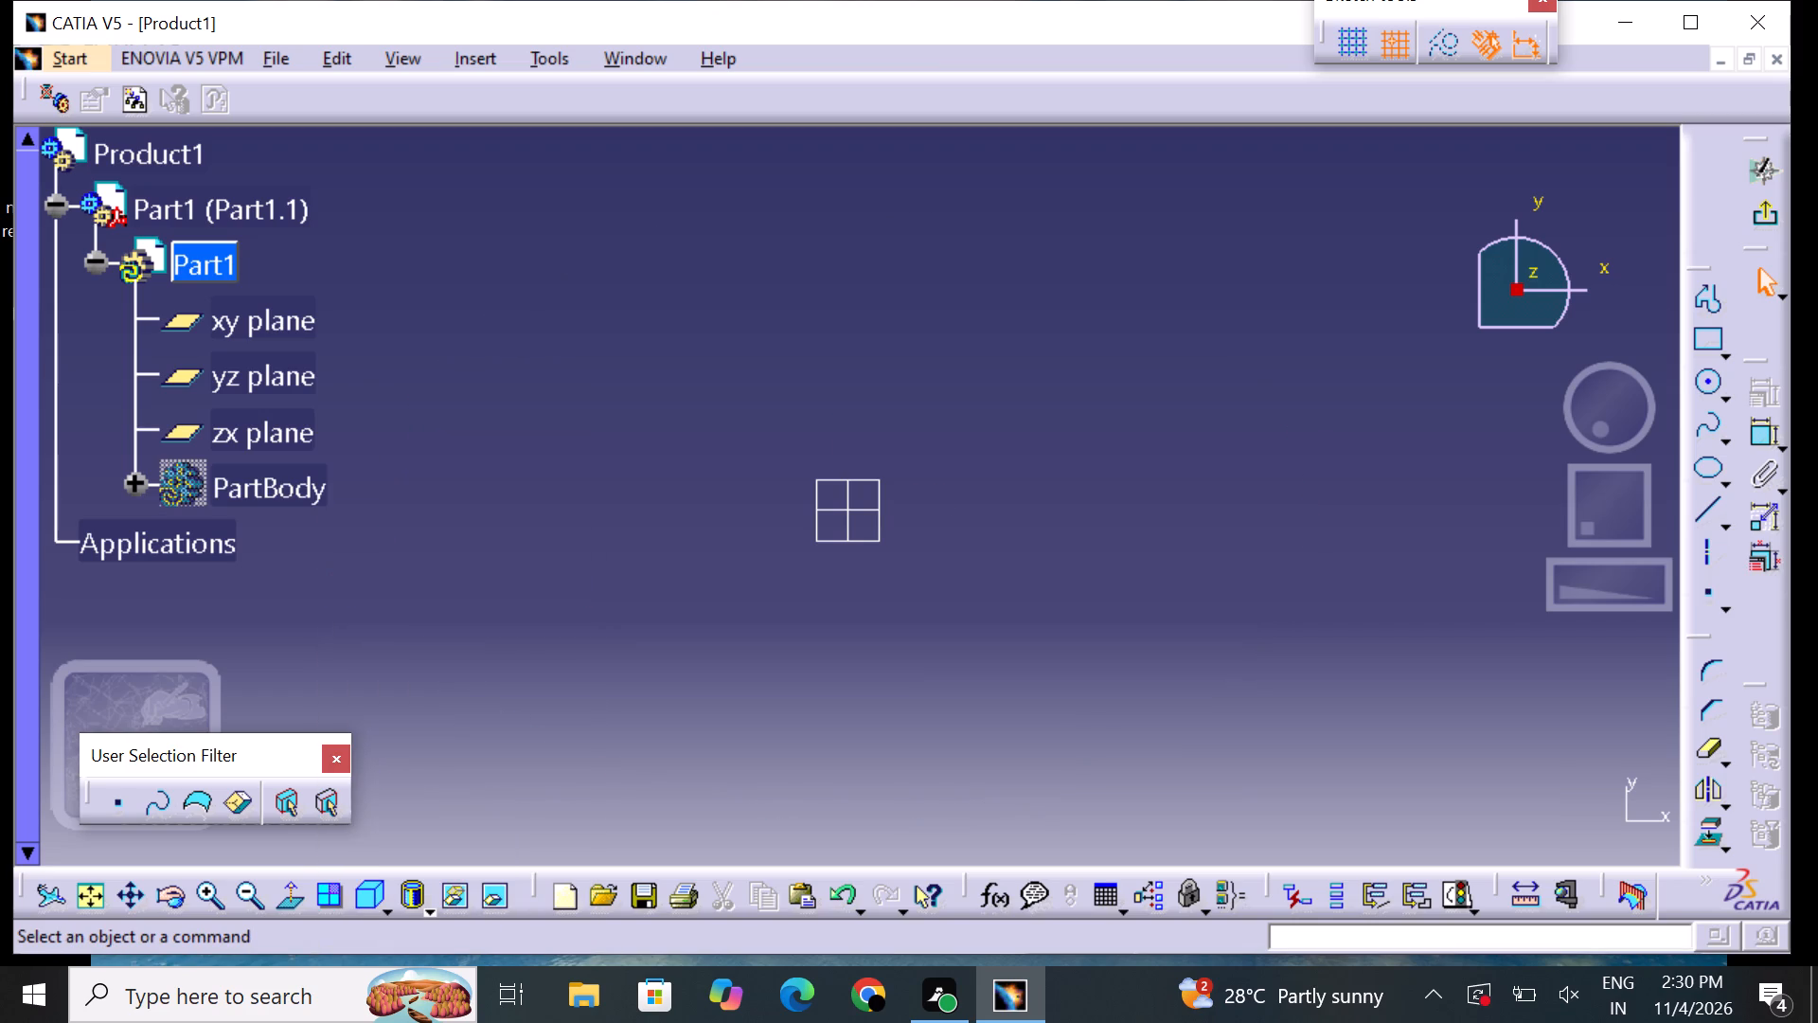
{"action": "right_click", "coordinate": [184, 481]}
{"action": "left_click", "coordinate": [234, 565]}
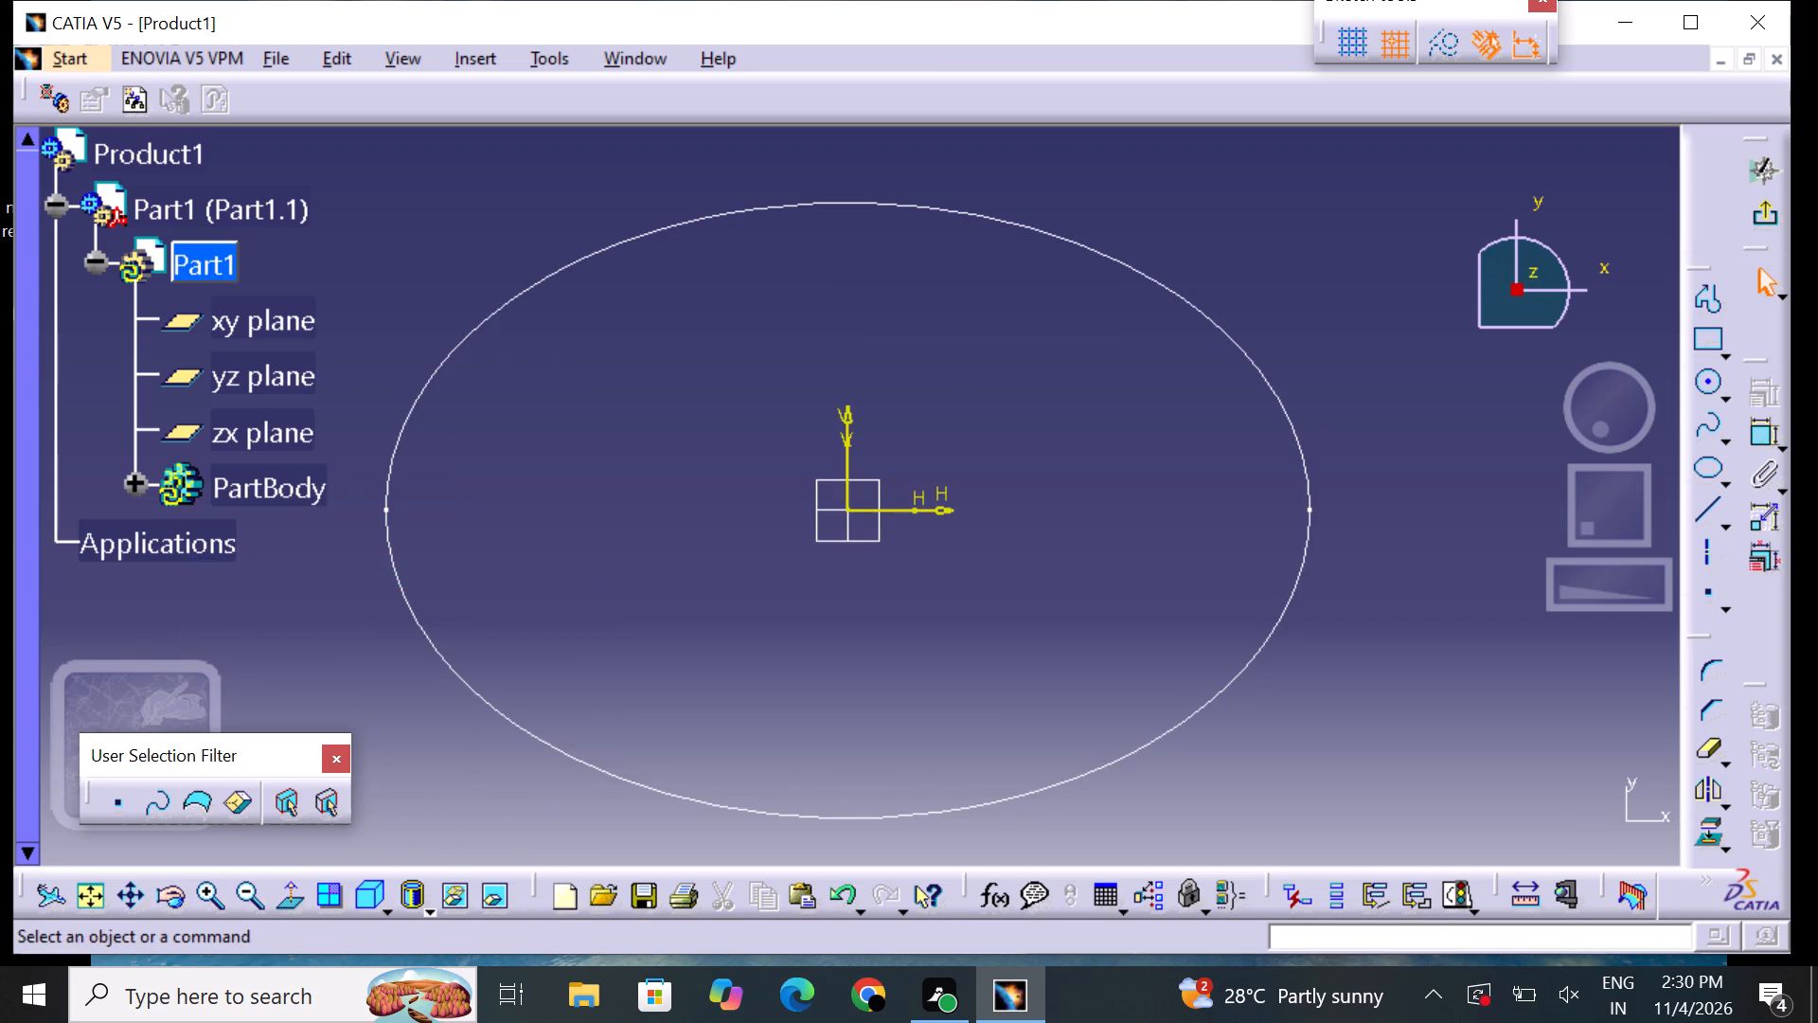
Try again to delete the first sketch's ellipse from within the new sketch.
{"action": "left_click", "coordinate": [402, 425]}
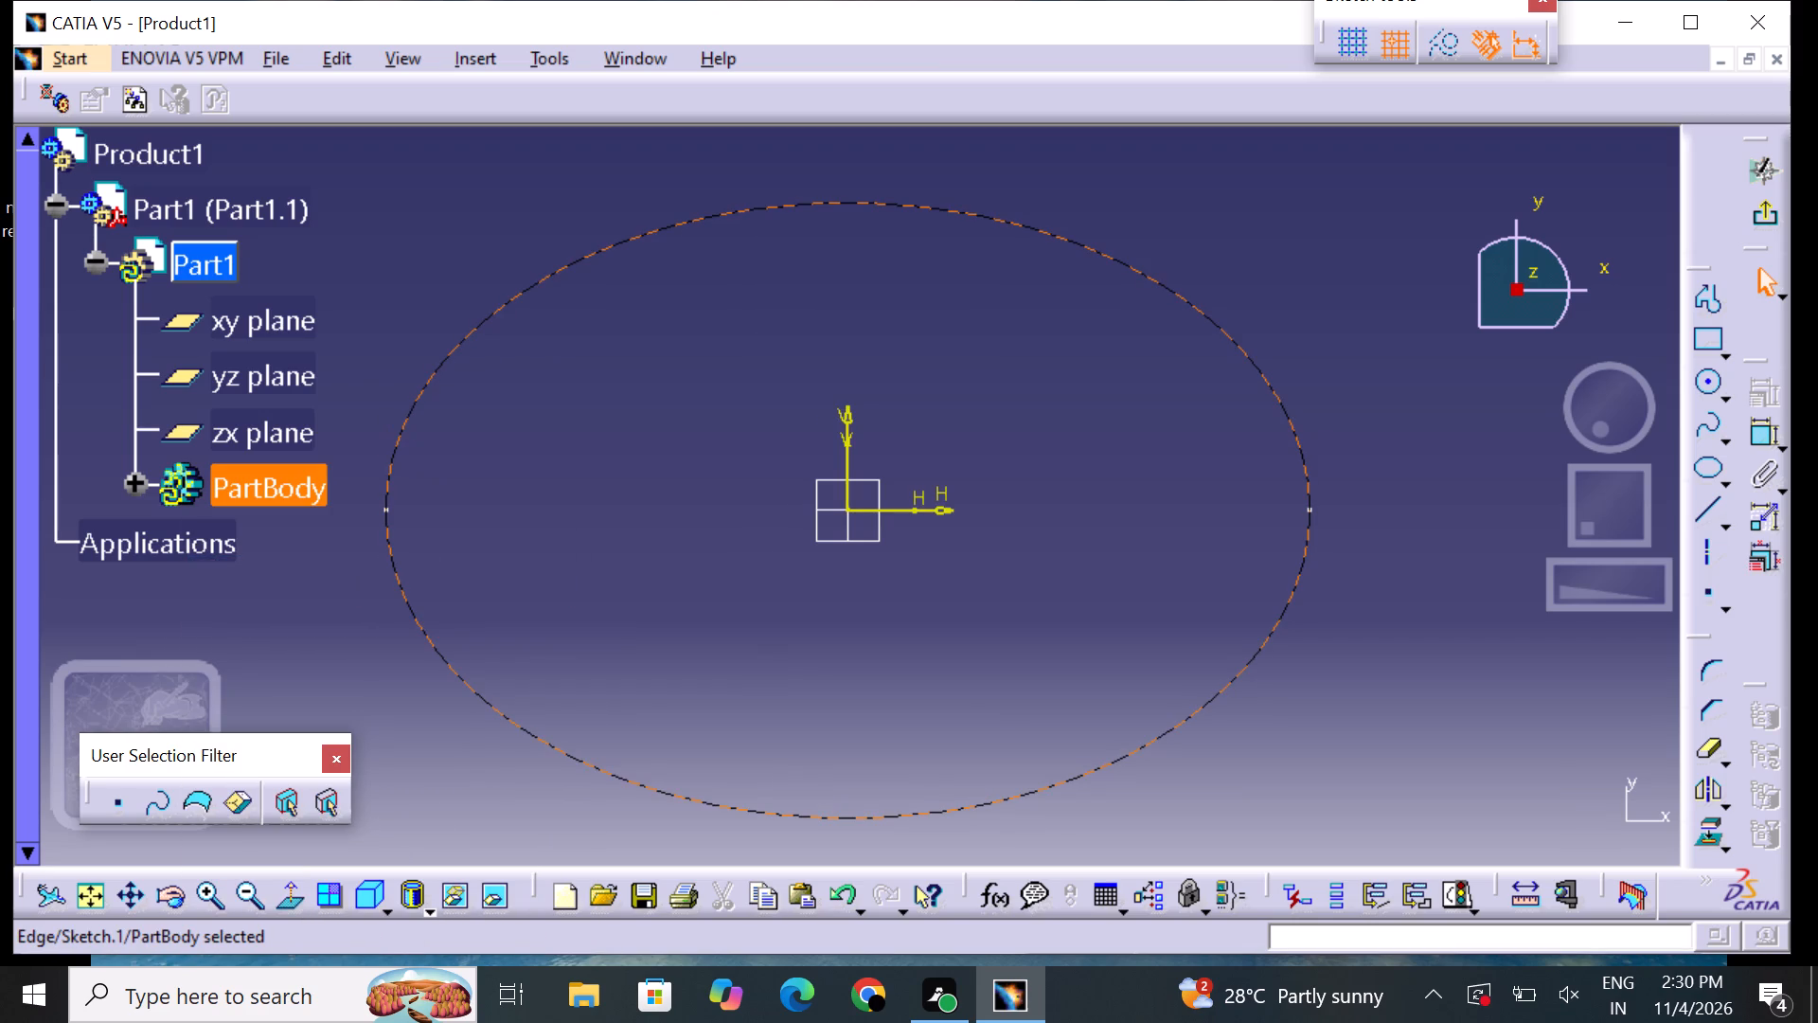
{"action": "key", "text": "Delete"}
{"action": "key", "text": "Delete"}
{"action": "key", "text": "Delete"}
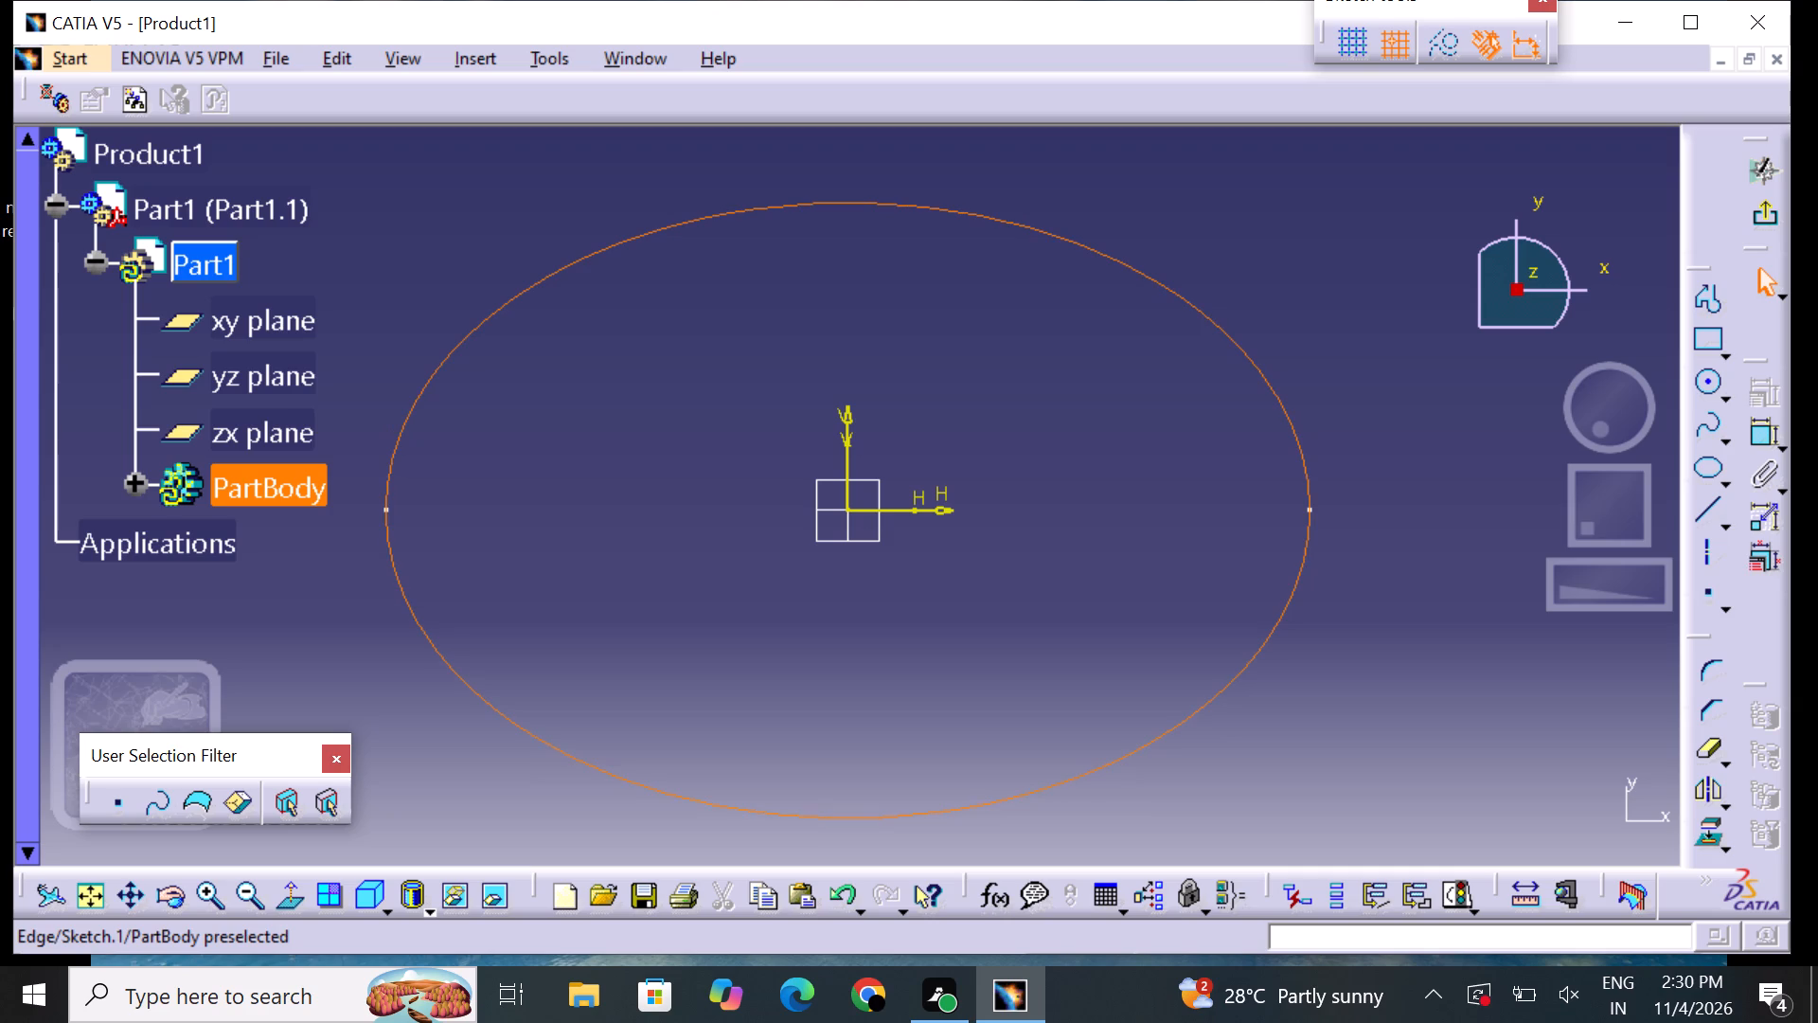
Close the Product1 document without saving its changes.
{"action": "left_click", "coordinate": [1770, 64]}
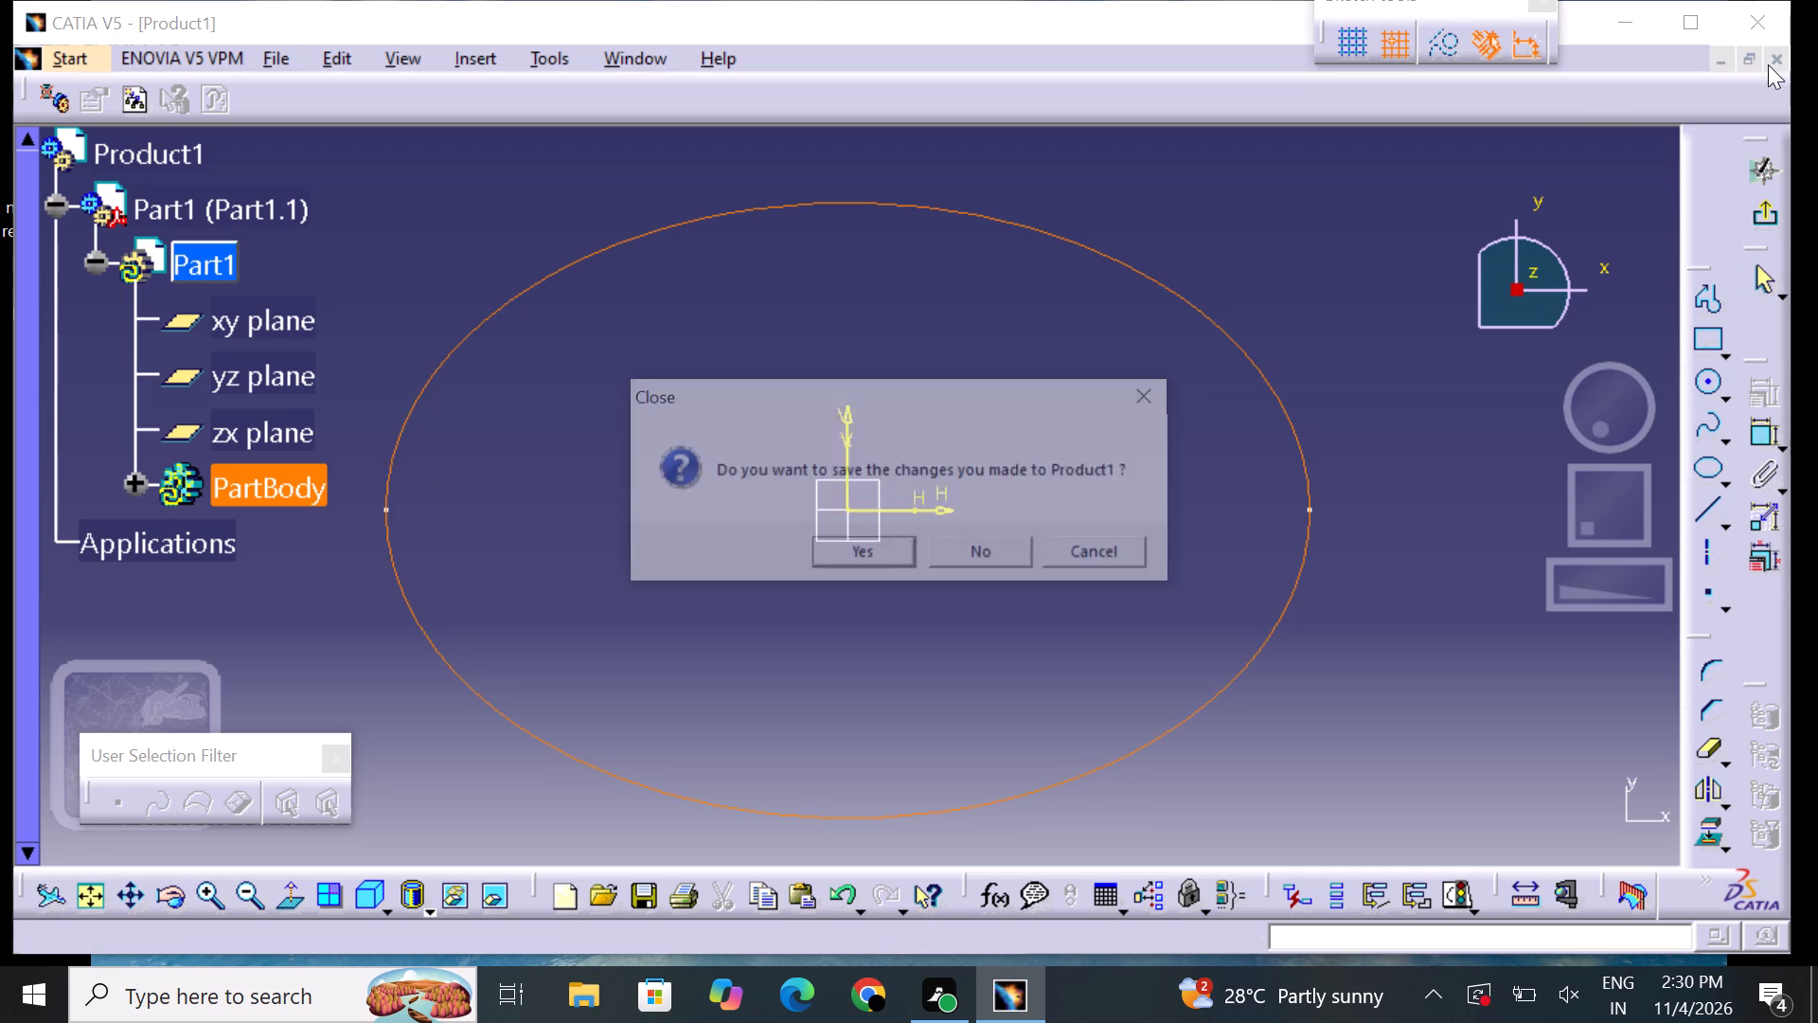
{"action": "left_click", "coordinate": [975, 529]}
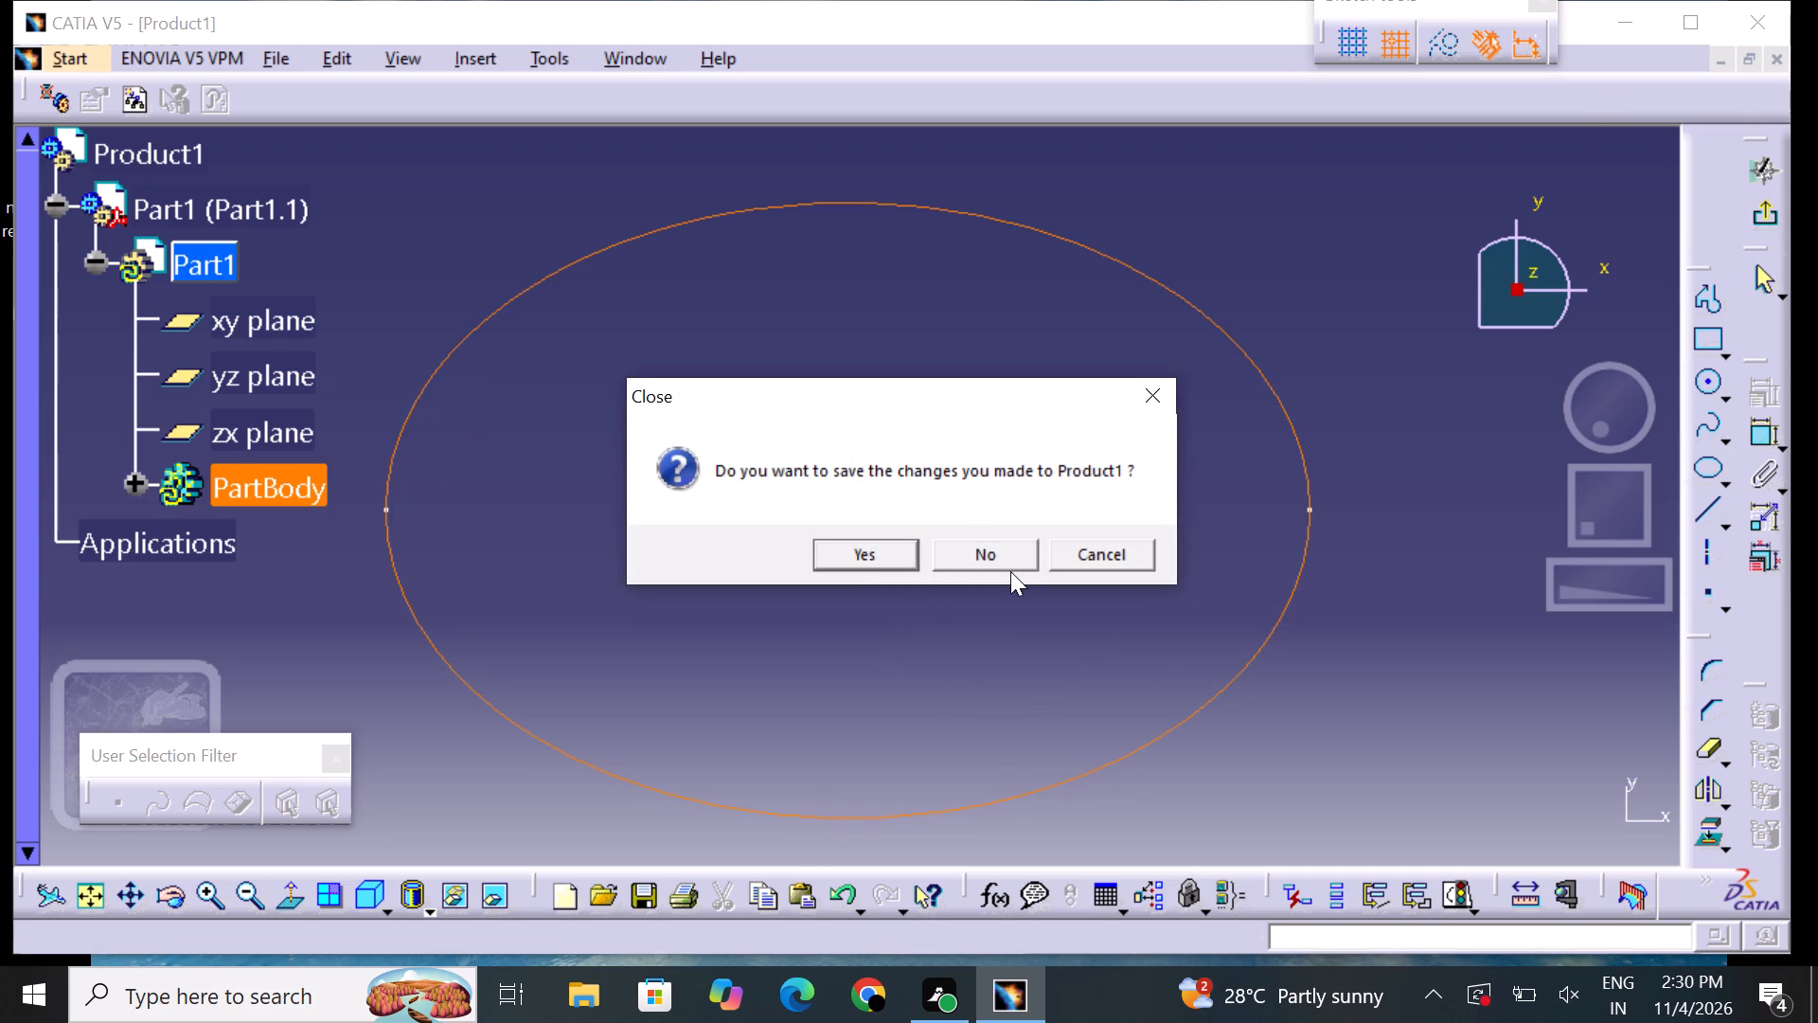
{"action": "left_click", "coordinate": [1010, 571]}
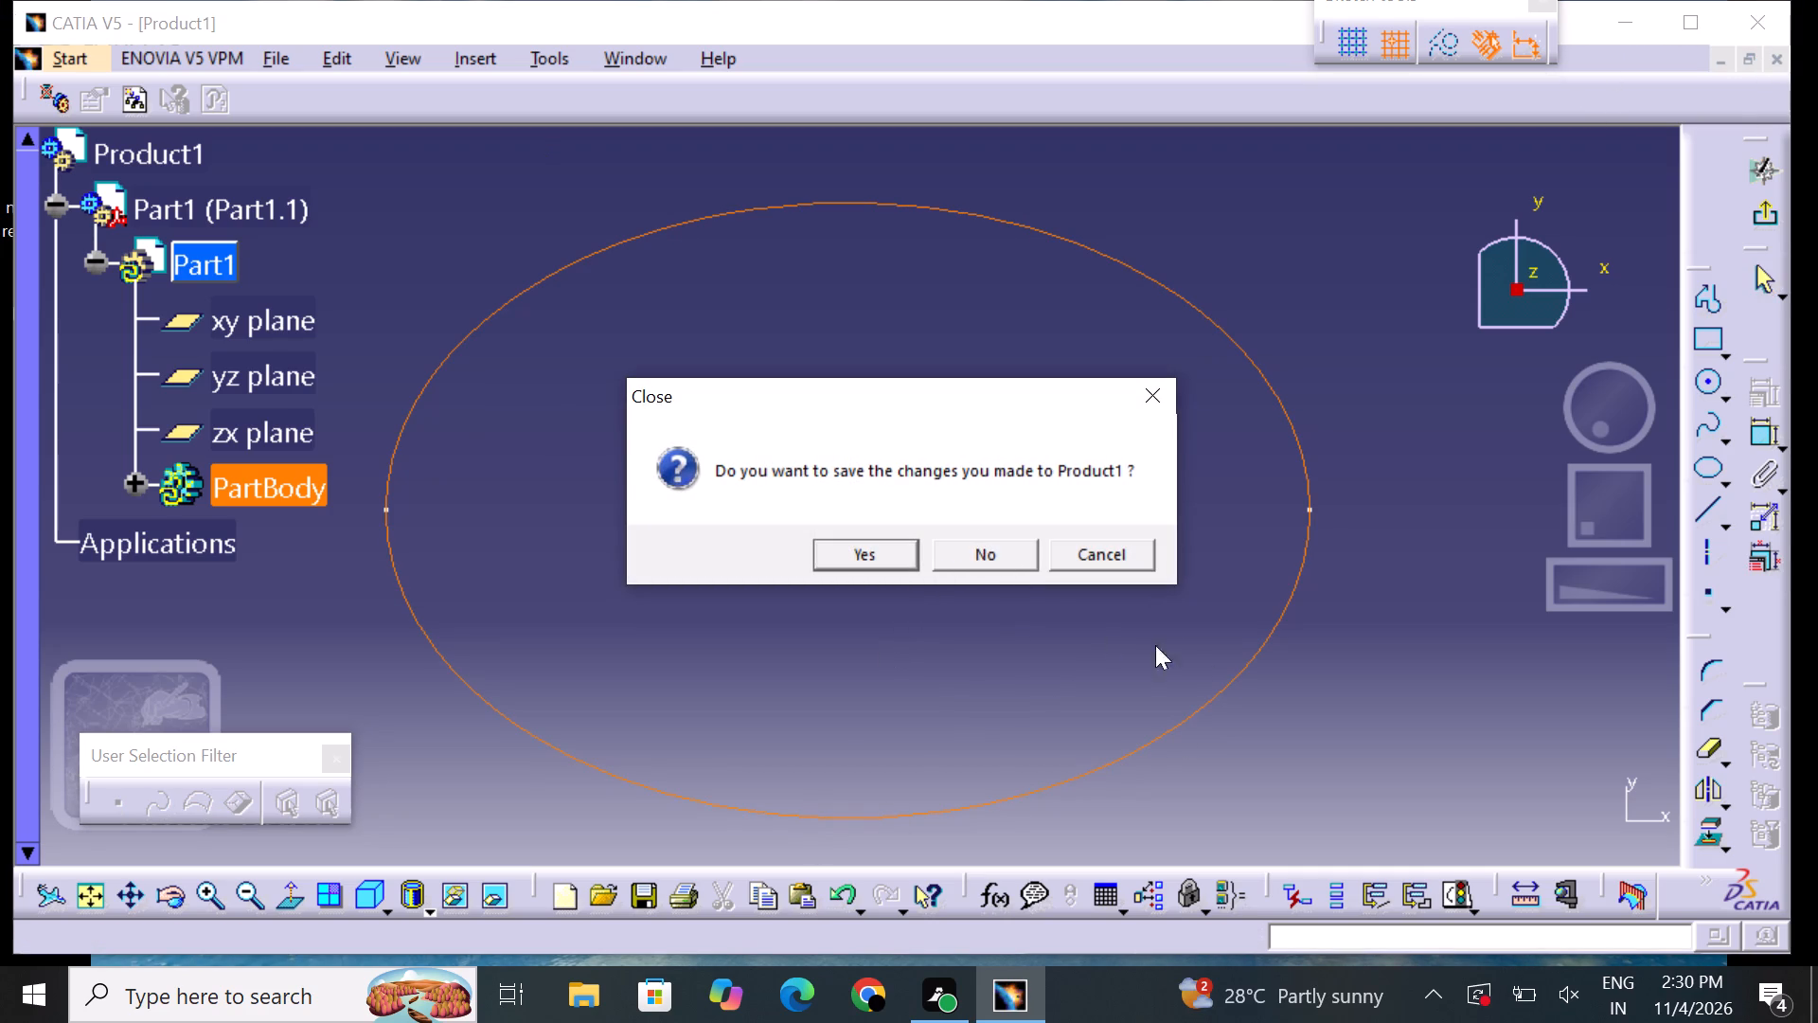
{"action": "left_click_drag", "start_coordinate": [997, 559], "coordinate": [1005, 572]}
{"action": "double_click", "coordinate": [998, 552]}
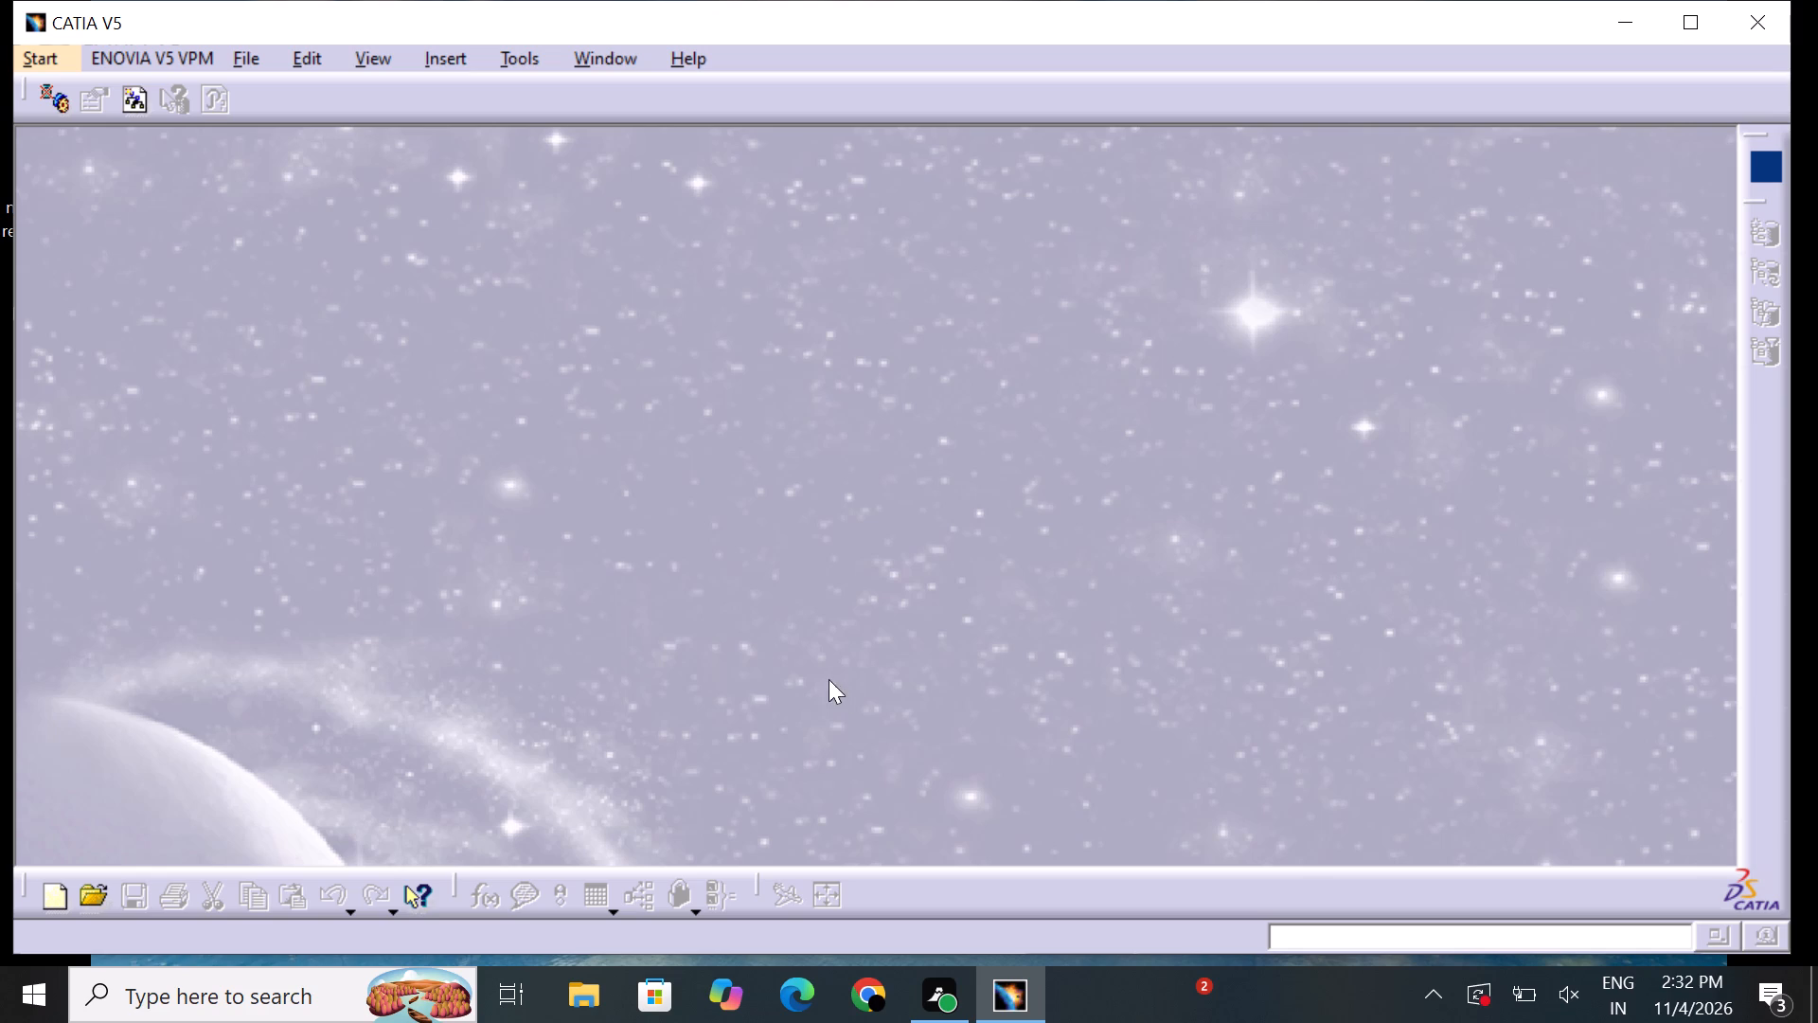
Create a new part named Part1 in the Wireframe and Surface Design workbench with hybrid design enabled.
{"action": "left_click", "coordinate": [53, 63]}
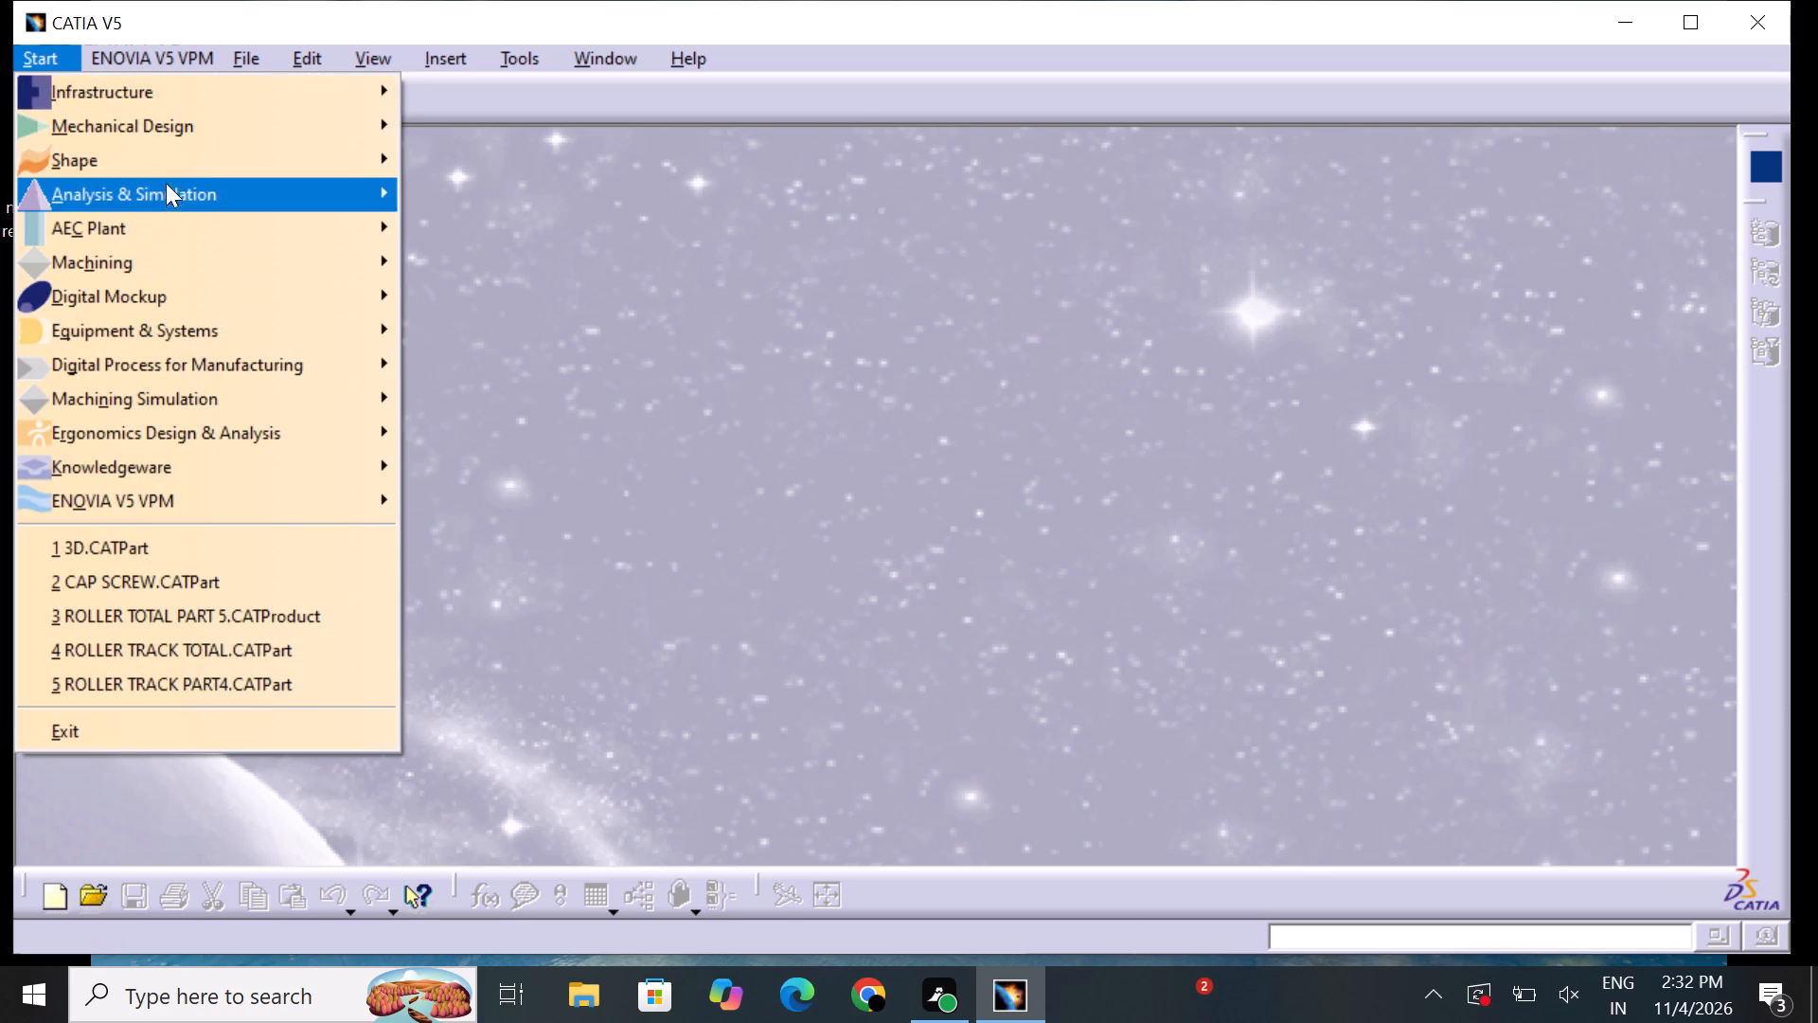
{"action": "left_click", "coordinate": [160, 133]}
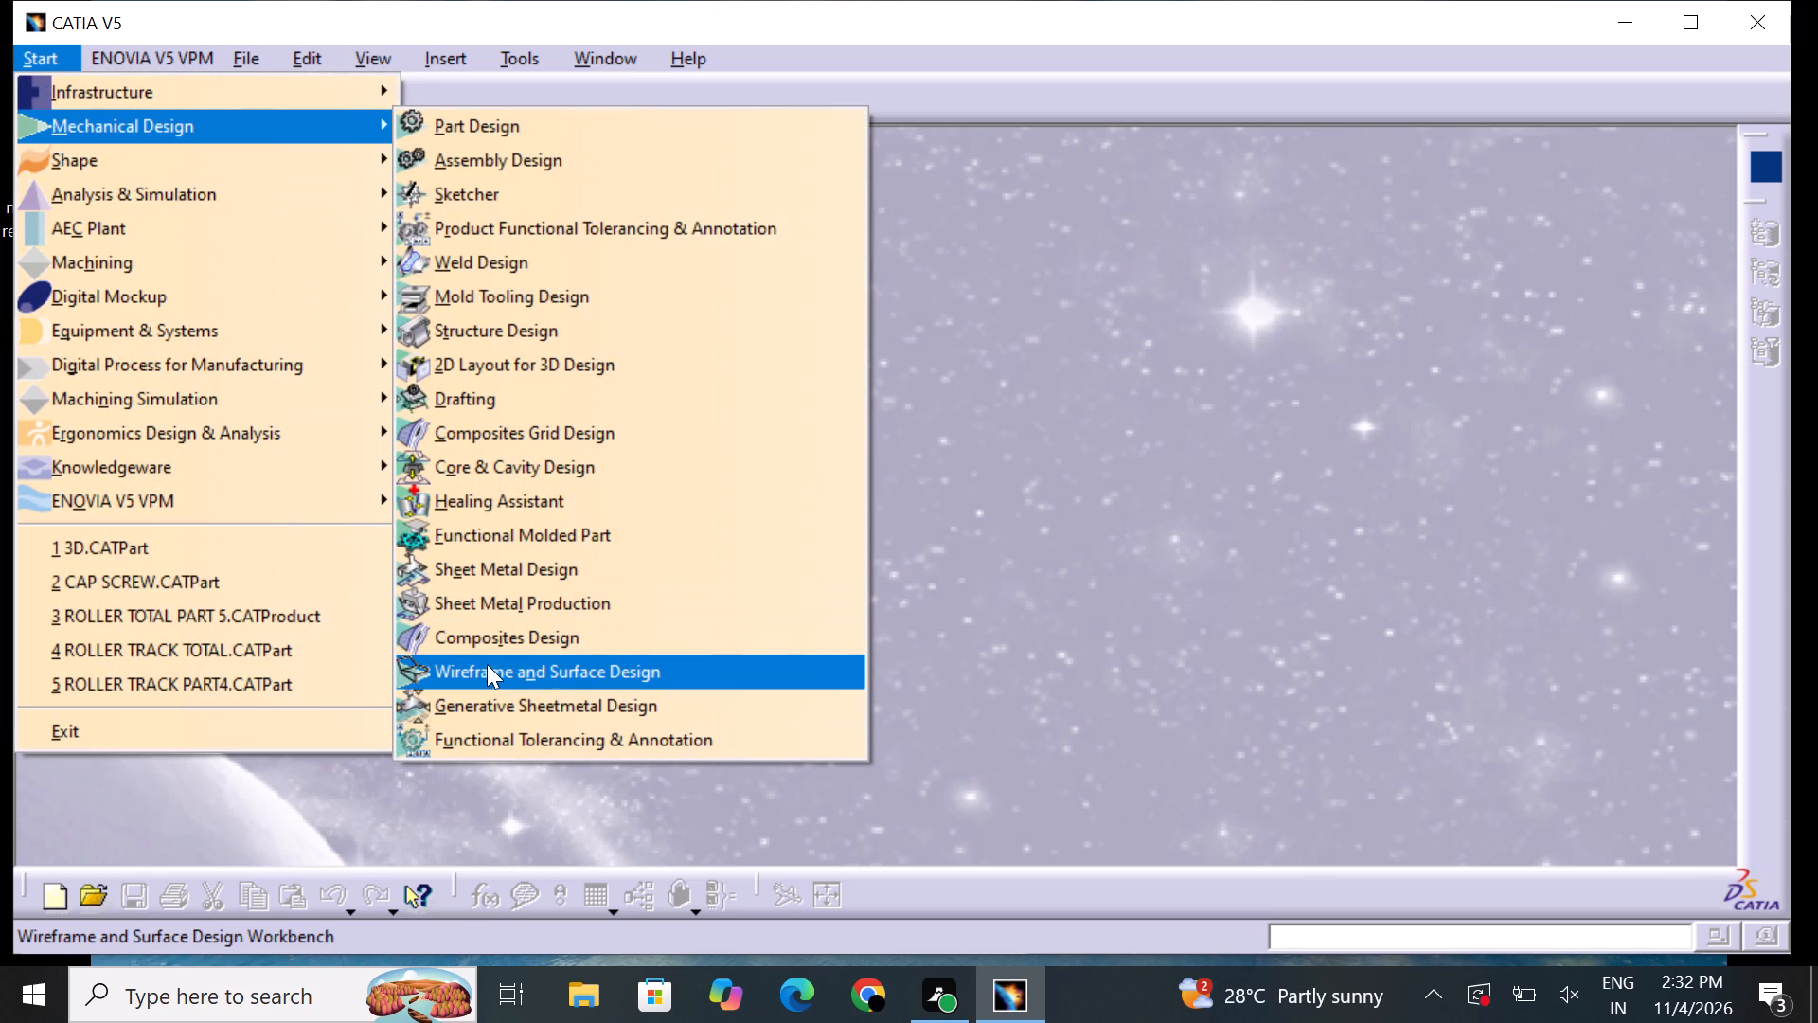
{"action": "left_click", "coordinate": [487, 667]}
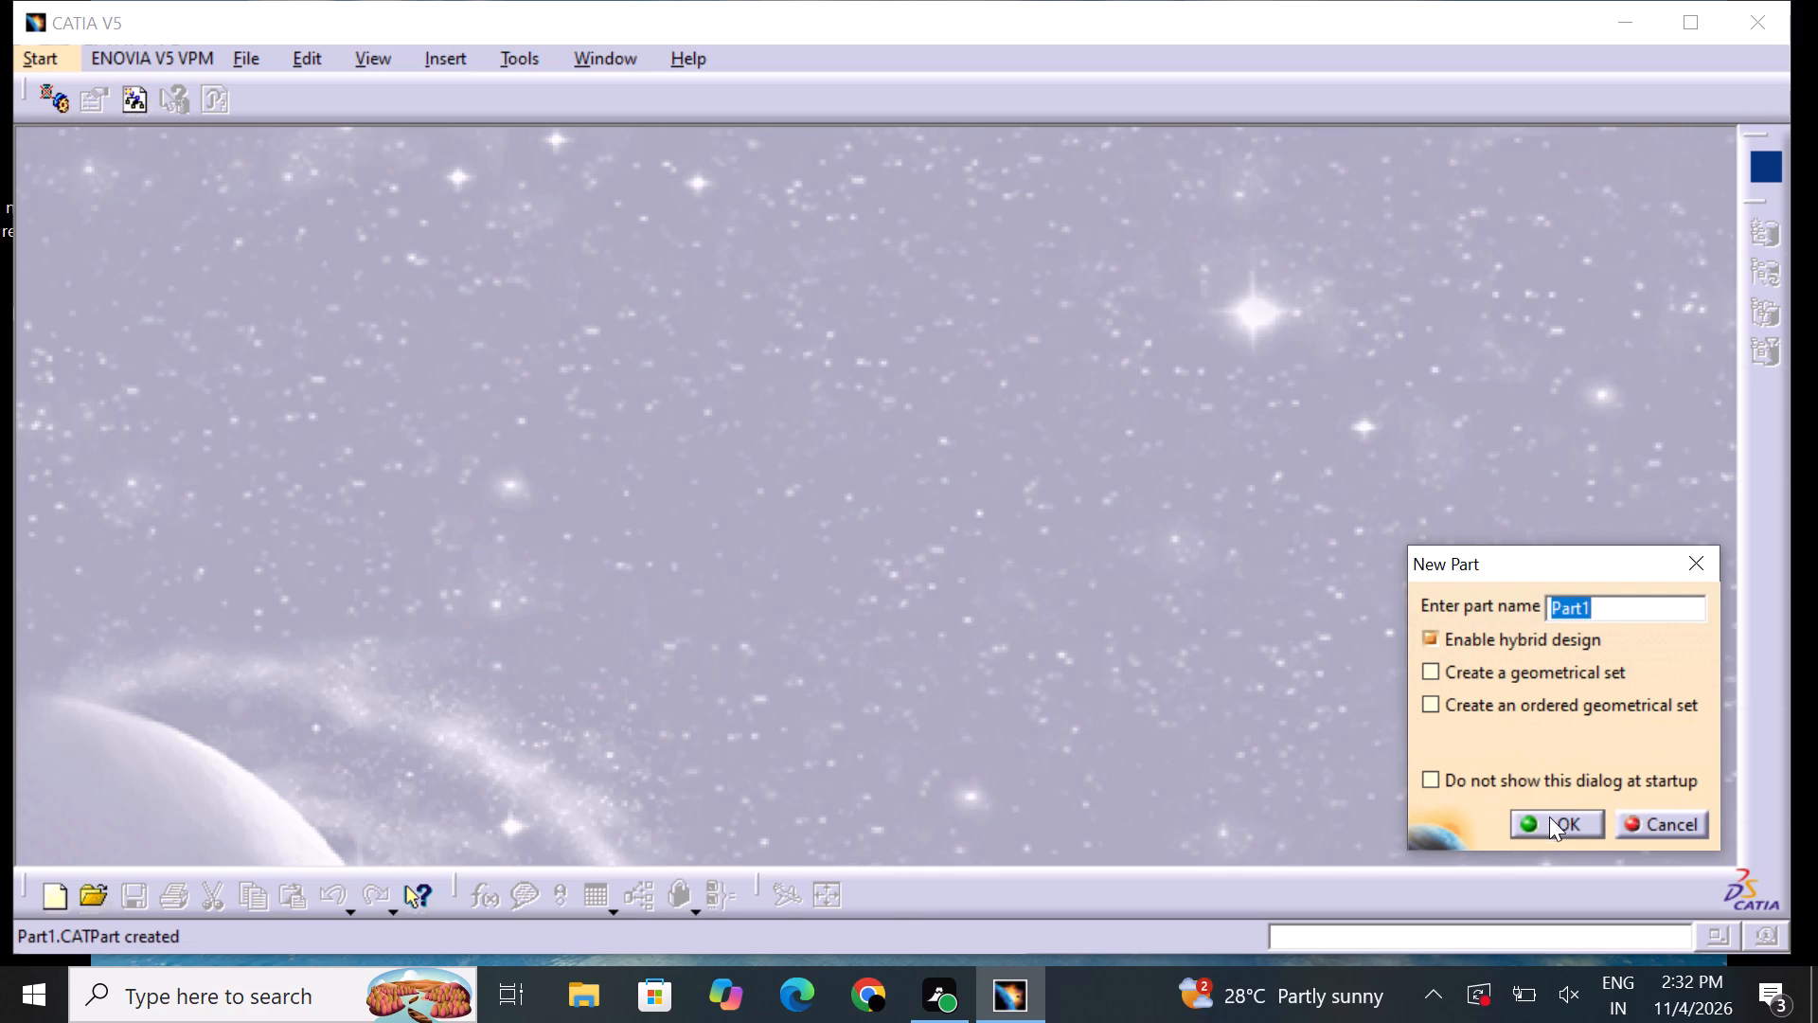
{"action": "left_click", "coordinate": [1549, 817]}
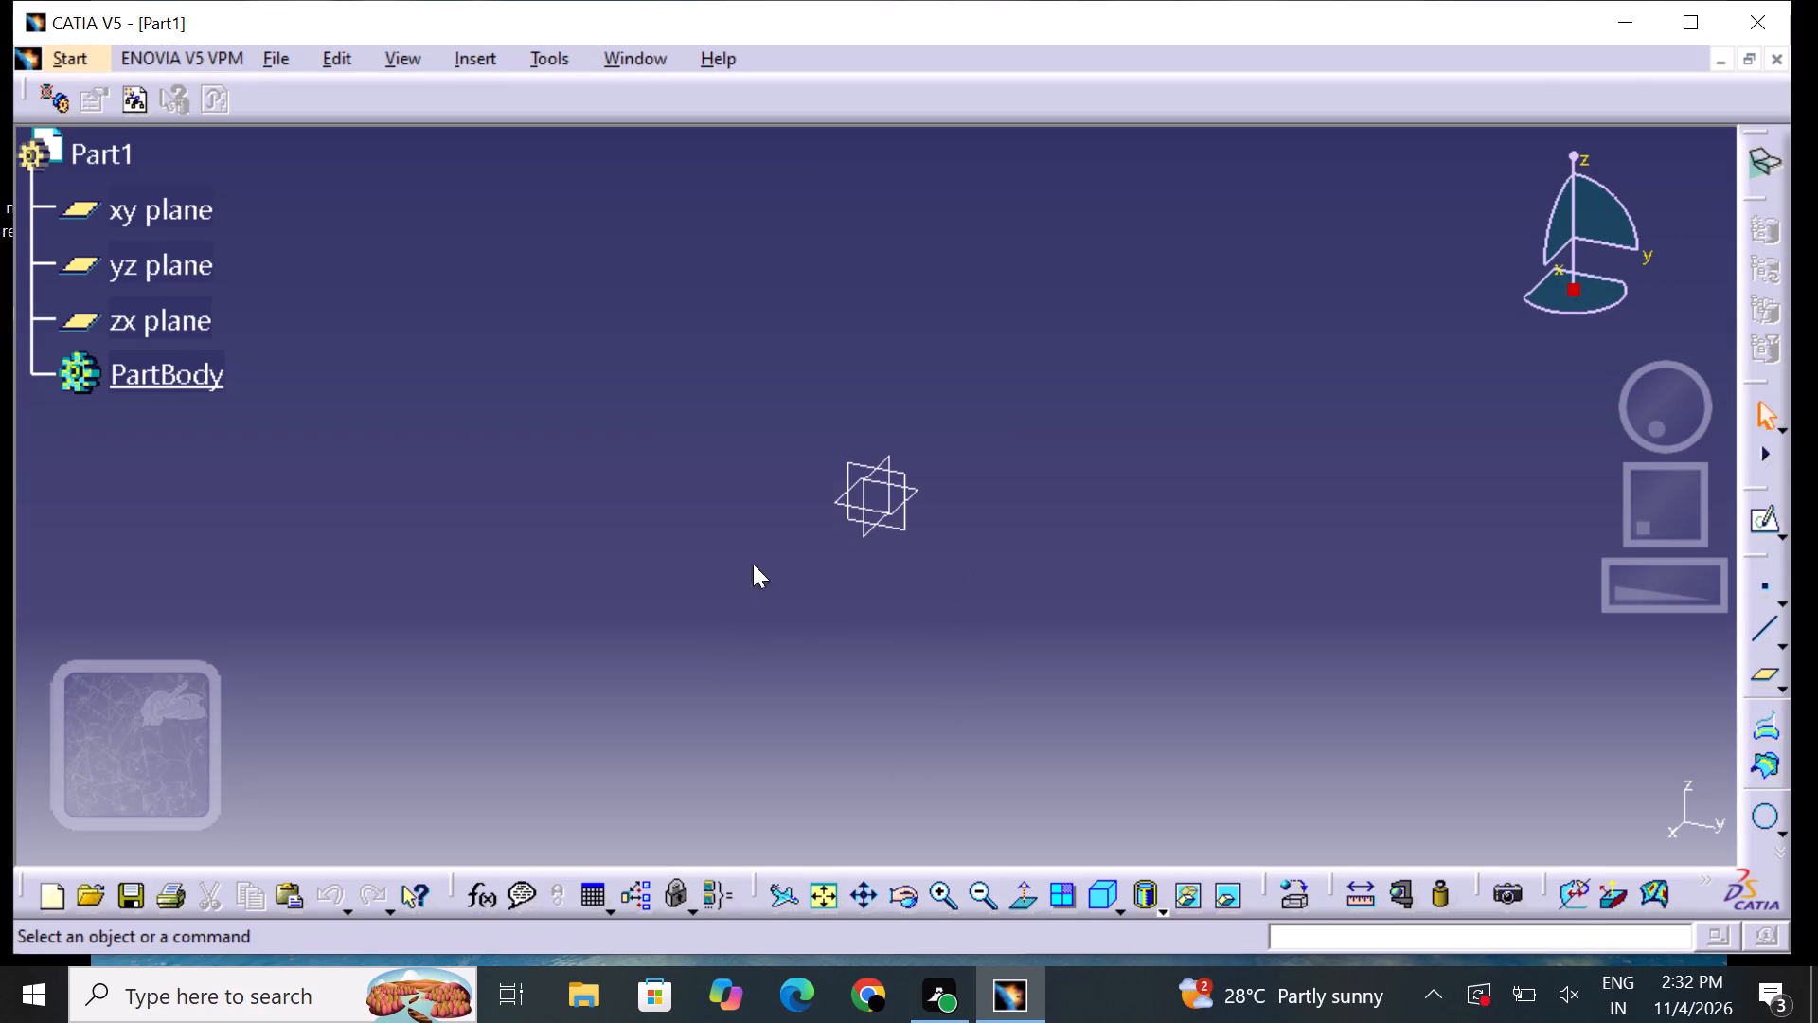
On the xy plane, sketch an origin-centred ellipse with a 70 mm horizontal semi-axis and a 60 mm vertical semi-axis.
{"action": "left_click", "coordinate": [918, 492]}
{"action": "left_click", "coordinate": [1756, 510]}
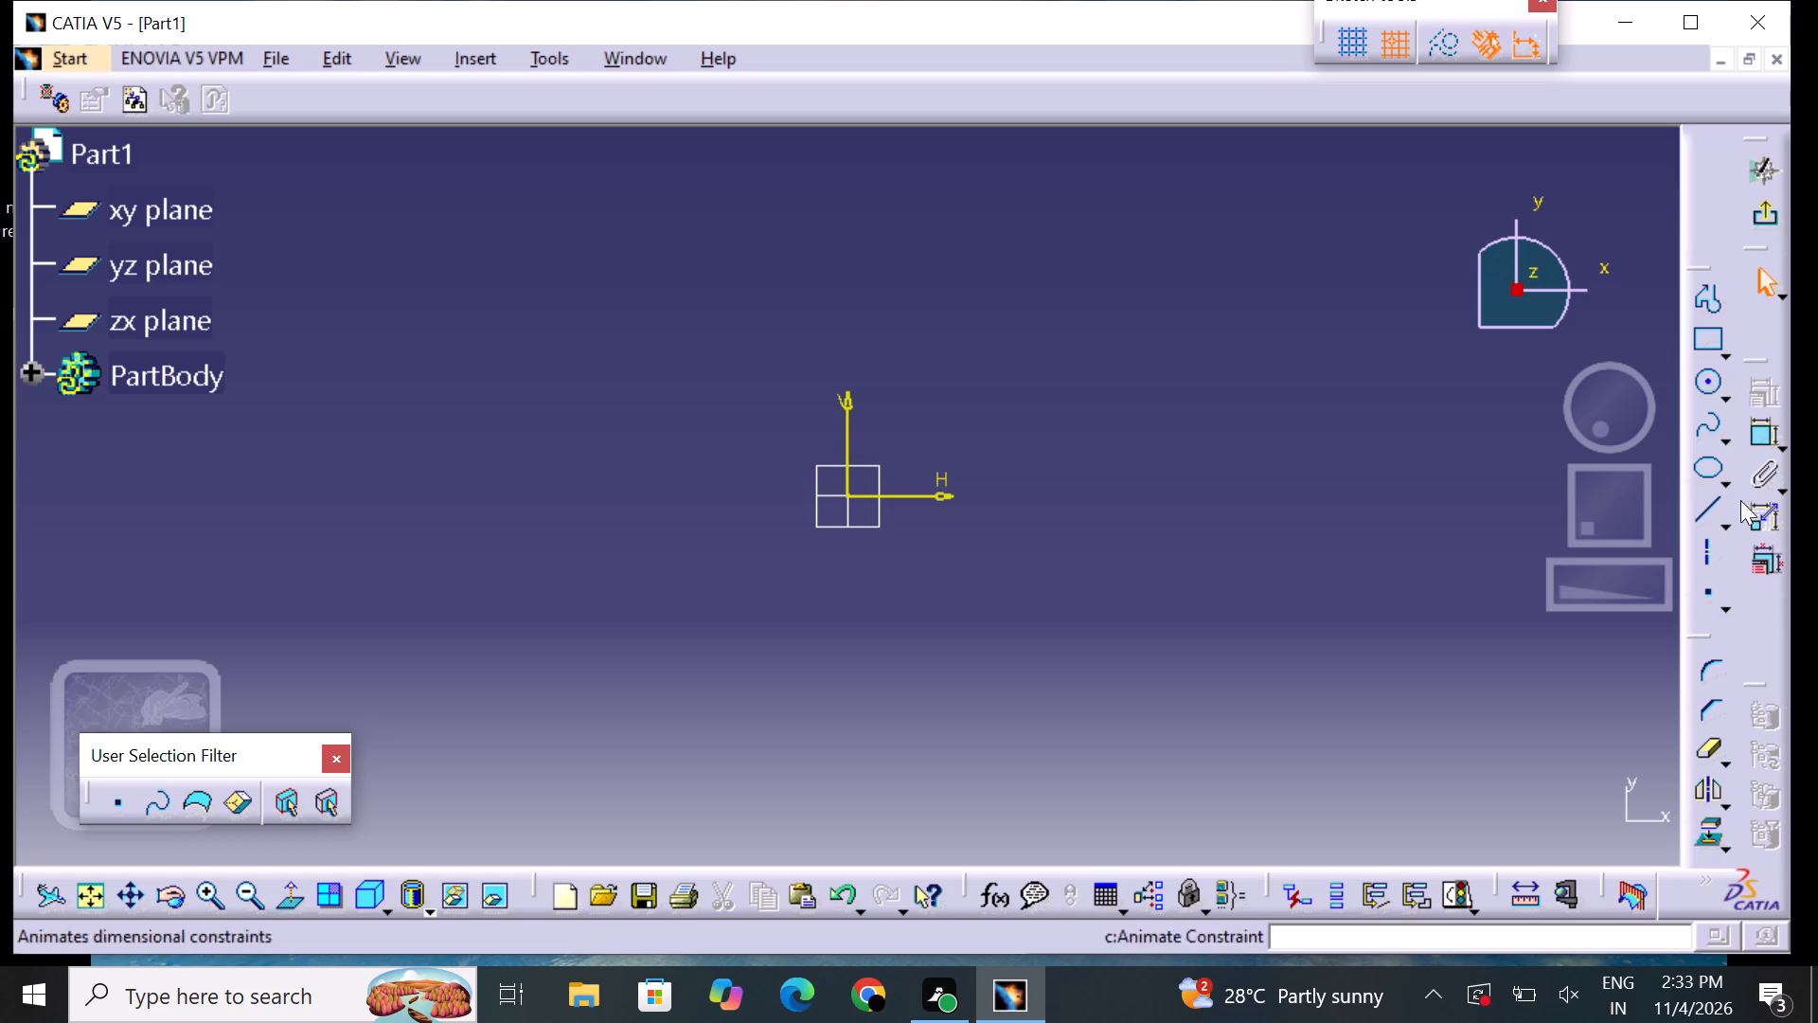
{"action": "left_click", "coordinate": [1711, 464]}
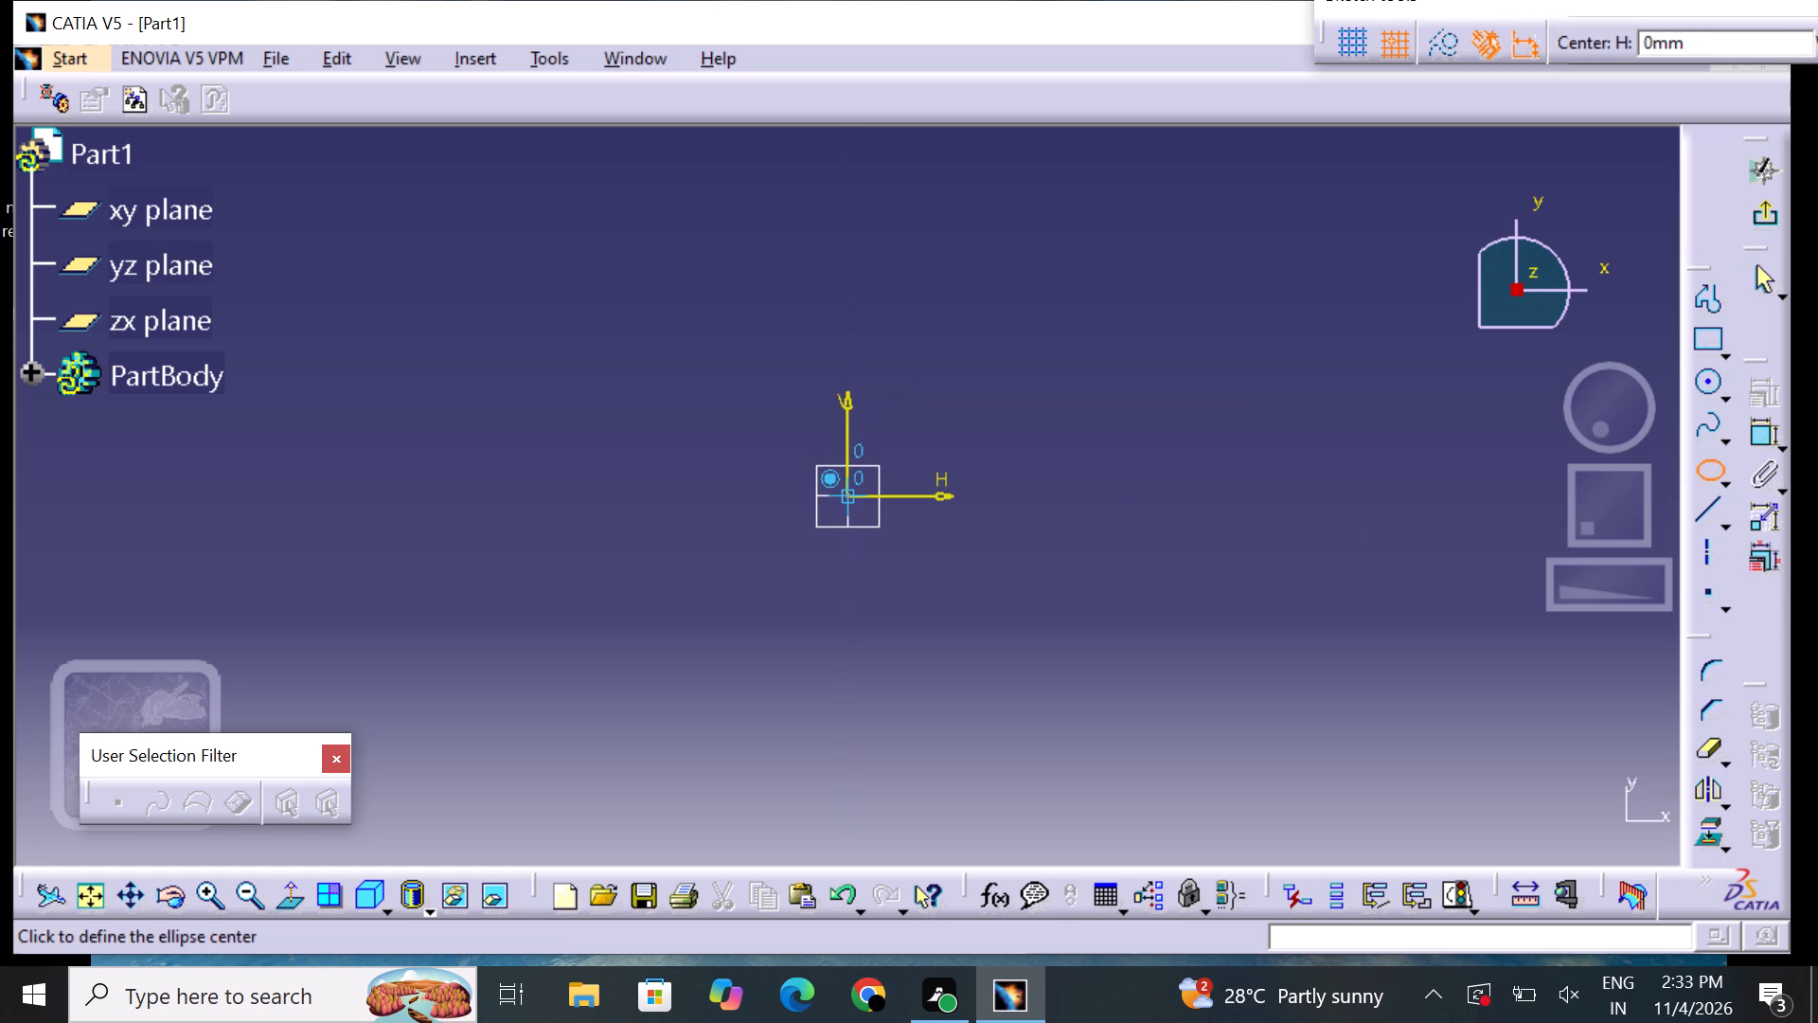
{"action": "left_click", "coordinate": [847, 497]}
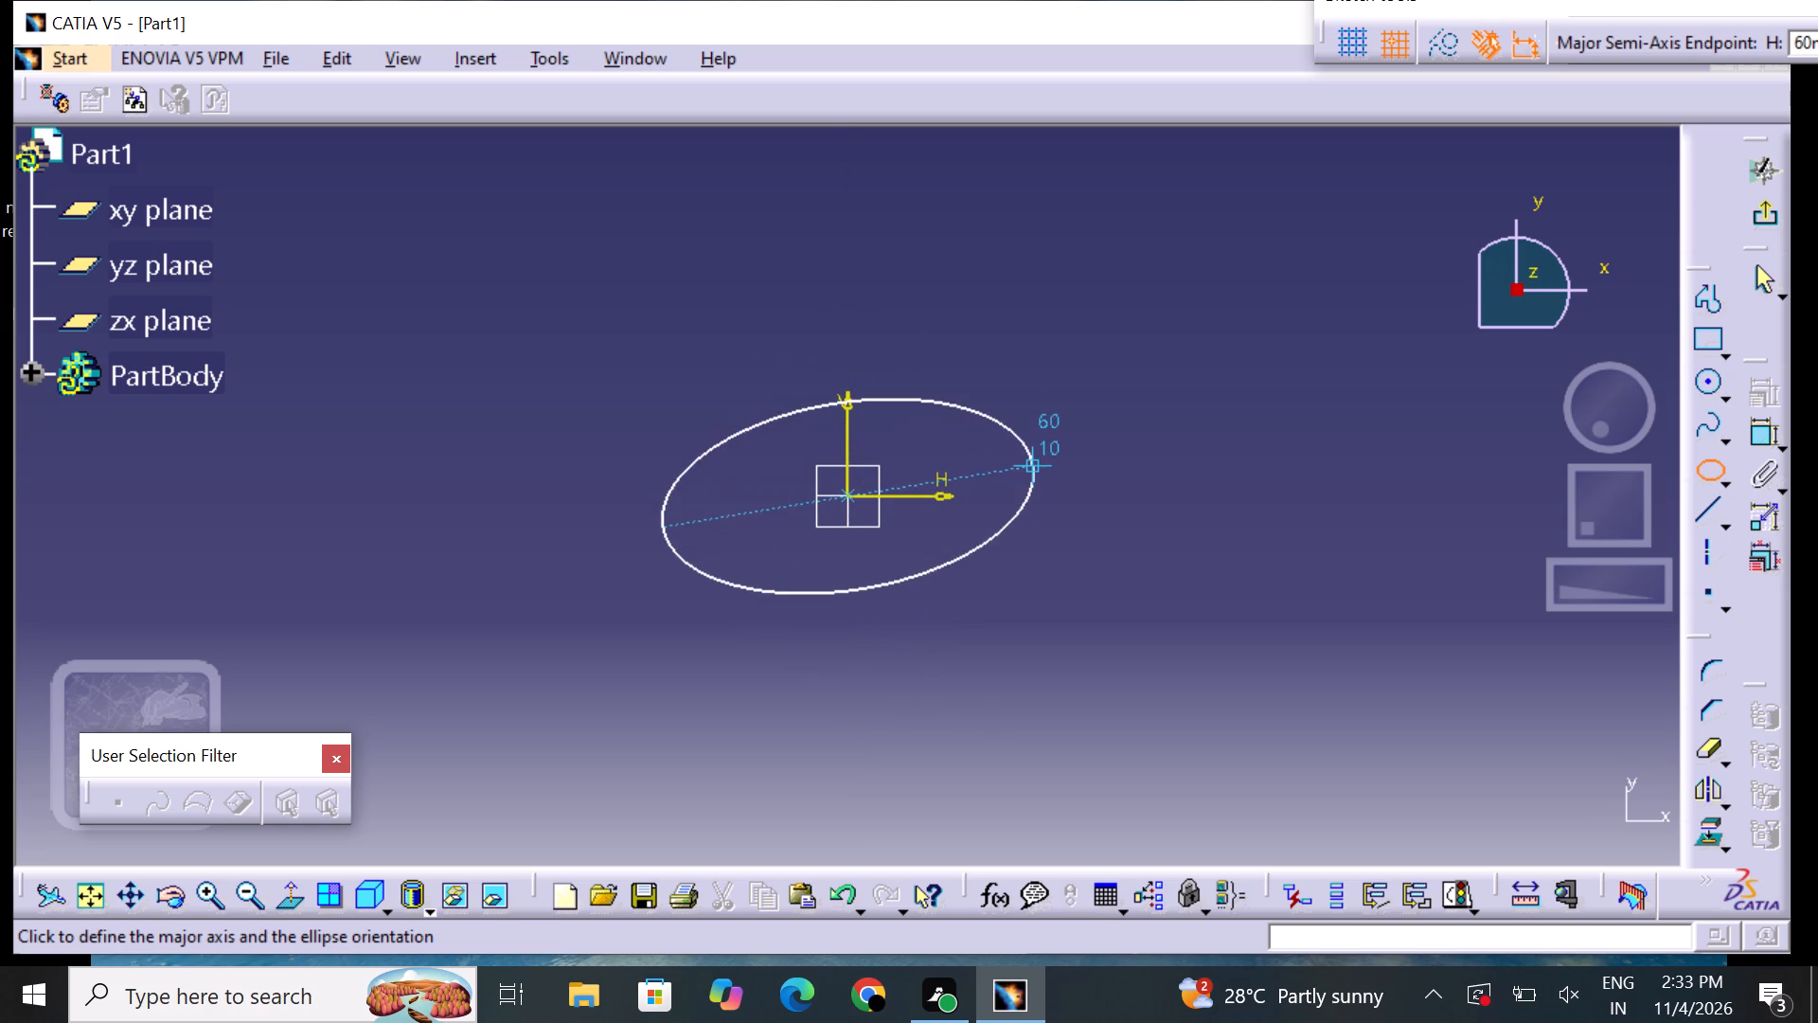
{"action": "left_click", "coordinate": [1079, 488]}
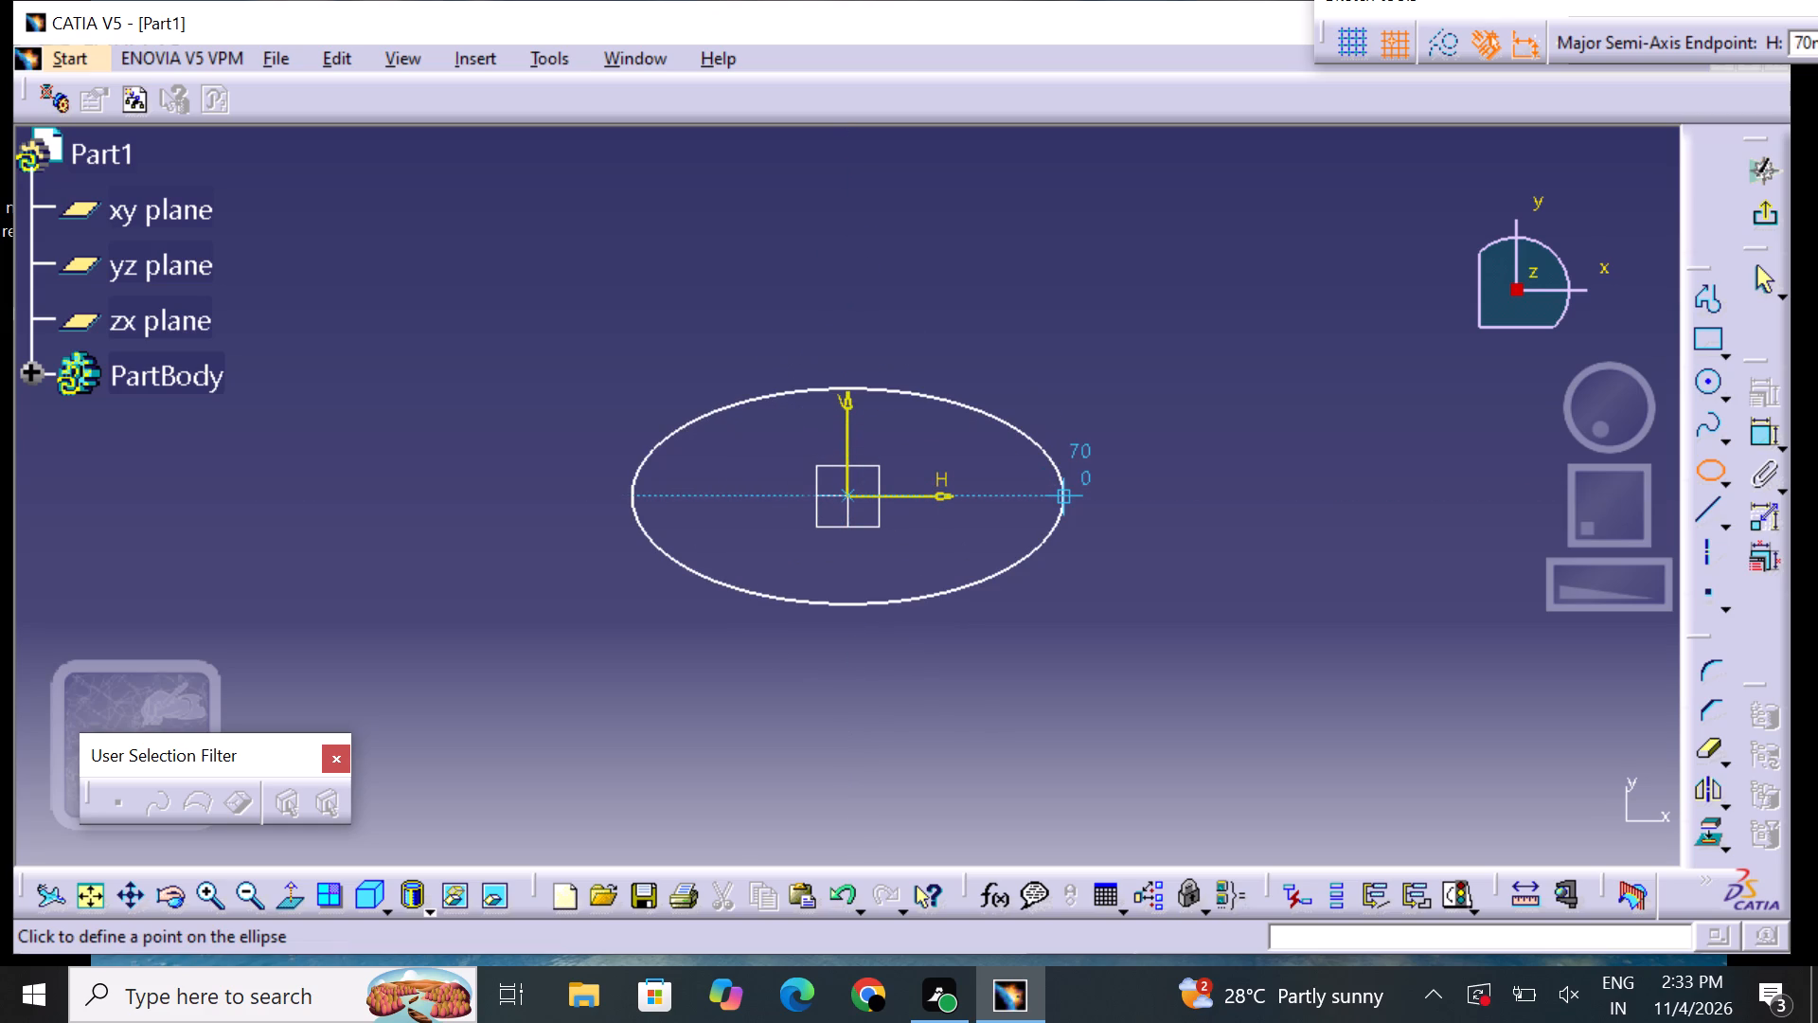
{"action": "left_click", "coordinate": [1130, 519]}
{"action": "left_click", "coordinate": [1132, 519]}
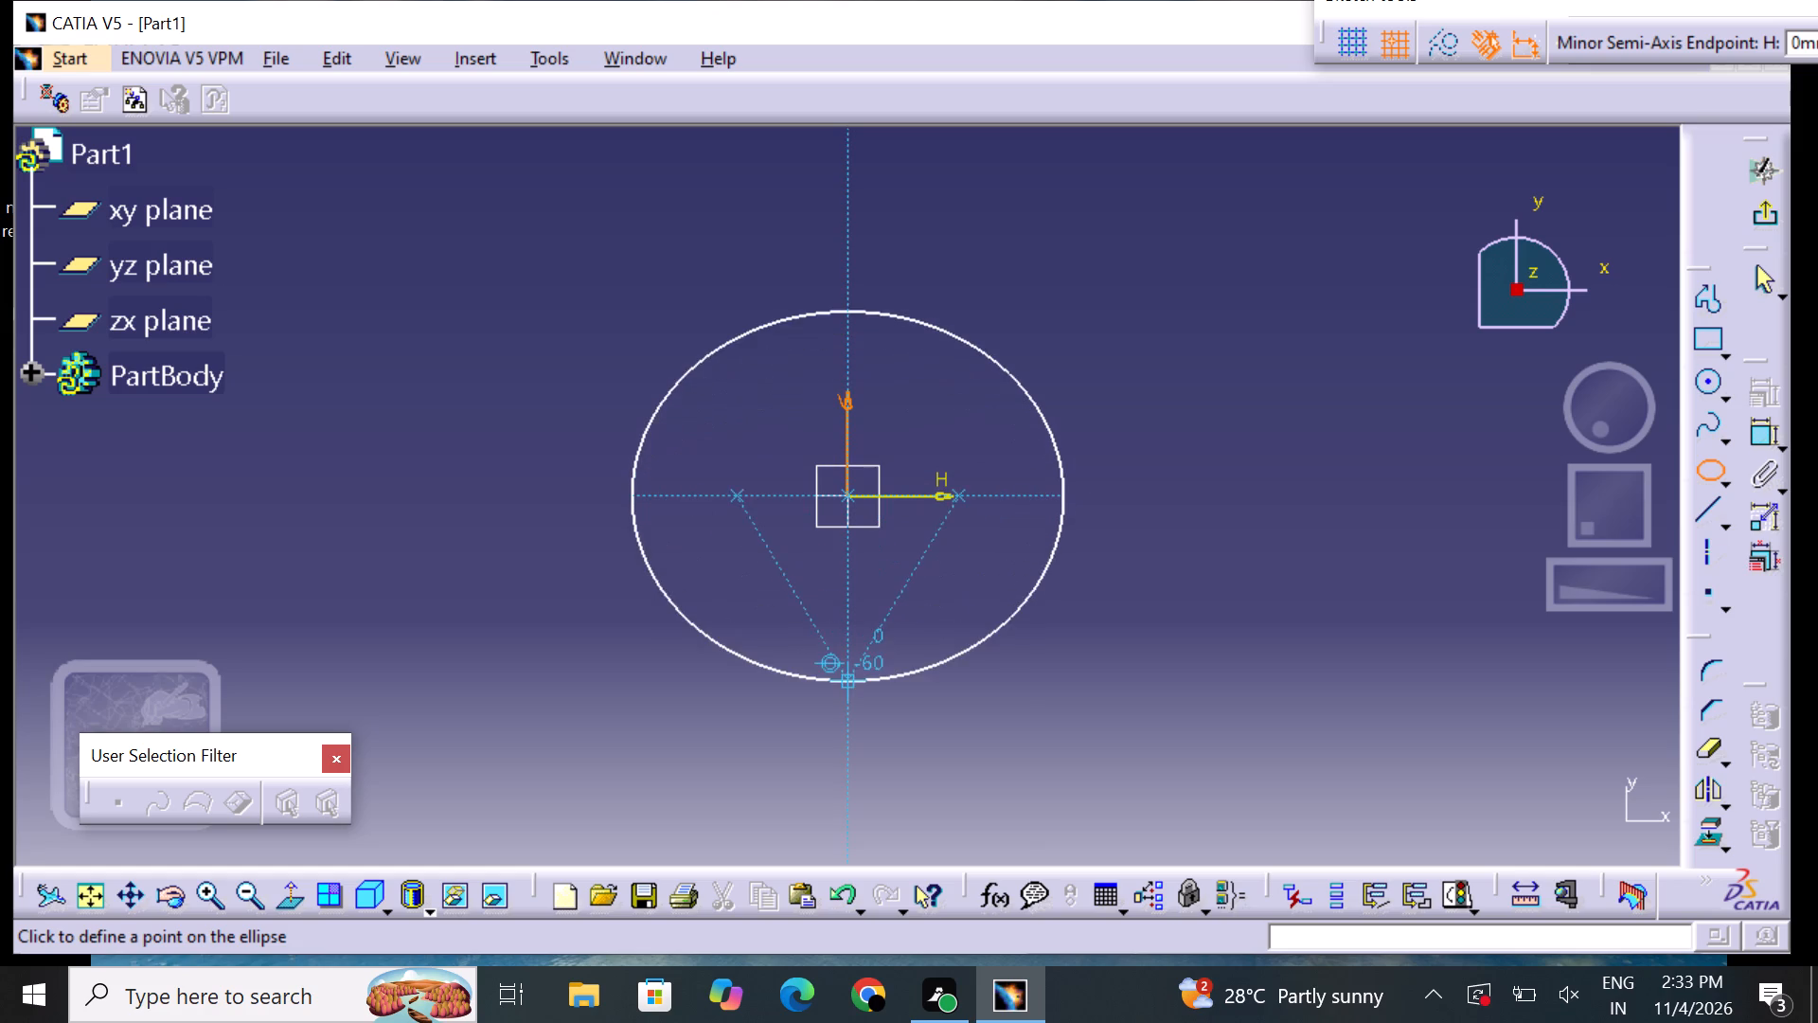
{"action": "left_click", "coordinate": [842, 694]}
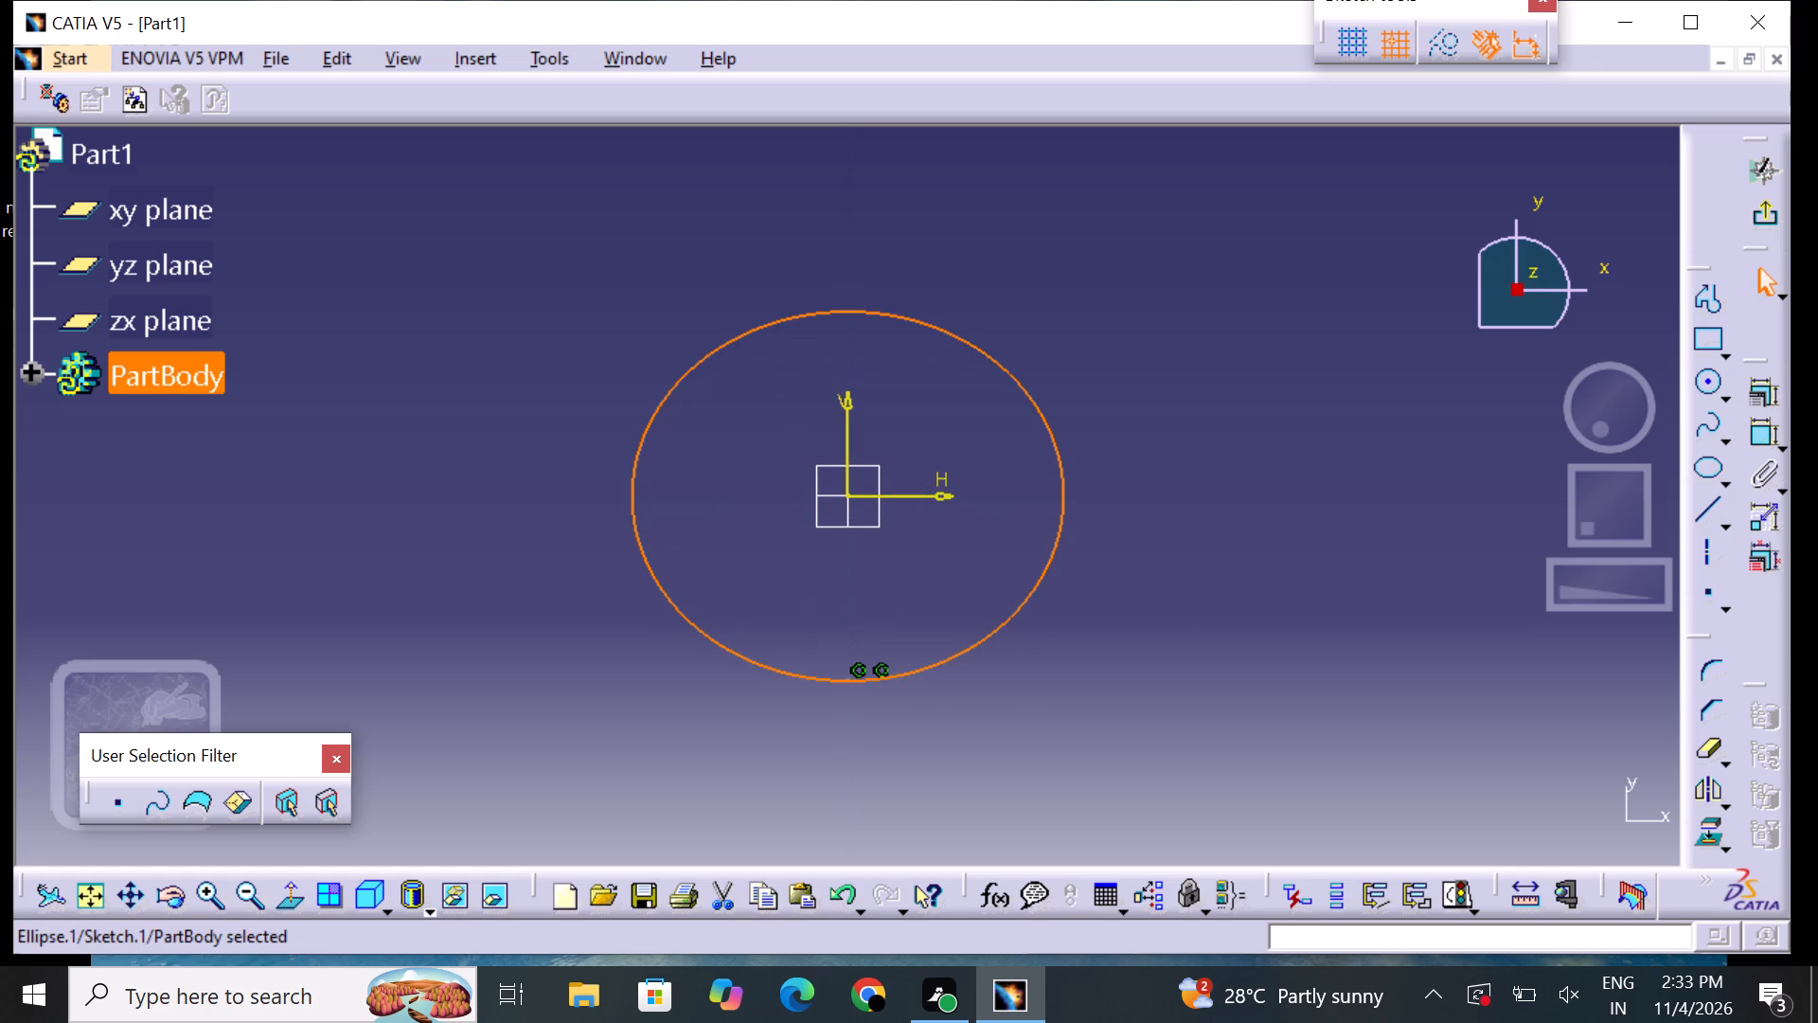
Dimension the ellipse's full horizontal width, placing the dimension below it, and set the value to 300 mm.
{"action": "left_click", "coordinate": [1220, 614]}
{"action": "left_click", "coordinate": [1761, 425]}
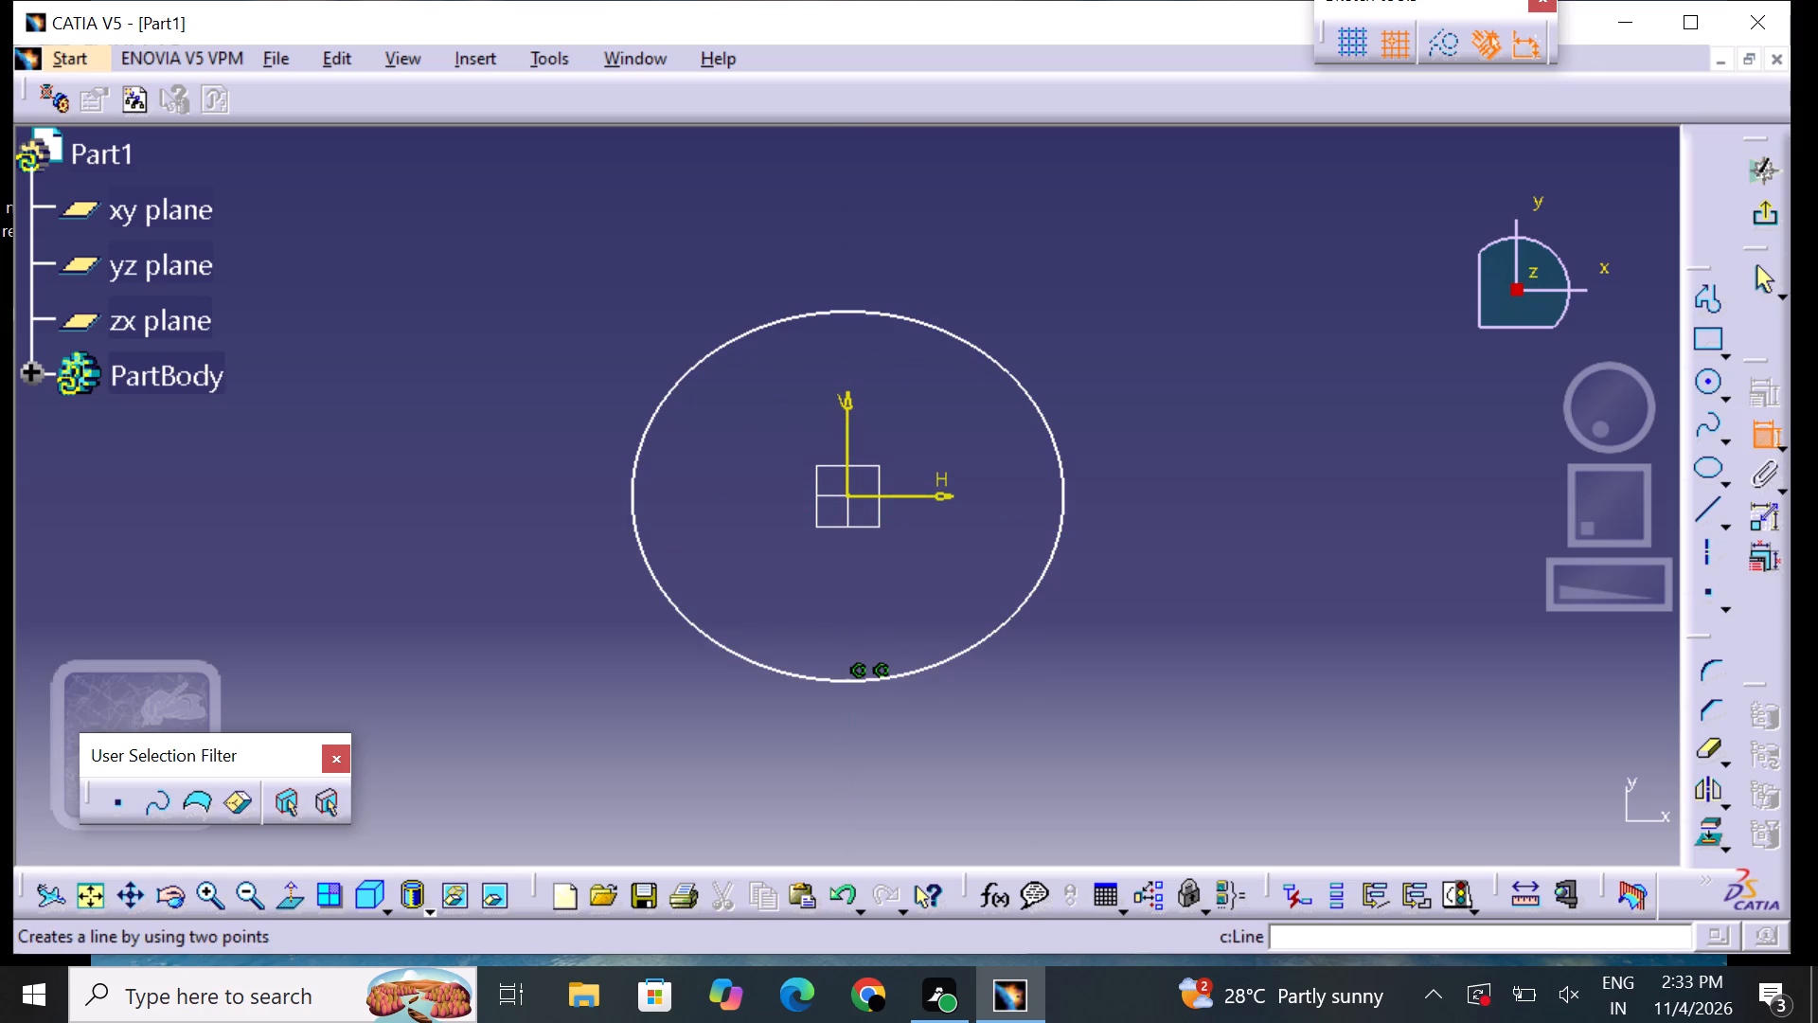
{"action": "left_click", "coordinate": [633, 490]}
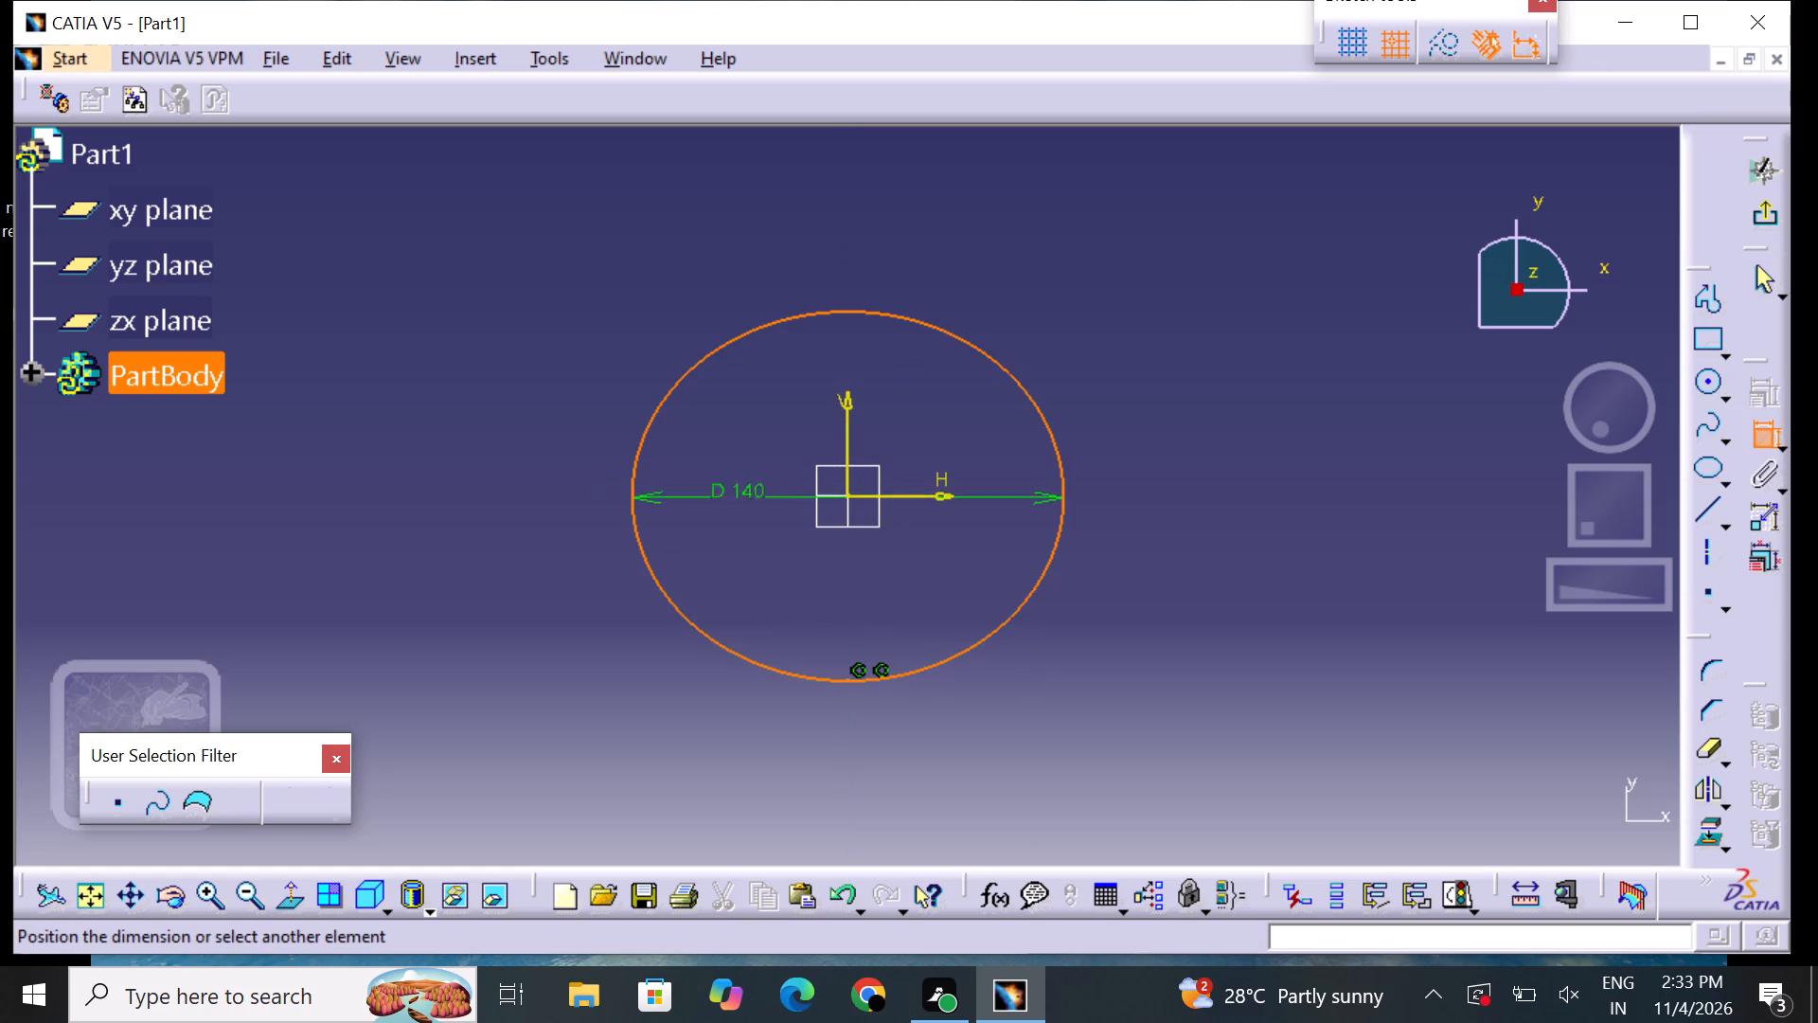
{"action": "left_click", "coordinate": [874, 739]}
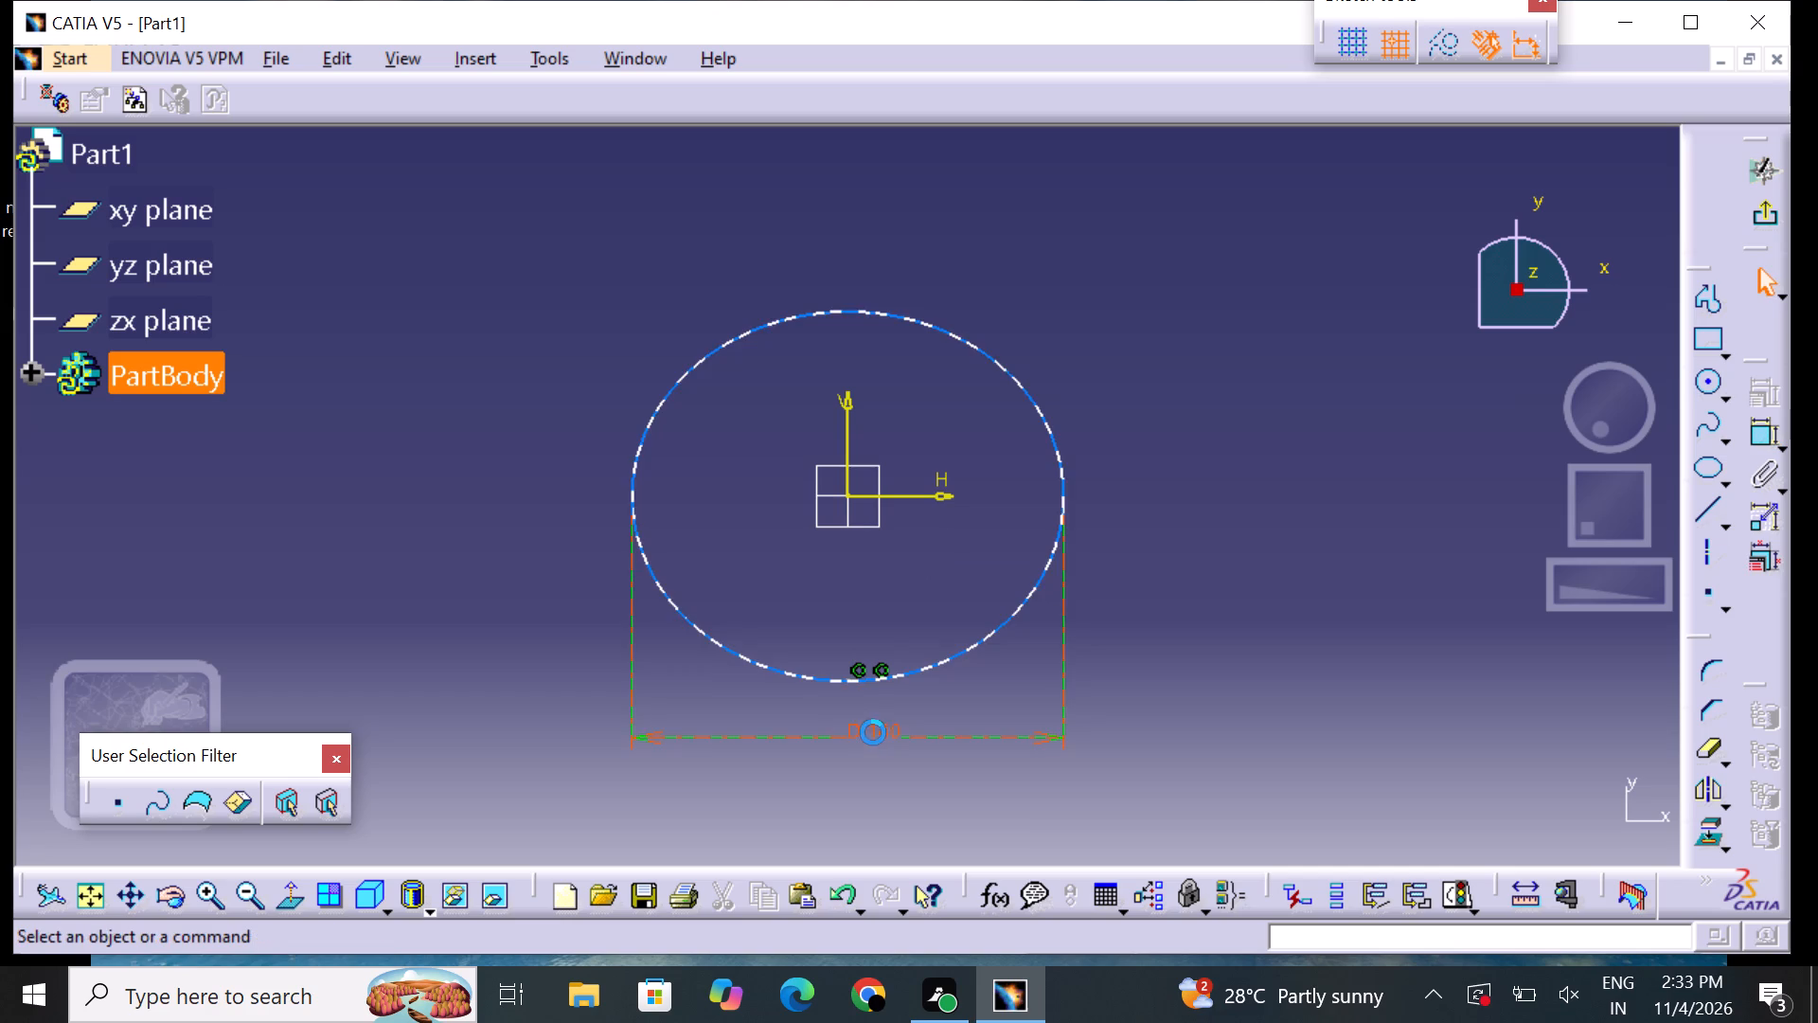
{"action": "double_click", "coordinate": [873, 731]}
{"action": "key", "text": "BackSpace"}
{"action": "type", "text": "300"}
{"action": "key", "text": "Return"}
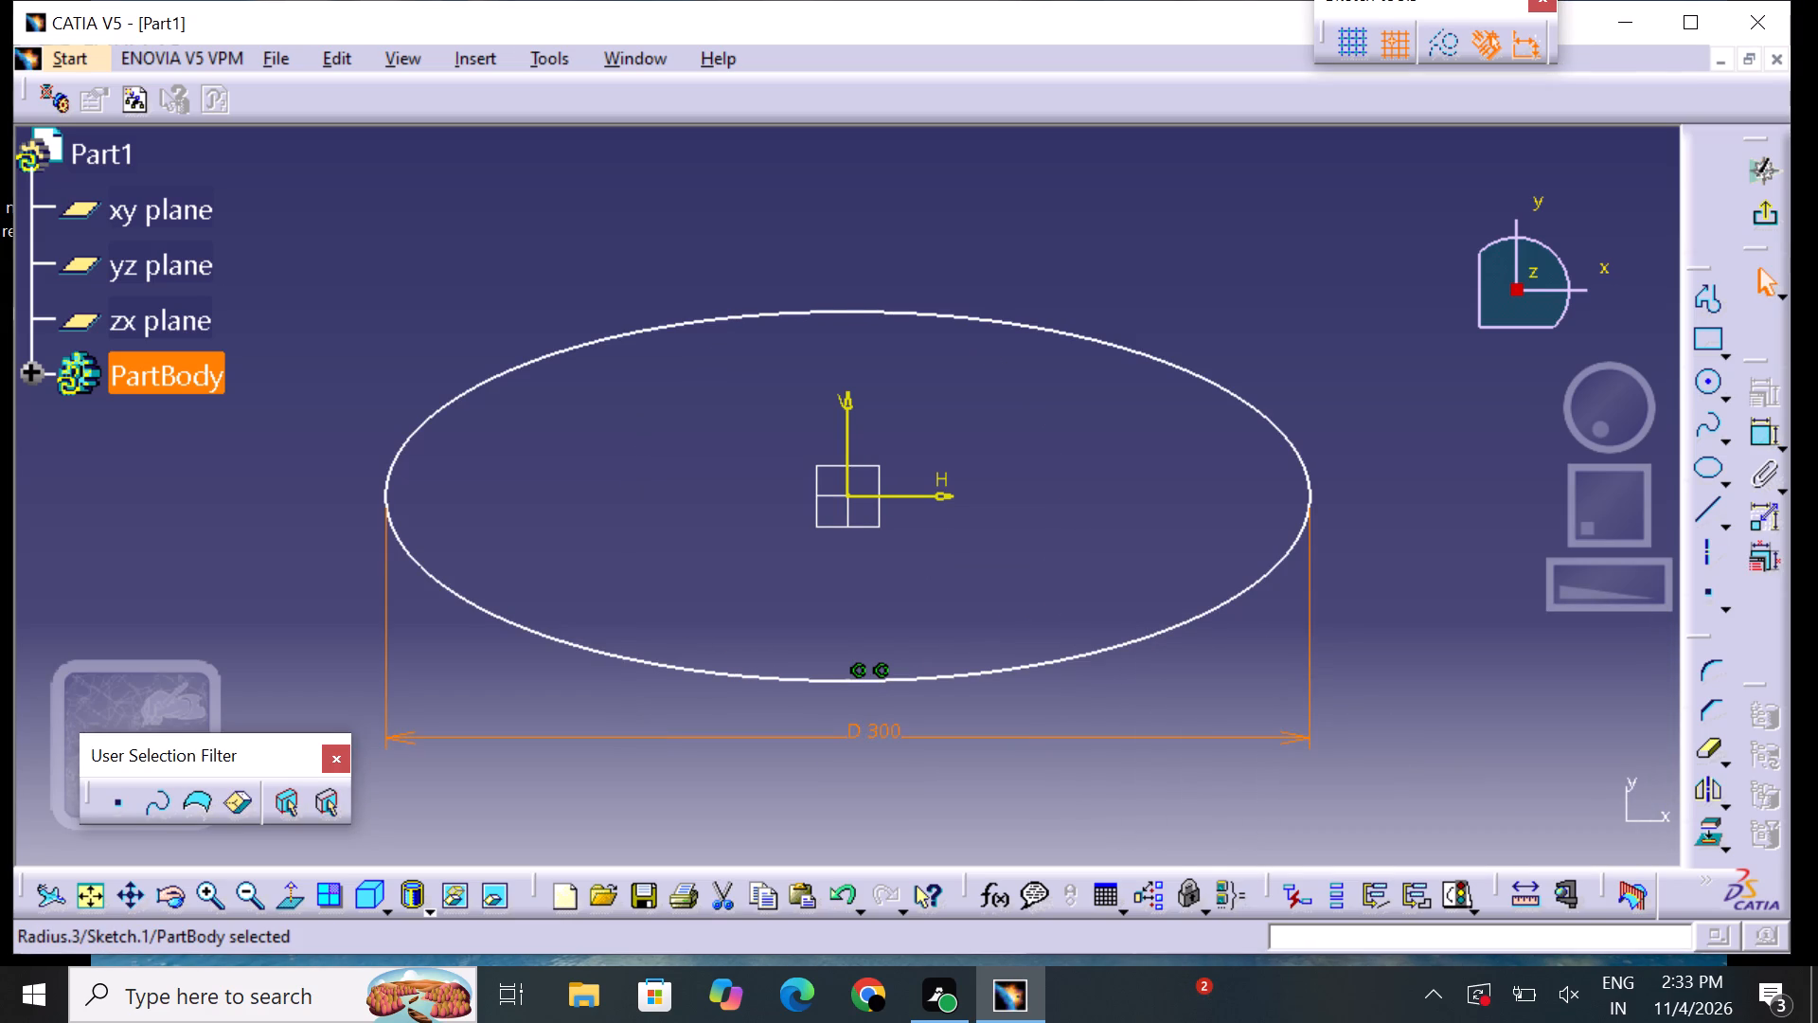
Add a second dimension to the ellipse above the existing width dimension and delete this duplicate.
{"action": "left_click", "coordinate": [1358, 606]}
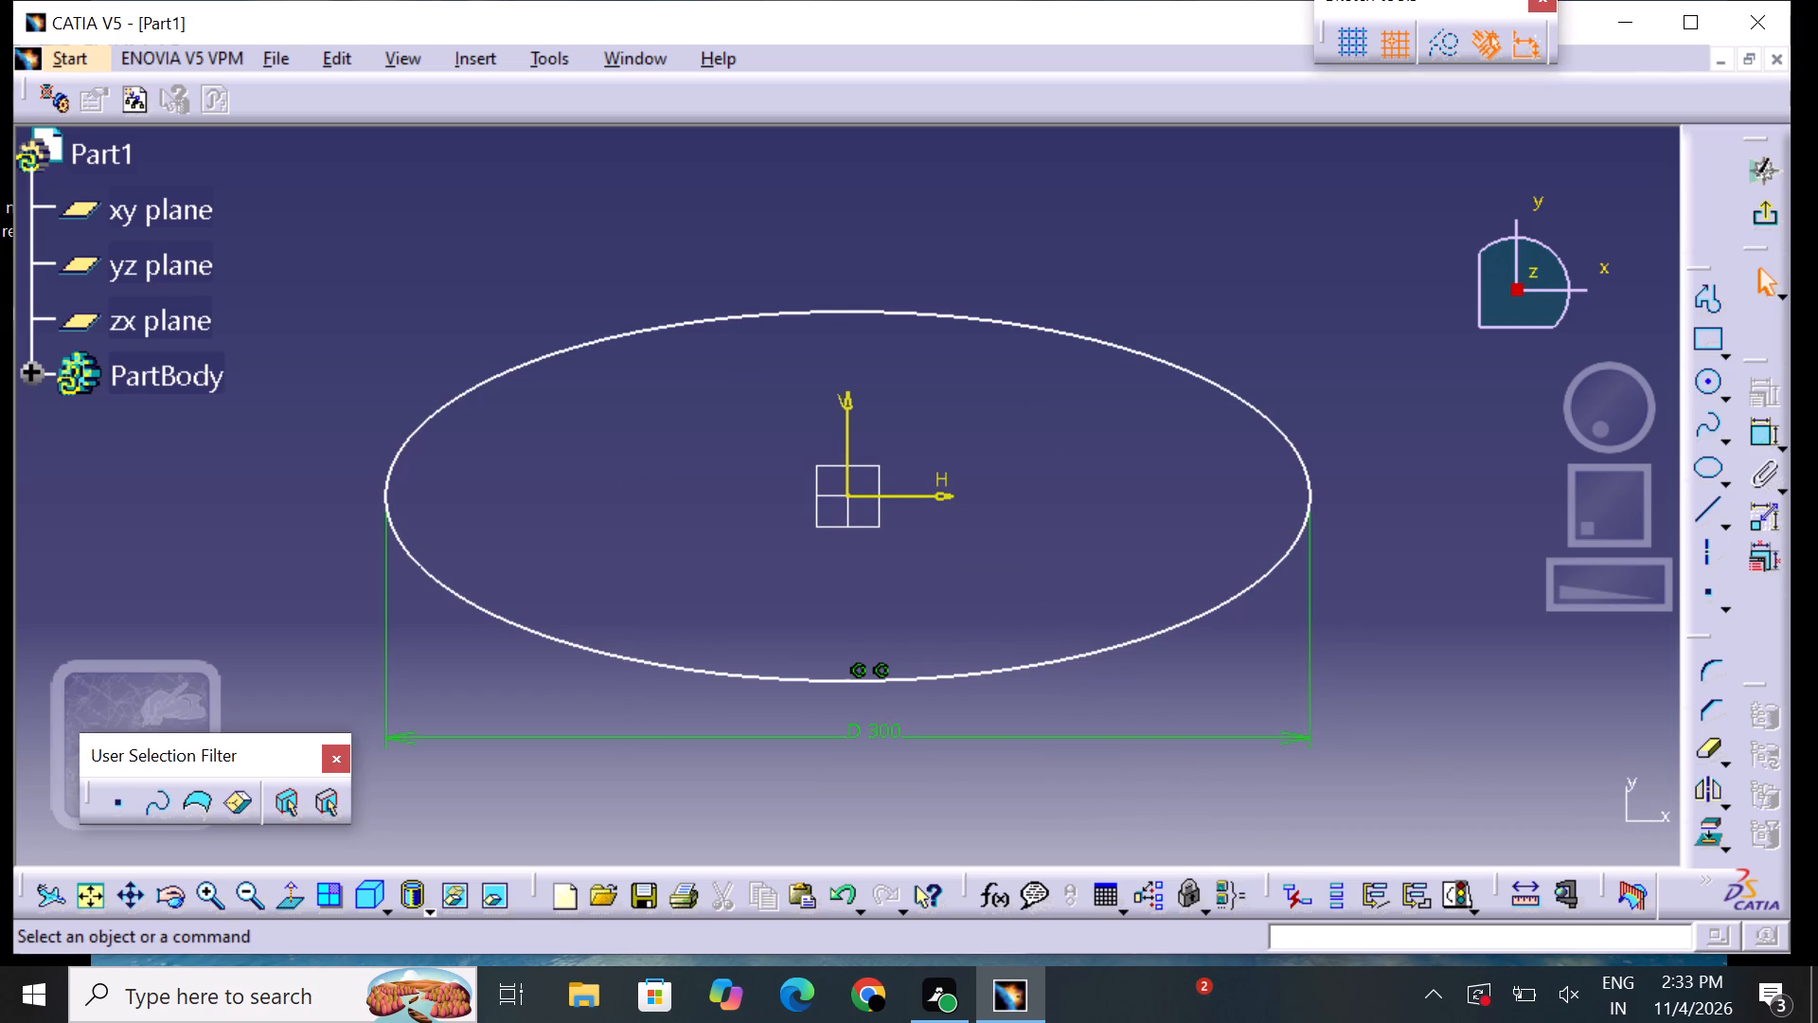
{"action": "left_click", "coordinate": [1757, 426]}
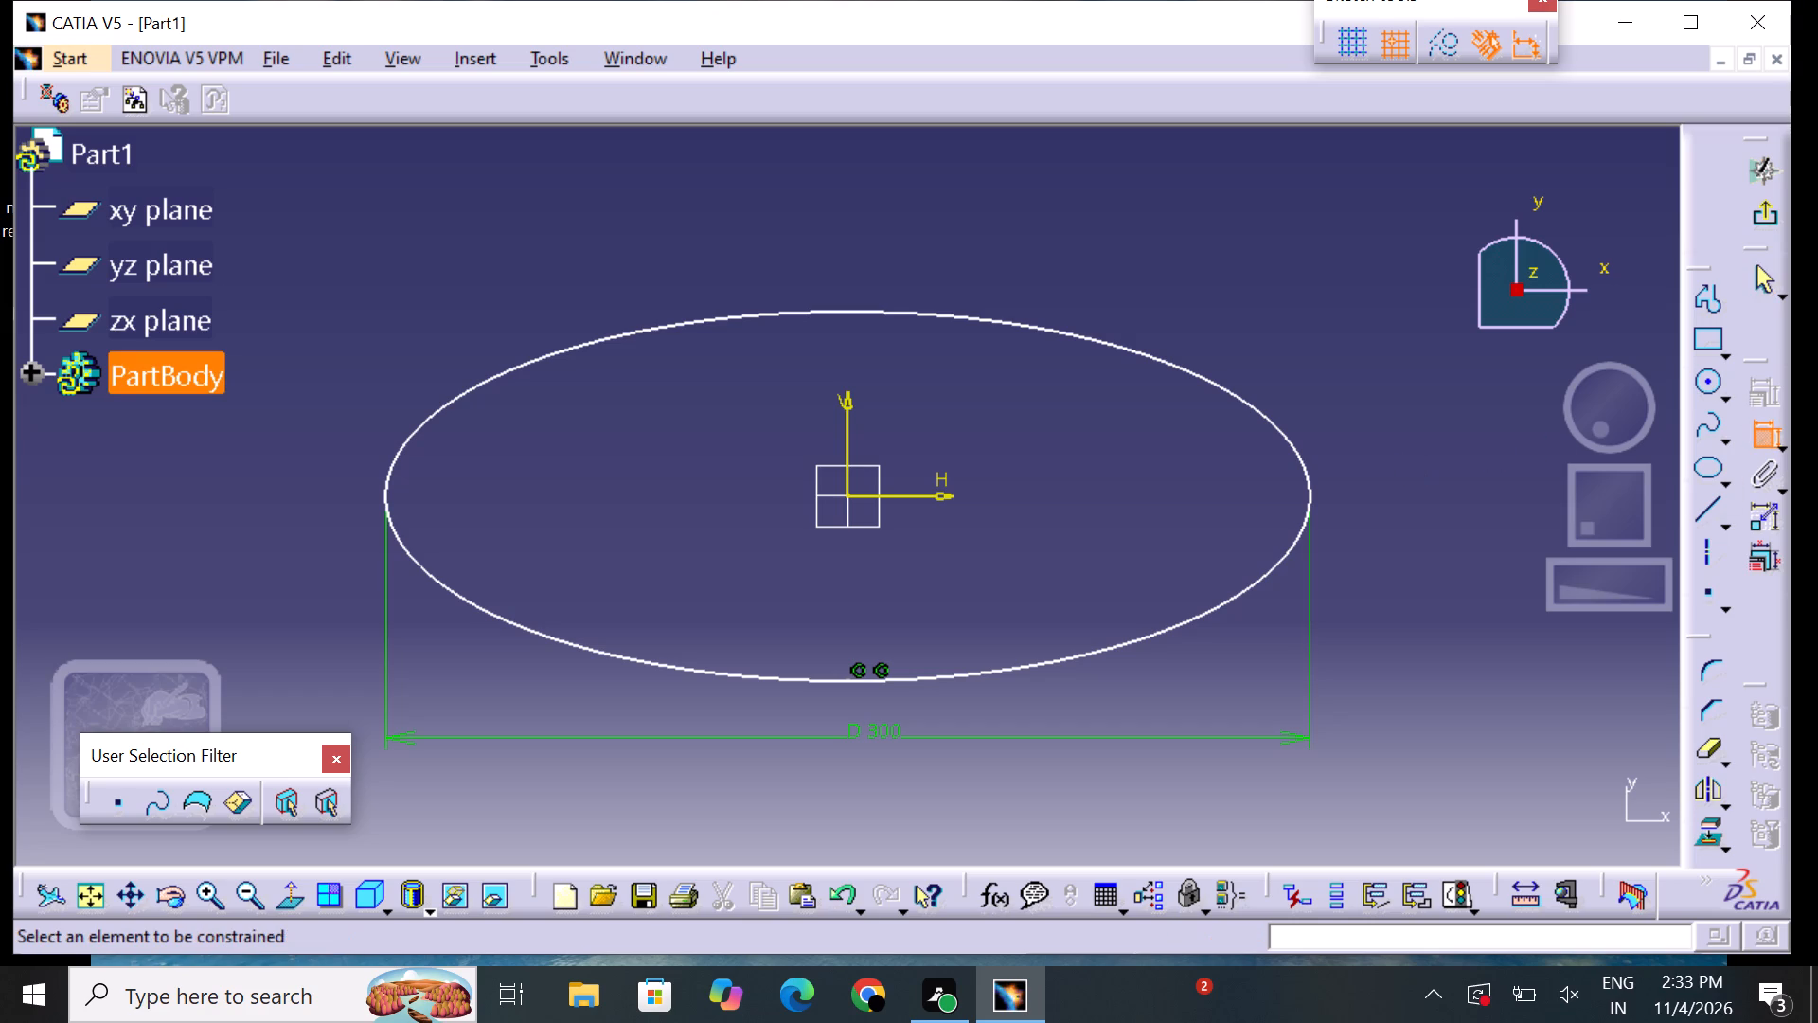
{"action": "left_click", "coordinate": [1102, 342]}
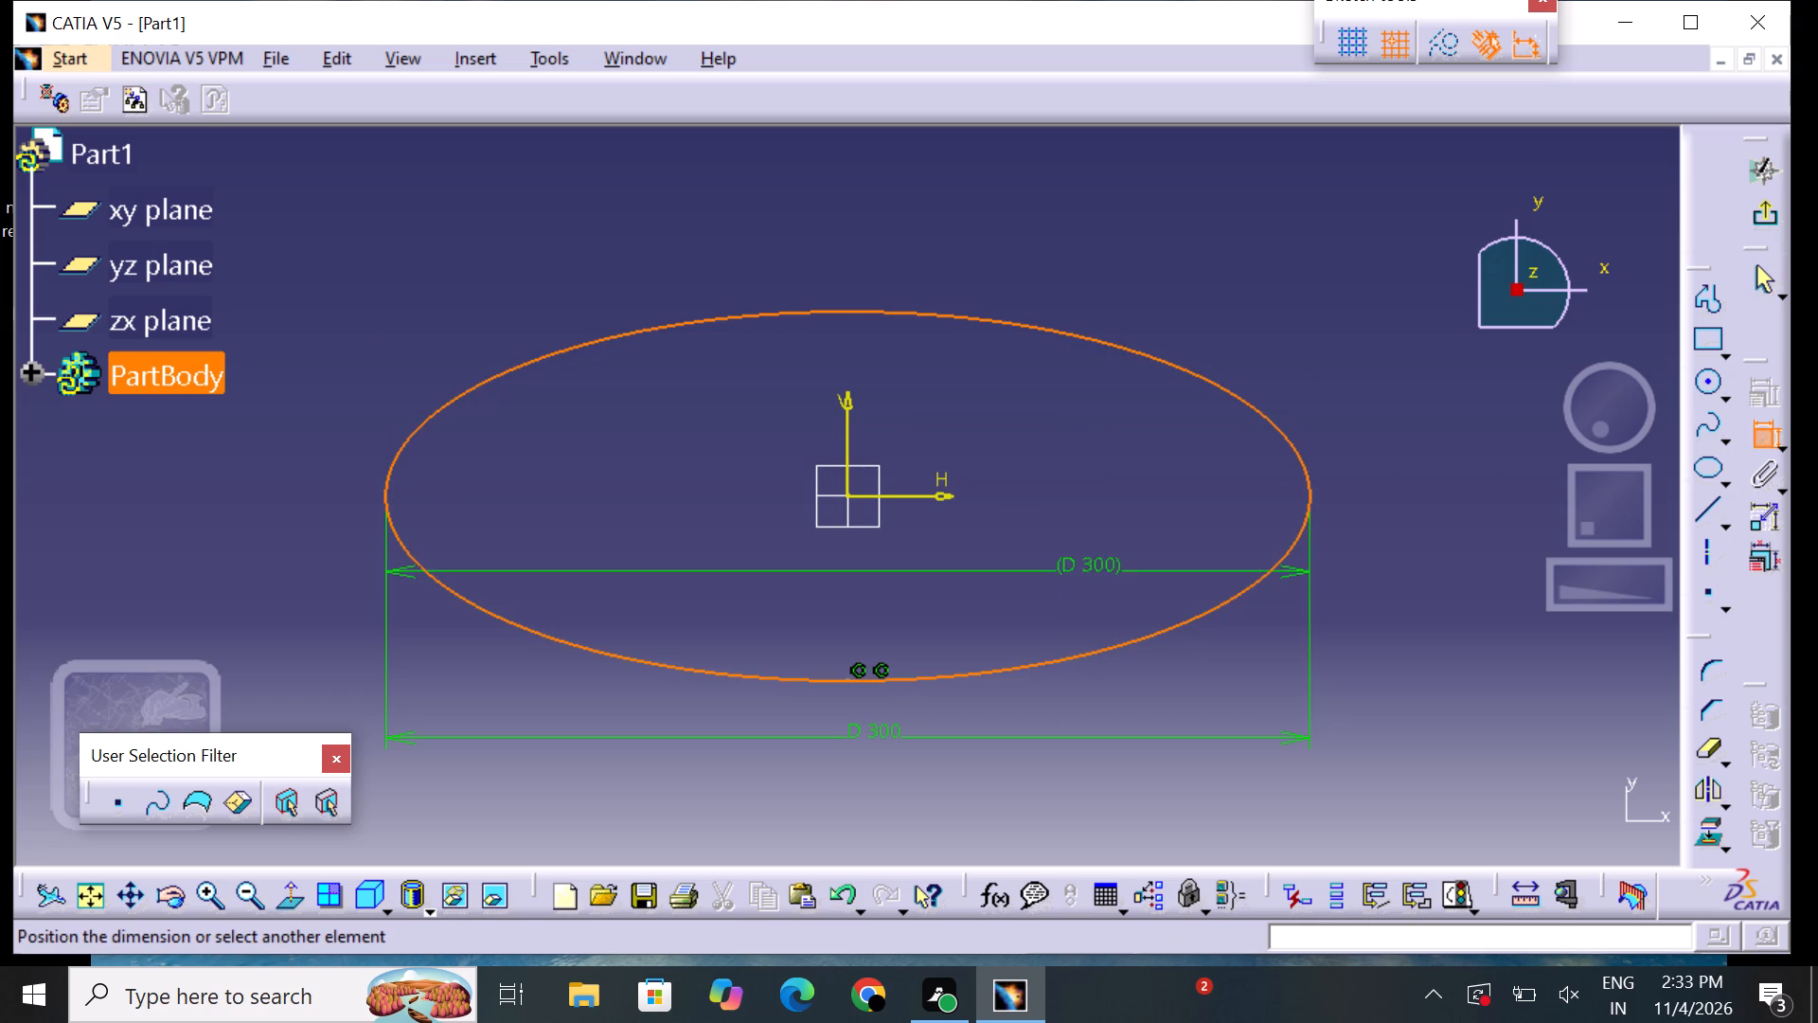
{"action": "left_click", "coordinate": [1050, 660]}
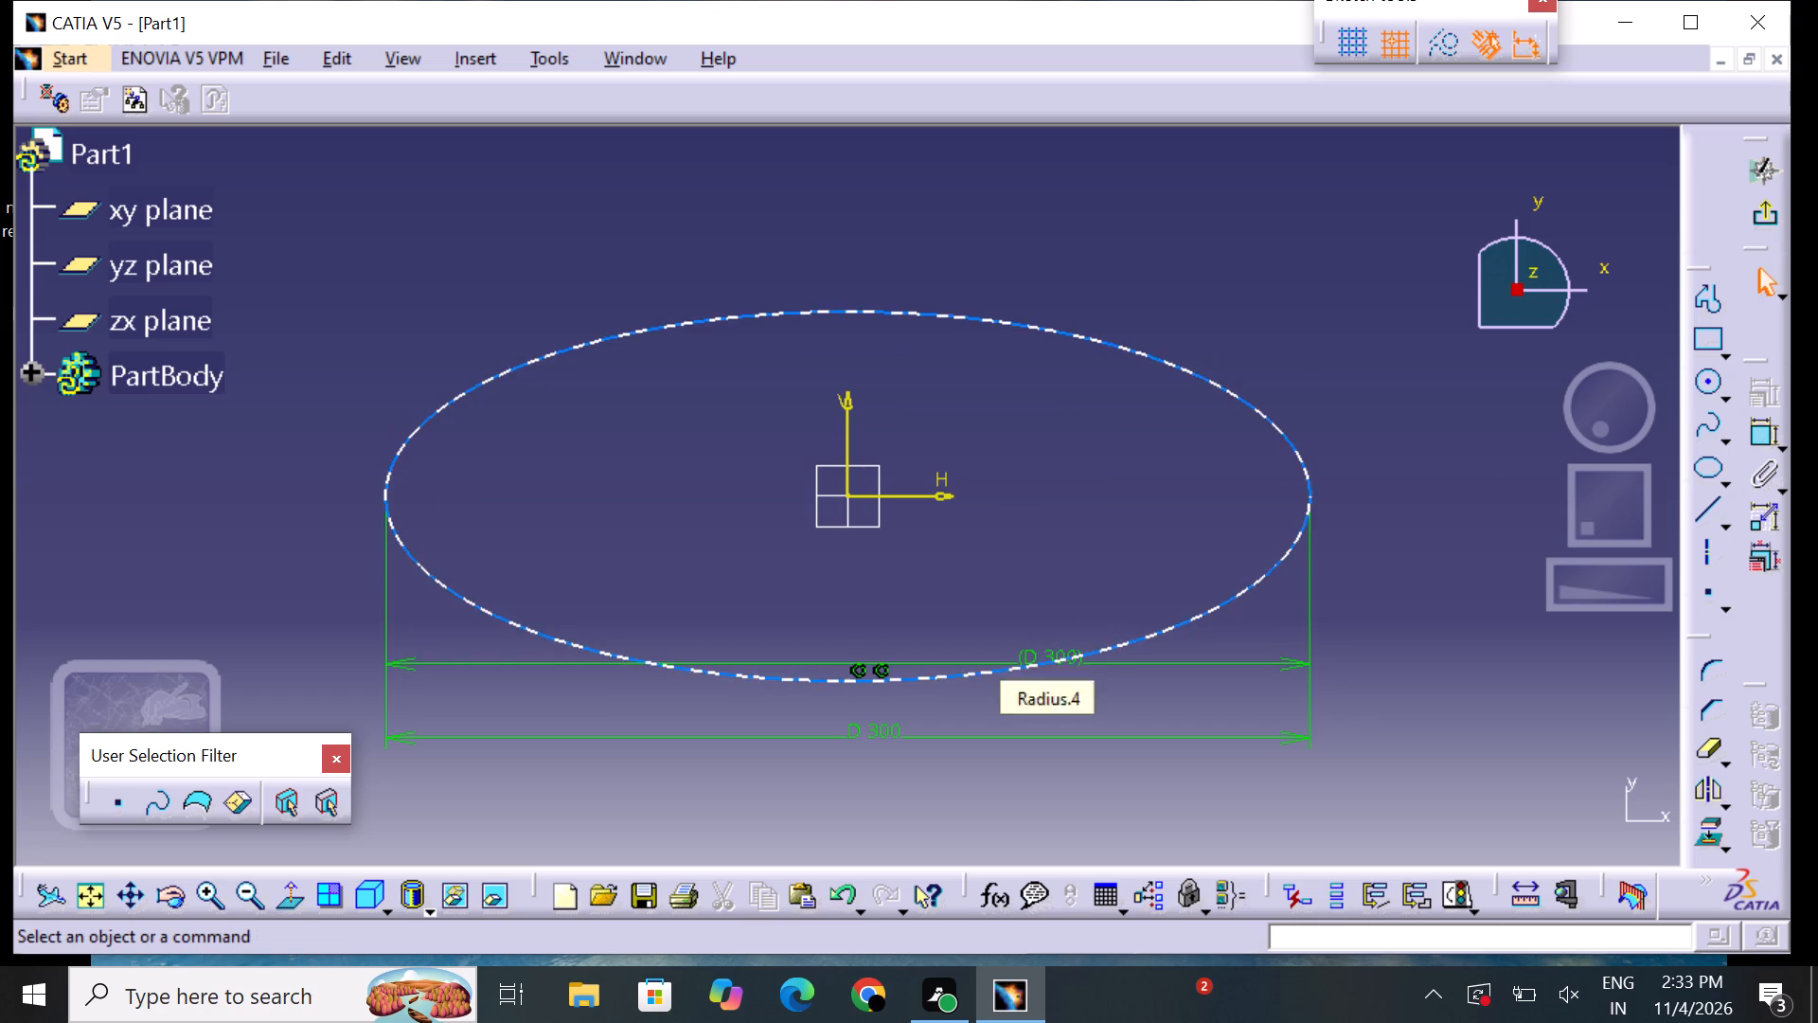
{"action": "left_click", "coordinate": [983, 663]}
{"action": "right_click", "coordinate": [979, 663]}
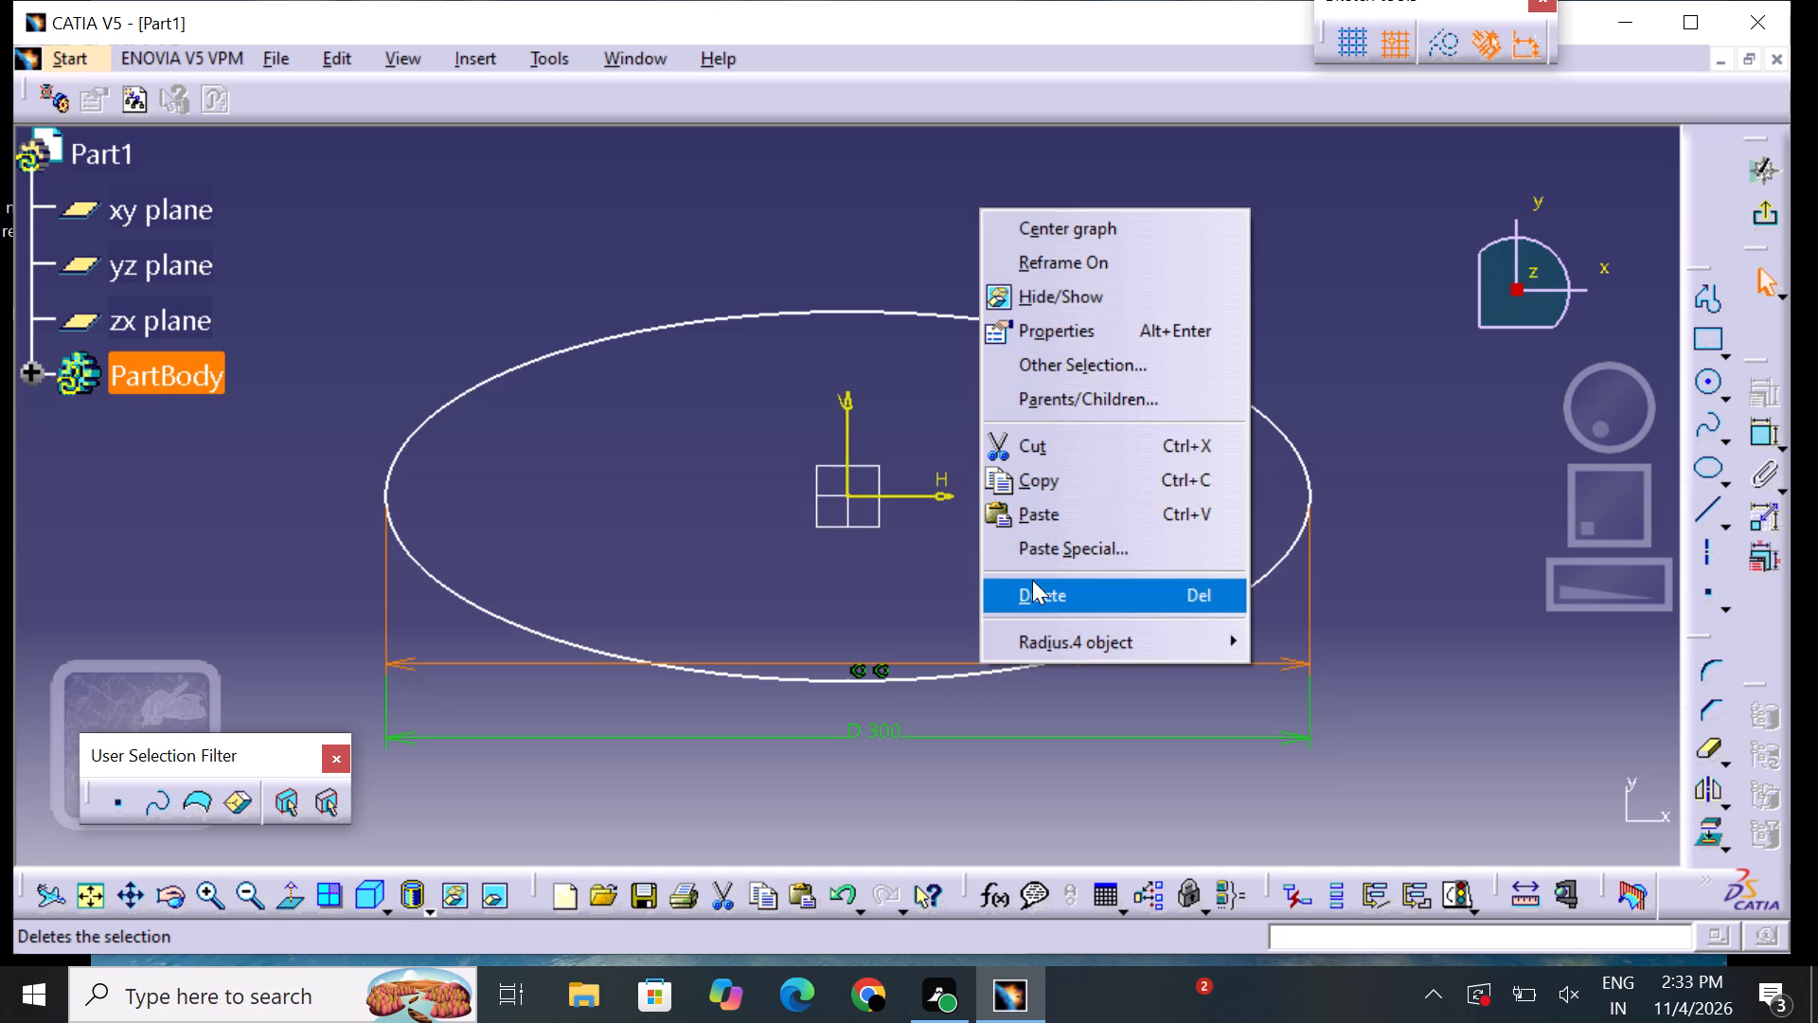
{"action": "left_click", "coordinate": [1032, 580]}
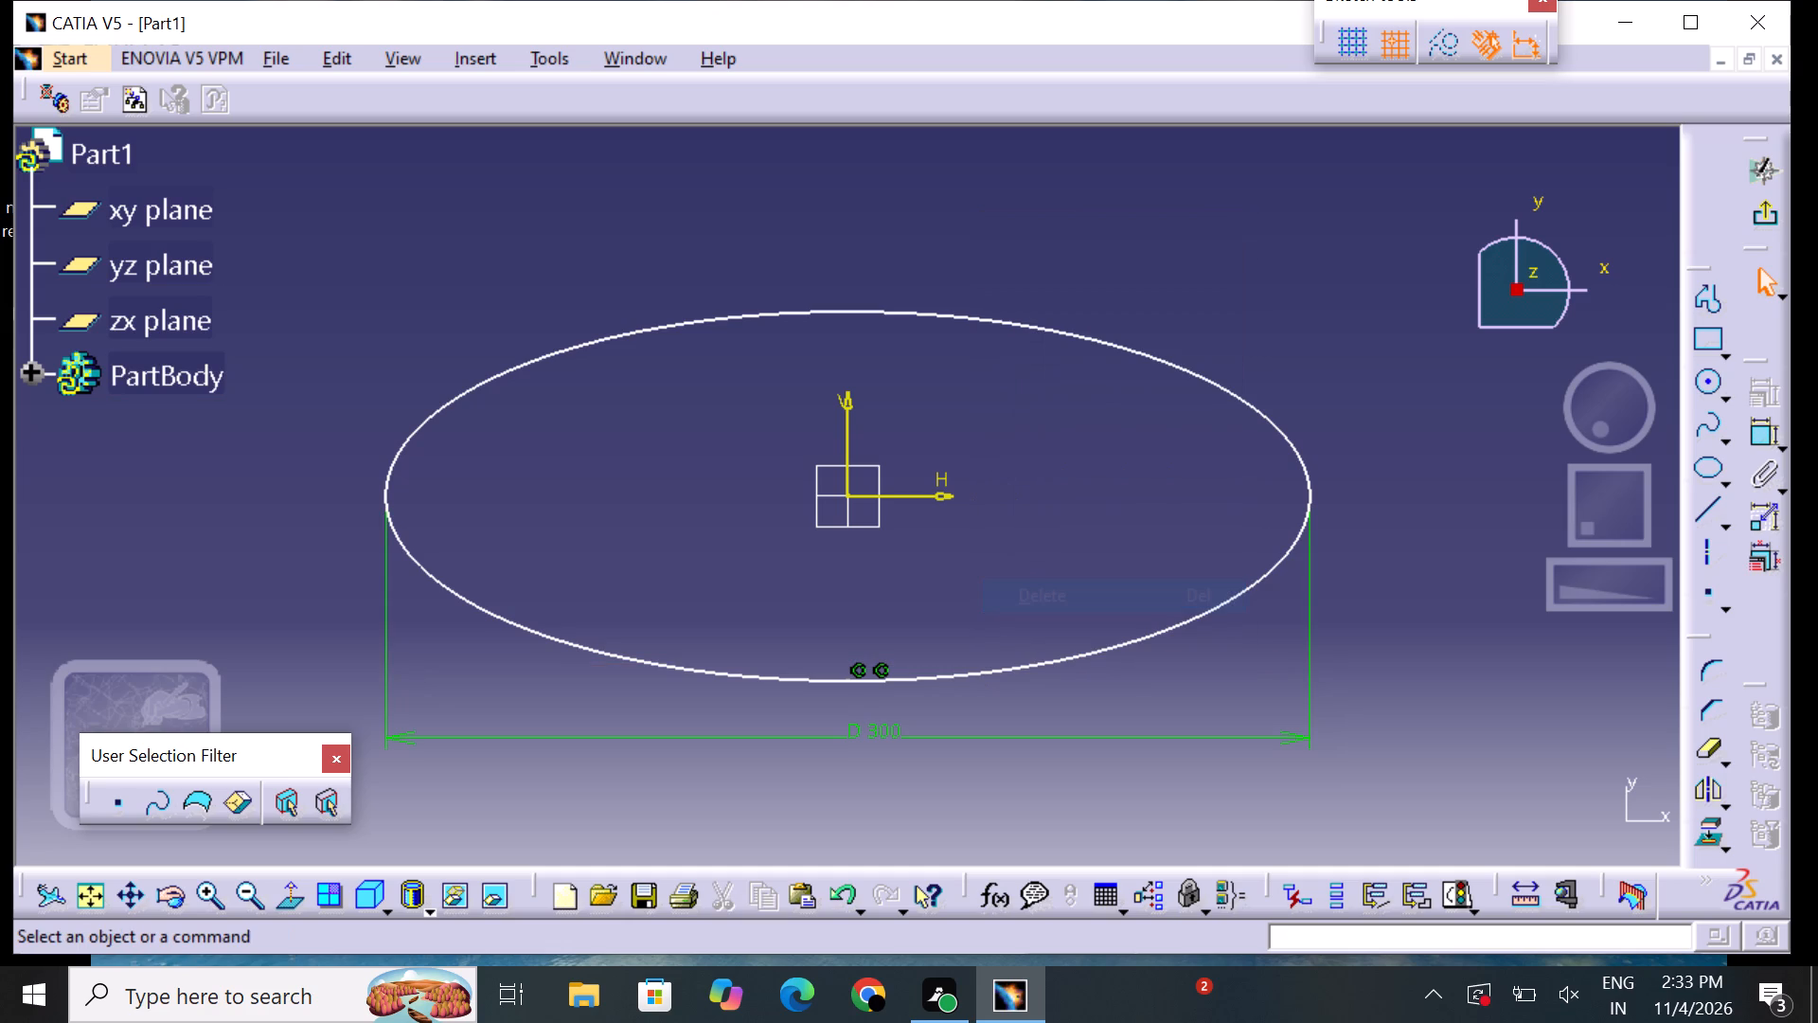
Delete the 300 mm width dimension below the ellipse.
{"action": "left_click", "coordinate": [1026, 739]}
{"action": "right_click", "coordinate": [1025, 739]}
{"action": "left_click", "coordinate": [1069, 663]}
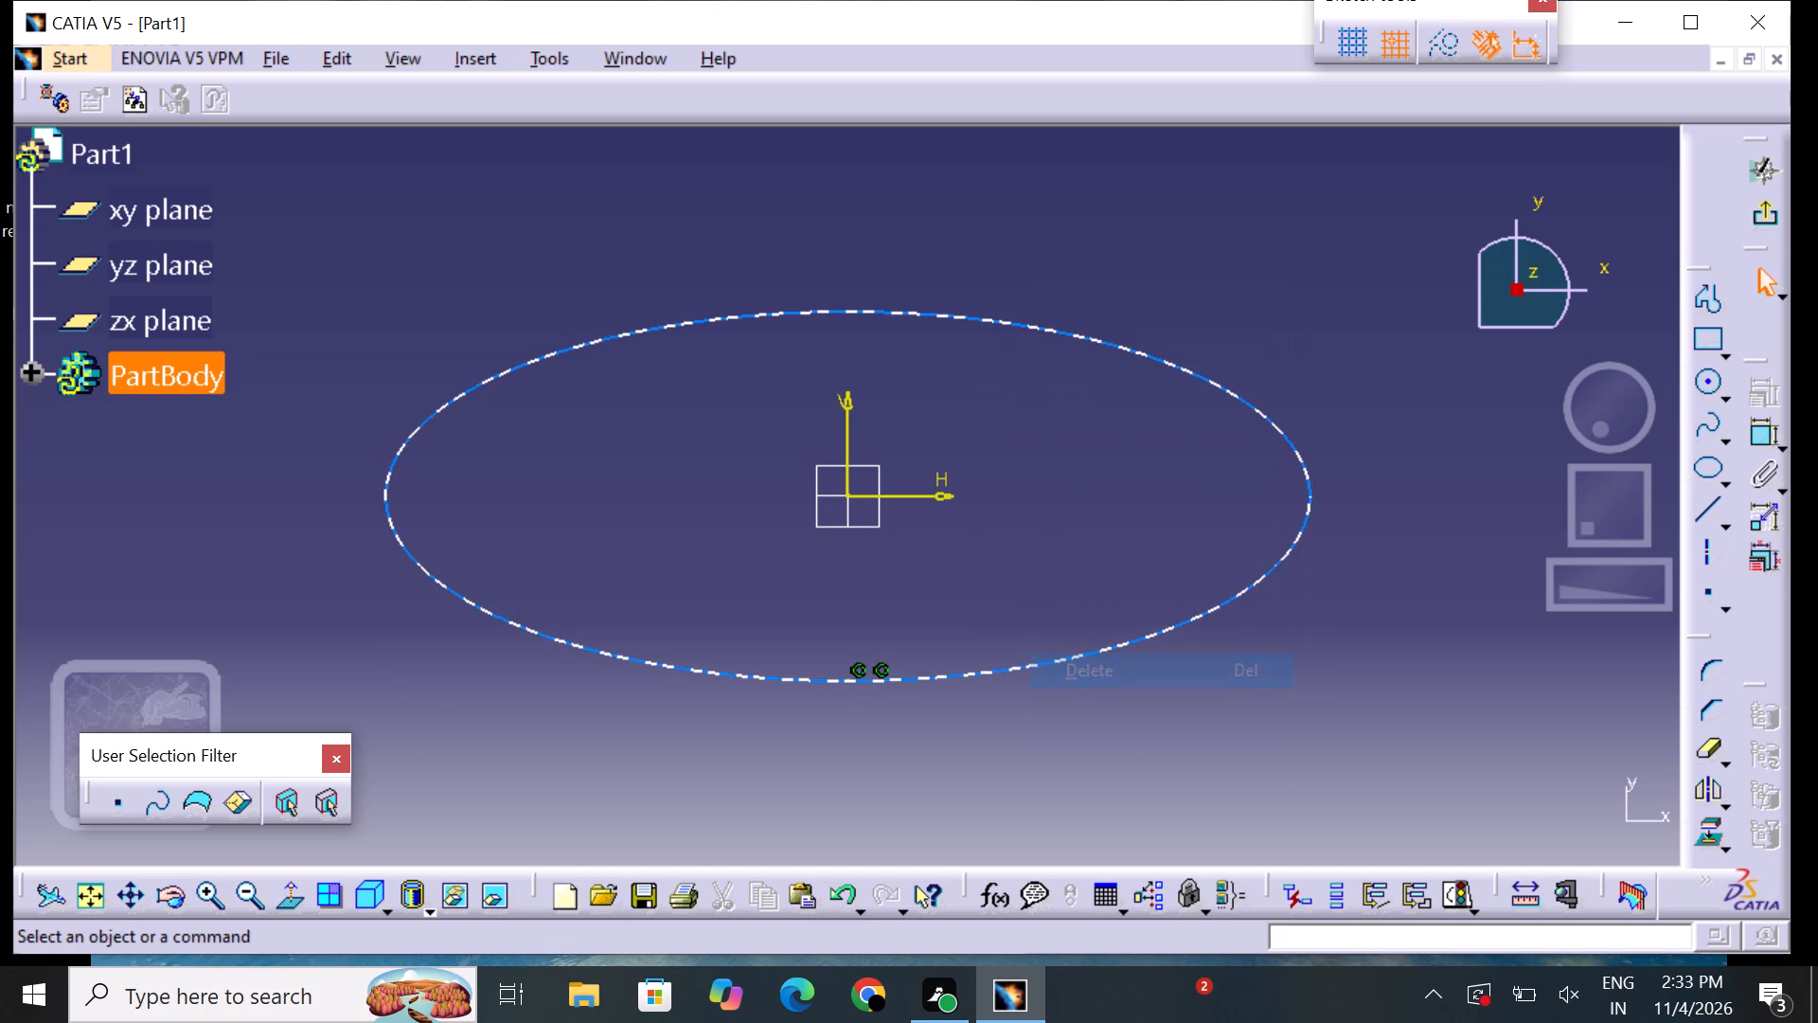
Dimension the ellipse's full horizontal width, placing the dimension below it, and set the value to 200 mm.
{"action": "left_click_drag", "start_coordinate": [1763, 433], "coordinate": [1741, 440]}
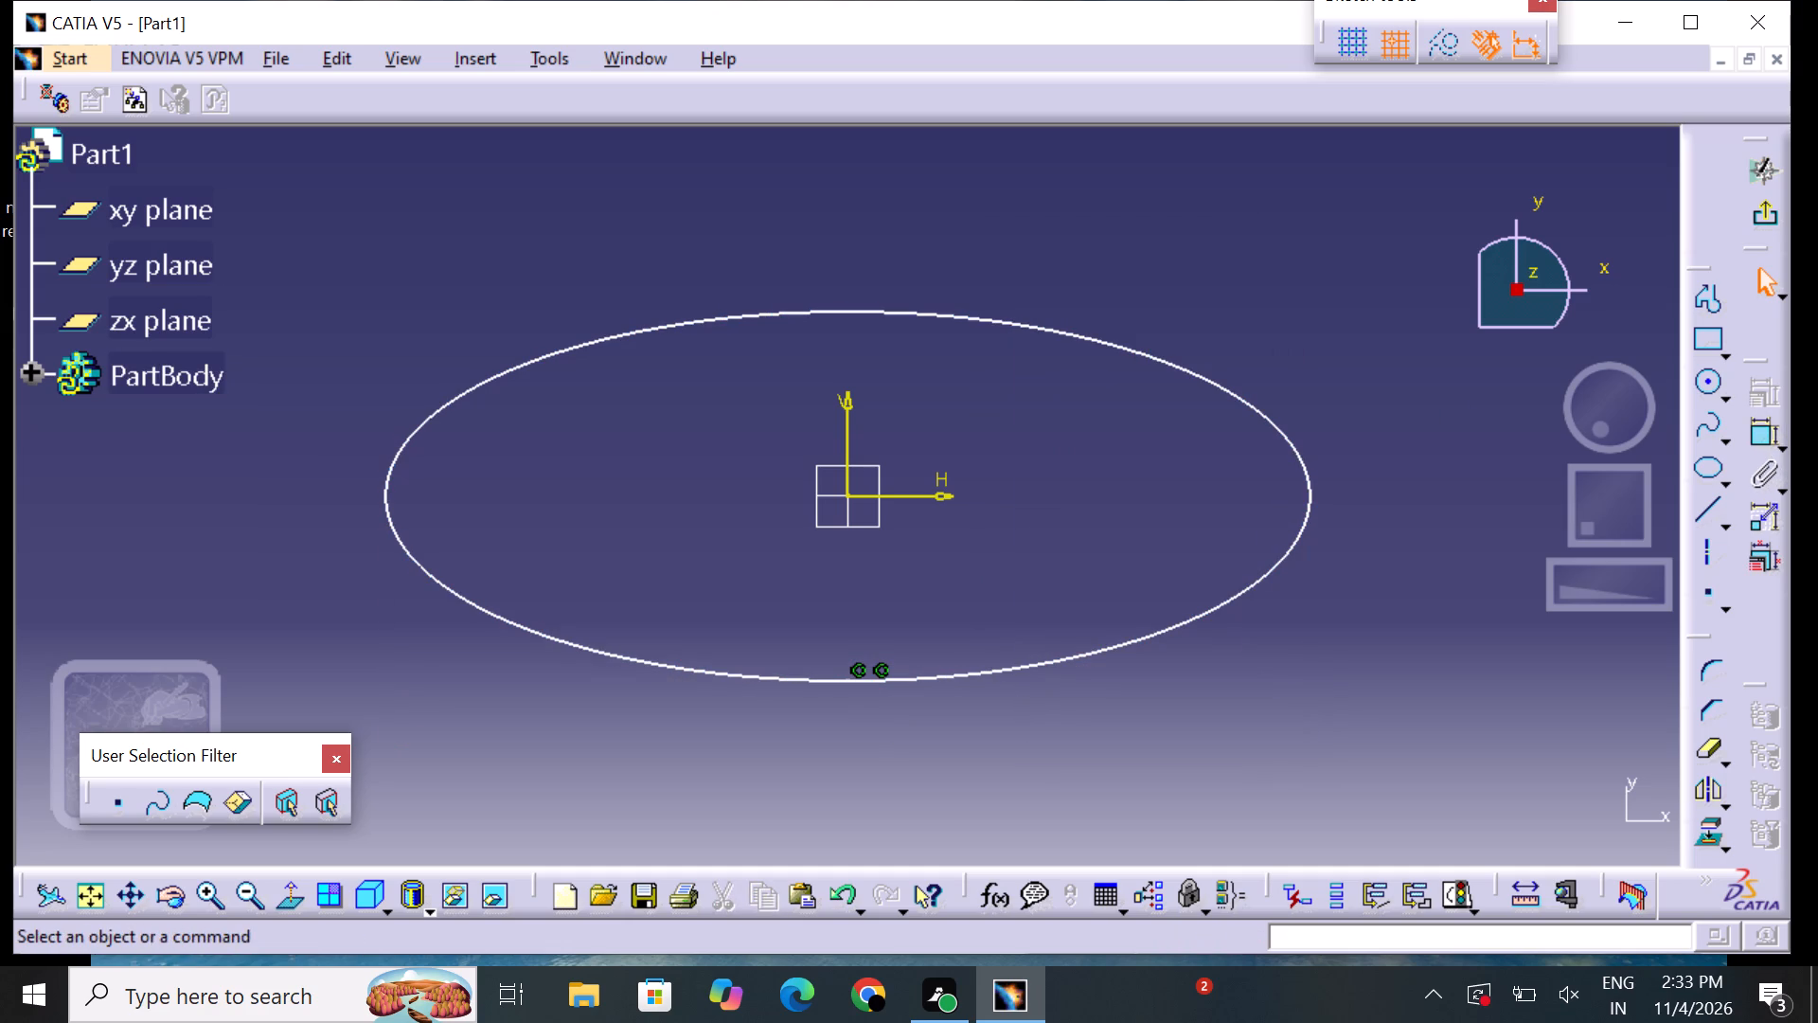
{"action": "left_click", "coordinate": [956, 313]}
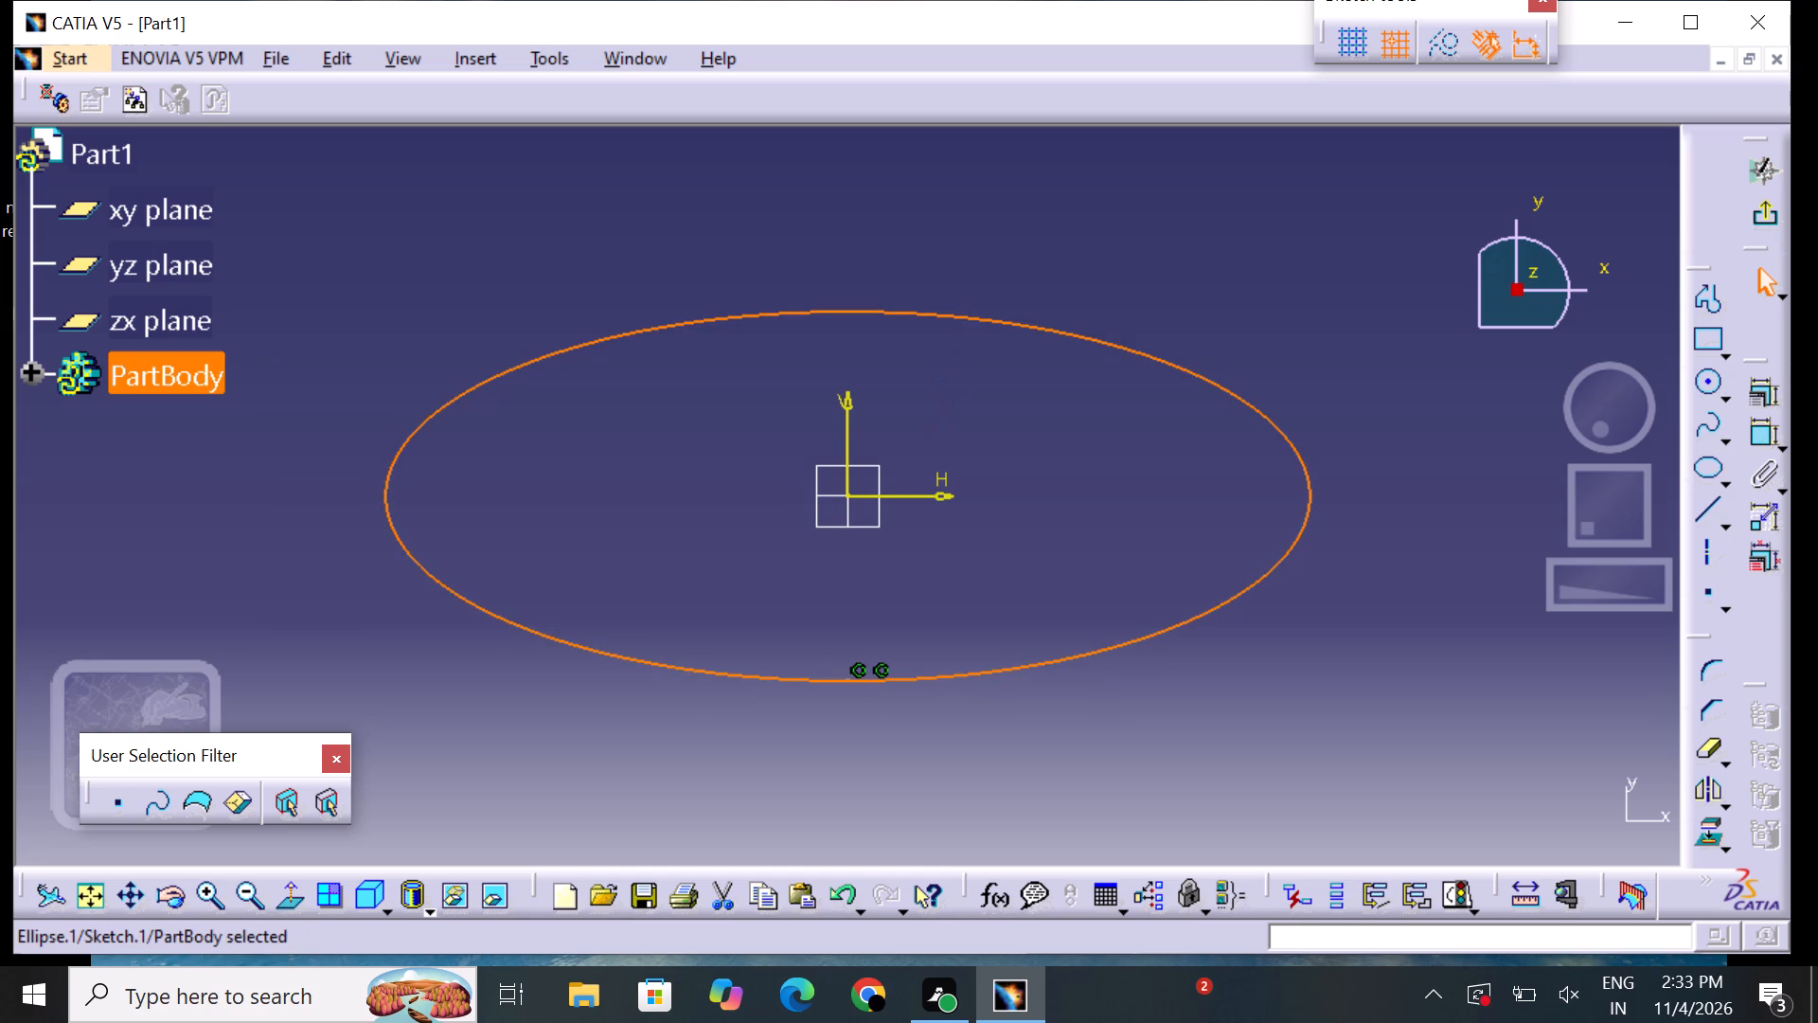
{"action": "left_click", "coordinate": [972, 673]}
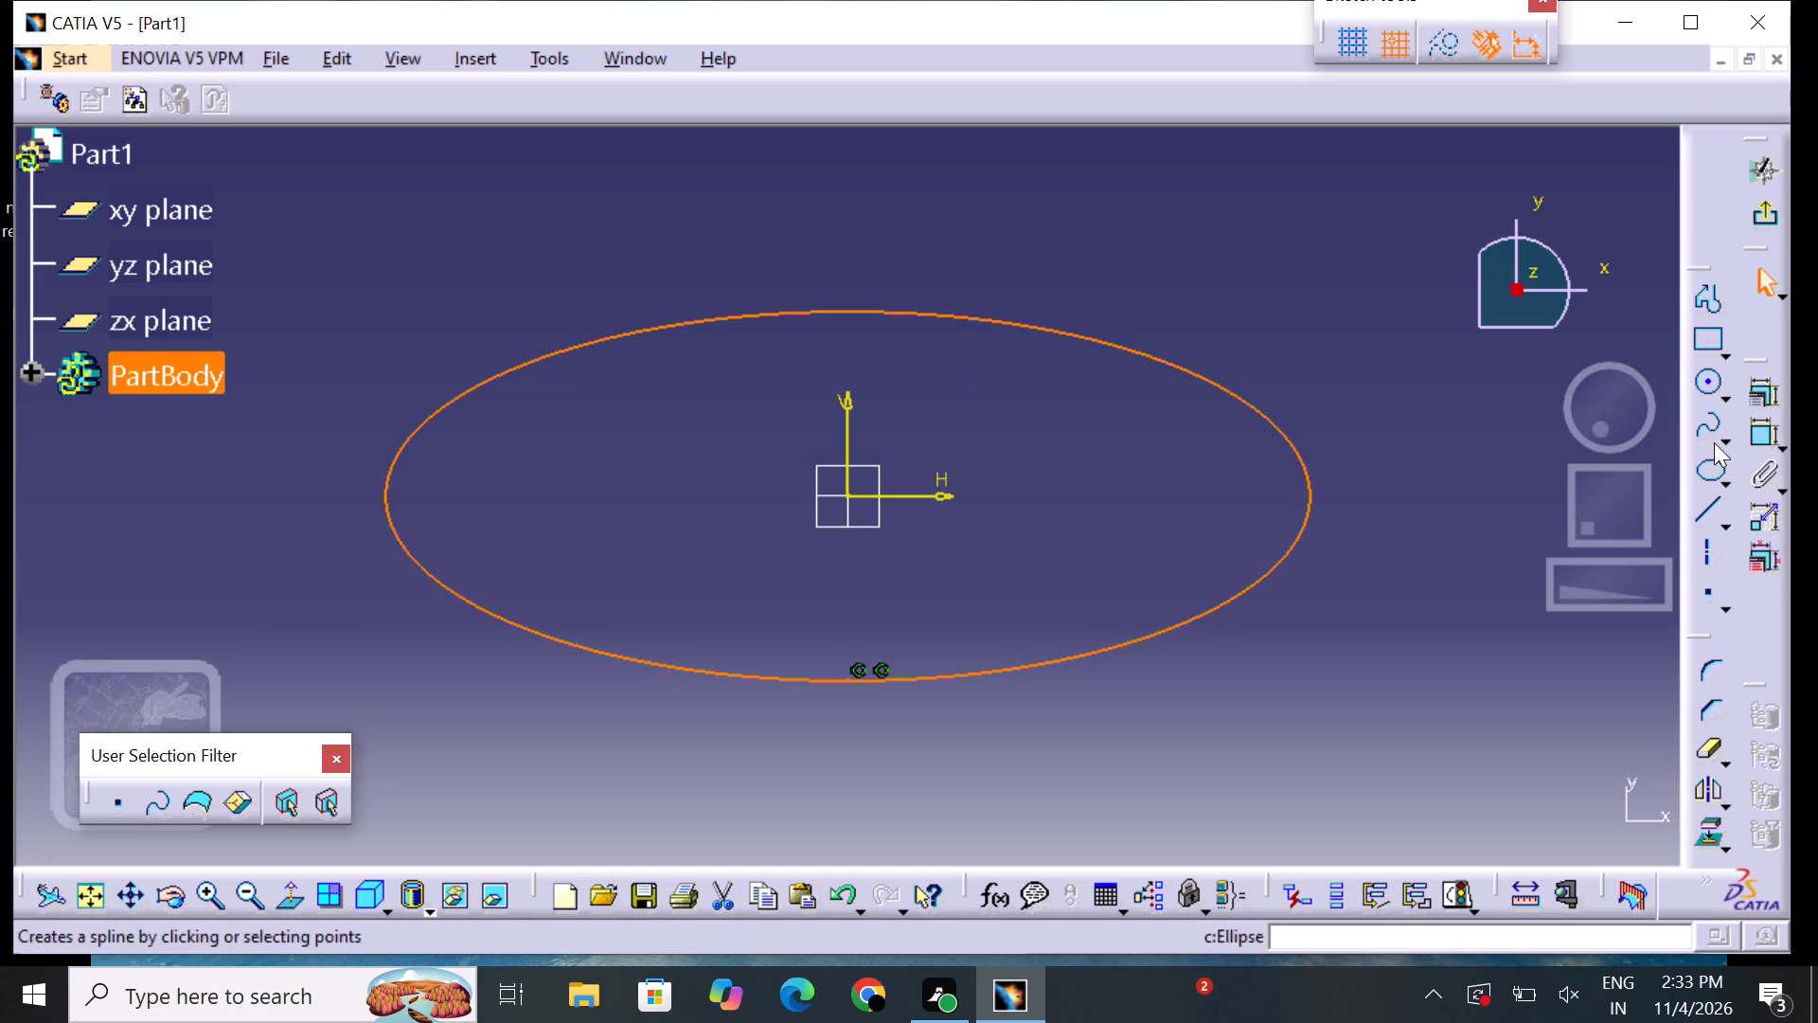
{"action": "left_click", "coordinate": [1755, 436]}
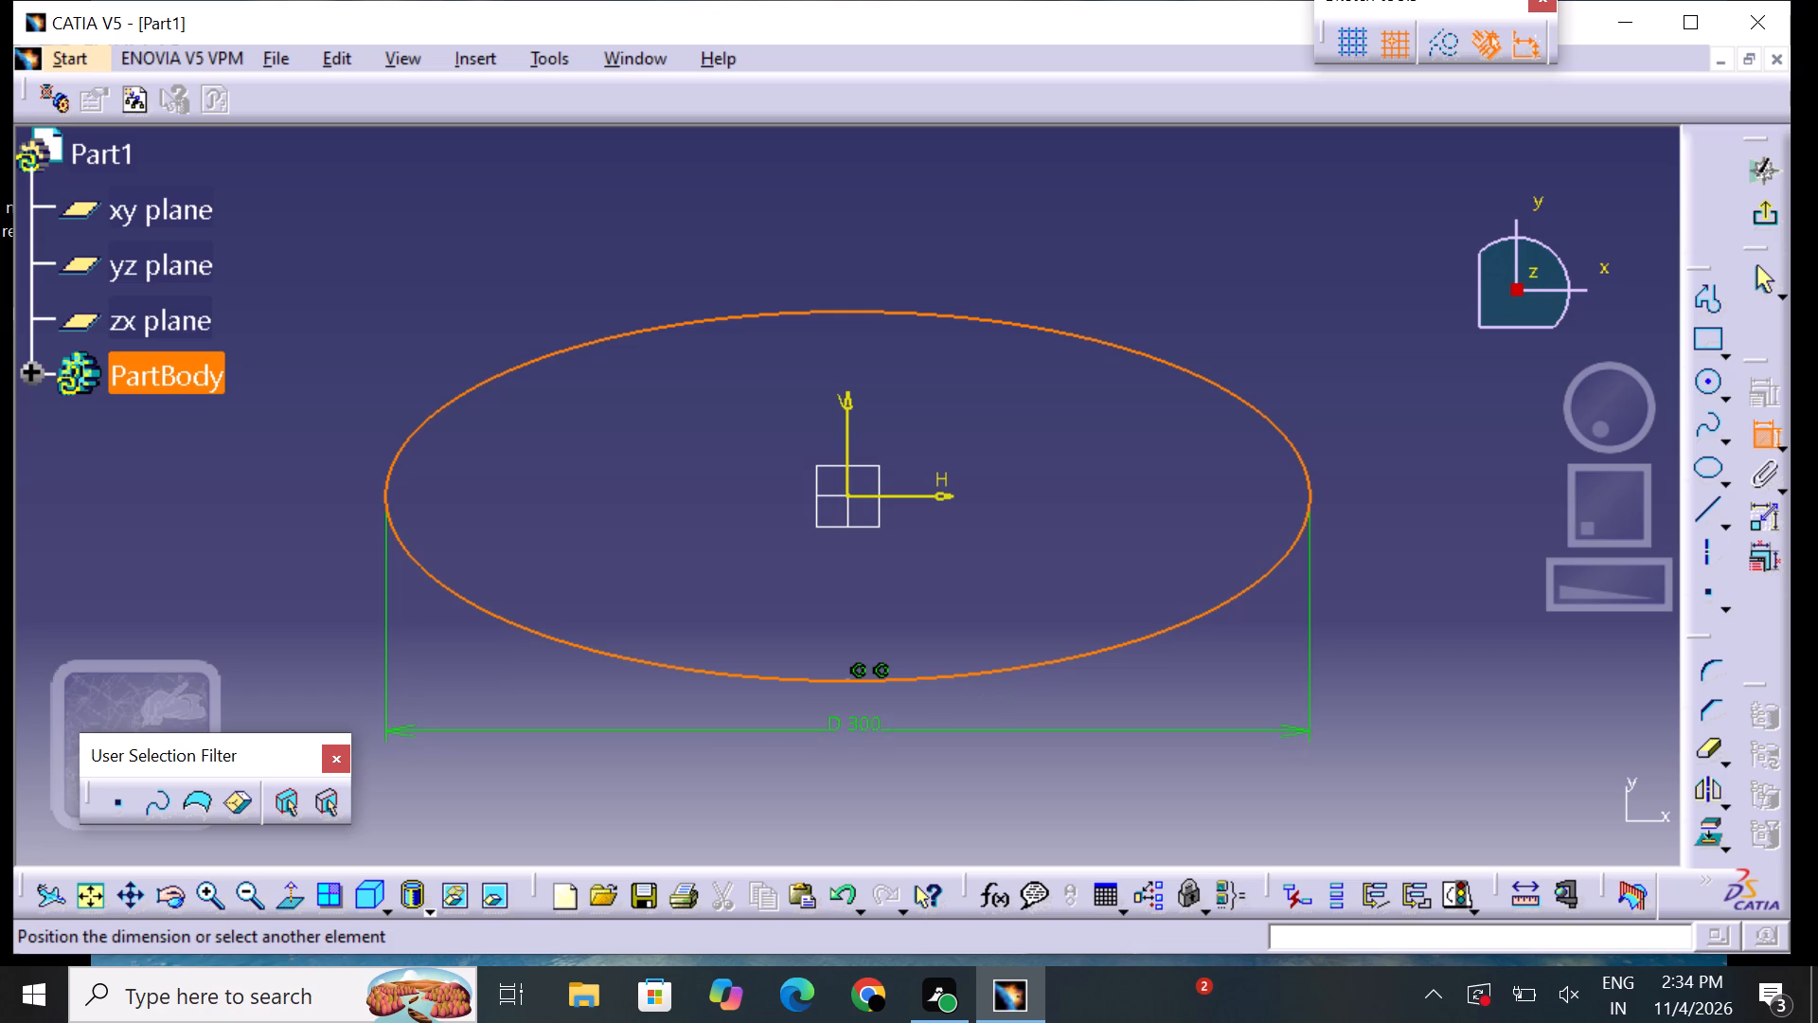
{"action": "left_click", "coordinate": [843, 722]}
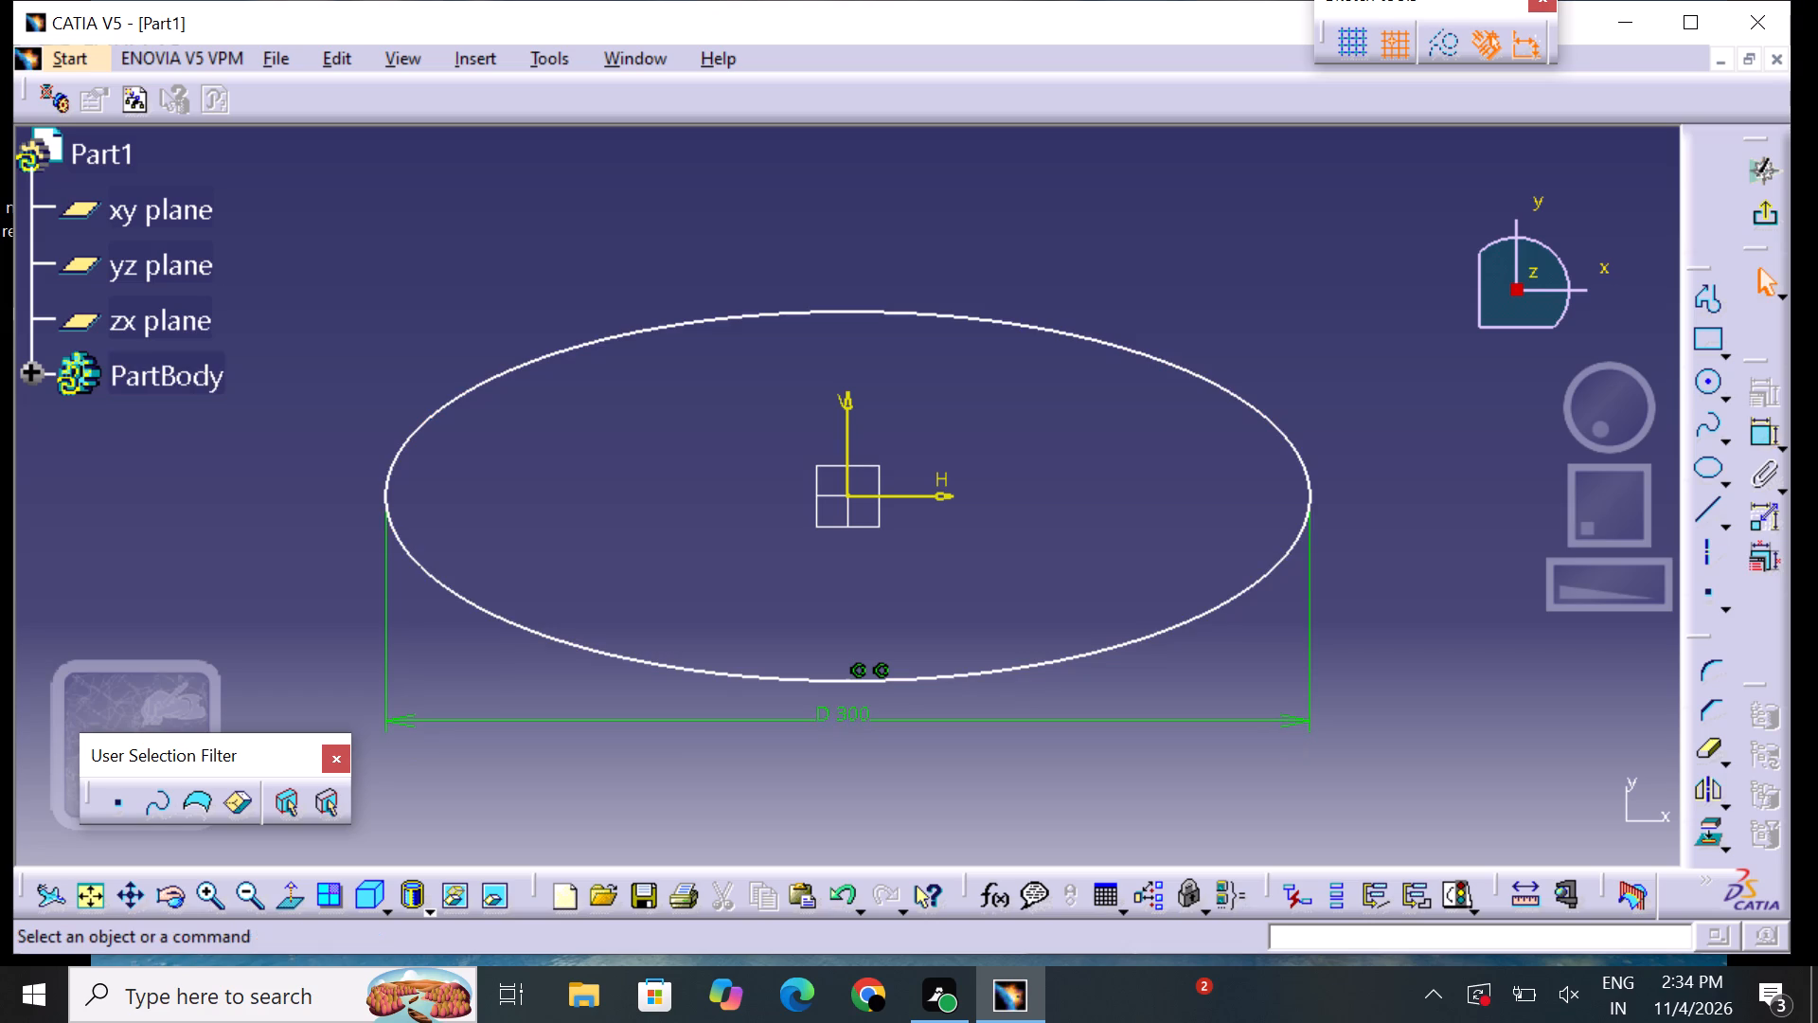
{"action": "double_click", "coordinate": [842, 720]}
{"action": "key", "text": "BackSpace"}
{"action": "type", "text": "200"}
{"action": "key", "text": "Return"}
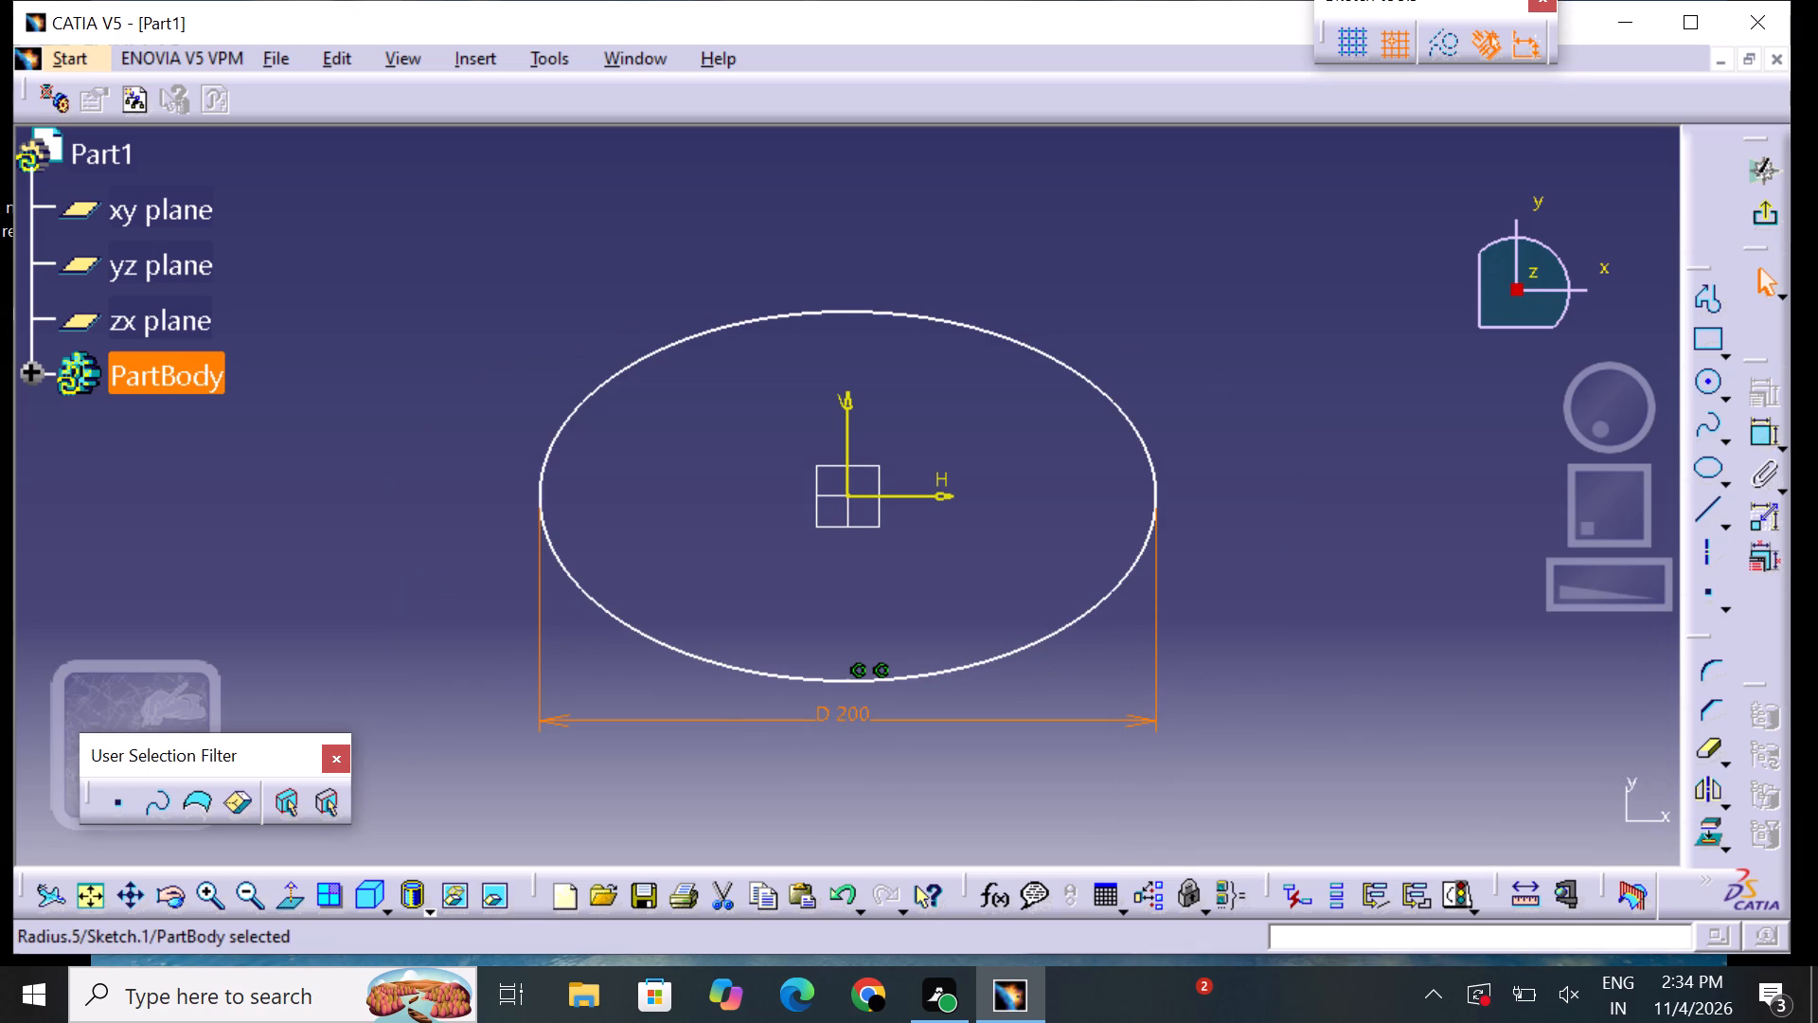
{"action": "left_click", "coordinate": [1363, 590]}
Dimension the vertical distance from the horizontal axis to the bottom of the ellipse and set it to 150 mm.
{"action": "left_click", "coordinate": [1756, 426]}
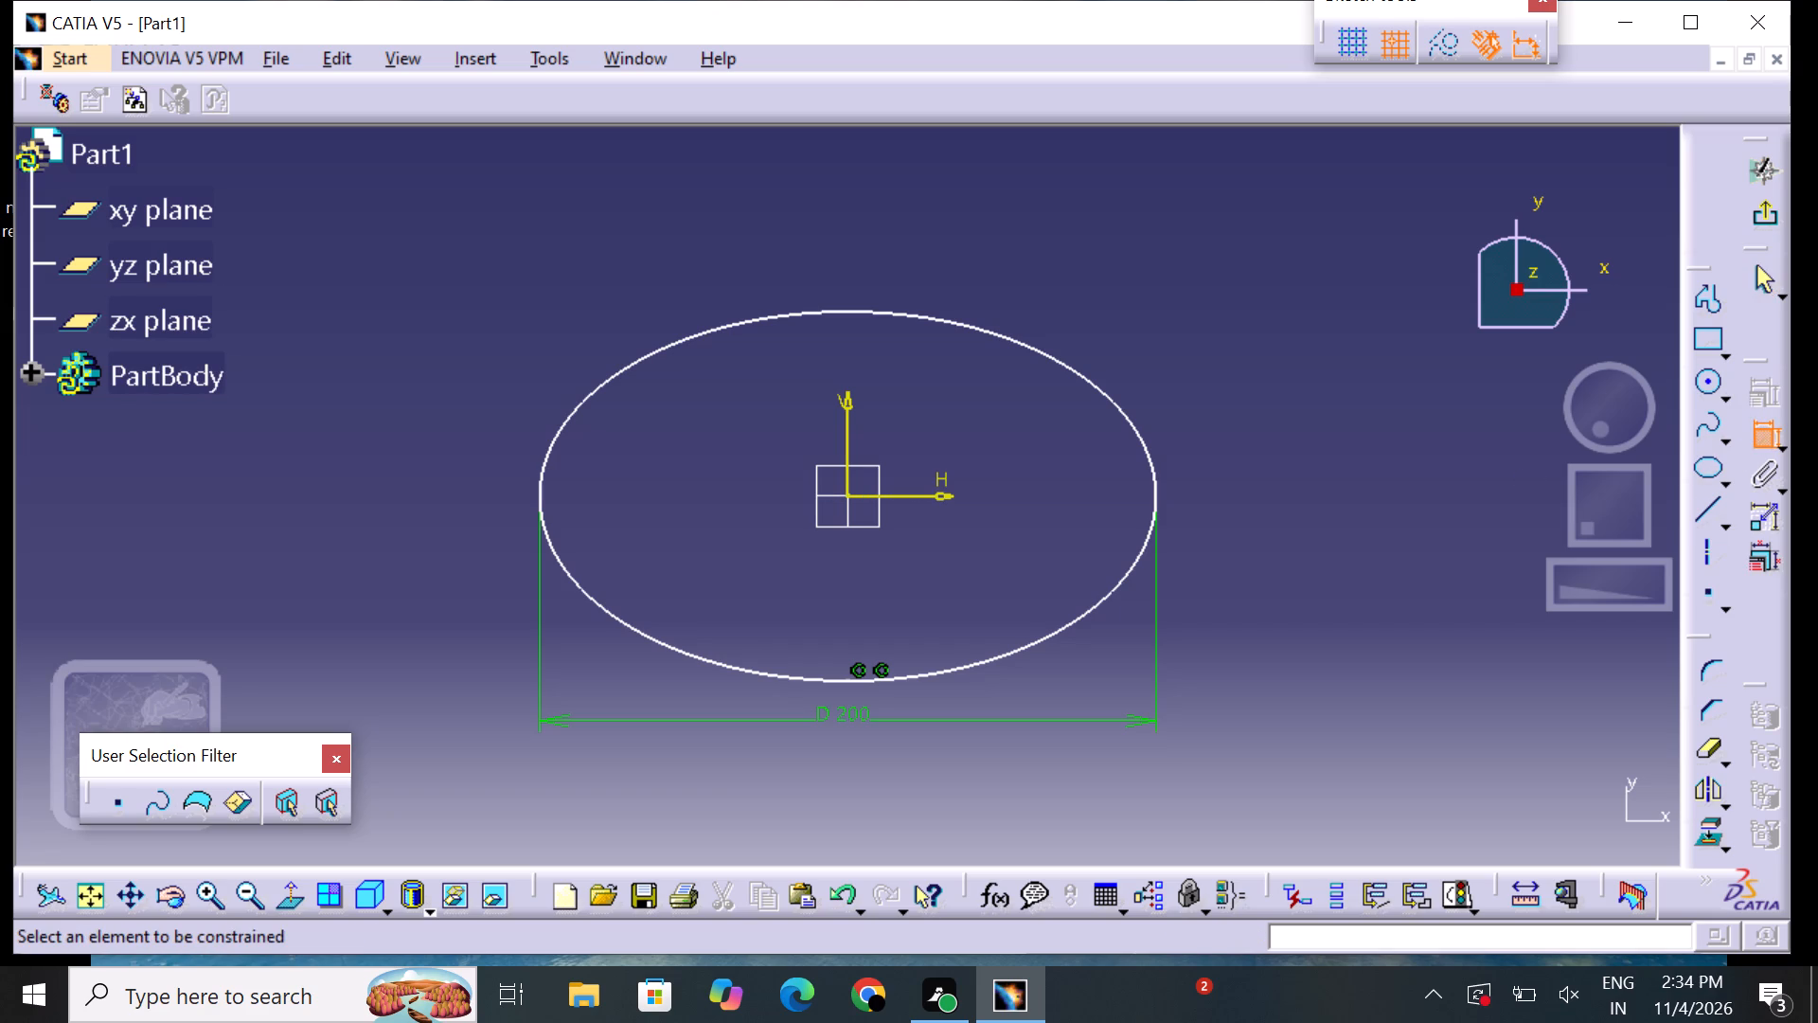
{"action": "left_click_drag", "start_coordinate": [903, 494], "coordinate": [903, 509]}
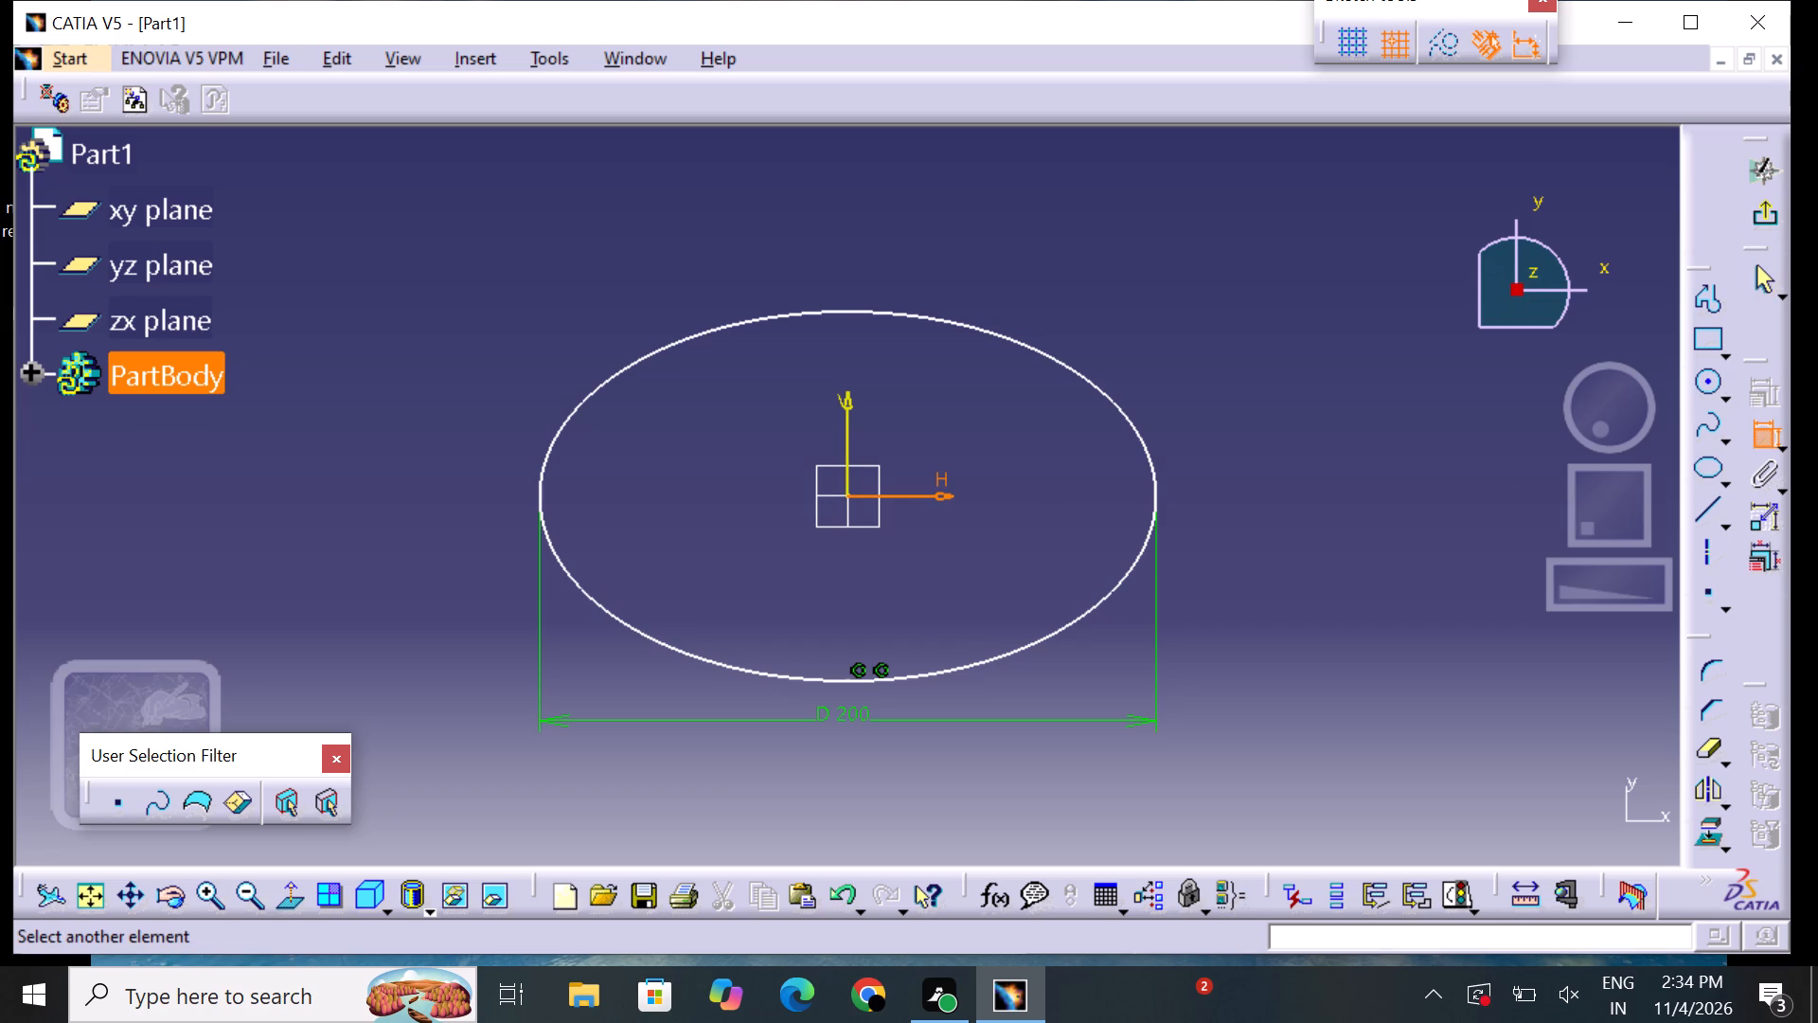
{"action": "left_click", "coordinate": [914, 673]}
{"action": "left_click", "coordinate": [898, 589]}
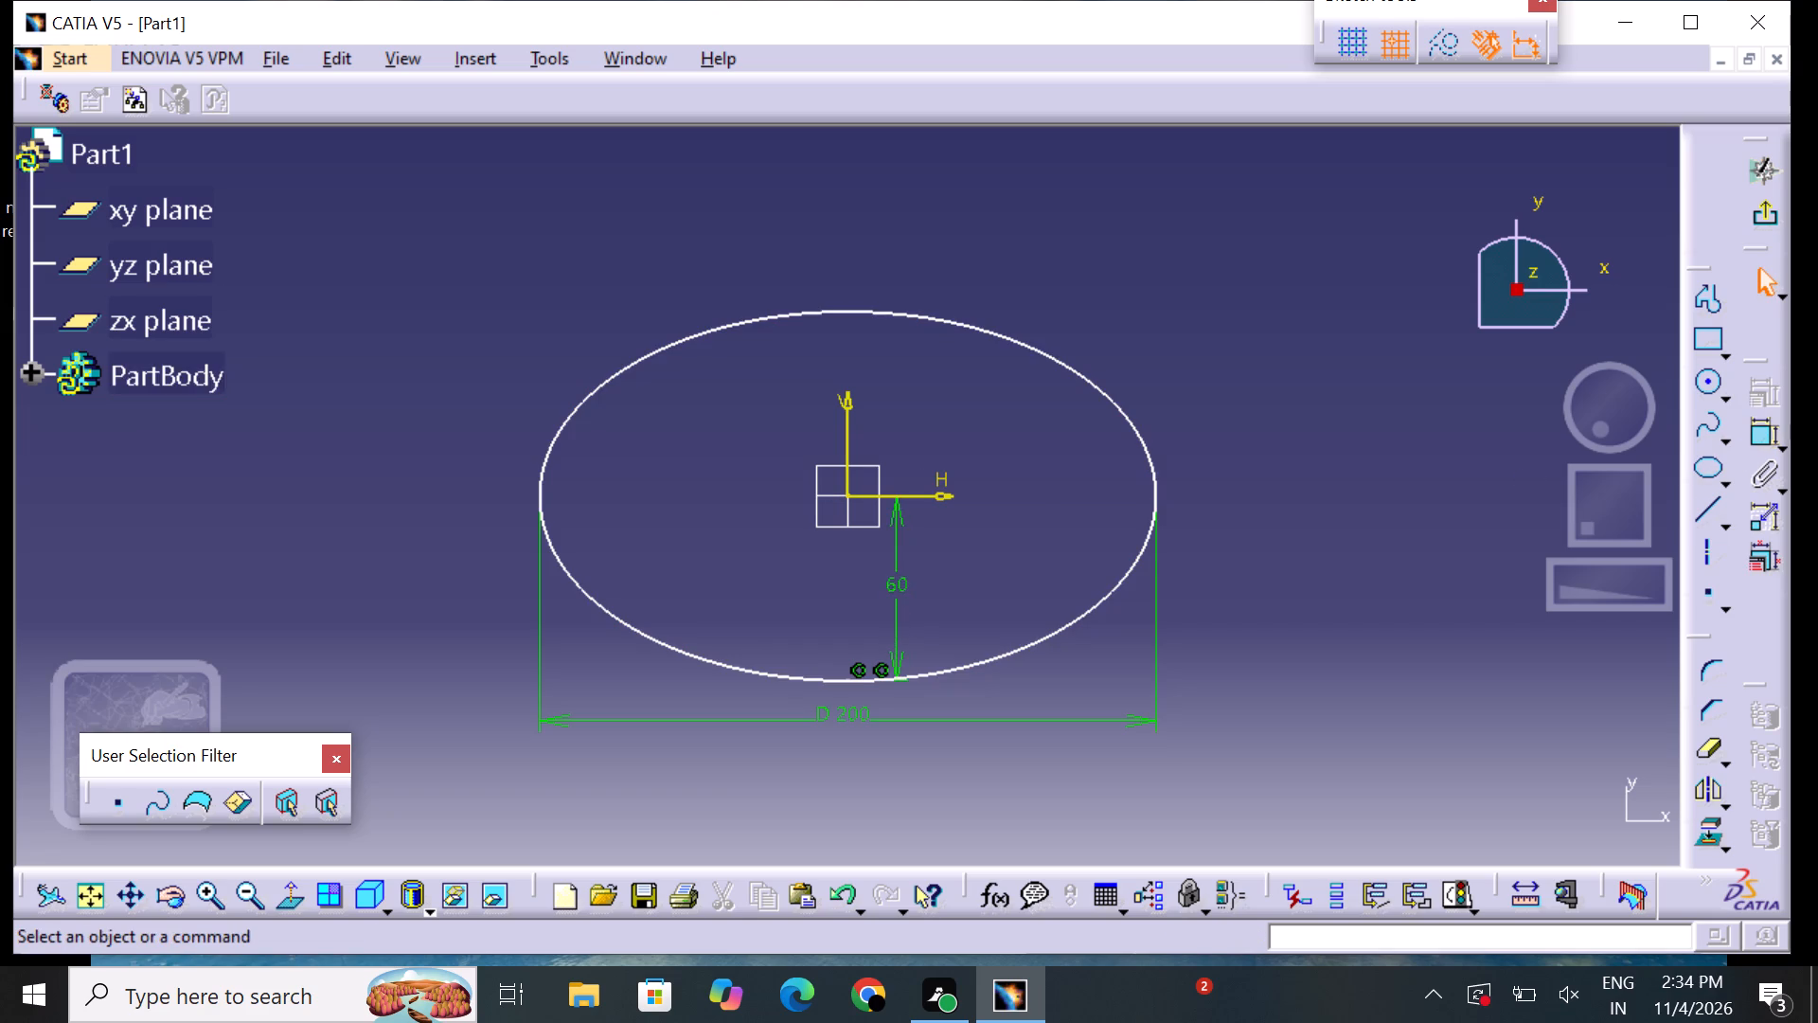
{"action": "double_click", "coordinate": [898, 588]}
{"action": "key", "text": "BackSpace"}
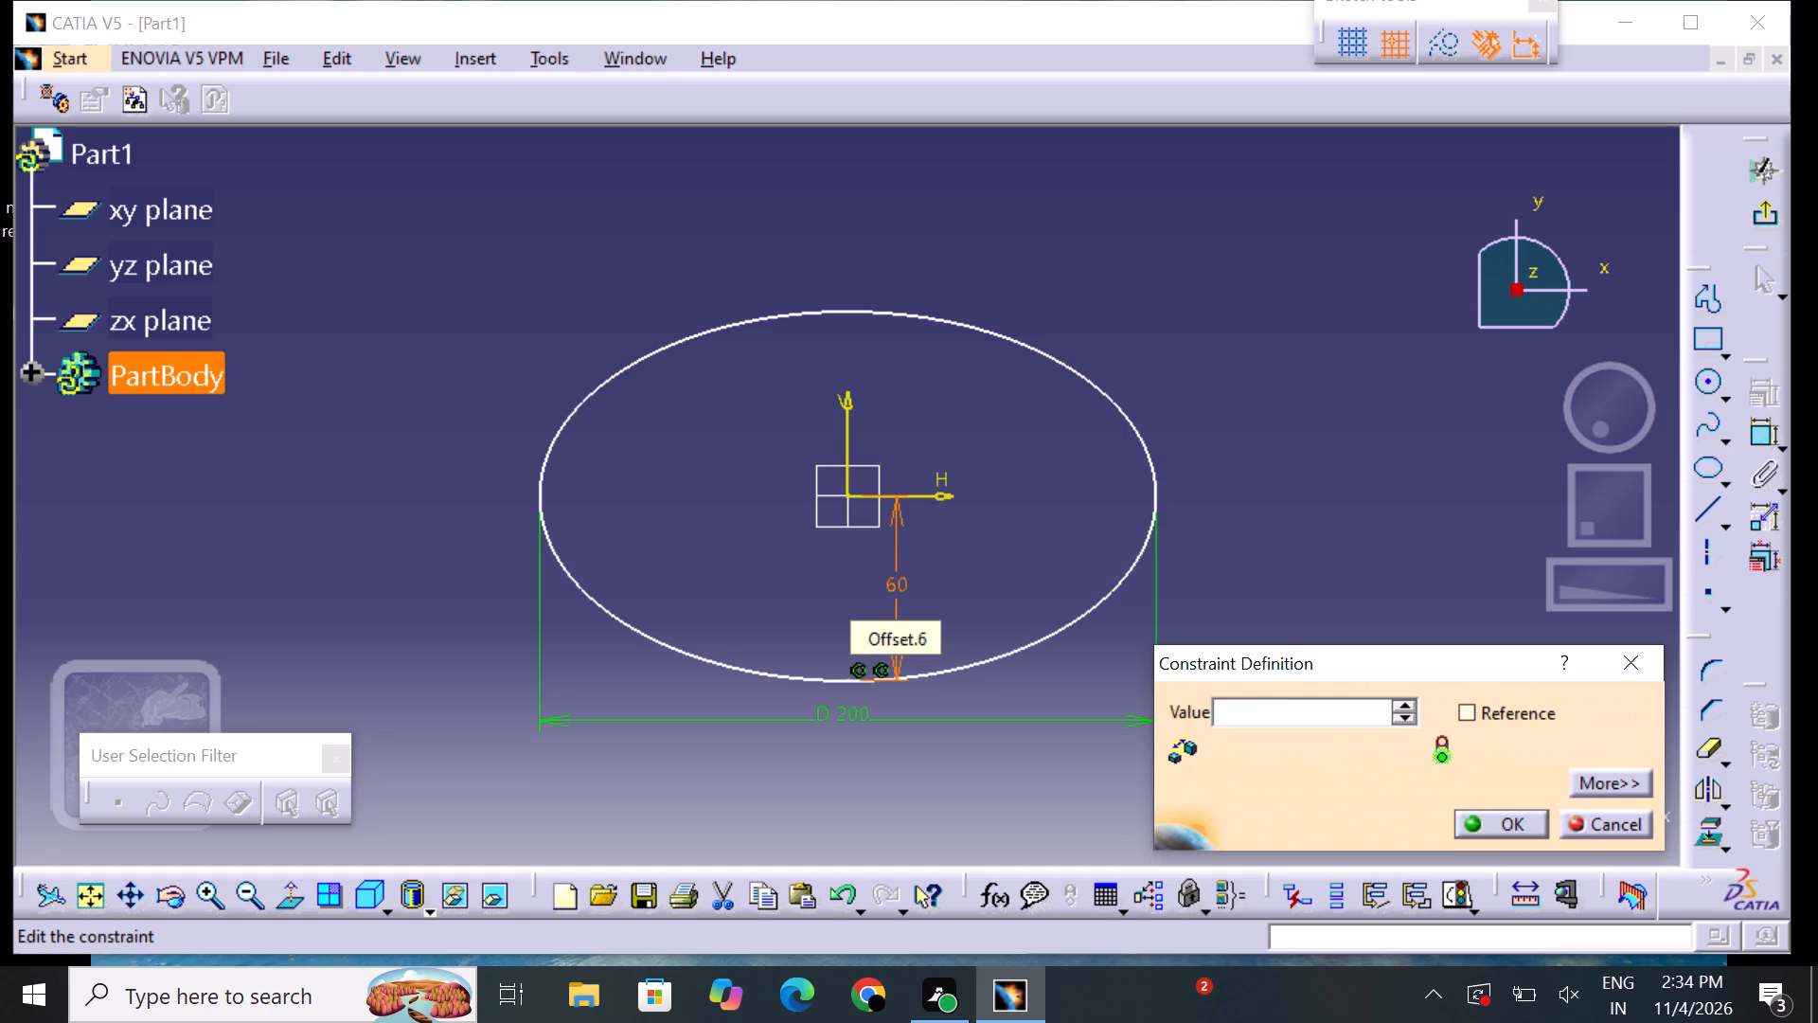
{"action": "type", "text": "15-"}
{"action": "key", "text": "BackSpace"}
{"action": "key", "text": "0"}
{"action": "key", "text": "Return"}
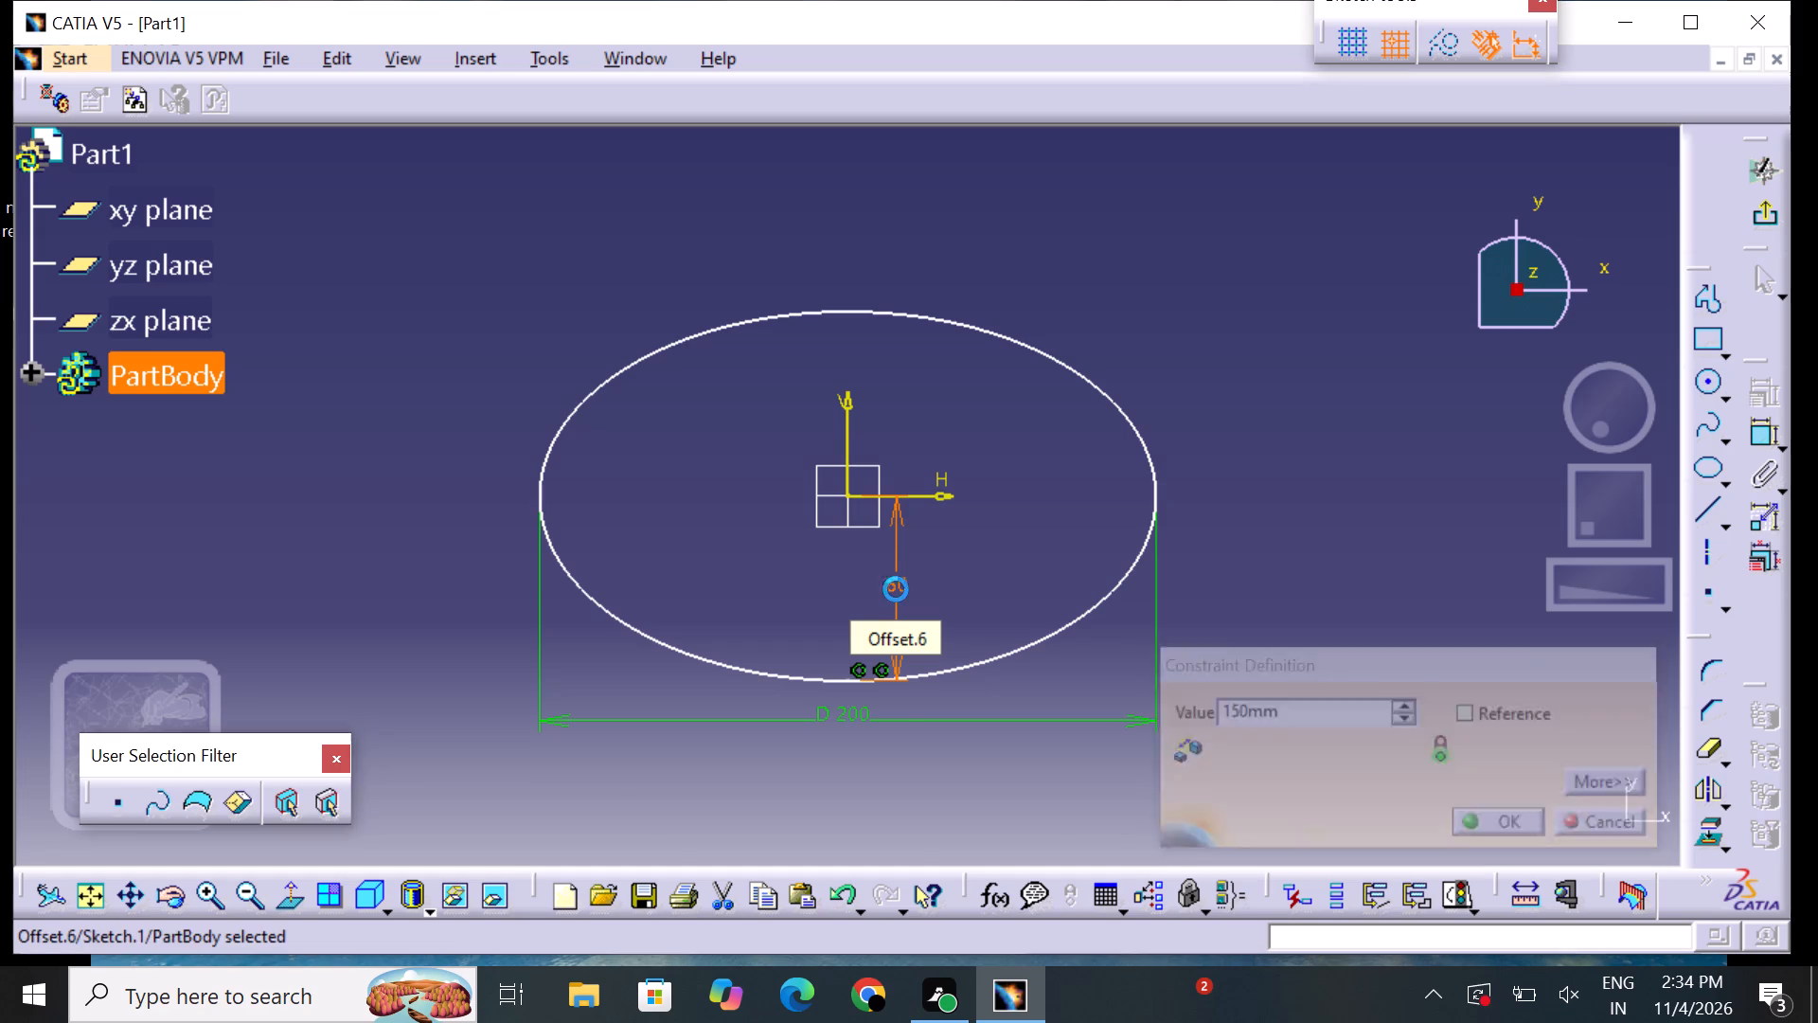
{"action": "left_click", "coordinate": [1169, 553]}
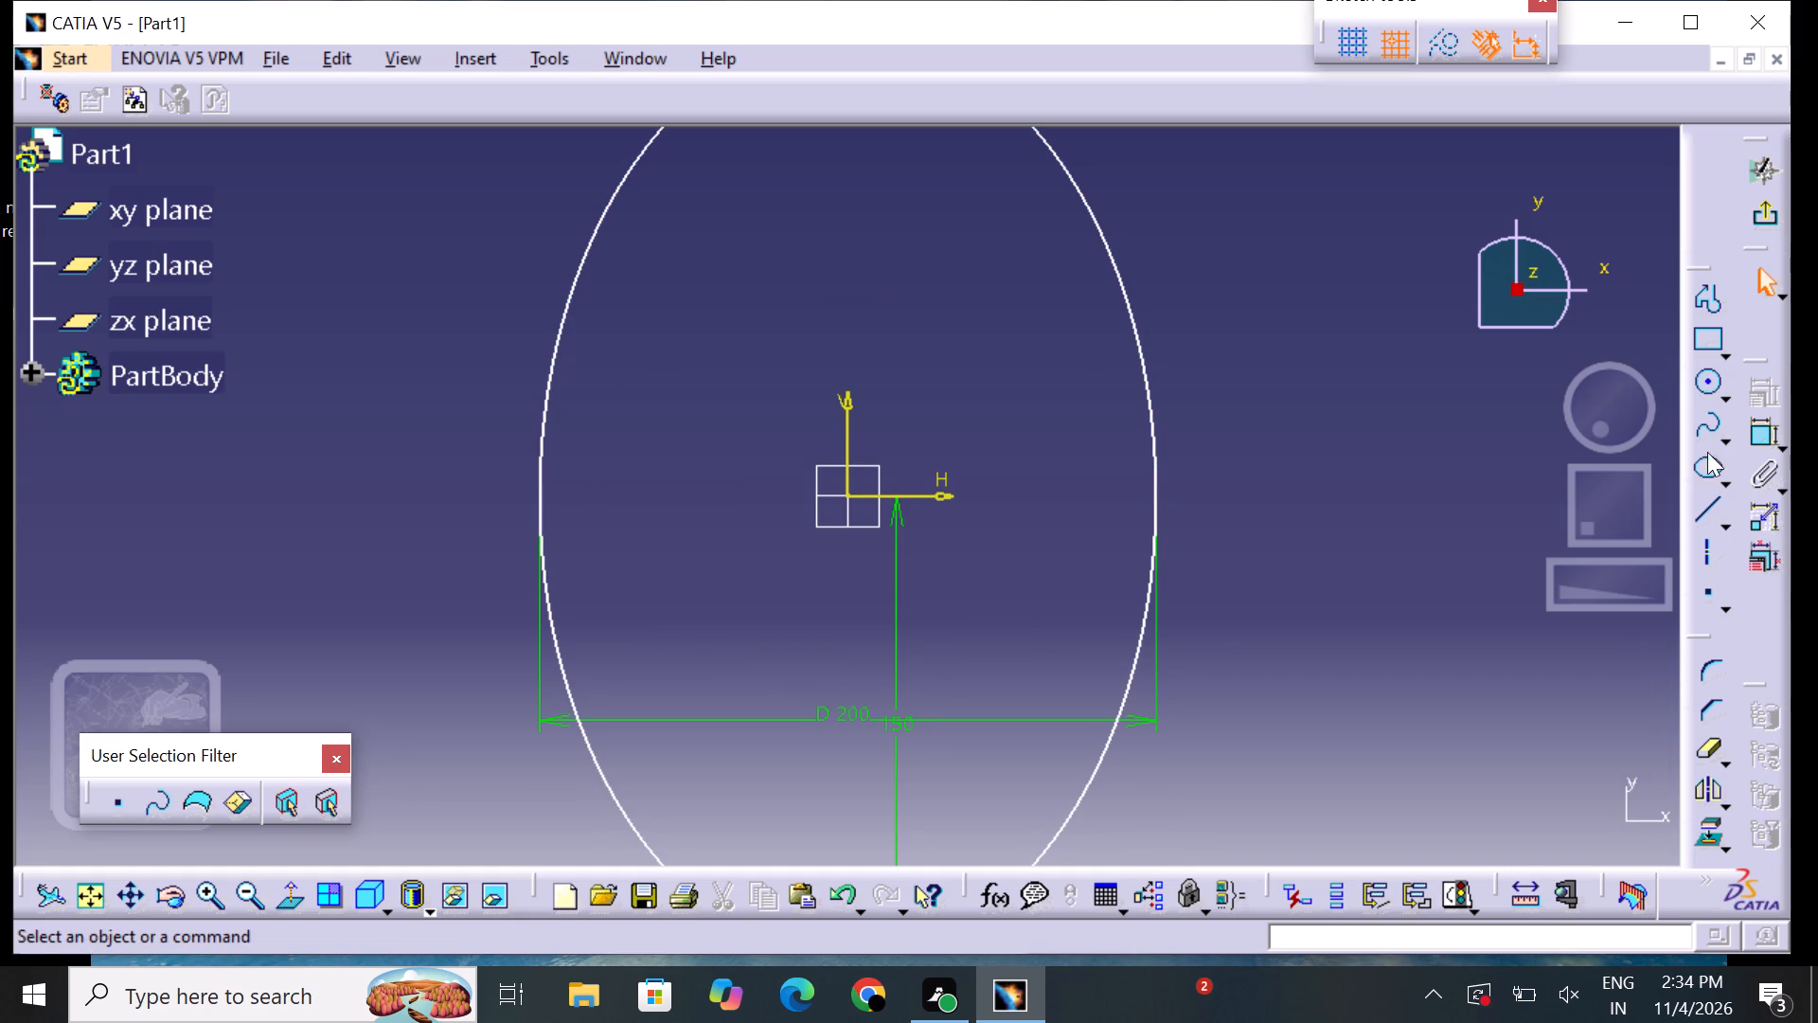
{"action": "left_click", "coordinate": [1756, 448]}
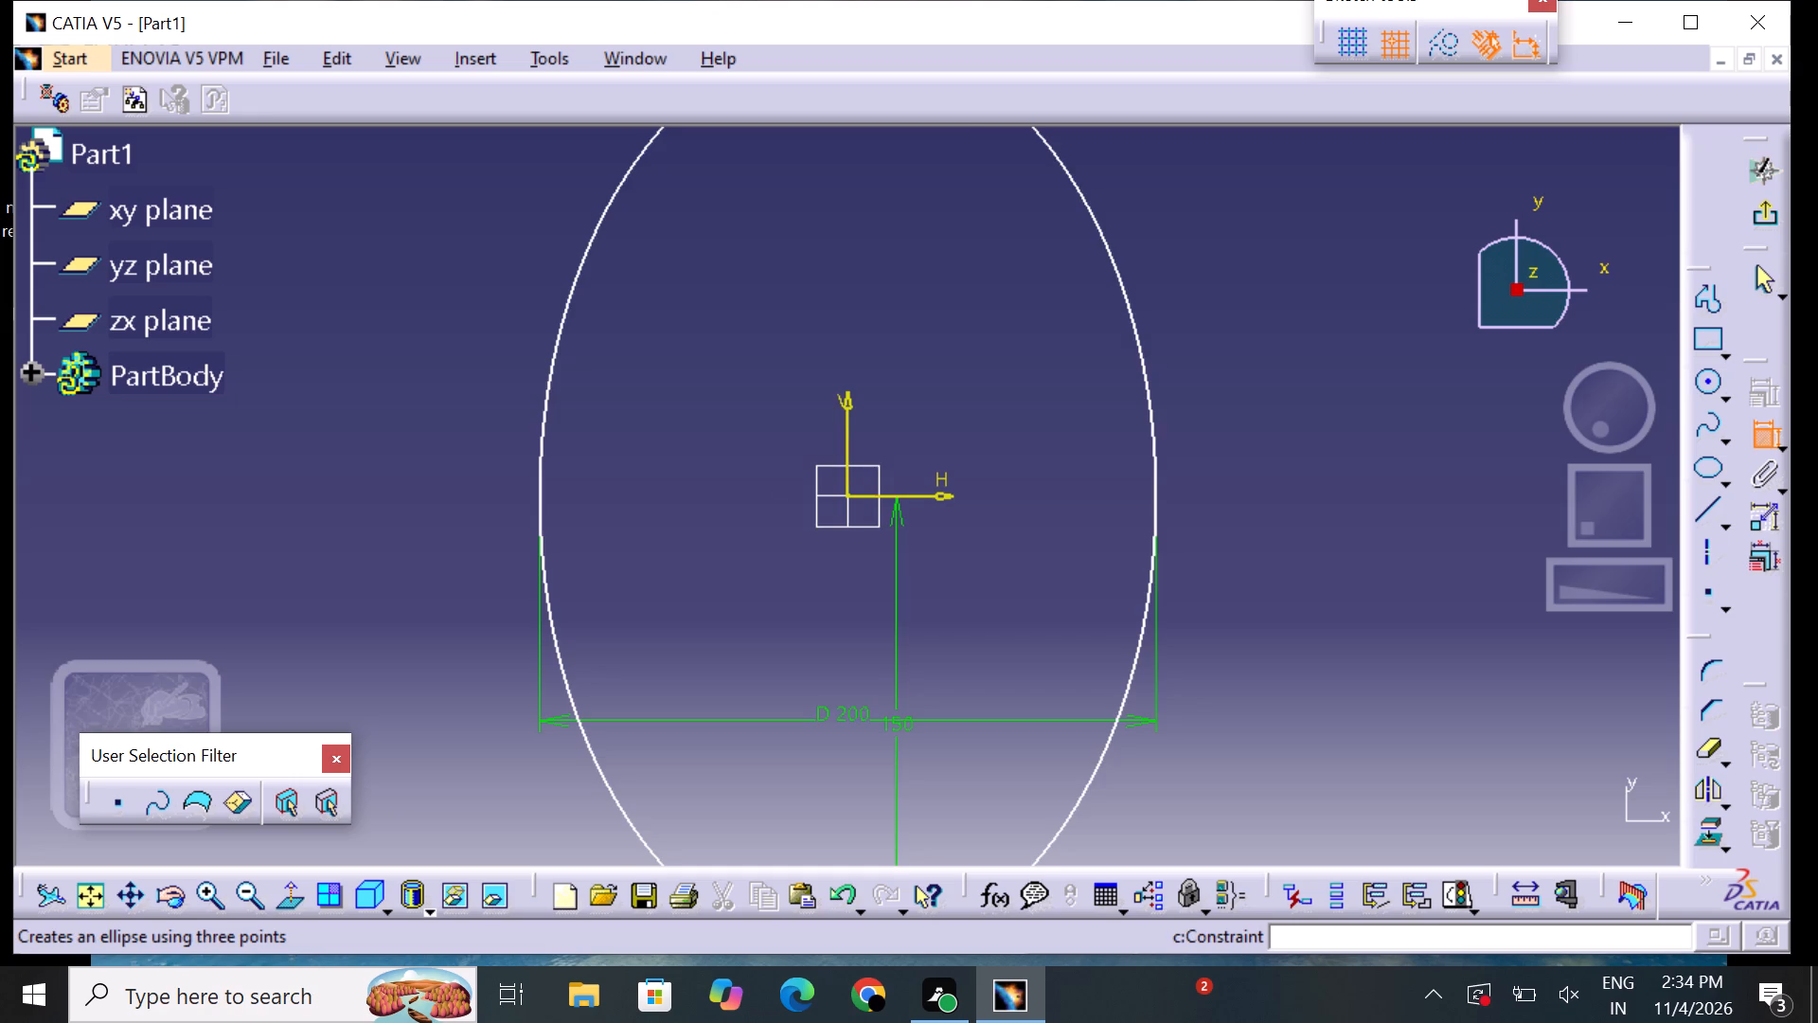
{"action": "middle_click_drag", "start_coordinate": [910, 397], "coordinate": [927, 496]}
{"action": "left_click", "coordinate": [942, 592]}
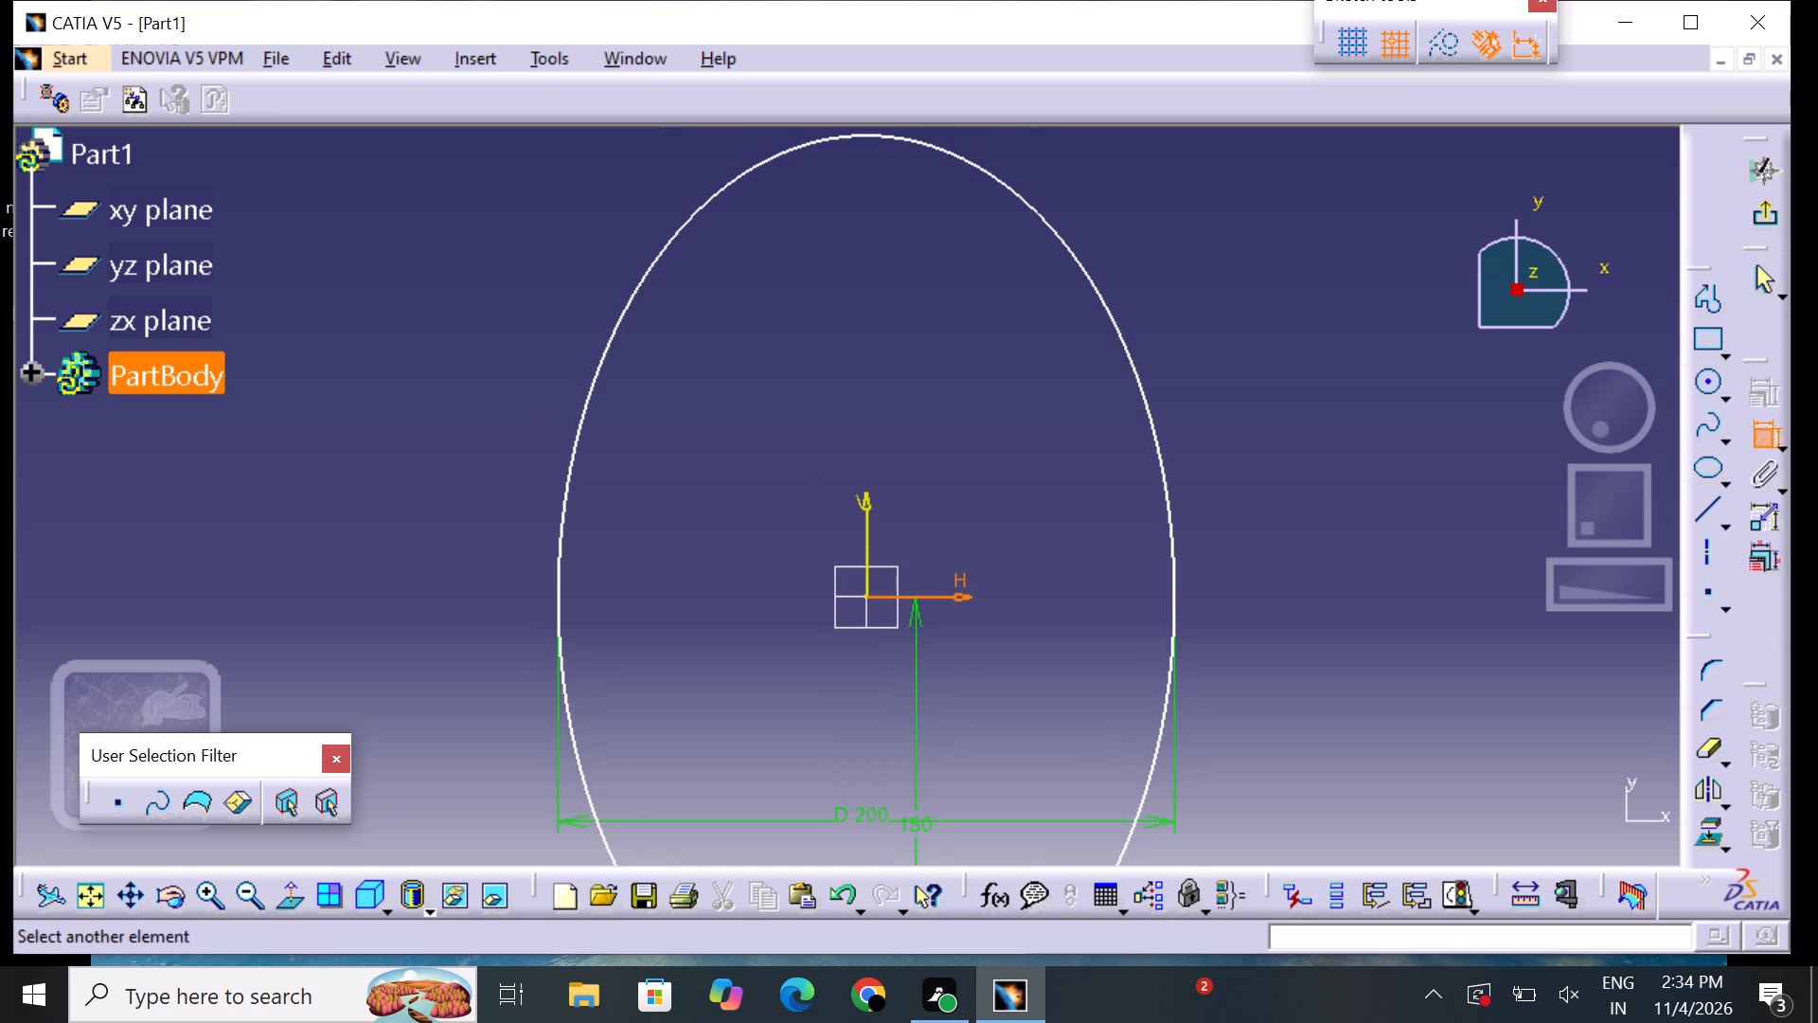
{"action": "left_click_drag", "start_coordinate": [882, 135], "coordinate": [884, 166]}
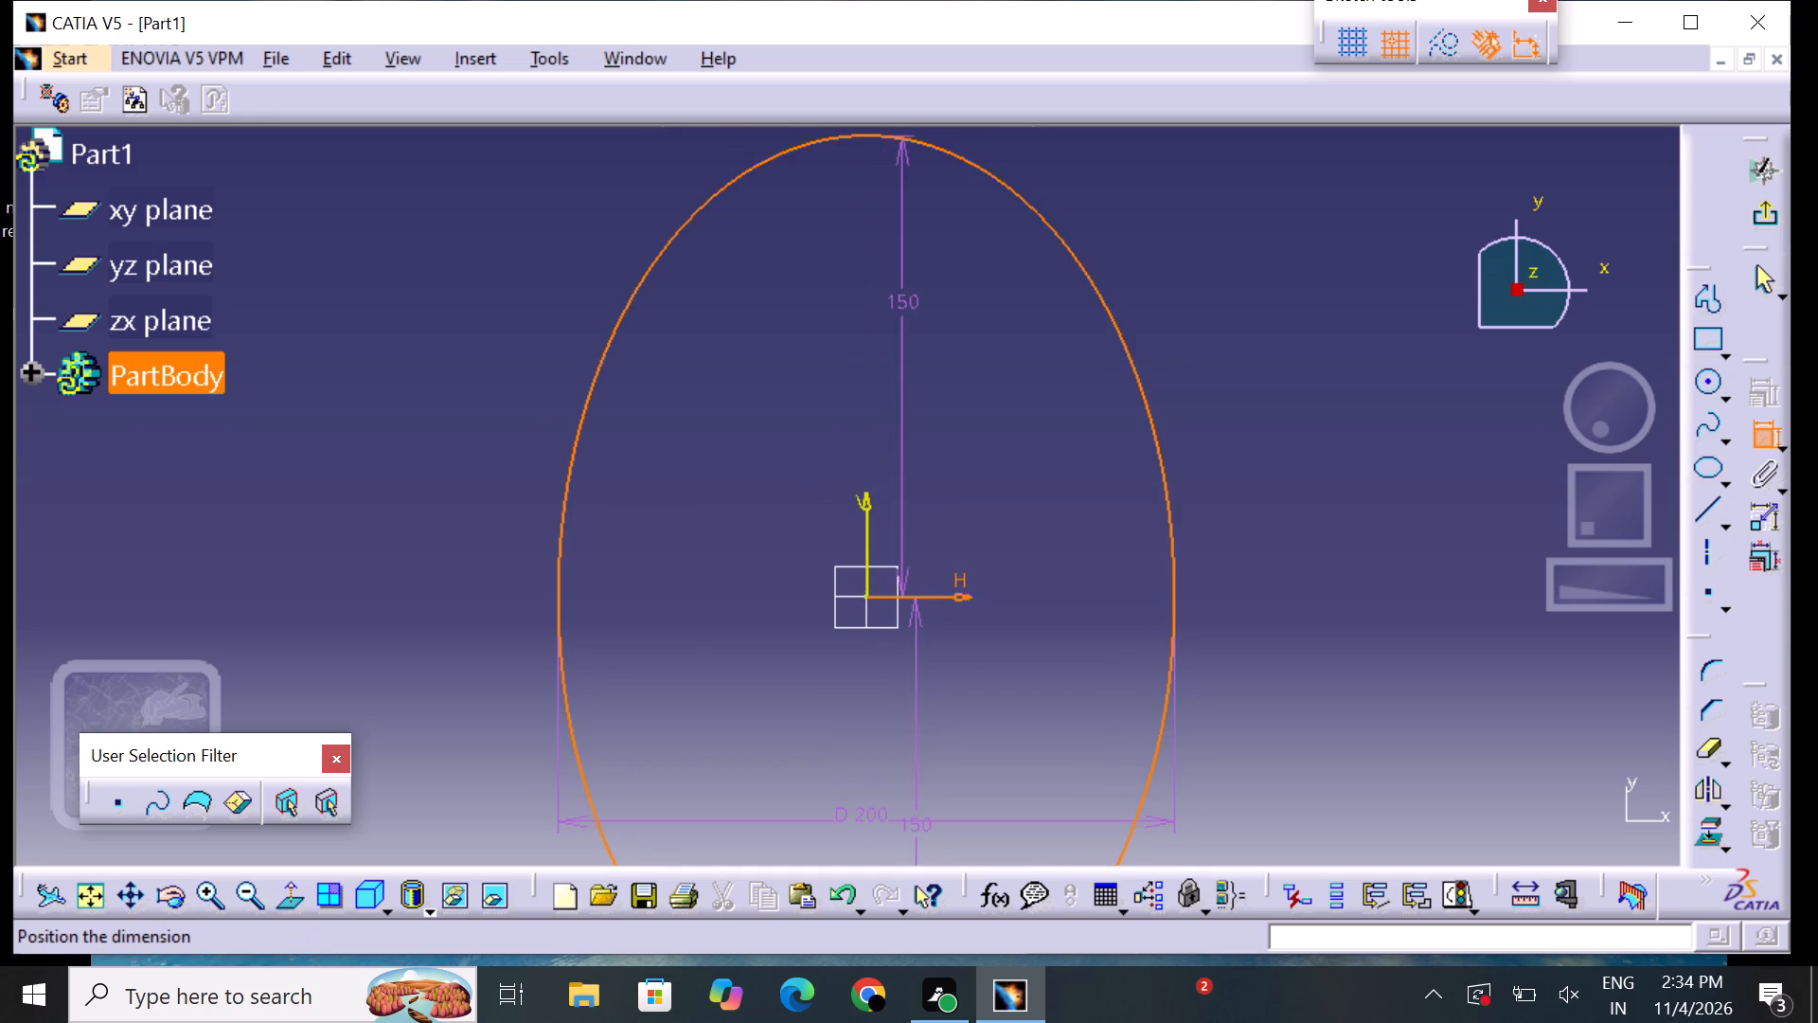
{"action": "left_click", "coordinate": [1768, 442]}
Finish the ellipse sketch and return to the 3D part.
{"action": "middle_click_drag", "start_coordinate": [1237, 477], "coordinate": [1136, 337]}
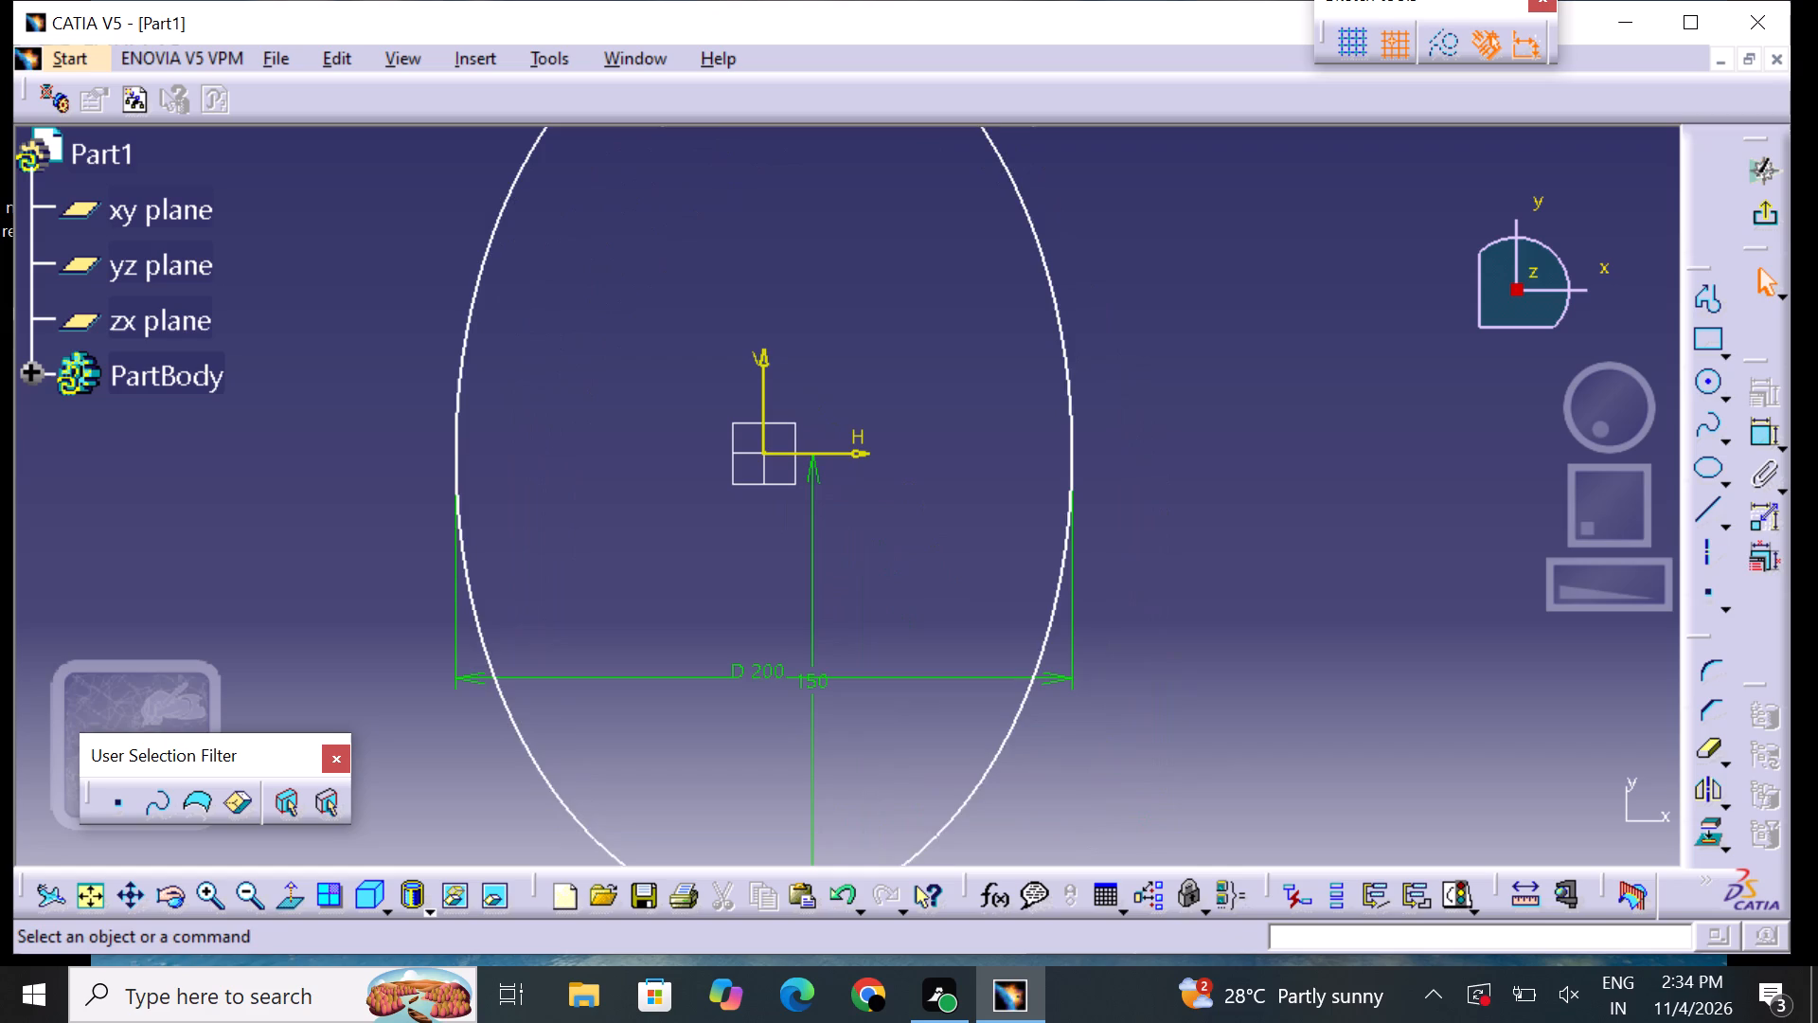
{"action": "left_click", "coordinate": [266, 891]}
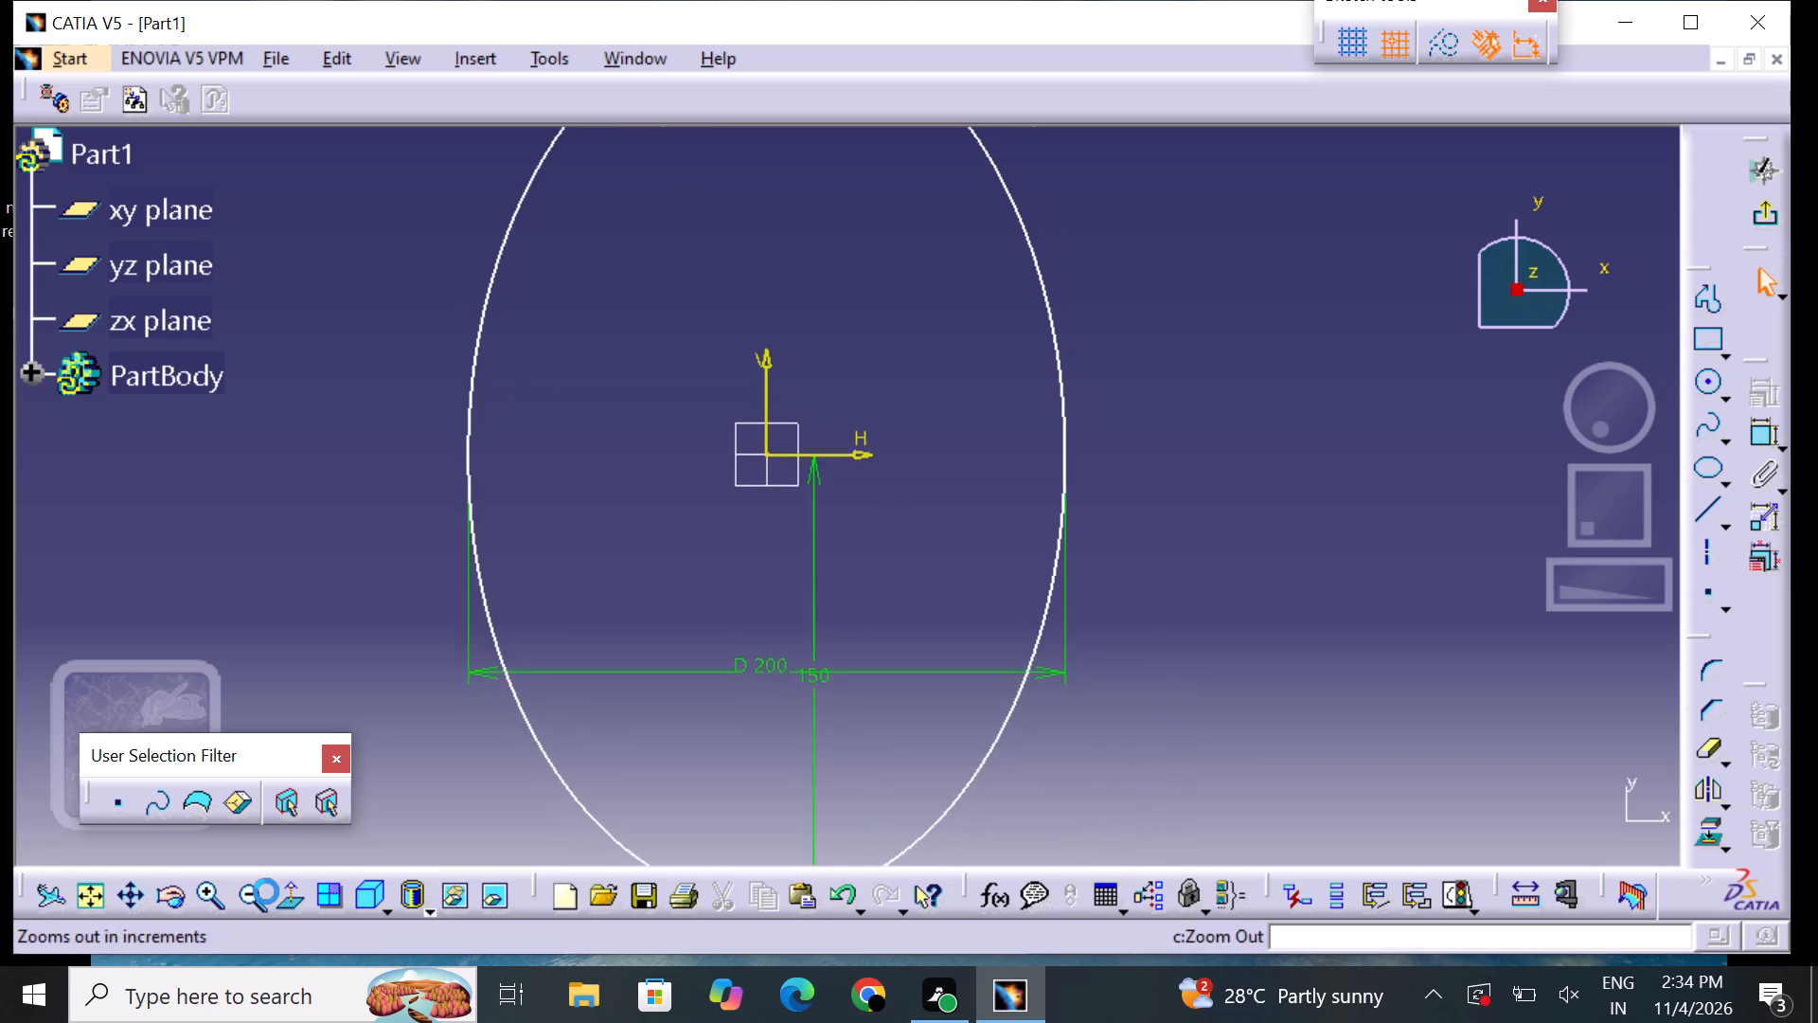
{"action": "middle_click_drag", "start_coordinate": [1045, 469], "coordinate": [1053, 504]}
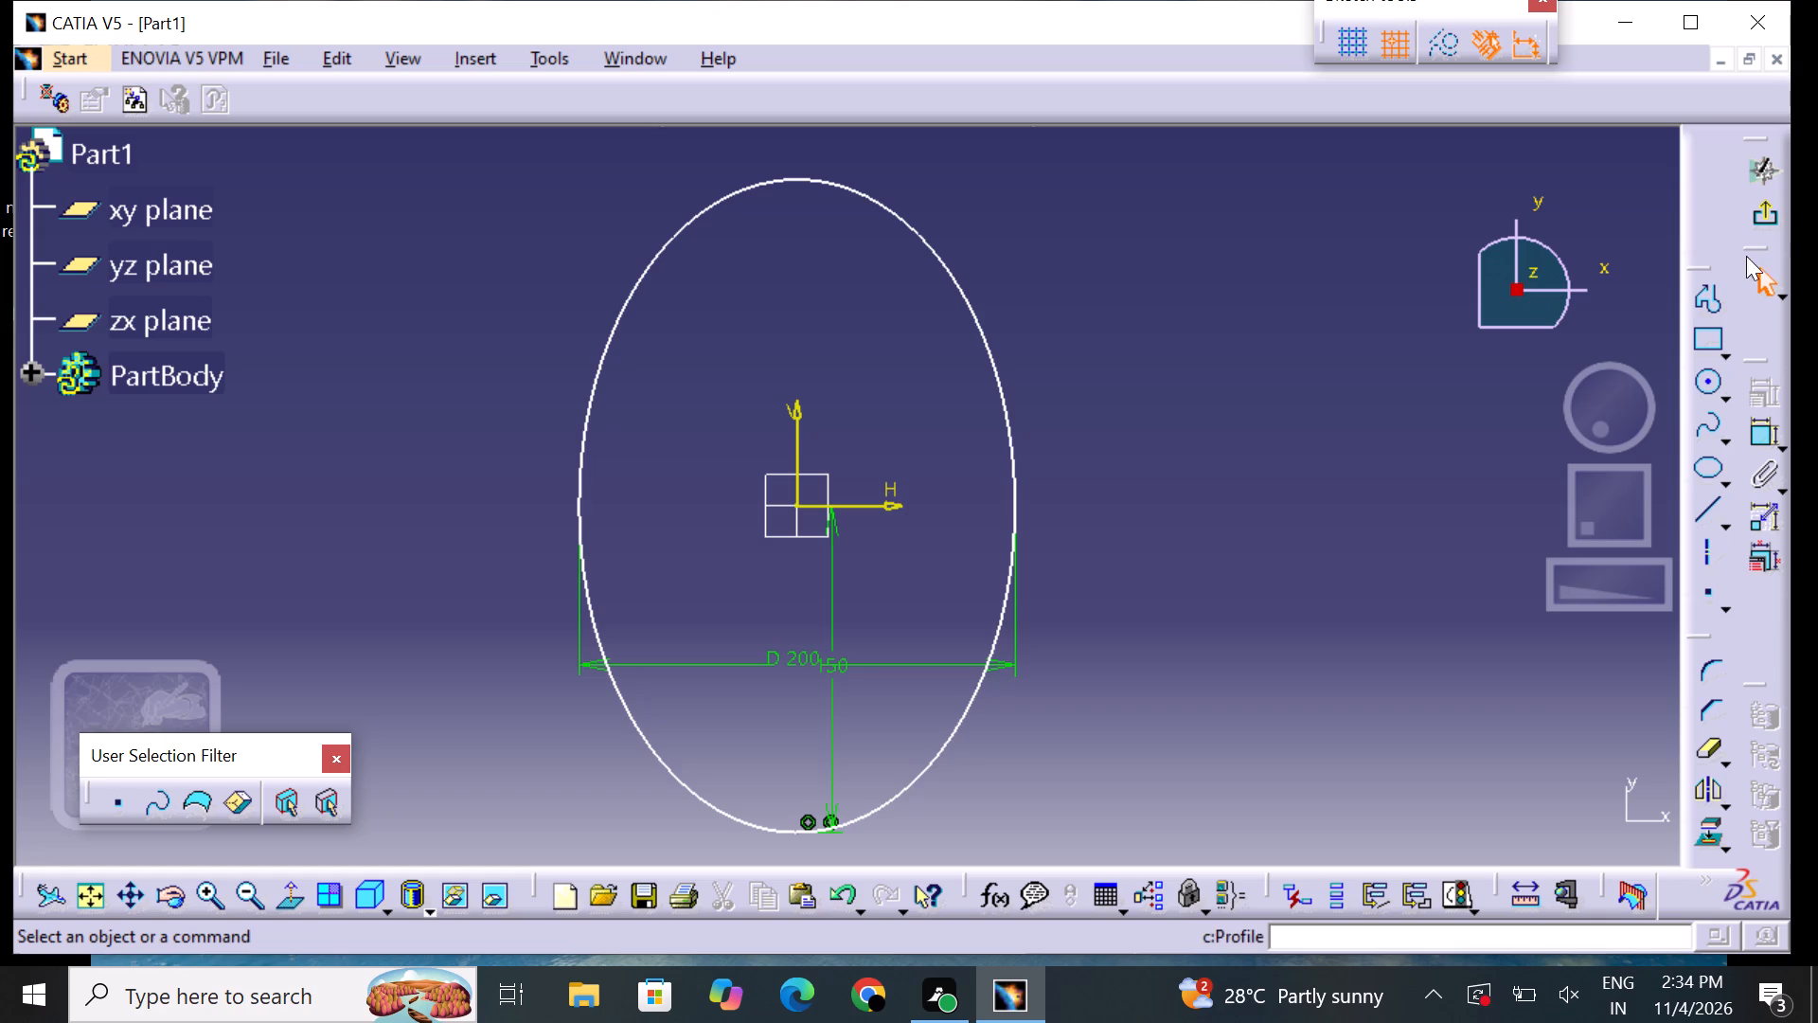
{"action": "left_click", "coordinate": [1758, 227]}
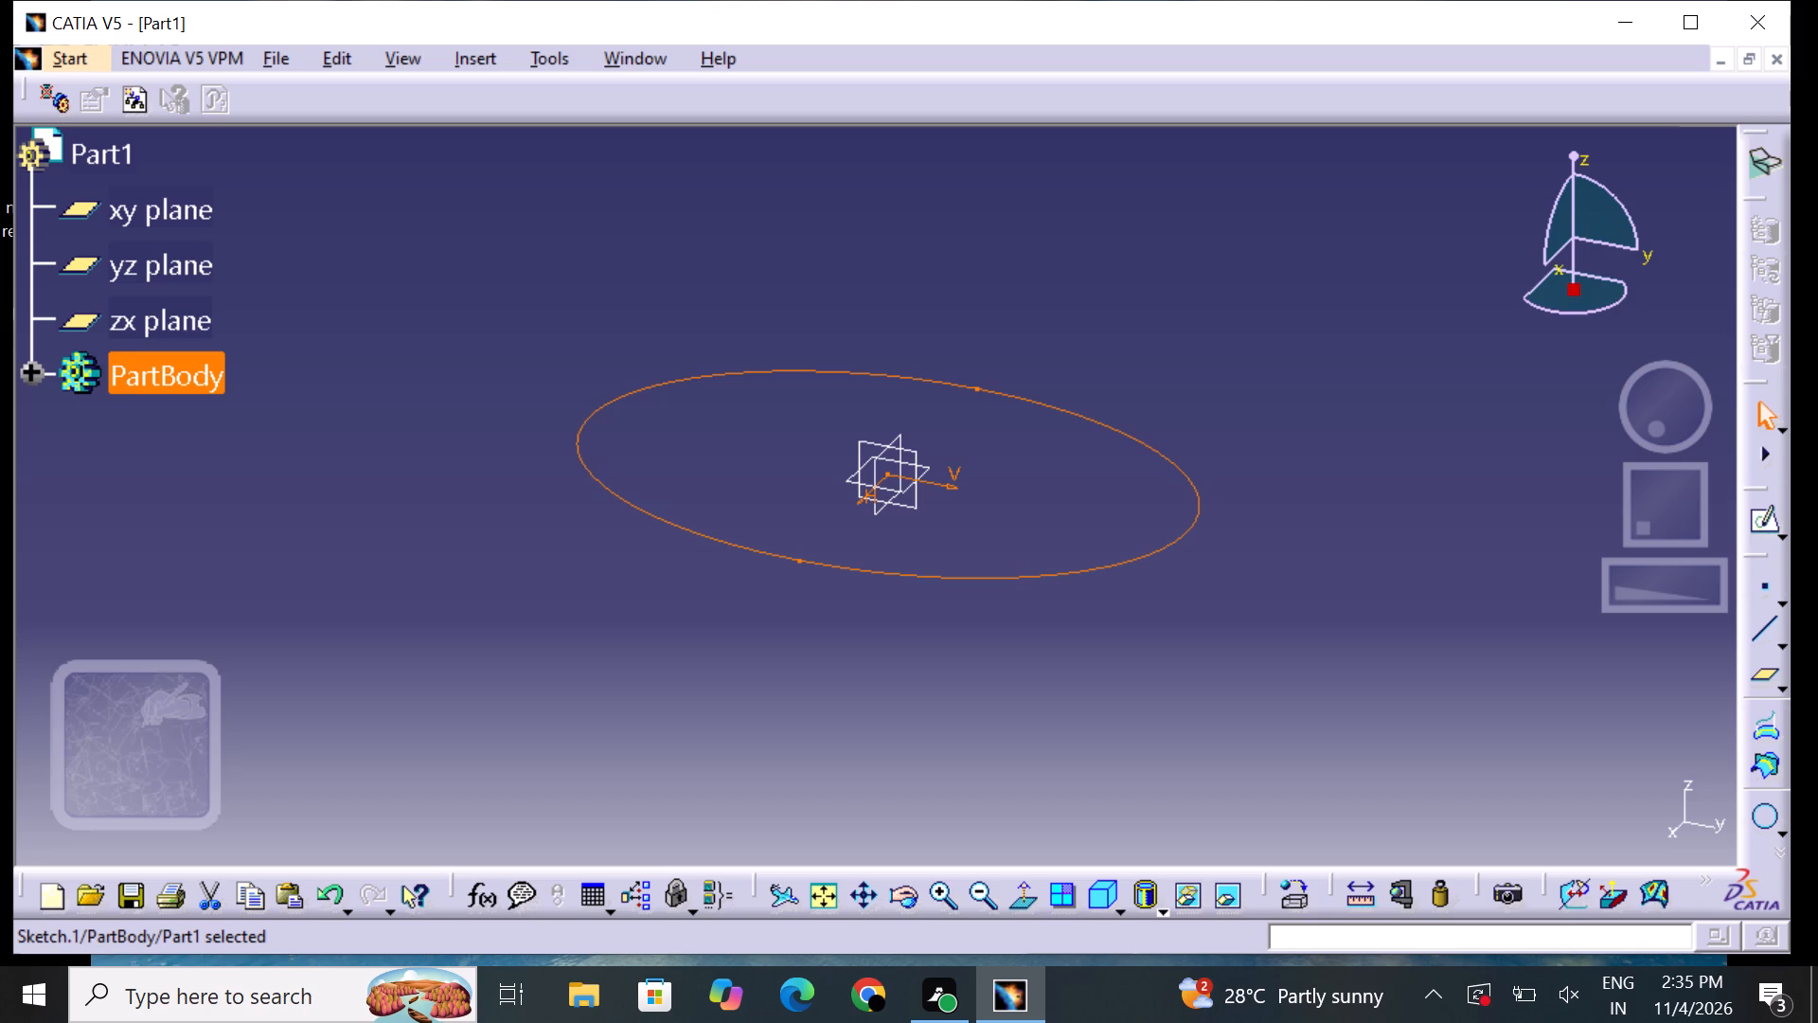
Open a new sketch on the zx plane.
{"action": "left_click", "coordinate": [115, 332]}
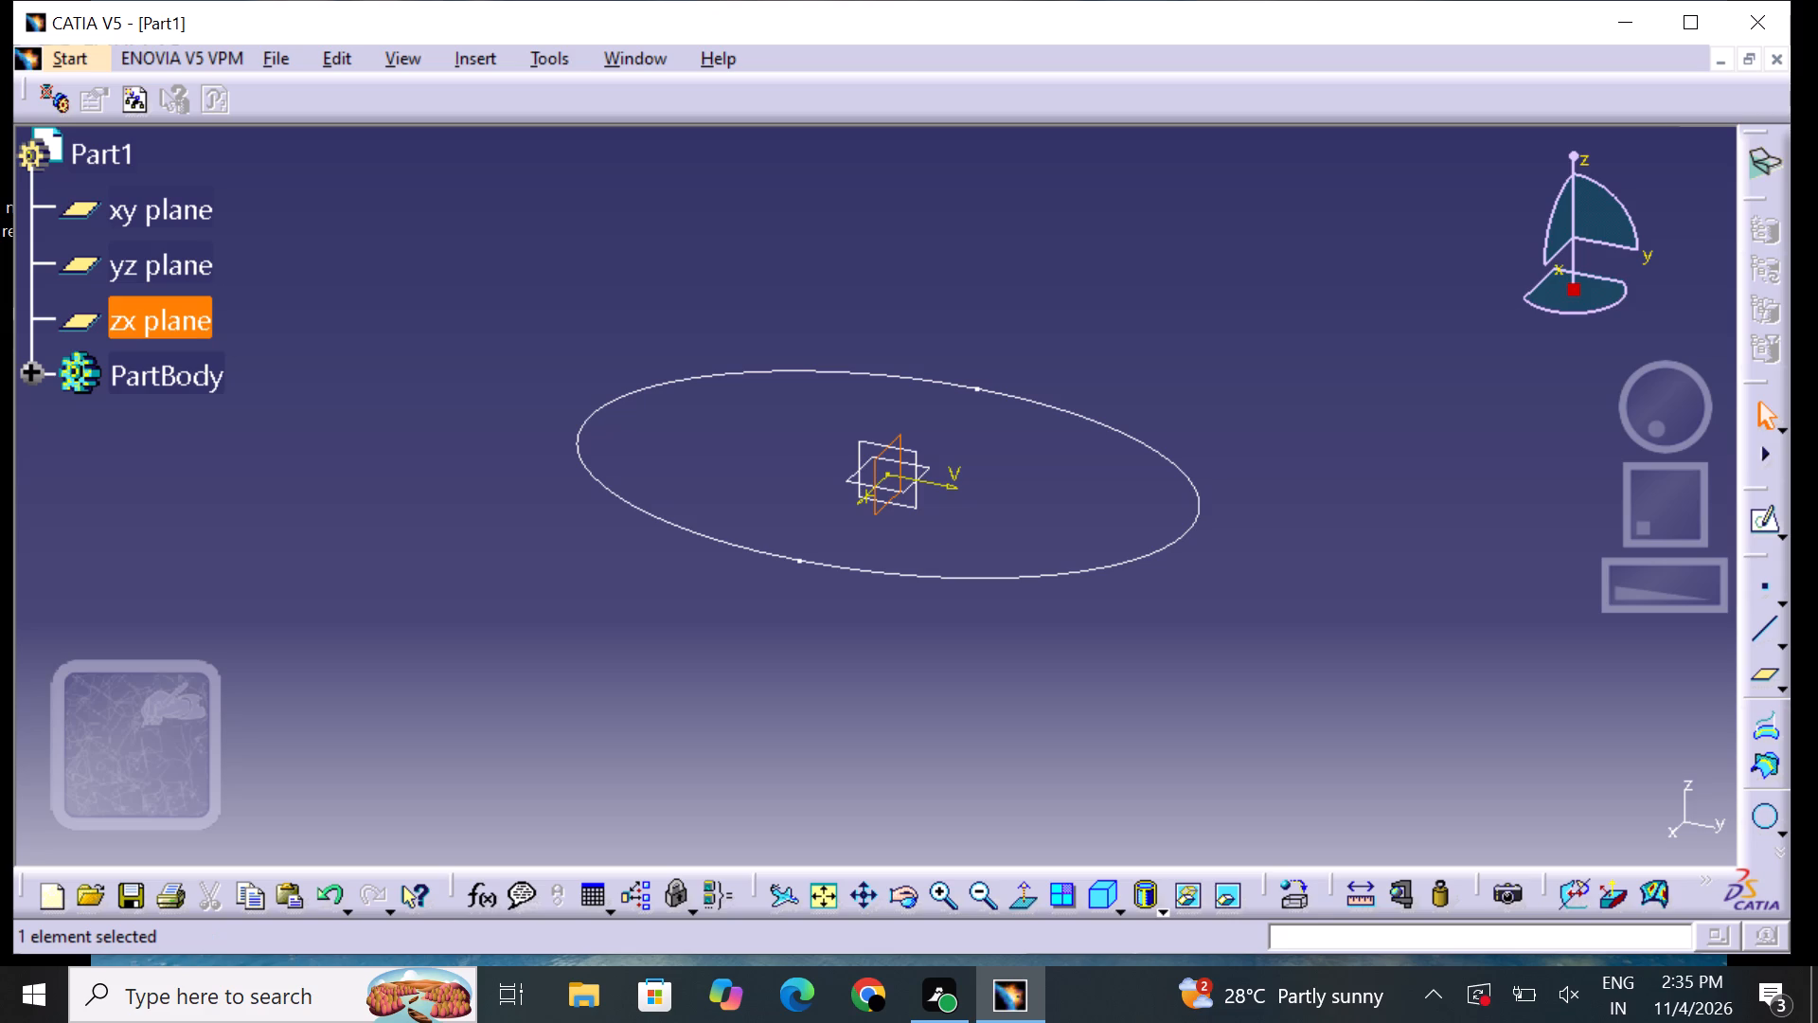
{"action": "left_click", "coordinate": [1758, 514]}
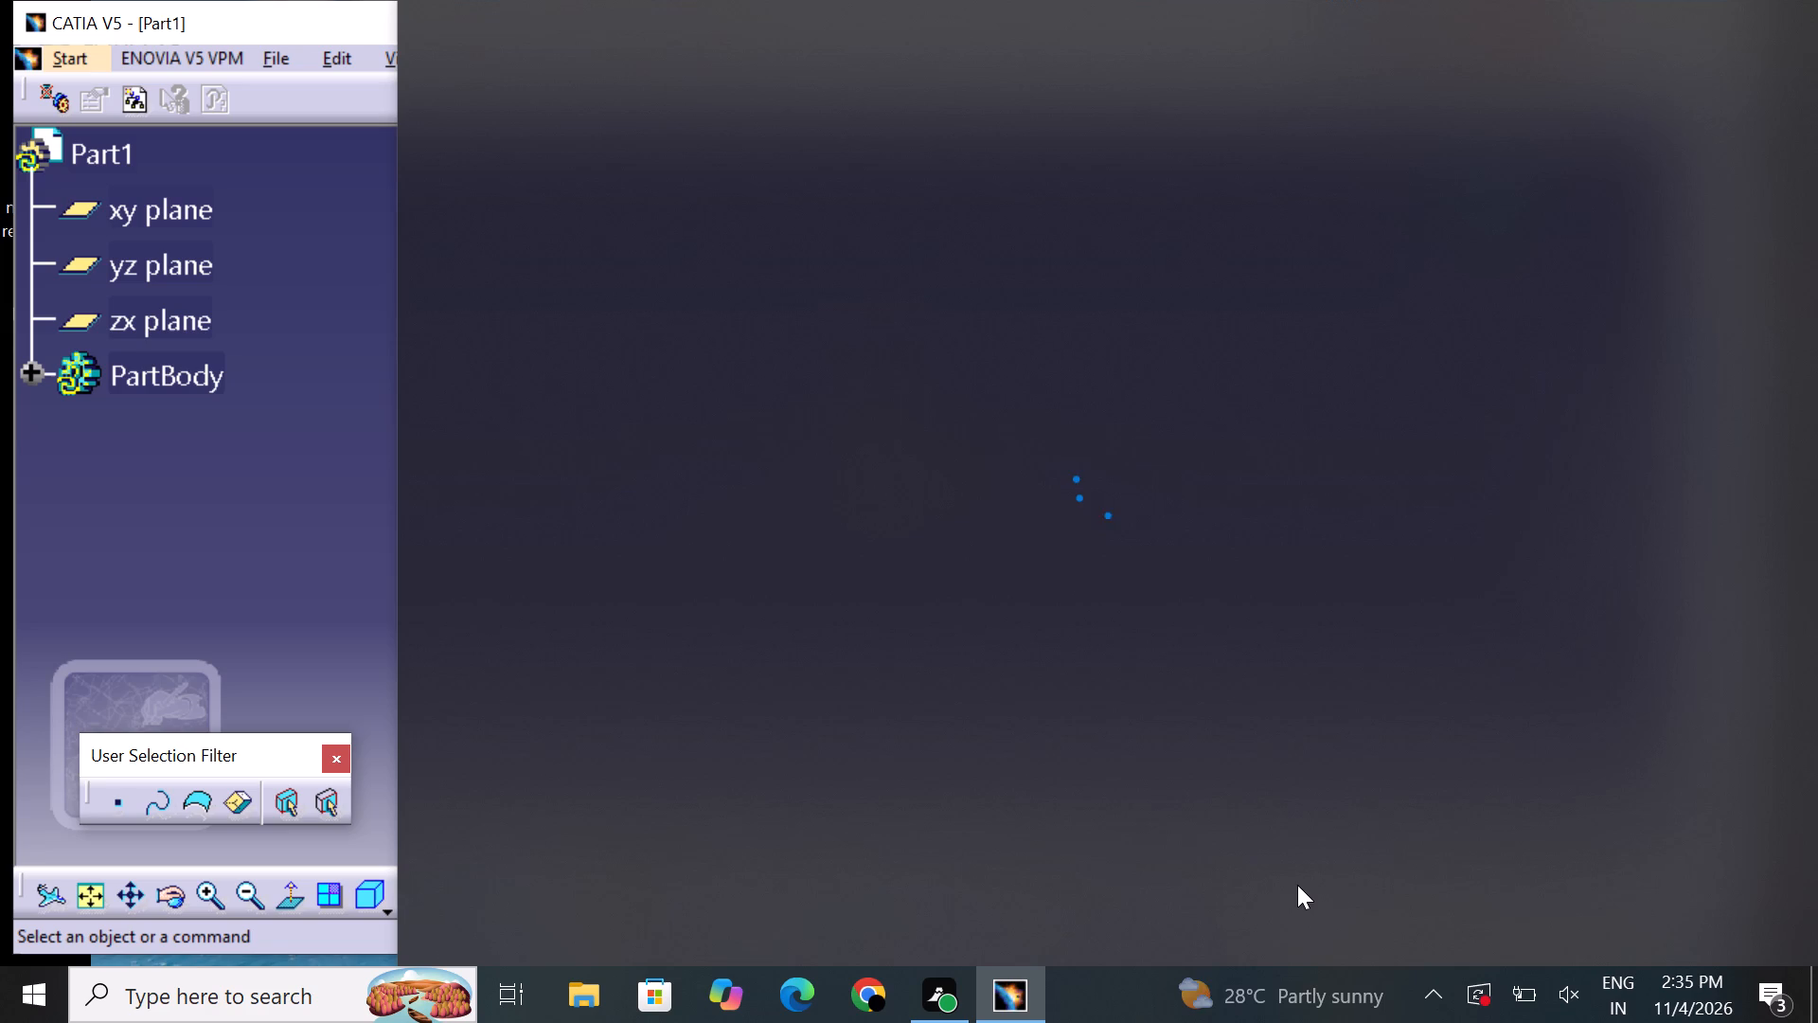
{"action": "left_click", "coordinate": [396, 528]}
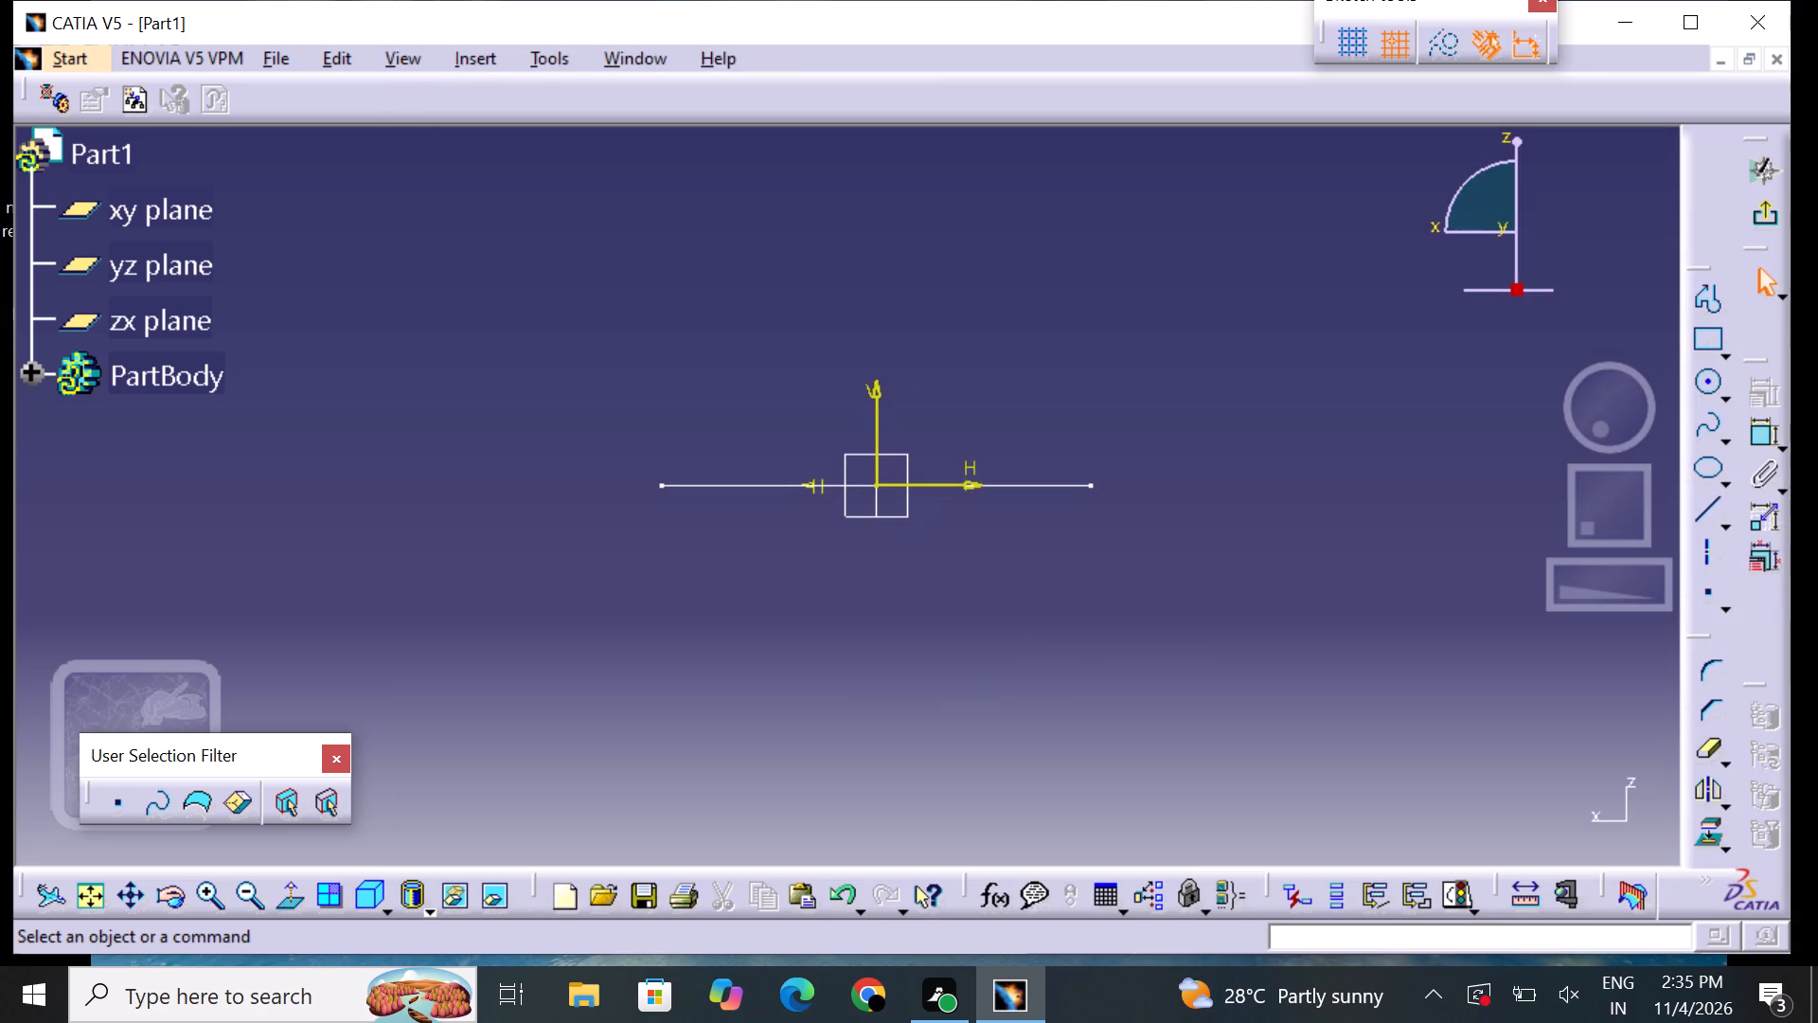
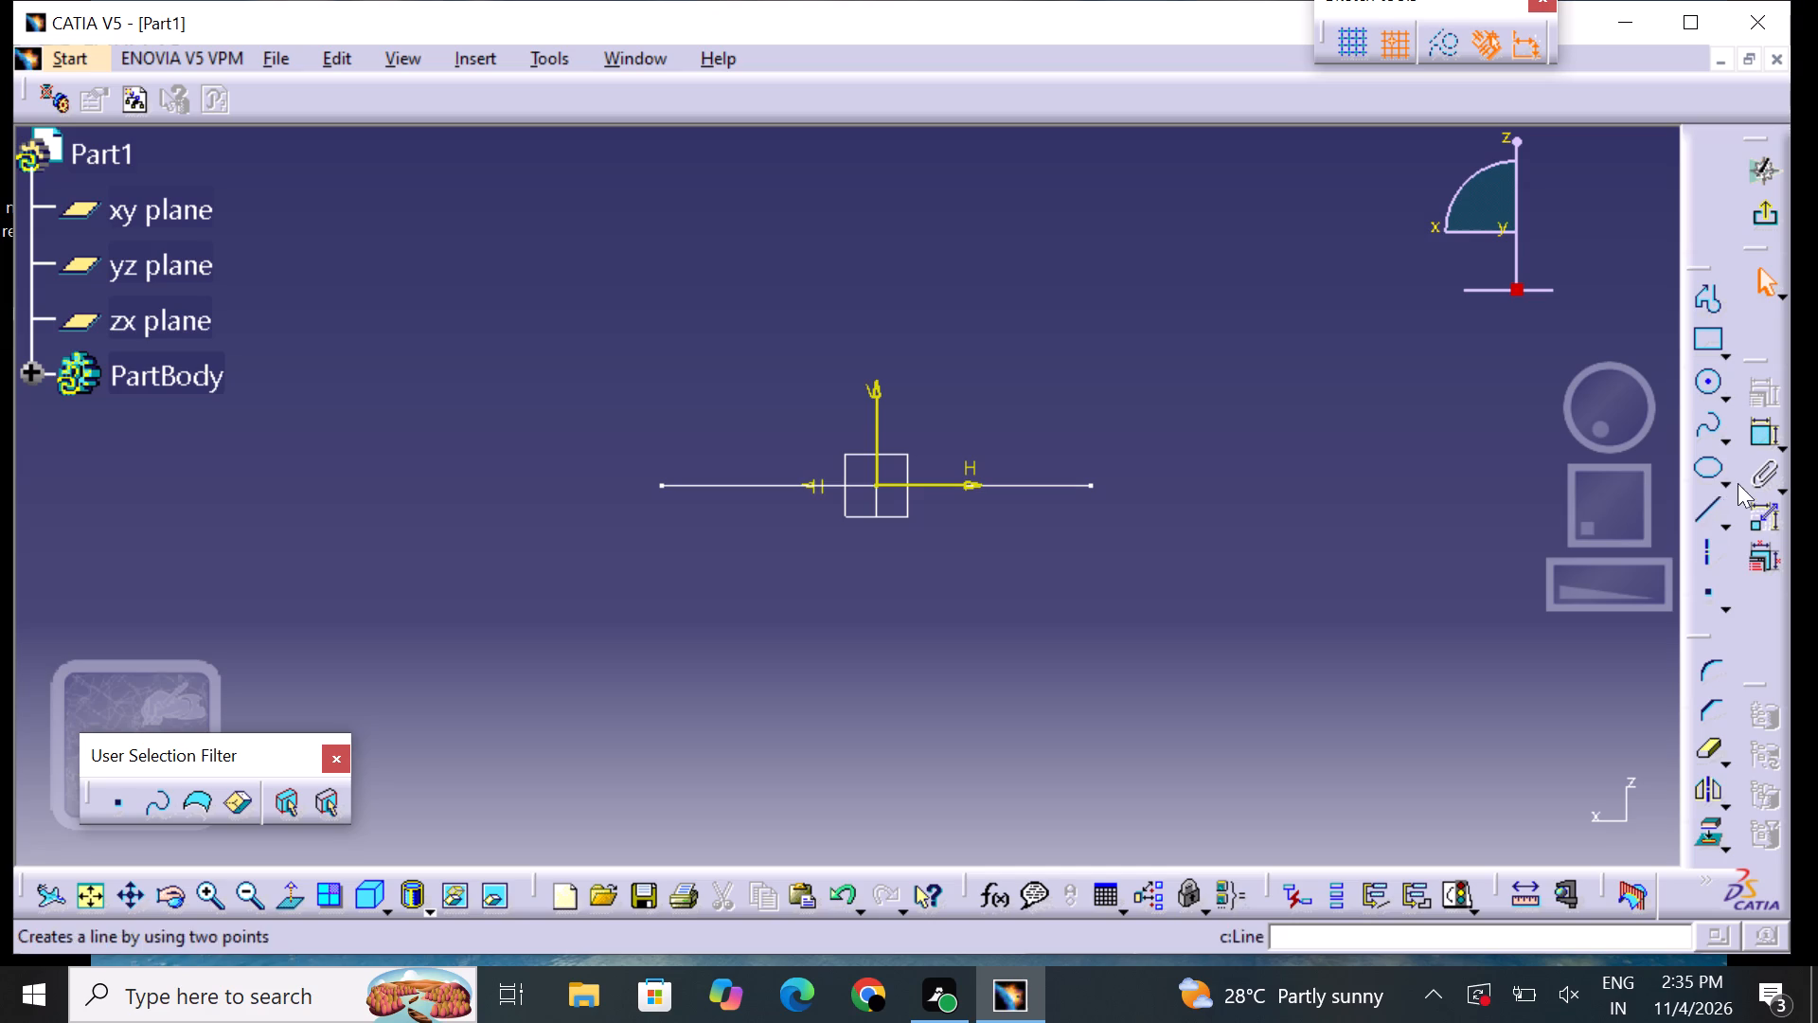
Sketch an ellipse about 60 mm wide and 100 mm tall, centred on the large ellipse's edge at H 100 mm.
{"action": "left_click", "coordinate": [1703, 477]}
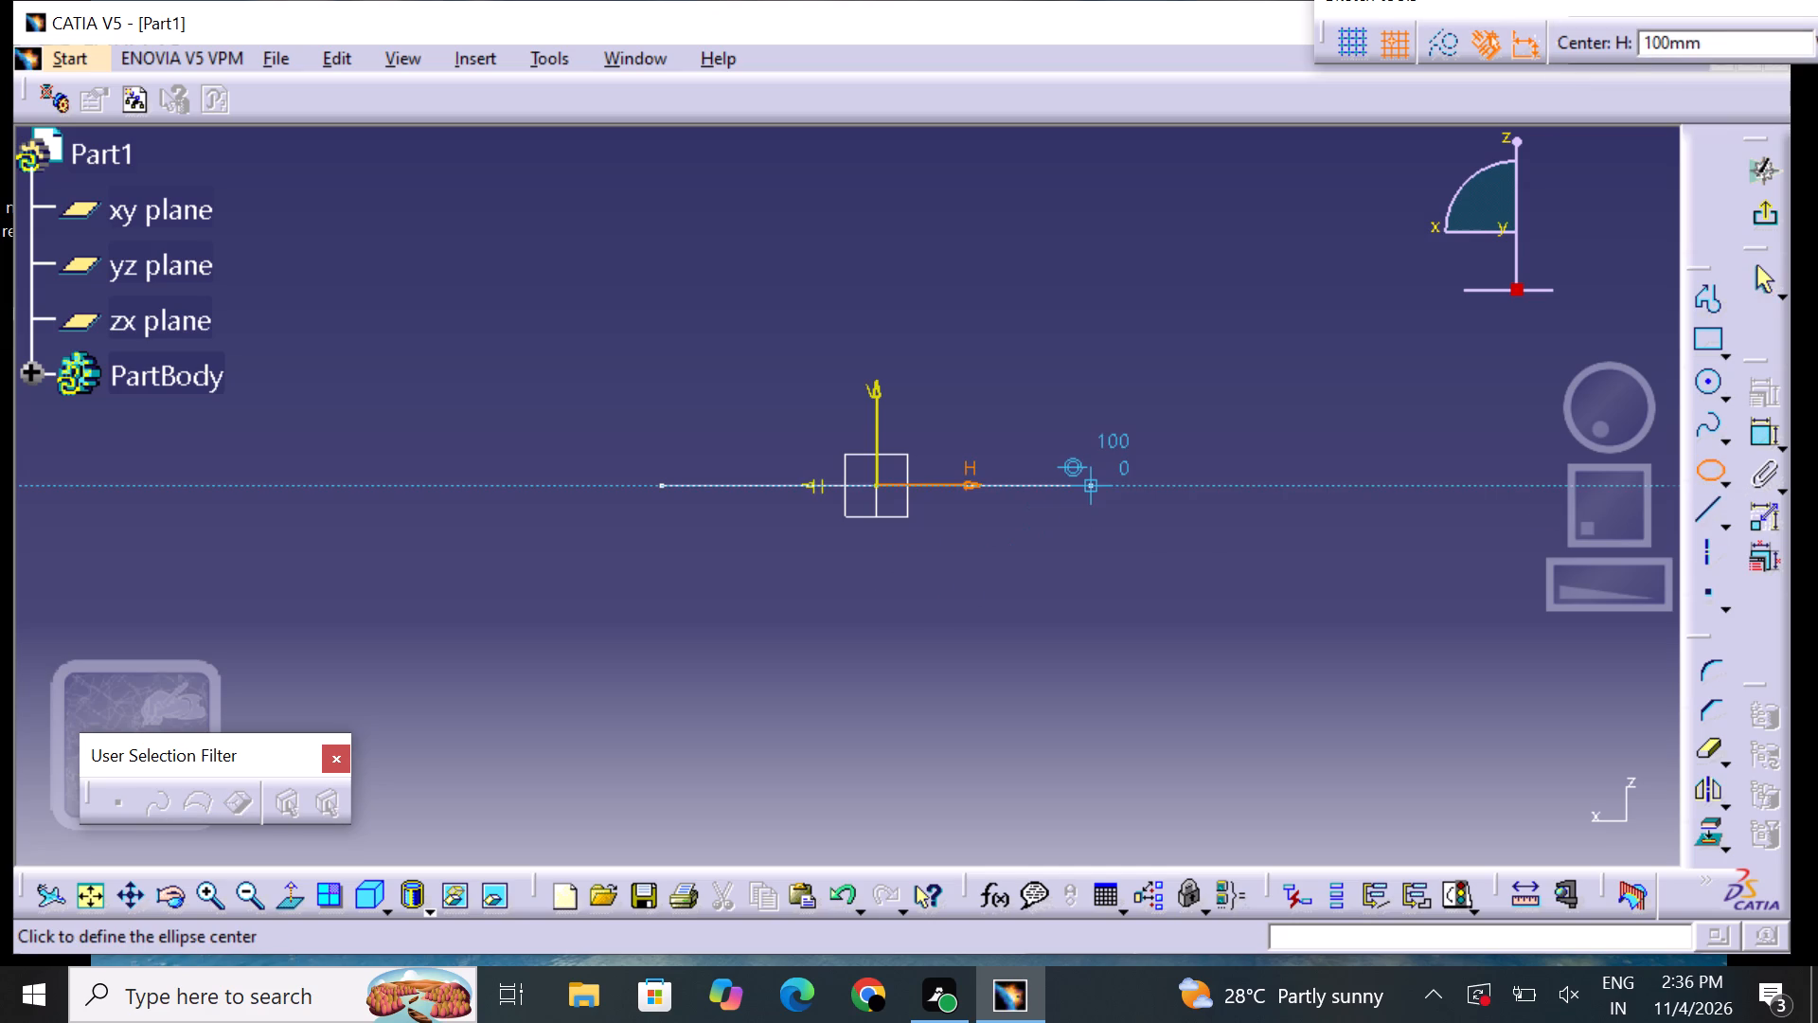
{"action": "left_click", "coordinate": [1086, 486]}
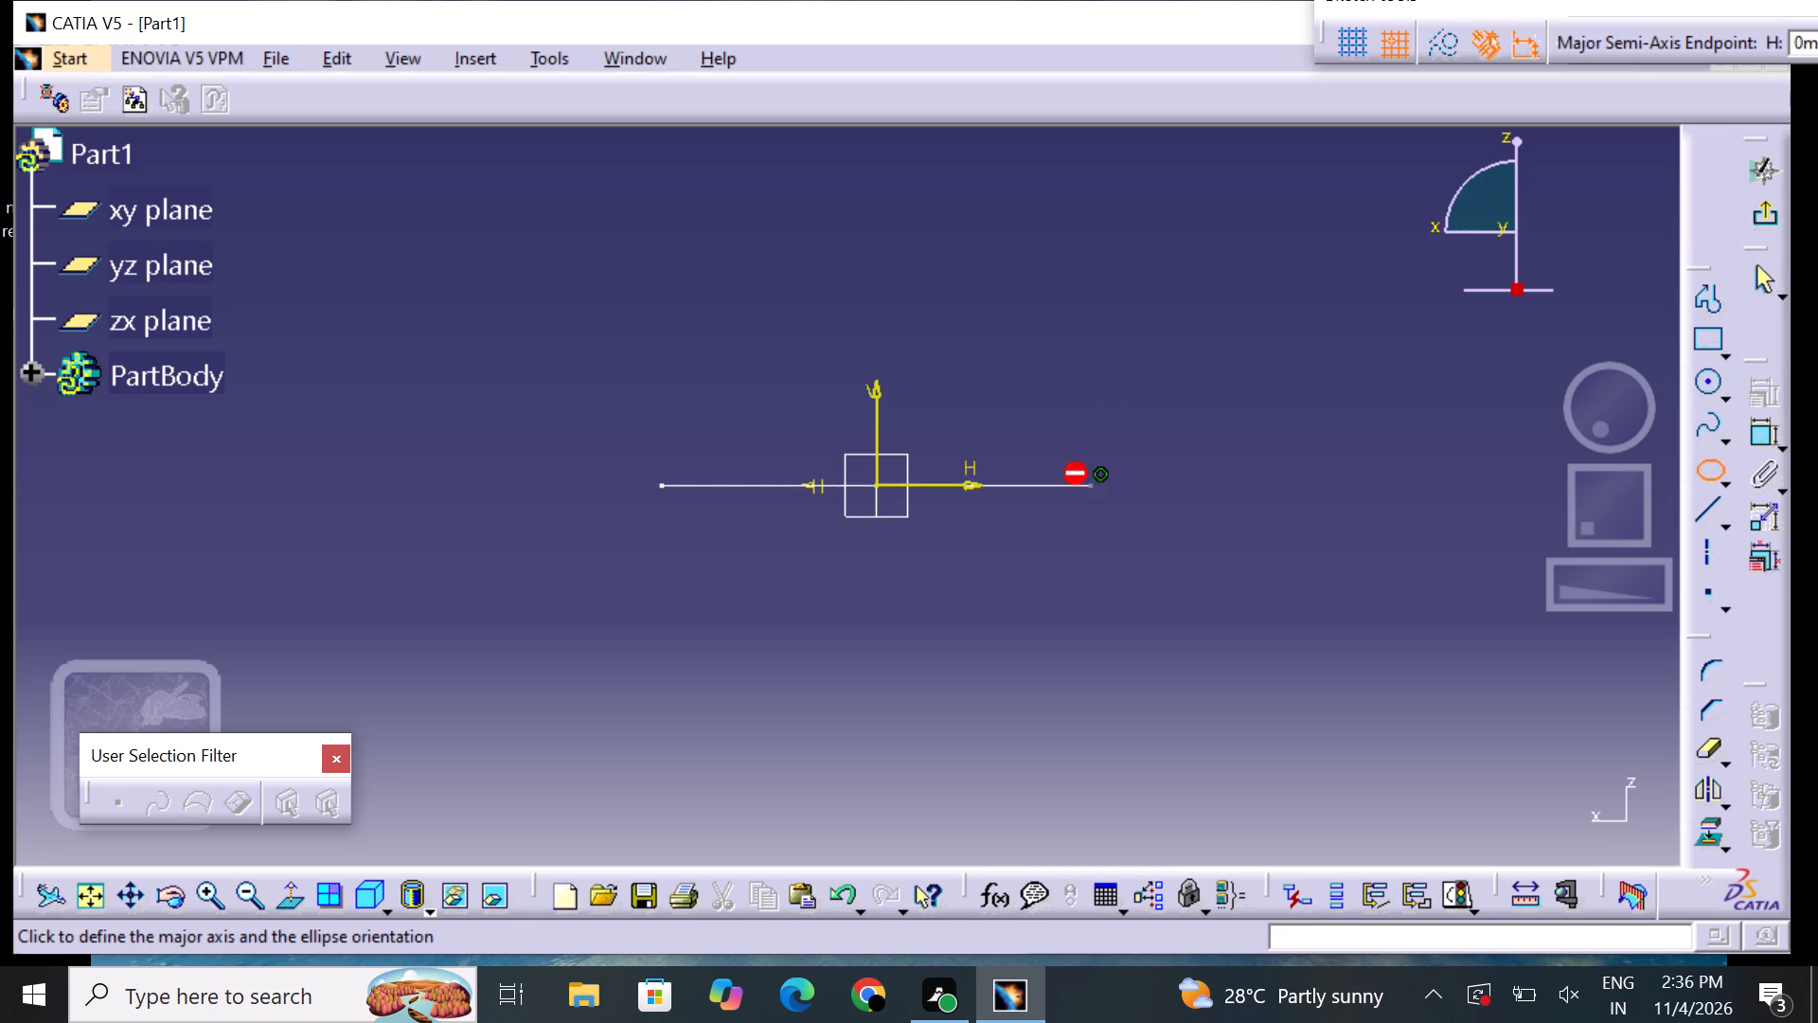
{"action": "left_click", "coordinate": [1164, 480]}
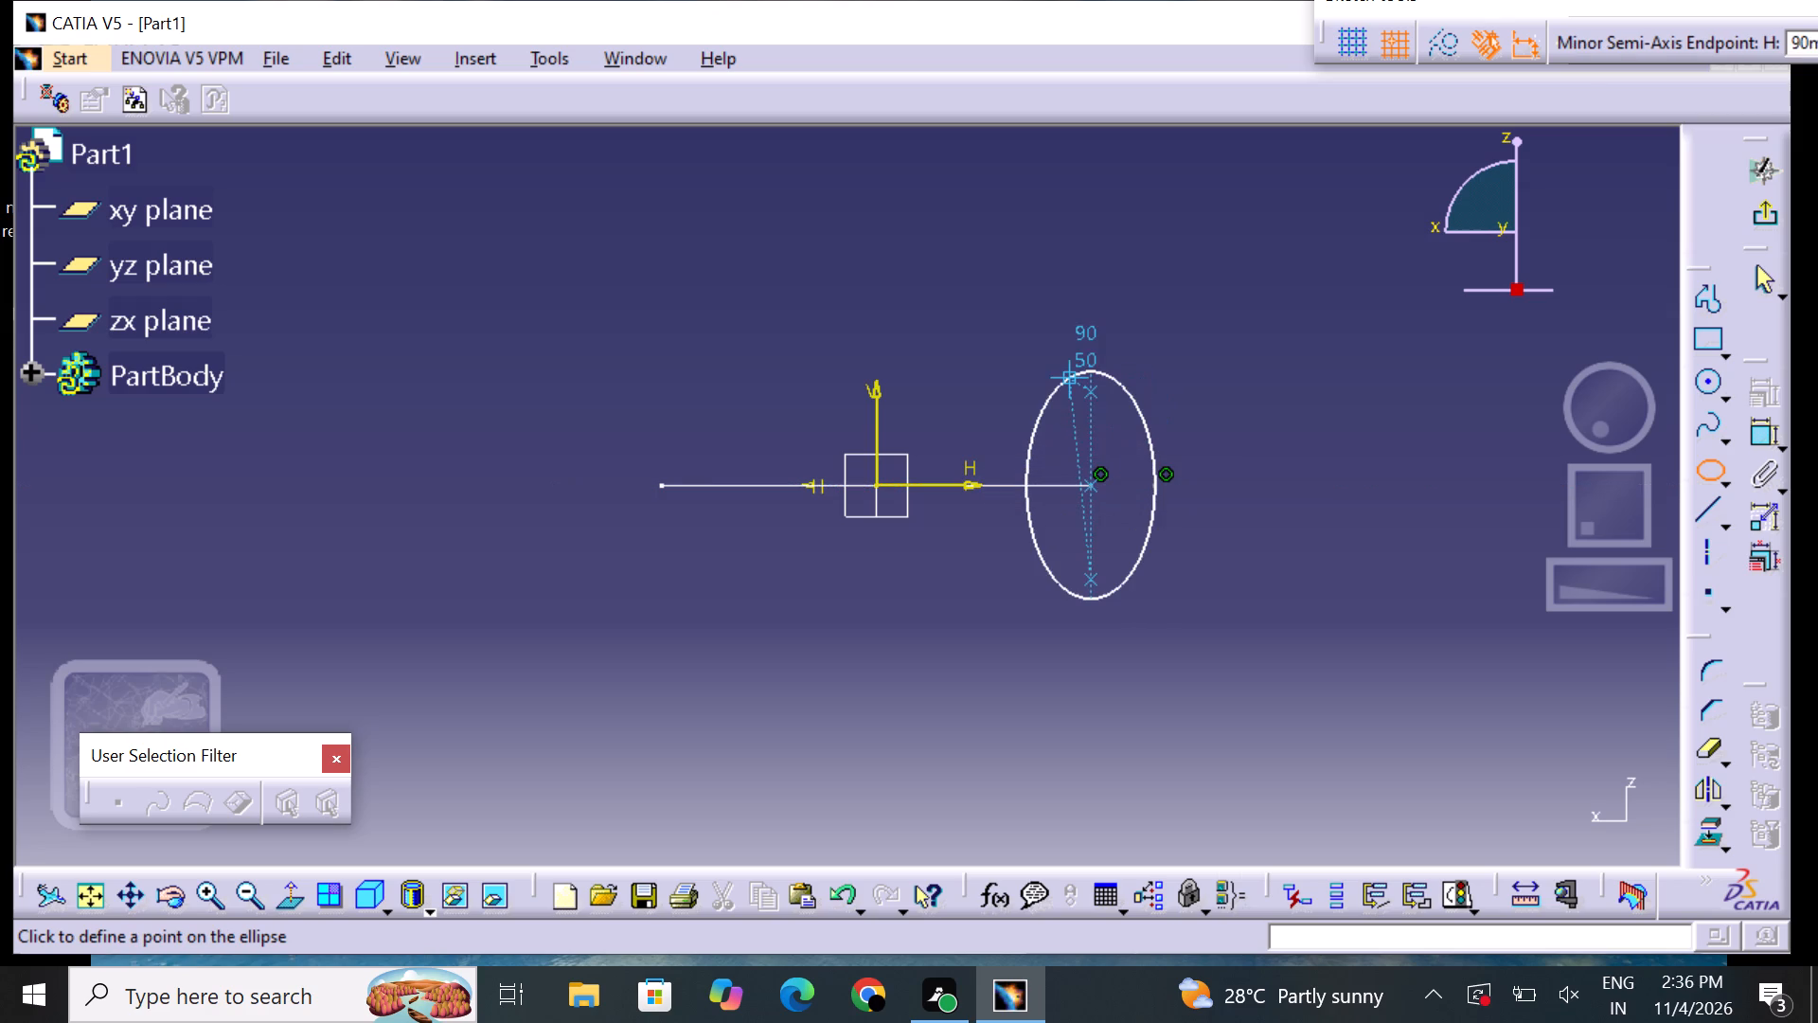
{"action": "left_click", "coordinate": [1088, 377]}
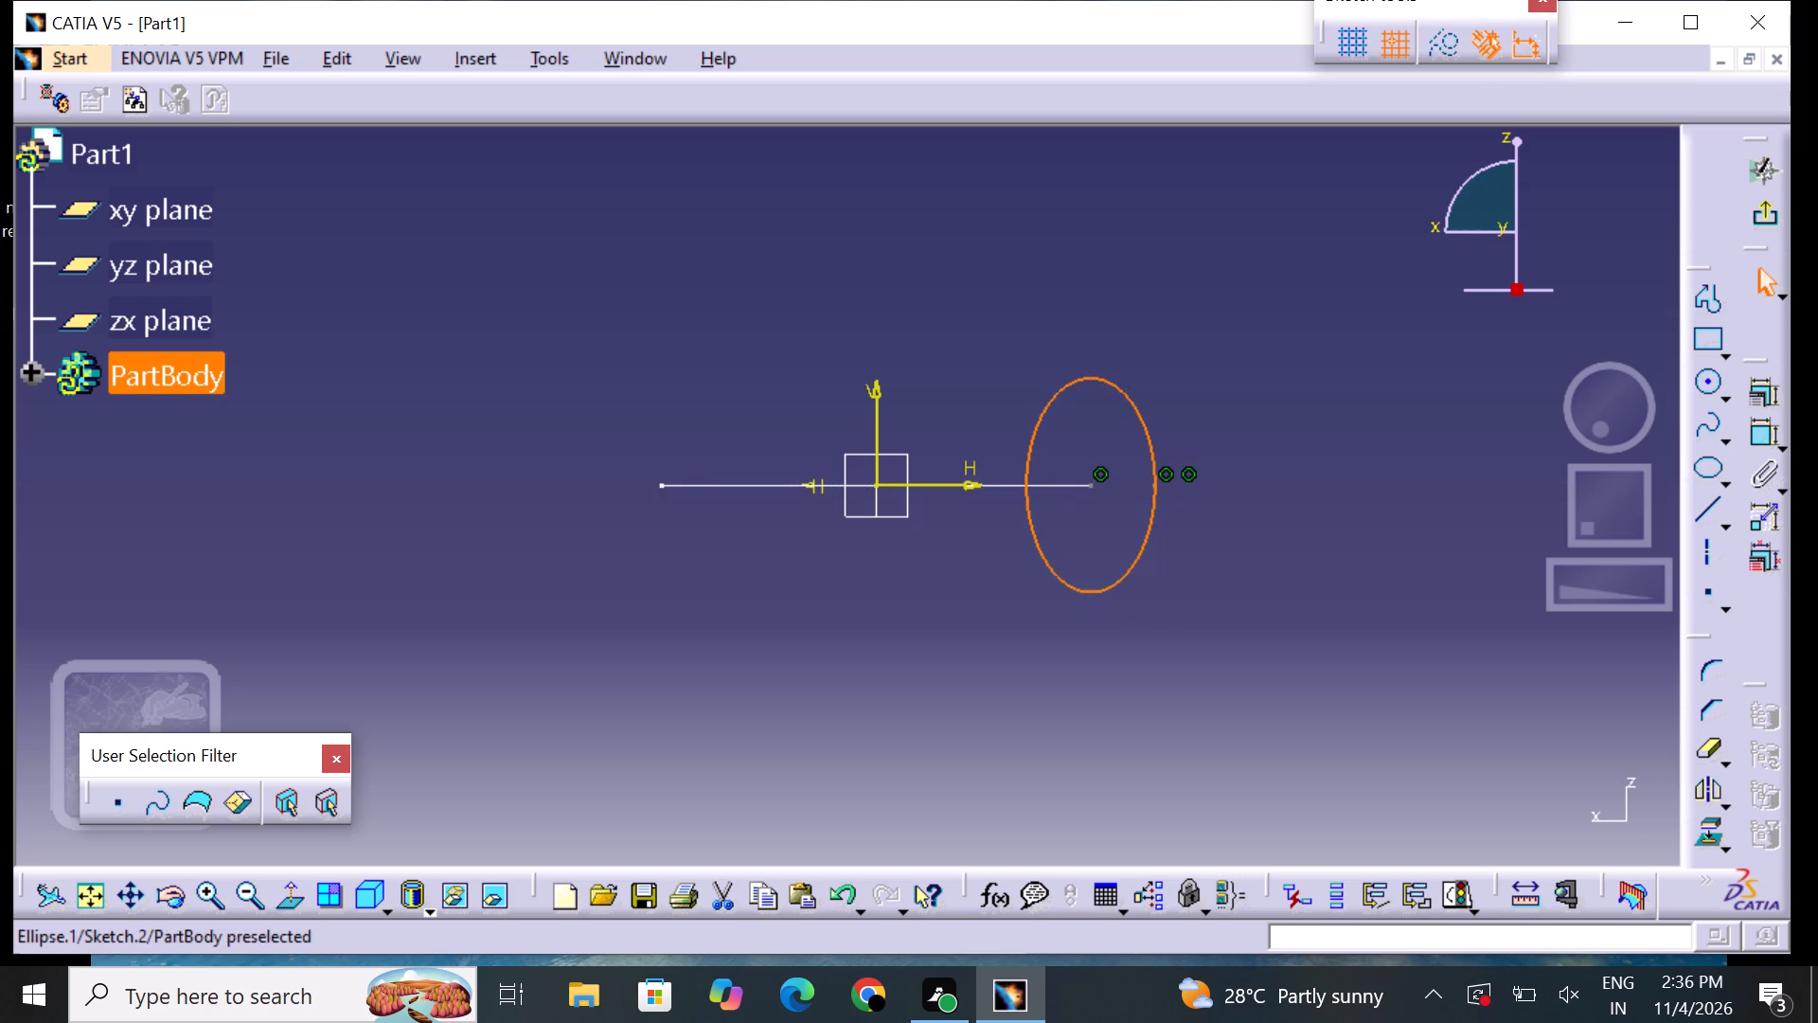
{"action": "left_click", "coordinate": [1209, 409]}
Dimension the small ellipse's full width, placing the dimension below it, and set it to 10 mm.
{"action": "left_click", "coordinate": [1760, 439]}
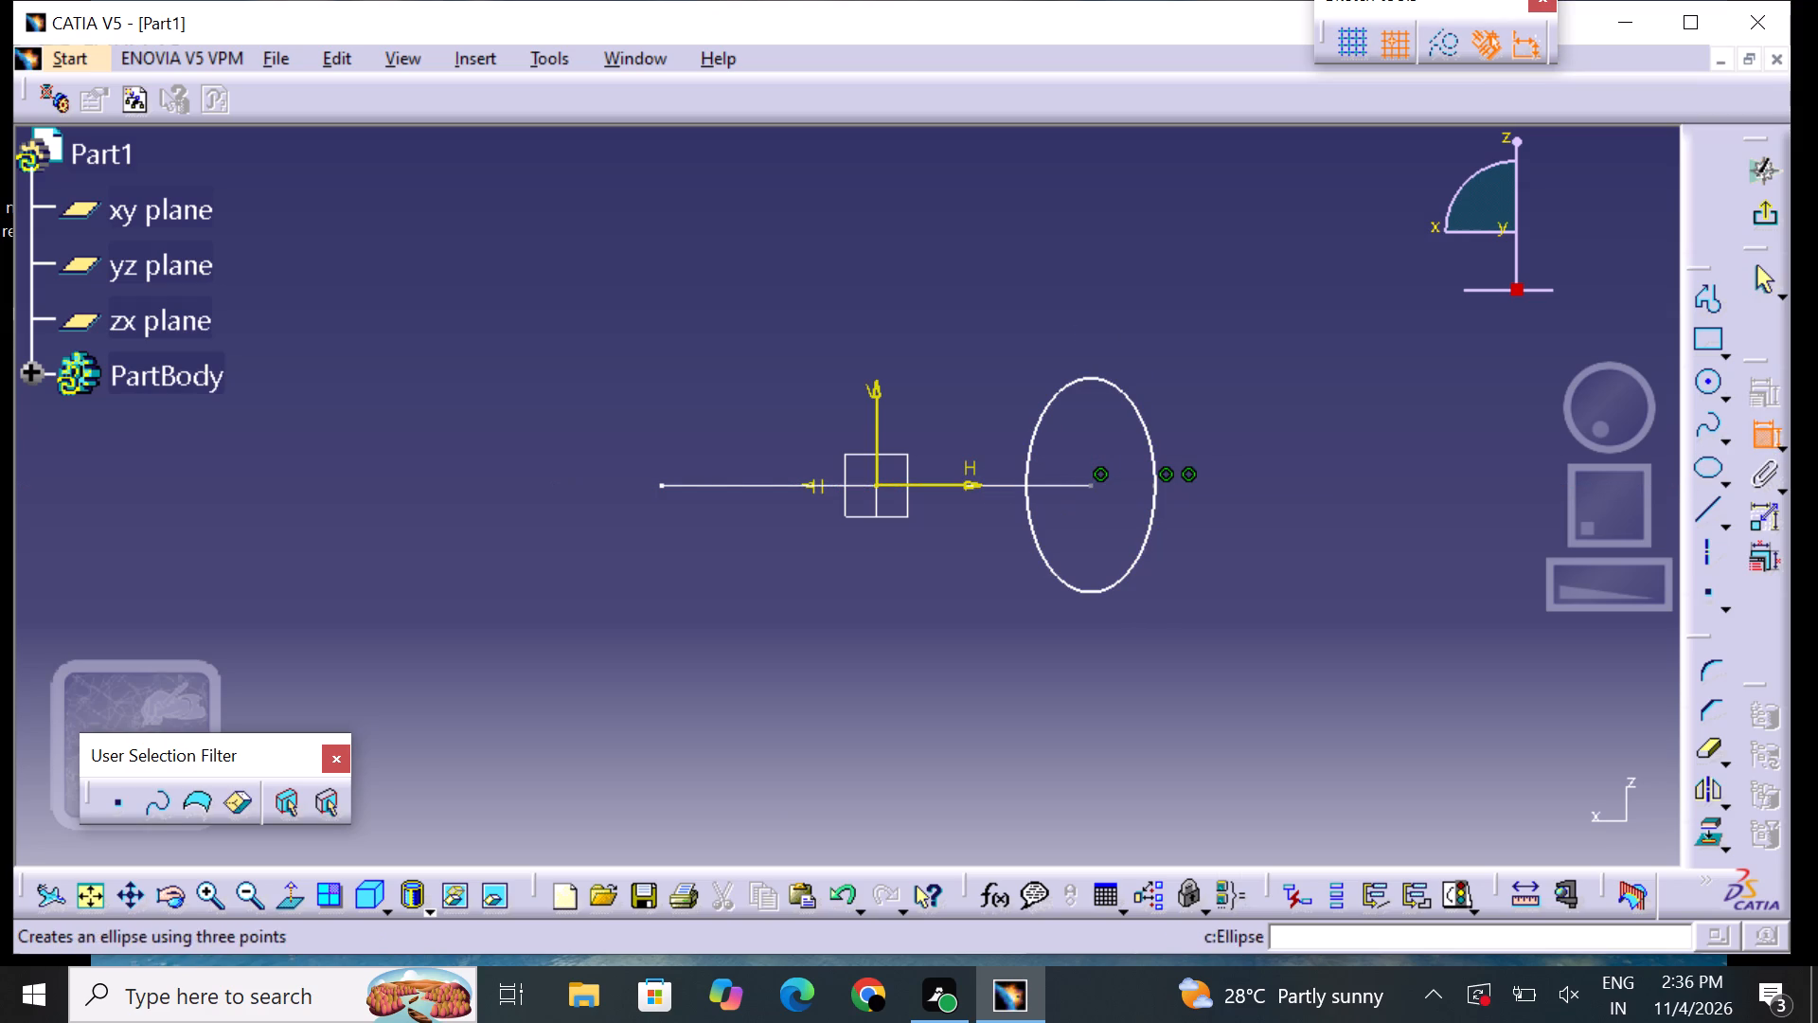
{"action": "left_click", "coordinate": [1158, 494]}
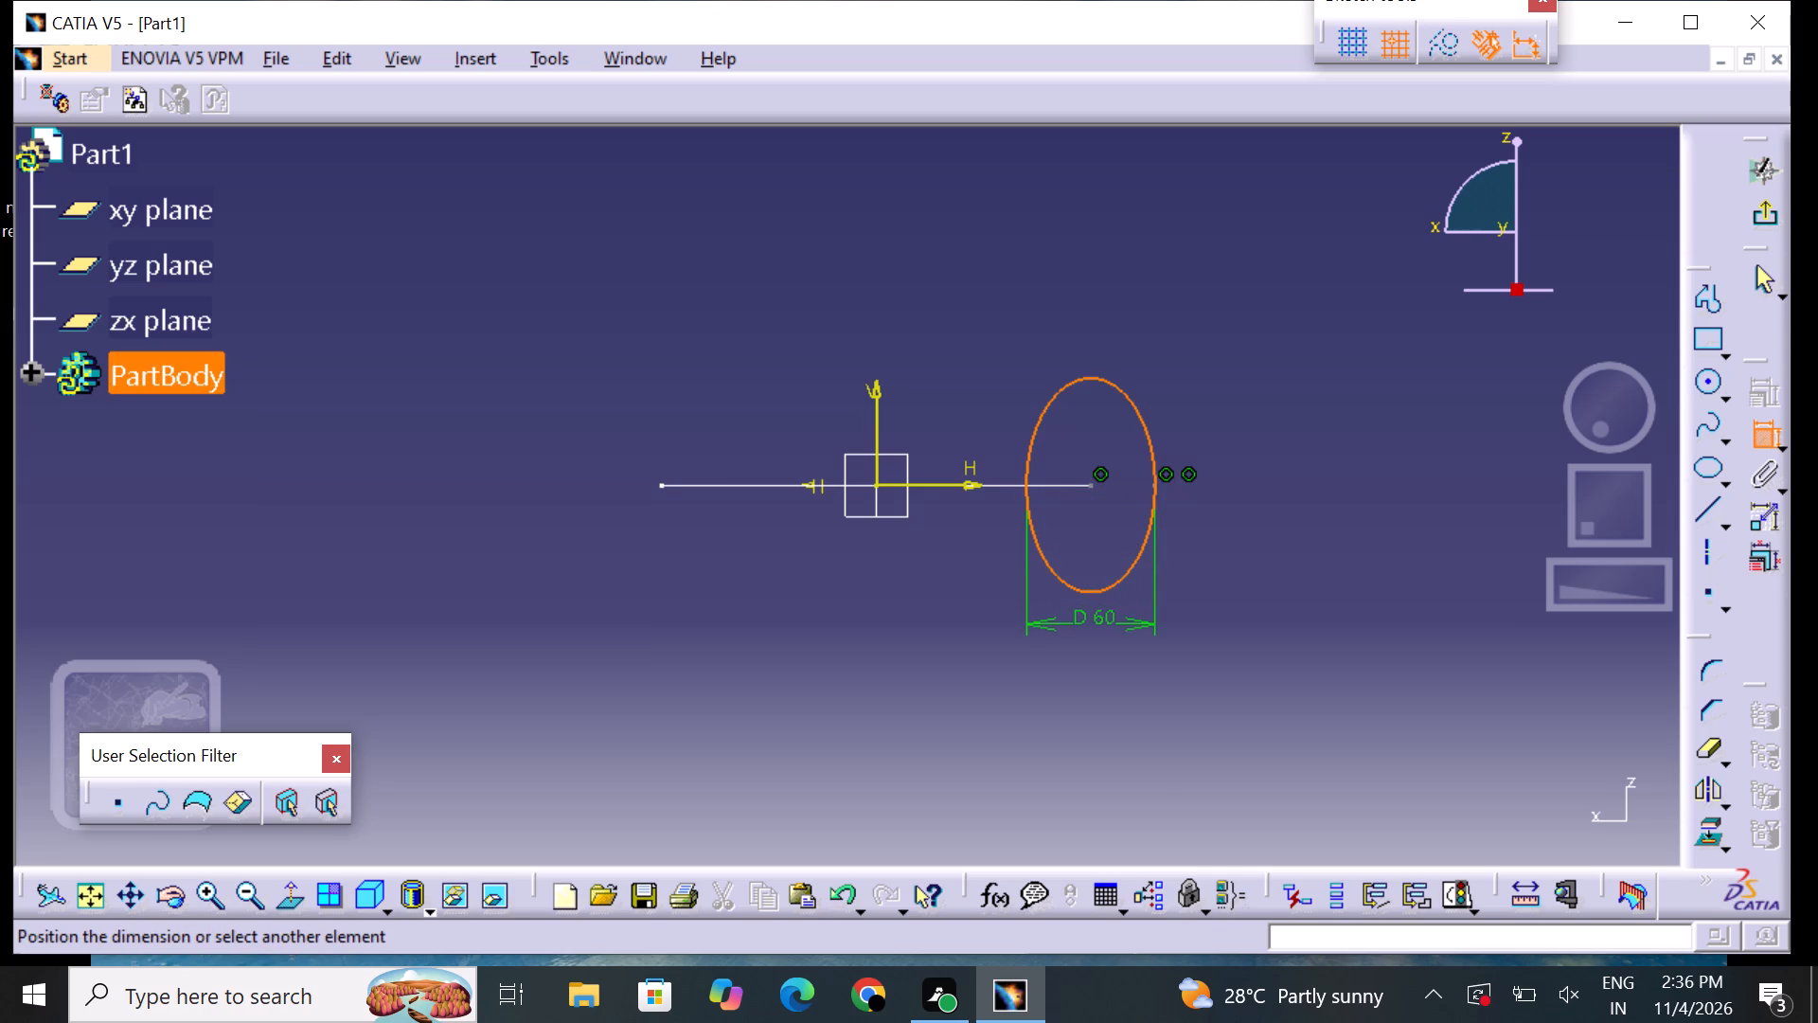
{"action": "double_click", "coordinate": [1093, 624]}
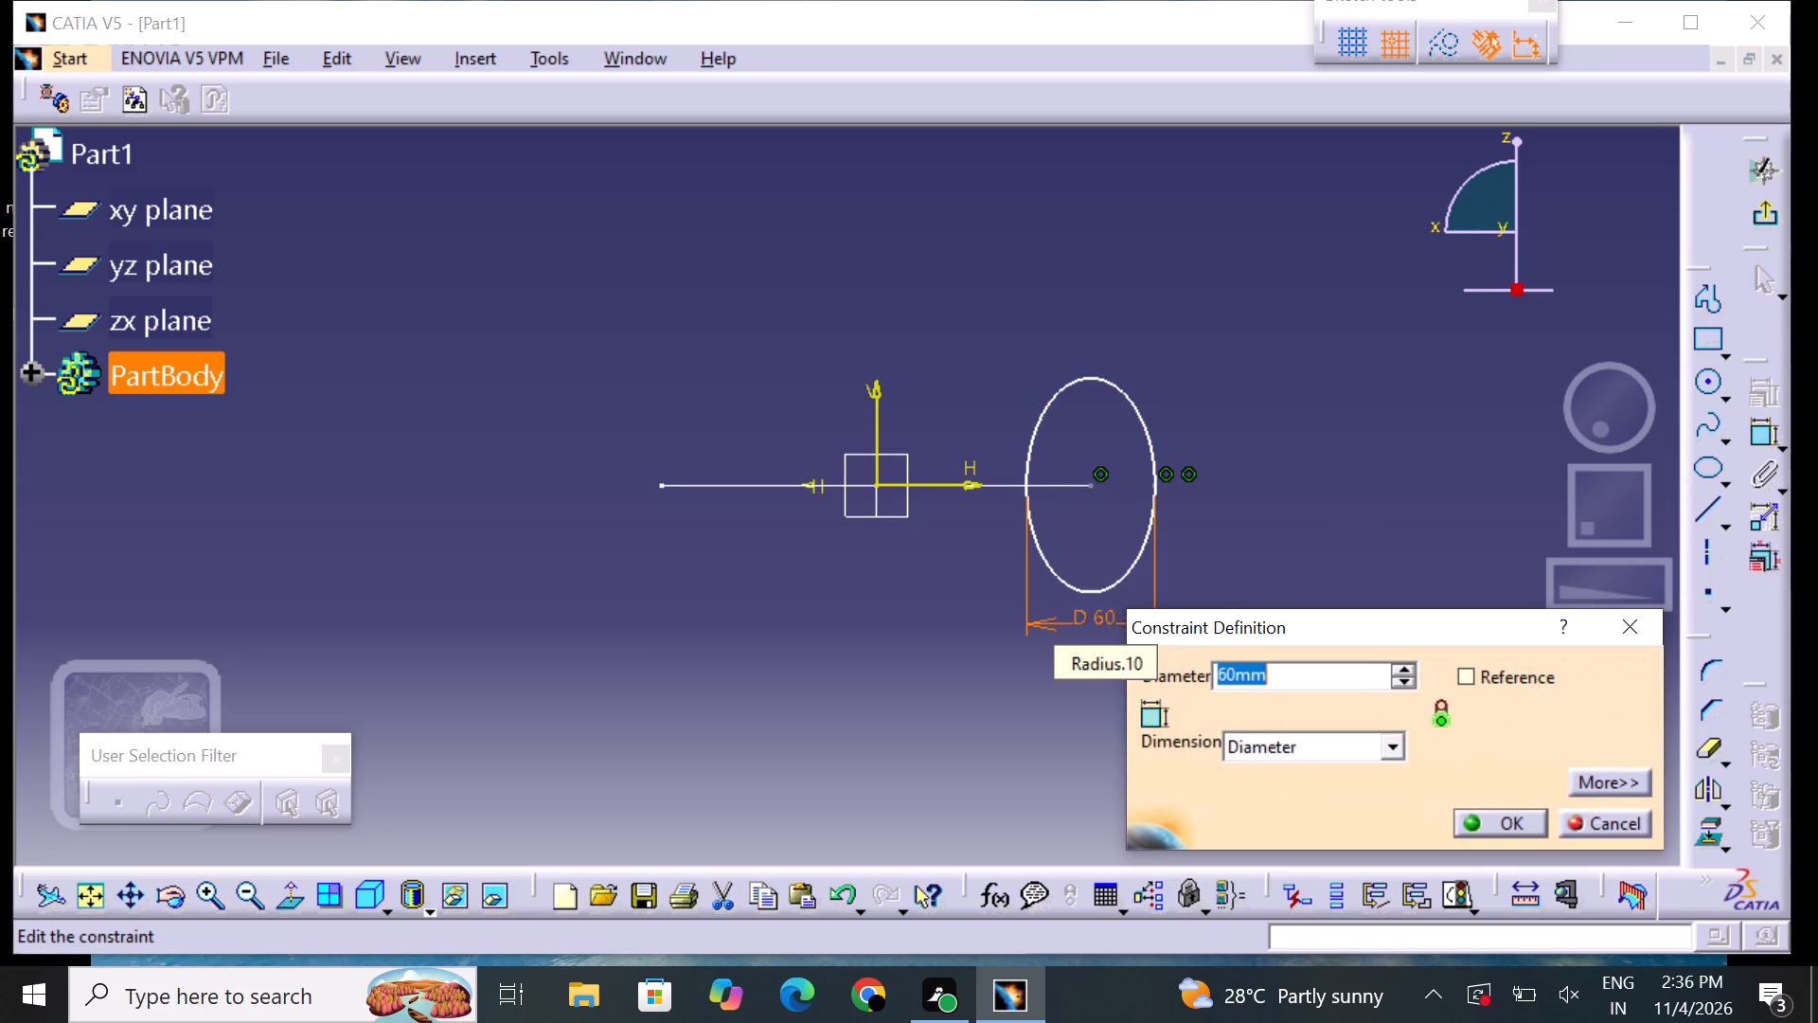
{"action": "key", "text": "BackSpace"}
{"action": "type", "text": "10"}
{"action": "key", "text": "Return"}
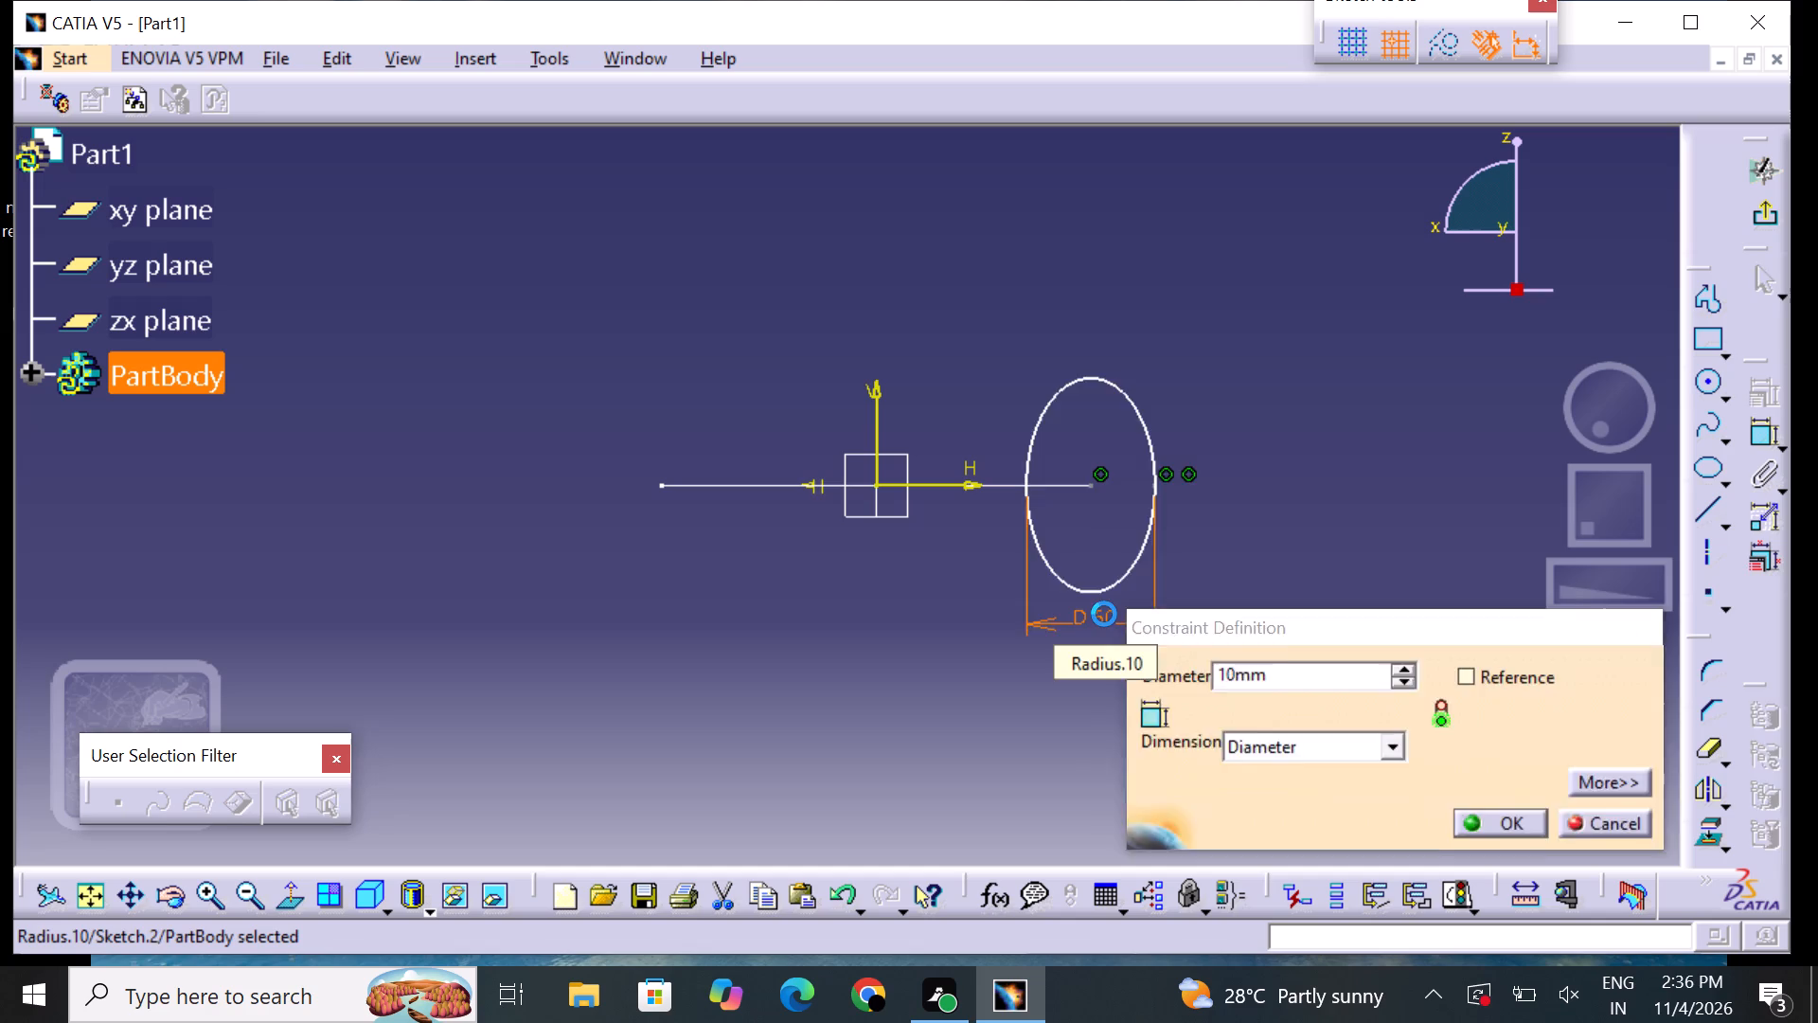
{"action": "left_click", "coordinate": [1163, 612]}
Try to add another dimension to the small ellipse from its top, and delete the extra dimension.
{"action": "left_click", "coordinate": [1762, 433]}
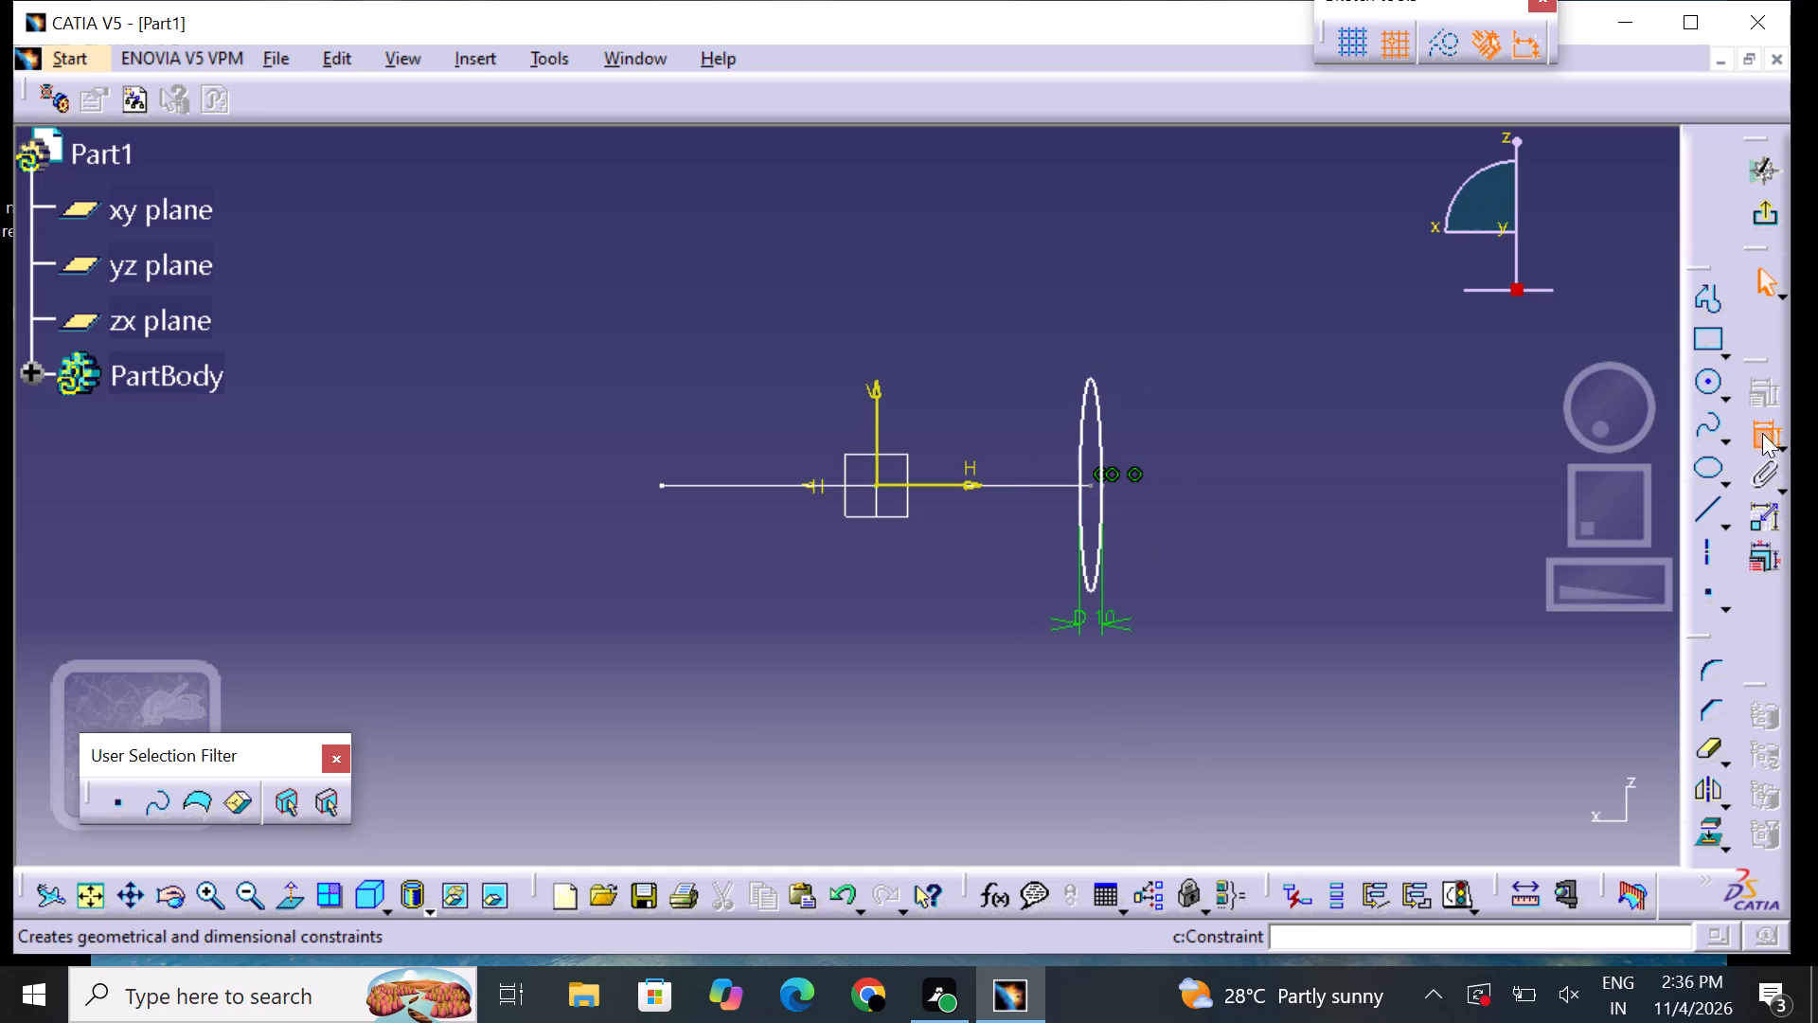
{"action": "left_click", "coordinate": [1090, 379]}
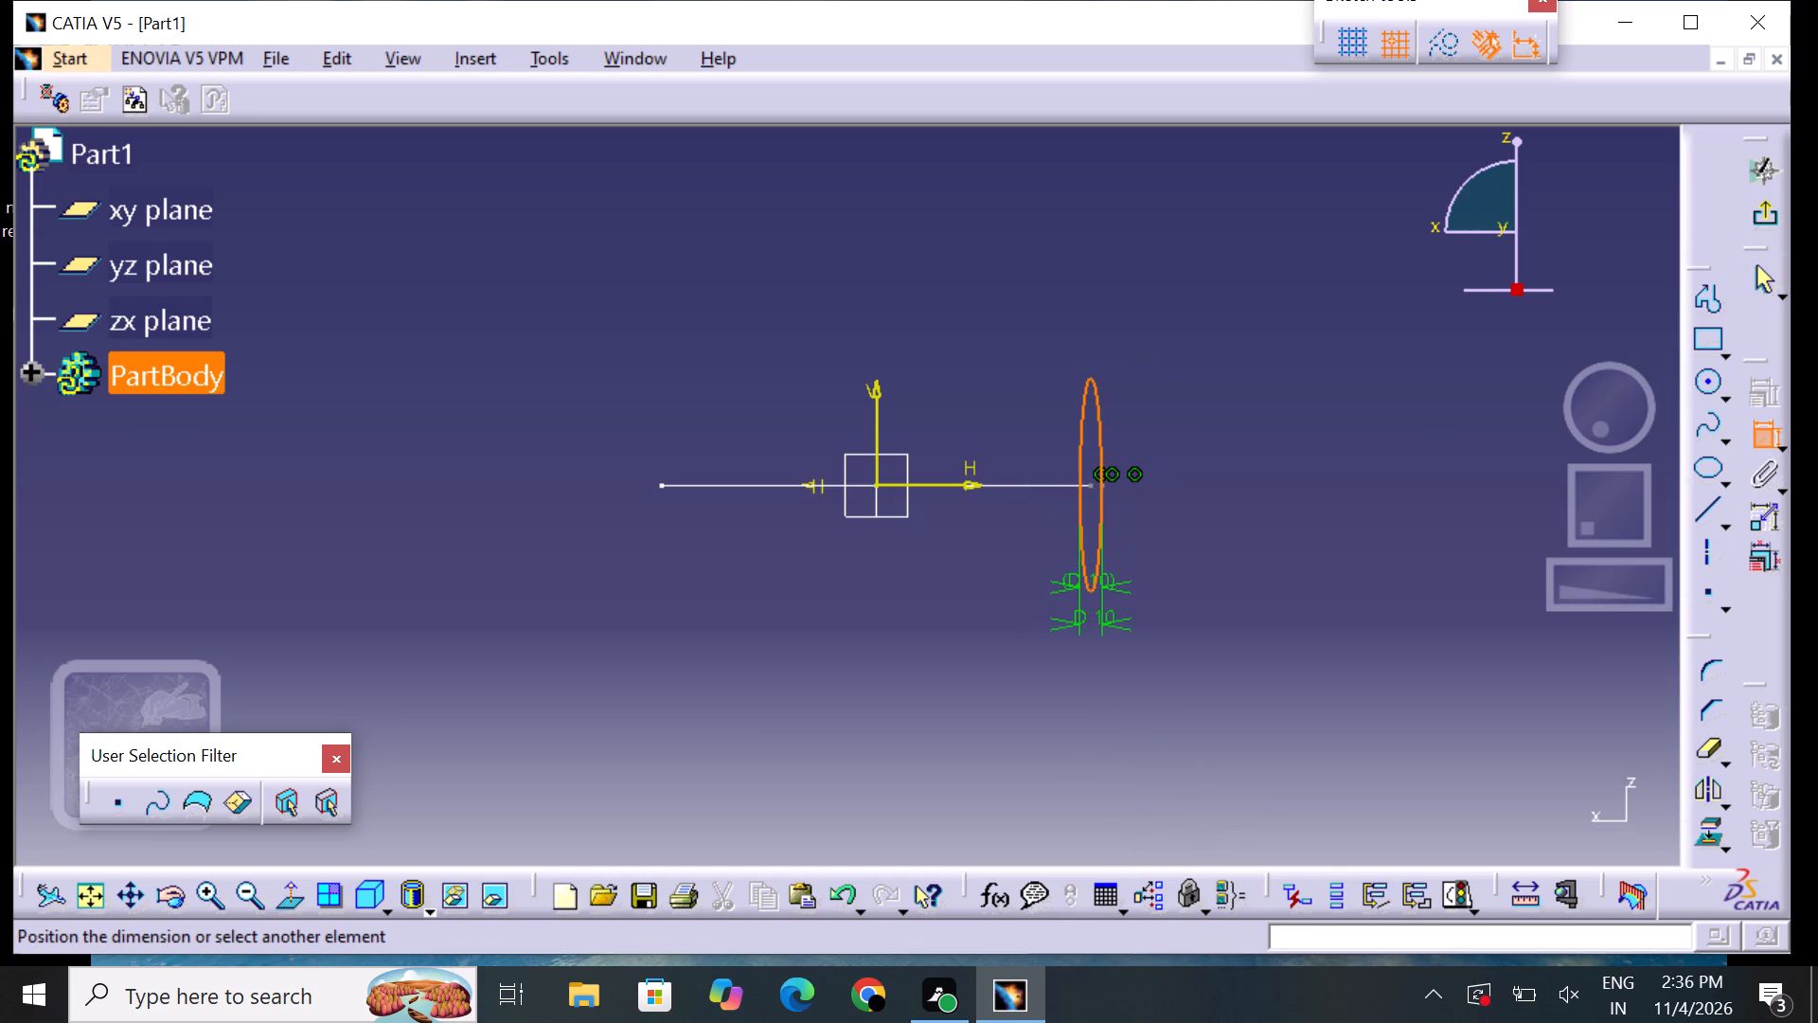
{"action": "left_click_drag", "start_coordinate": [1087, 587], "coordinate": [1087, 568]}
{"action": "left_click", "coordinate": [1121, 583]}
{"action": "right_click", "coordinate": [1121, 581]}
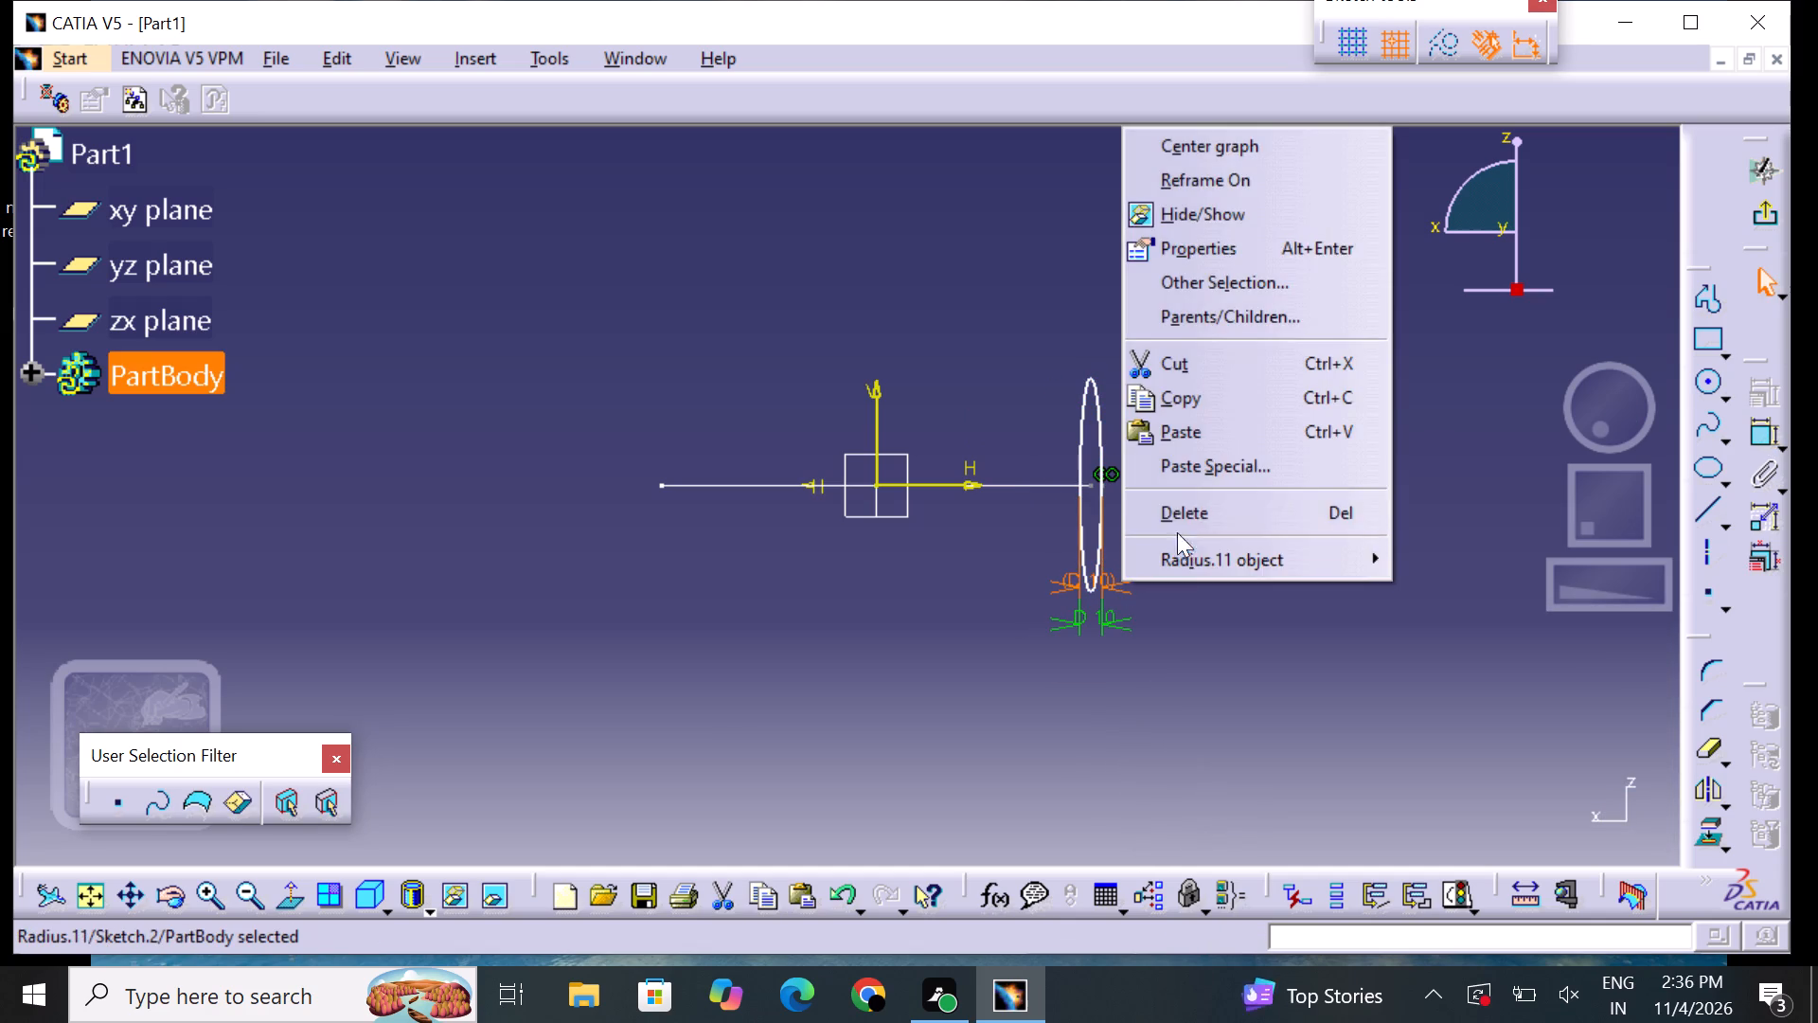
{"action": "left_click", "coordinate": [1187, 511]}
Dimension the vertical distance from the horizontal axis to the top of the small ellipse and set it to 10 mm.
{"action": "left_click", "coordinate": [1767, 430]}
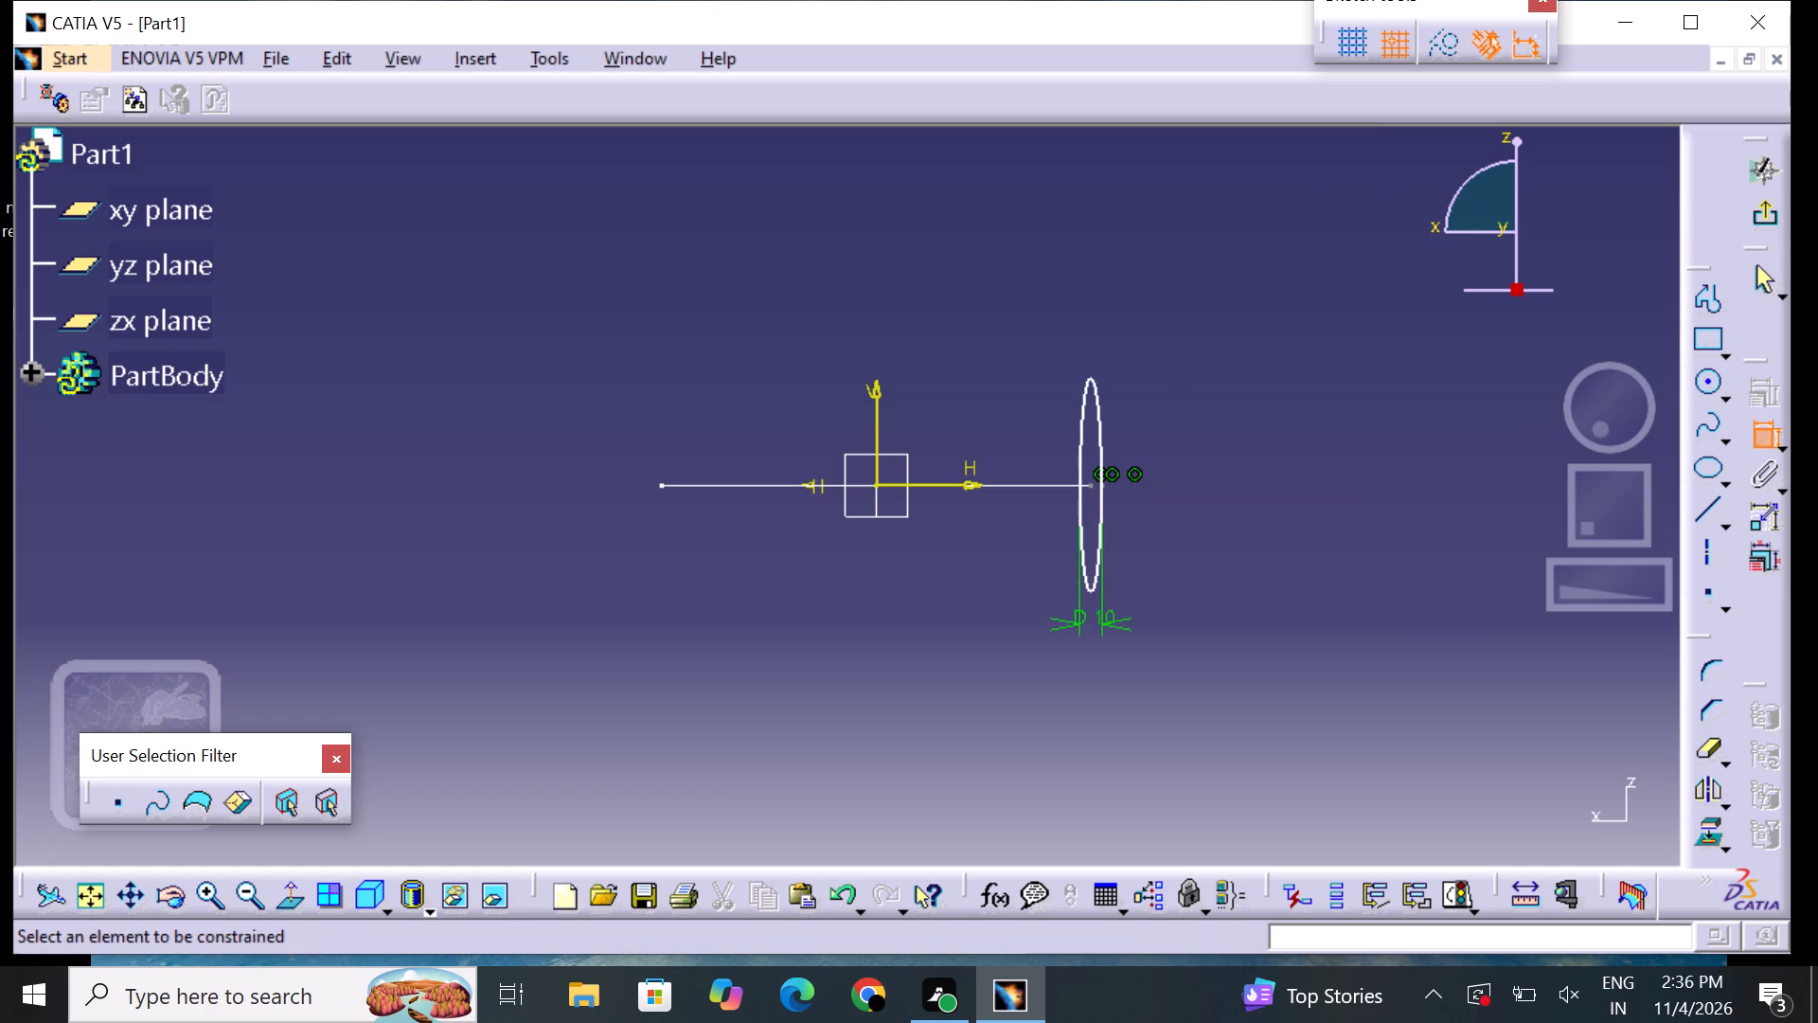
{"action": "left_click", "coordinate": [971, 476]}
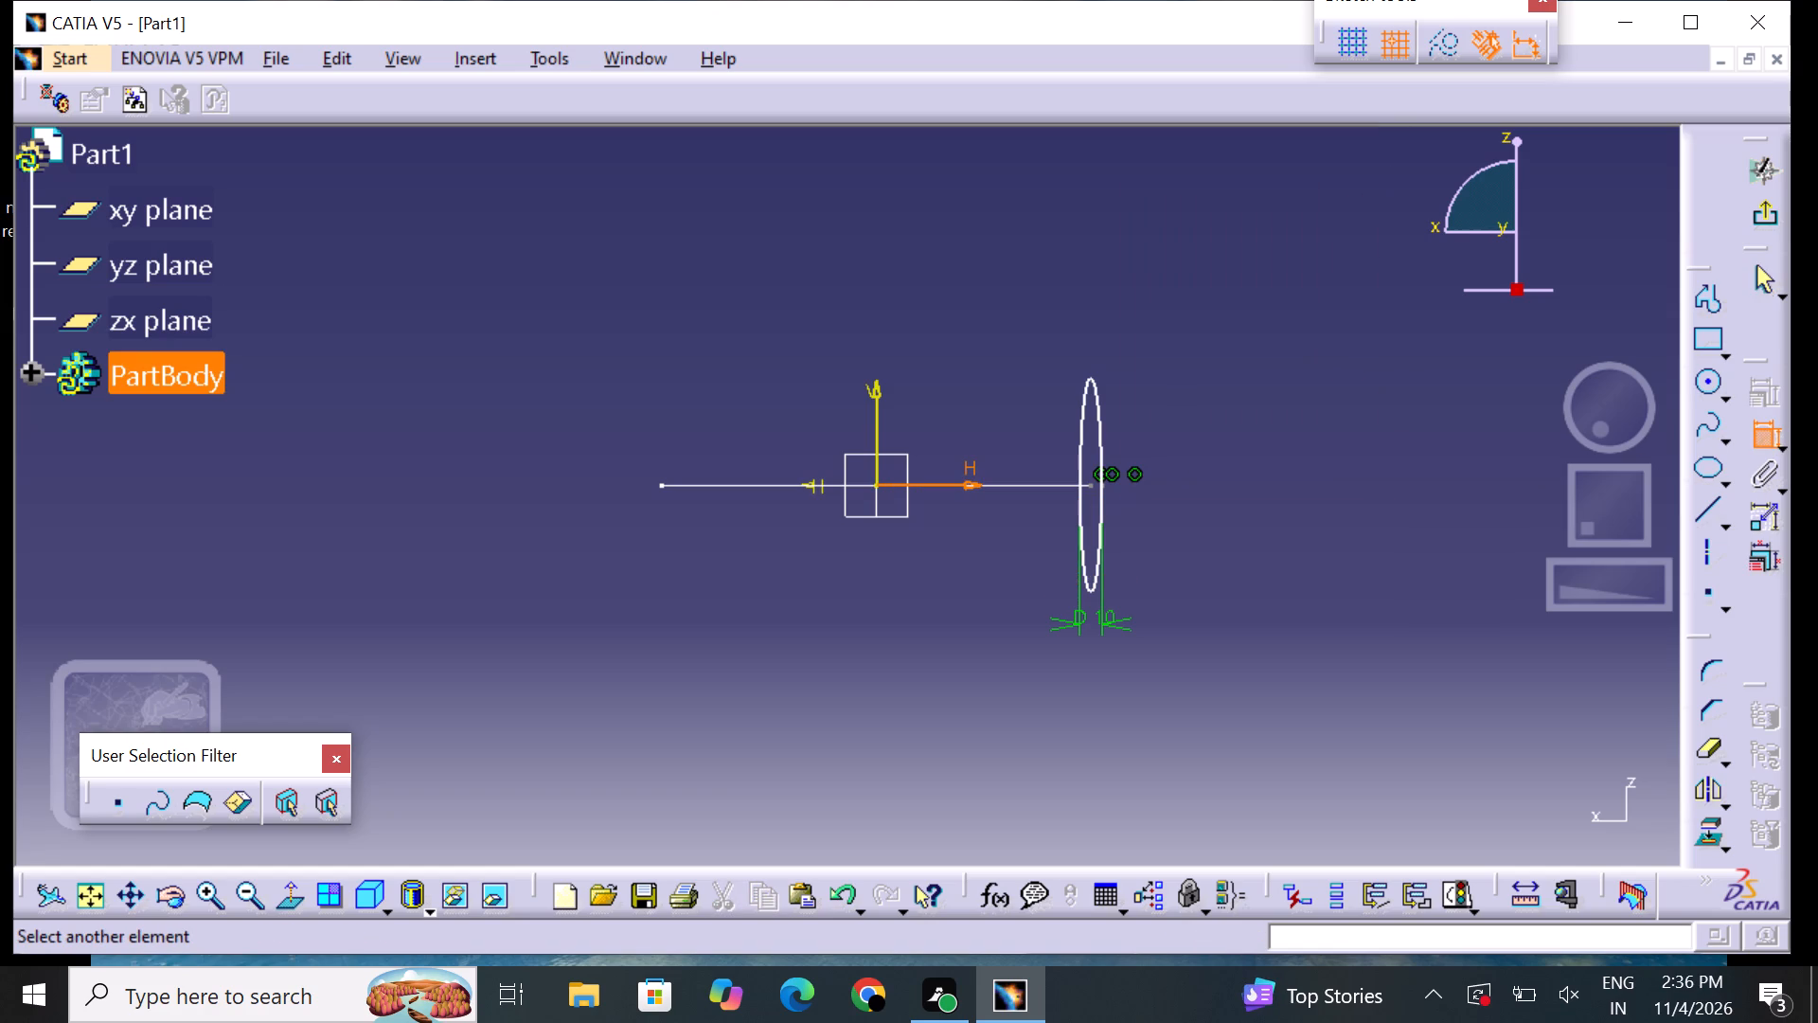
{"action": "left_click", "coordinate": [1091, 376]}
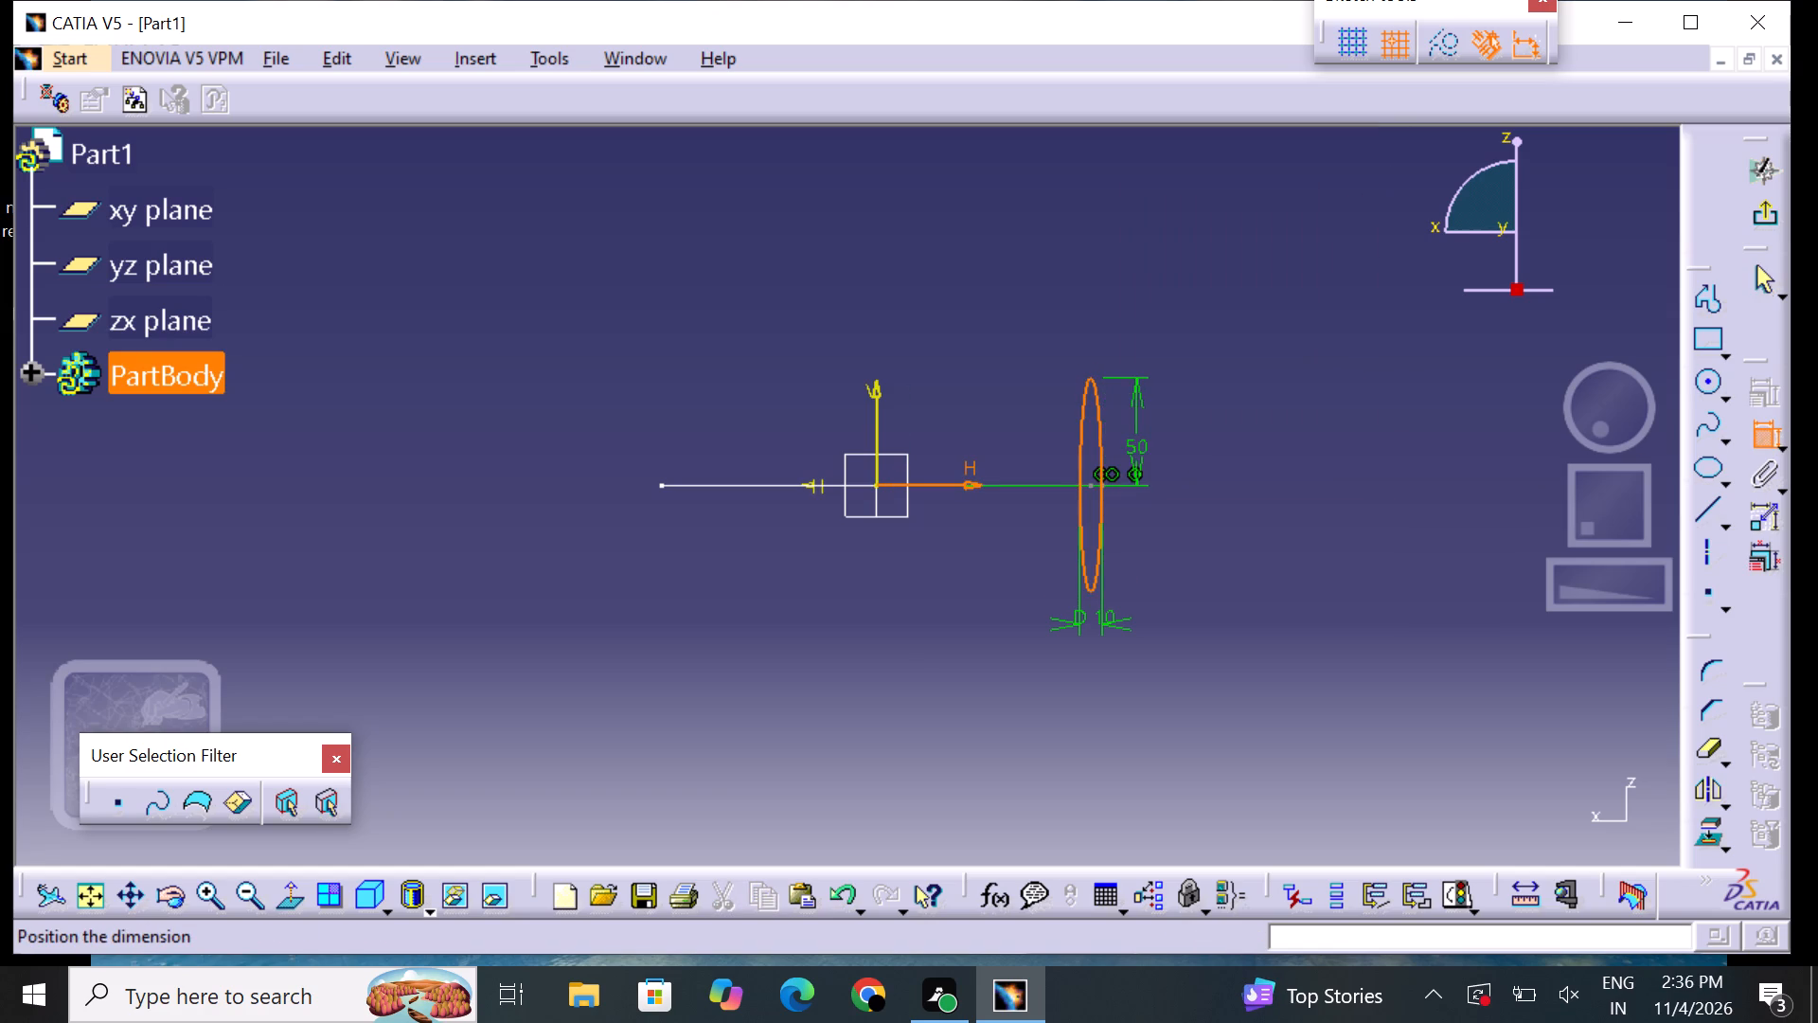
{"action": "left_click", "coordinate": [1146, 441]}
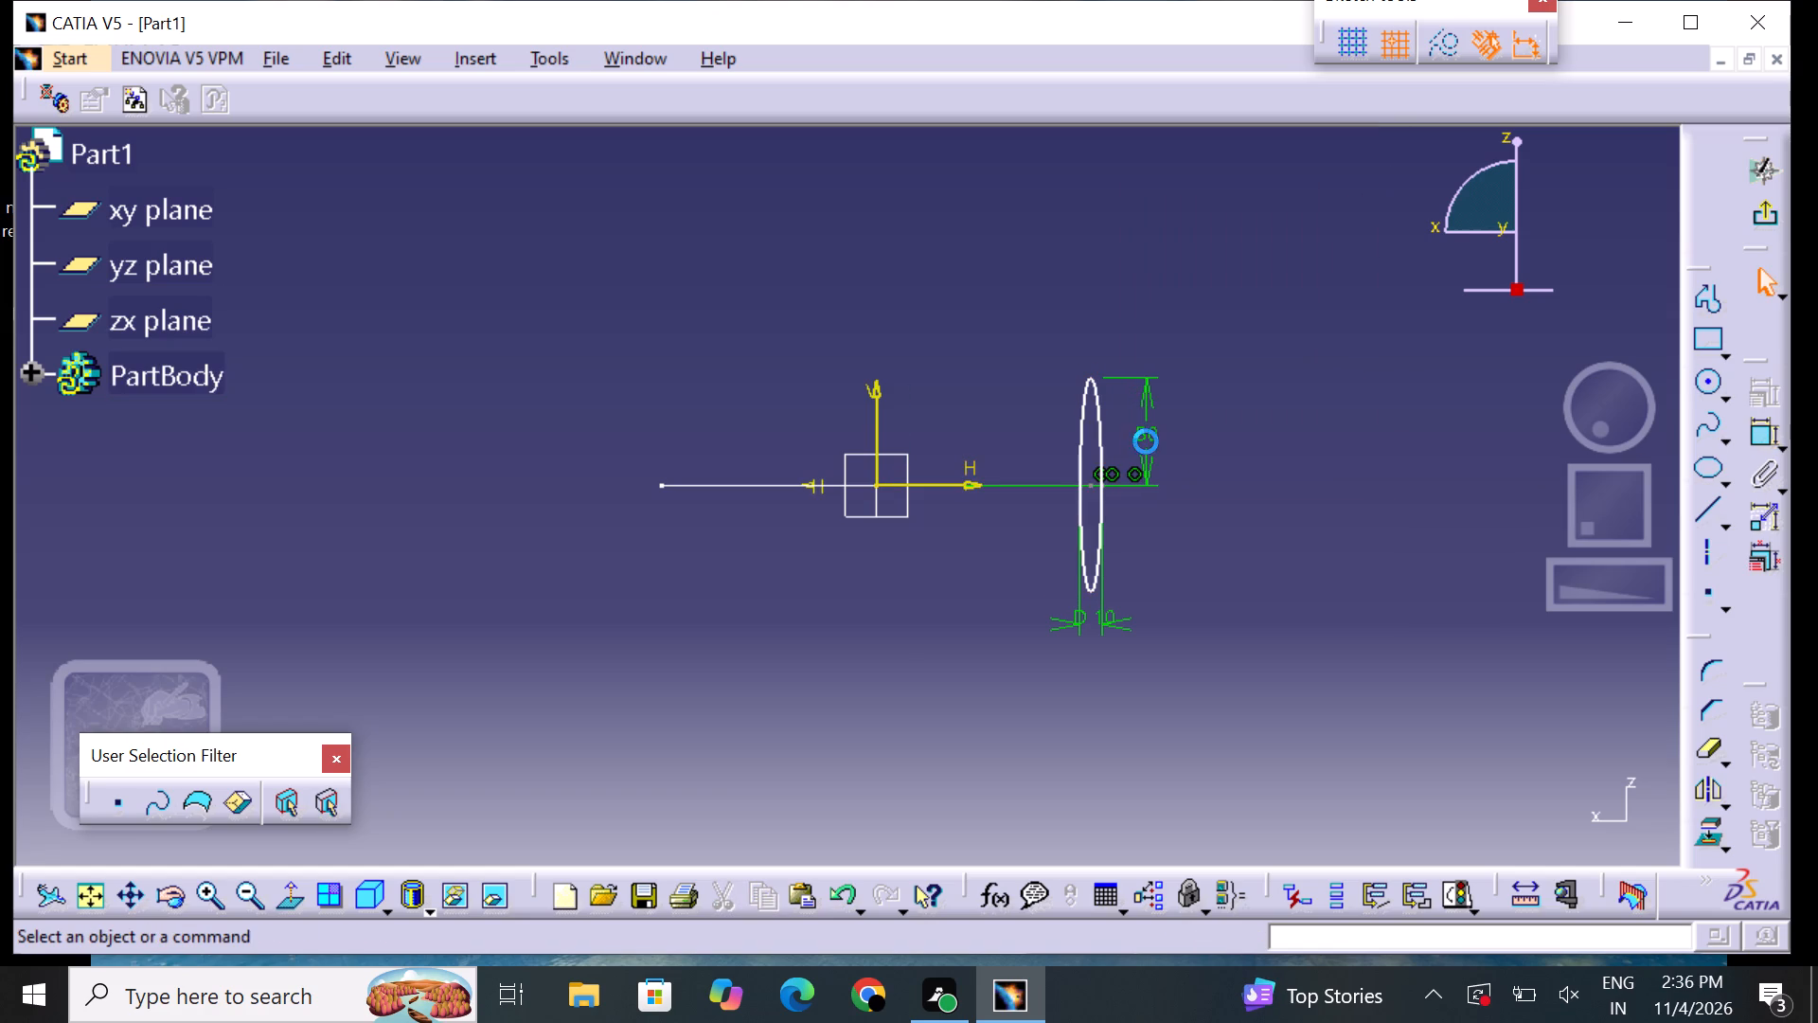
{"action": "left_click", "coordinate": [1150, 440]}
{"action": "left_click", "coordinate": [1150, 440]}
{"action": "key", "text": "BackSpace"}
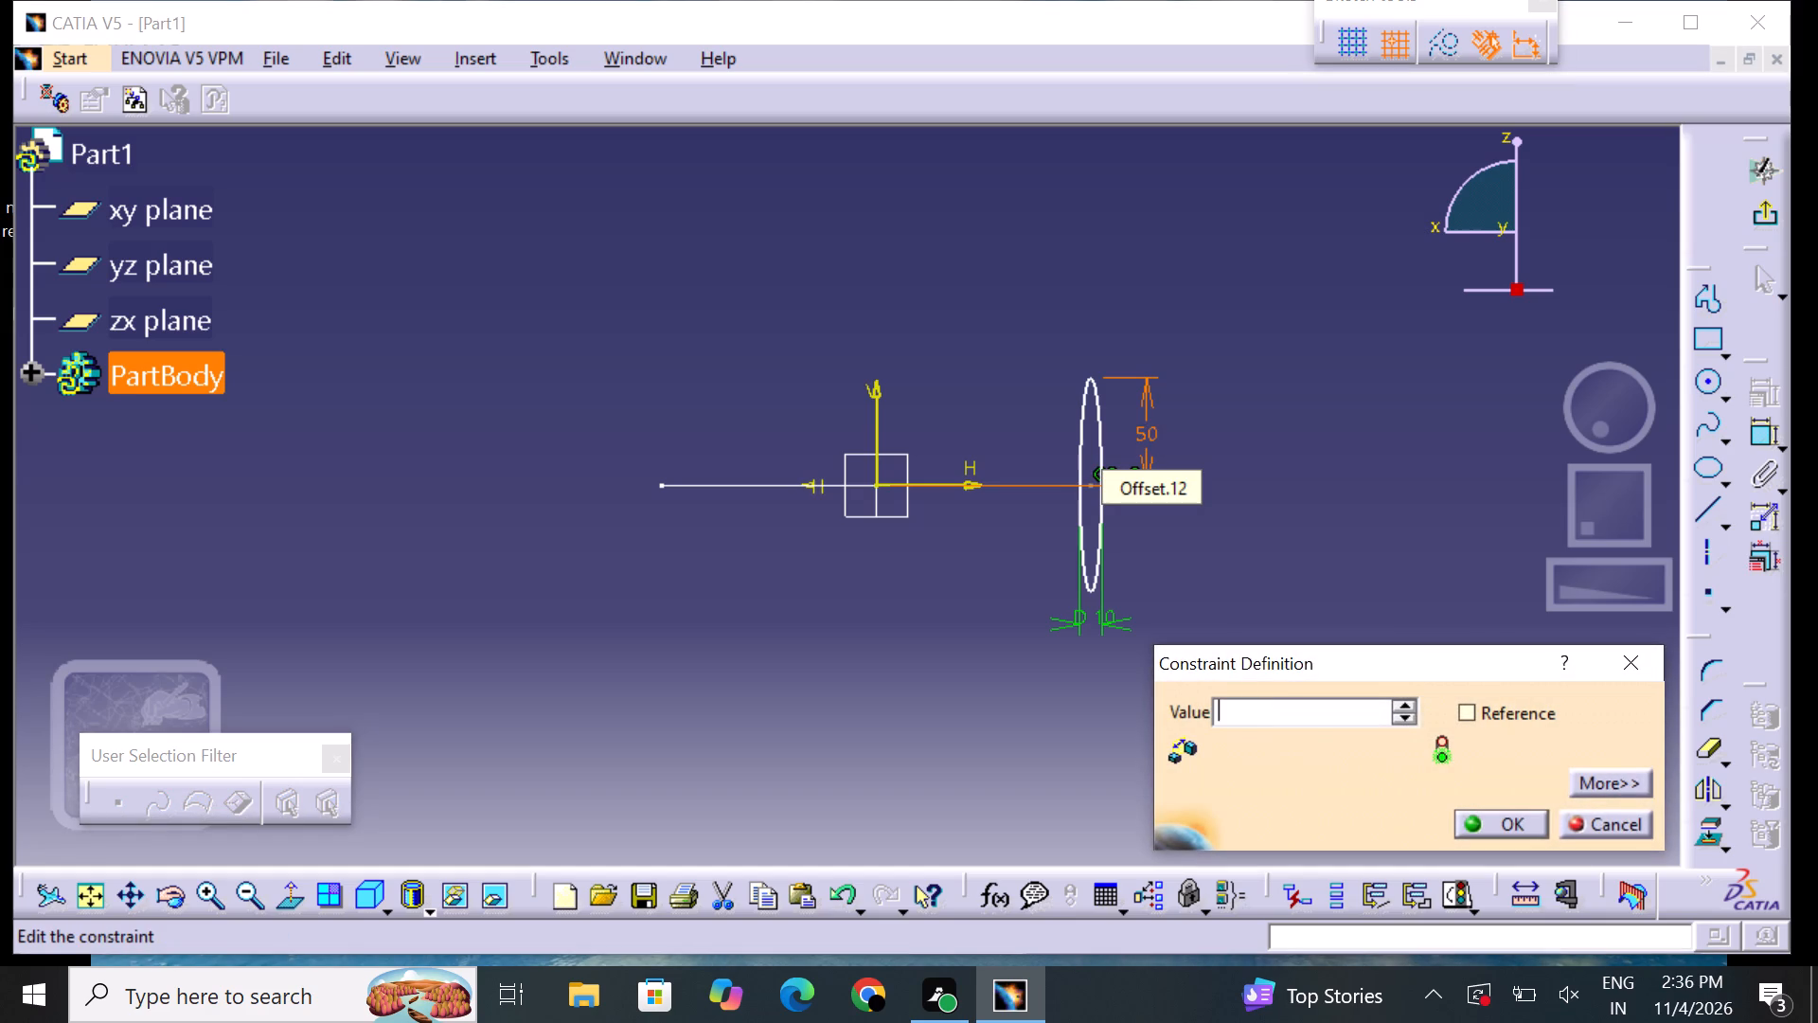
{"action": "type", "text": "10"}
{"action": "key", "text": "Return"}
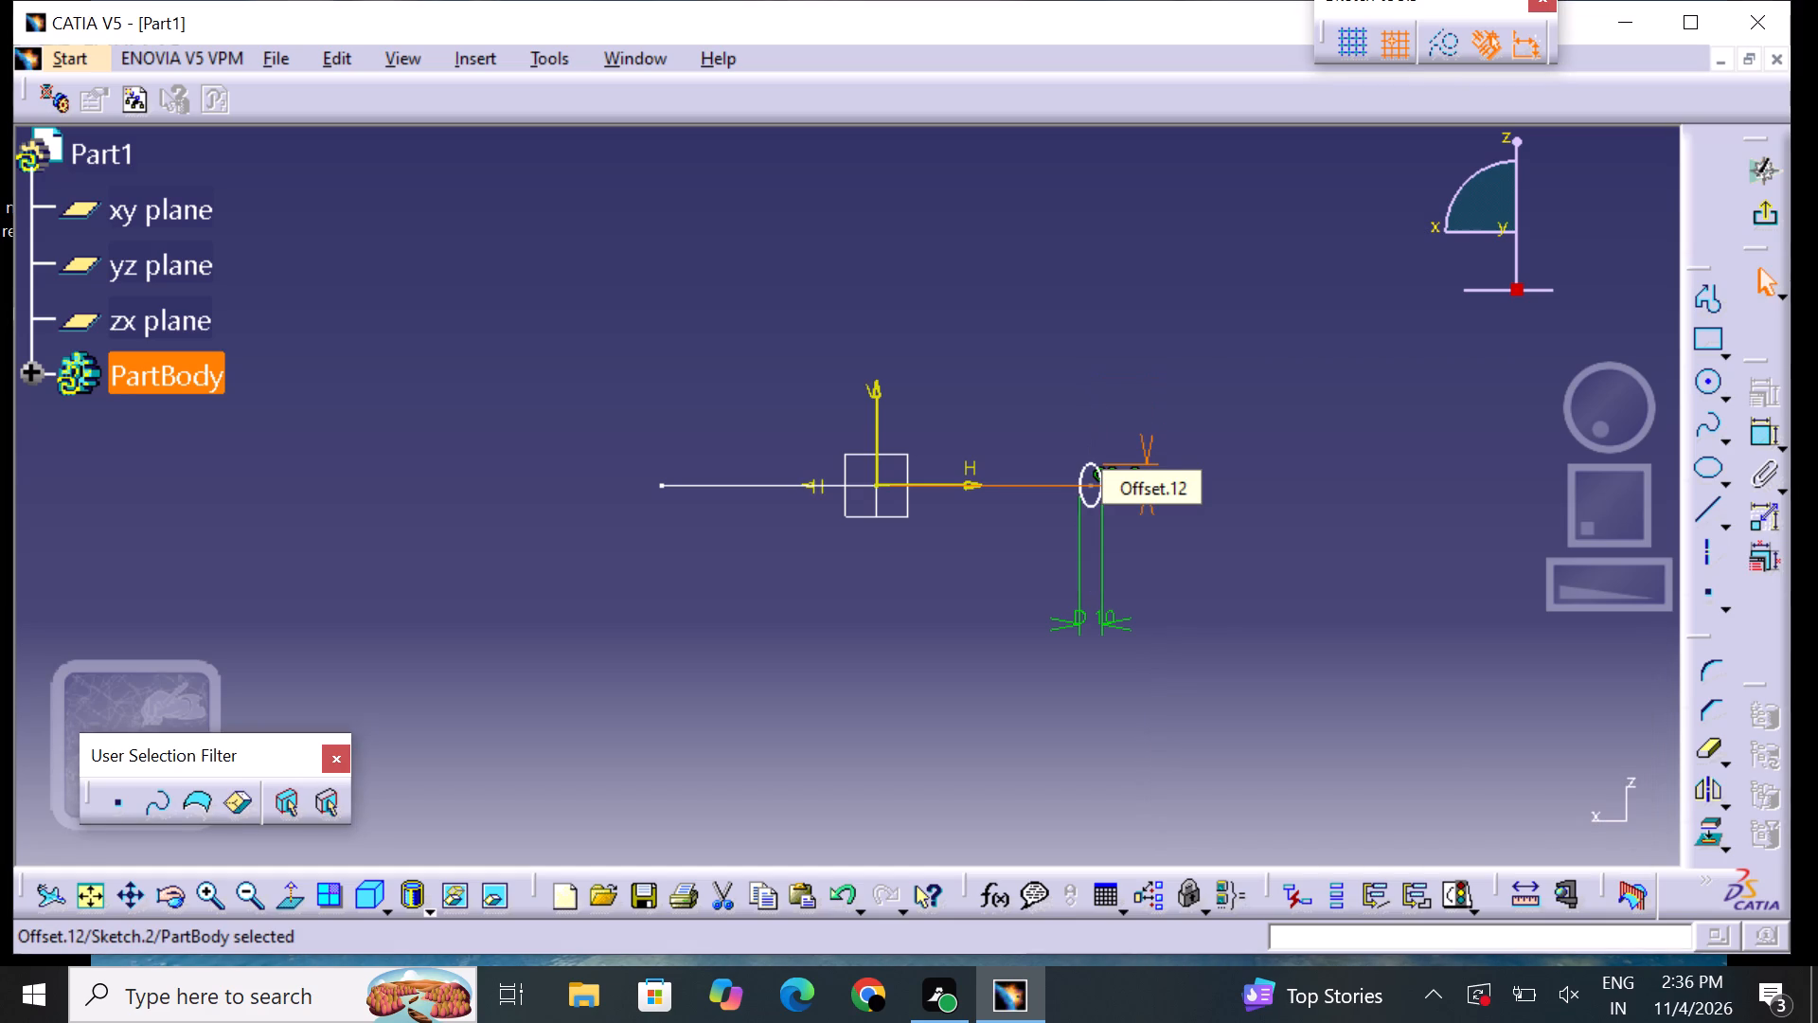
{"action": "left_click", "coordinate": [1218, 455]}
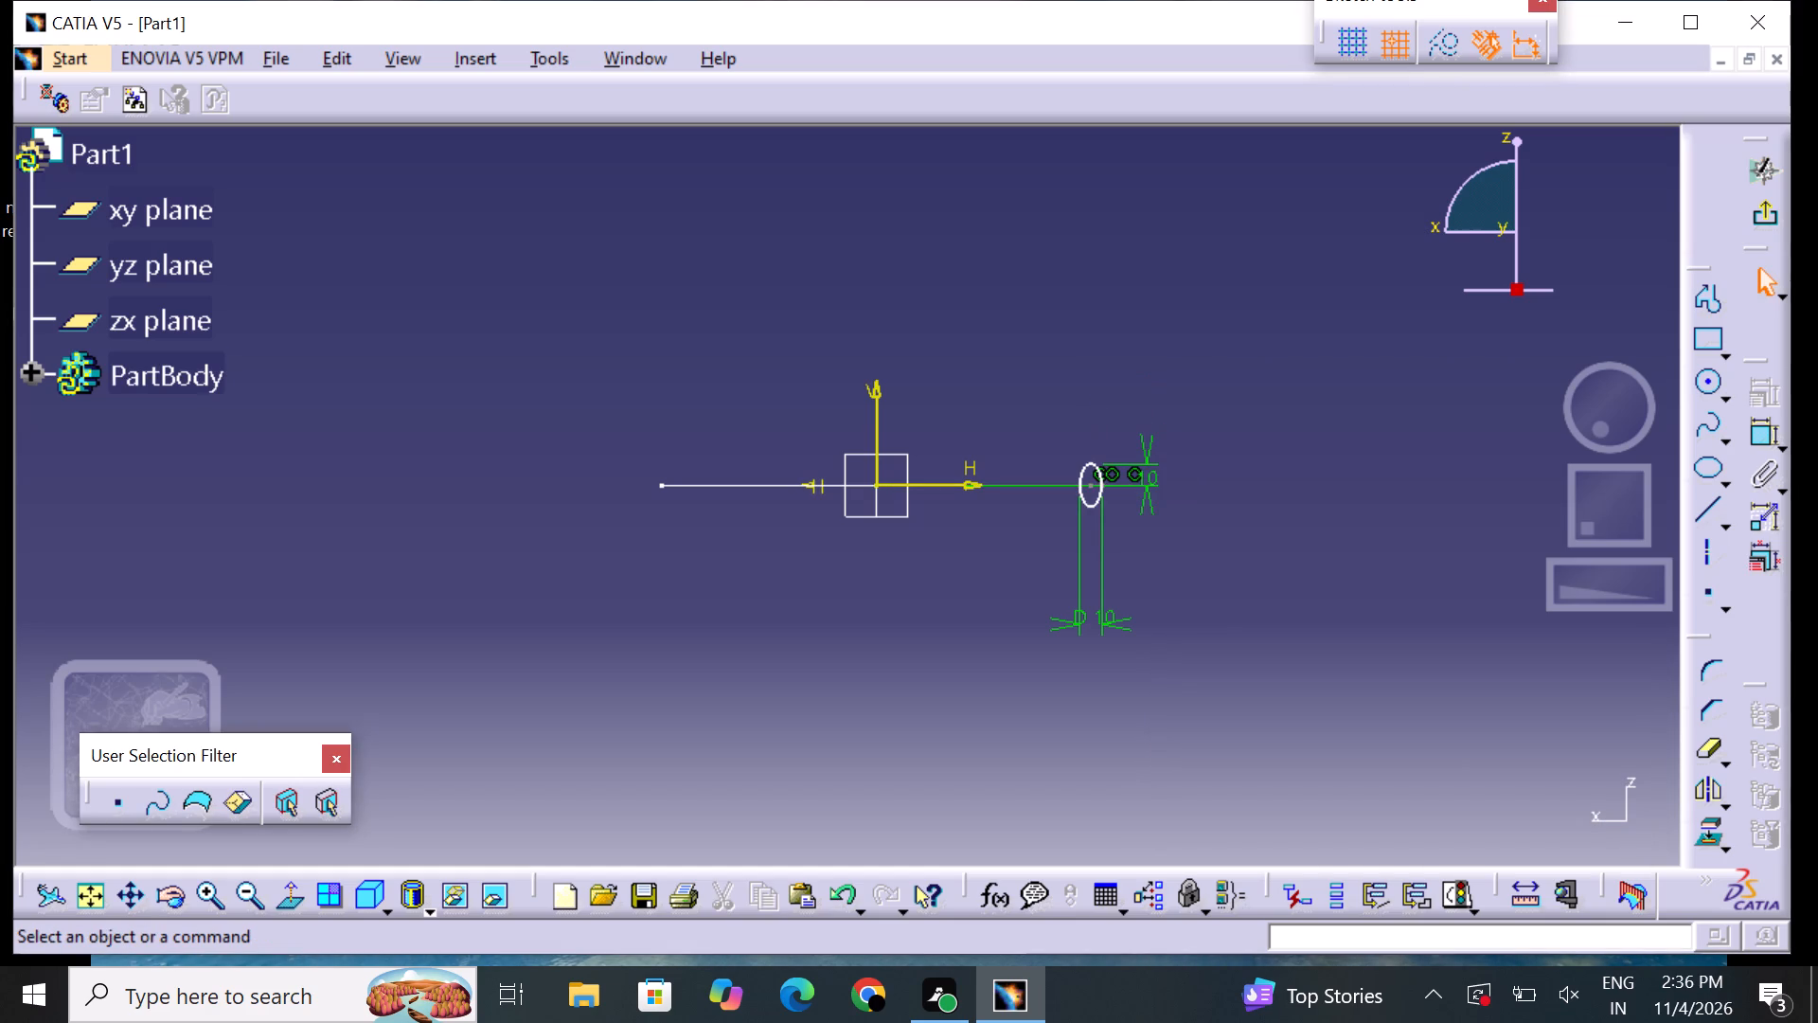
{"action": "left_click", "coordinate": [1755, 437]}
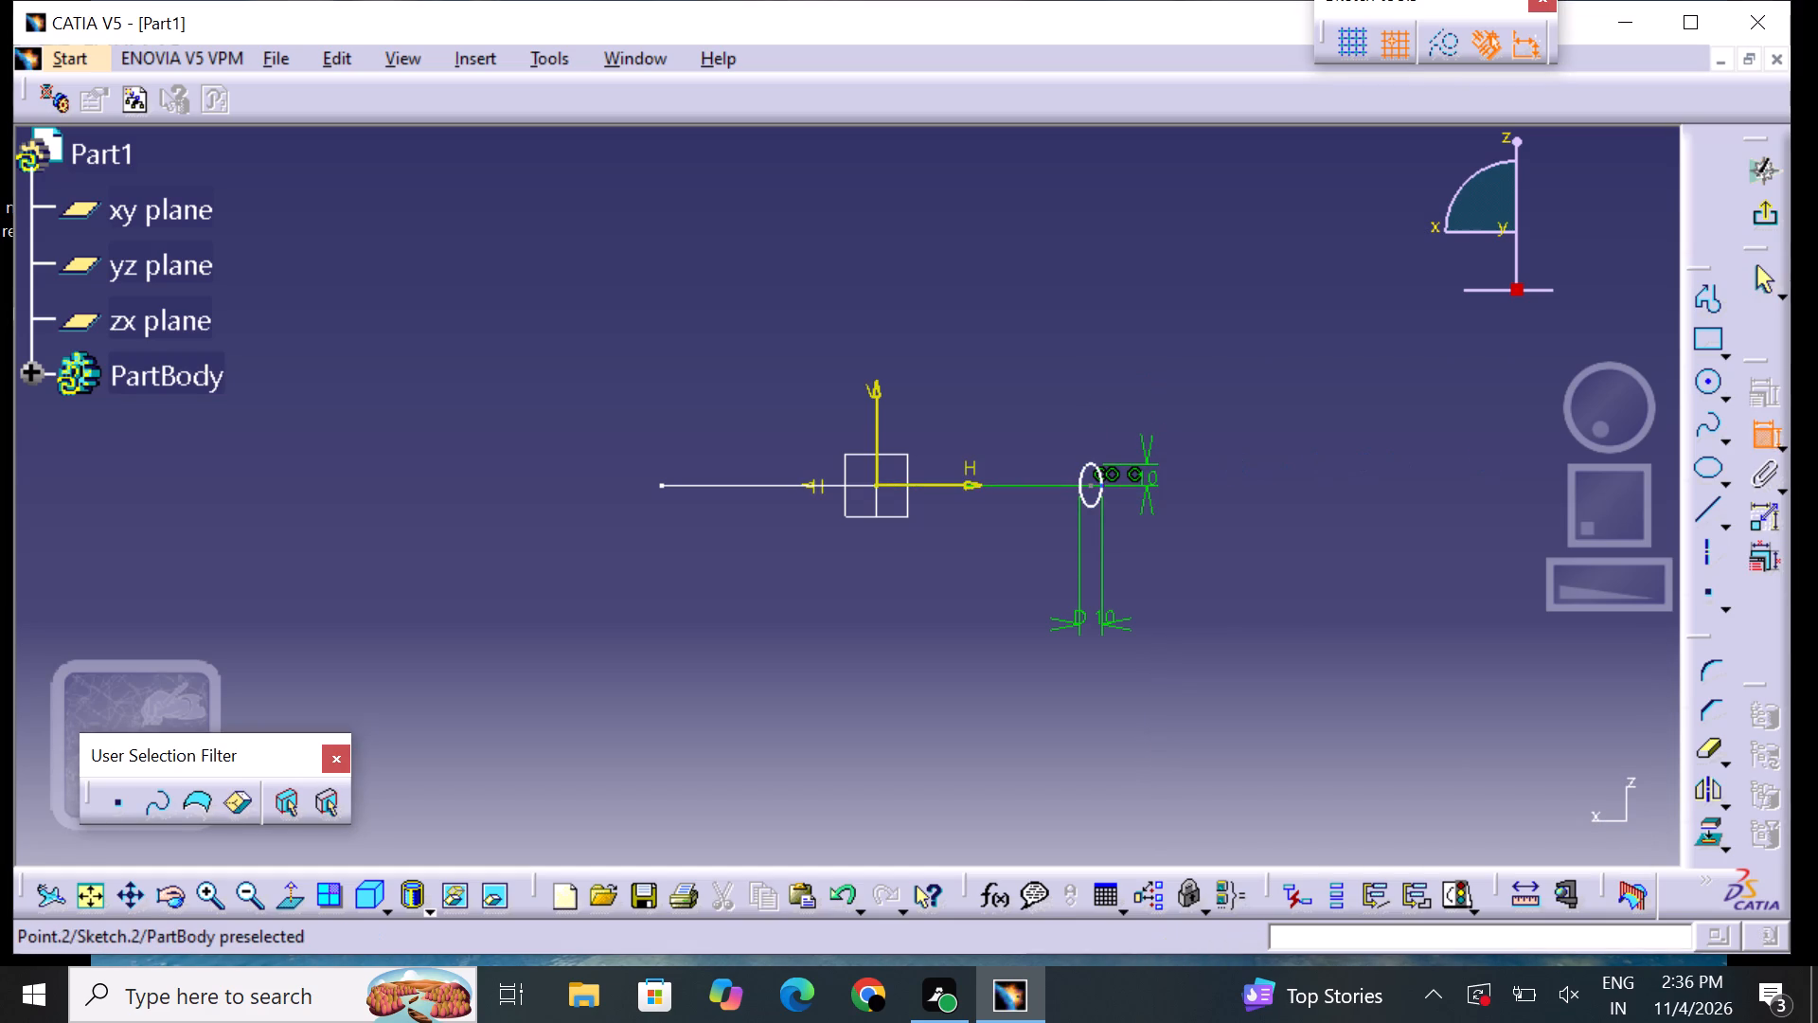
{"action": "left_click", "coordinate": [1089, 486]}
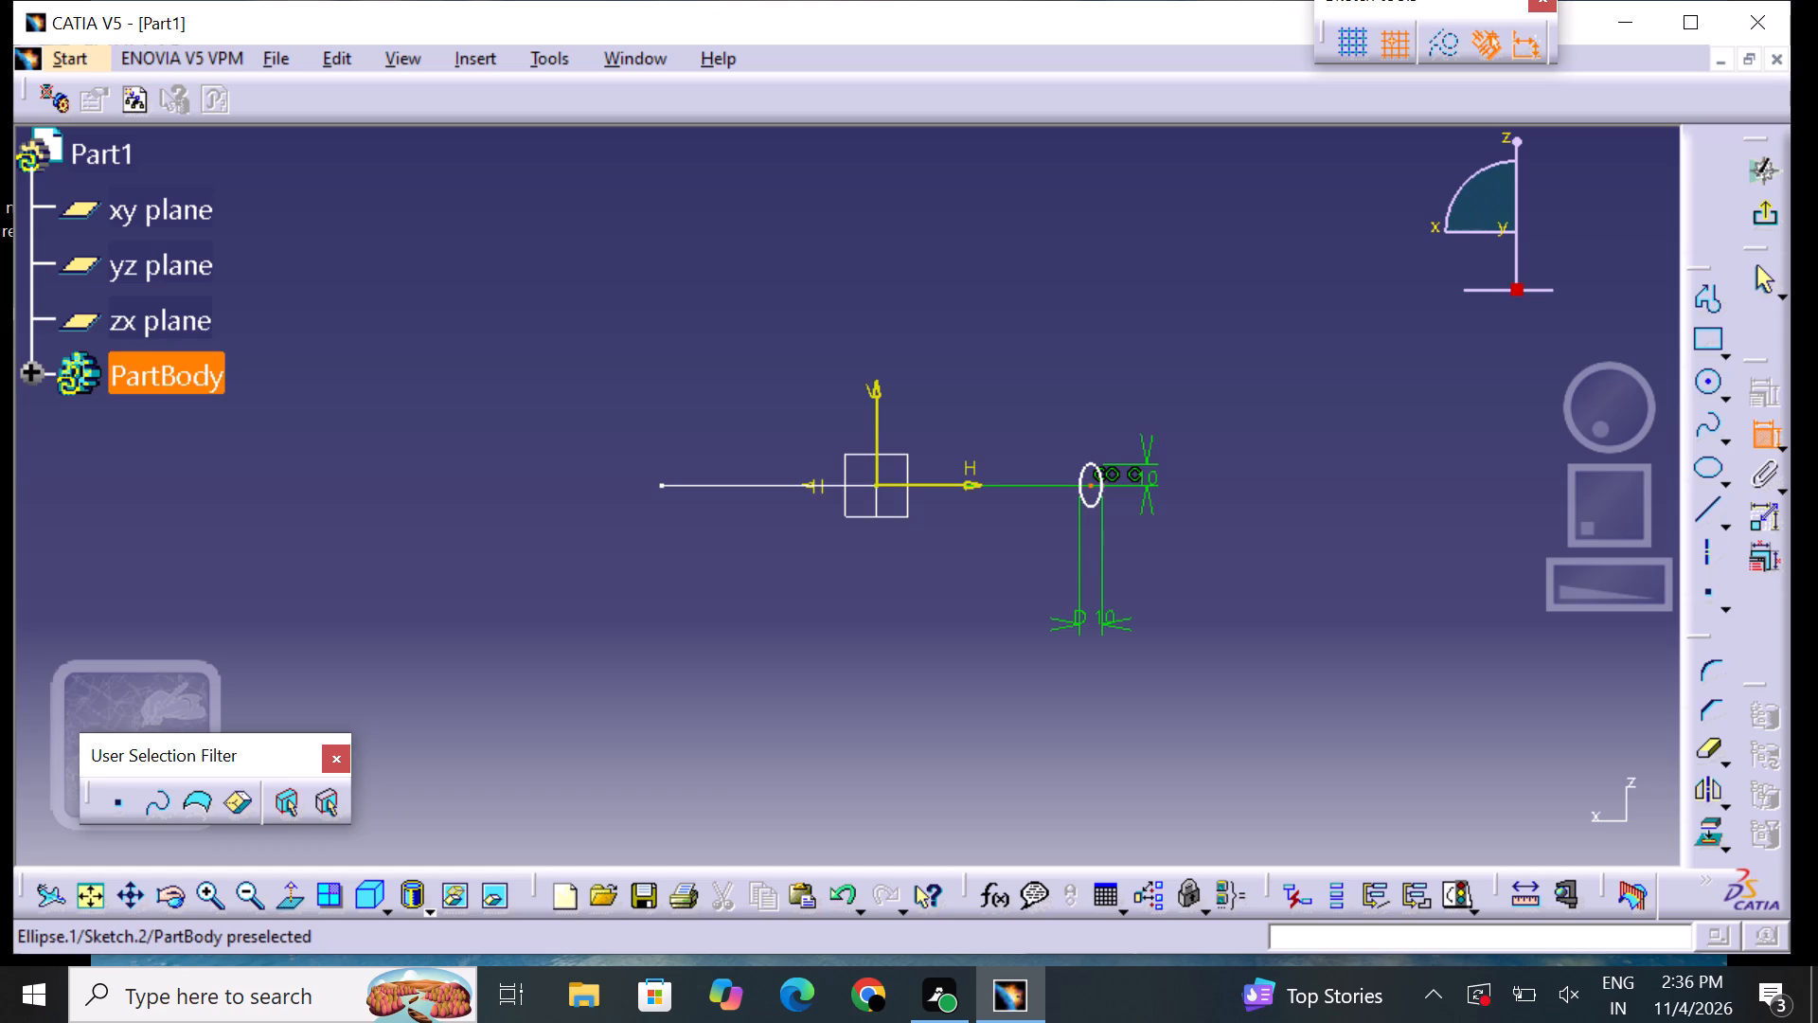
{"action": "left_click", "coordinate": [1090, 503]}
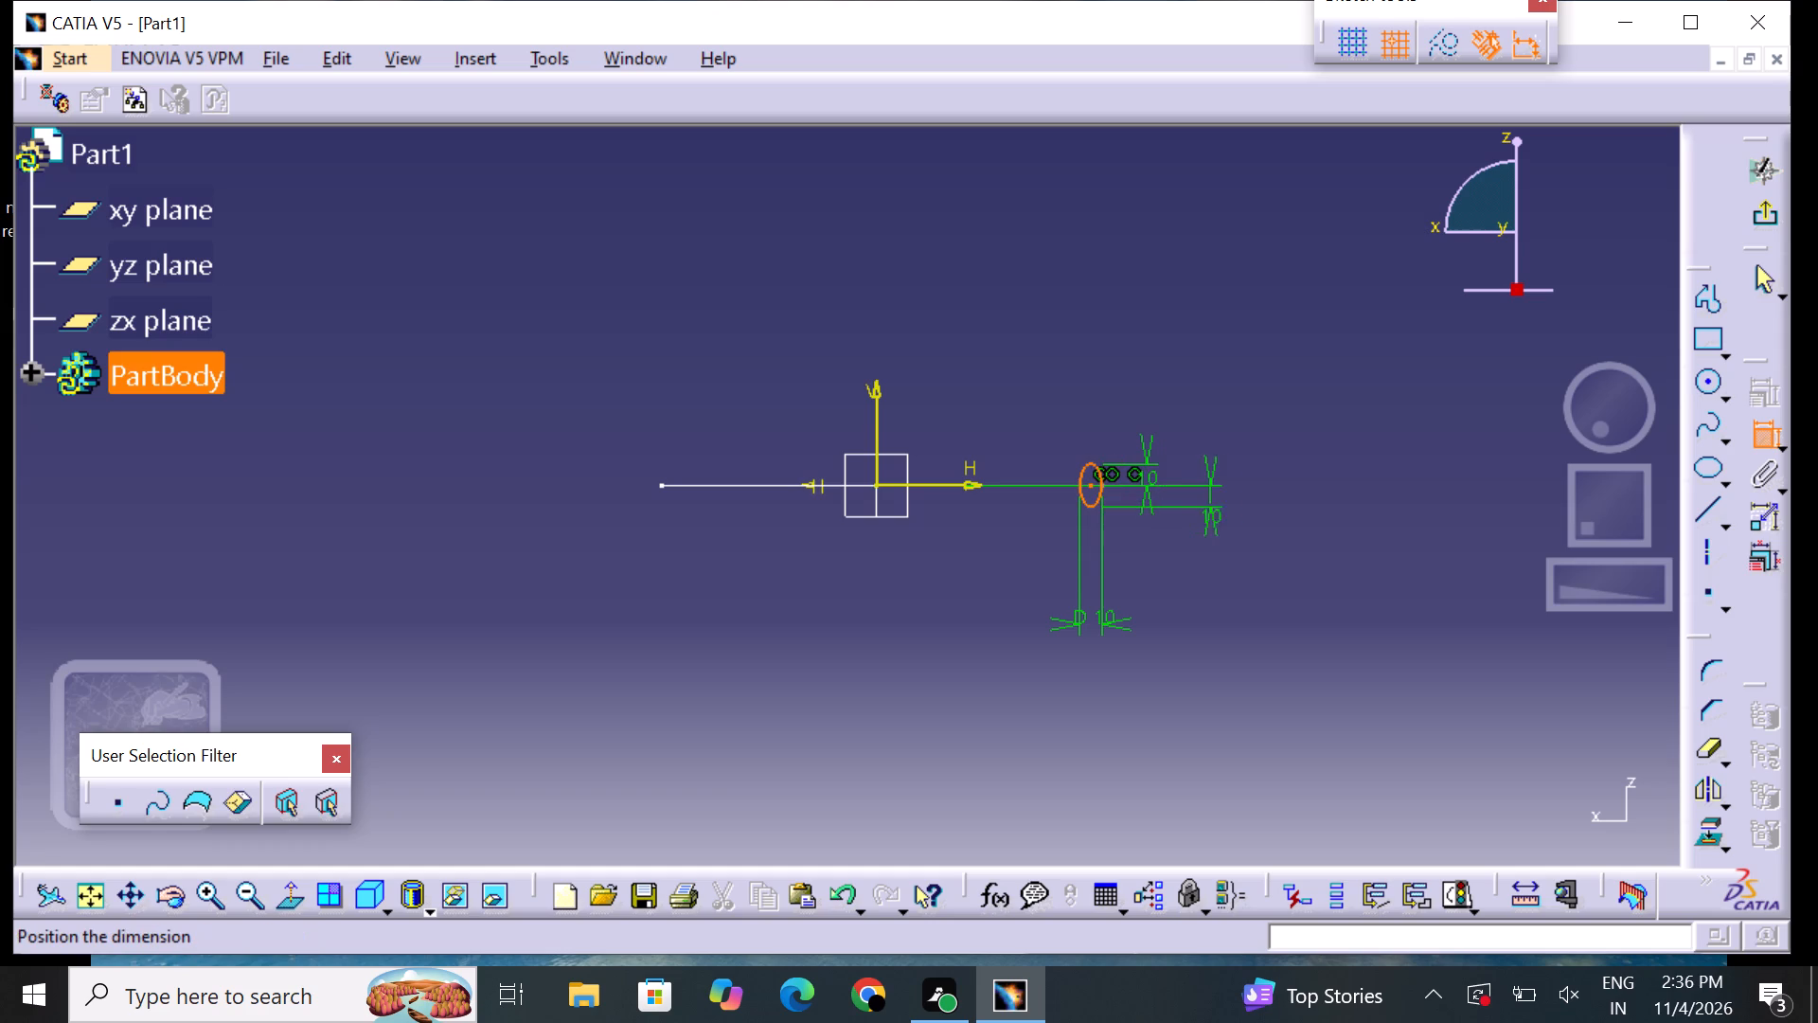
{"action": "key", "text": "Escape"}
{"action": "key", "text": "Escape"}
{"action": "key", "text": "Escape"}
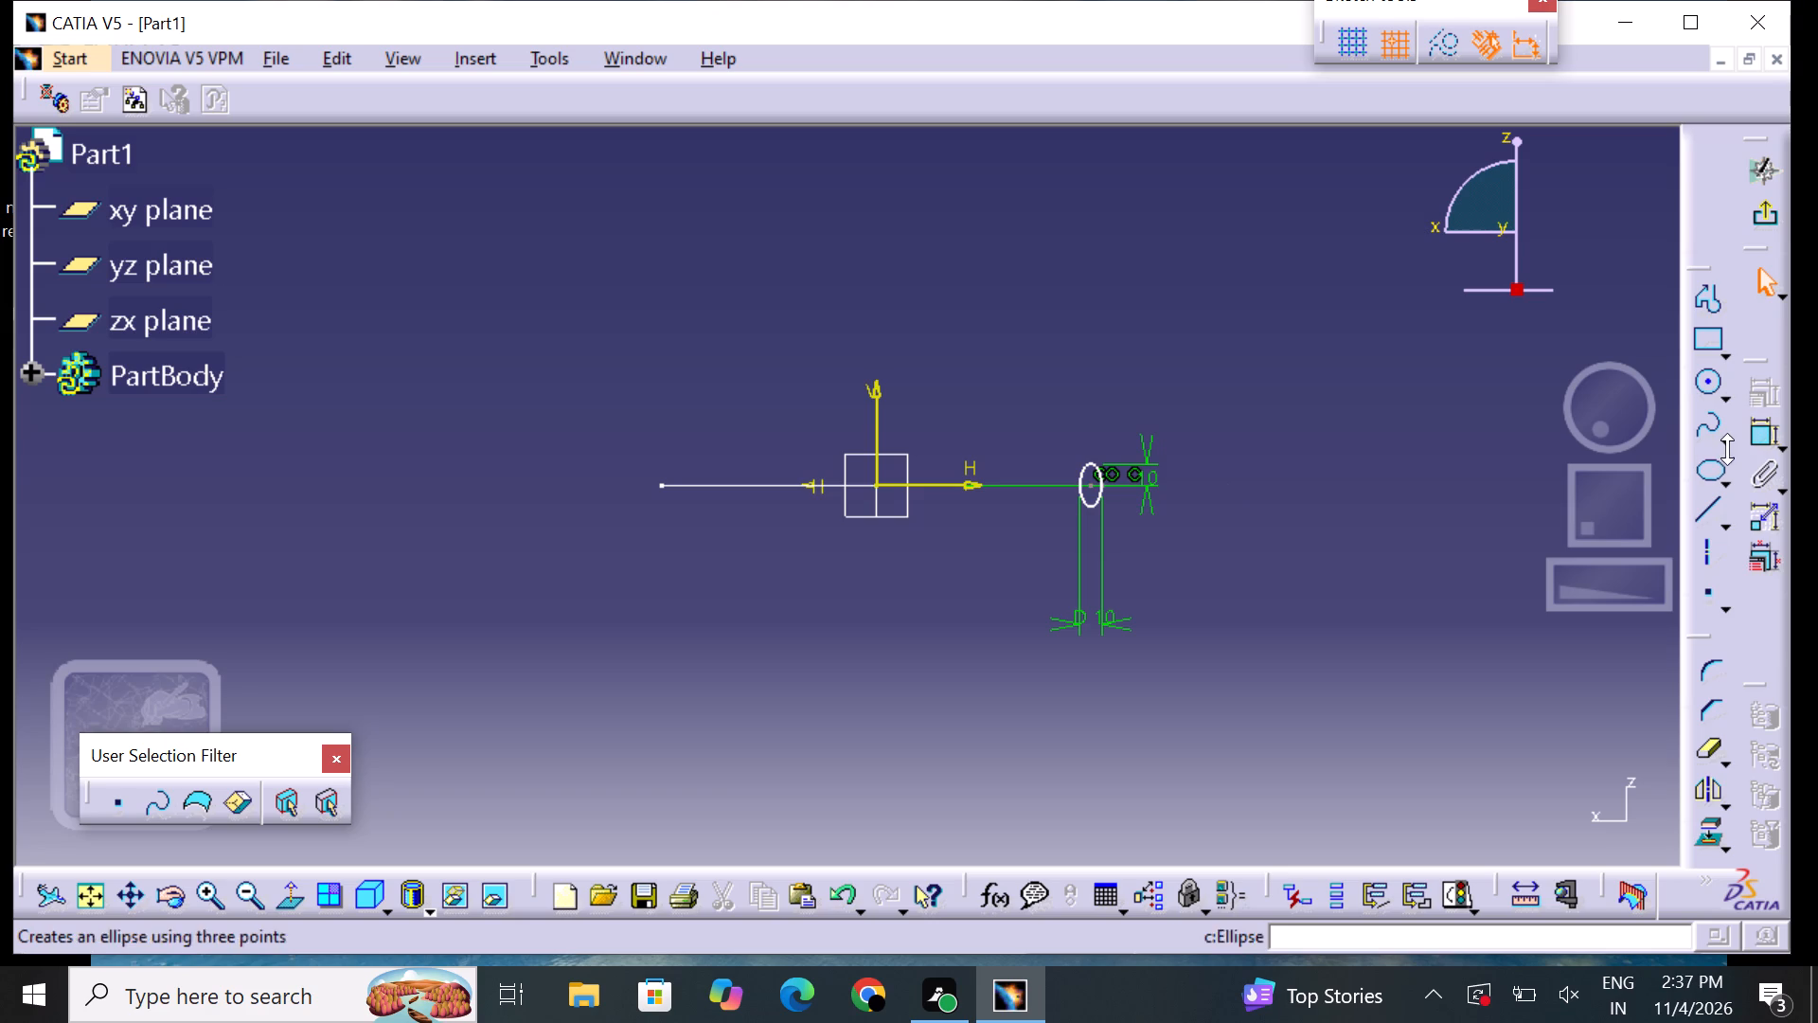
Dimension the horizontal distance from the vertical axis to the small ellipse's centre, placing the dimension below the origin.
{"action": "left_click_drag", "start_coordinate": [1761, 436], "coordinate": [1749, 442]}
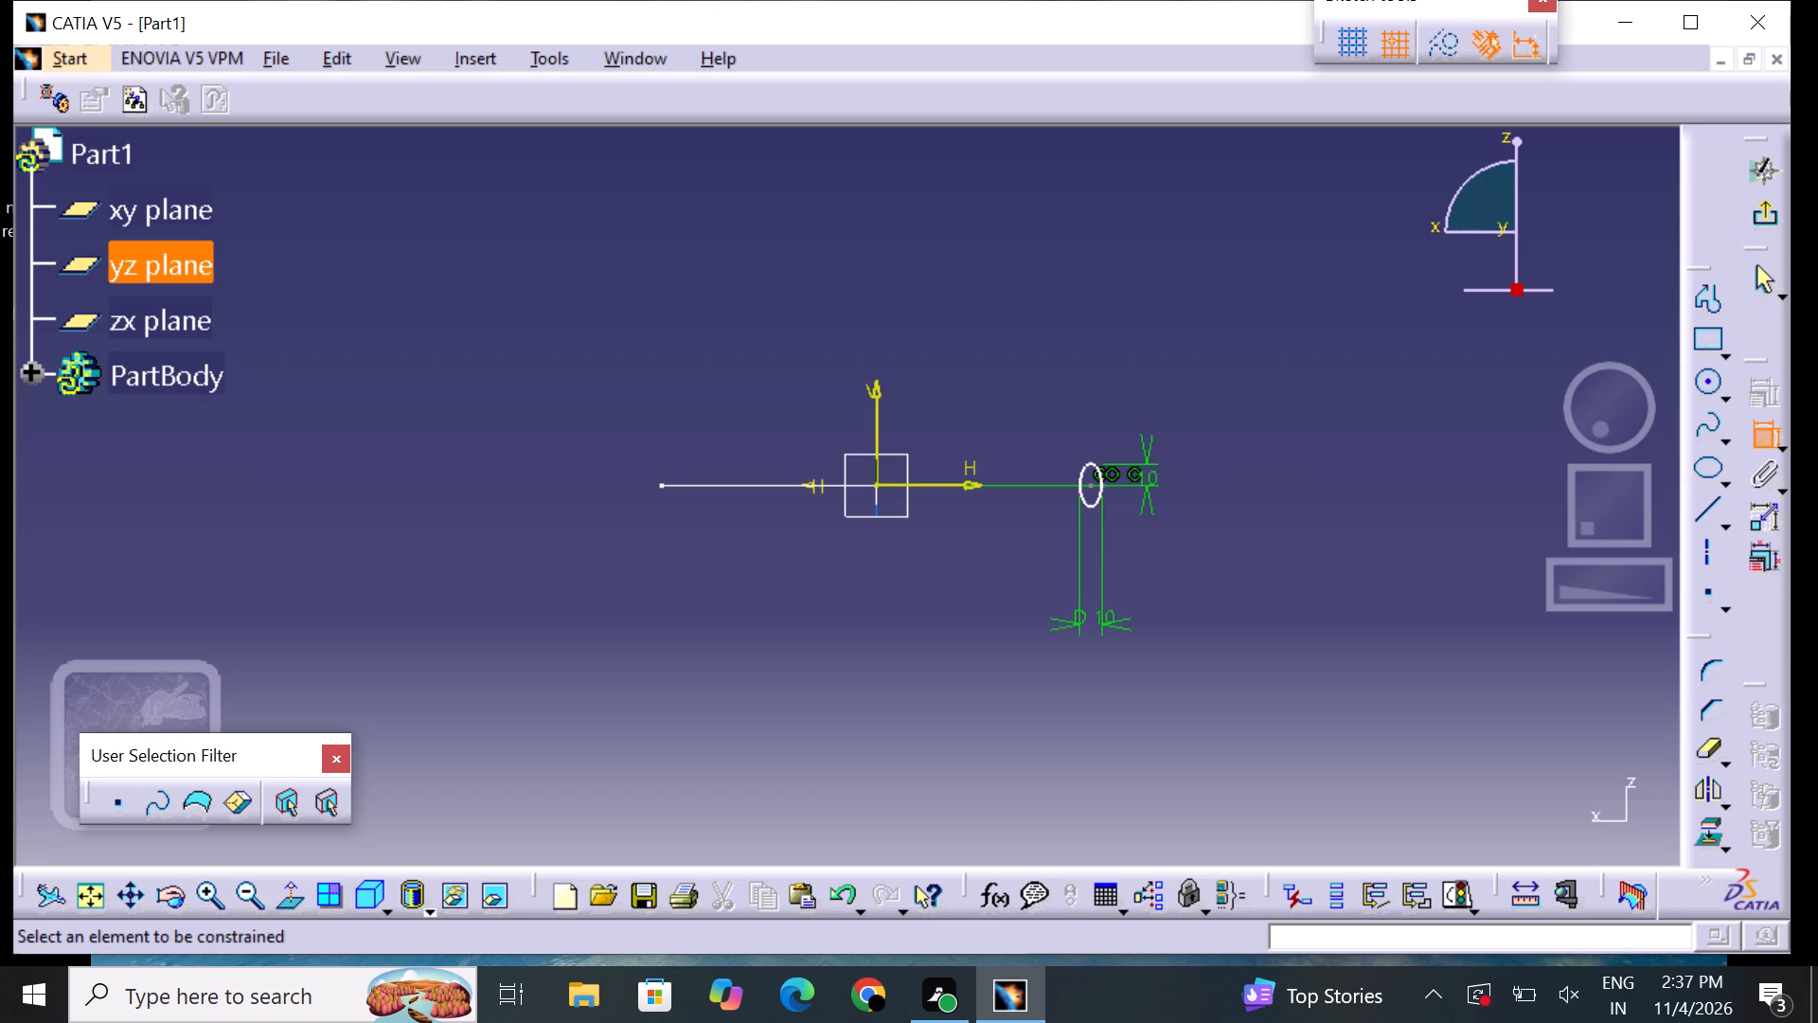
{"action": "left_click", "coordinate": [873, 486]}
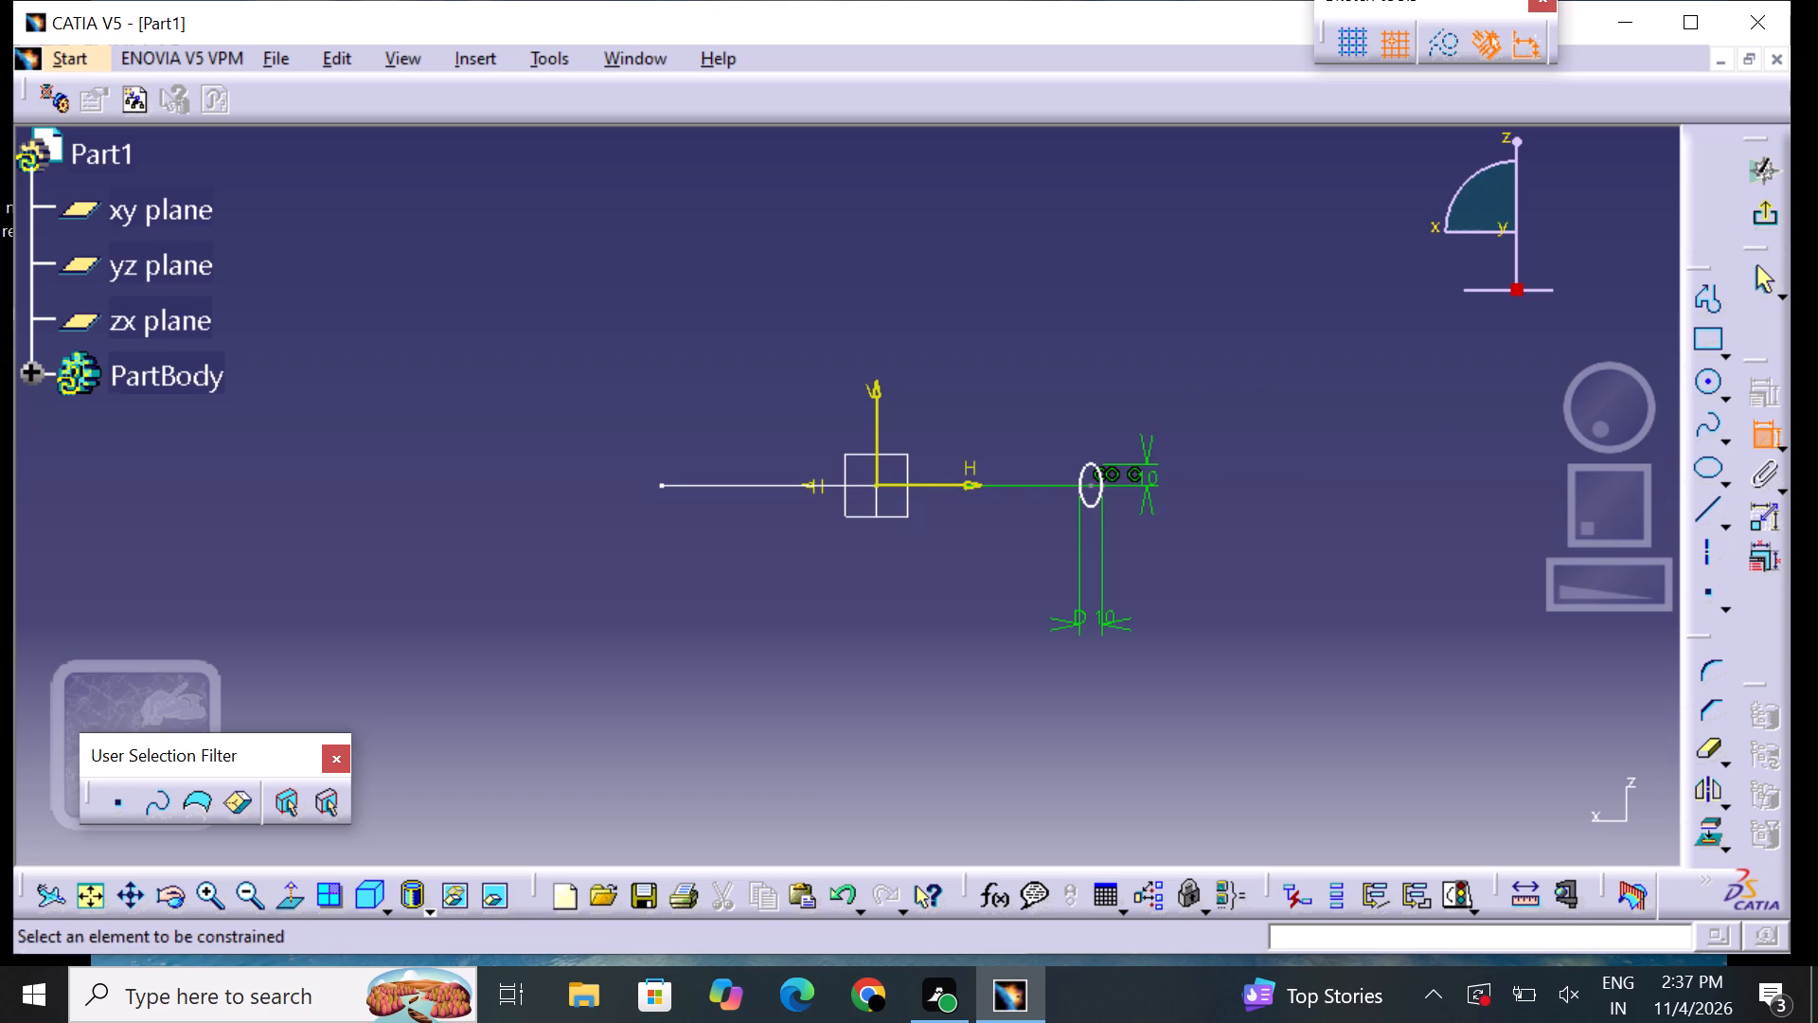
{"action": "left_click_drag", "start_coordinate": [1550, 506], "coordinate": [1496, 531]}
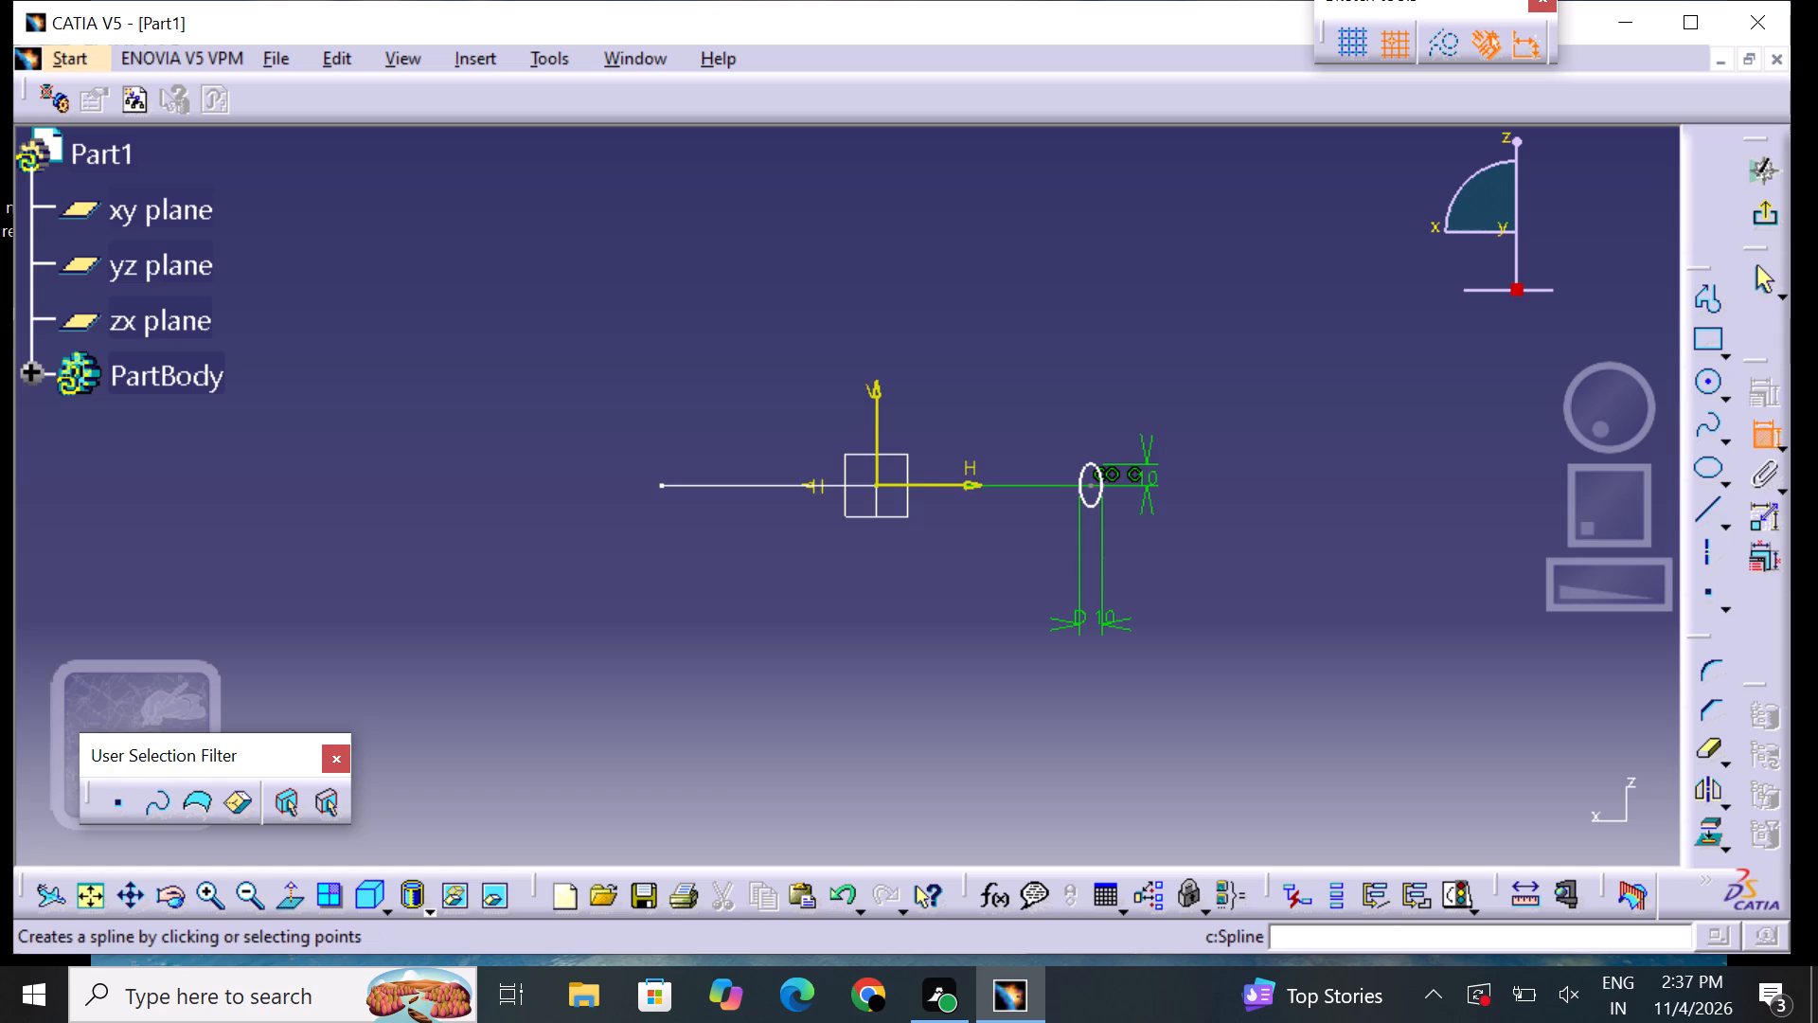
{"action": "left_click", "coordinate": [881, 480]}
{"action": "left_click", "coordinate": [1090, 487]}
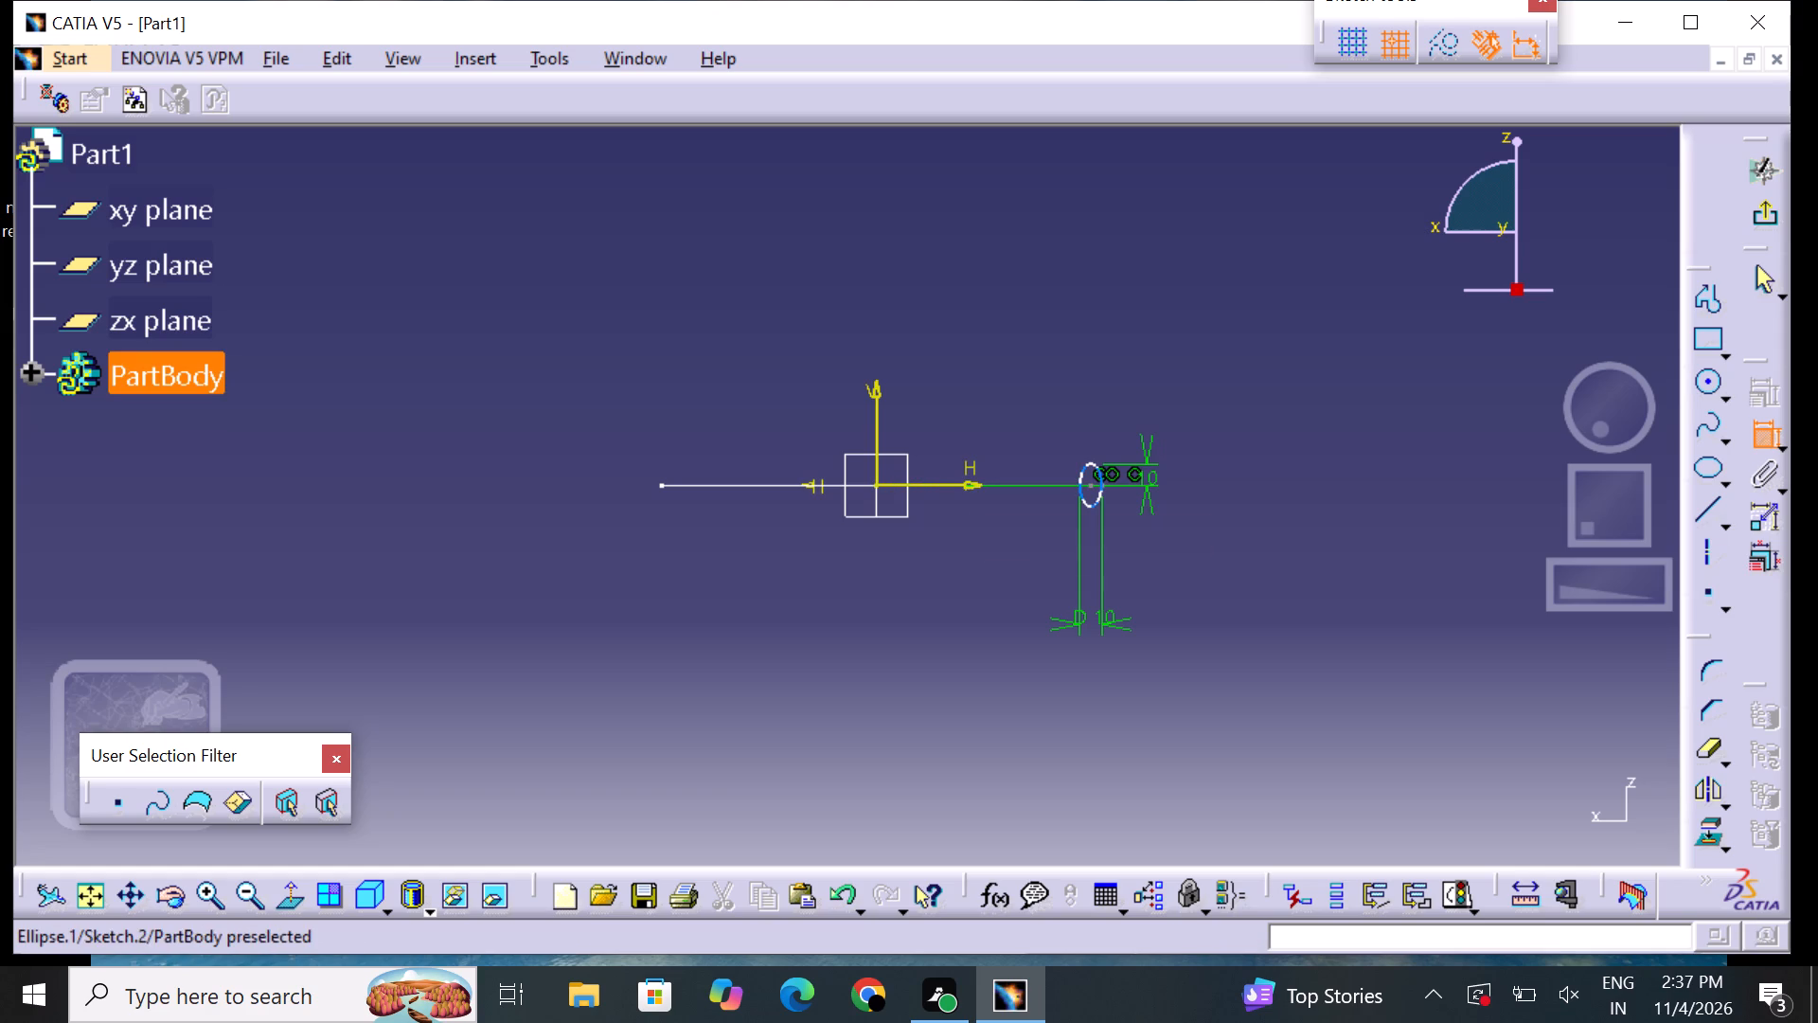
{"action": "left_click", "coordinate": [876, 488]}
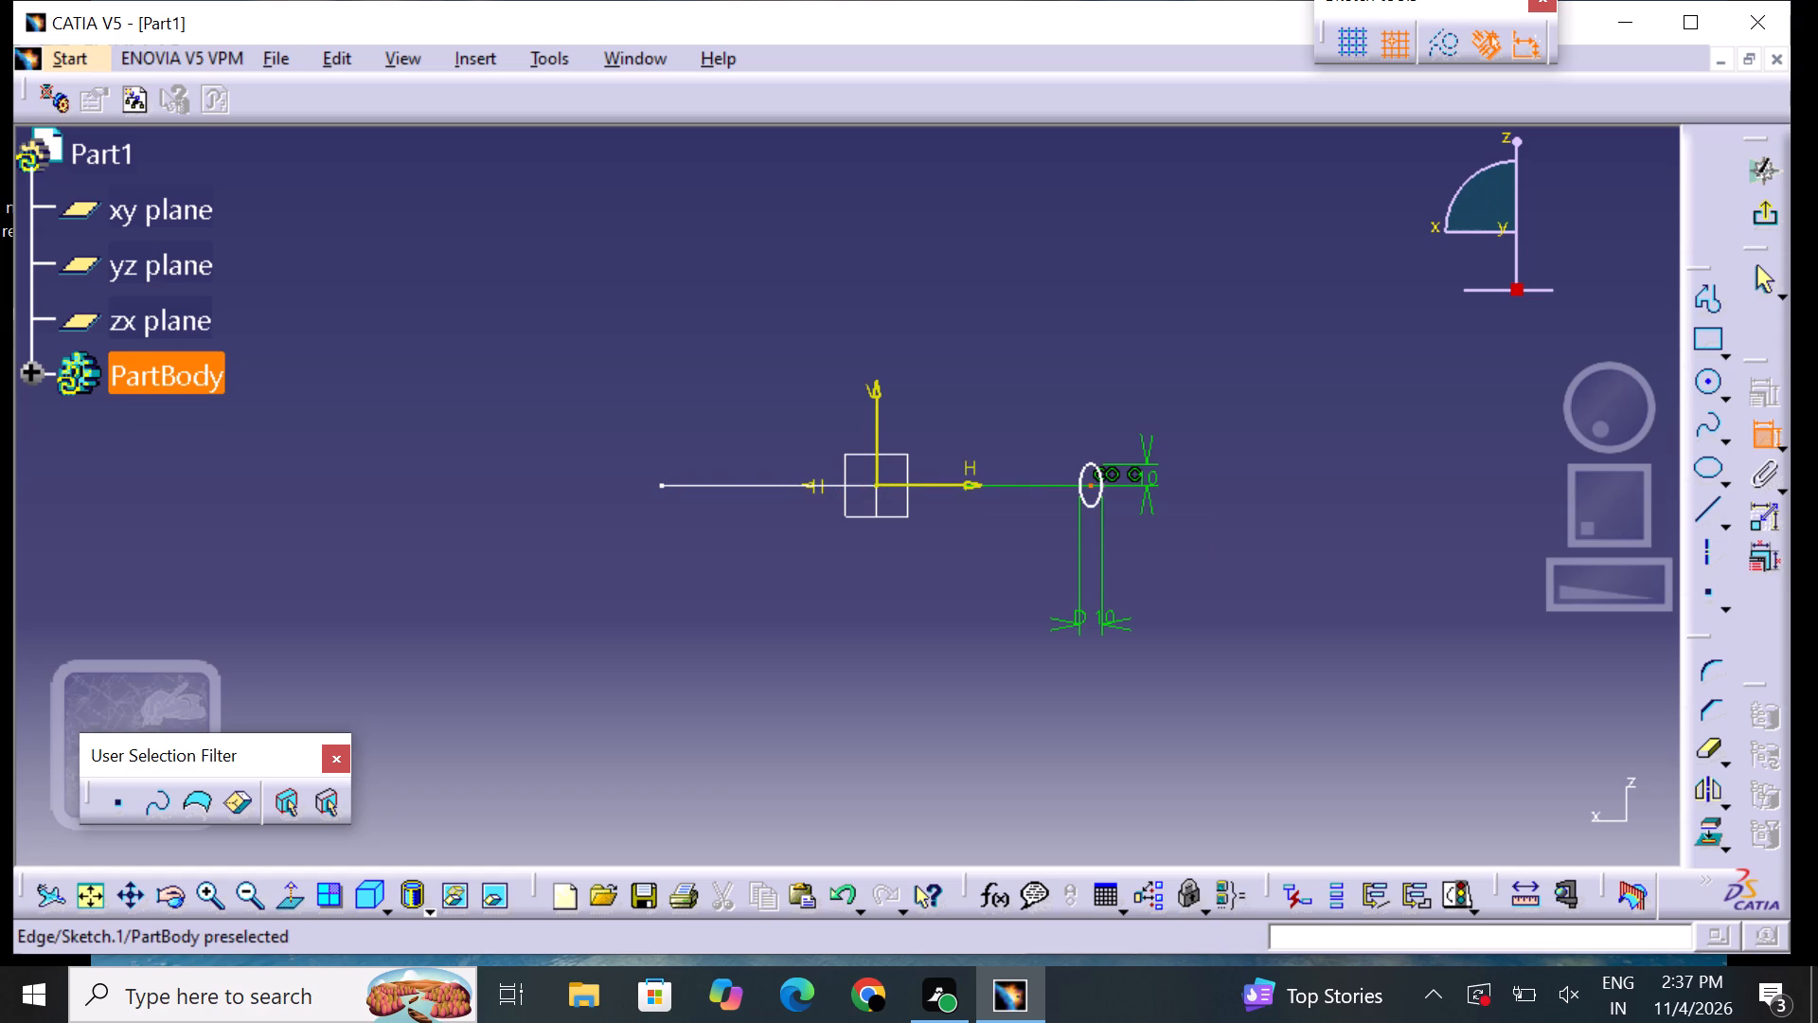
{"action": "left_click", "coordinate": [878, 484]}
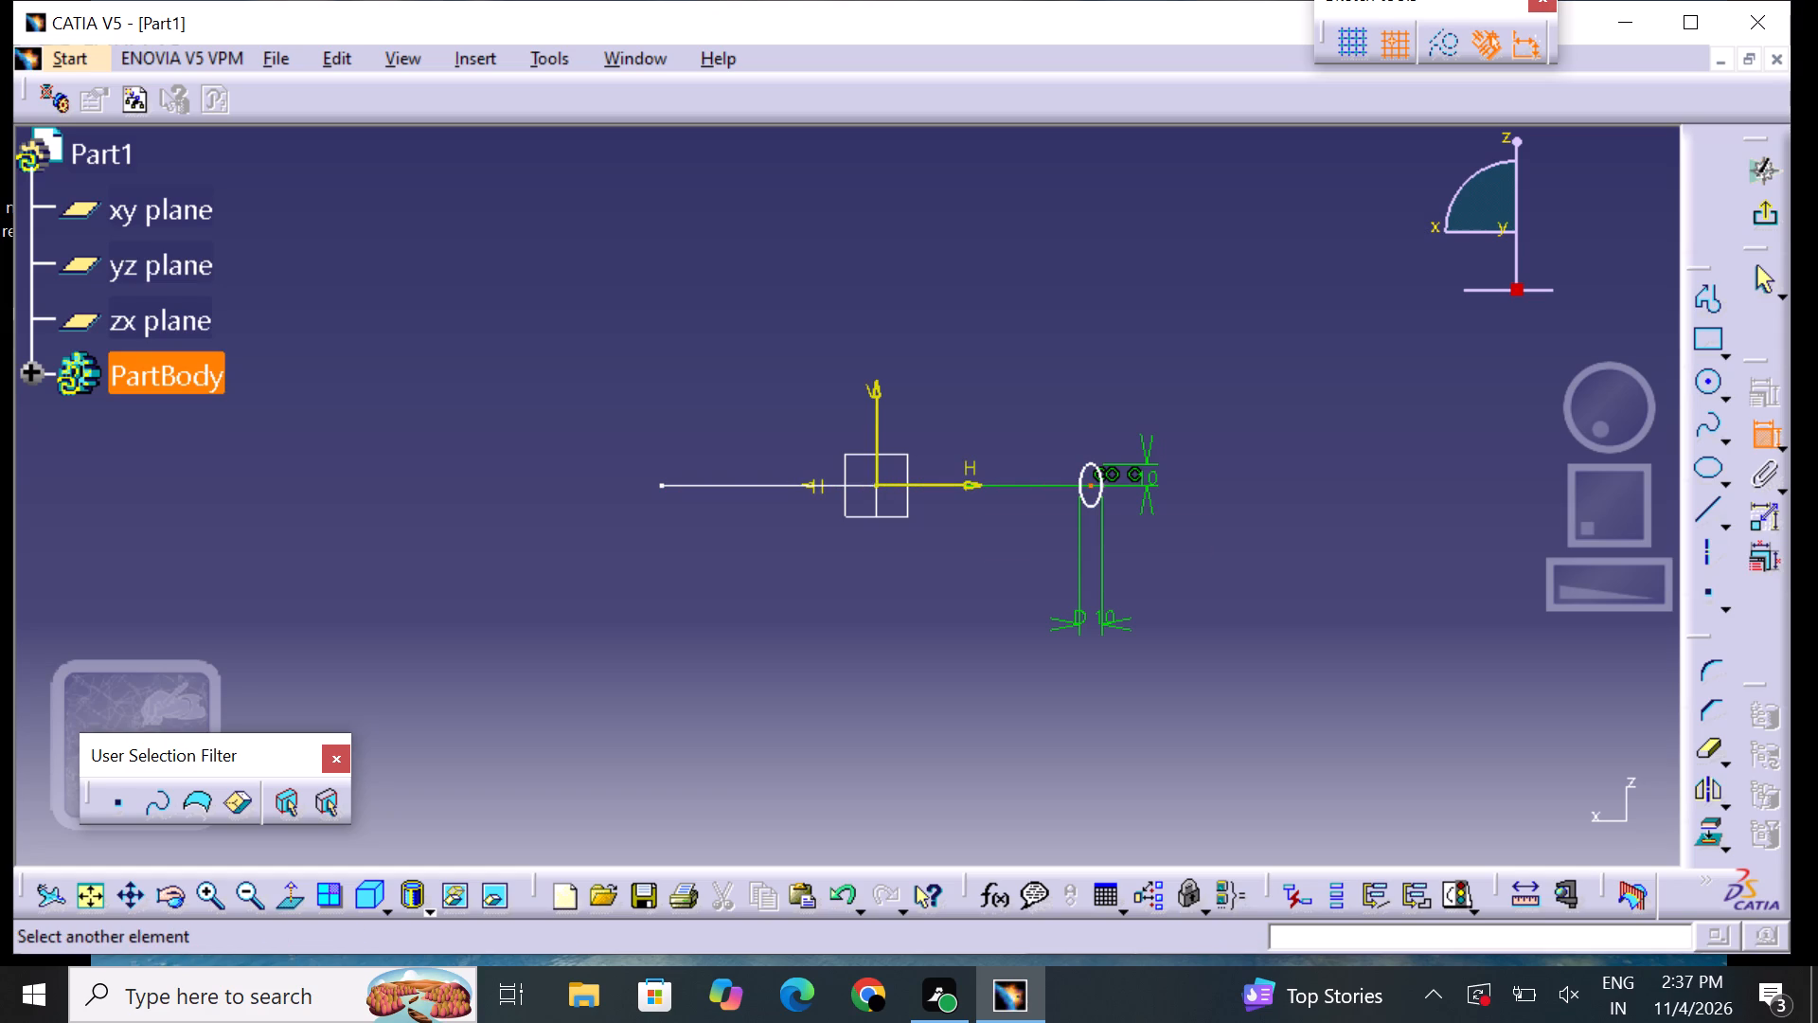
{"action": "left_click", "coordinate": [878, 467]}
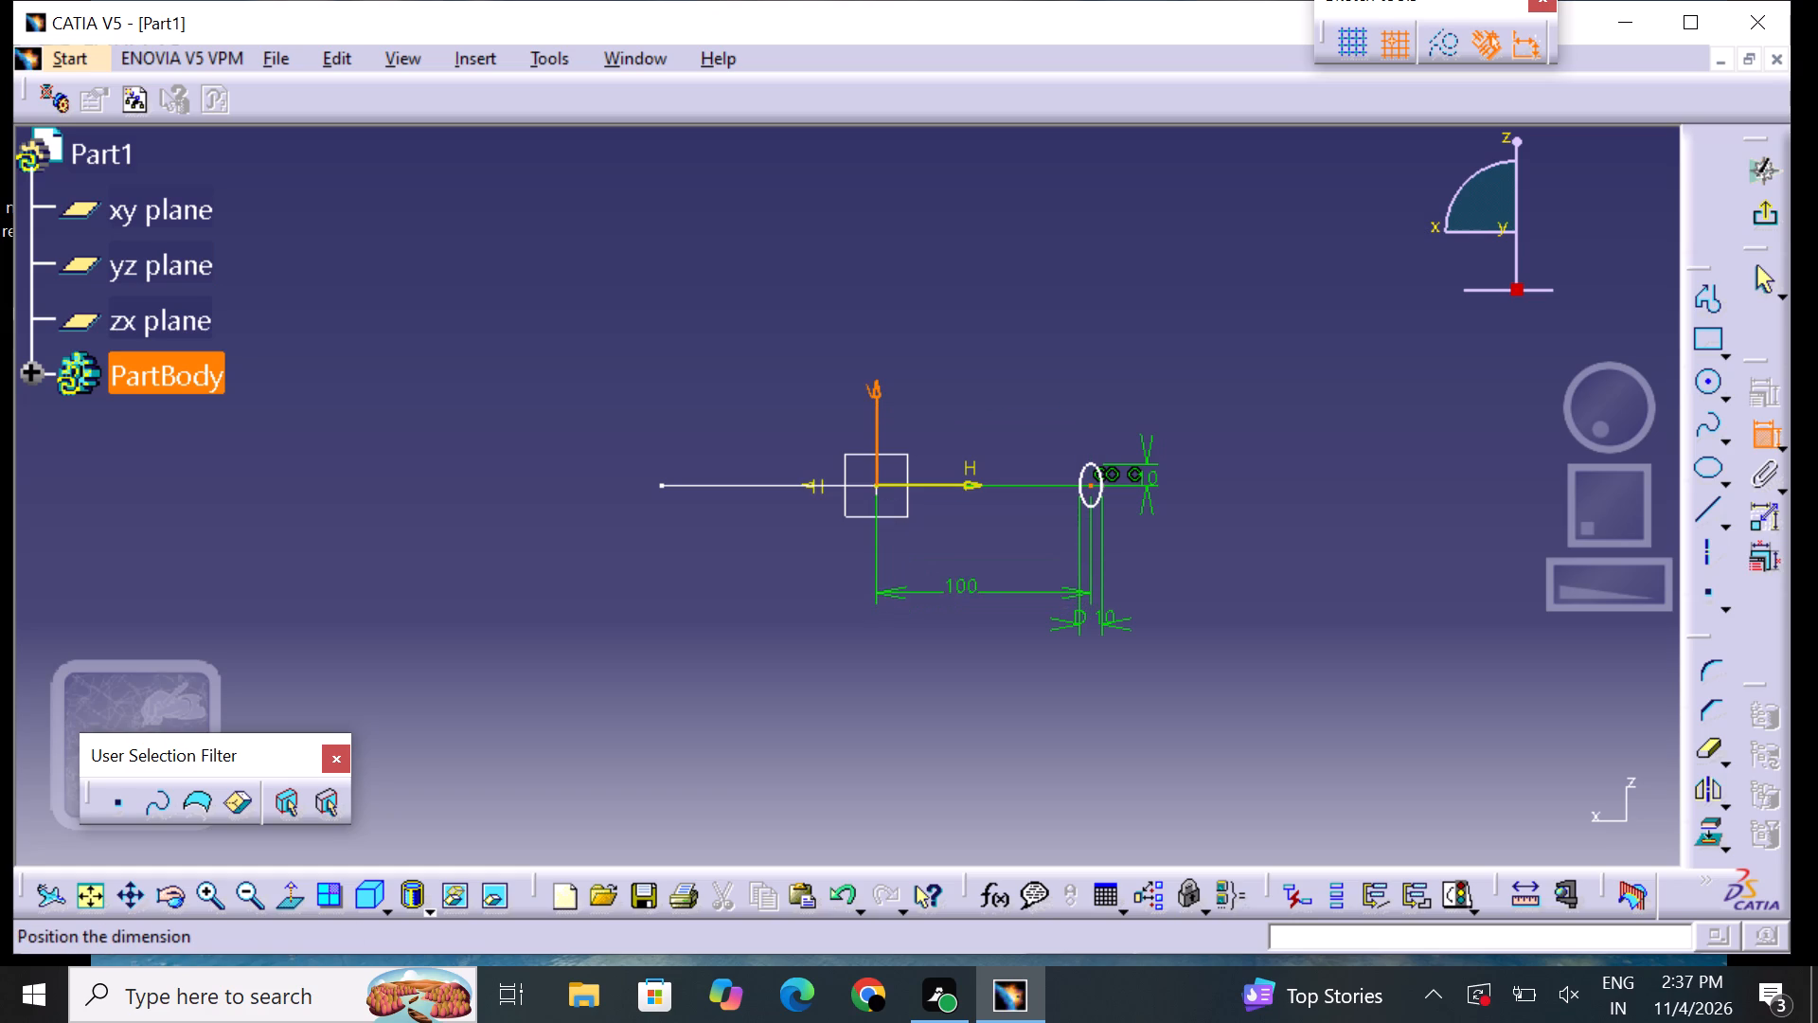
{"action": "left_click", "coordinate": [982, 590]}
{"action": "left_click", "coordinate": [1187, 586]}
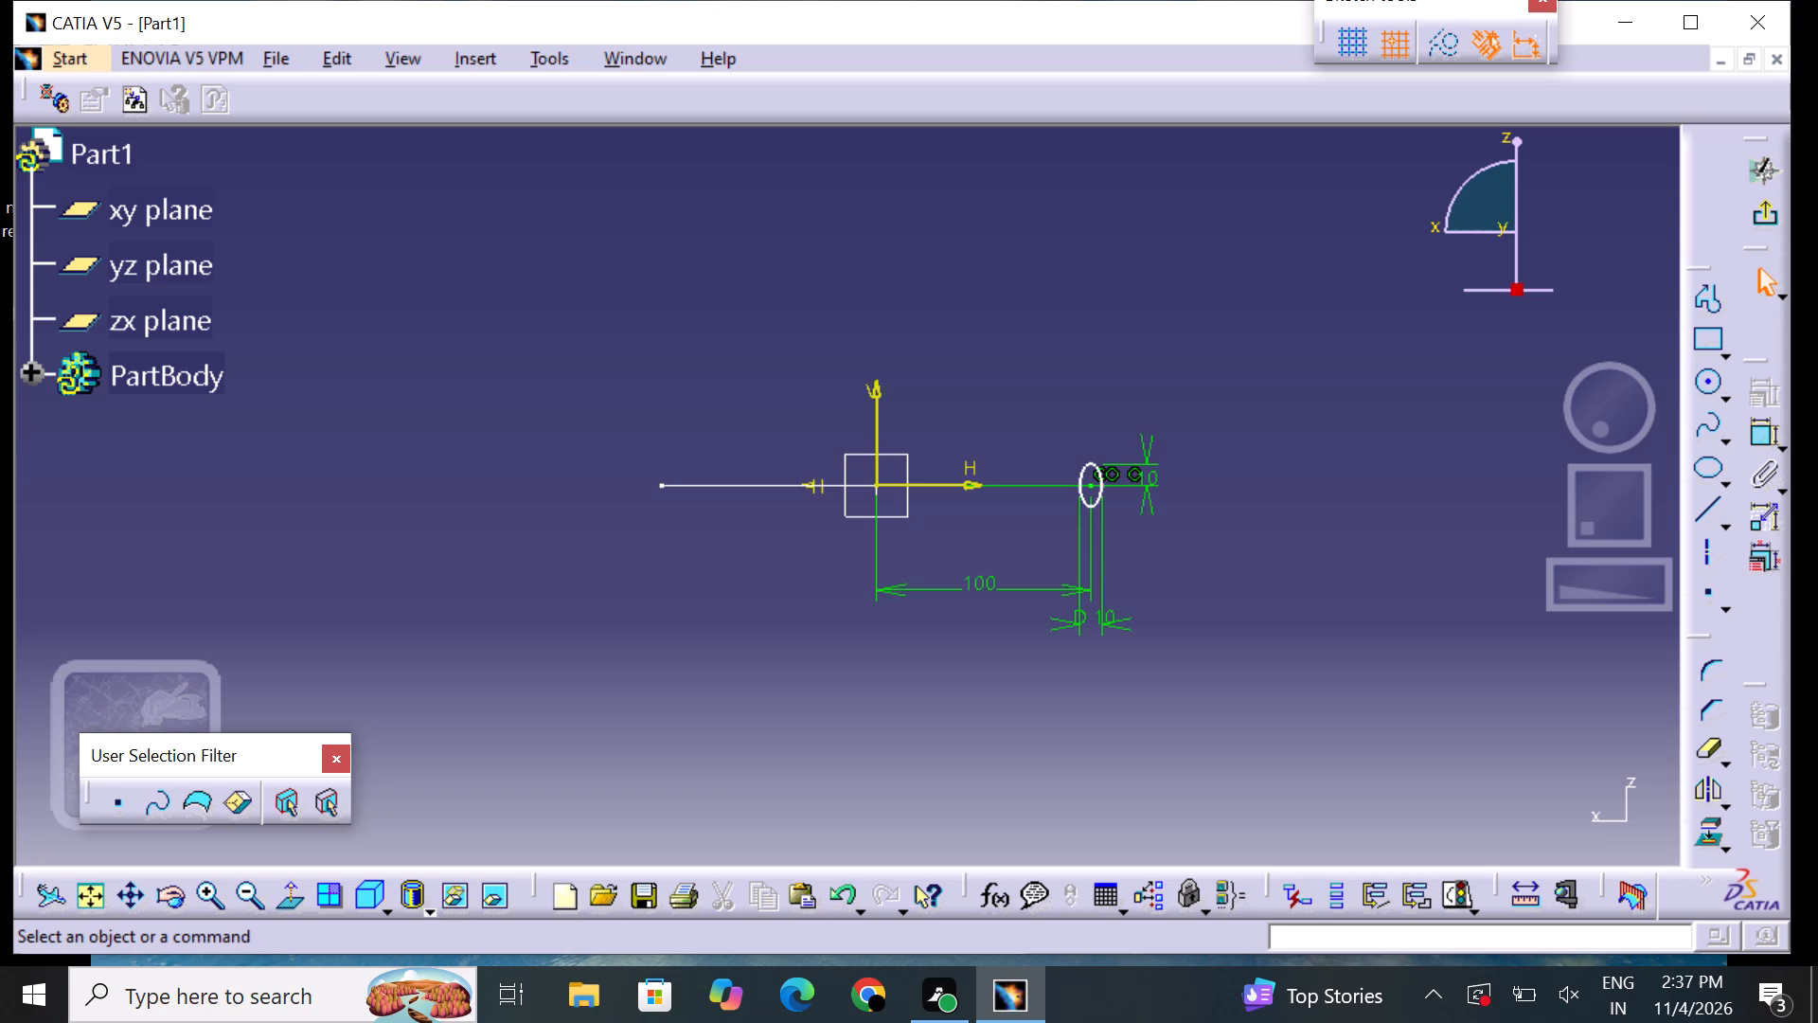
Finish the small ellipse sketch and return to the 3D part.
{"action": "left_click", "coordinate": [1766, 218]}
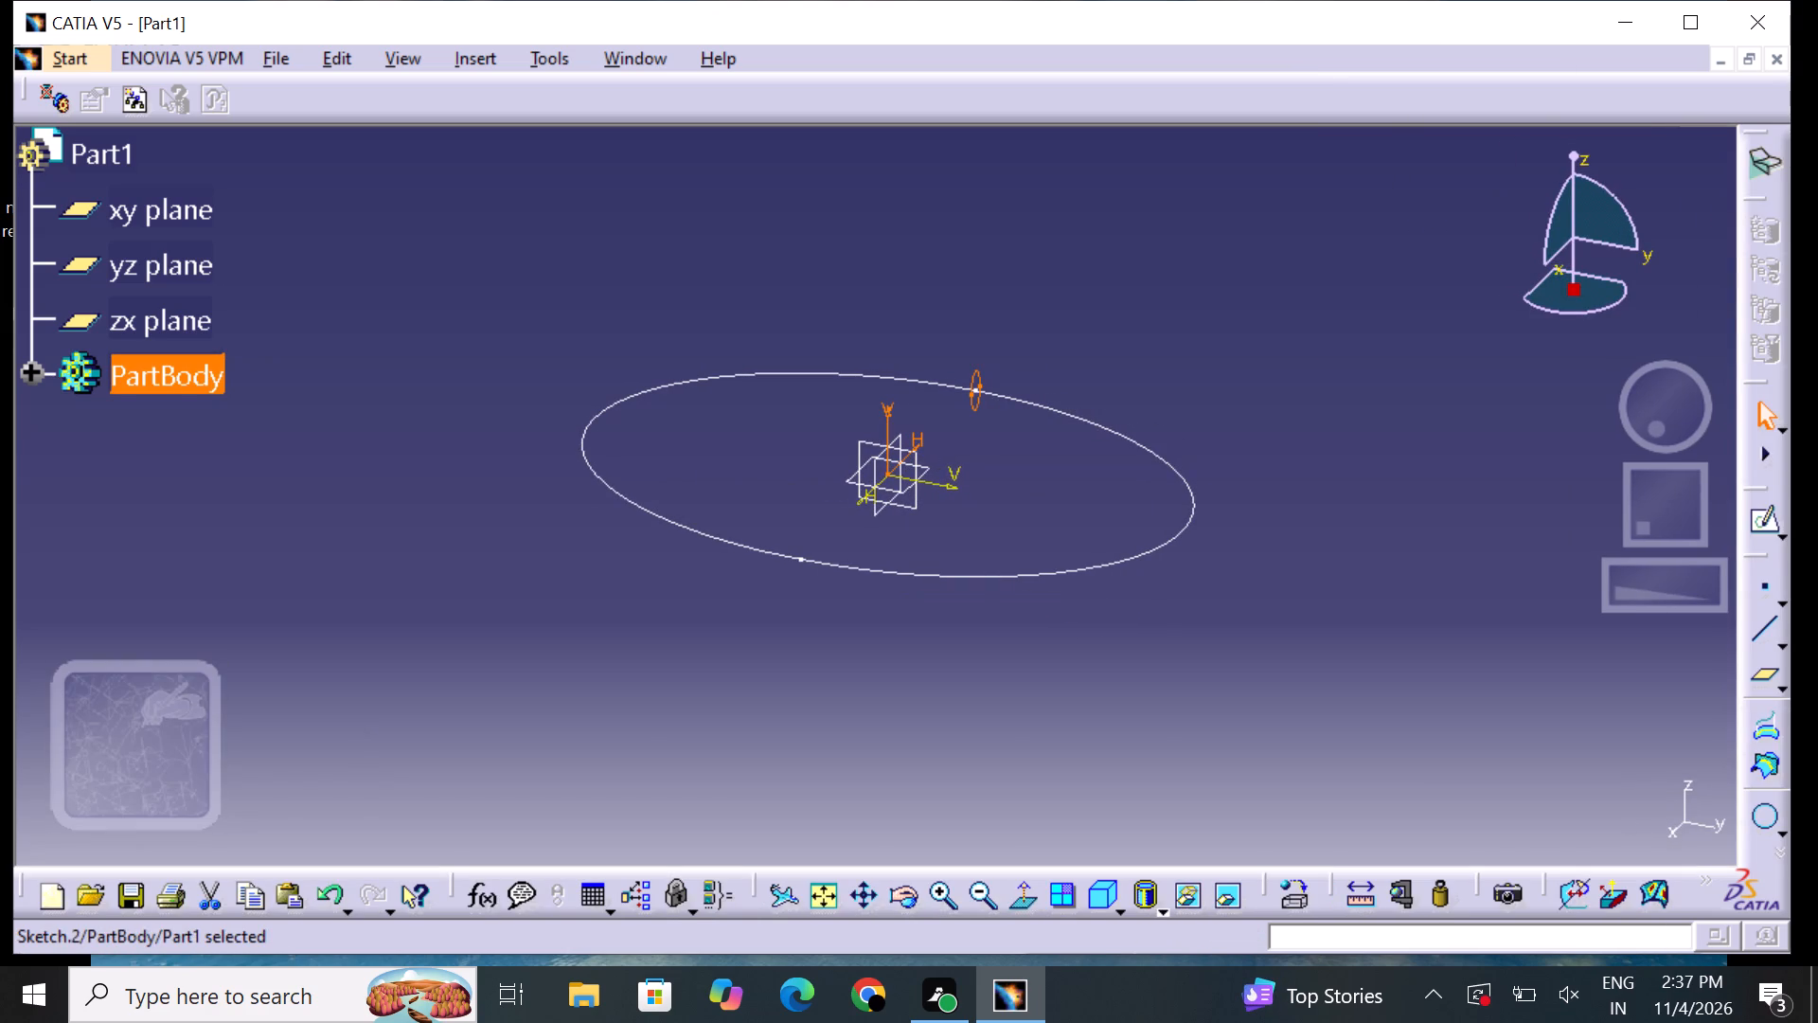
{"action": "left_click", "coordinate": [1337, 359]}
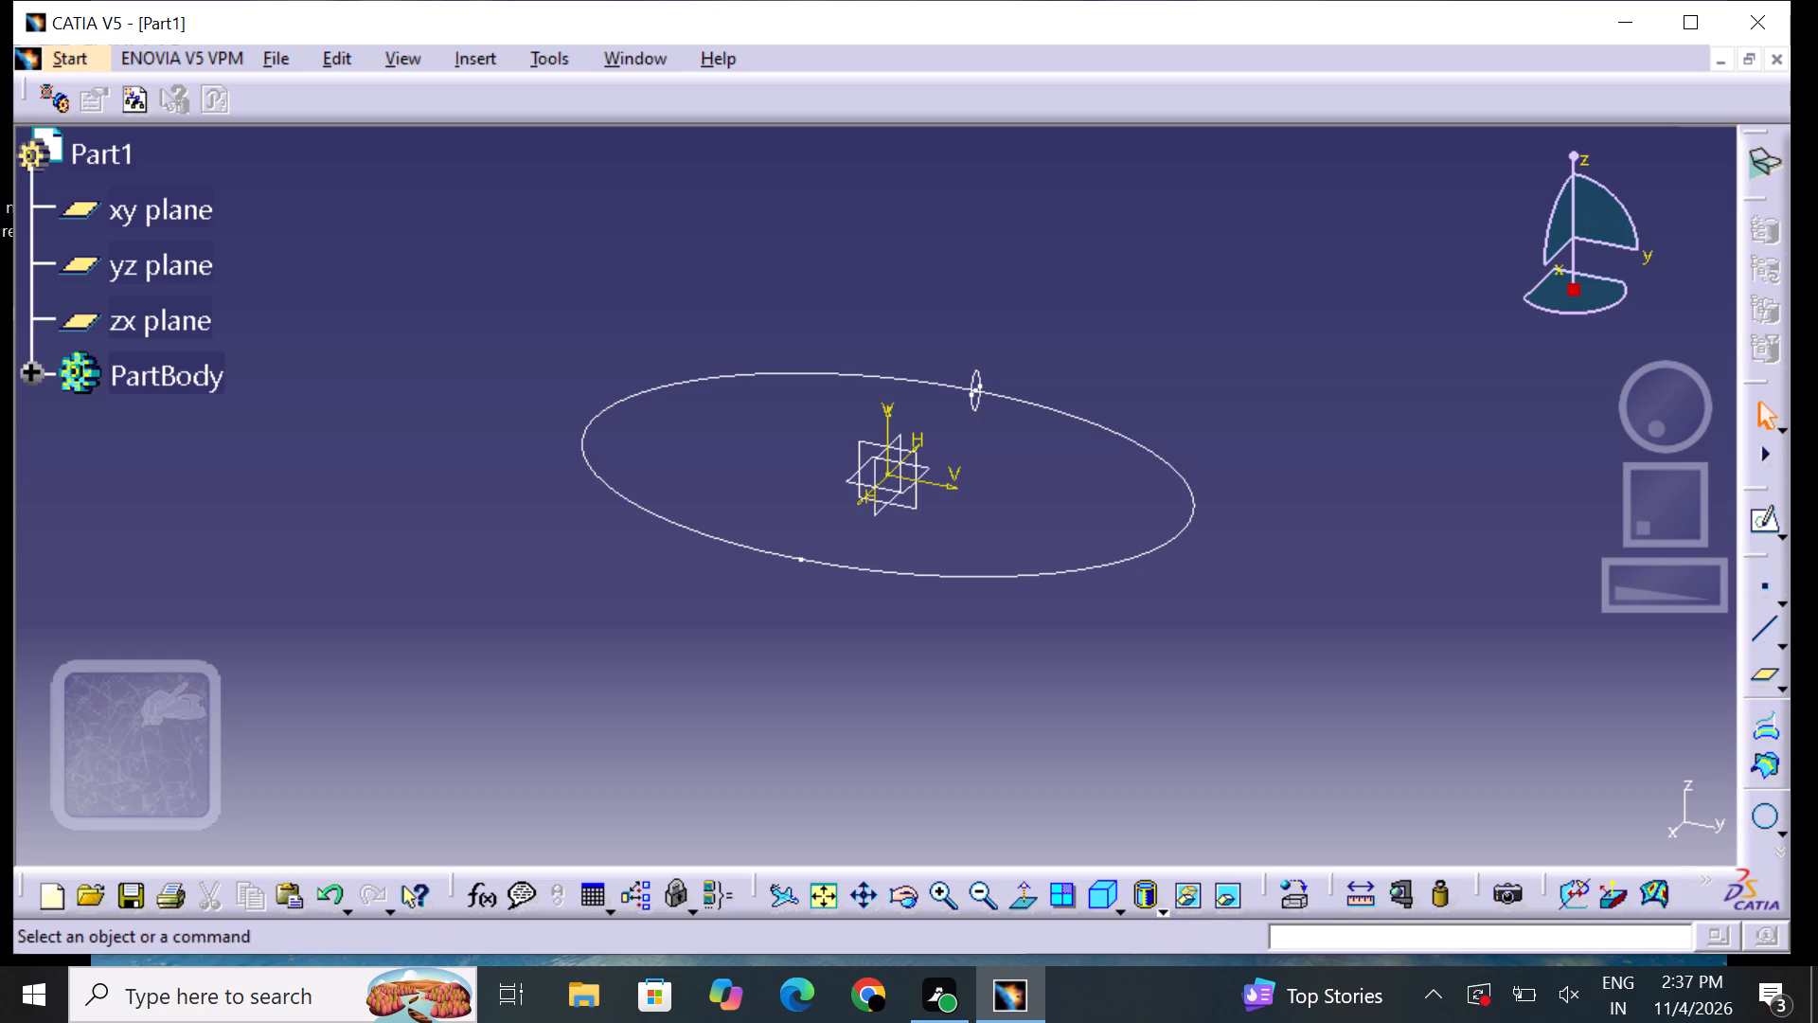
Create a swept surface using the small ellipse sketch as the profile and the large ellipse sketch as the guide curve.
{"action": "left_click_drag", "start_coordinate": [1749, 699], "coordinate": [1540, 695]}
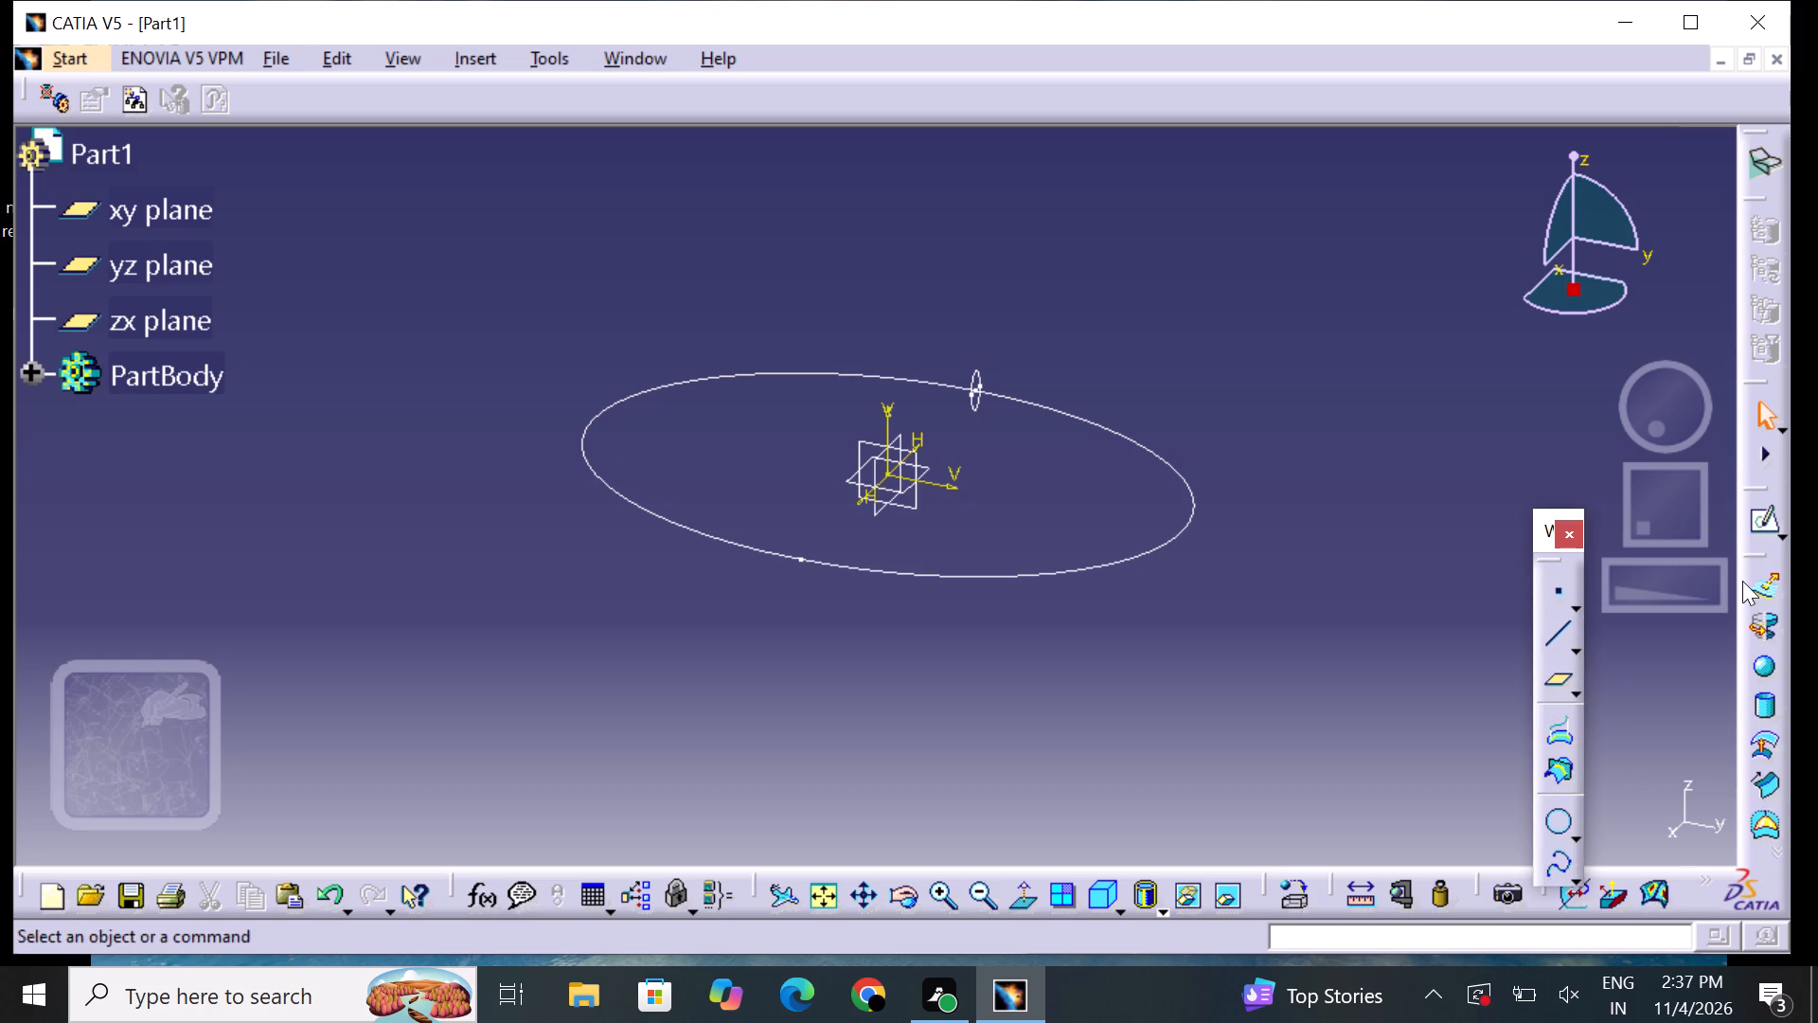
{"action": "left_click_drag", "start_coordinate": [1742, 568], "coordinate": [1613, 596]}
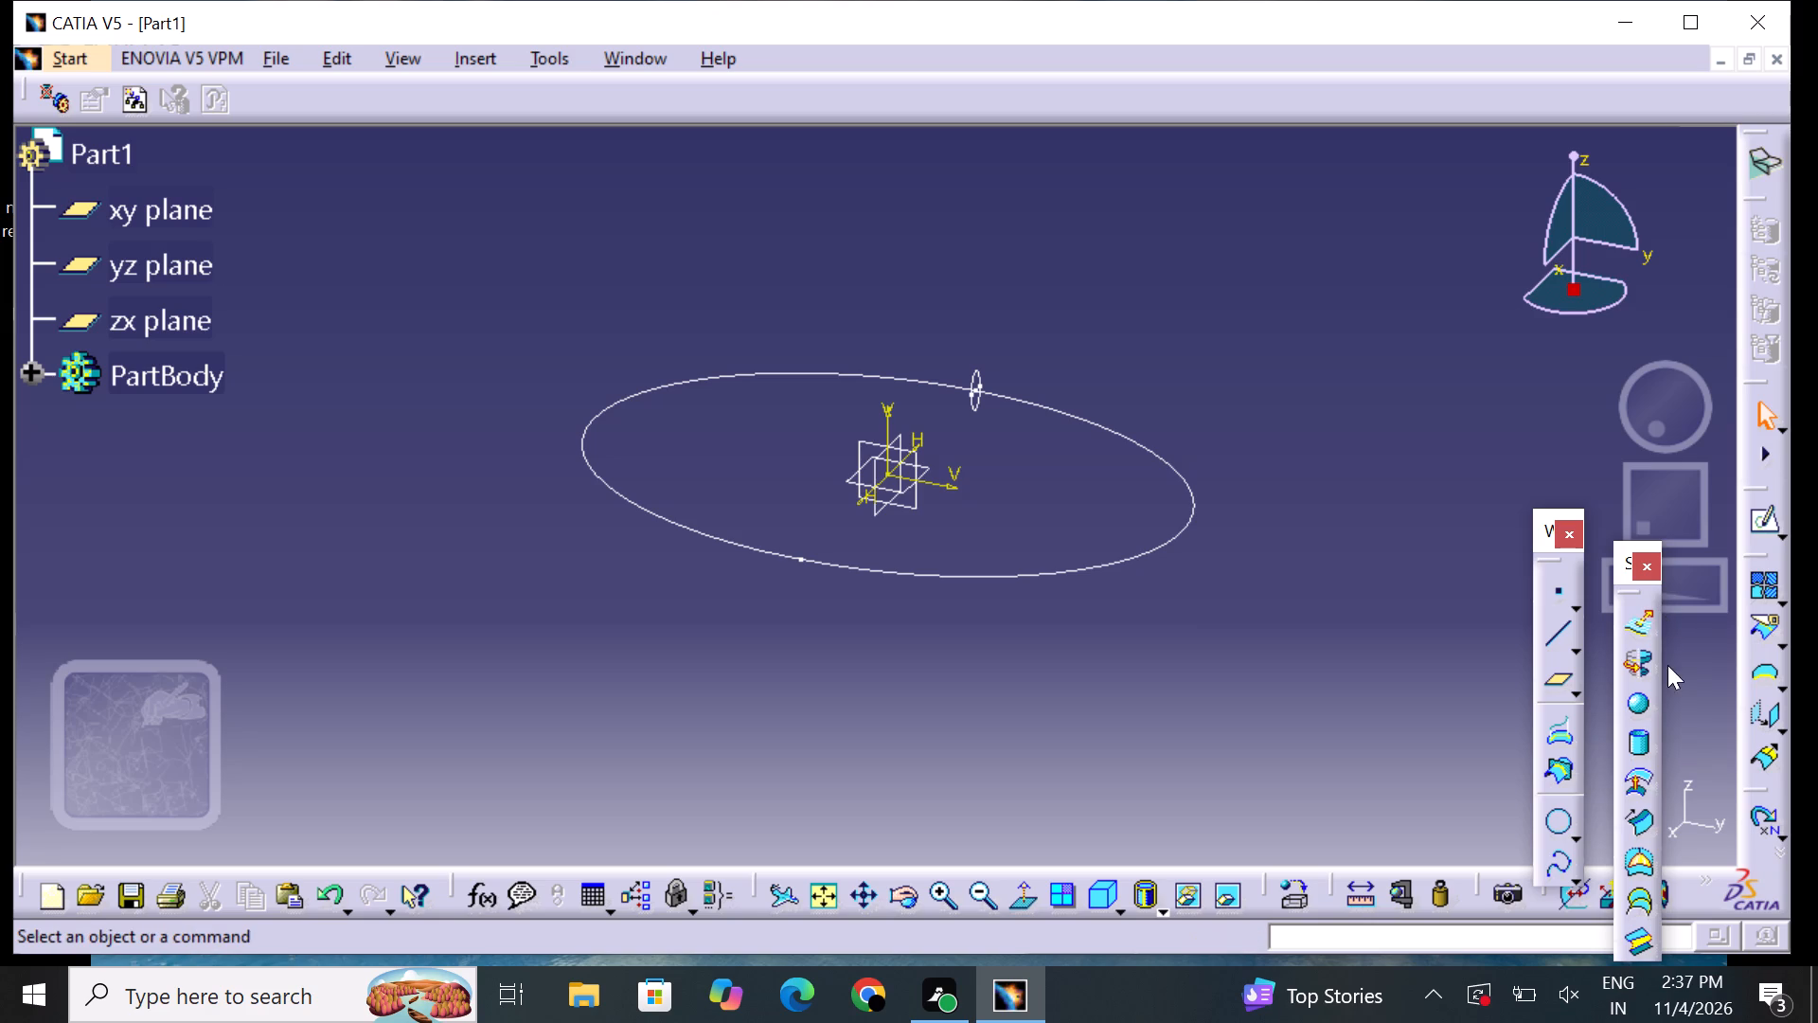
{"action": "left_click_drag", "start_coordinate": [1634, 604], "coordinate": [1634, 404]}
{"action": "left_click_drag", "start_coordinate": [1630, 599], "coordinate": [1638, 443]}
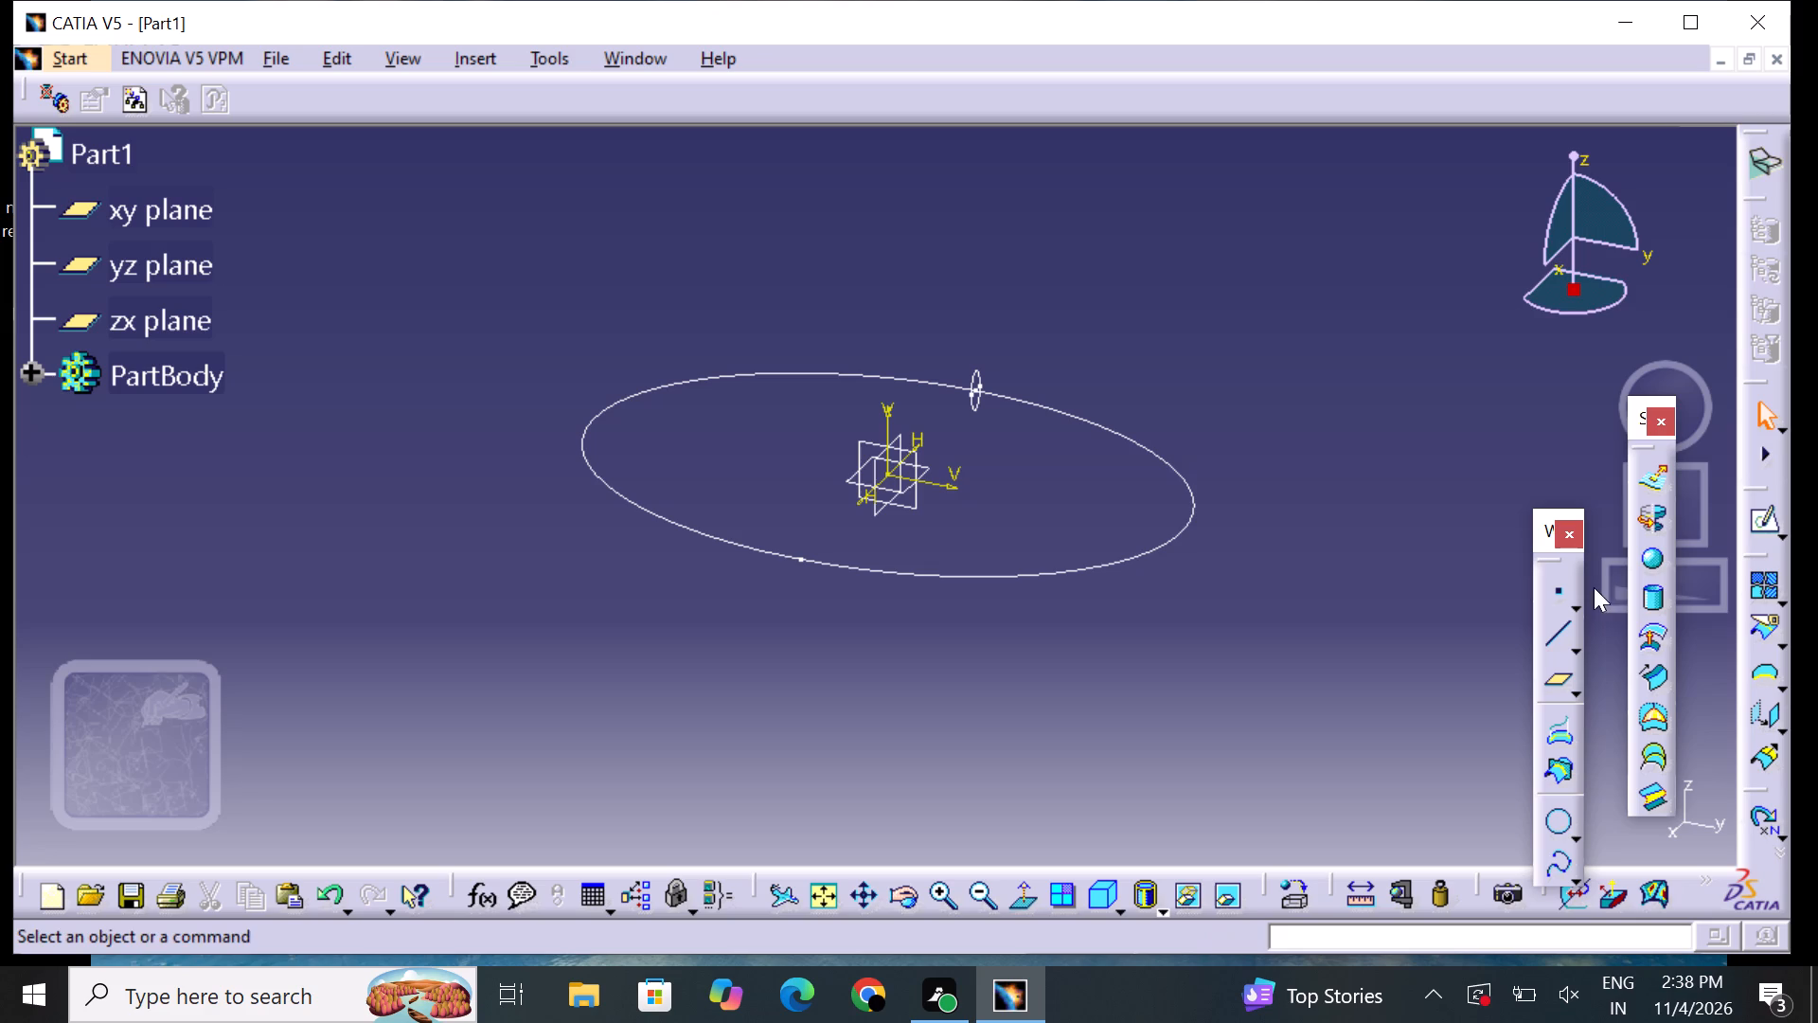
{"action": "left_click", "coordinate": [1666, 676]}
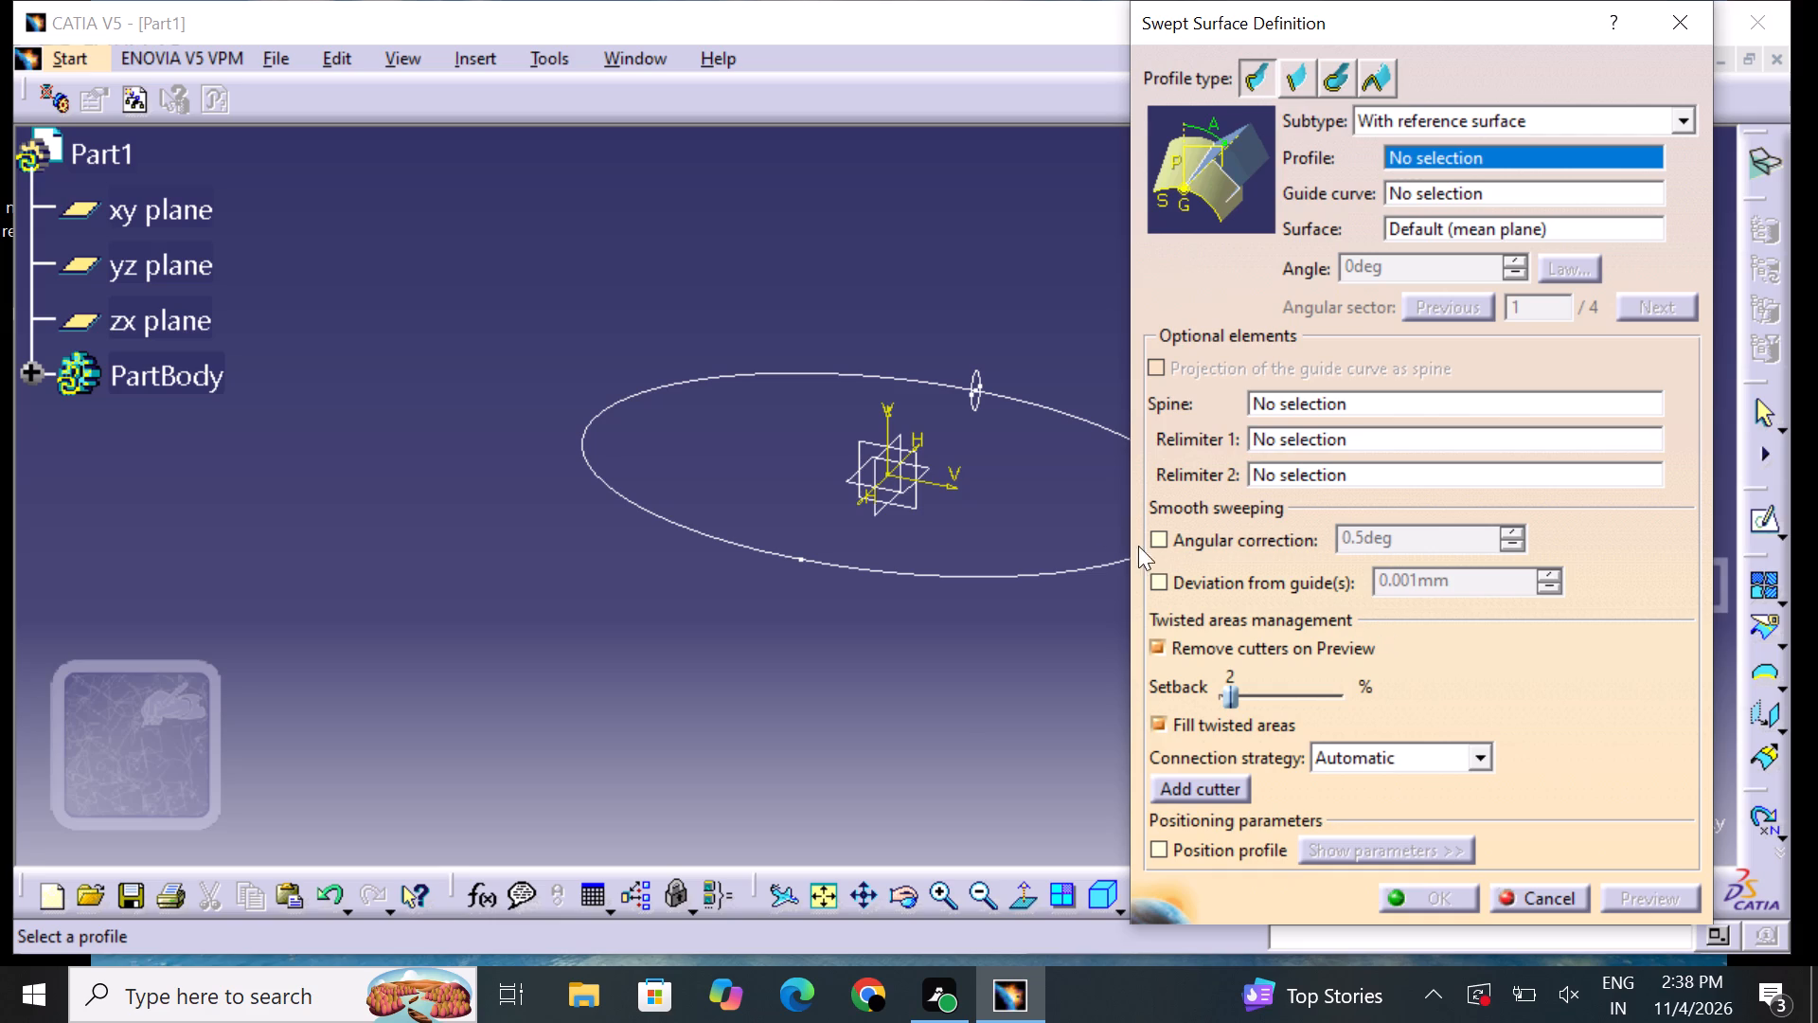
{"action": "left_click", "coordinate": [1413, 153]}
{"action": "left_click", "coordinate": [936, 894]}
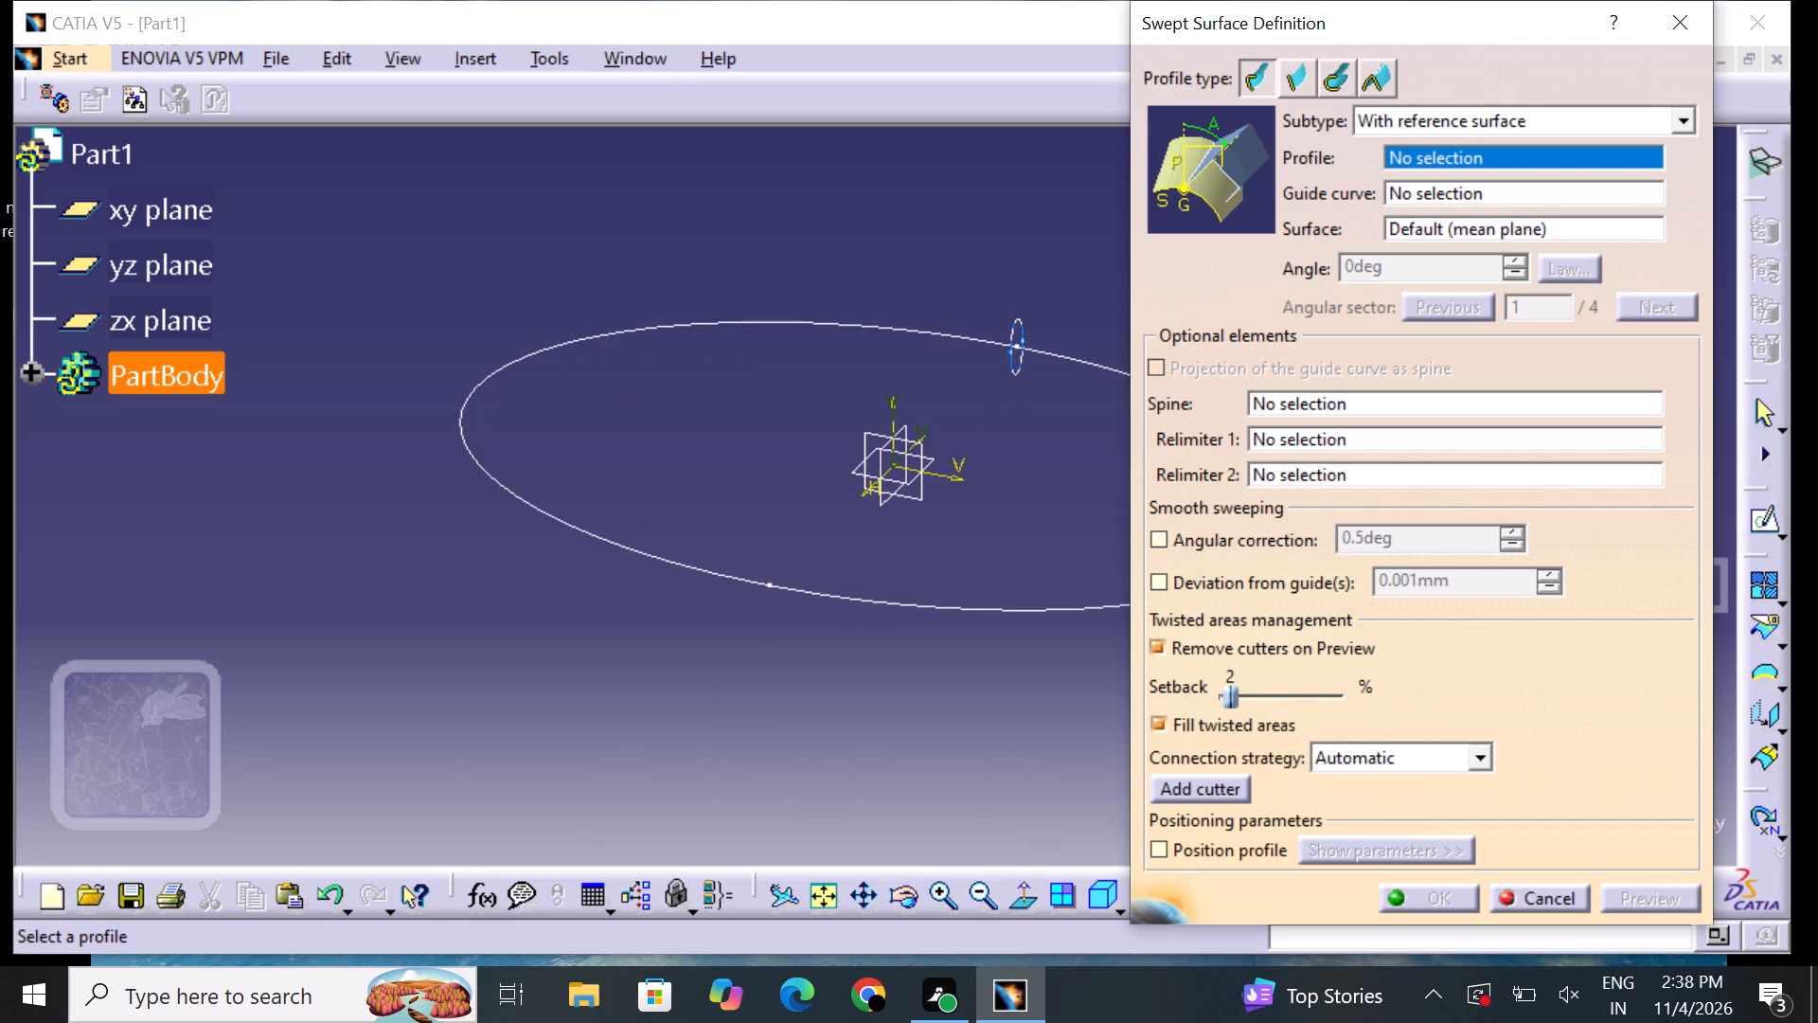
{"action": "left_click", "coordinate": [1013, 370]}
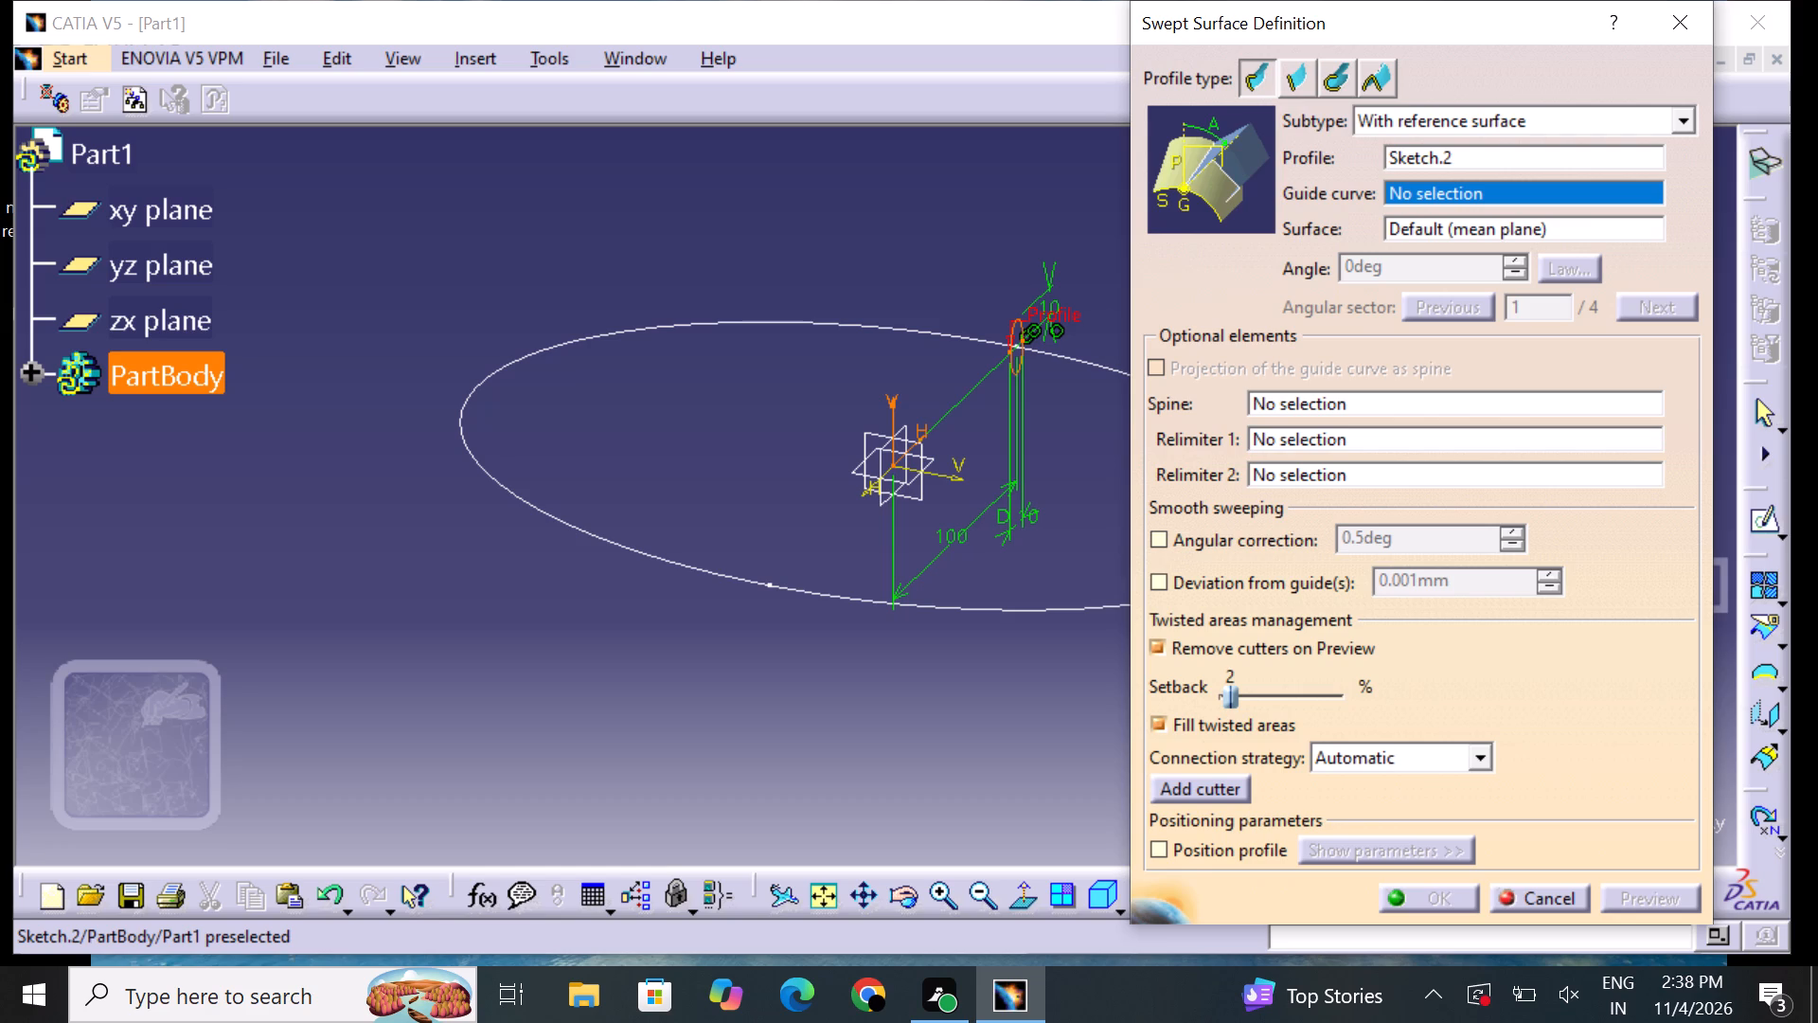
{"action": "middle_click_drag", "start_coordinate": [1084, 404], "coordinate": [928, 396]}
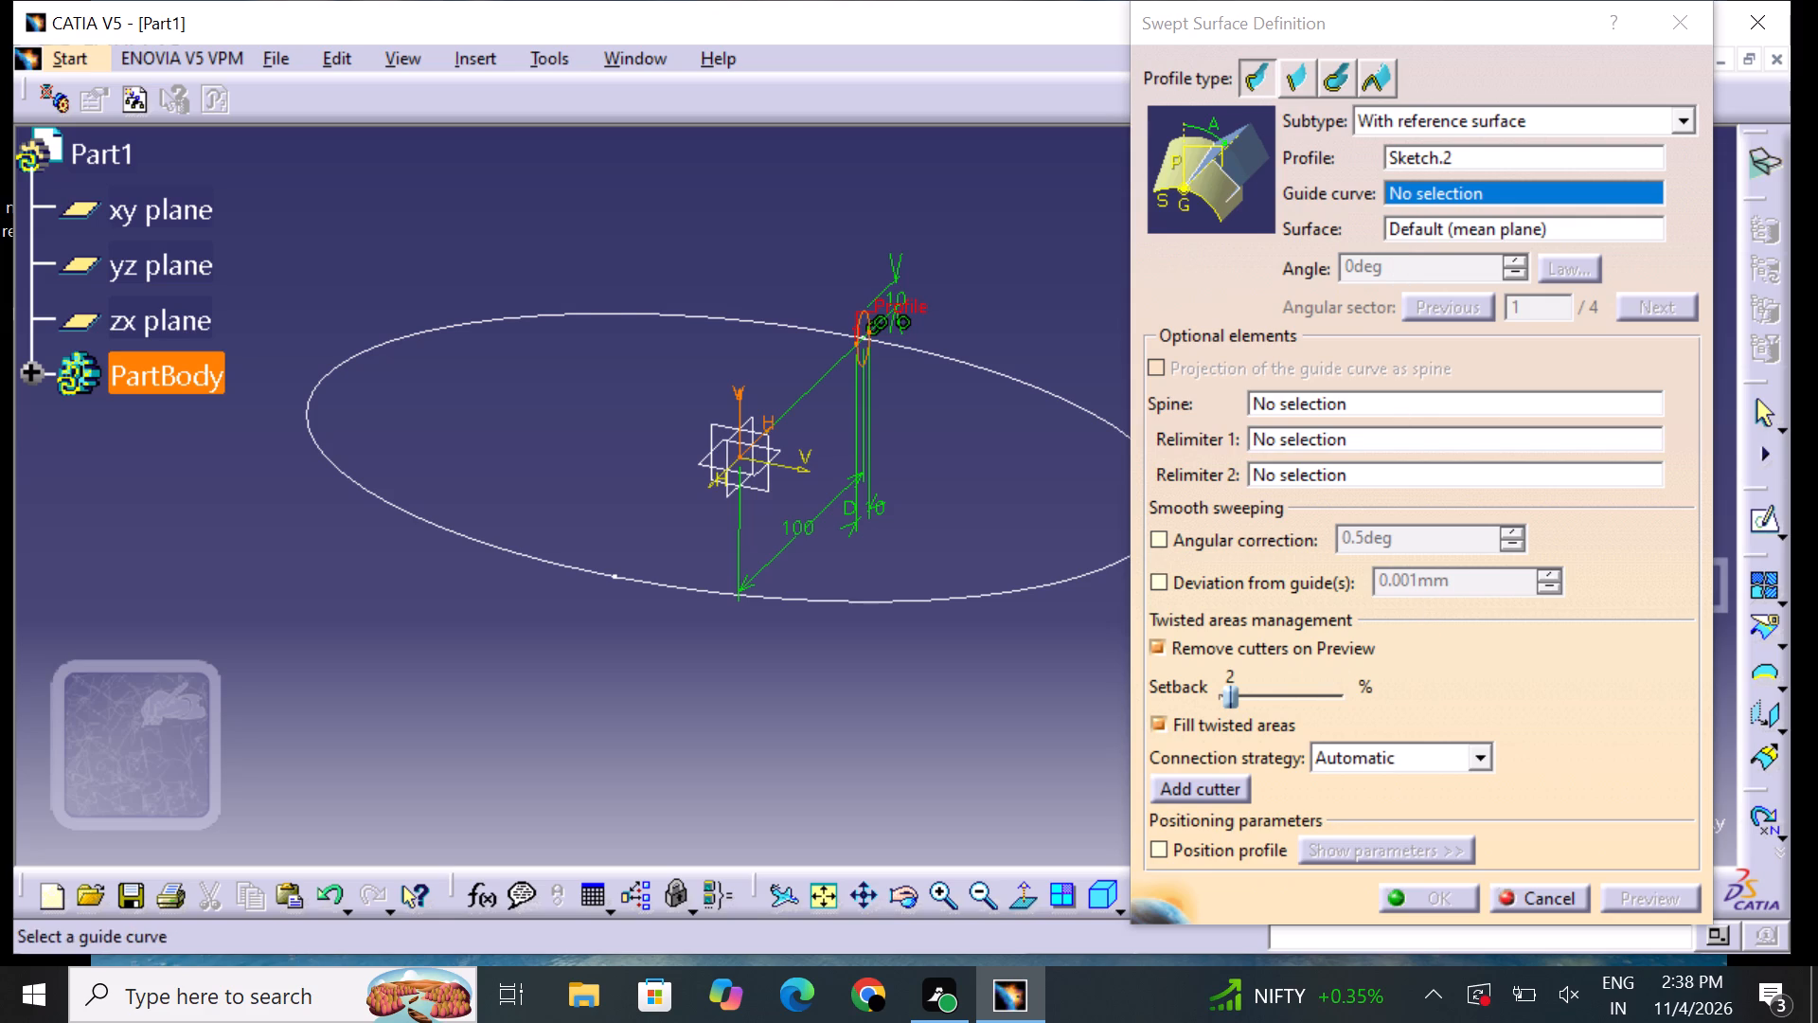
{"action": "left_click", "coordinate": [998, 596]}
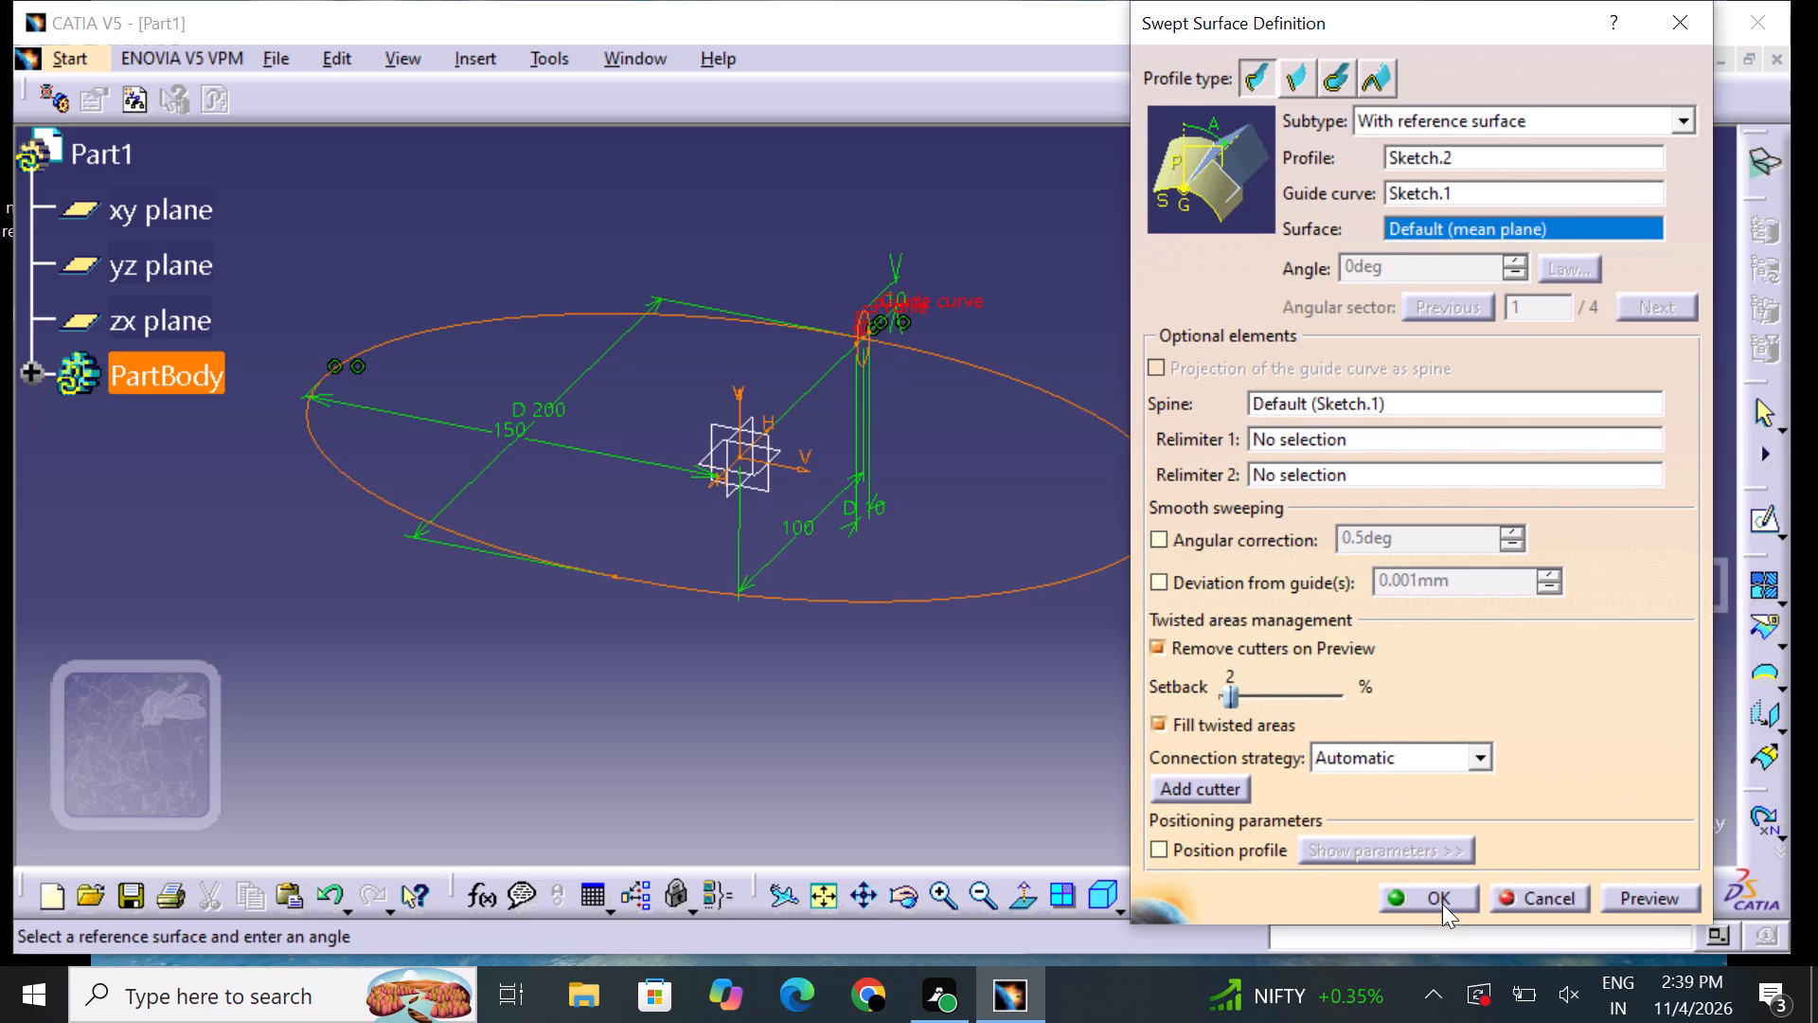
{"action": "left_click", "coordinate": [1442, 904]}
{"action": "left_click", "coordinate": [1213, 692]}
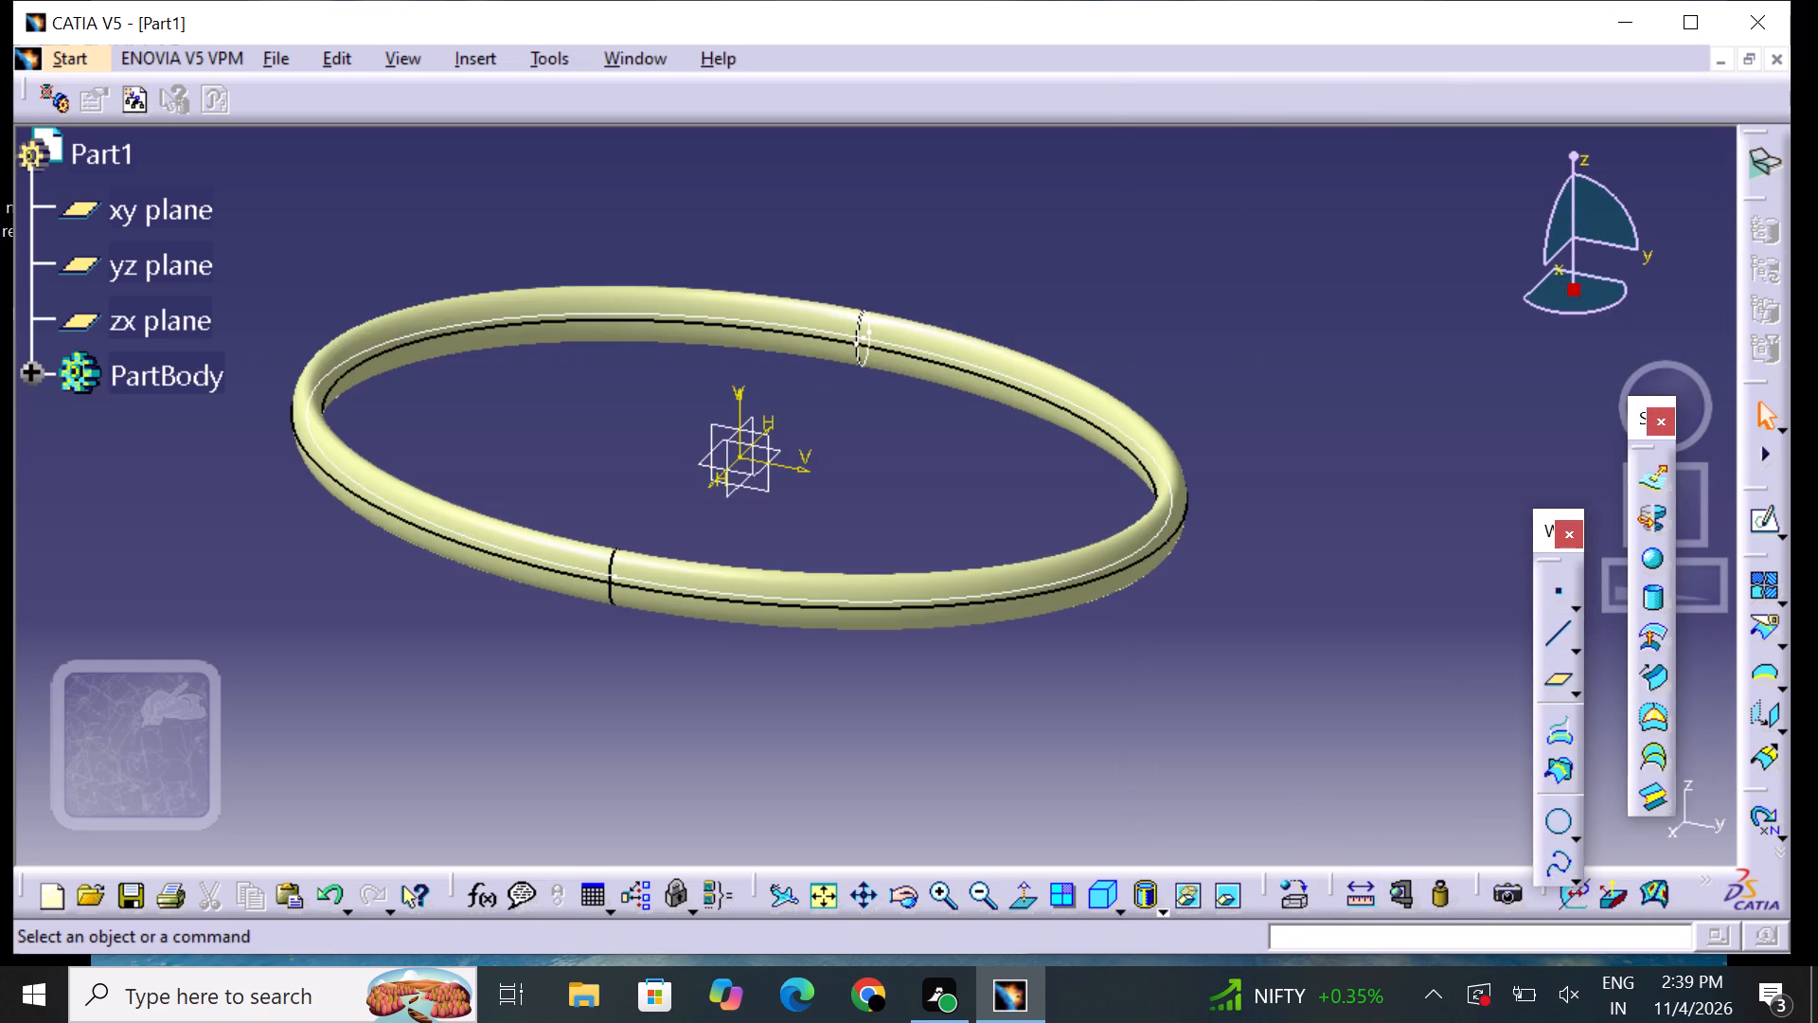
{"action": "left_click", "coordinate": [1167, 664]}
{"action": "left_click", "coordinate": [1081, 712]}
Switch the part's display to plain shading without edges.
{"action": "left_click", "coordinate": [1166, 906]}
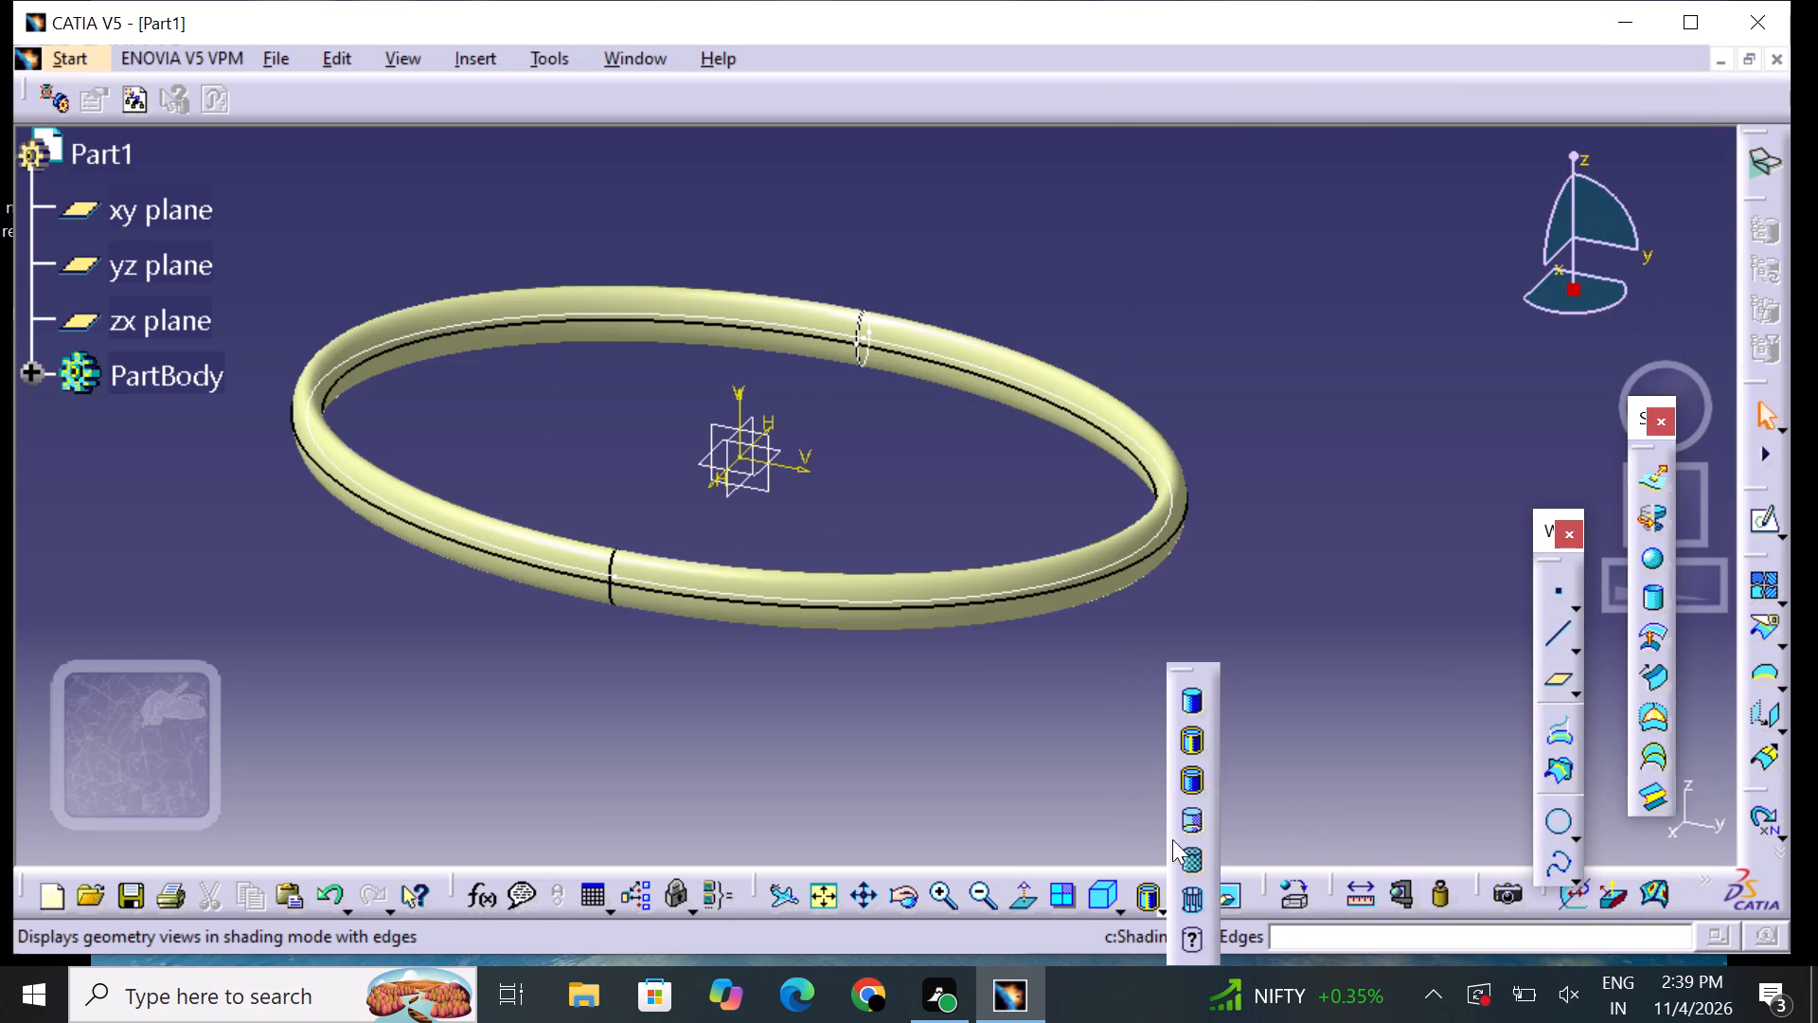
{"action": "left_click", "coordinate": [1187, 703]}
{"action": "left_click", "coordinate": [1006, 682]}
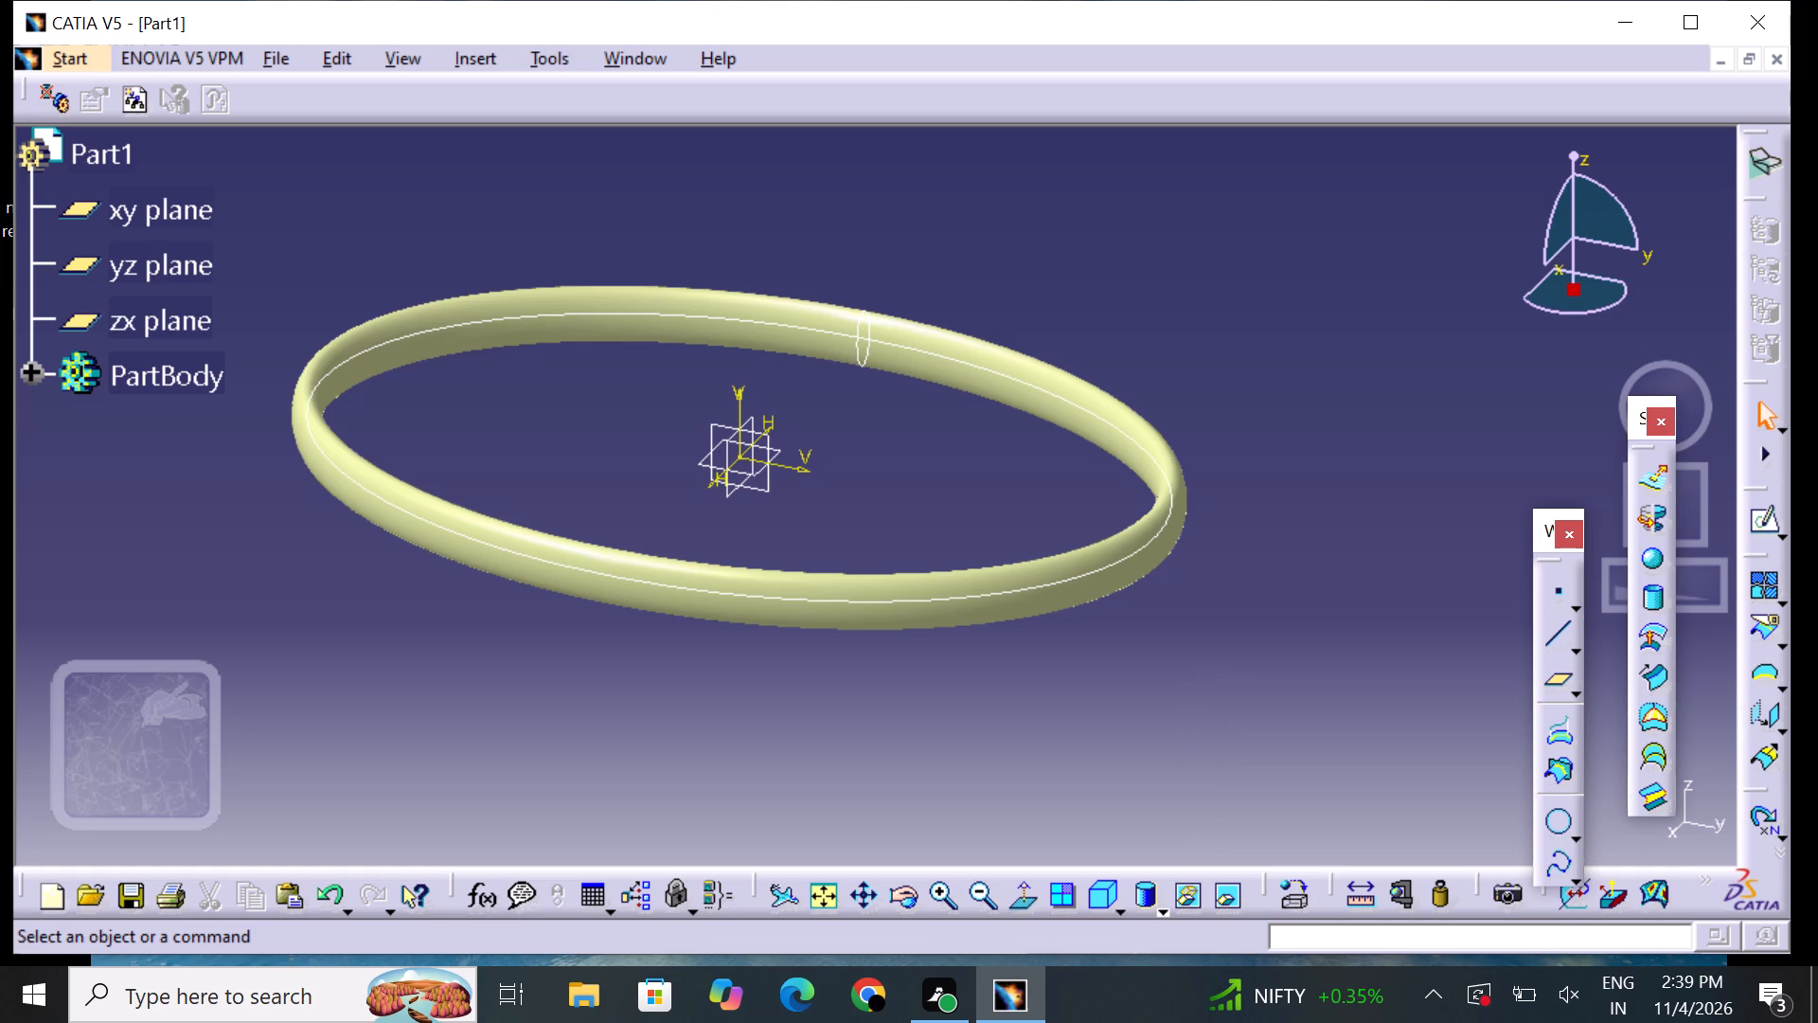
Start a new sketch on the xy plane.
{"action": "middle_click_drag", "start_coordinate": [940, 633], "coordinate": [947, 623]}
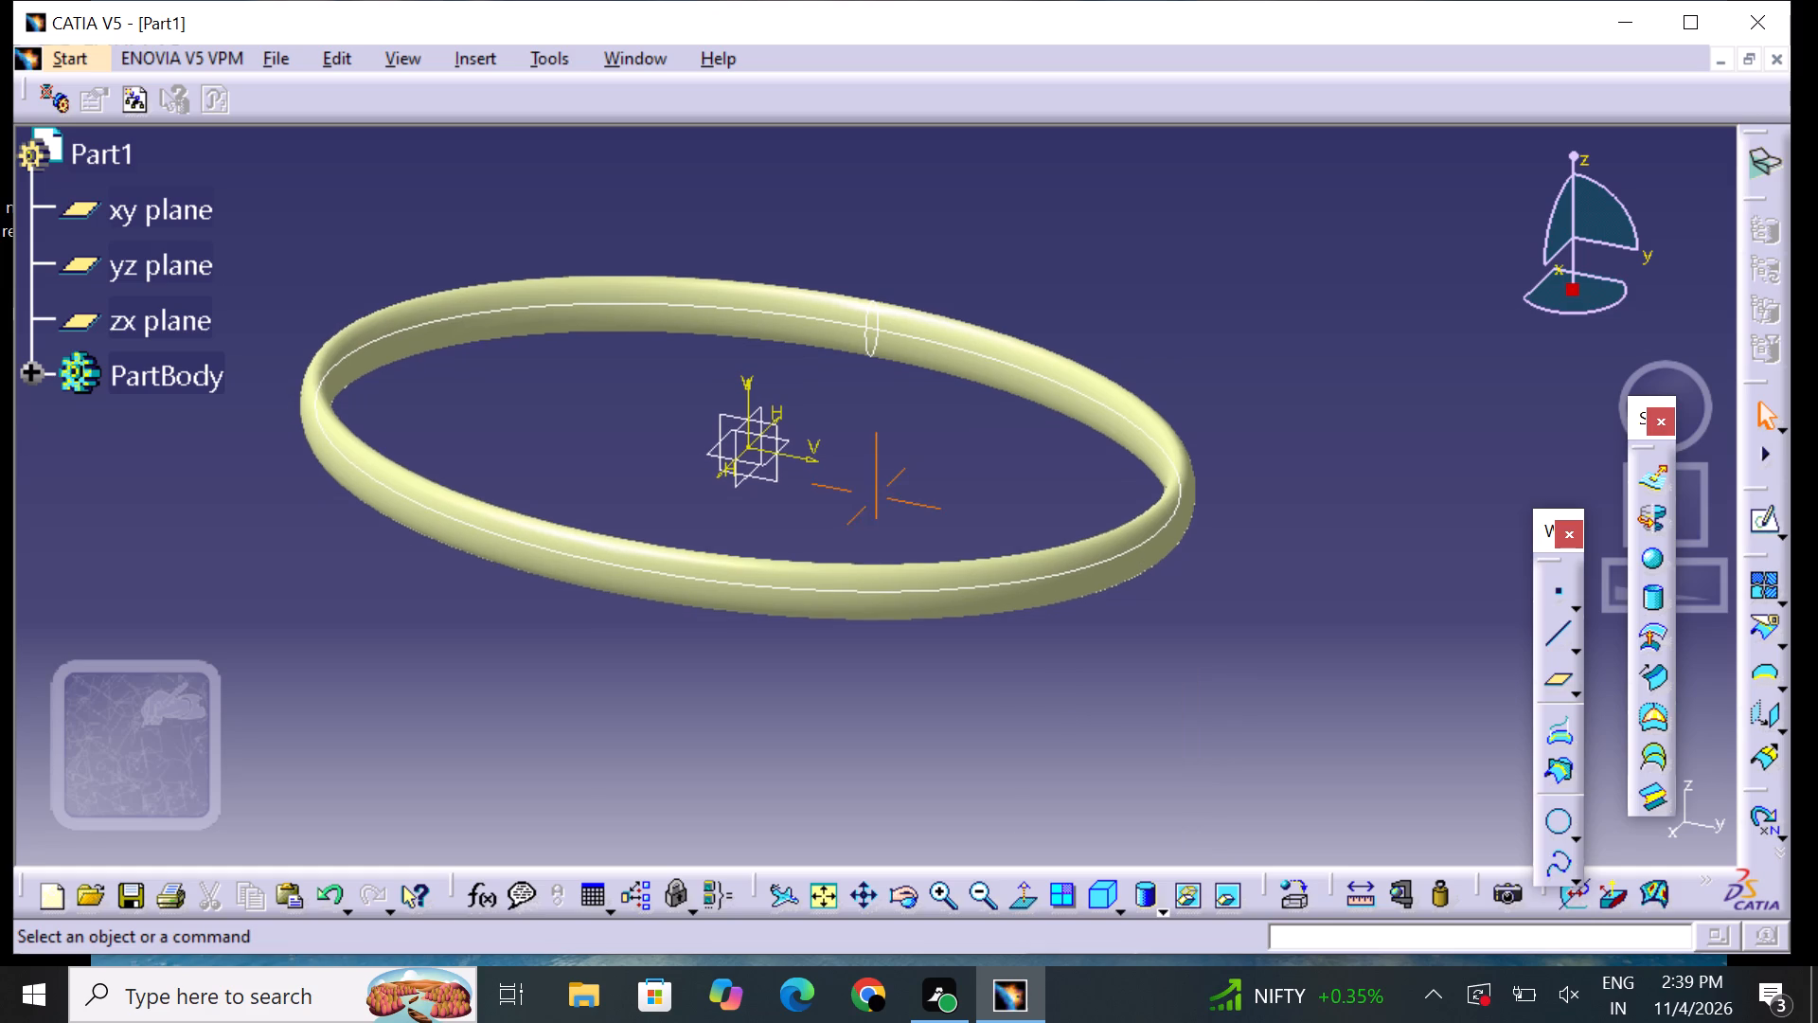
{"action": "middle_click_drag", "start_coordinate": [947, 623], "coordinate": [949, 619]}
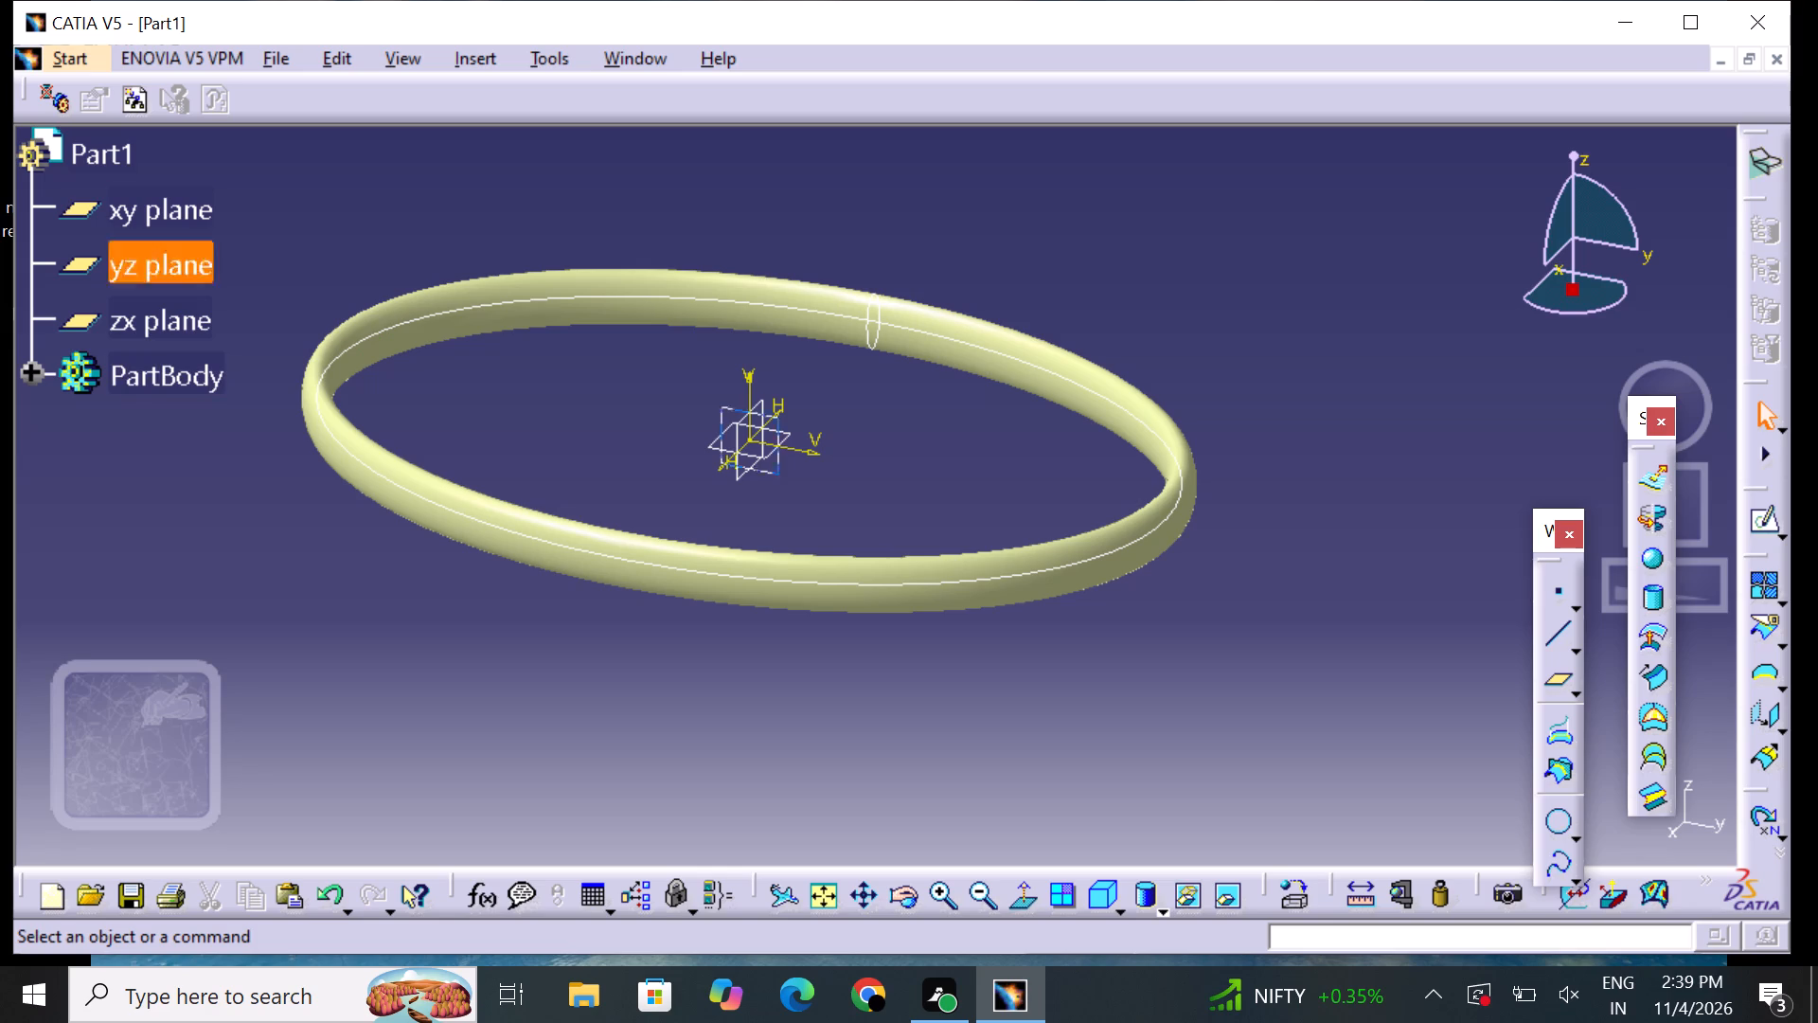
{"action": "left_click", "coordinate": [122, 225]}
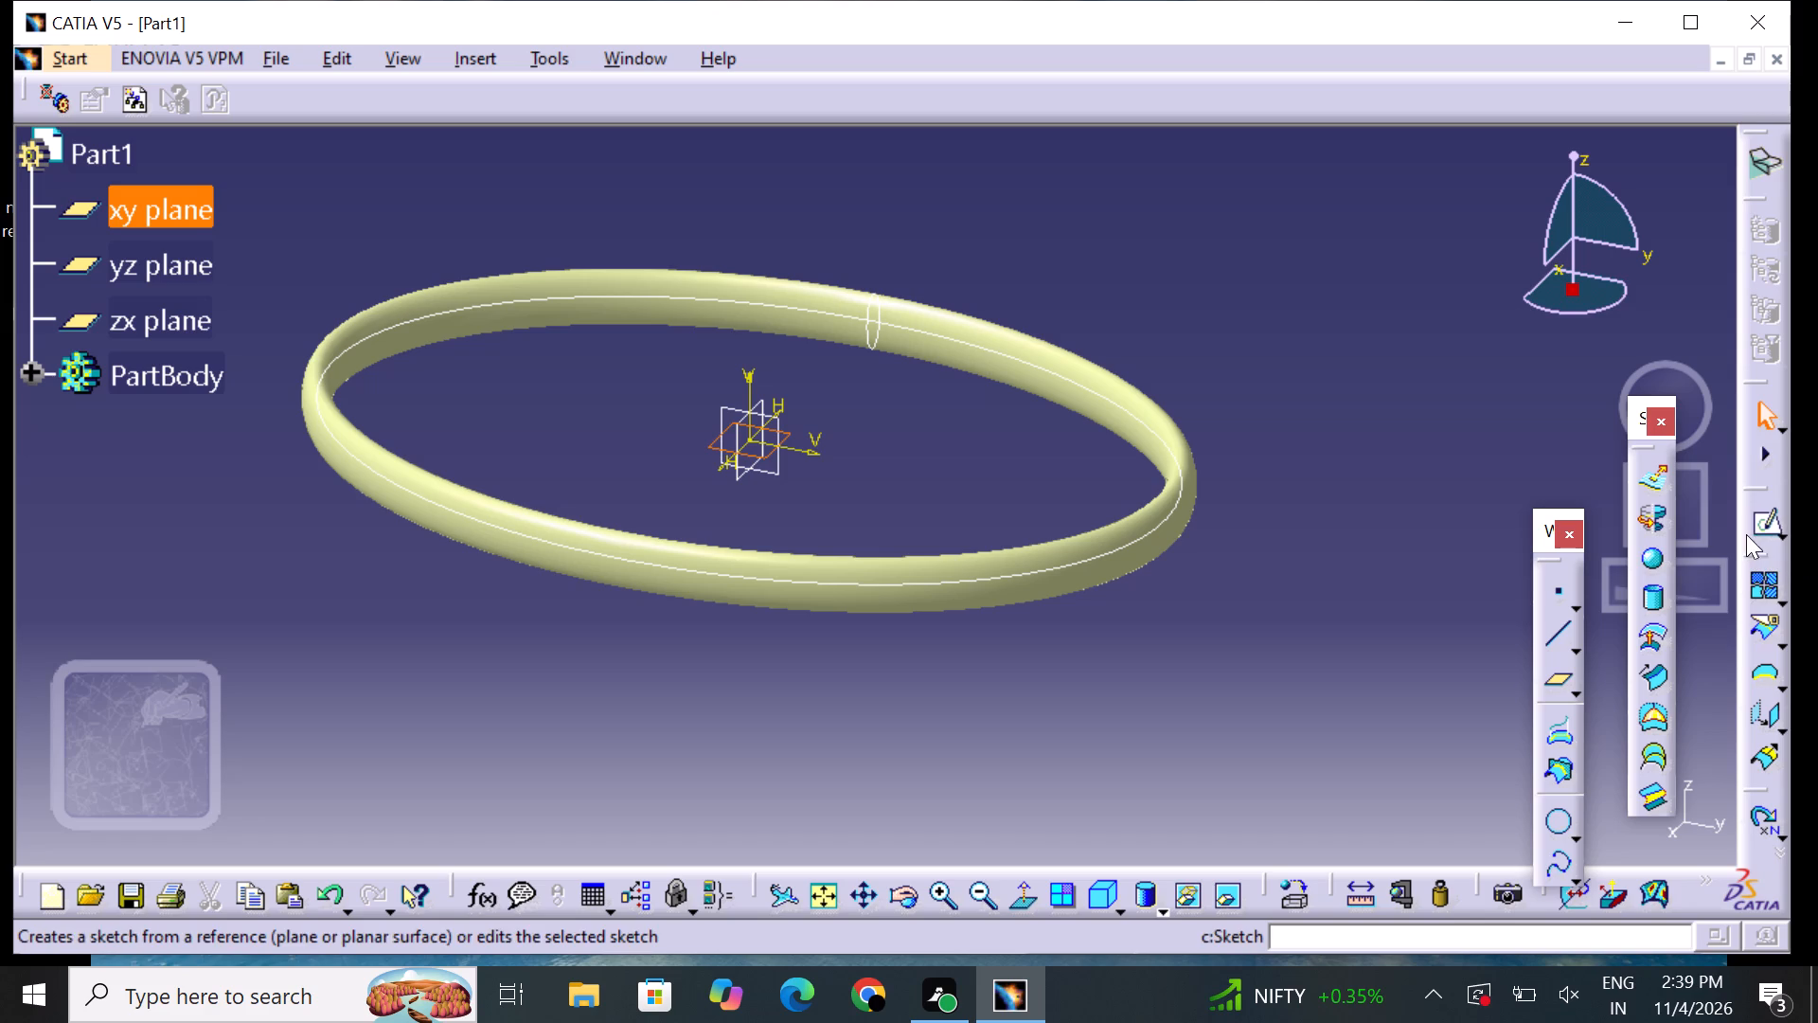
{"action": "left_click", "coordinate": [1769, 511]}
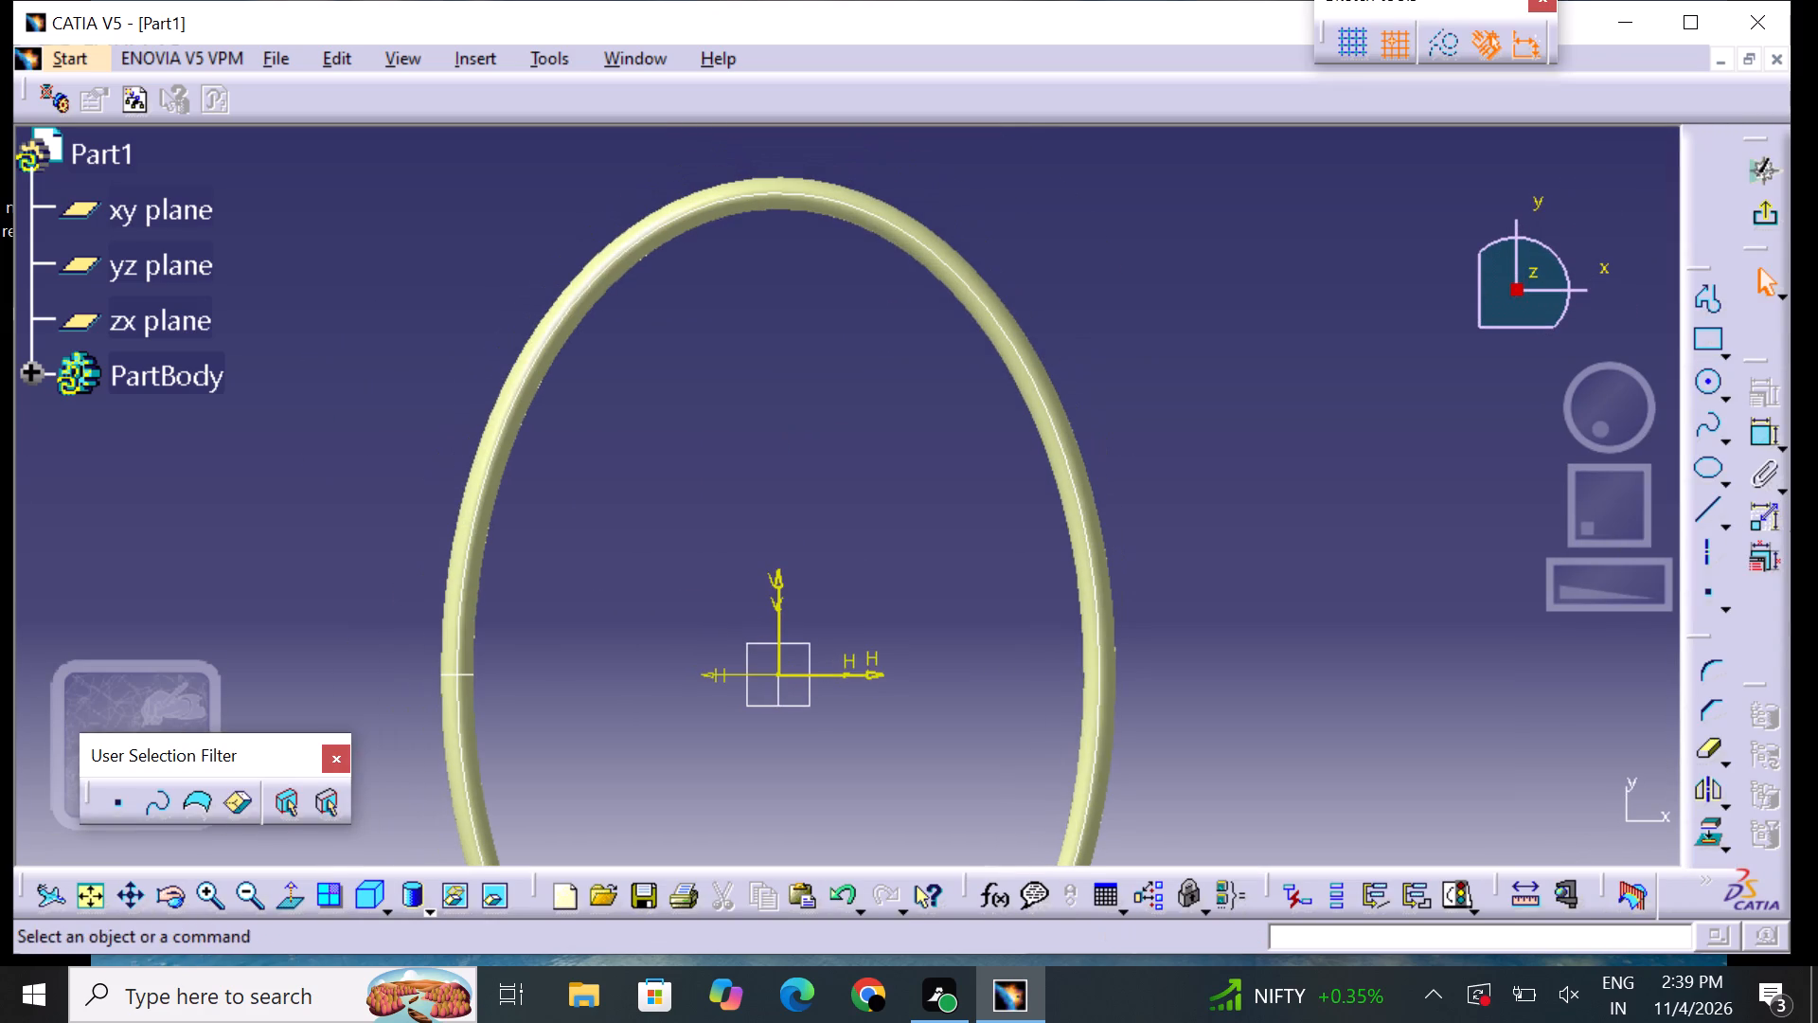
Sketch an arc of about 155 mm radius, centred outside the ring, from just above its +Y end on the vertical axis to its +X side.
{"action": "middle_click_drag", "start_coordinate": [1316, 530], "coordinate": [1325, 395]}
{"action": "left_click", "coordinate": [262, 910]}
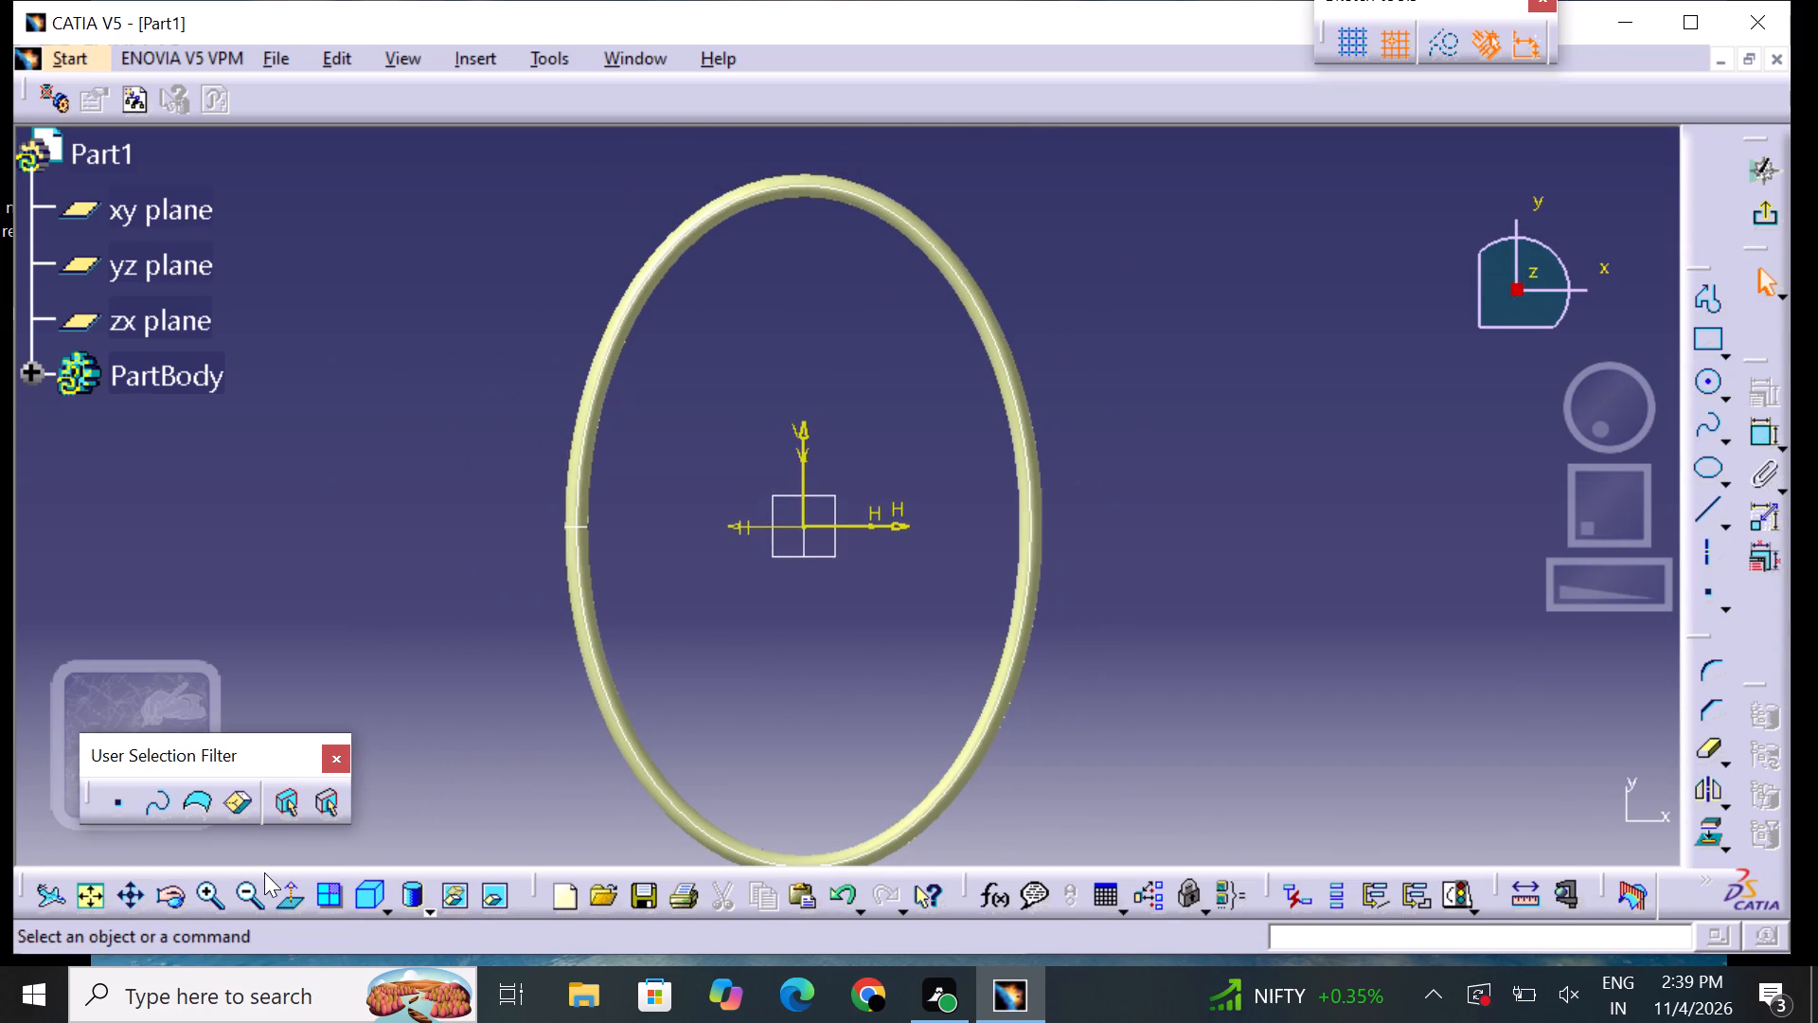
{"action": "left_click", "coordinate": [253, 878]}
{"action": "middle_click_drag", "start_coordinate": [635, 745], "coordinate": [662, 697]}
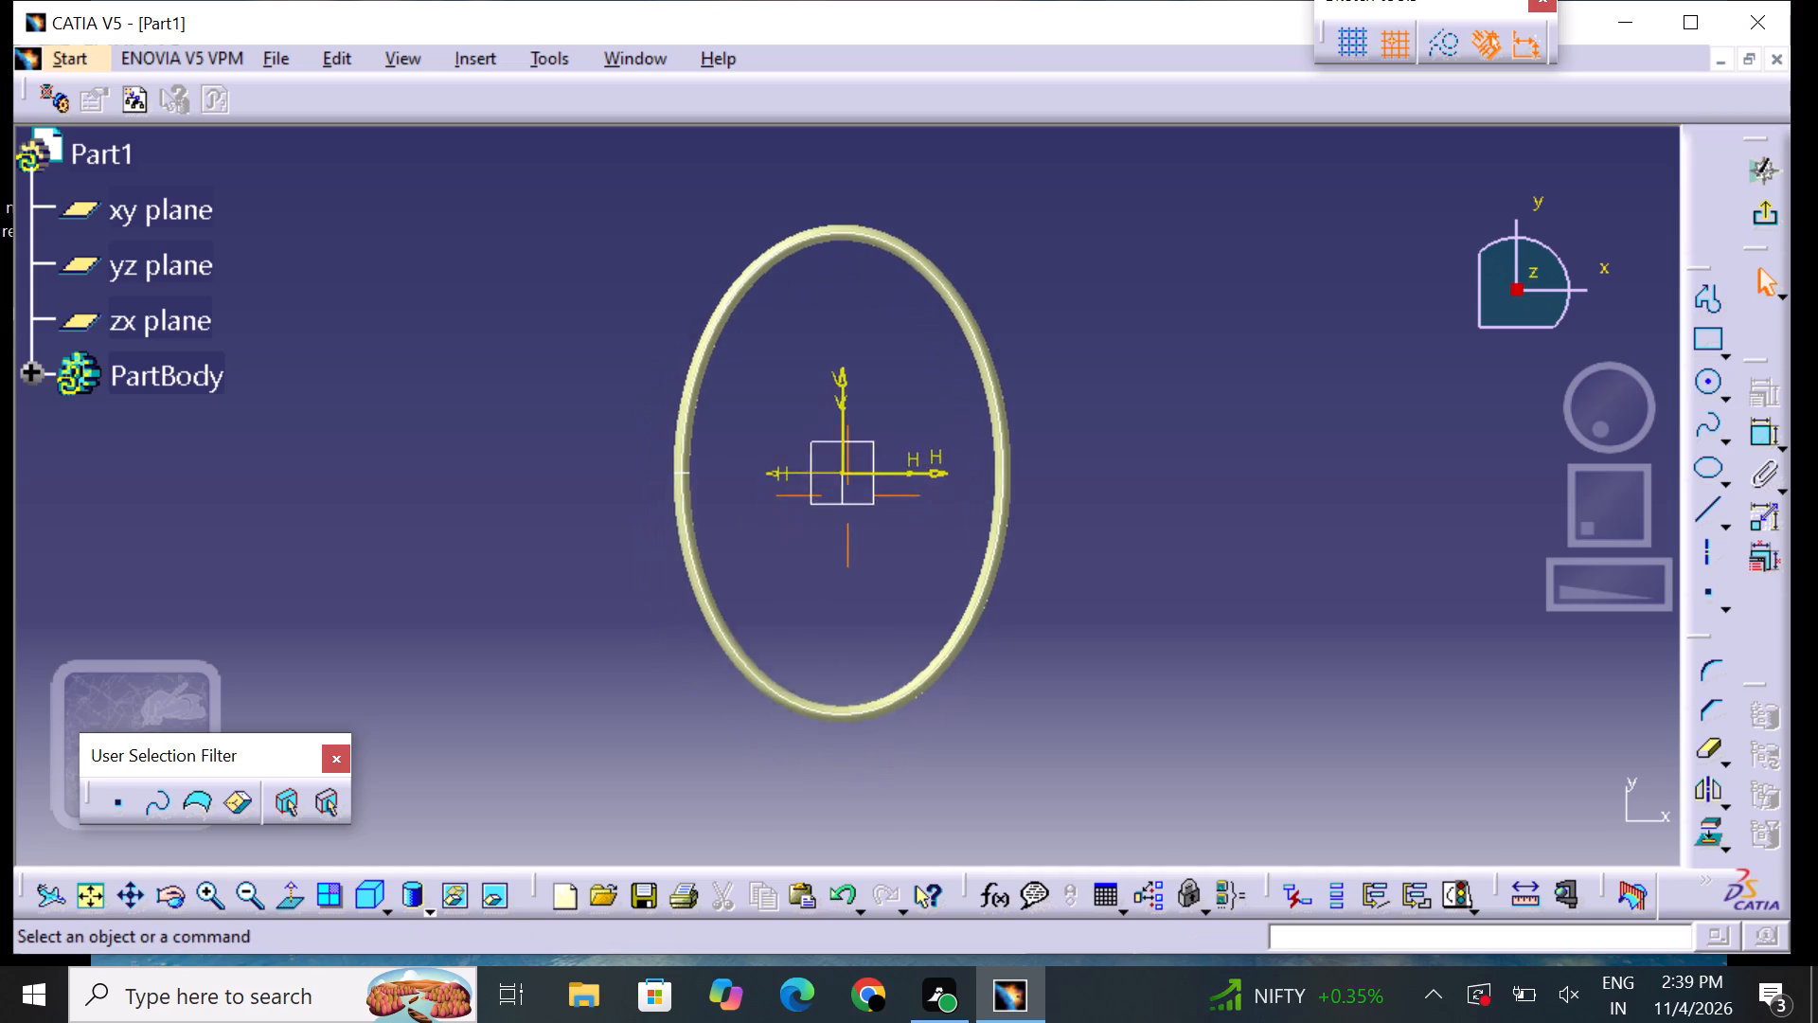
{"action": "middle_click_drag", "start_coordinate": [662, 697], "coordinate": [666, 646]}
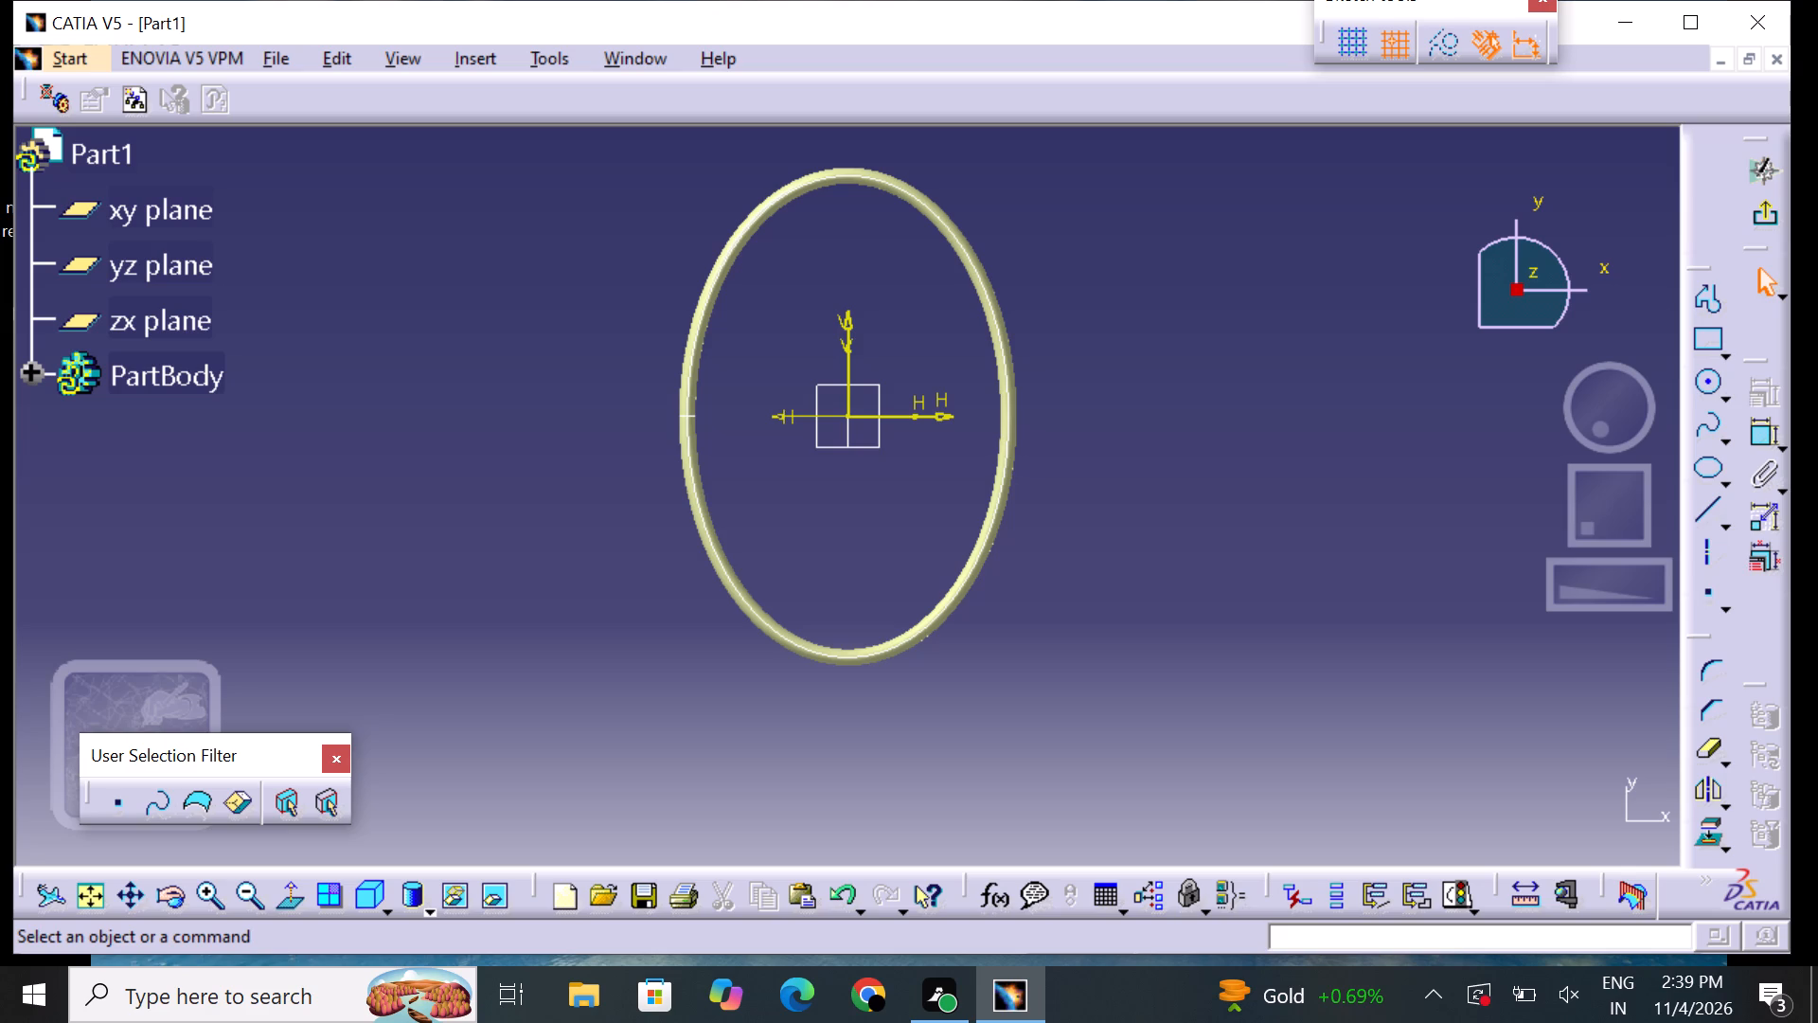
{"action": "middle_click_drag", "start_coordinate": [1034, 638], "coordinate": [1055, 612]}
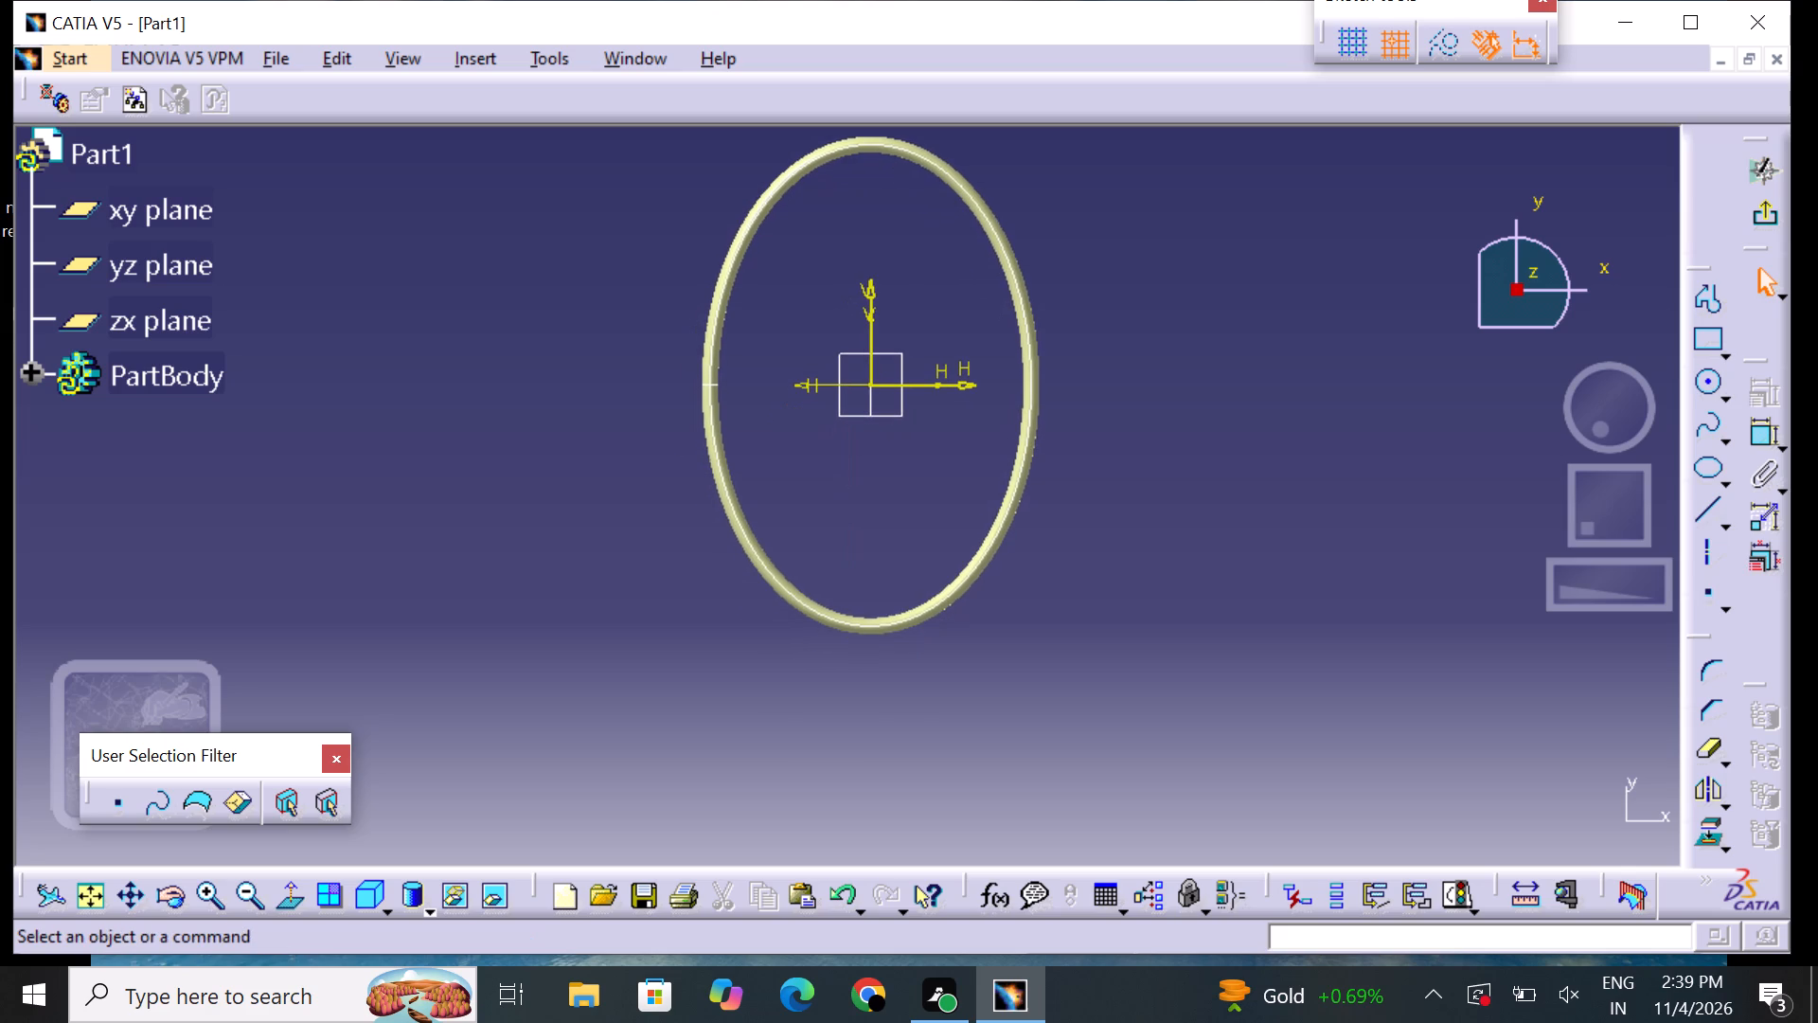
{"action": "middle_click_drag", "start_coordinate": [1055, 613], "coordinate": [1017, 591]}
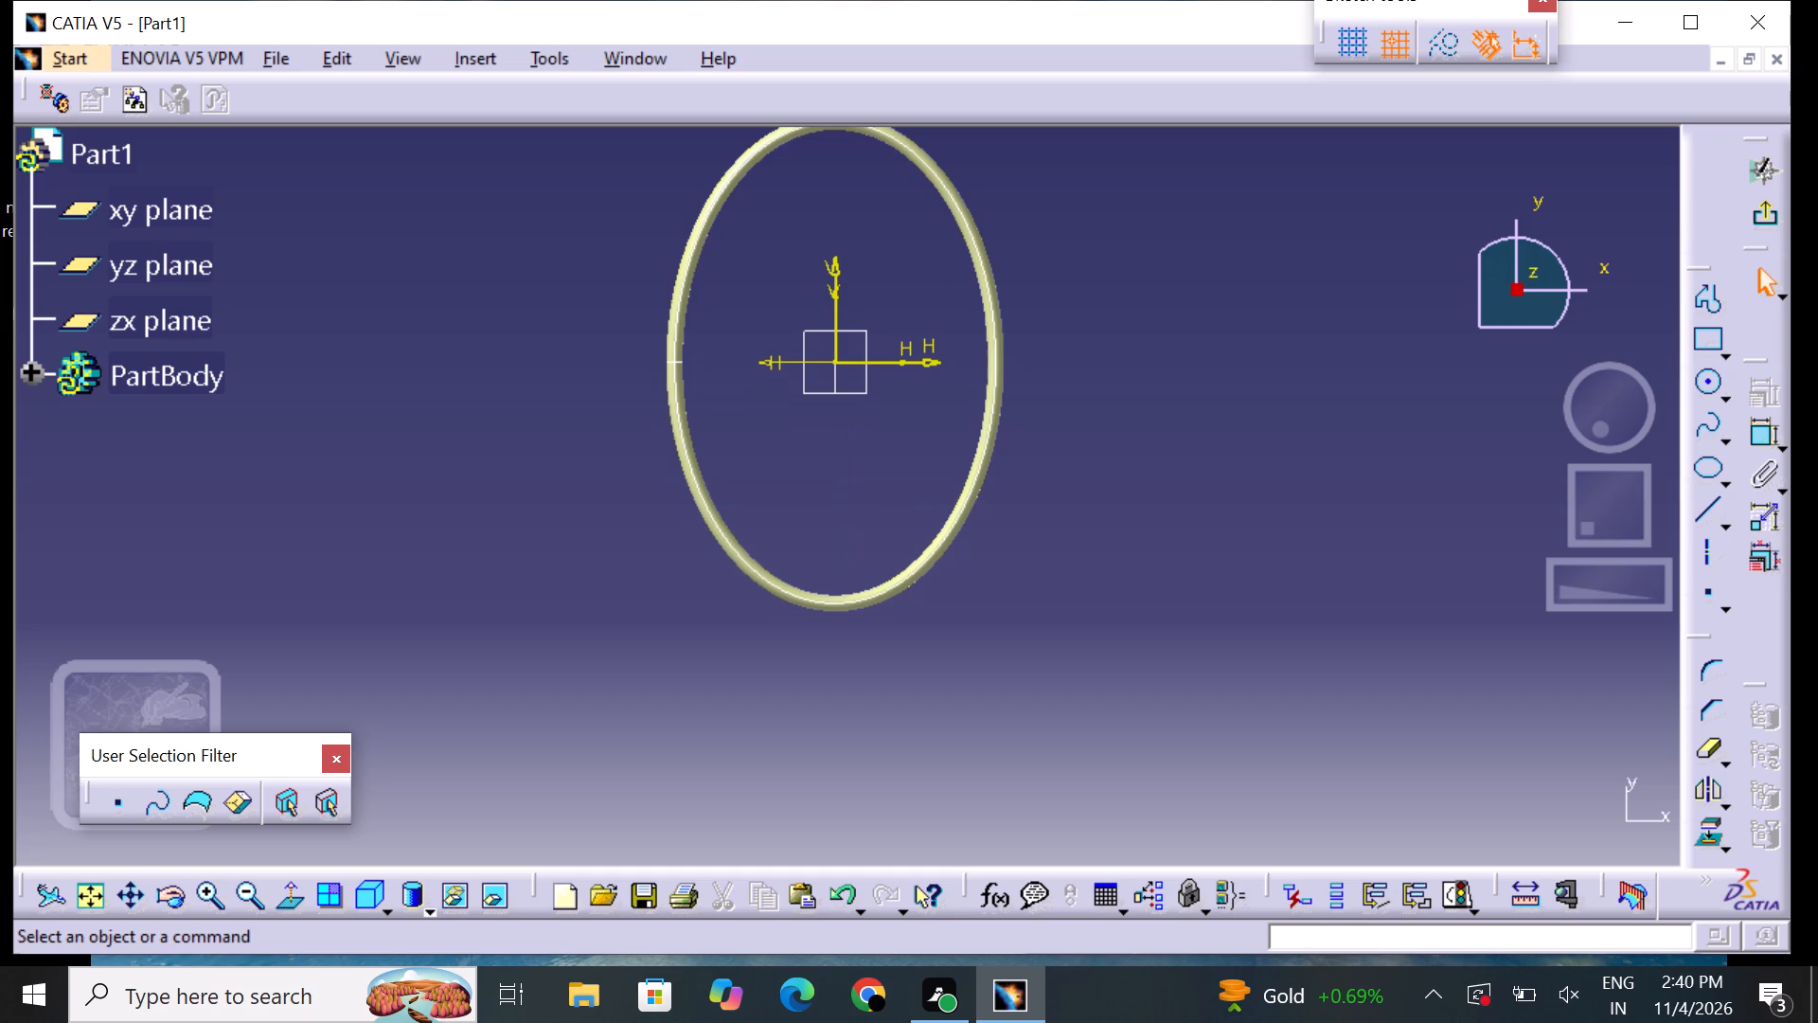
{"action": "middle_click_drag", "start_coordinate": [1097, 522], "coordinate": [1099, 525]}
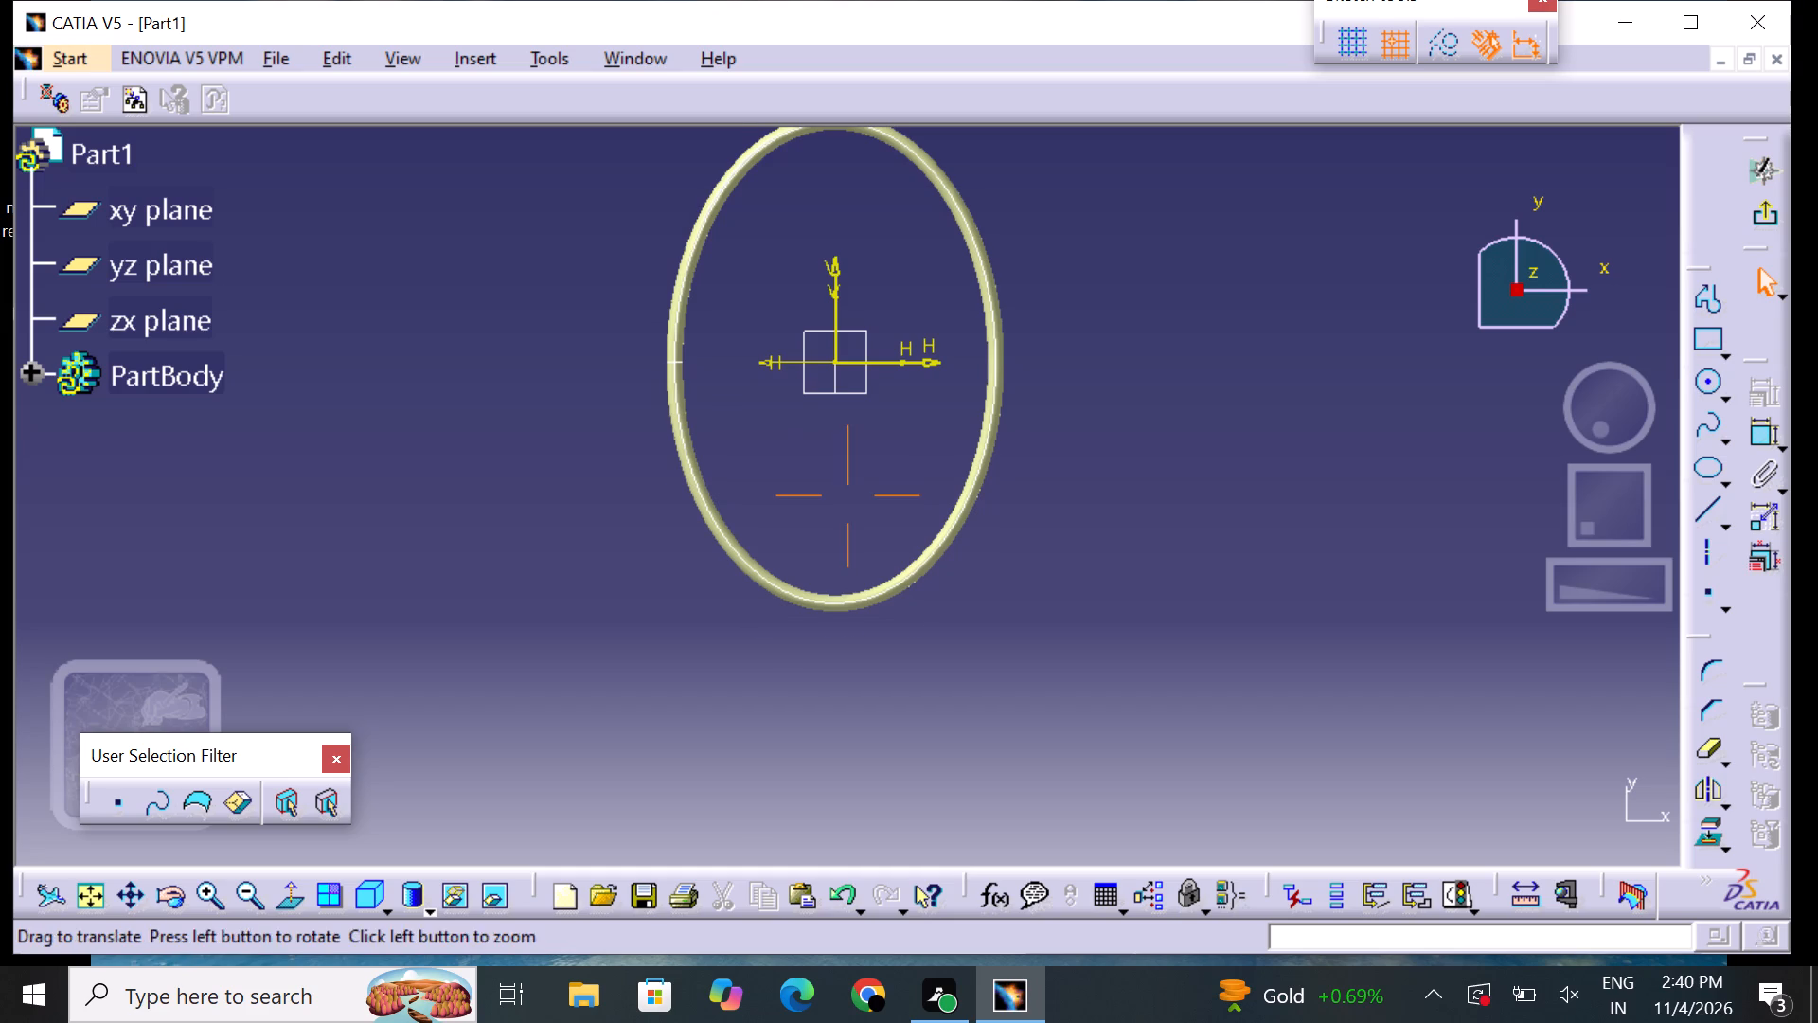
{"action": "middle_click_drag", "start_coordinate": [1099, 525], "coordinate": [1045, 761]}
{"action": "middle_click_drag", "start_coordinate": [1099, 675], "coordinate": [1127, 687]}
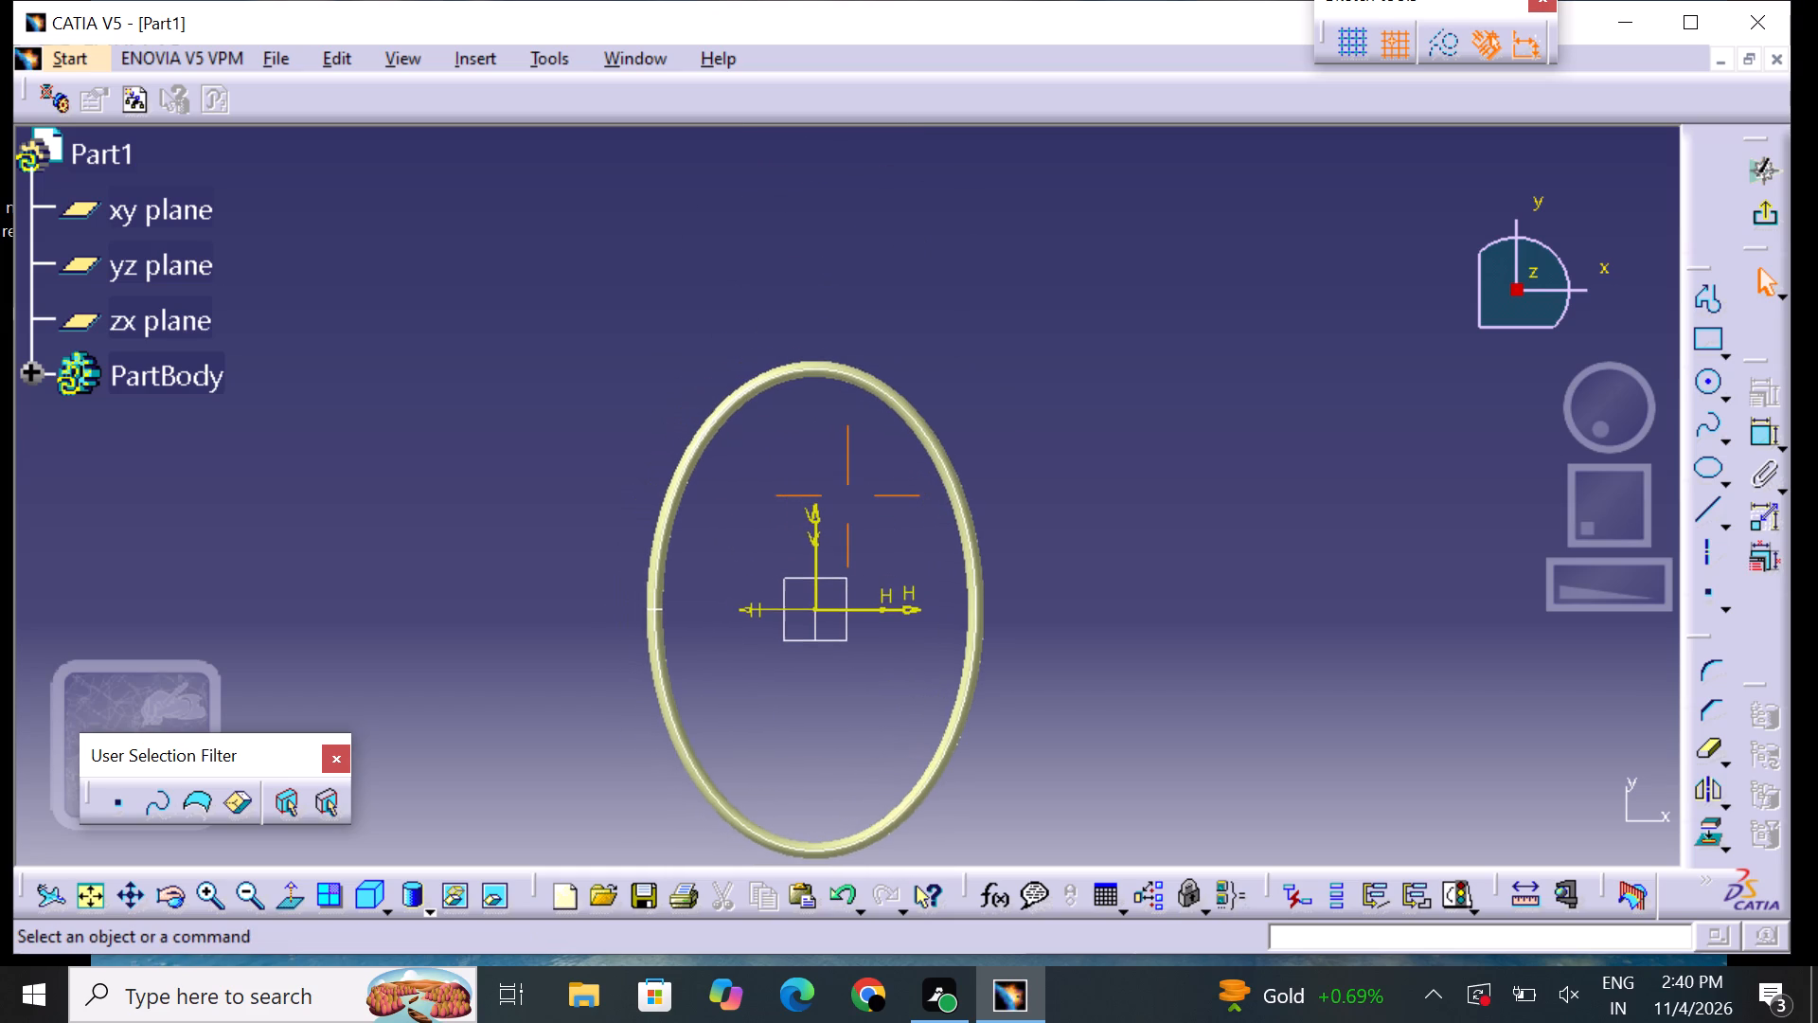
{"action": "middle_click_drag", "start_coordinate": [1127, 687], "coordinate": [1133, 687]}
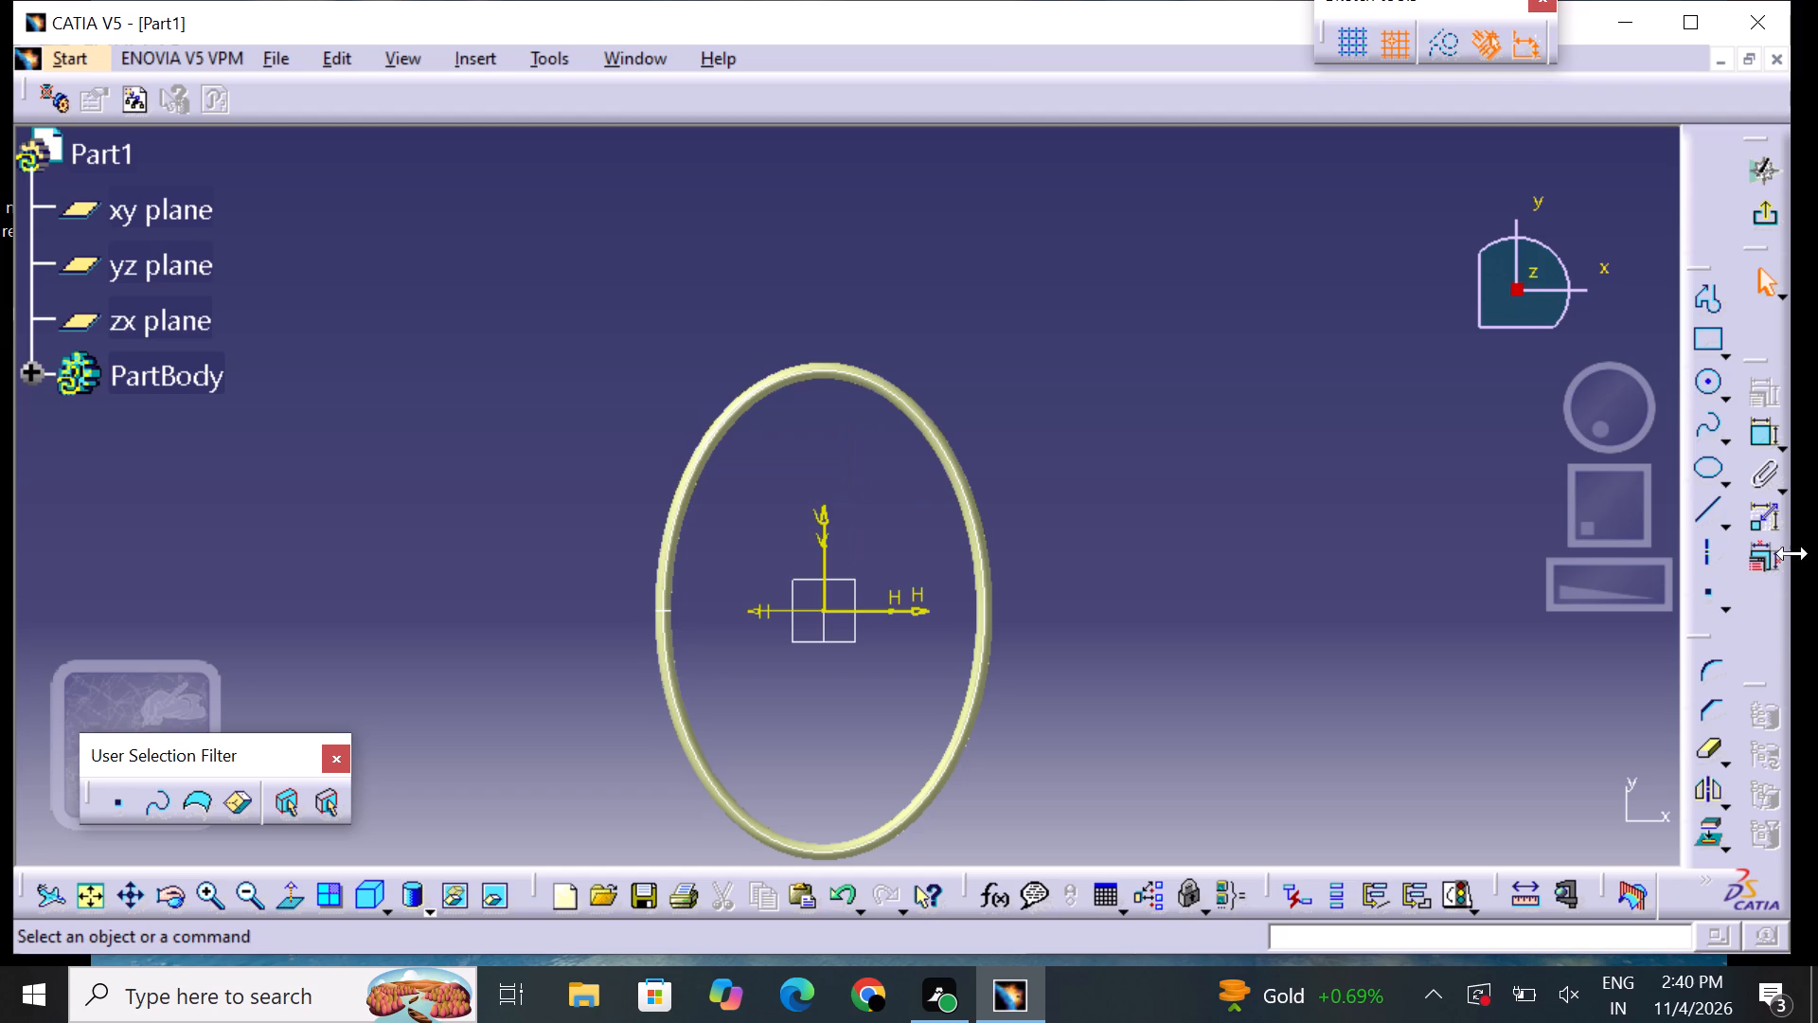
{"action": "left_click", "coordinate": [1722, 406]}
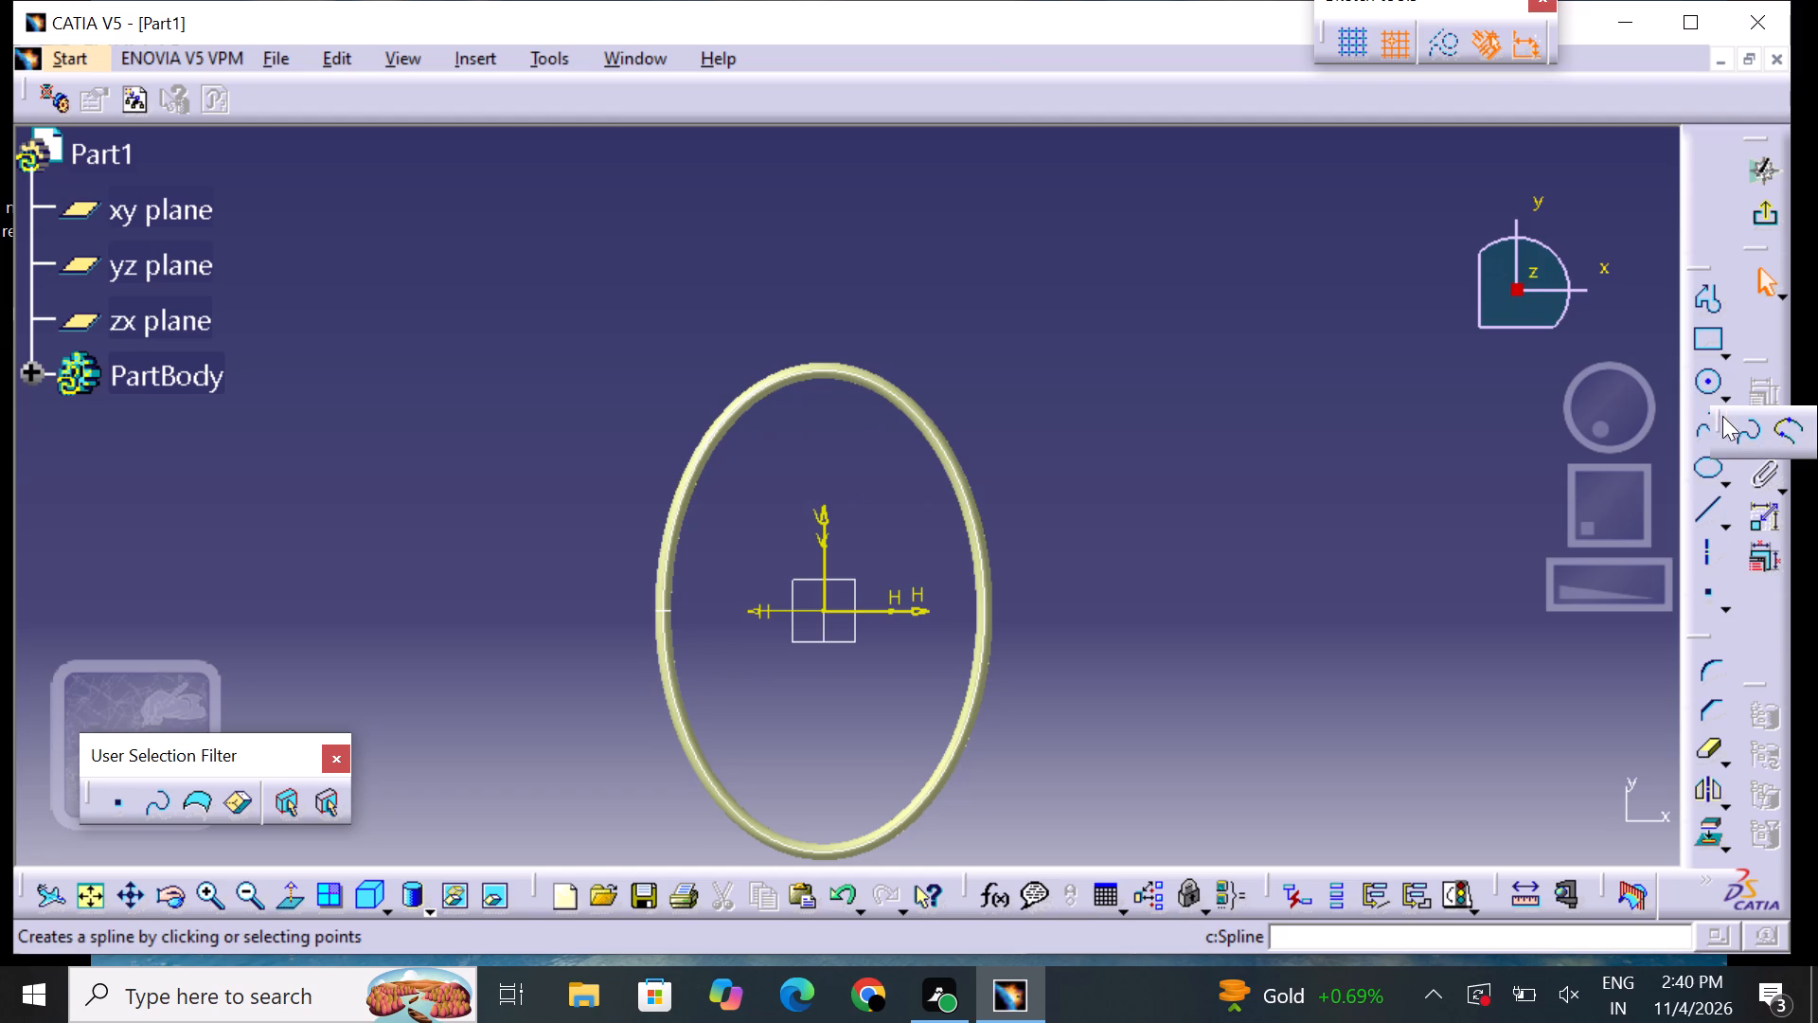
{"action": "left_click", "coordinate": [1595, 422]}
{"action": "left_click", "coordinate": [1722, 392]}
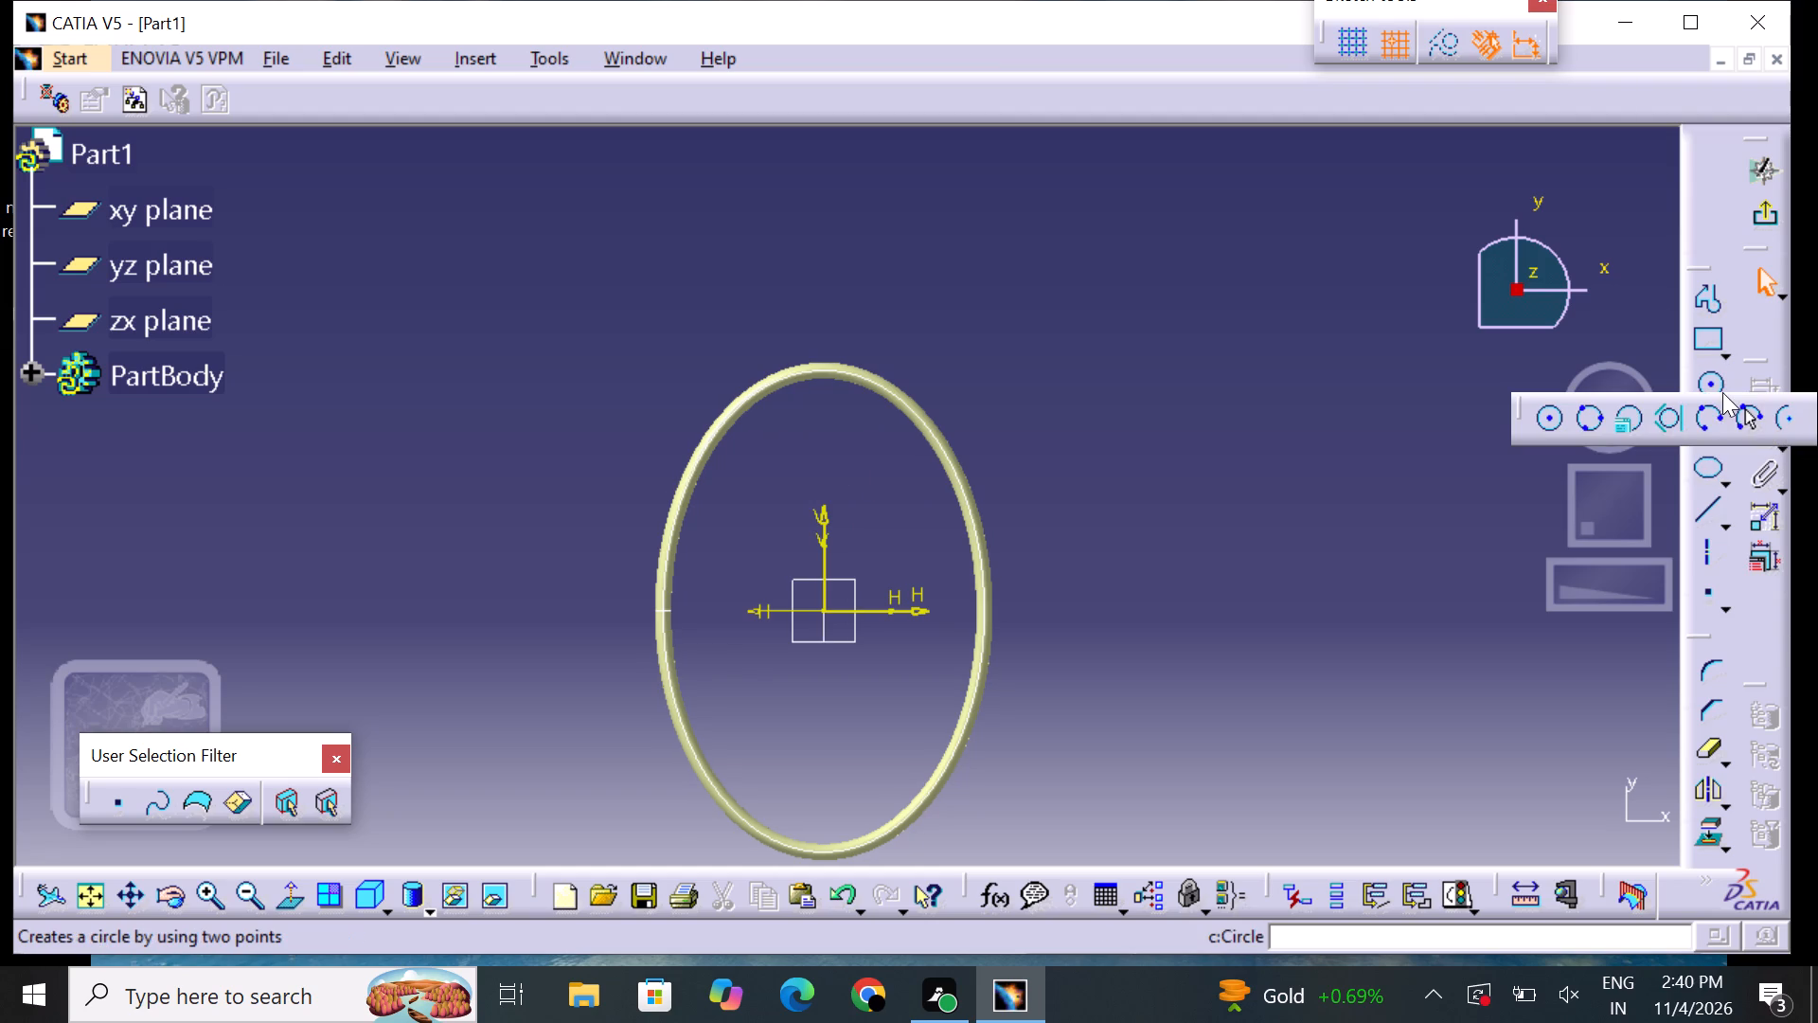
{"action": "left_click", "coordinate": [1781, 414]}
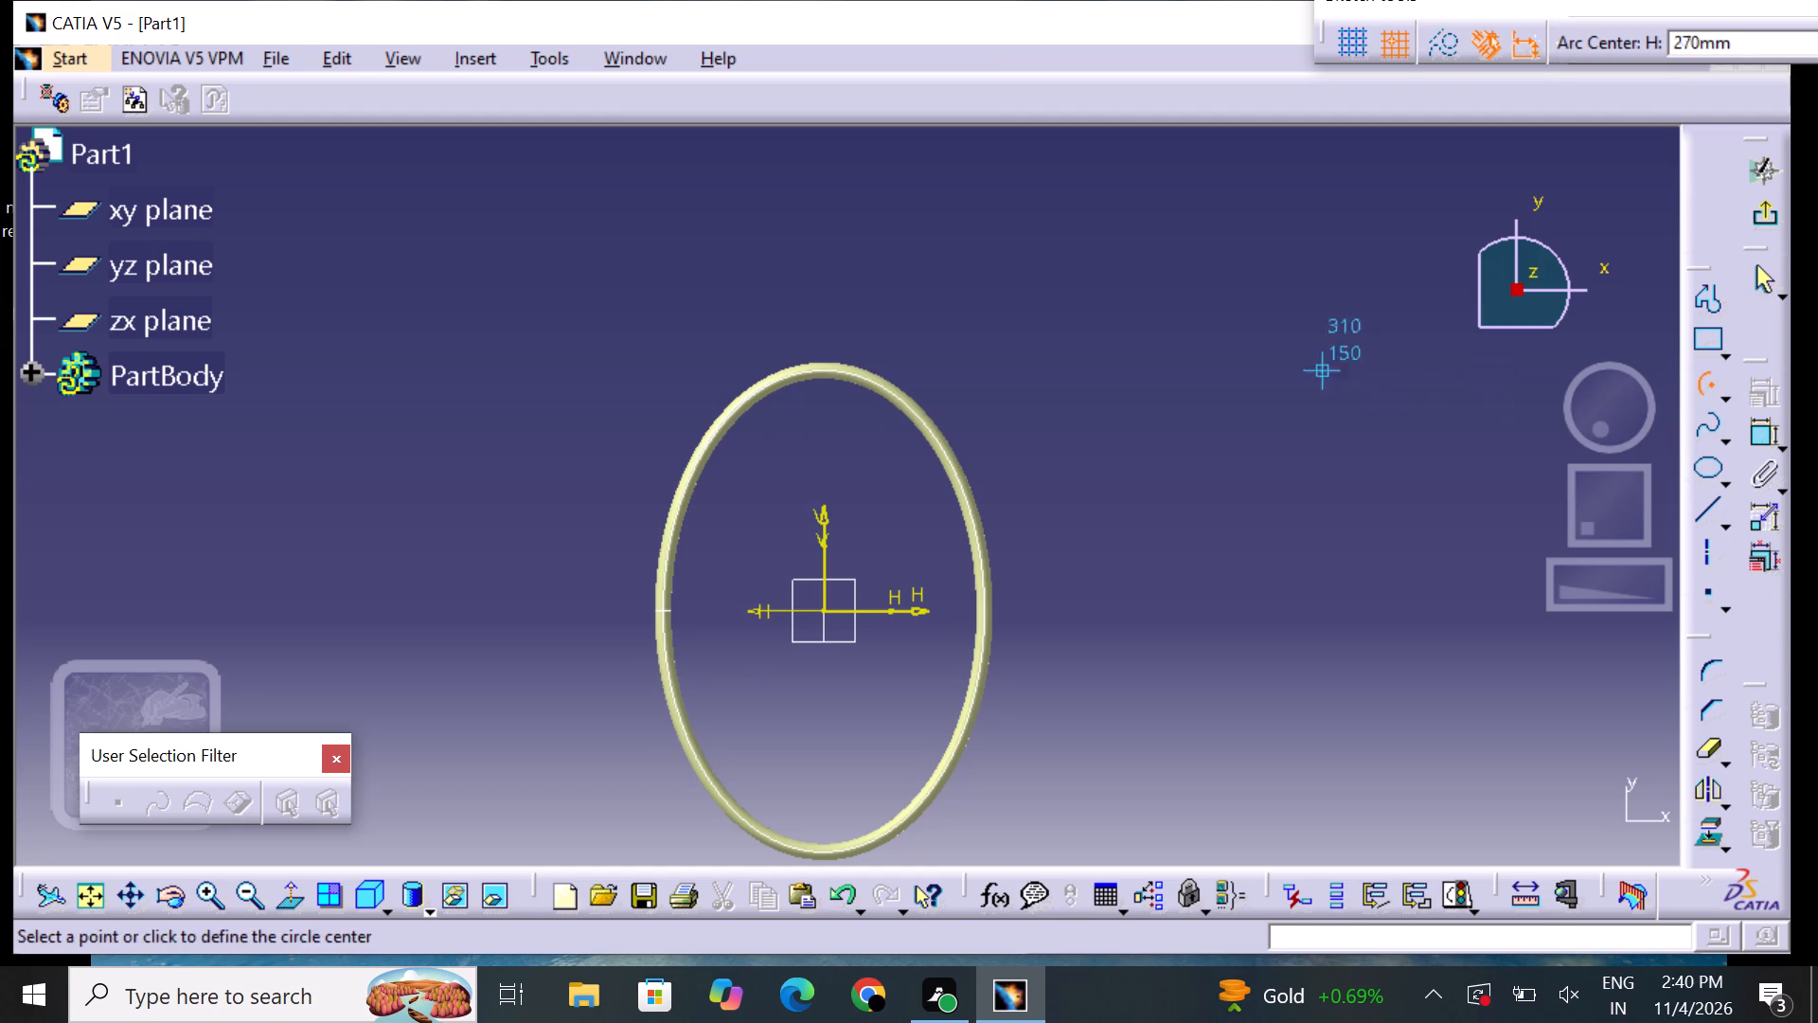
{"action": "left_click", "coordinate": [1064, 280]}
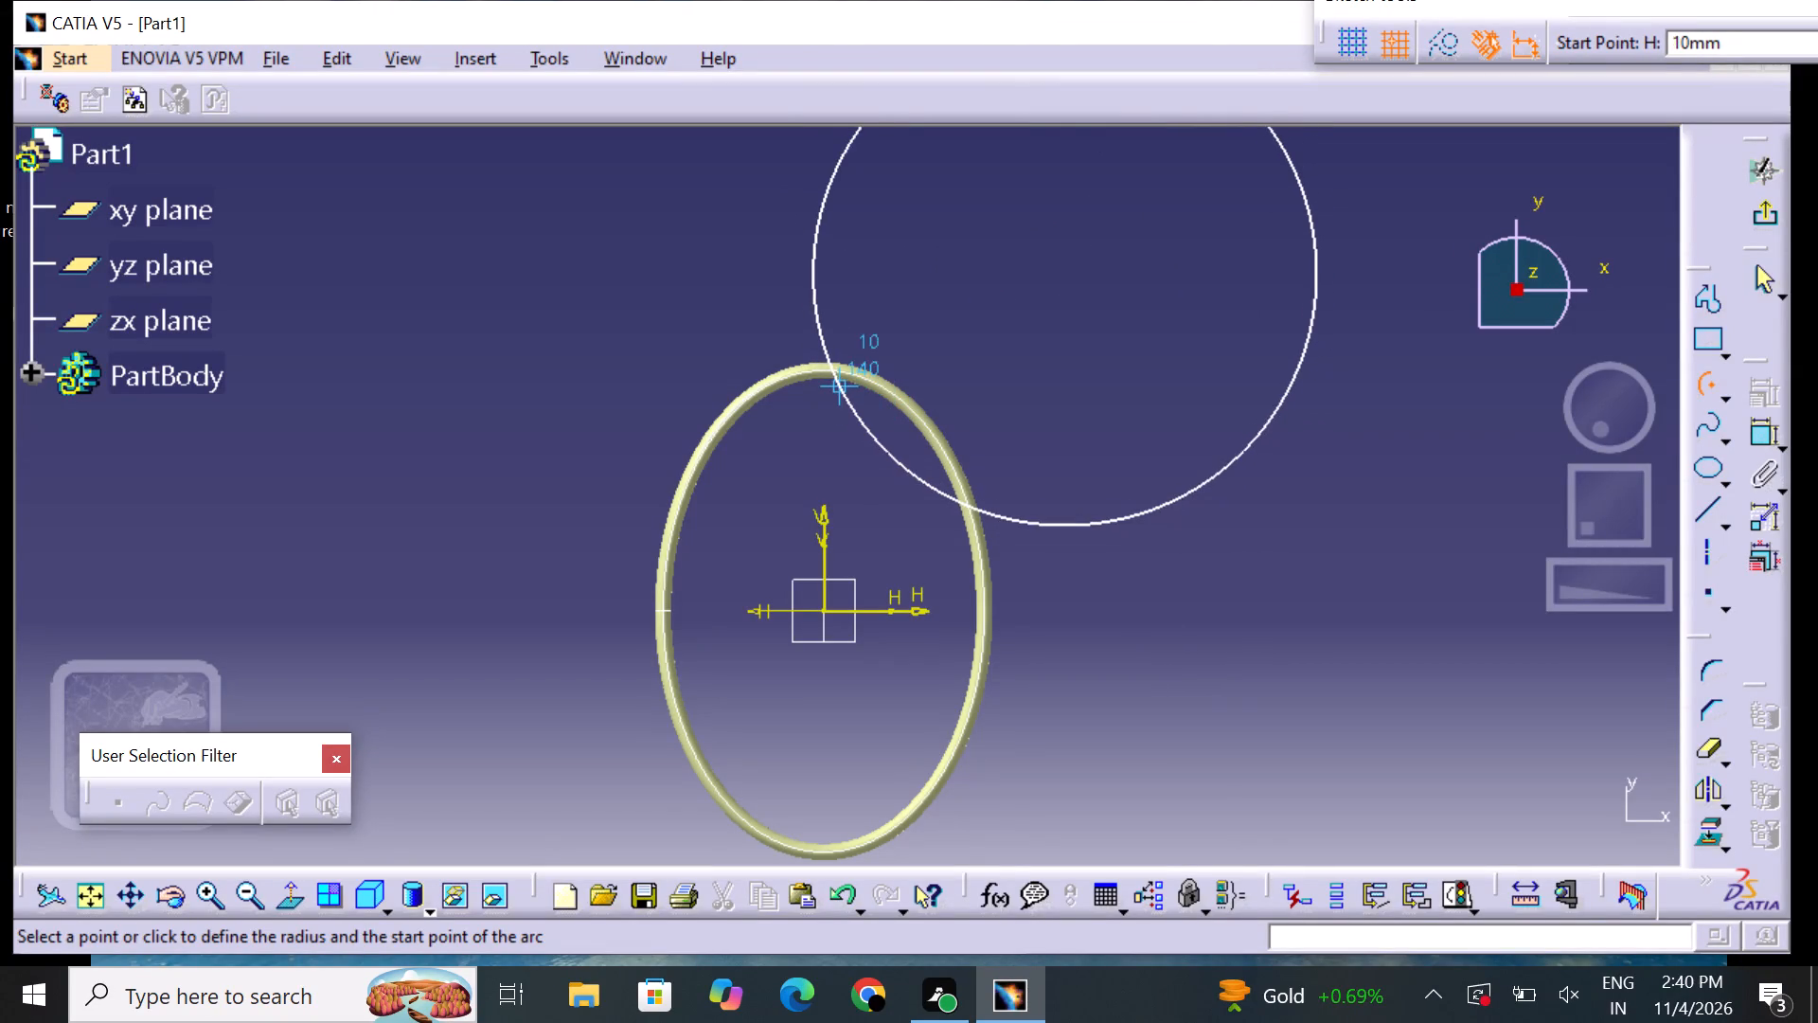
{"action": "left_click", "coordinate": [825, 345]}
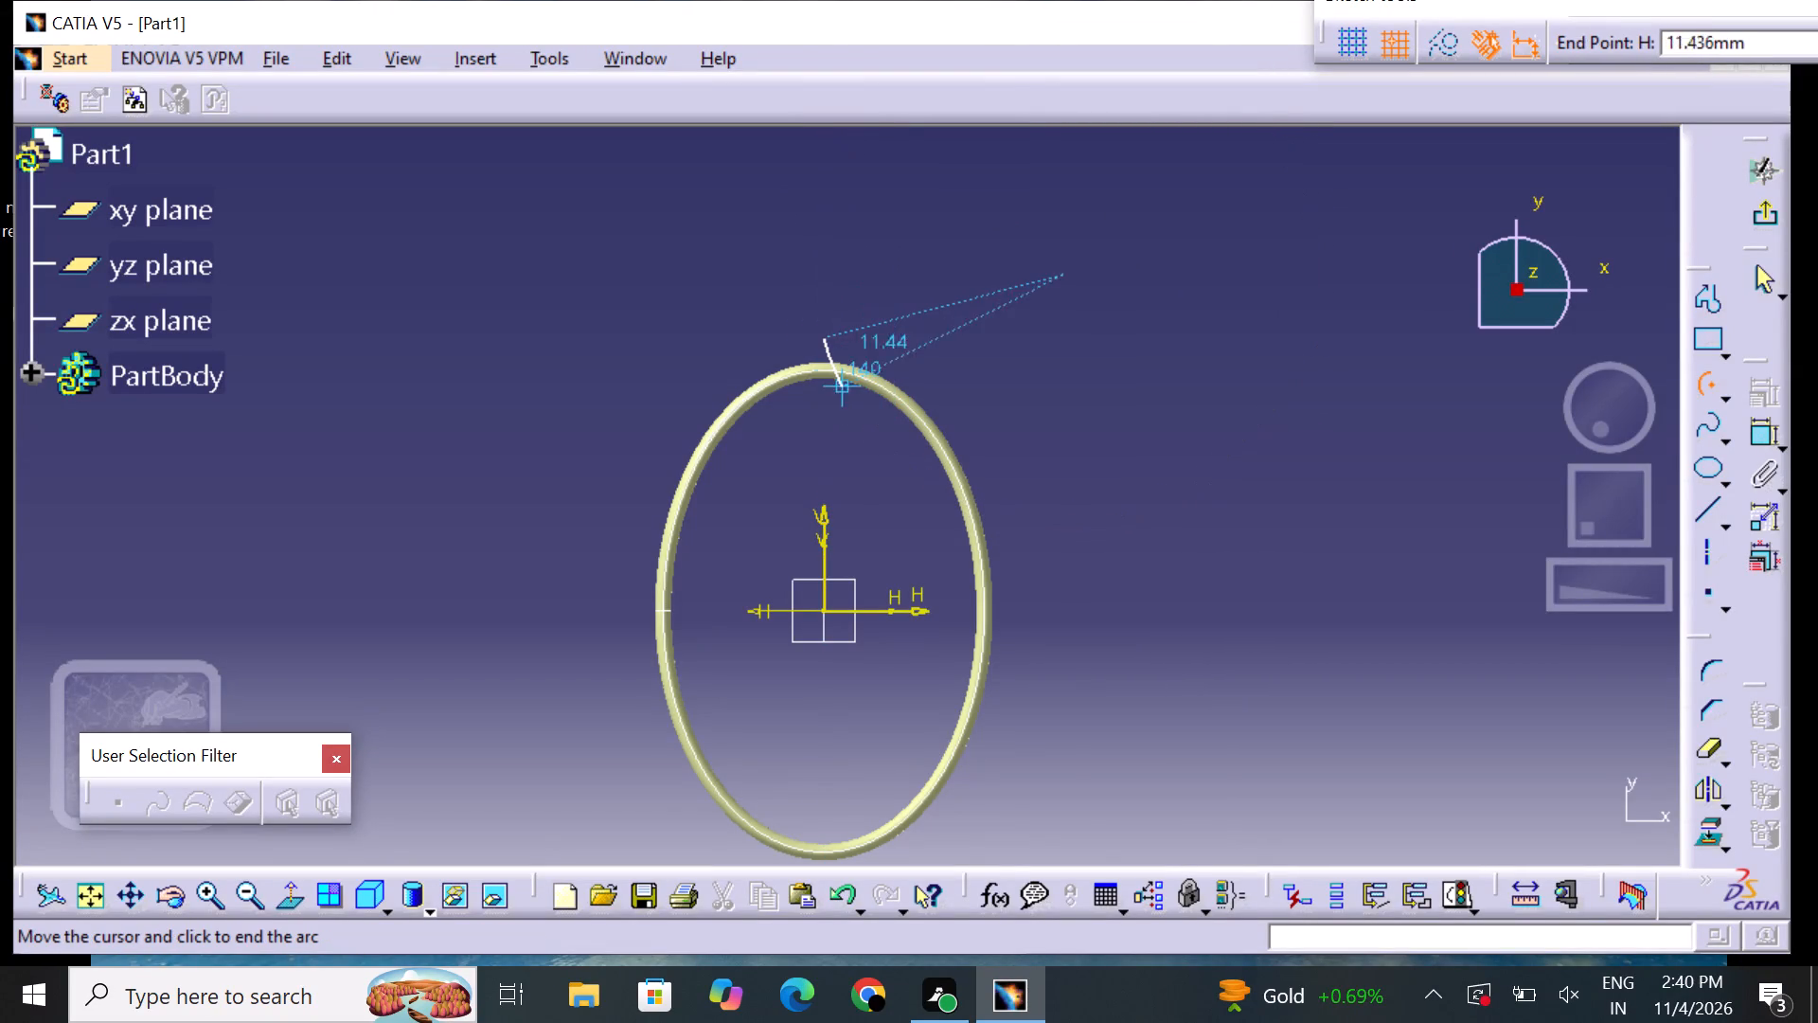
{"action": "left_click", "coordinate": [942, 529]}
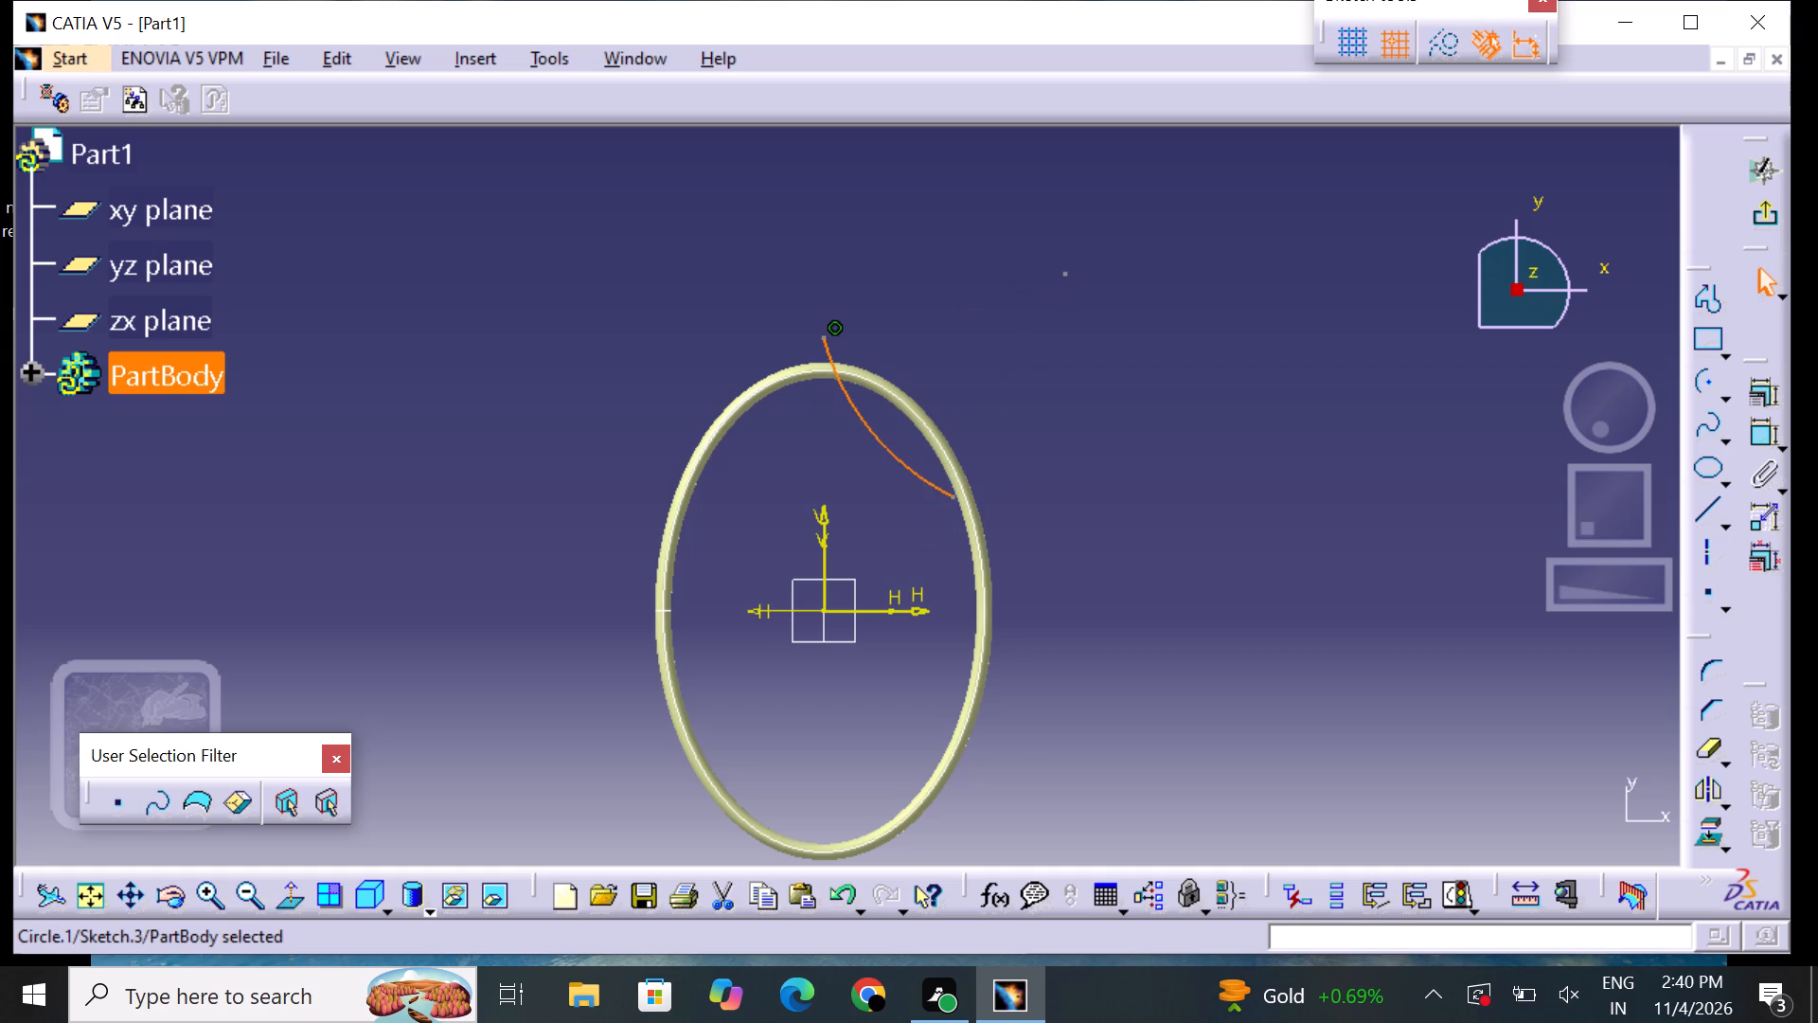
{"action": "left_click", "coordinate": [1082, 494]}
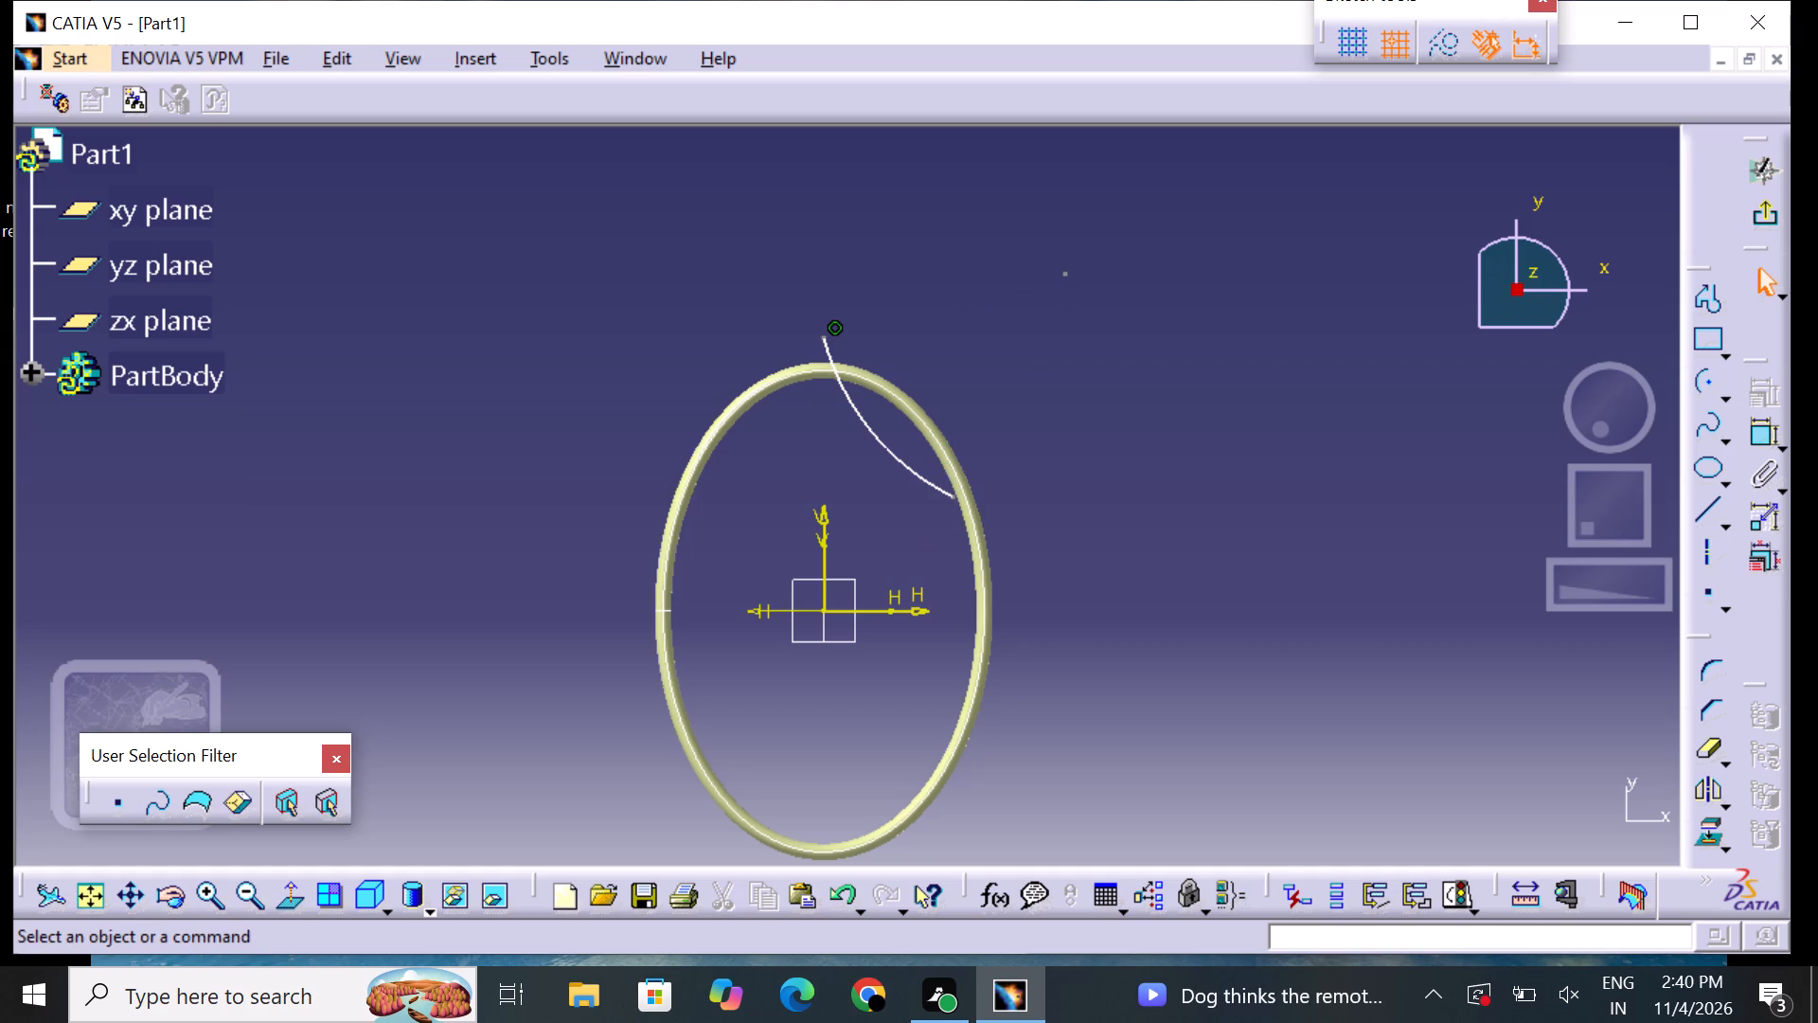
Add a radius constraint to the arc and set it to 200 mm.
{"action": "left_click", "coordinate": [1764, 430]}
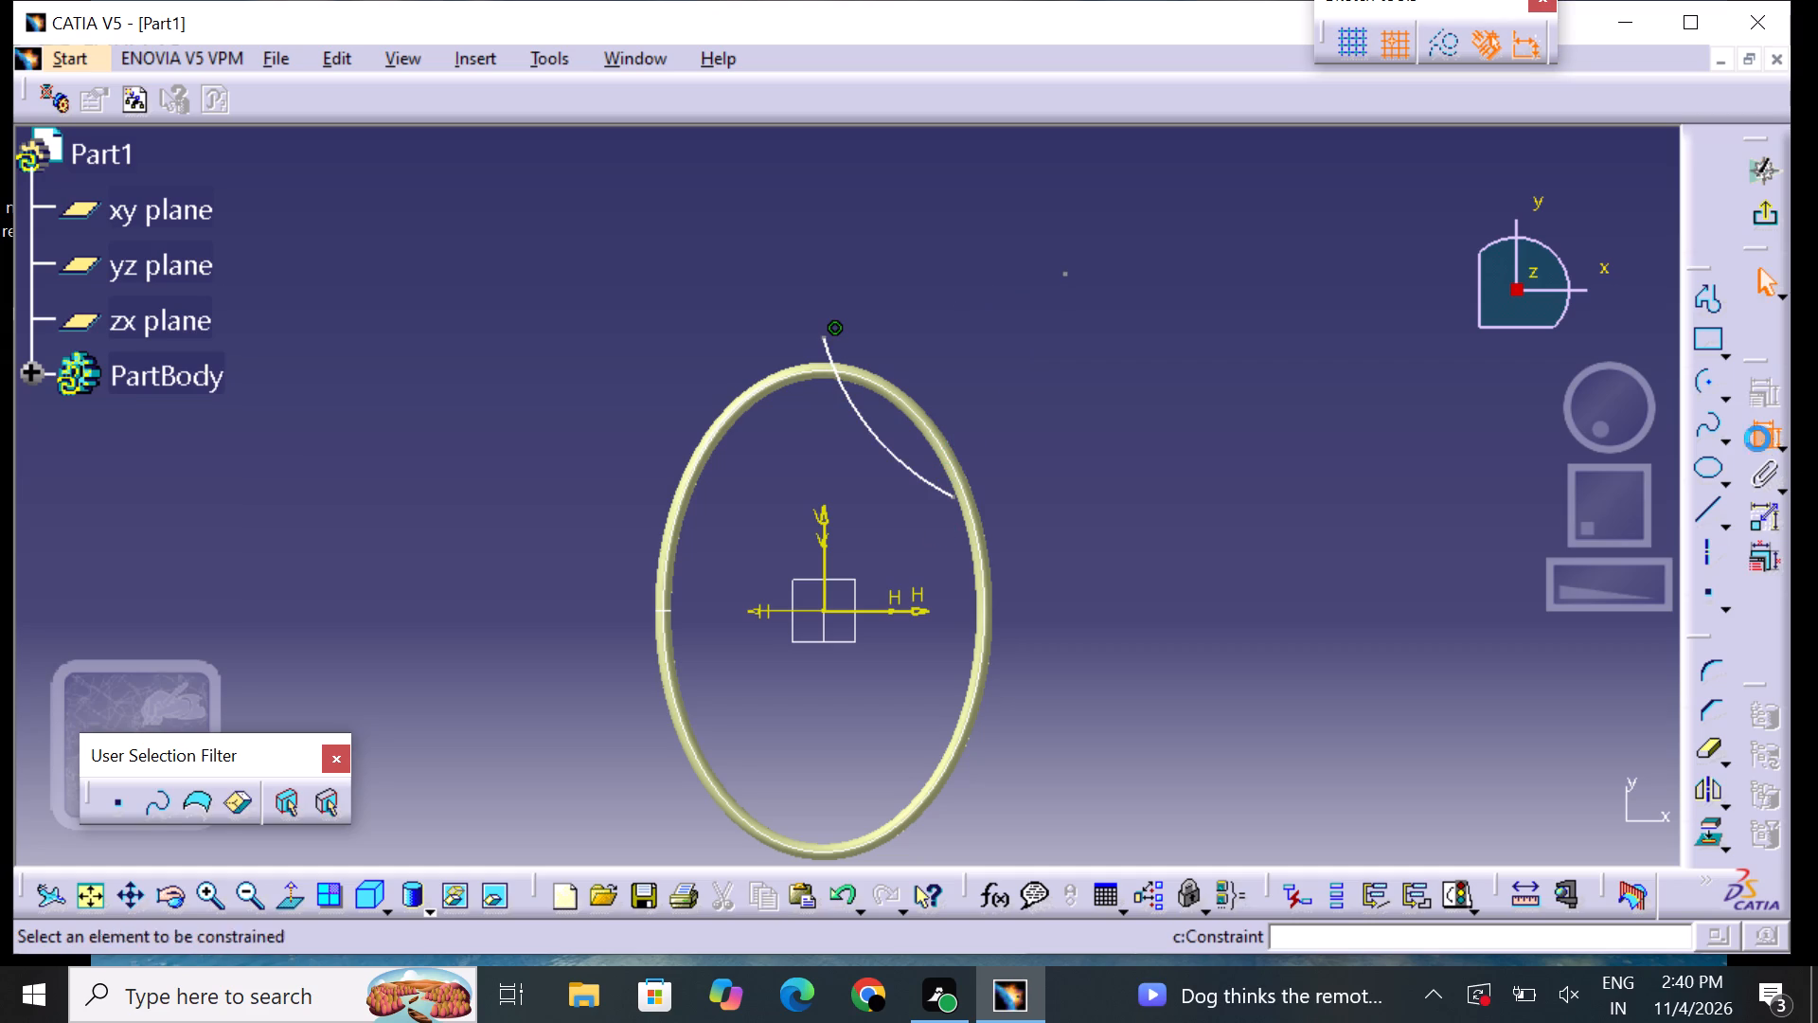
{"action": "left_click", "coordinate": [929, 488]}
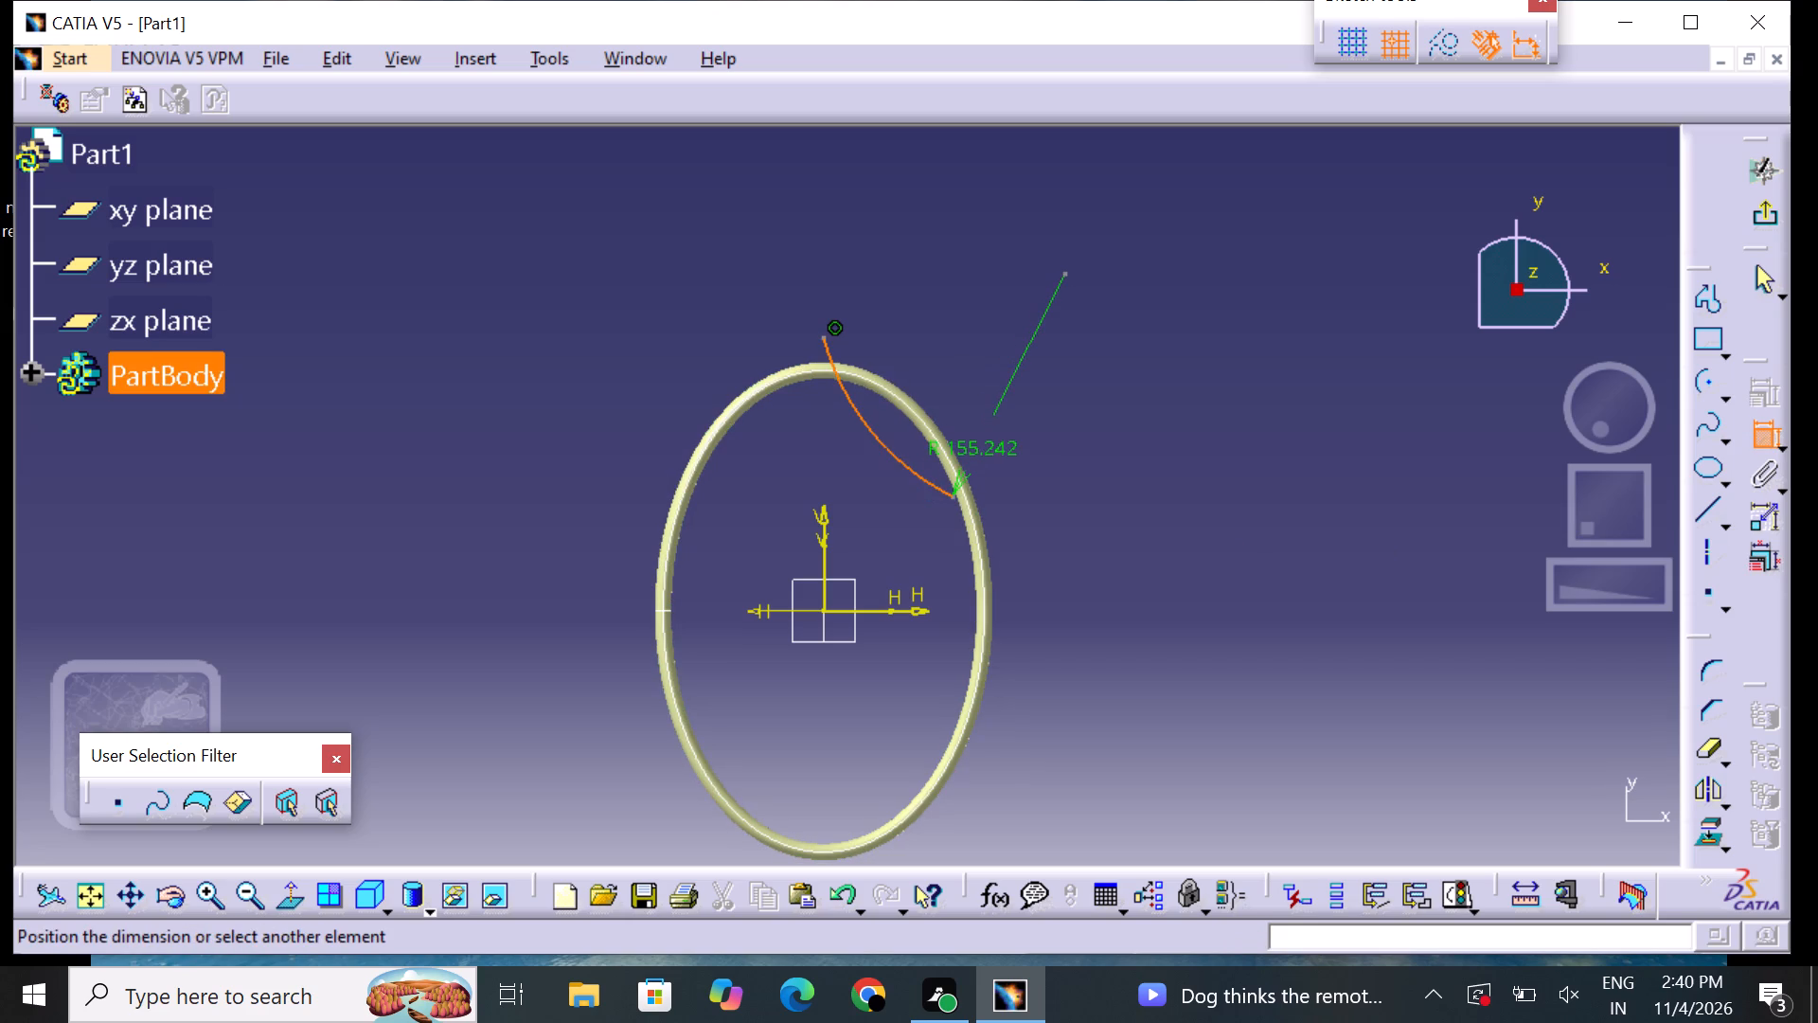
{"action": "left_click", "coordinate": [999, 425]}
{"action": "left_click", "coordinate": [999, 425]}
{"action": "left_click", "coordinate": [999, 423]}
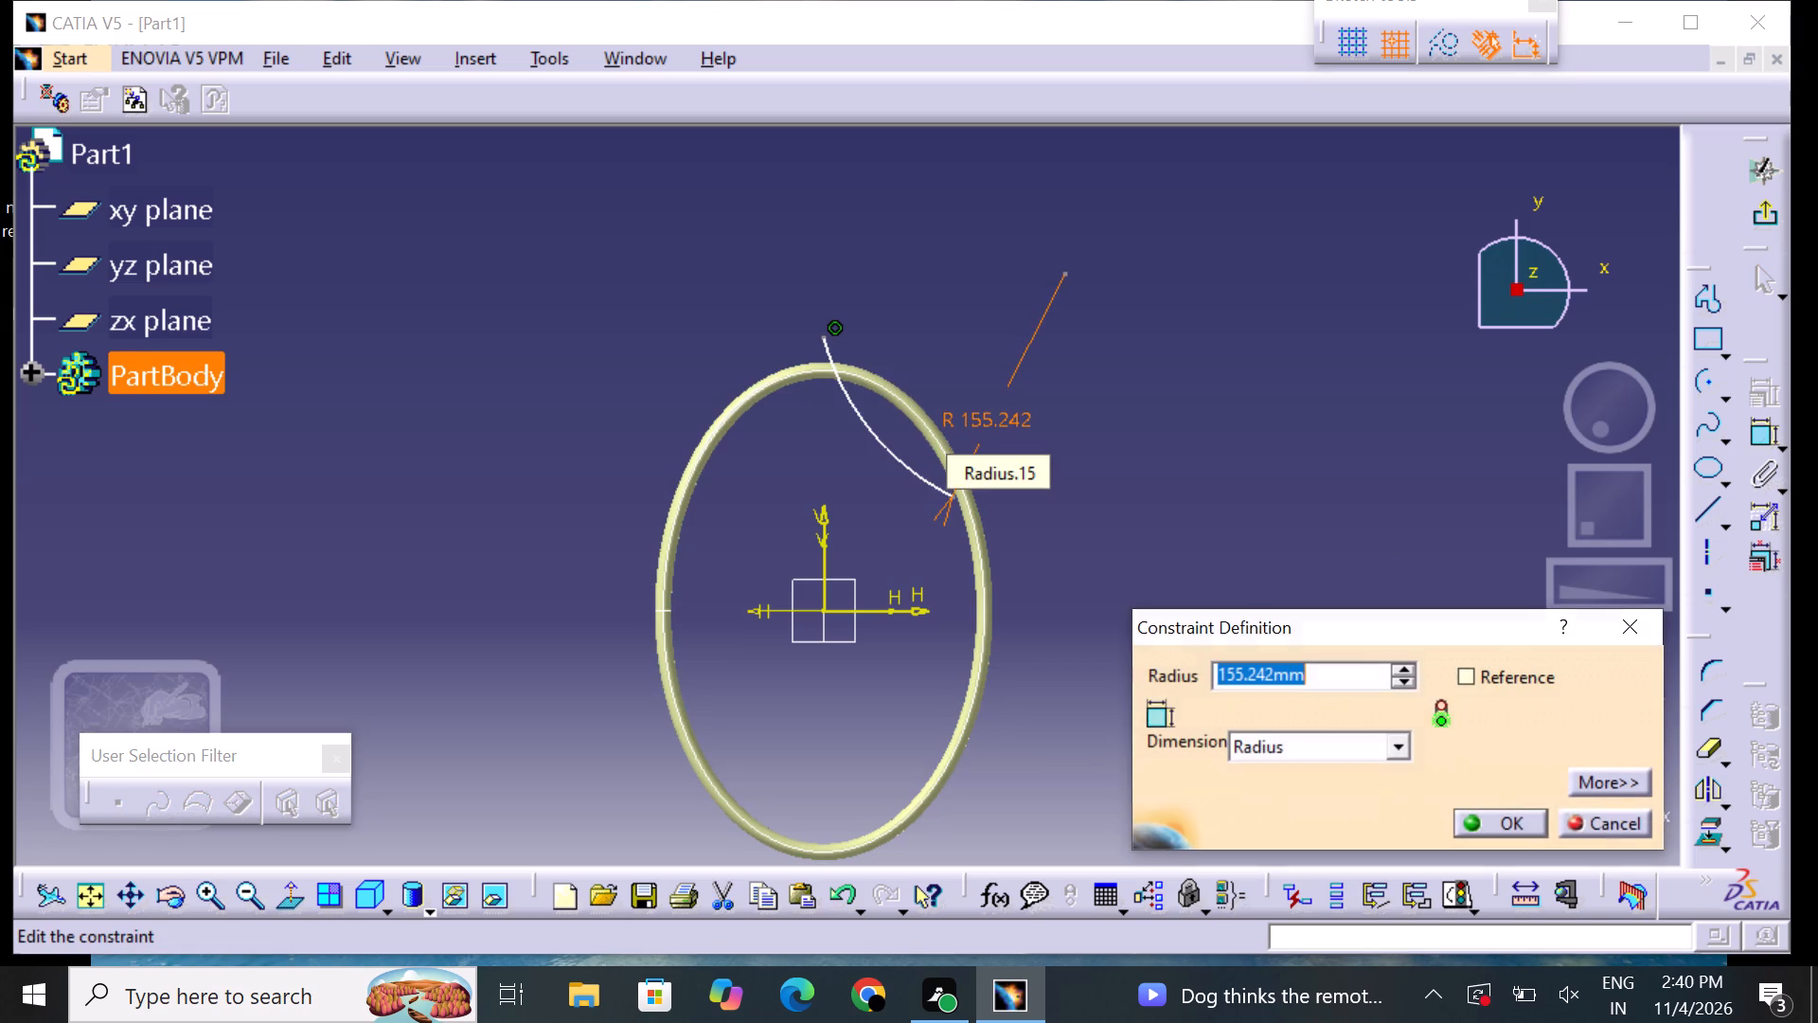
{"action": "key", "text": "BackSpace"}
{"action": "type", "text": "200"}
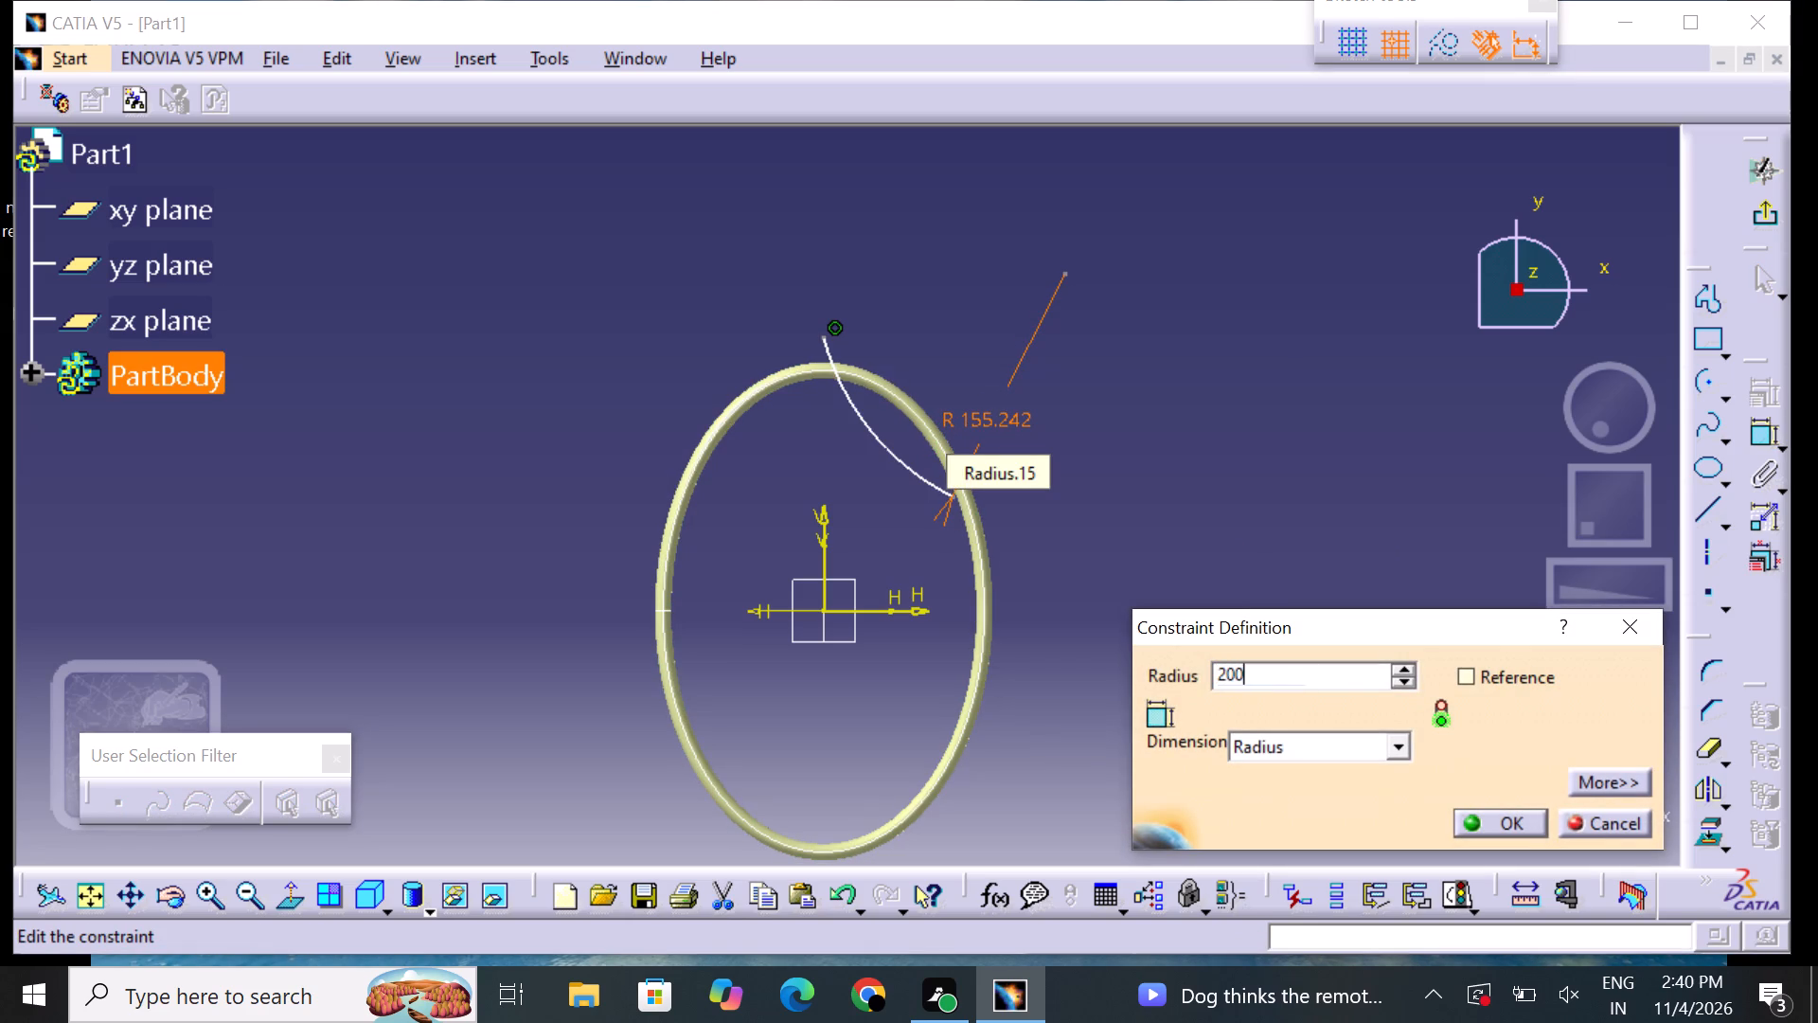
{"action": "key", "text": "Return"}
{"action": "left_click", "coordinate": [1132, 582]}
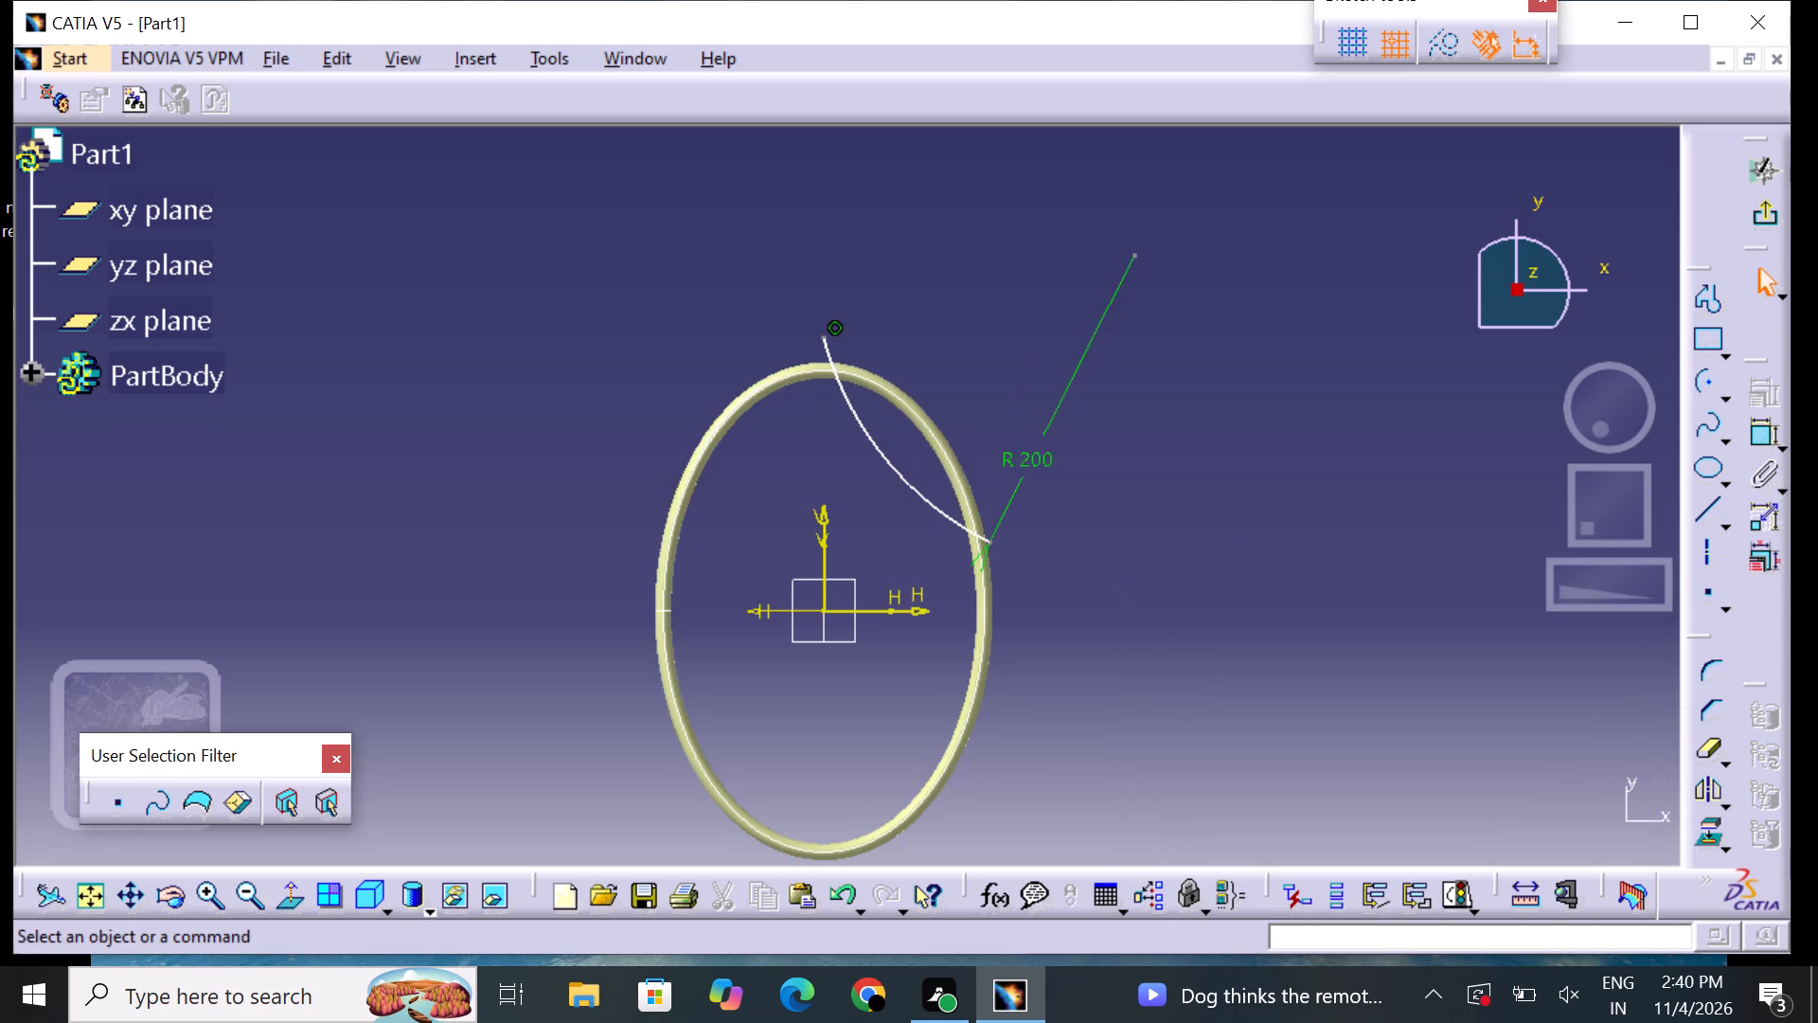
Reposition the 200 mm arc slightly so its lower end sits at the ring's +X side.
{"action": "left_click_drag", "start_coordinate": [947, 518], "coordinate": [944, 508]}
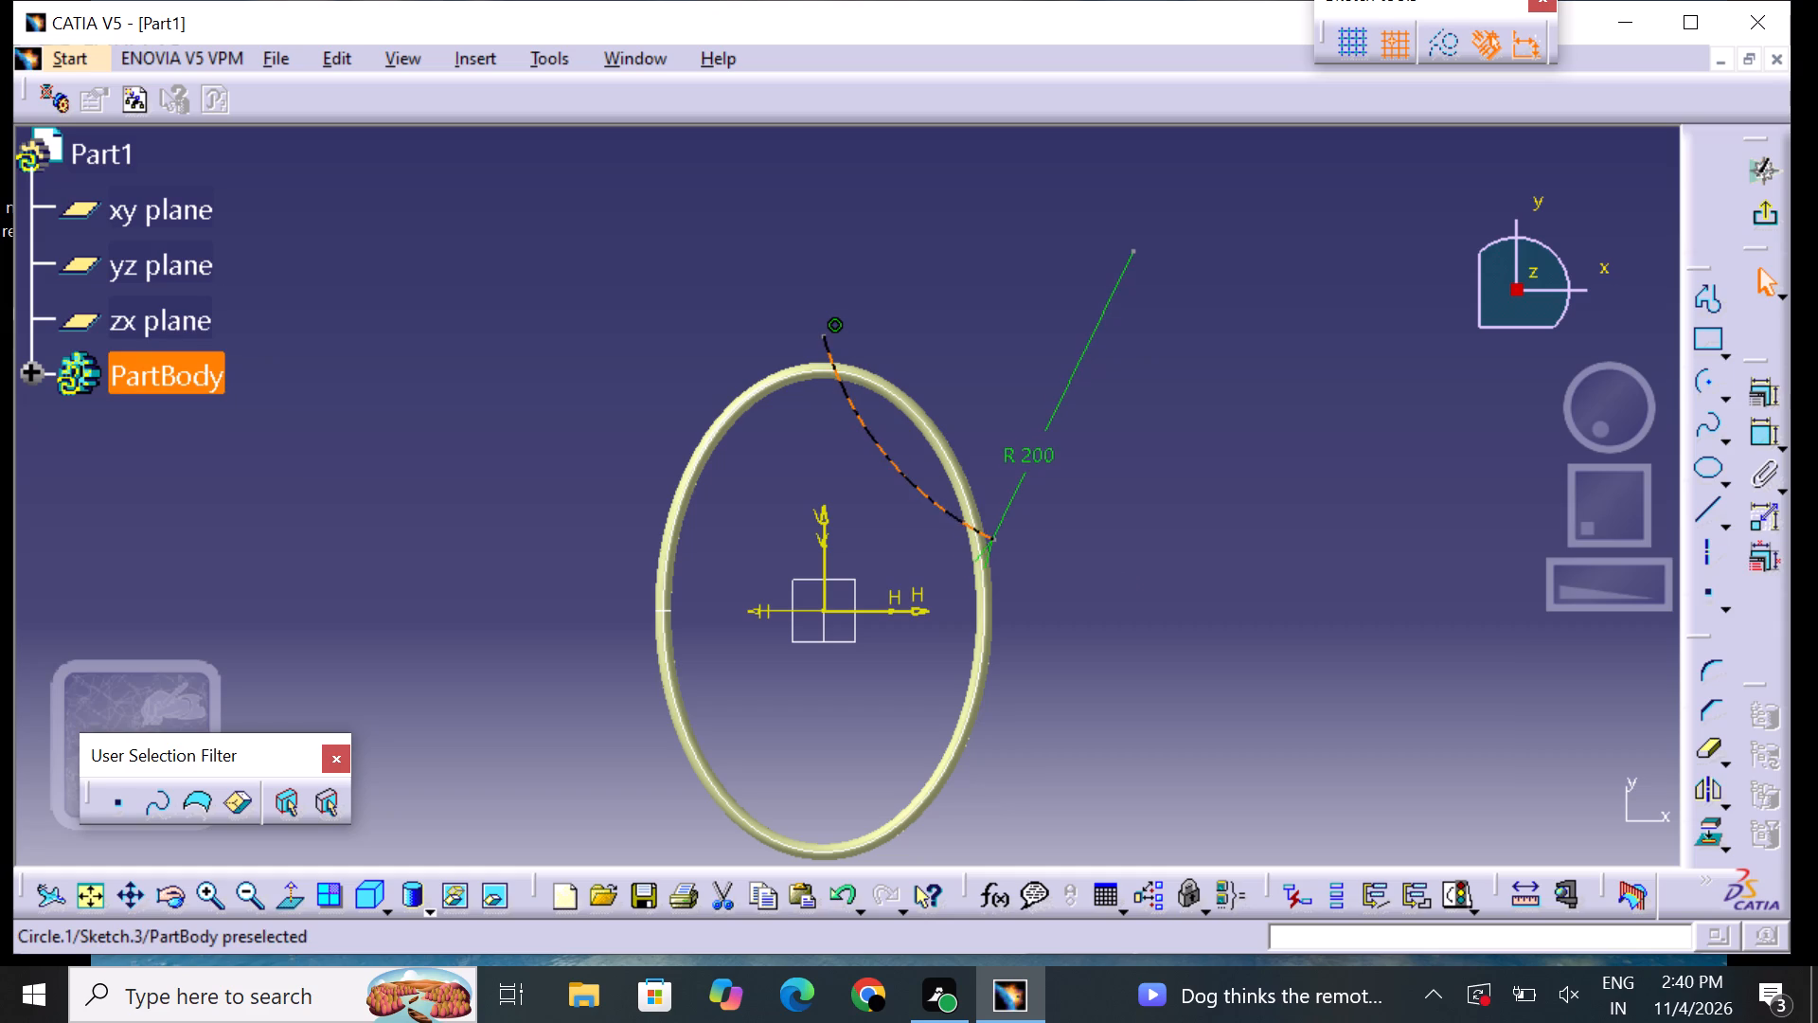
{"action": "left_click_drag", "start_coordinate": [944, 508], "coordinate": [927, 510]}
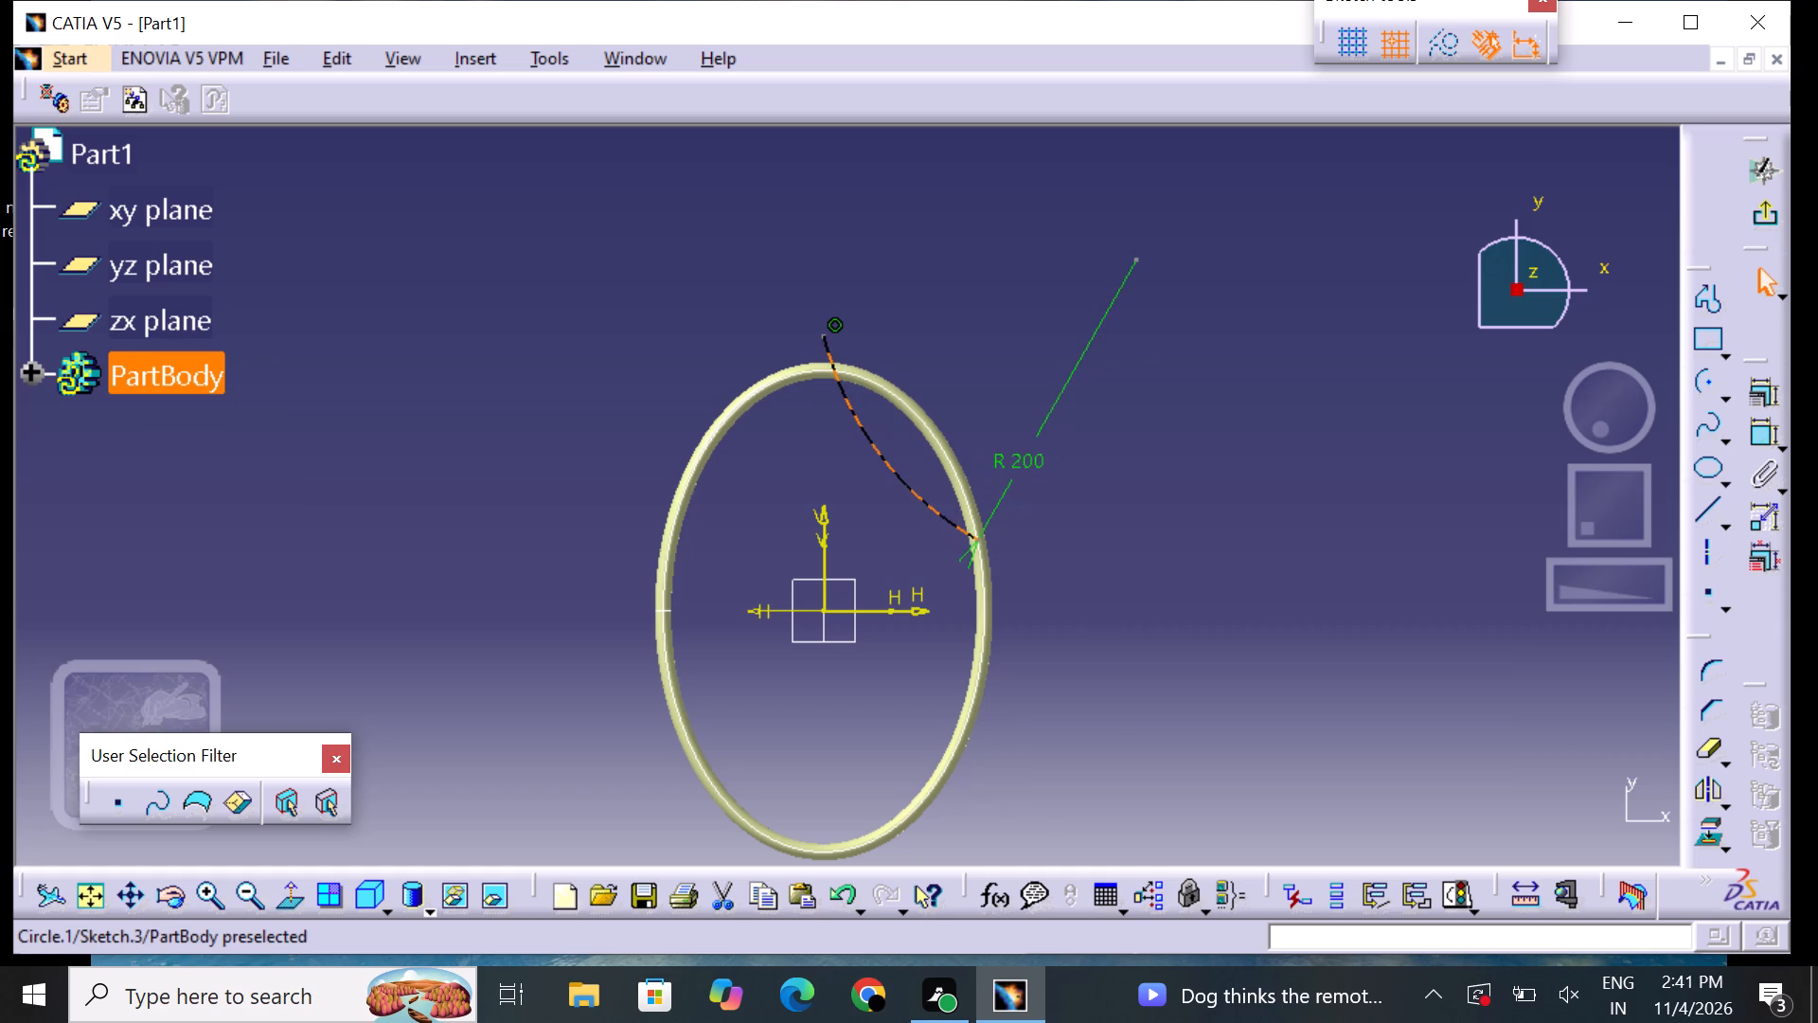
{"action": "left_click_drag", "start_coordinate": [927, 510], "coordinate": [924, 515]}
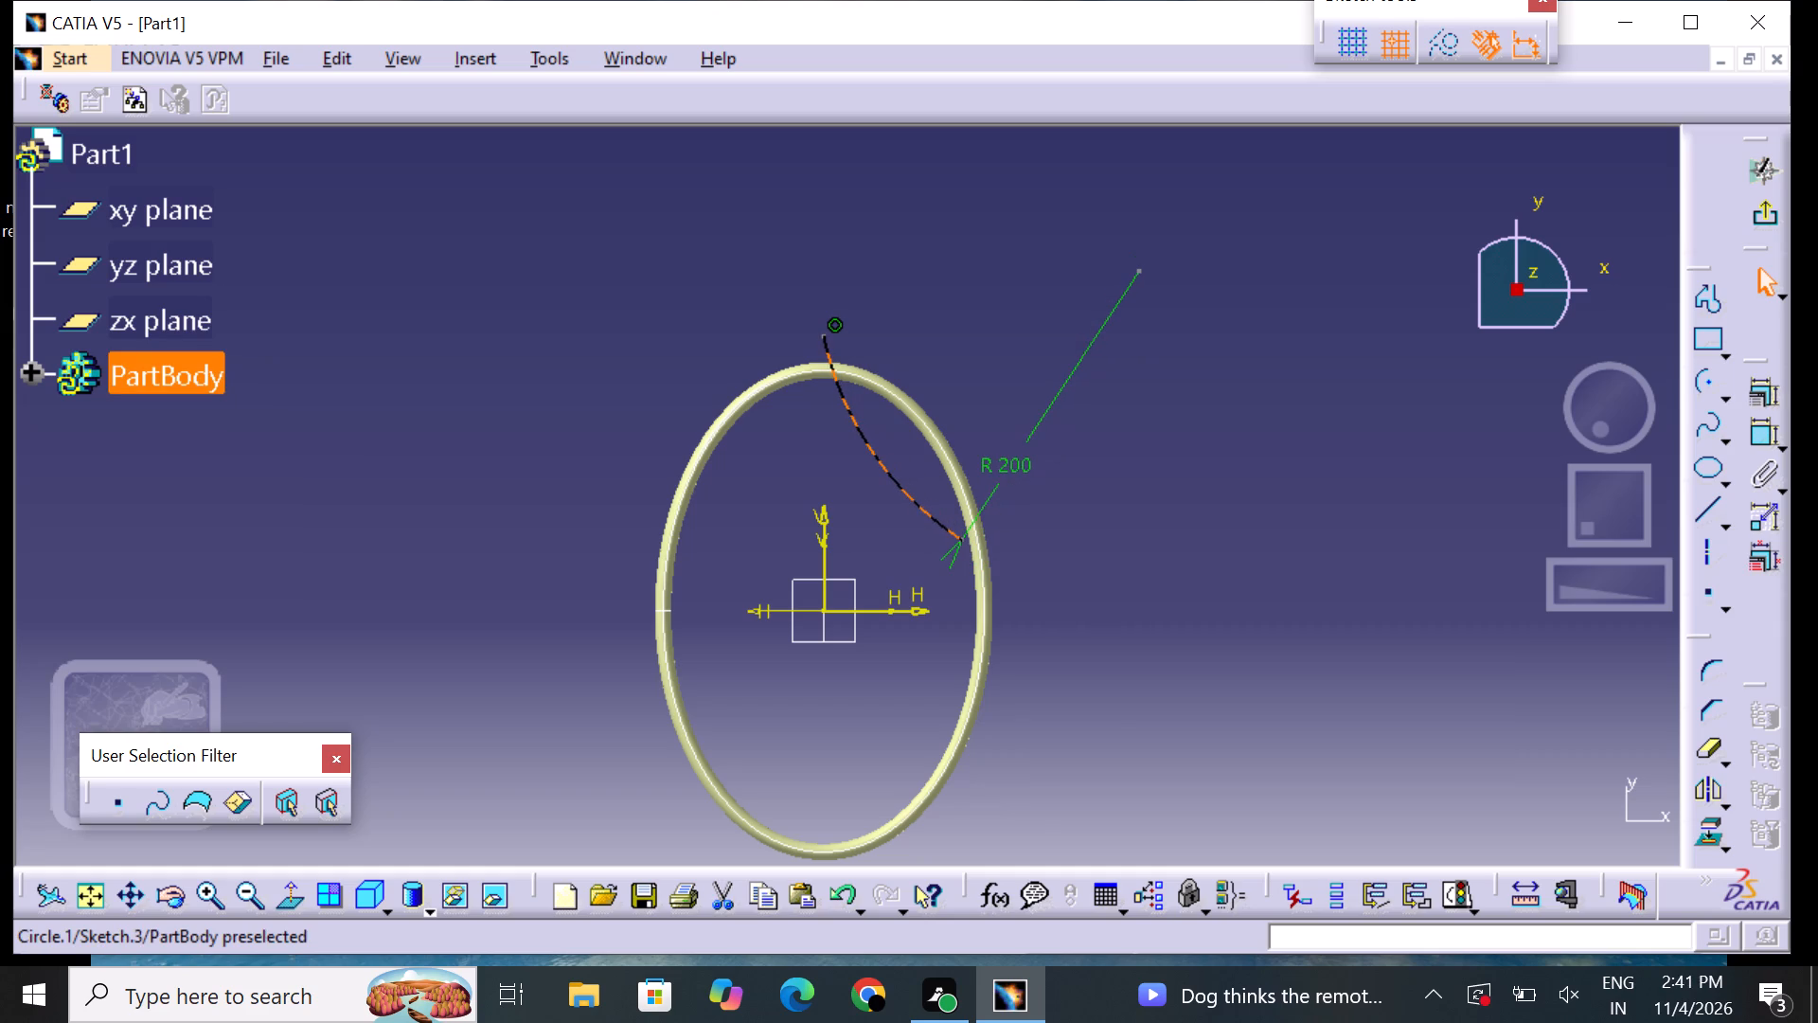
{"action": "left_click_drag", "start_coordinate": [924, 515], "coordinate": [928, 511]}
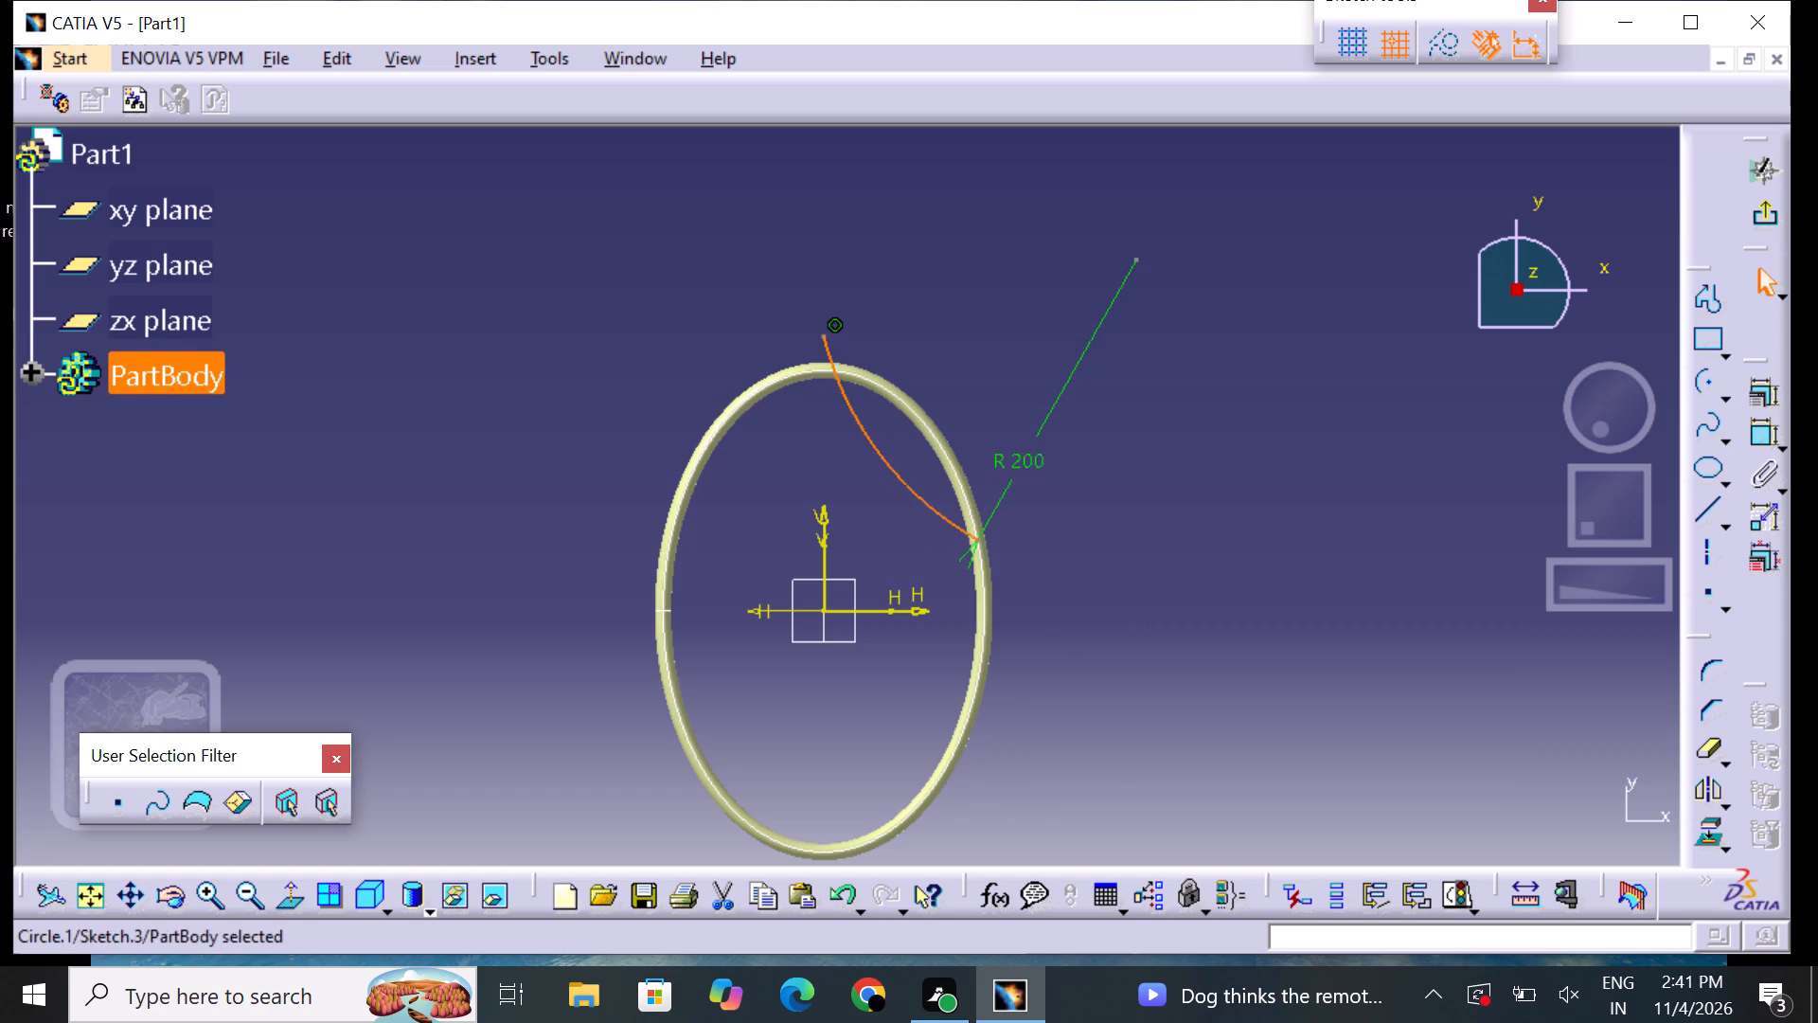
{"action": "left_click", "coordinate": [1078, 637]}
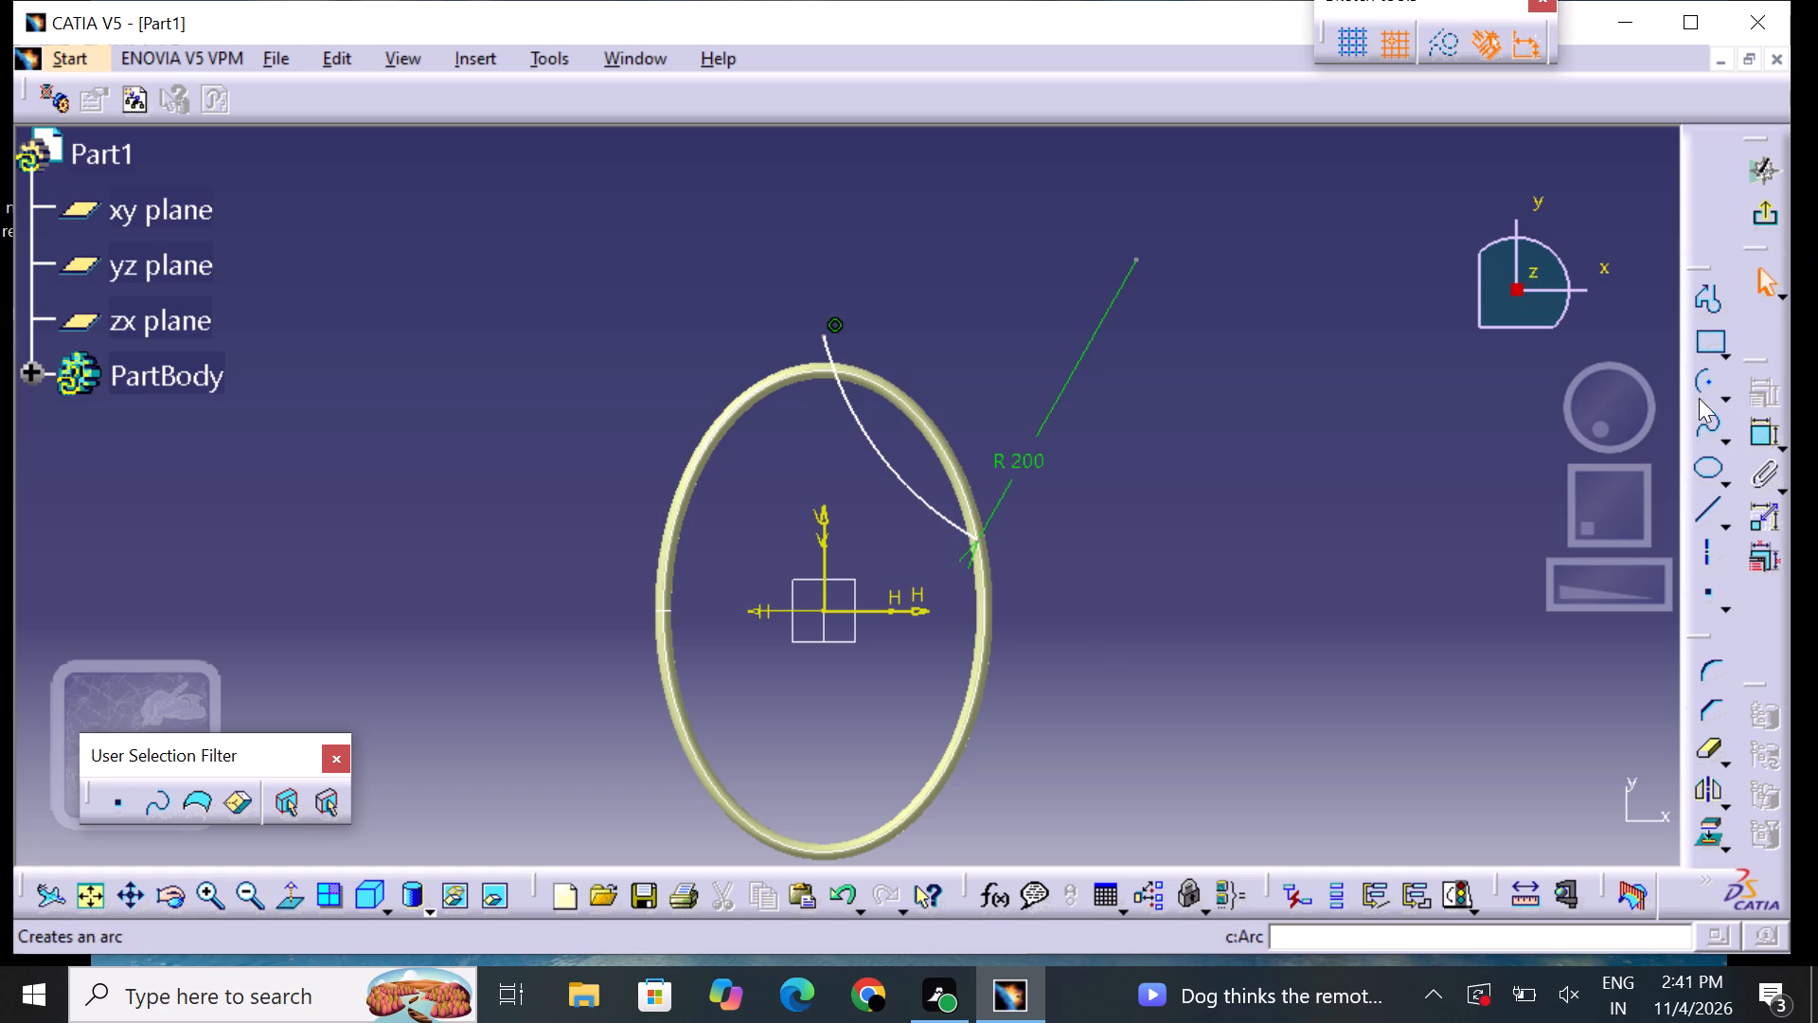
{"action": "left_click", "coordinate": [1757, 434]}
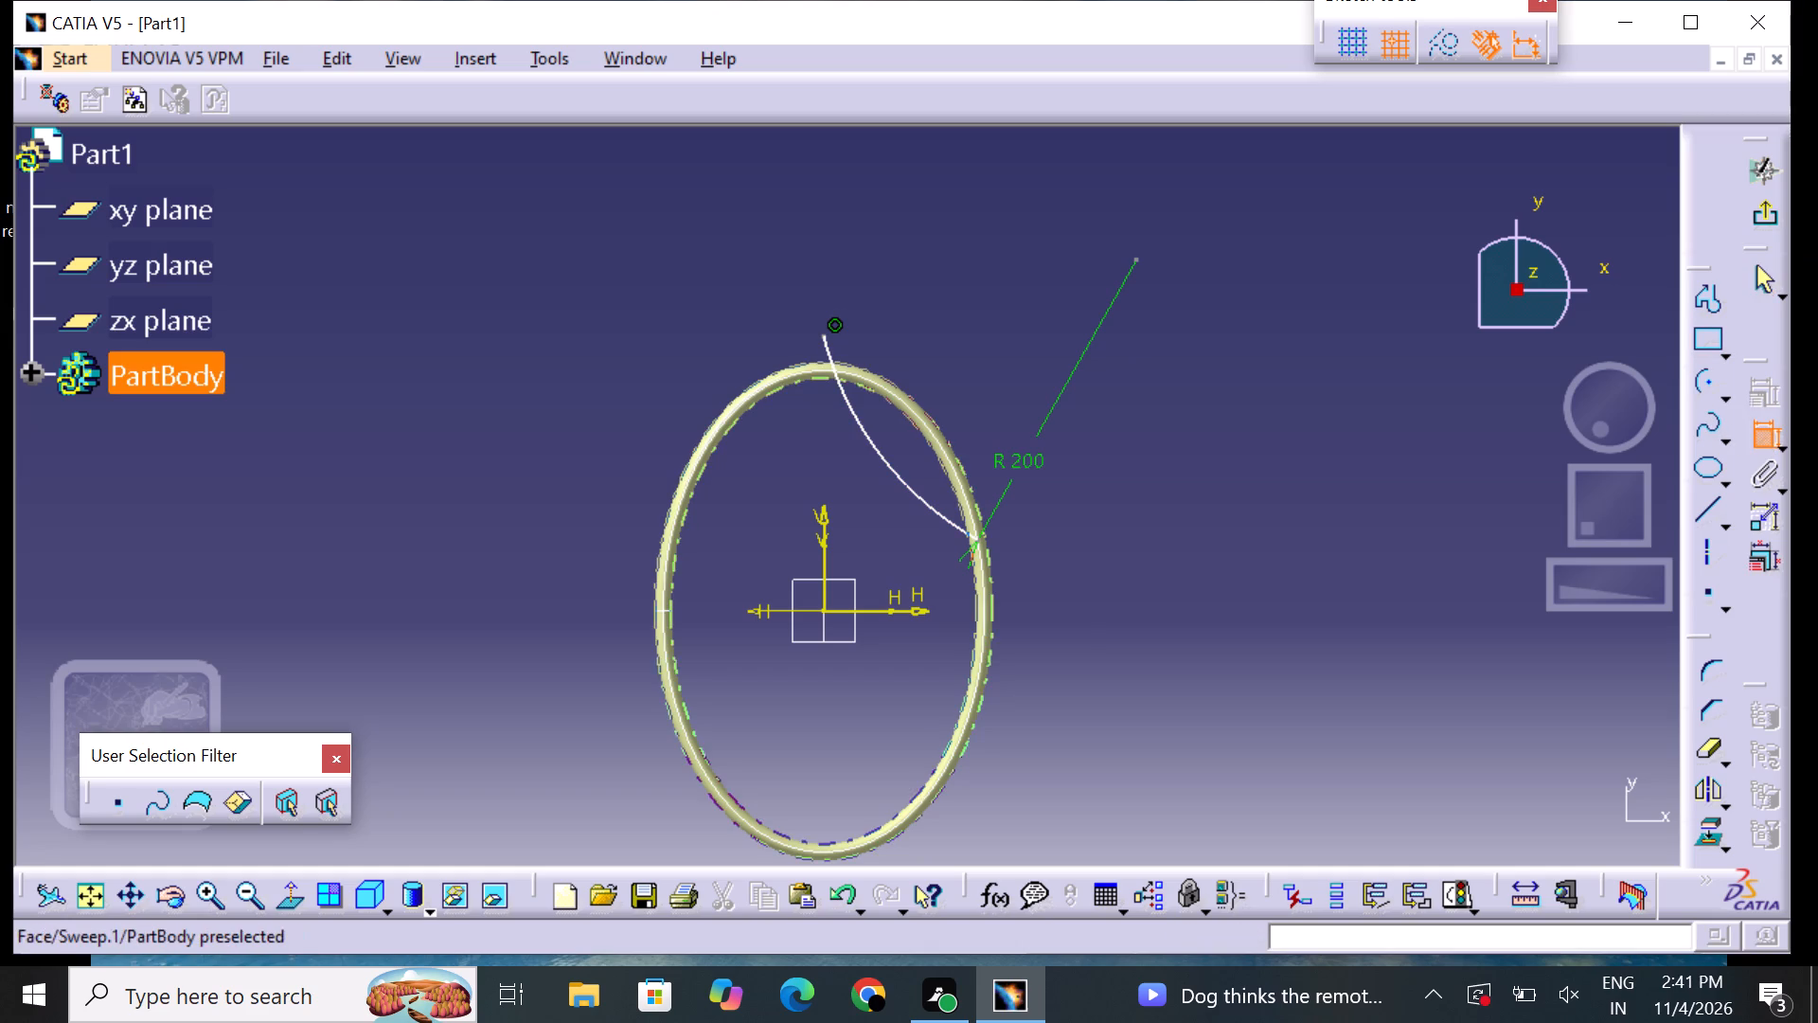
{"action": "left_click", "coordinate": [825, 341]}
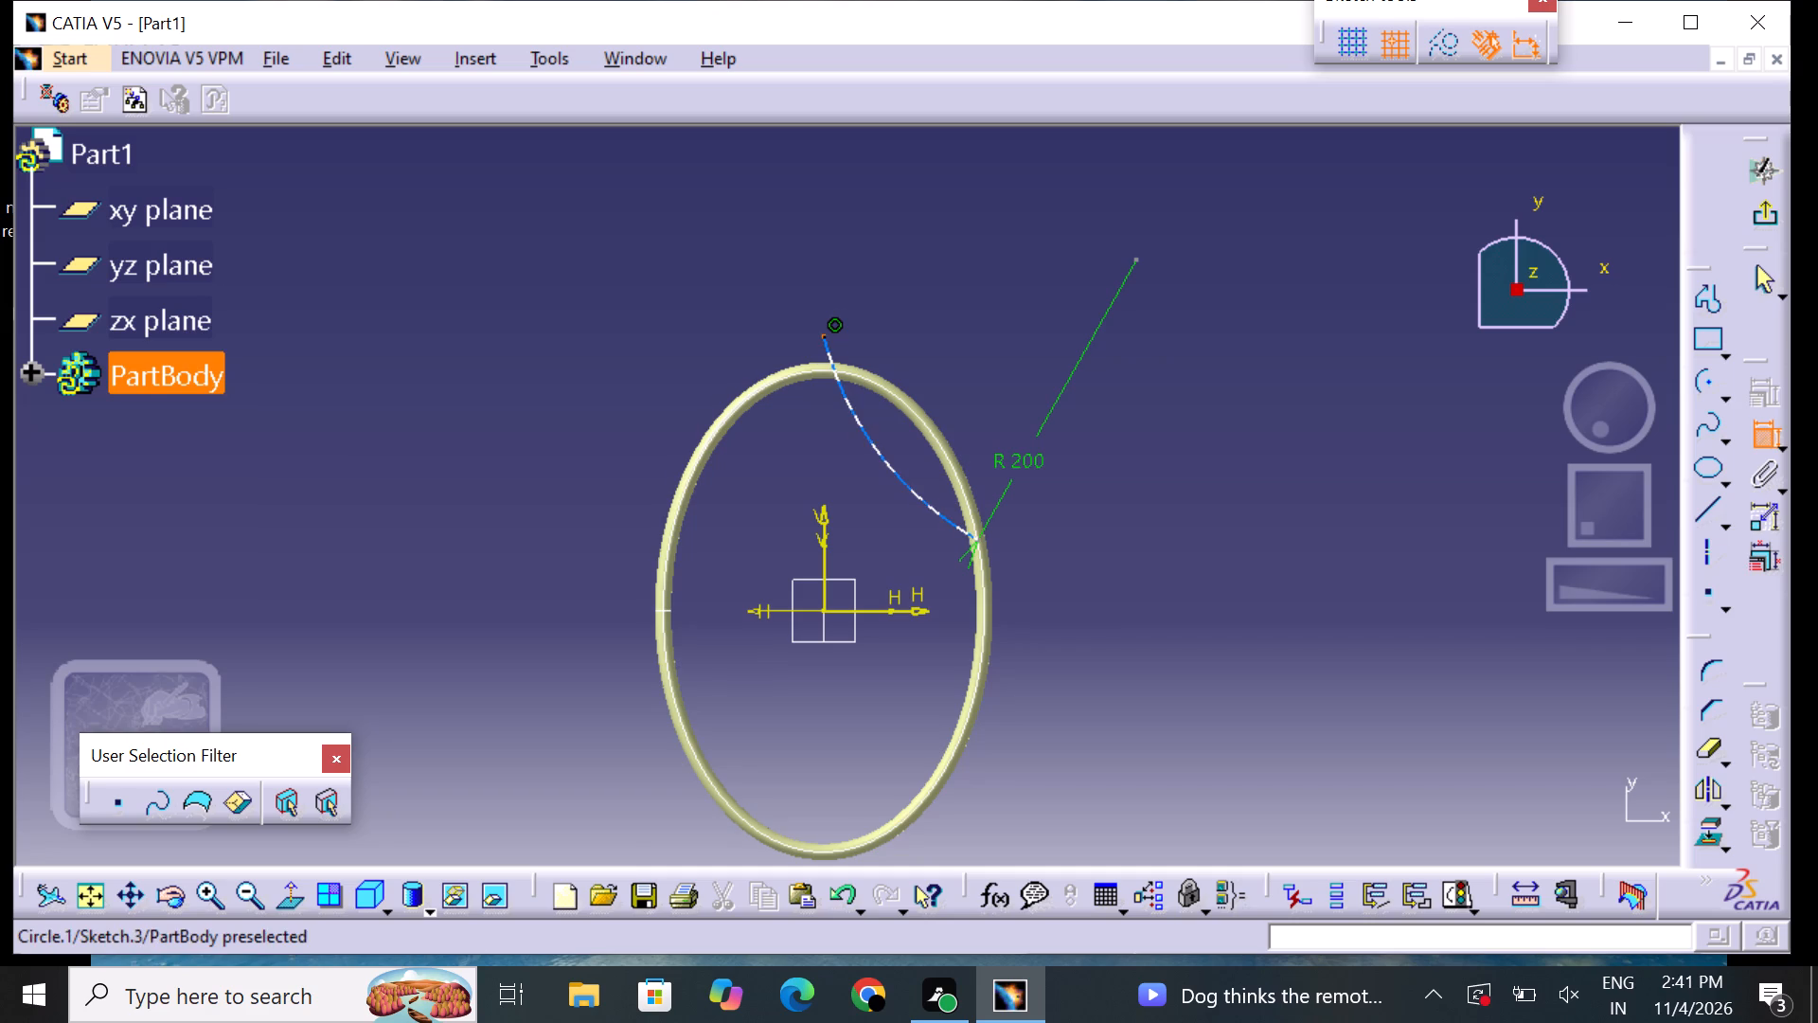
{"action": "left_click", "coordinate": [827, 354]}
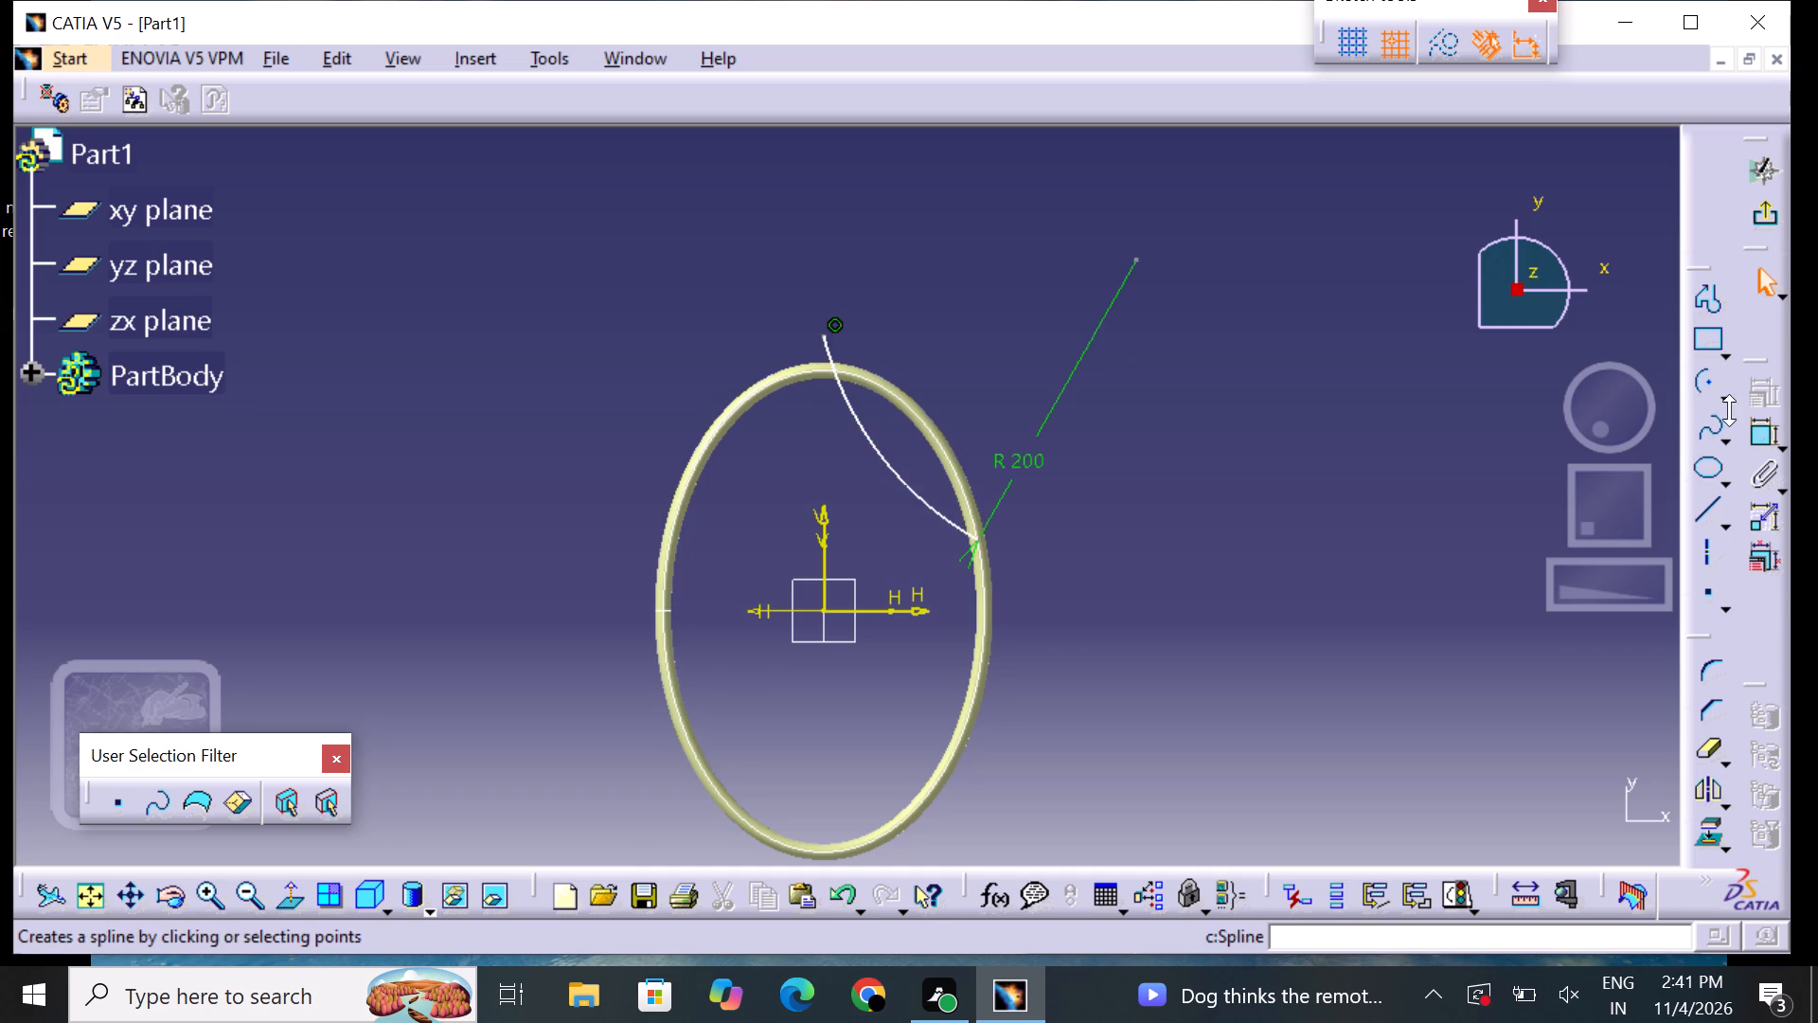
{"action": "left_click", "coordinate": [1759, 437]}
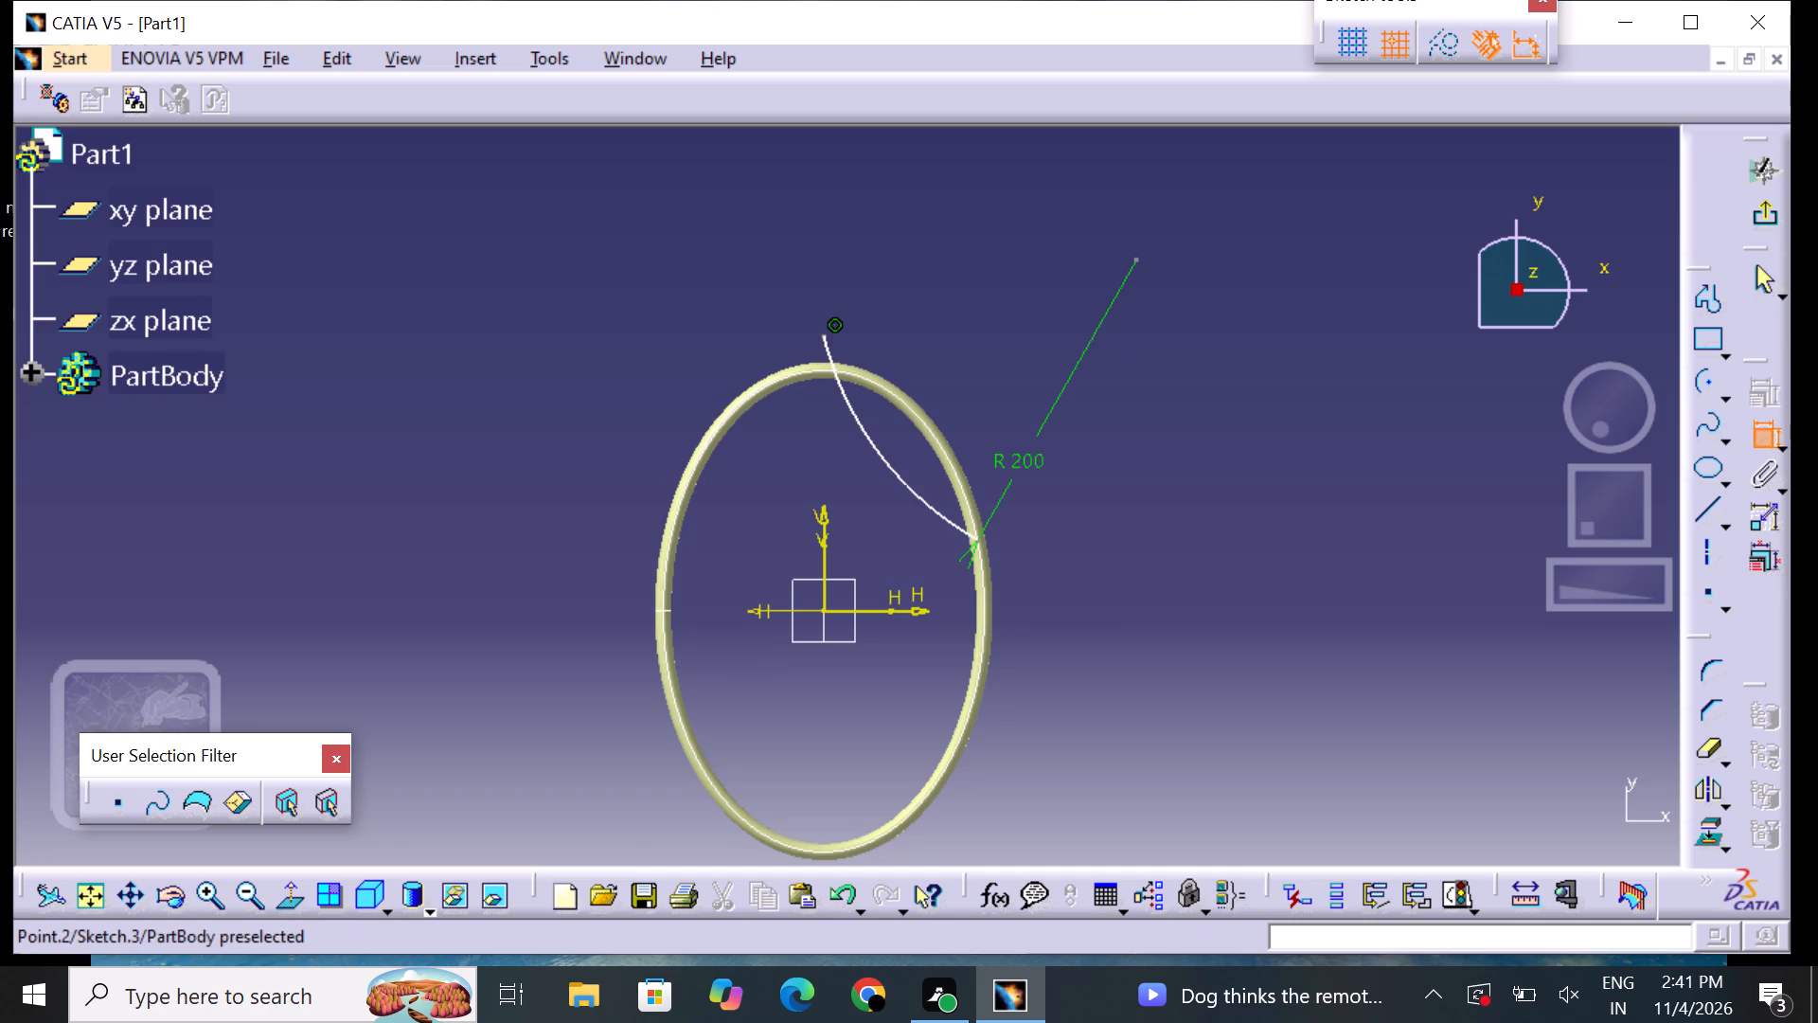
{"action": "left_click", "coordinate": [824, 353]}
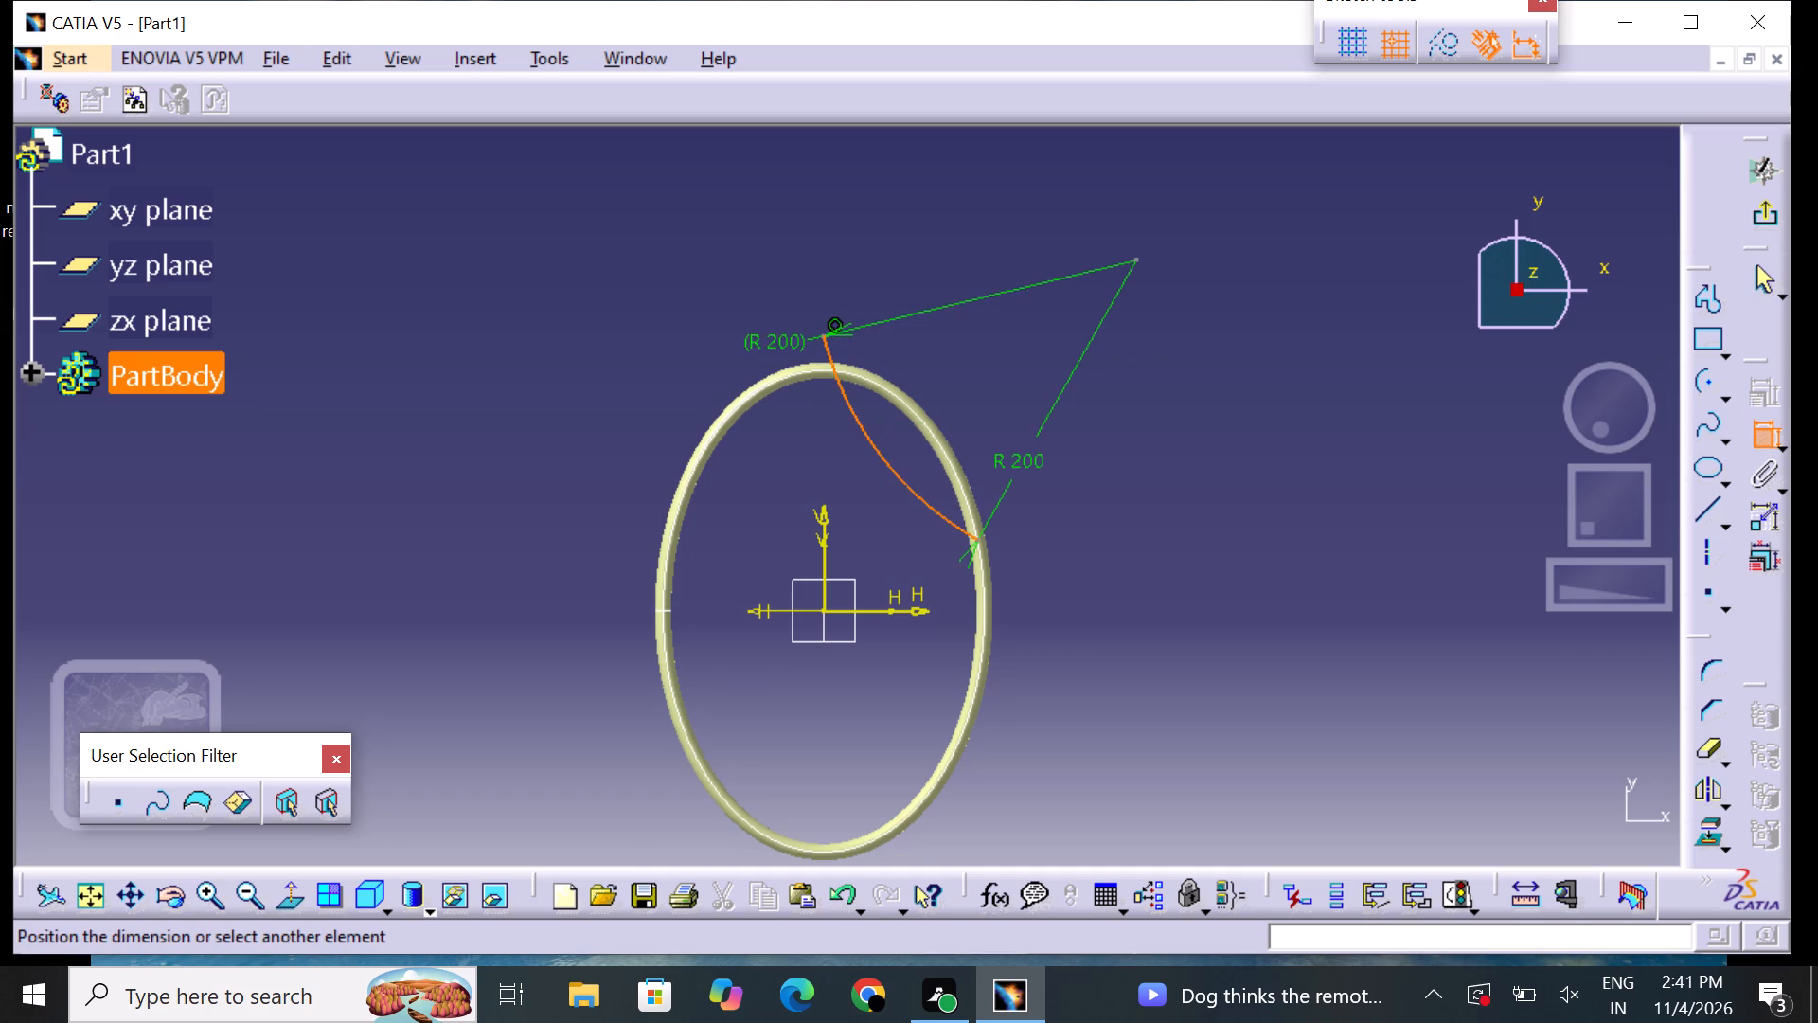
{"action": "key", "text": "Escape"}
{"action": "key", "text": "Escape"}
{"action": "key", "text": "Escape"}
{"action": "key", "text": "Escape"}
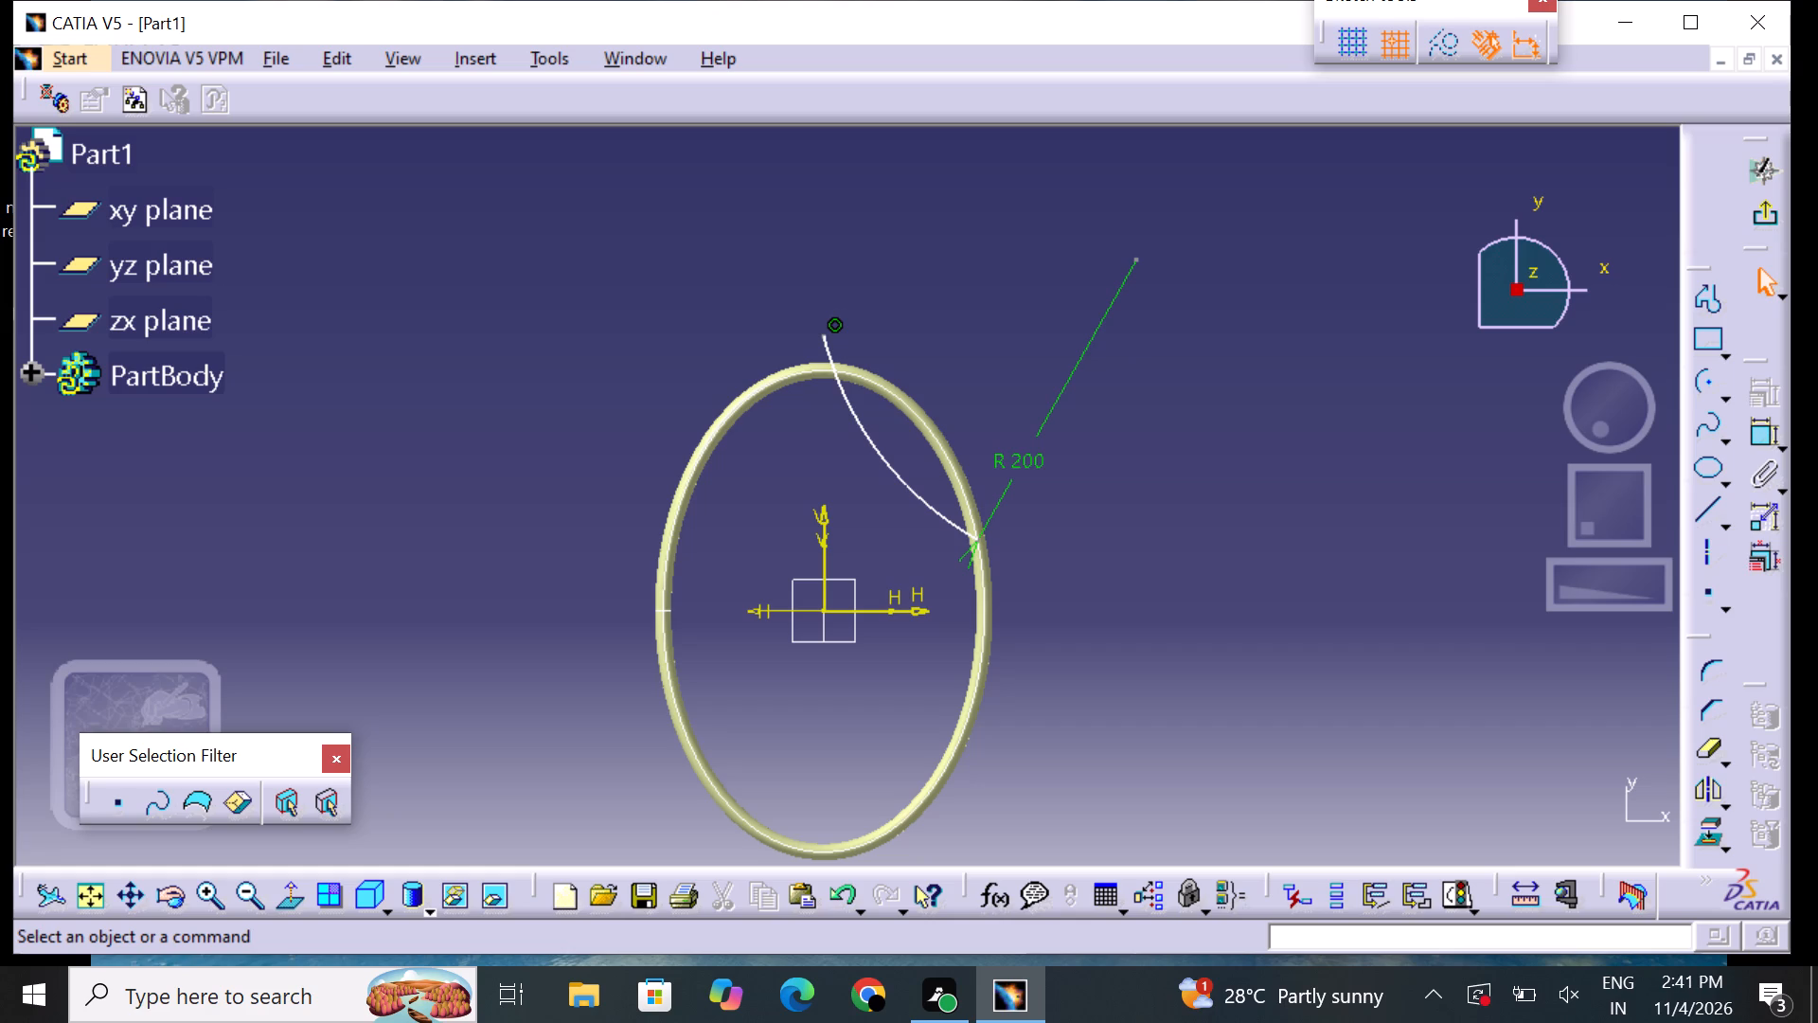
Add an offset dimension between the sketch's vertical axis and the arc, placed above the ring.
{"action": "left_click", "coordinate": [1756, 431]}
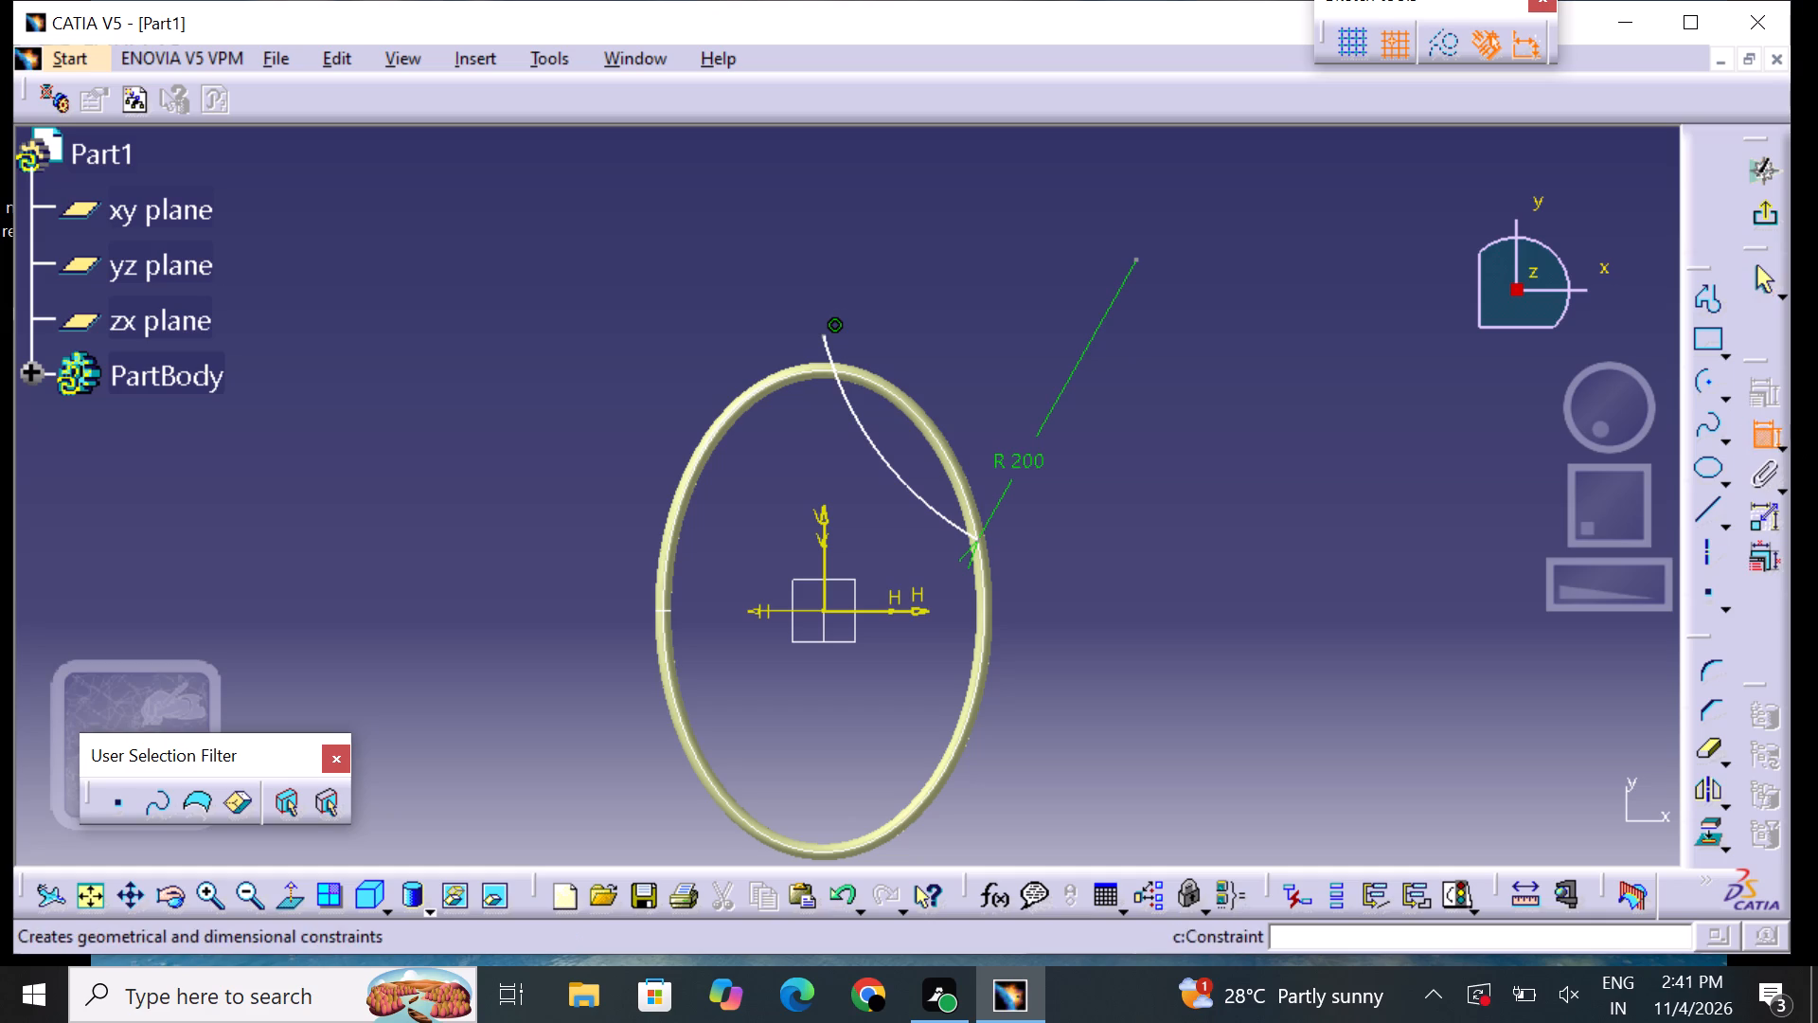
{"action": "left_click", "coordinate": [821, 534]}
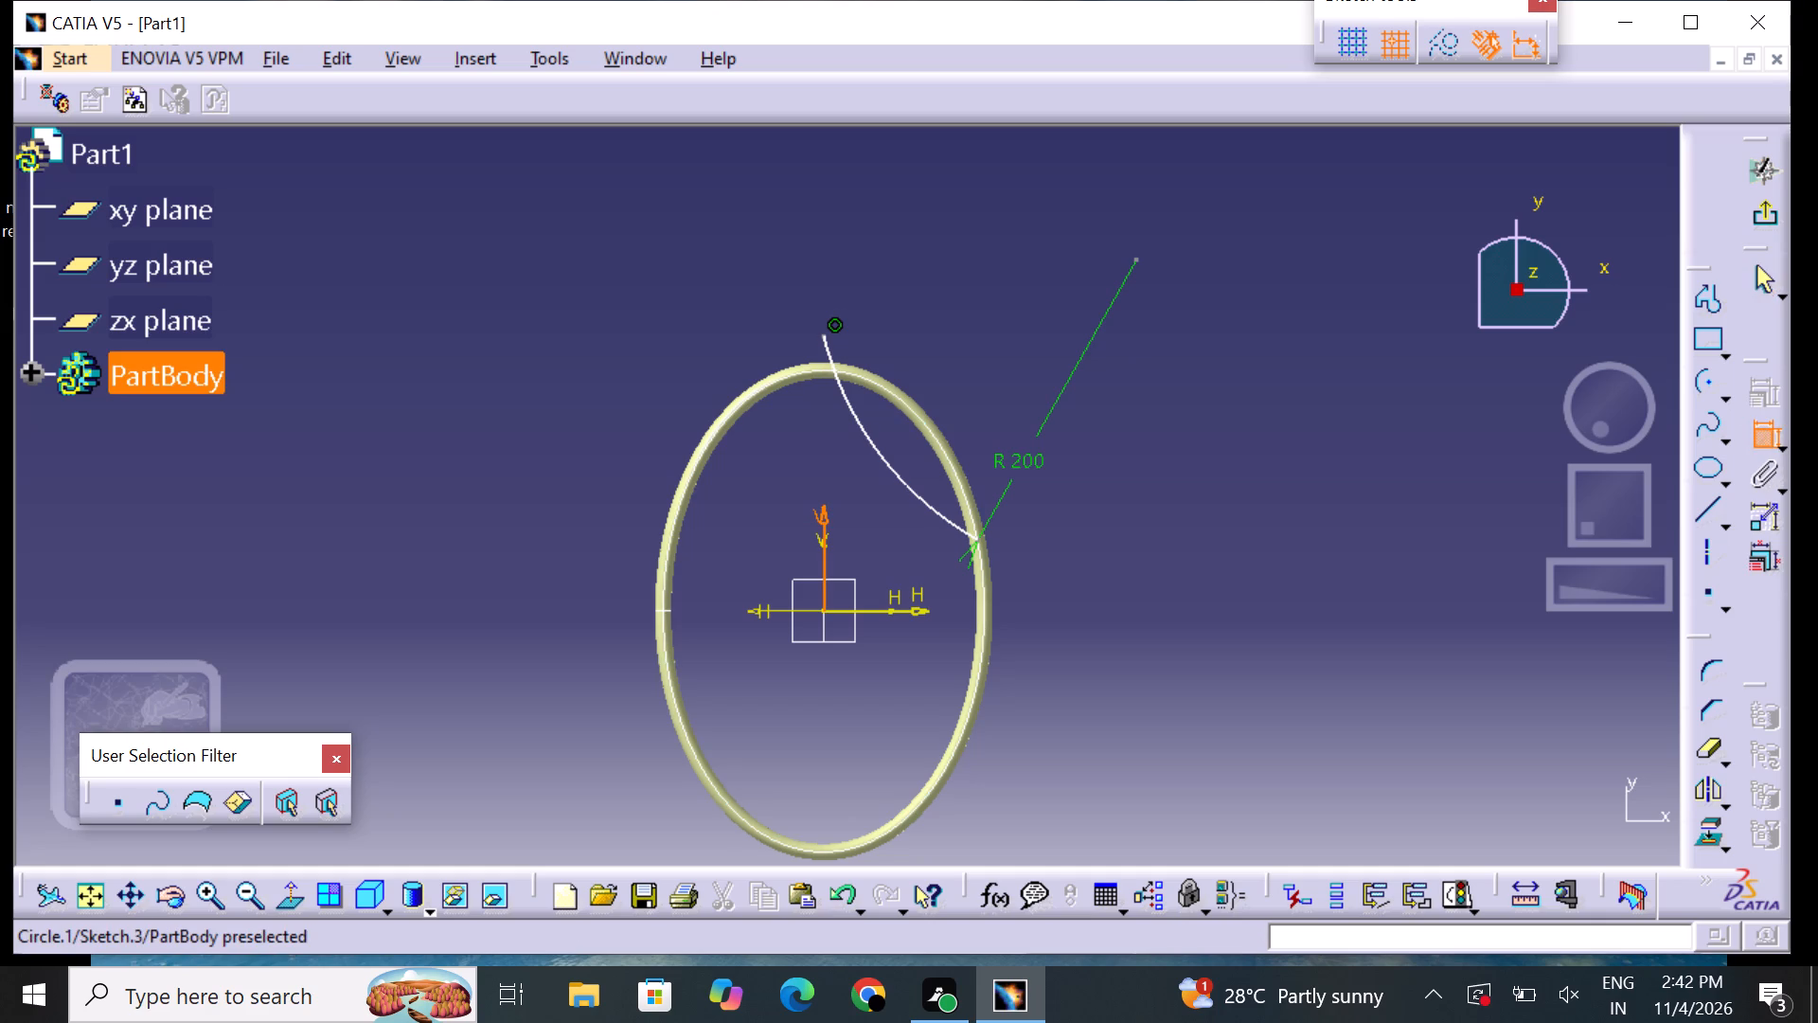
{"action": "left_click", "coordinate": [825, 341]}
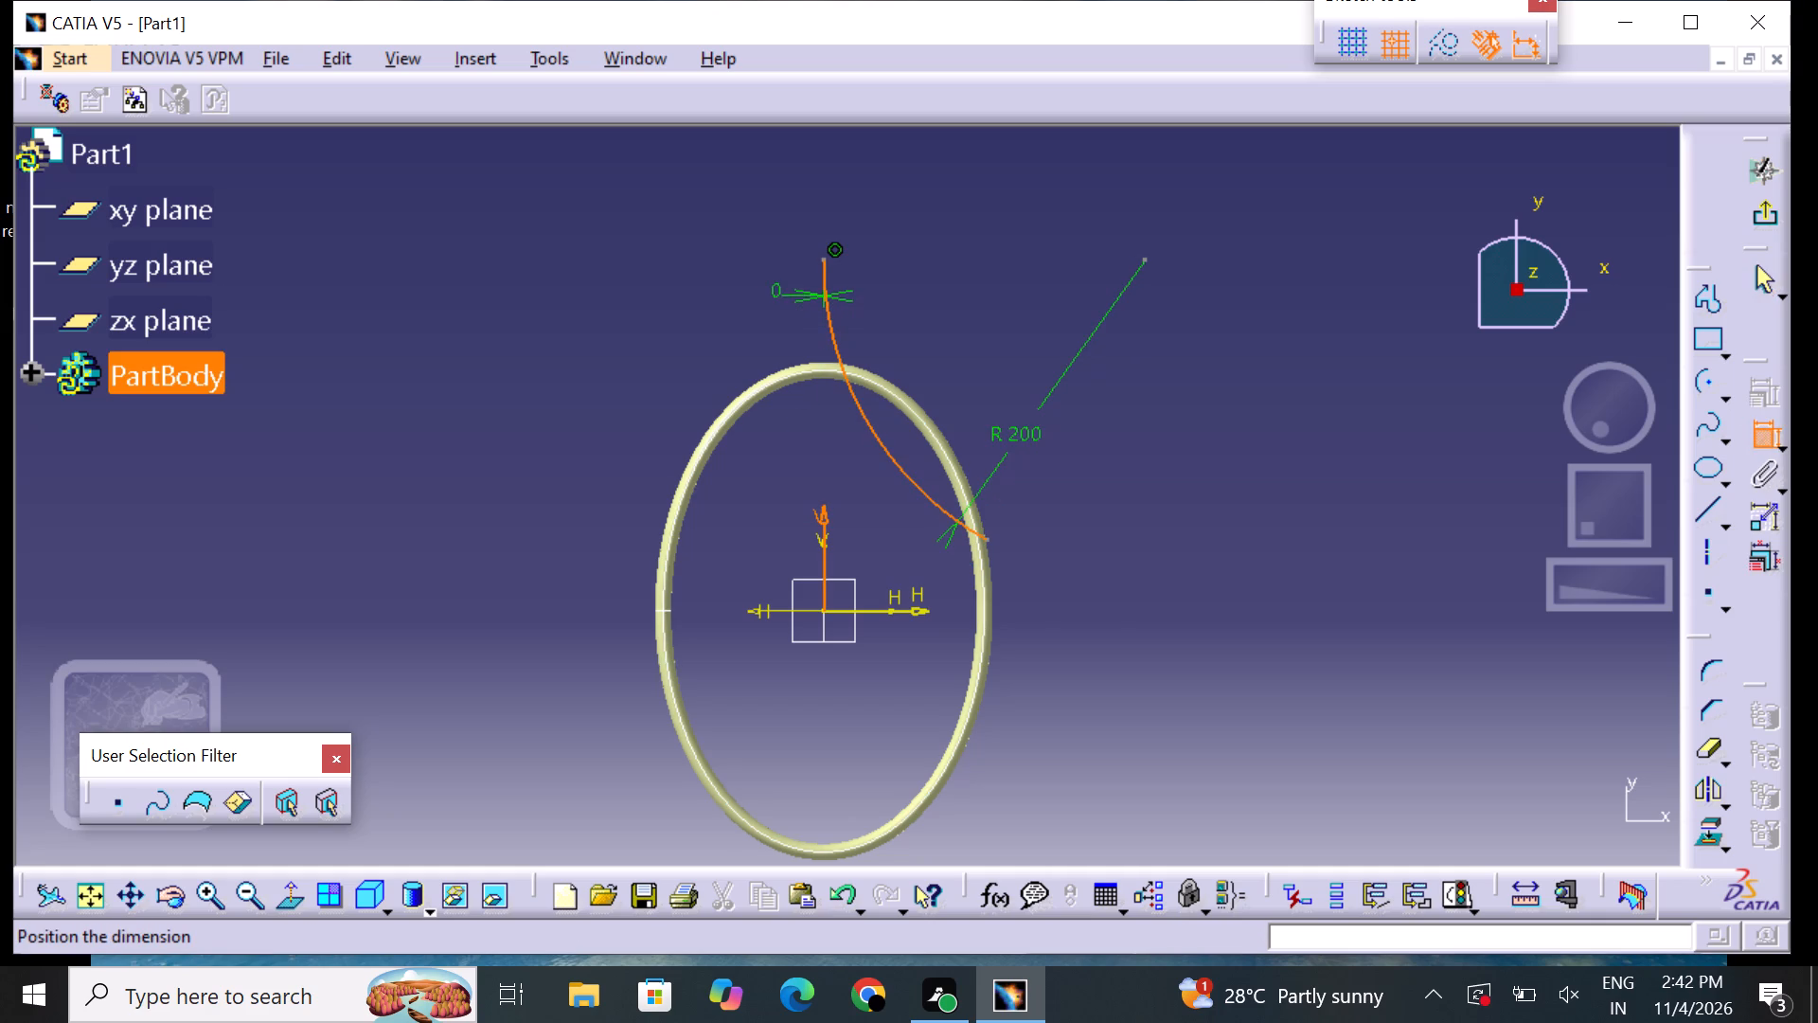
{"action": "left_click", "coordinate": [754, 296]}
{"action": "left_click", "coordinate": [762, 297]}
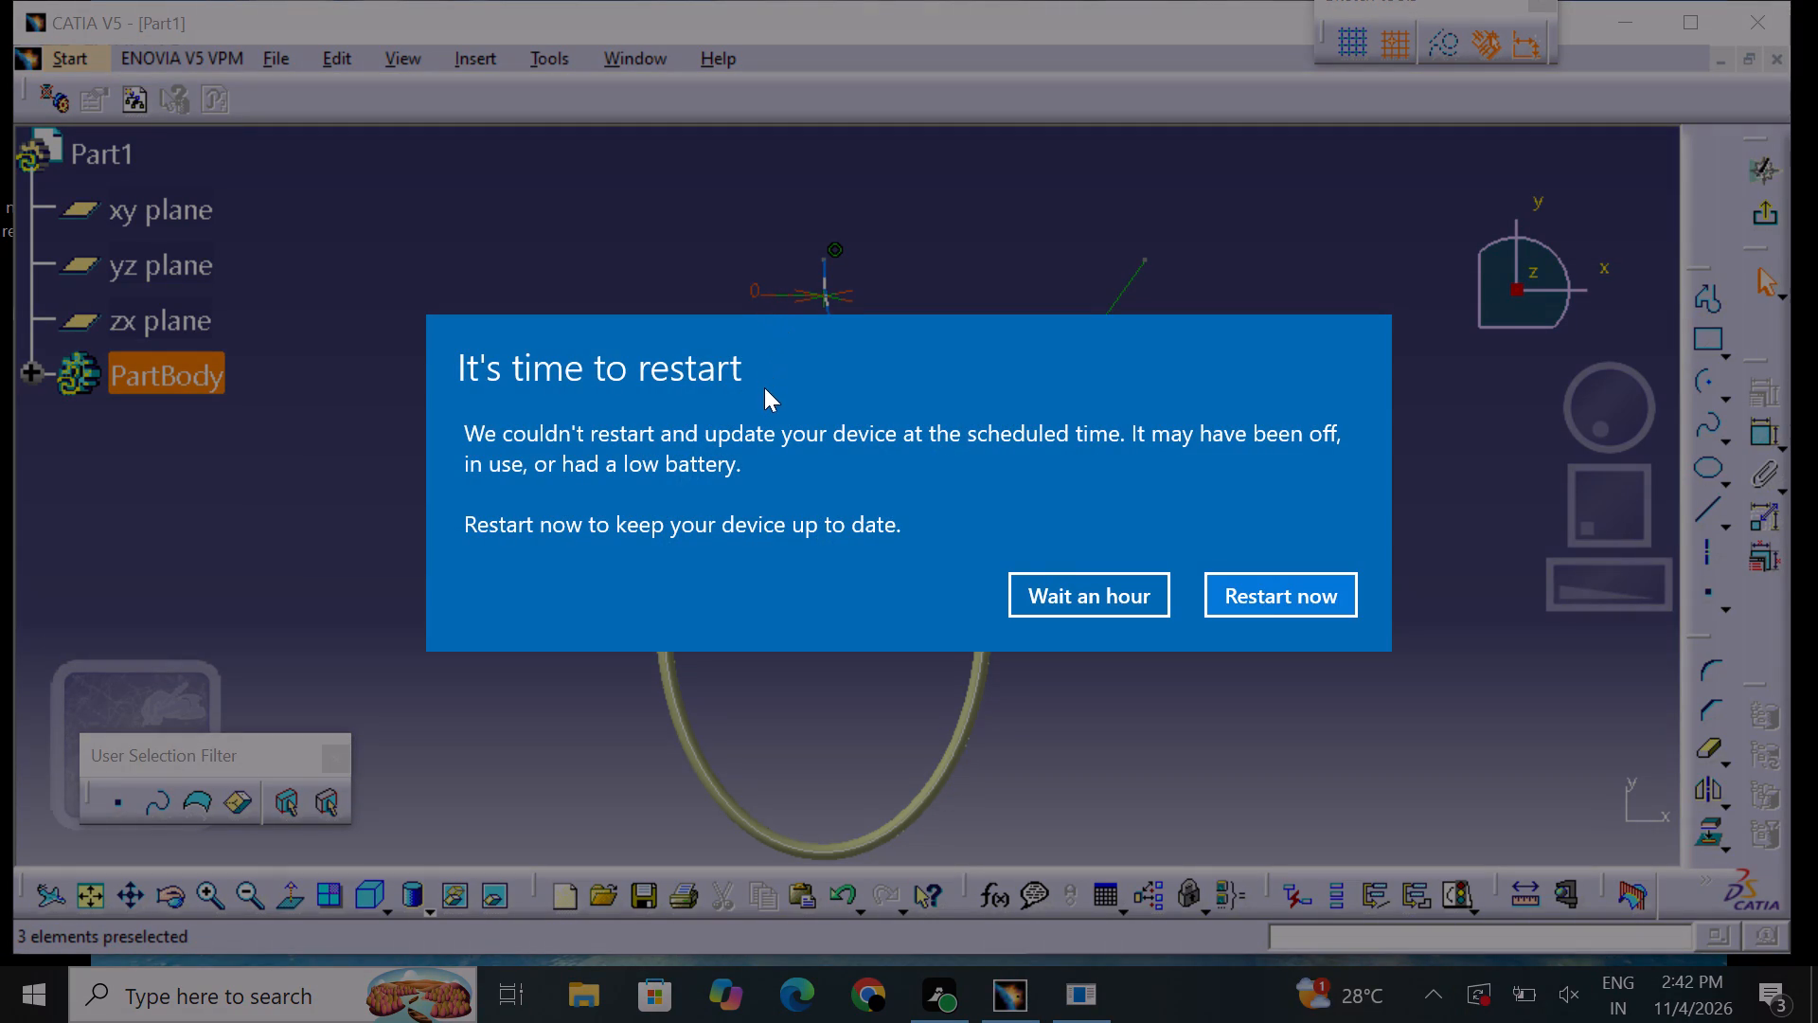
Postpone the Windows restart by an hour.
{"action": "left_click", "coordinate": [1099, 605]}
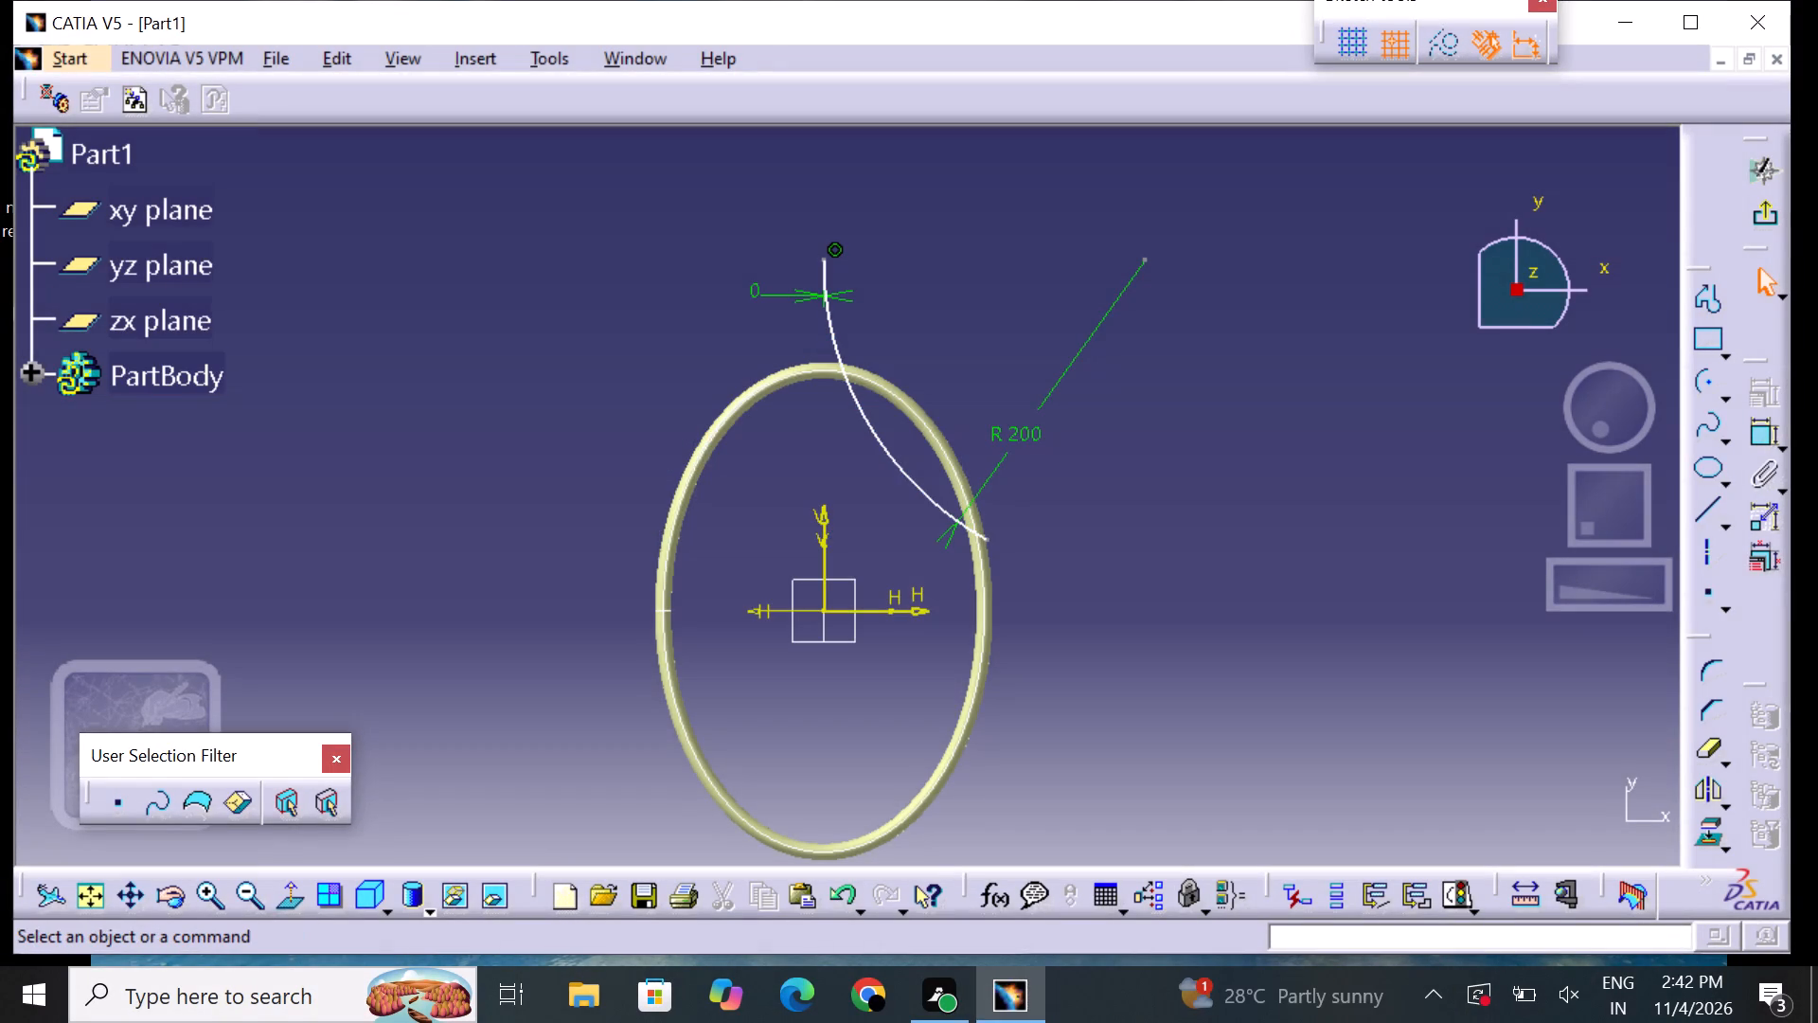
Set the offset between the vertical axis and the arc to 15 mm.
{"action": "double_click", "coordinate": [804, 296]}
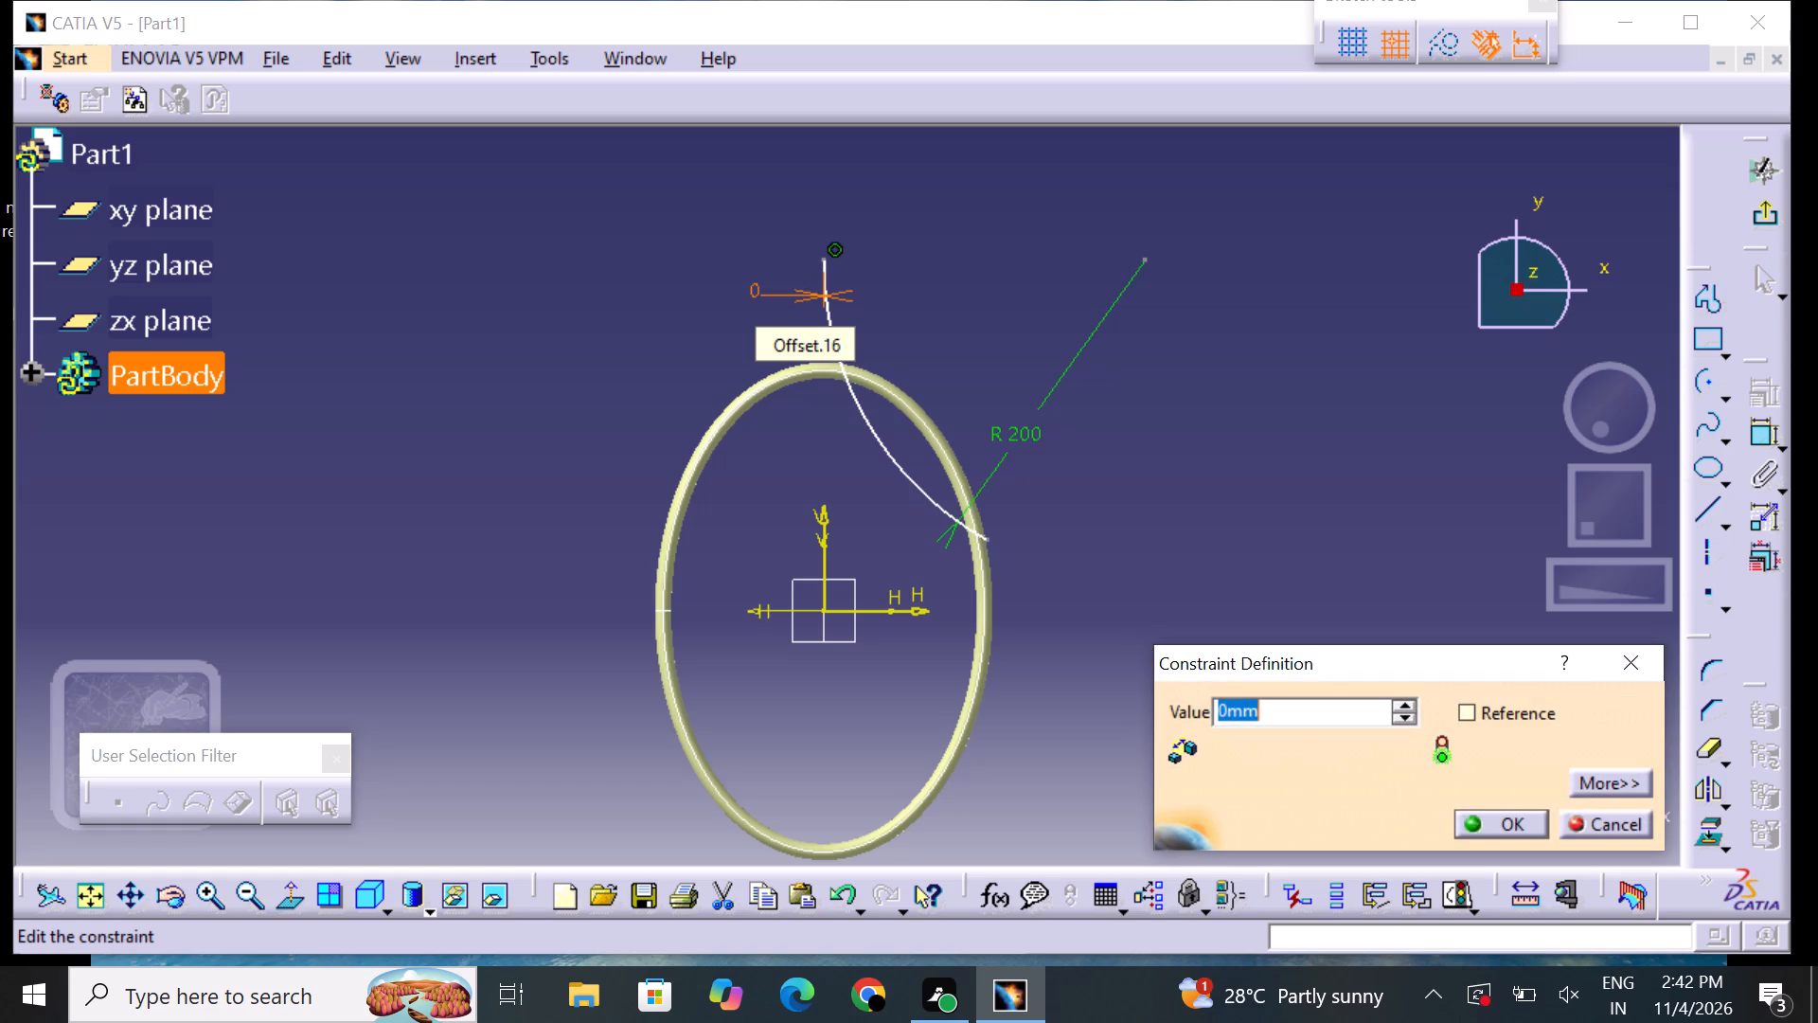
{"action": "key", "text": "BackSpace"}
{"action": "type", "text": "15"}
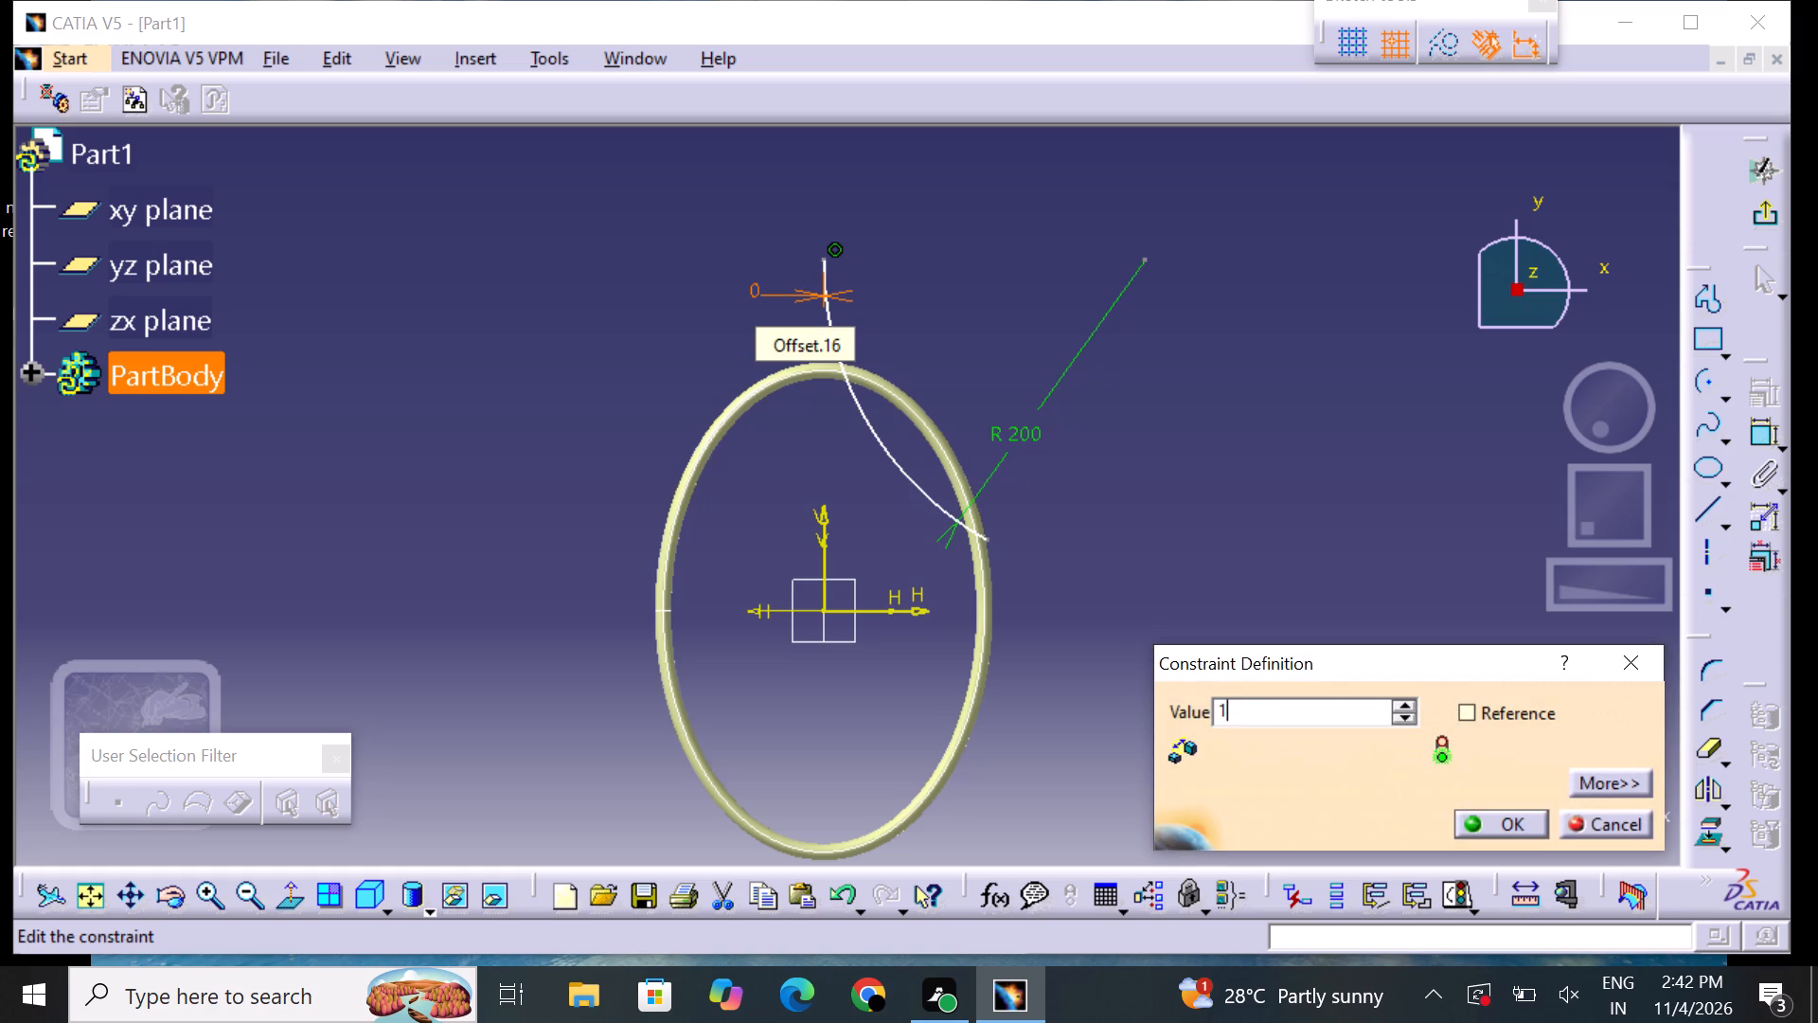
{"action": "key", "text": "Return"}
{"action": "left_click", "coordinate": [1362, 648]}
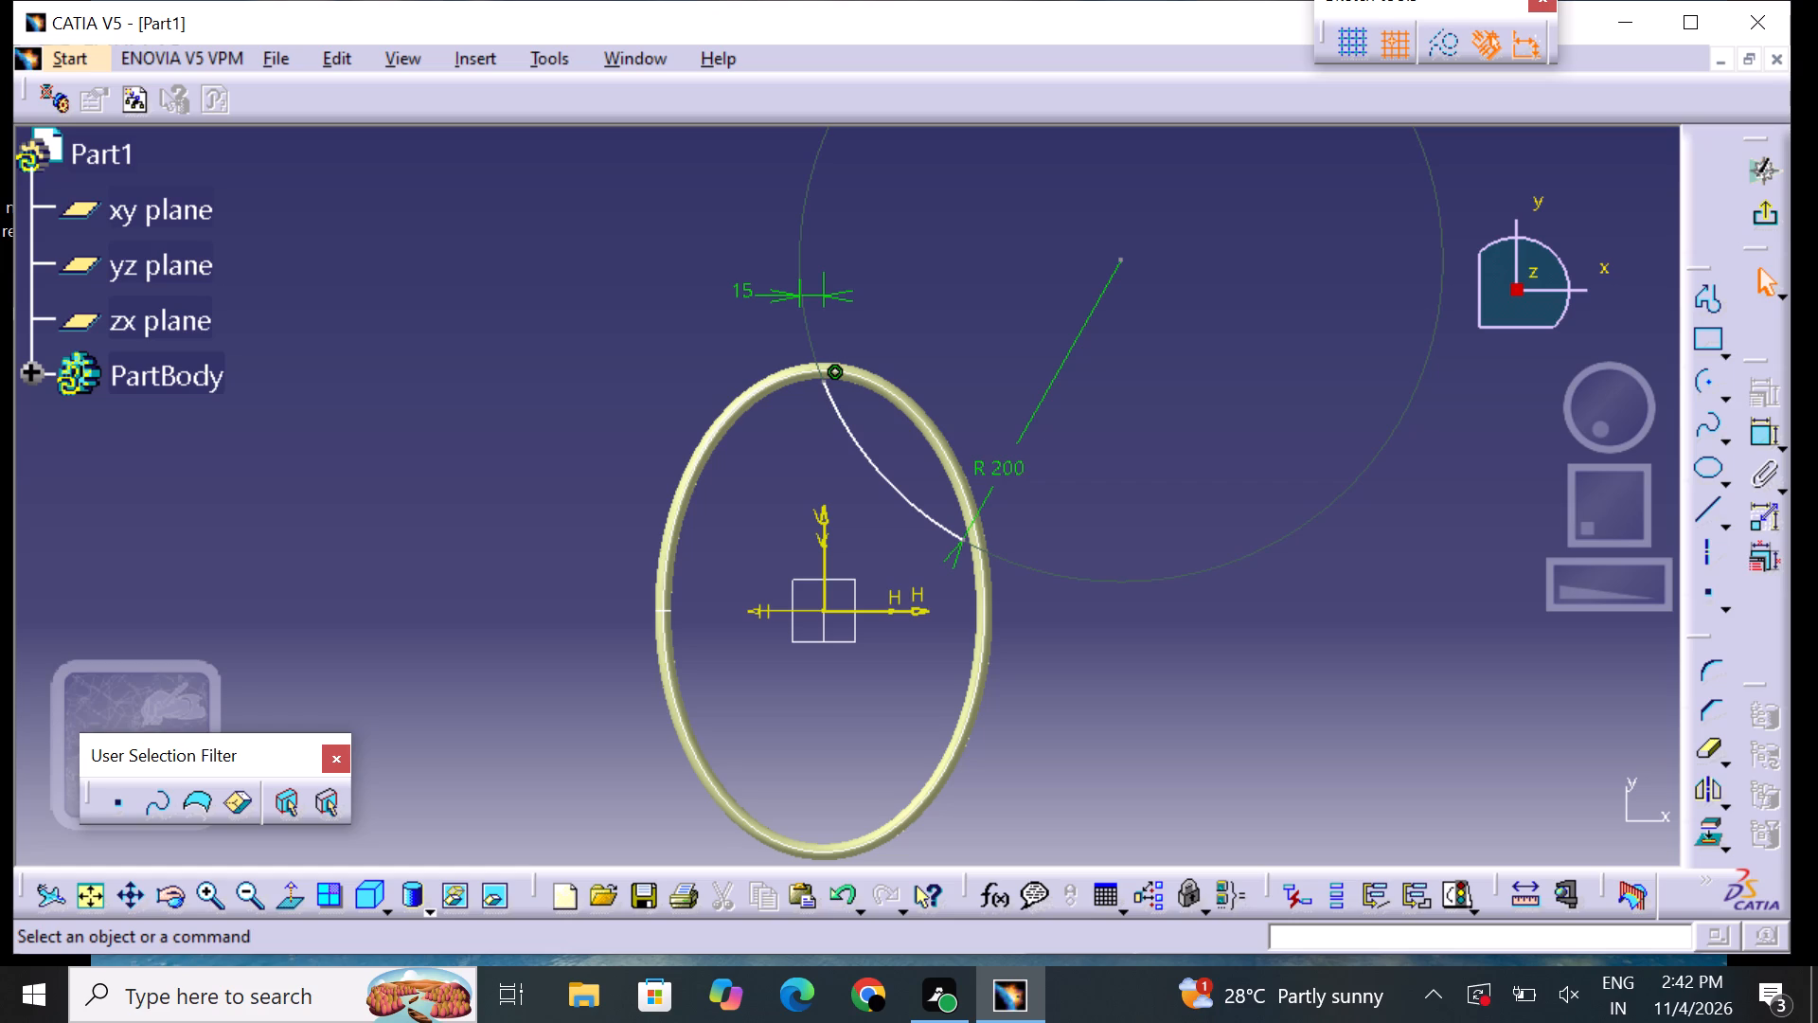
Delete the 200 mm radius arc together with its constraints from the sketch.
{"action": "left_click", "coordinate": [903, 494]}
{"action": "right_click", "coordinate": [903, 494]}
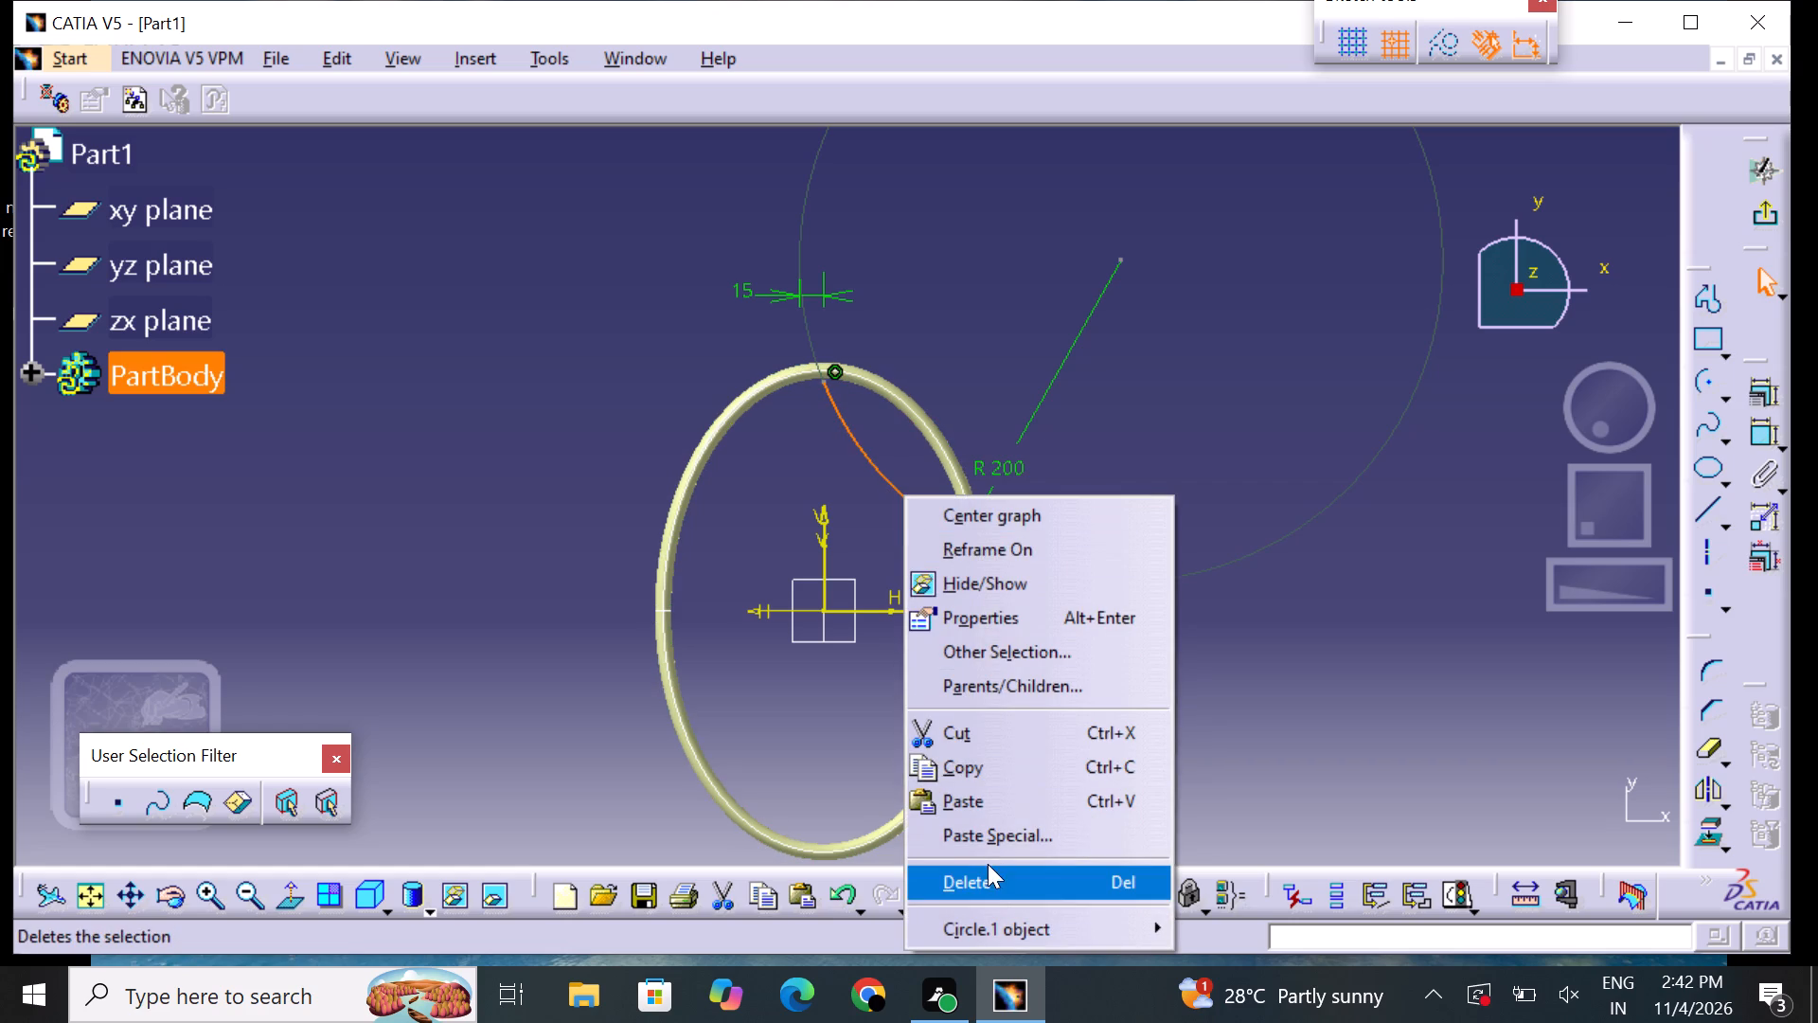
{"action": "left_click", "coordinate": [989, 872]}
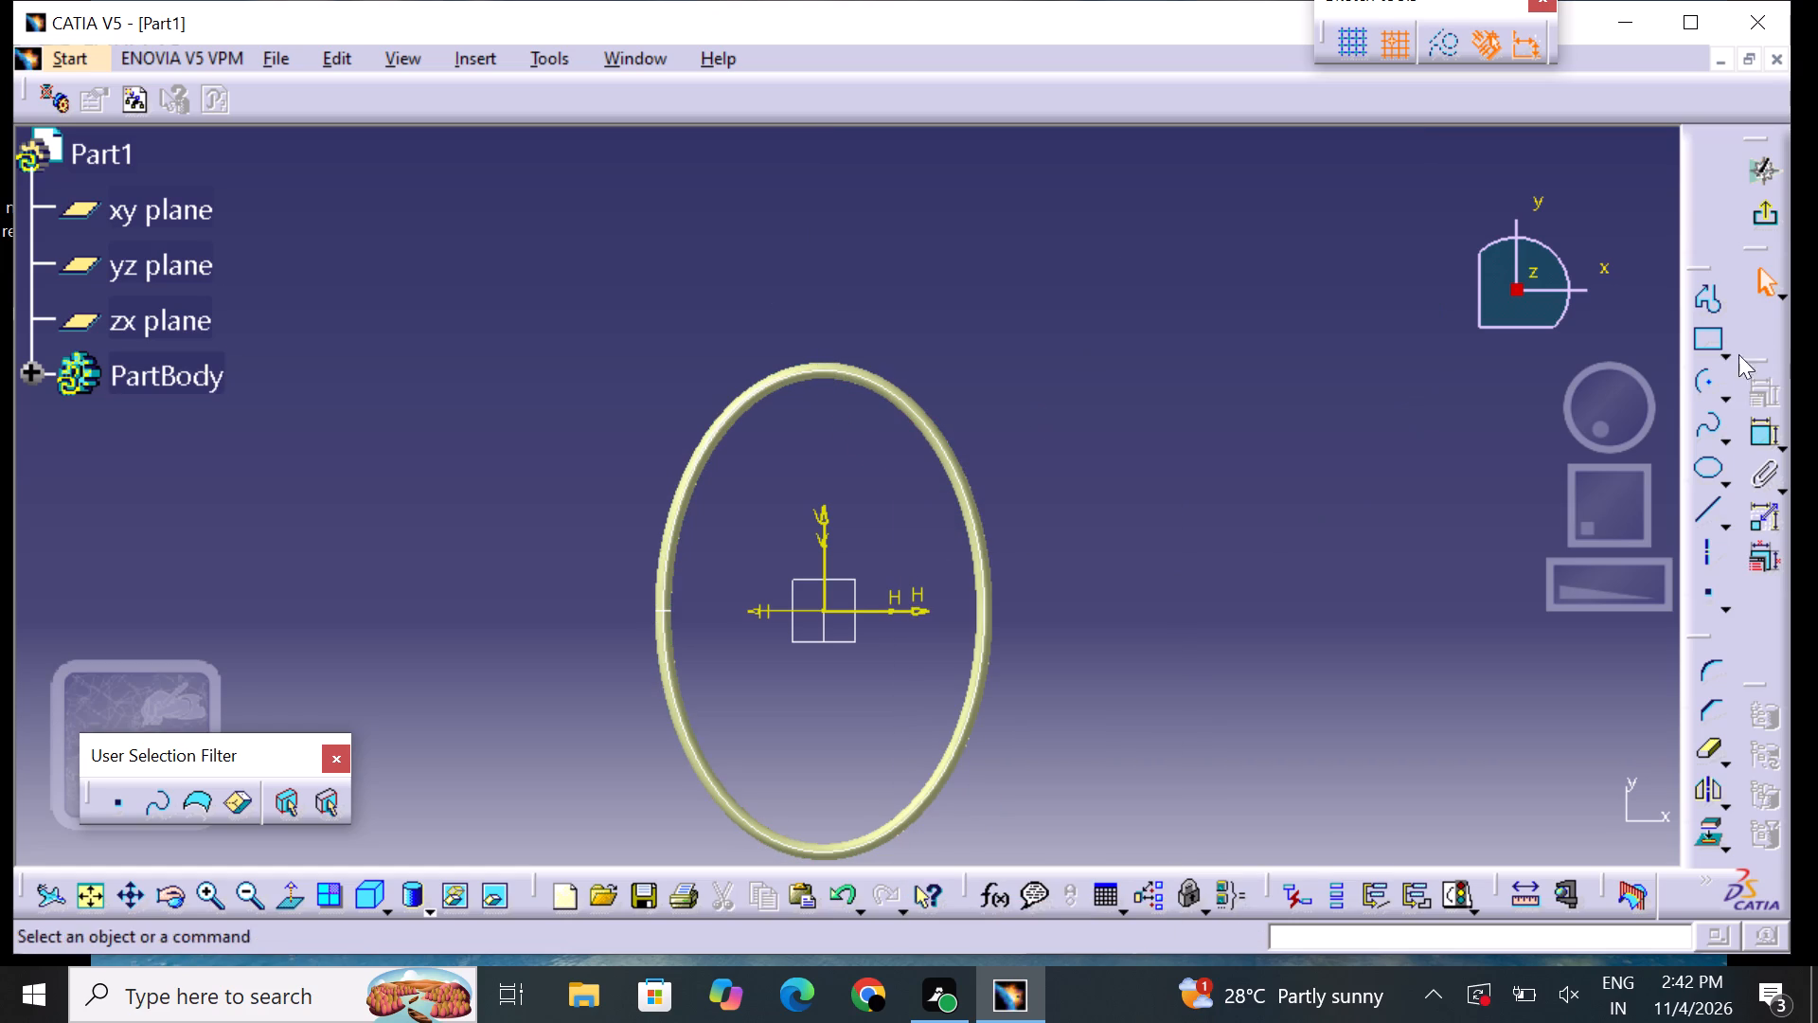
Sketch an arc of about 191 mm radius, centred outside the ring, from above it just -X of the vertical axis to its +X side.
{"action": "left_click", "coordinate": [1710, 373]}
{"action": "left_click", "coordinate": [1099, 293]}
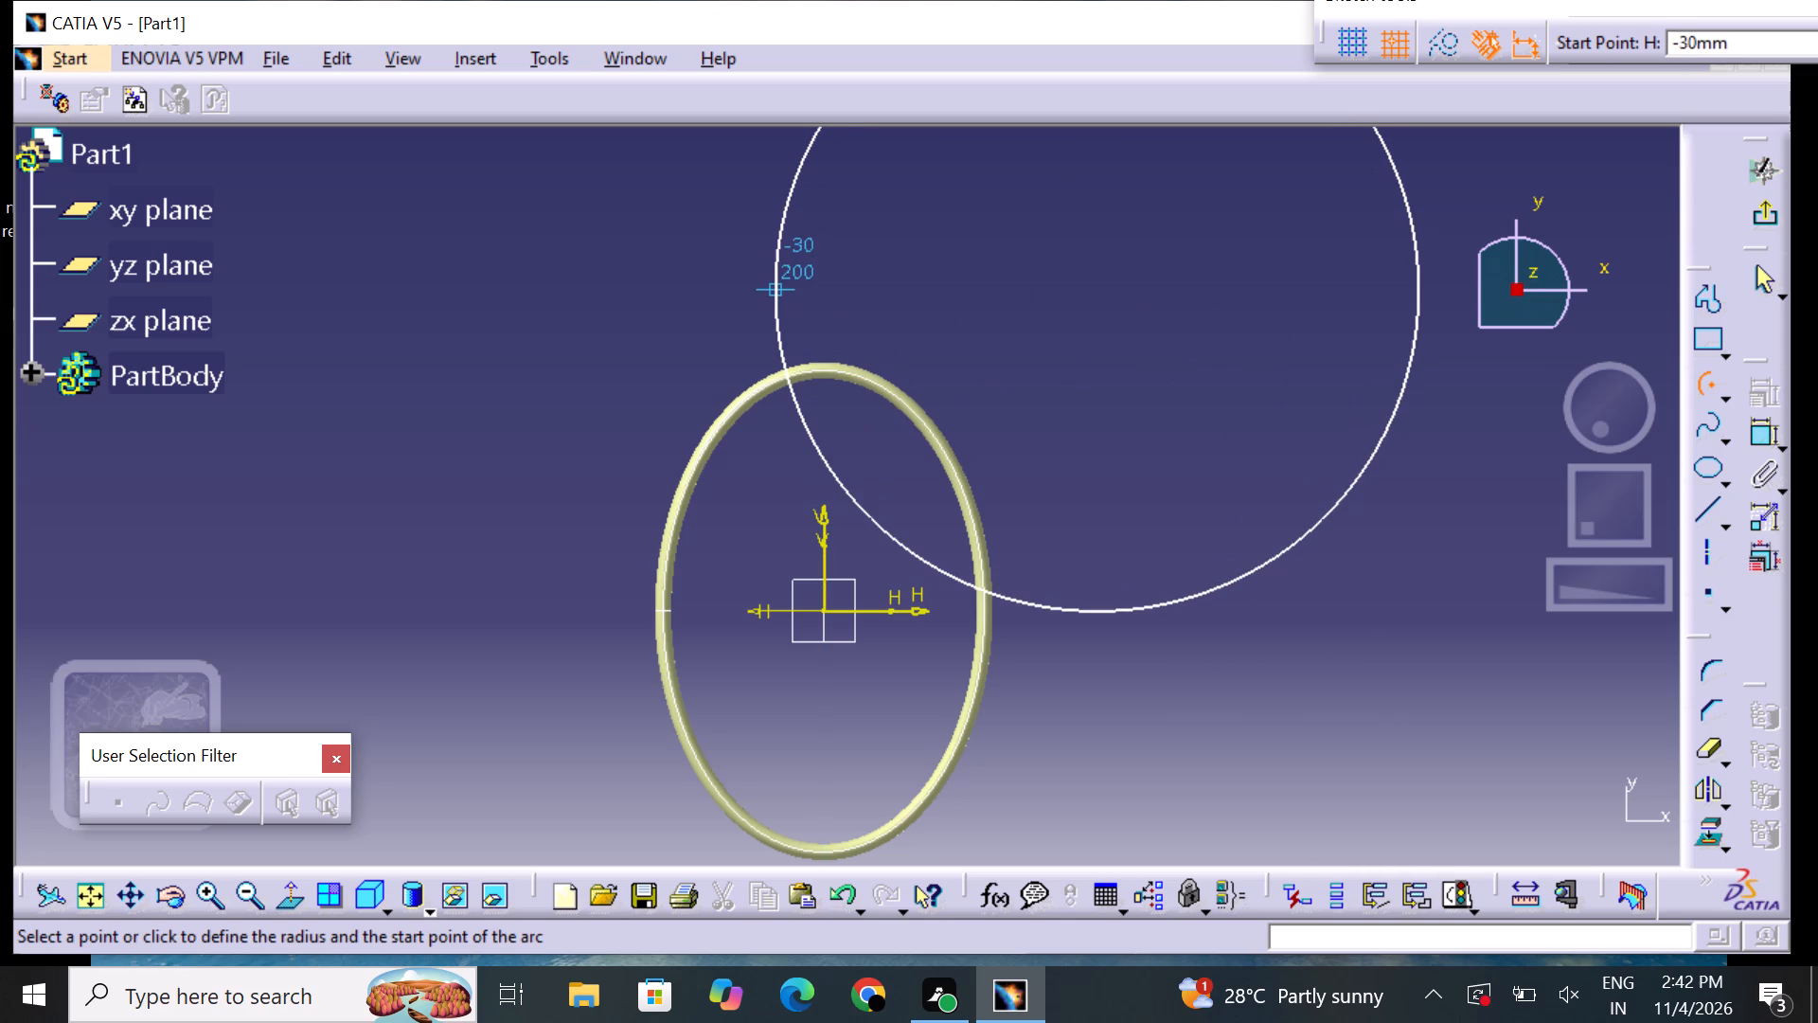
{"action": "left_click", "coordinate": [790, 256]}
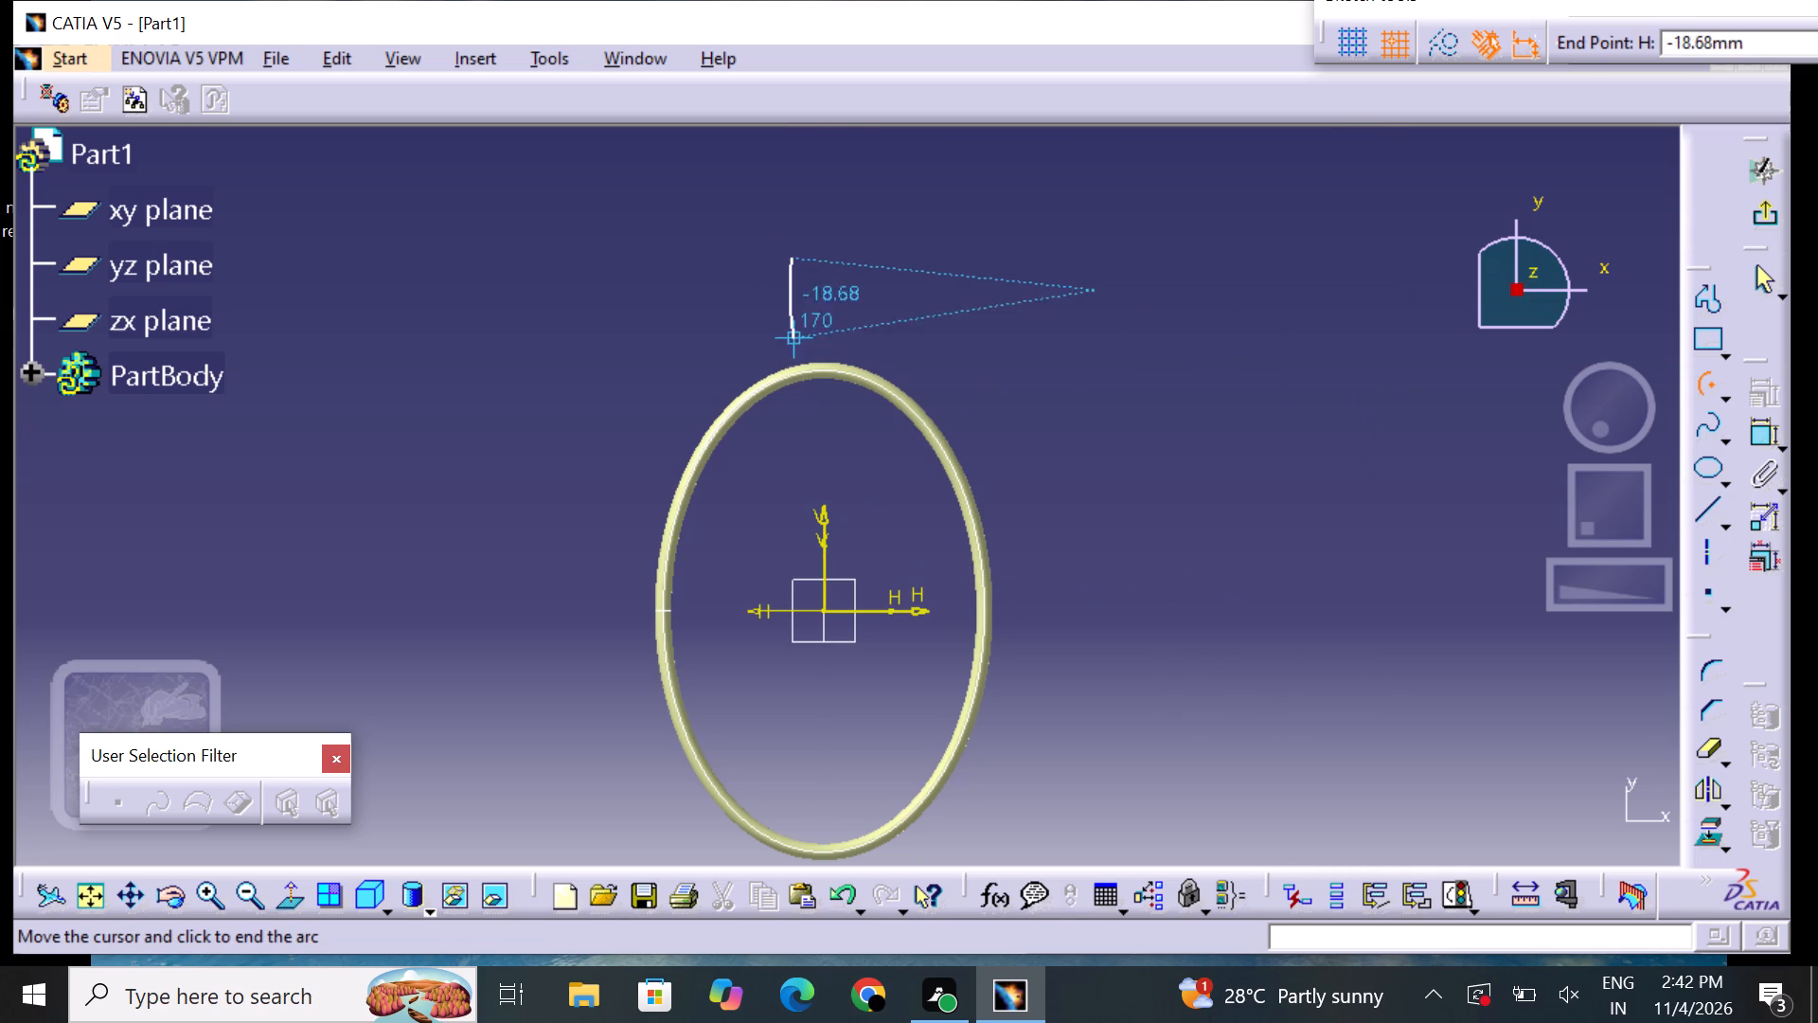
{"action": "left_click", "coordinate": [962, 578]}
{"action": "left_click", "coordinate": [1197, 512]}
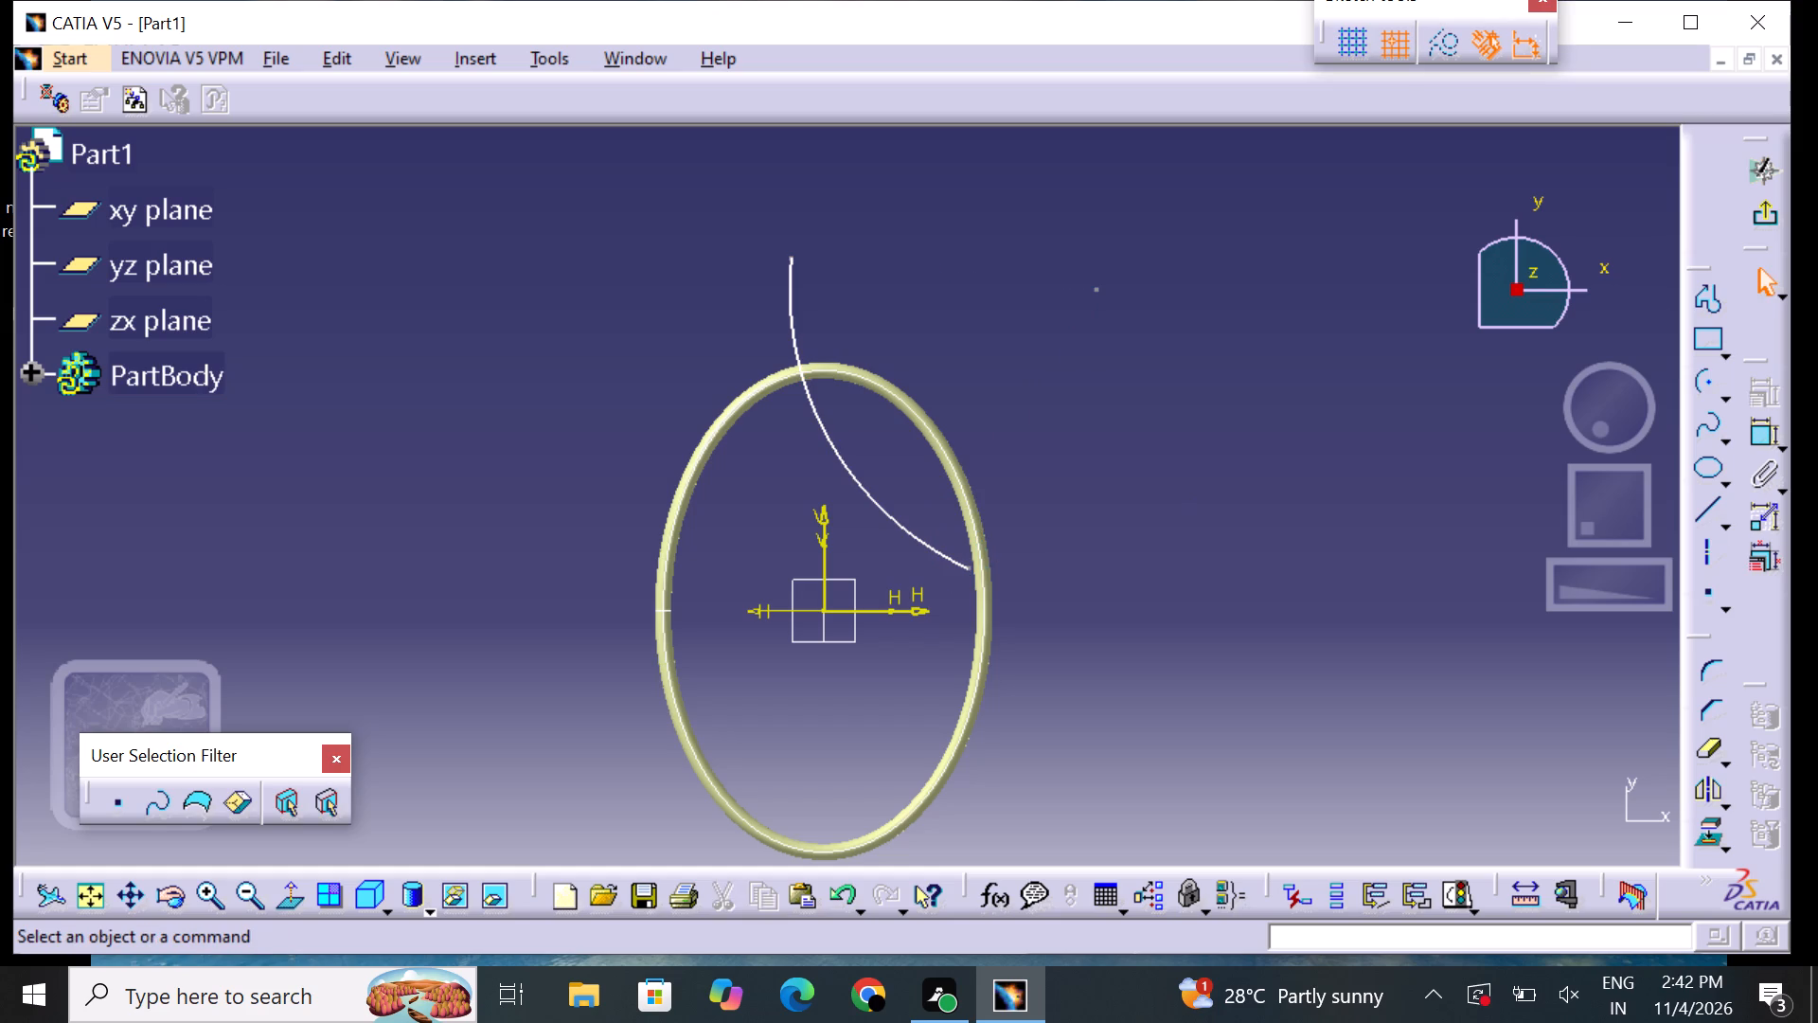
Add a radius constraint to the new arc and set it to 200 mm.
{"action": "left_click", "coordinate": [1757, 440]}
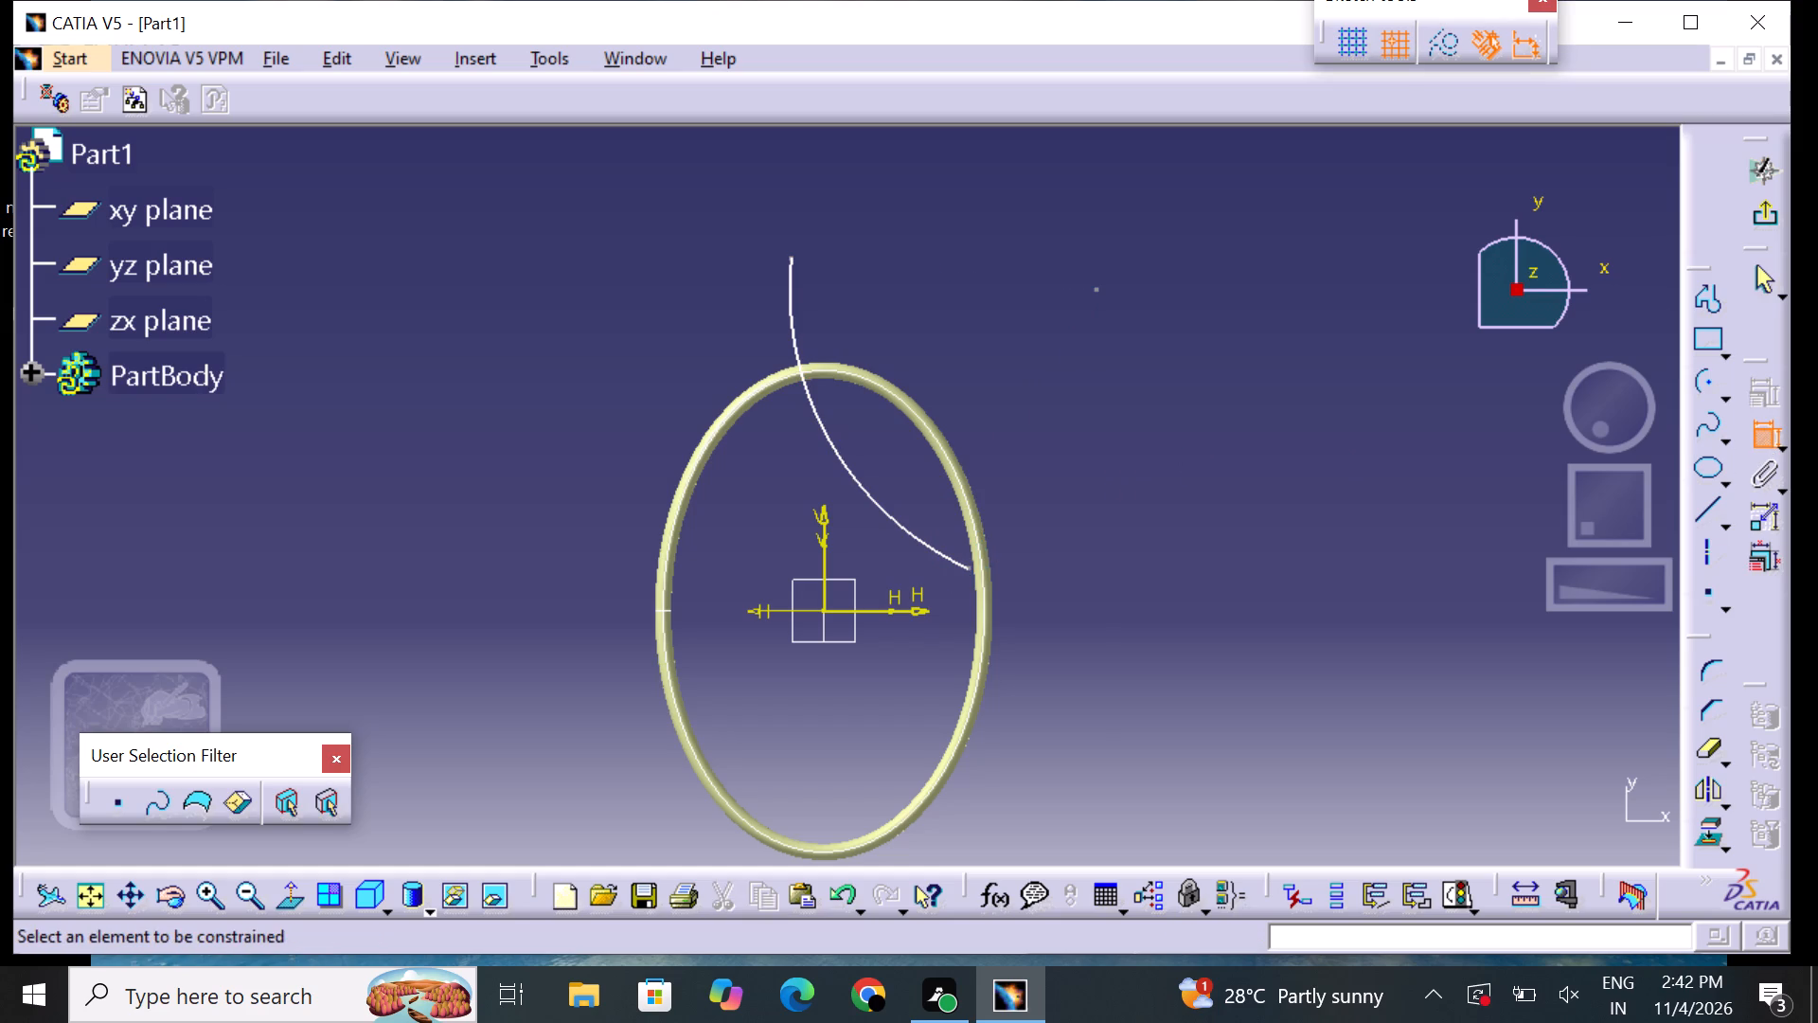
{"action": "left_click_drag", "start_coordinate": [875, 501], "coordinate": [881, 491]}
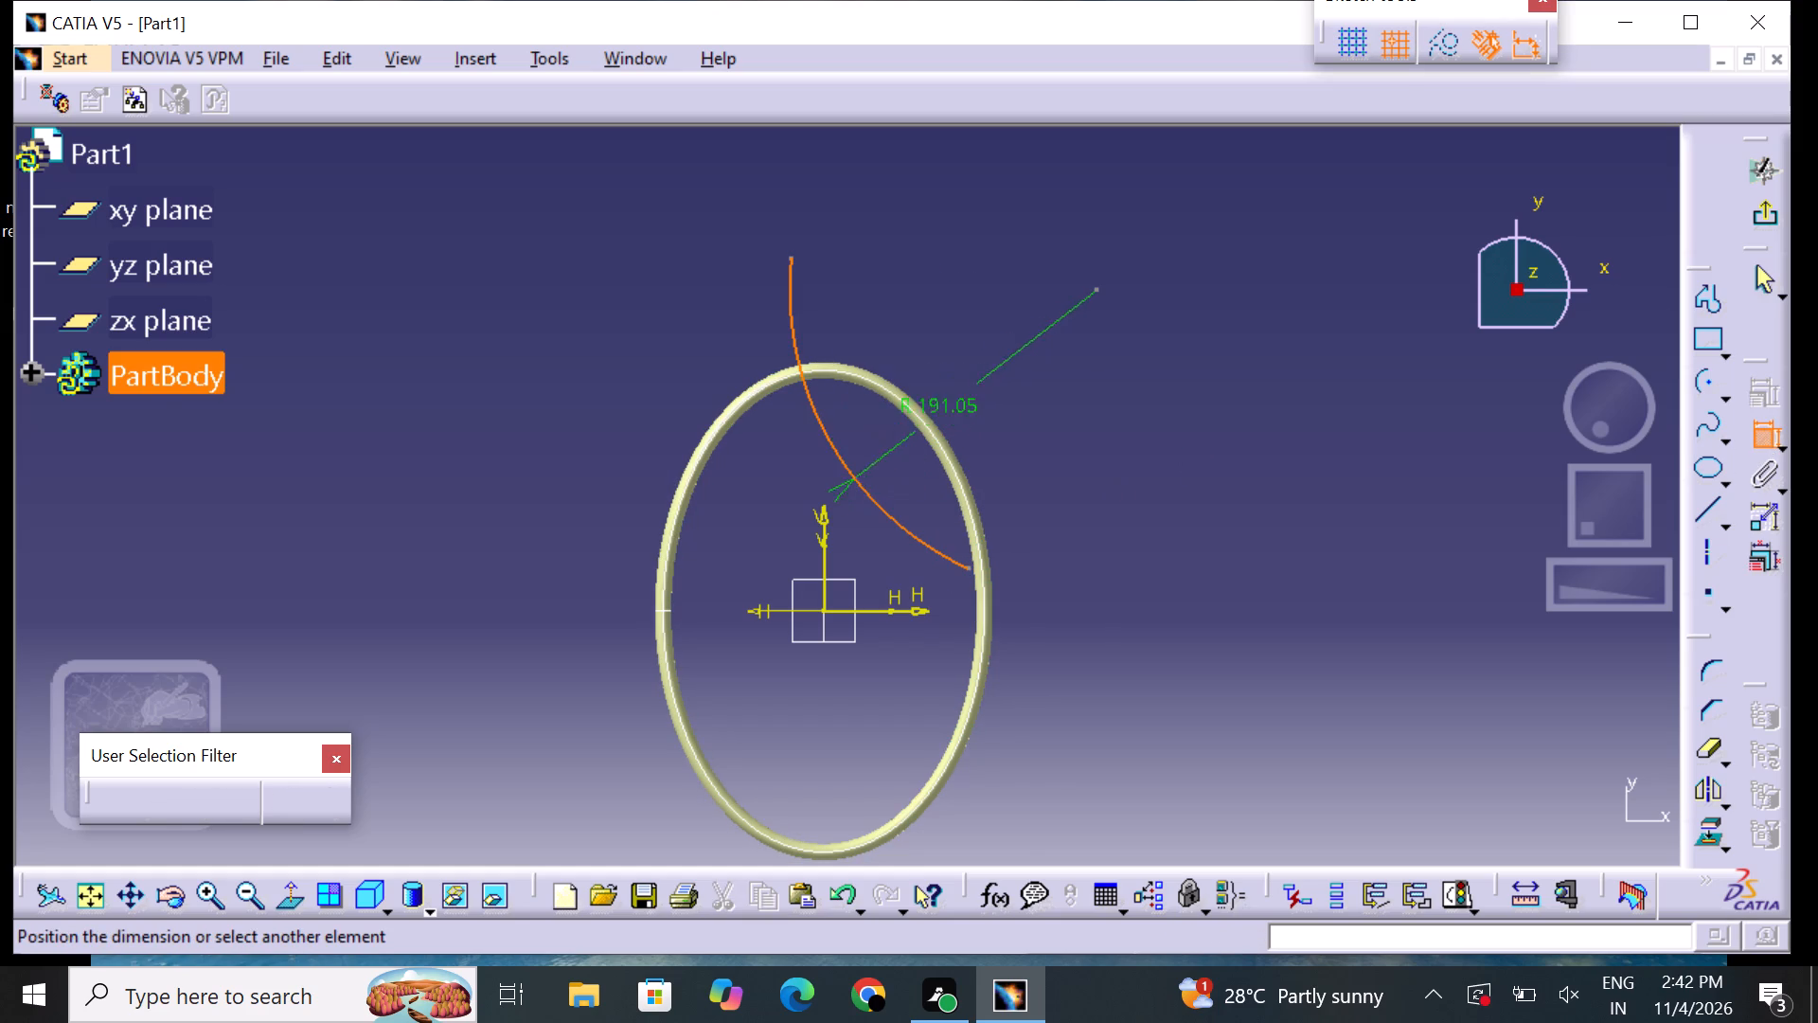
{"action": "left_click", "coordinate": [959, 380]}
{"action": "double_click", "coordinate": [960, 372]}
{"action": "key", "text": "BackSpace"}
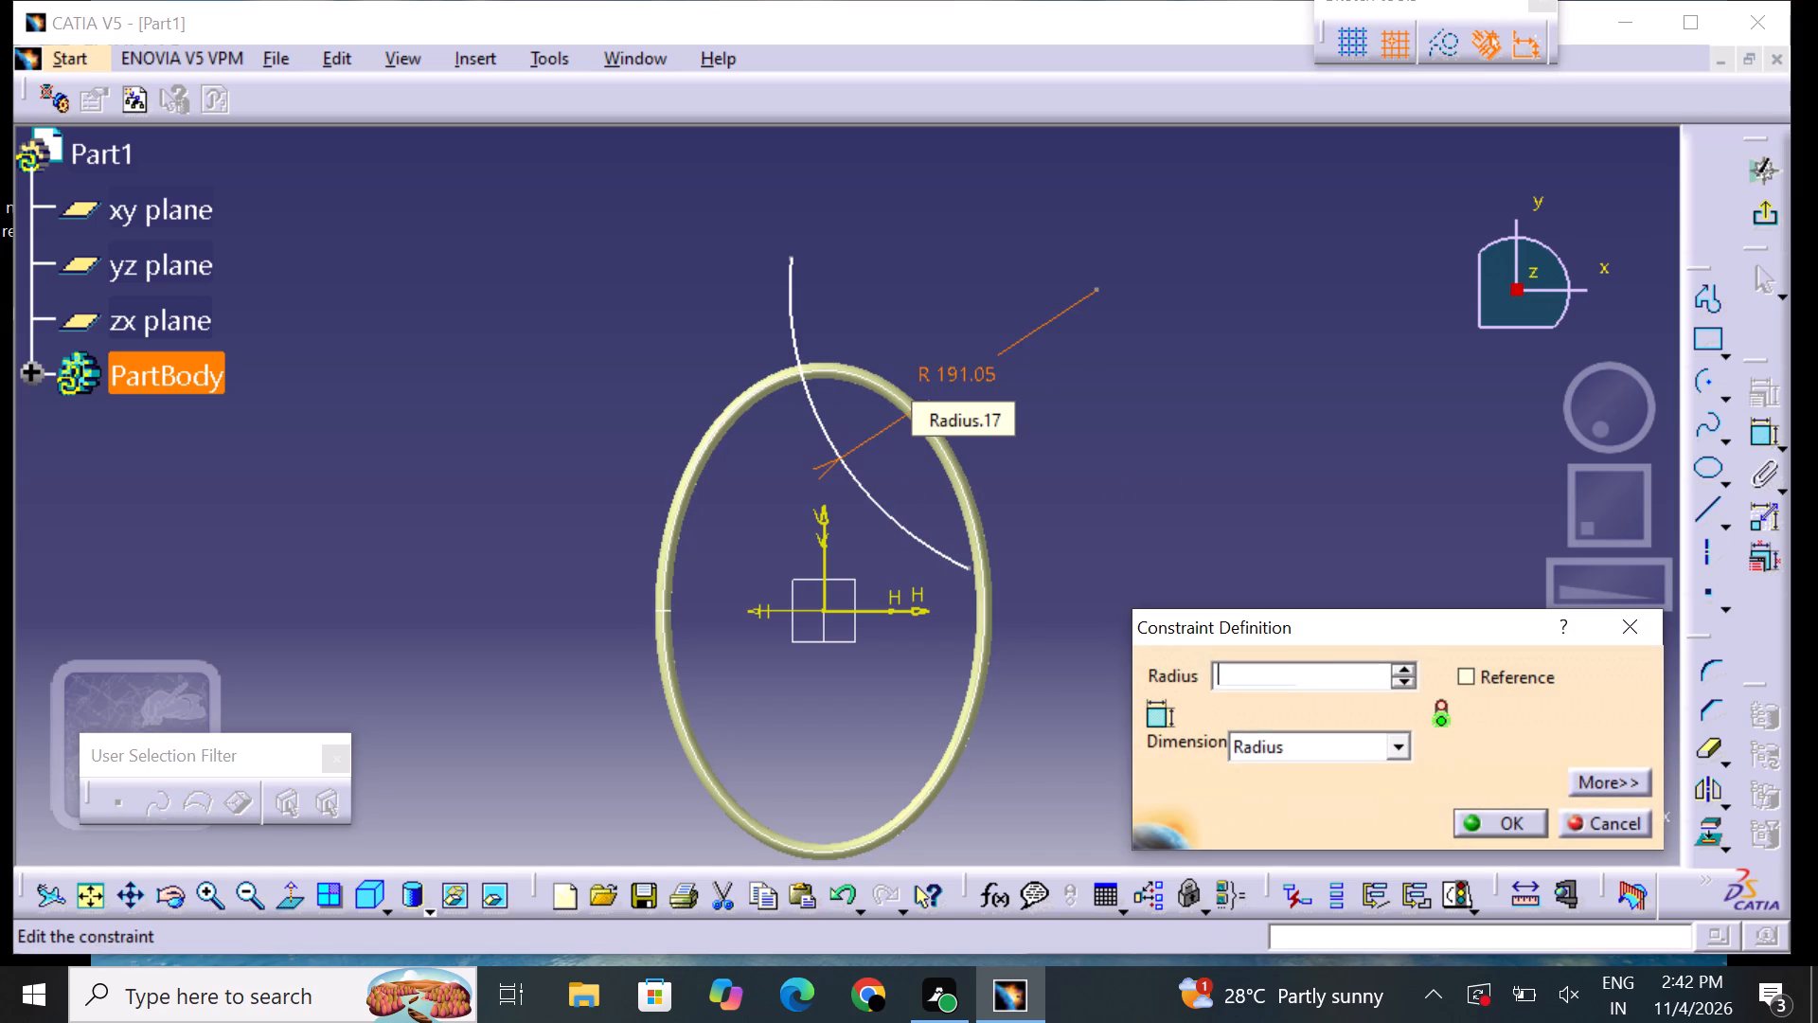
{"action": "type", "text": "200"}
{"action": "key", "text": "Return"}
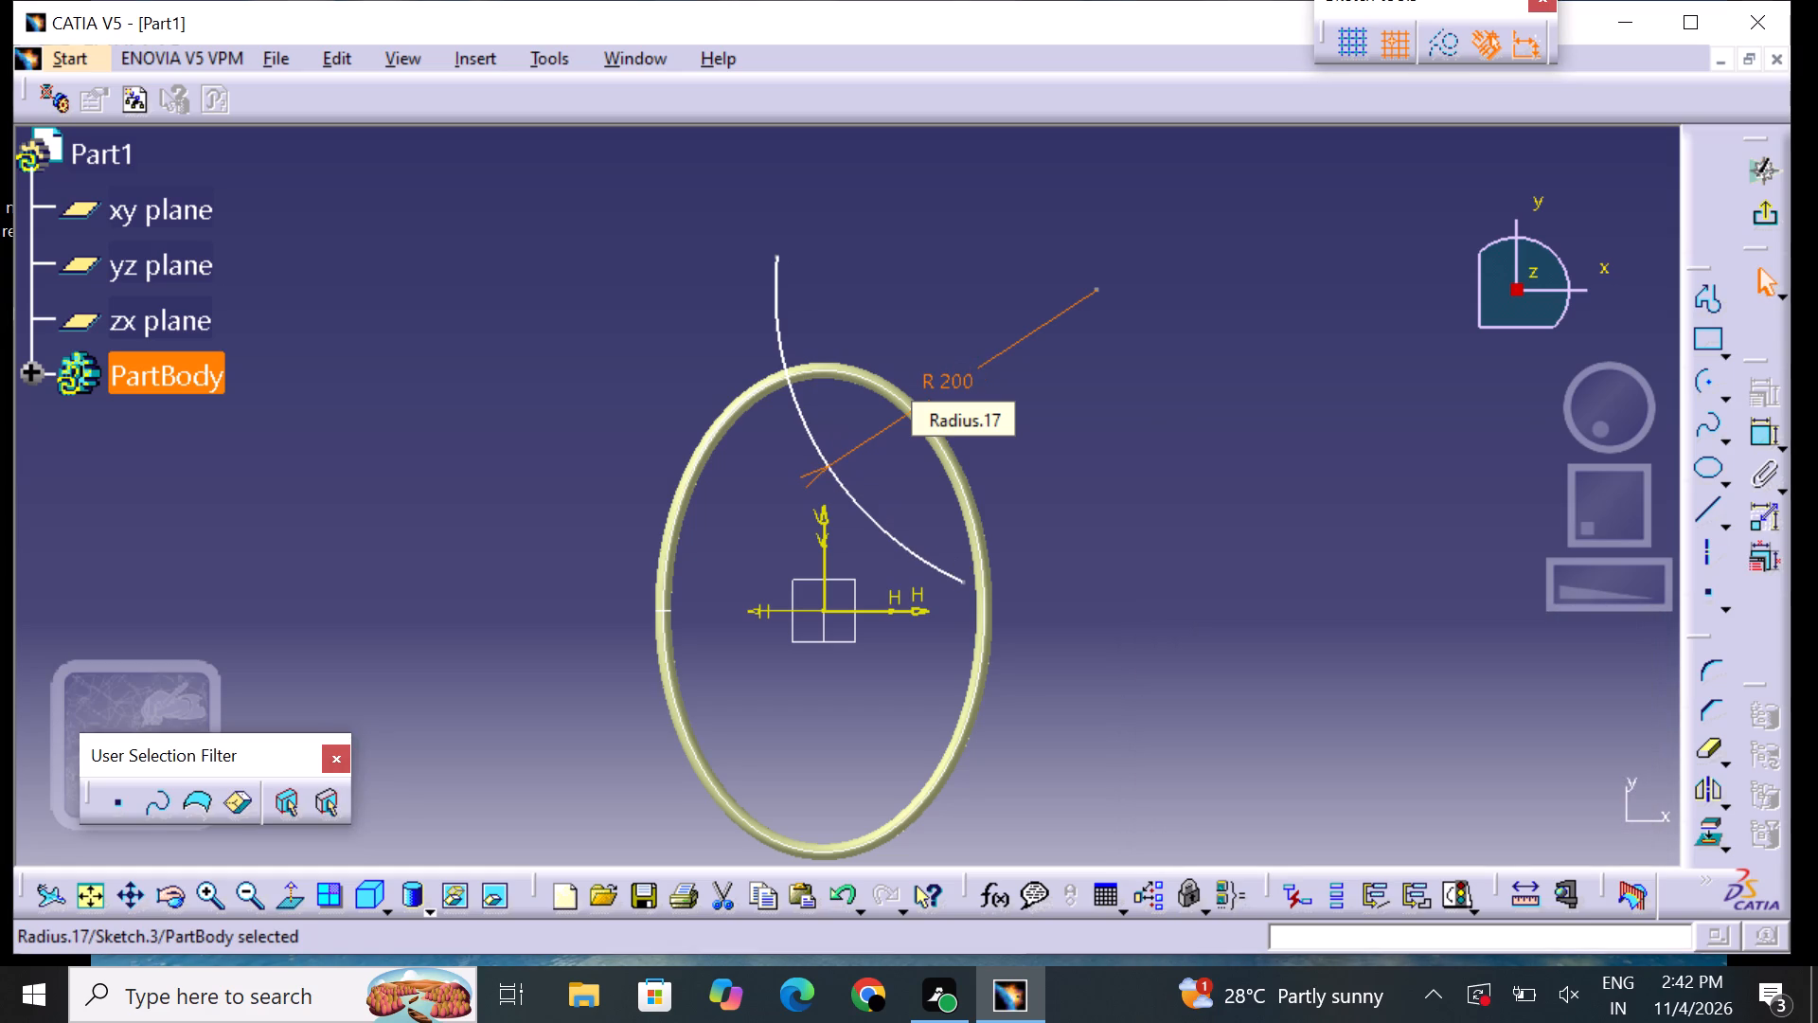
{"action": "left_click", "coordinate": [1116, 525]}
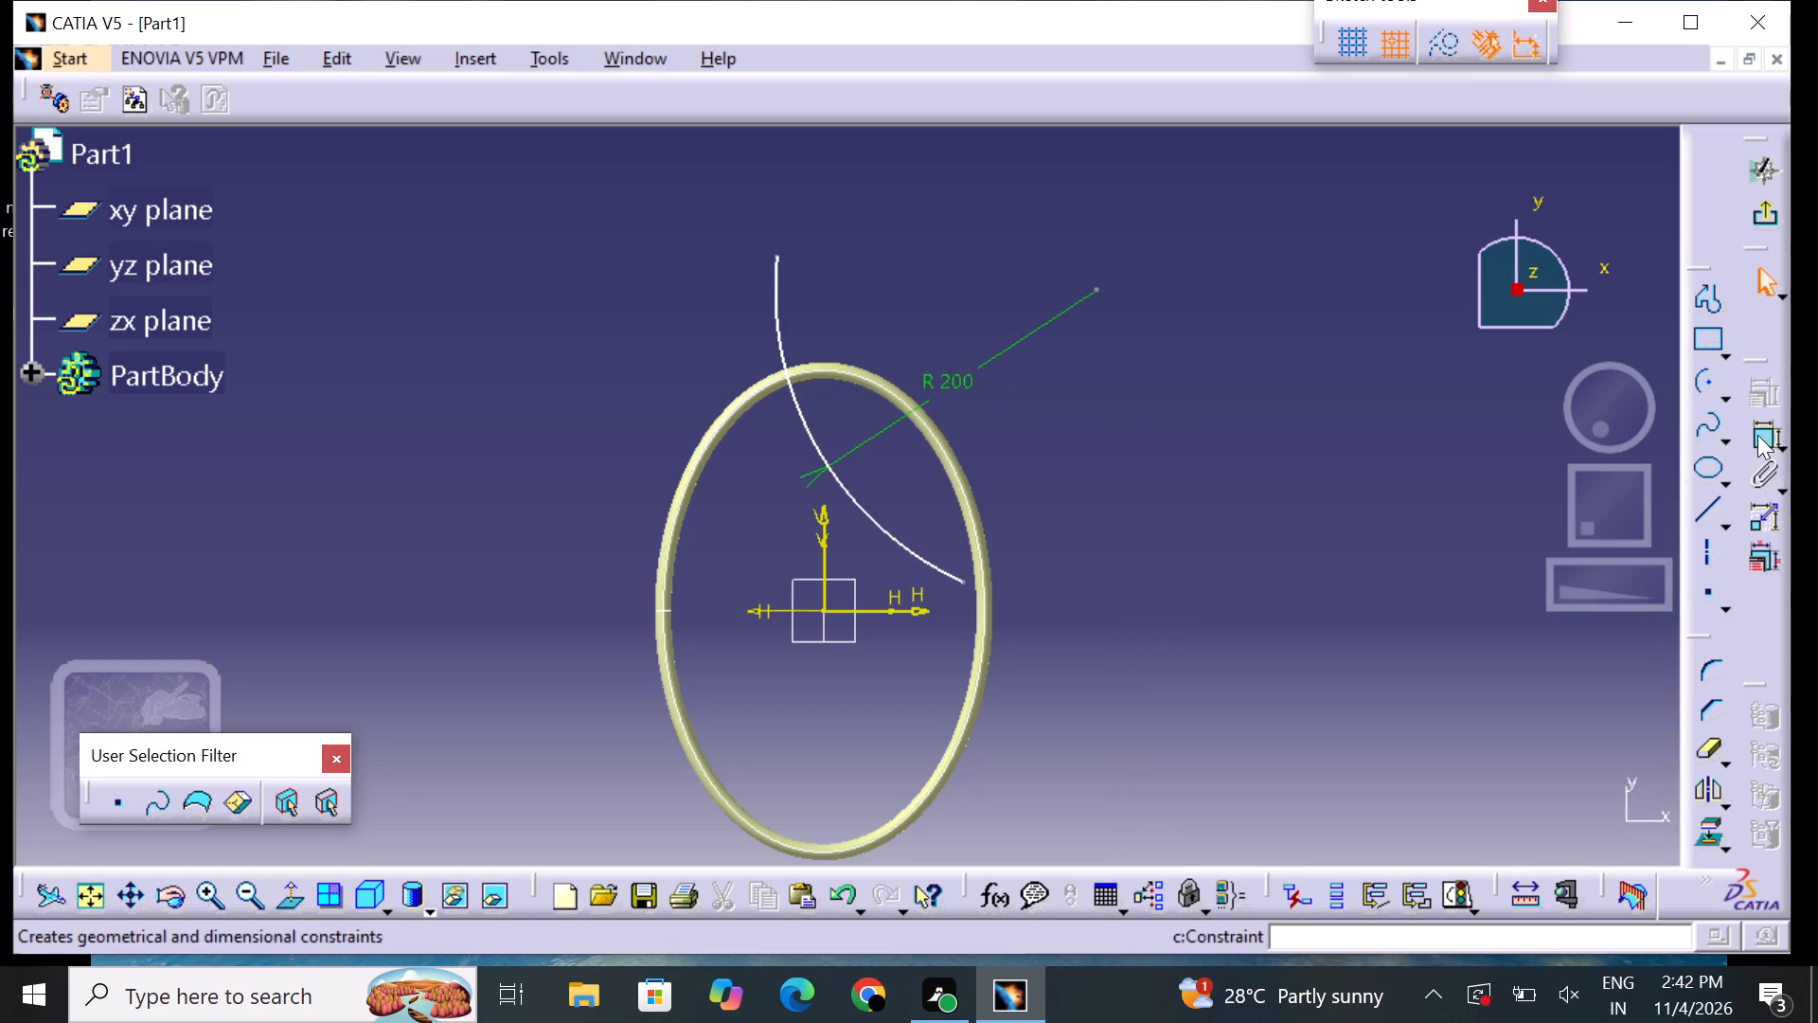
Add an offset constraint between the vertical axis and the new arc and set it to 15 mm.
{"action": "left_click", "coordinate": [1757, 435]}
{"action": "left_click", "coordinate": [820, 529]}
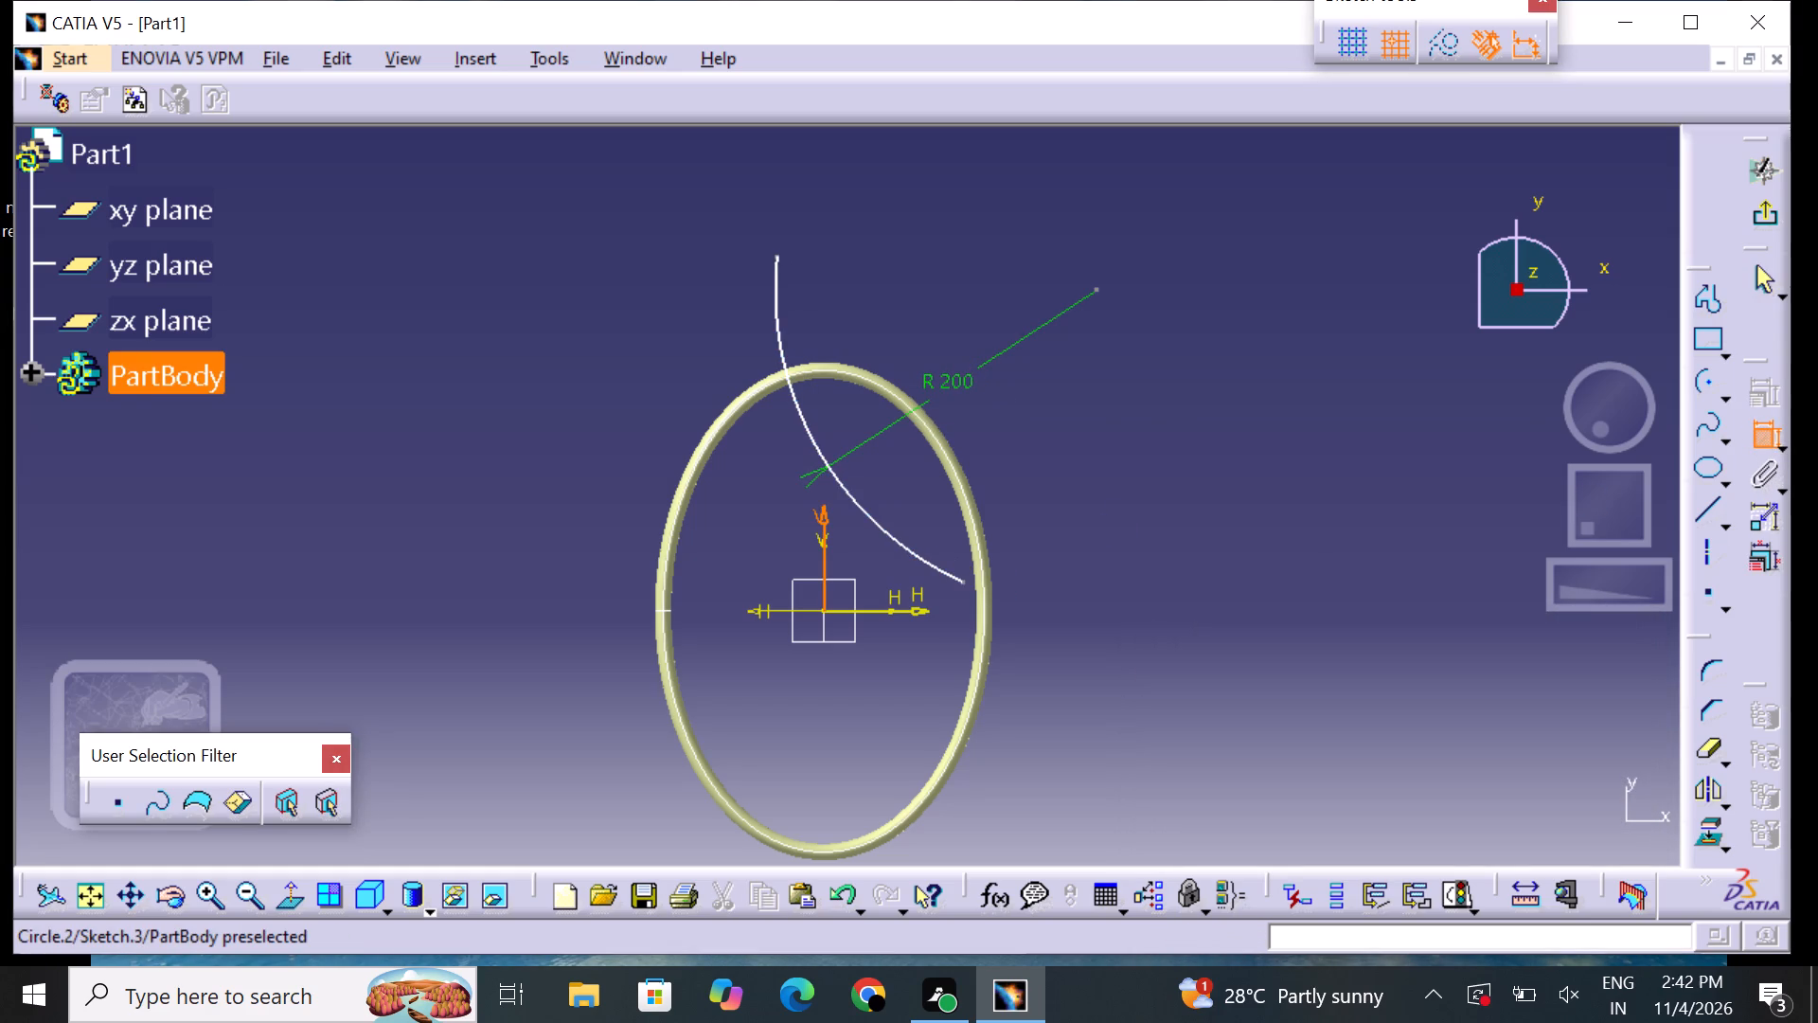
{"action": "left_click", "coordinate": [771, 314]}
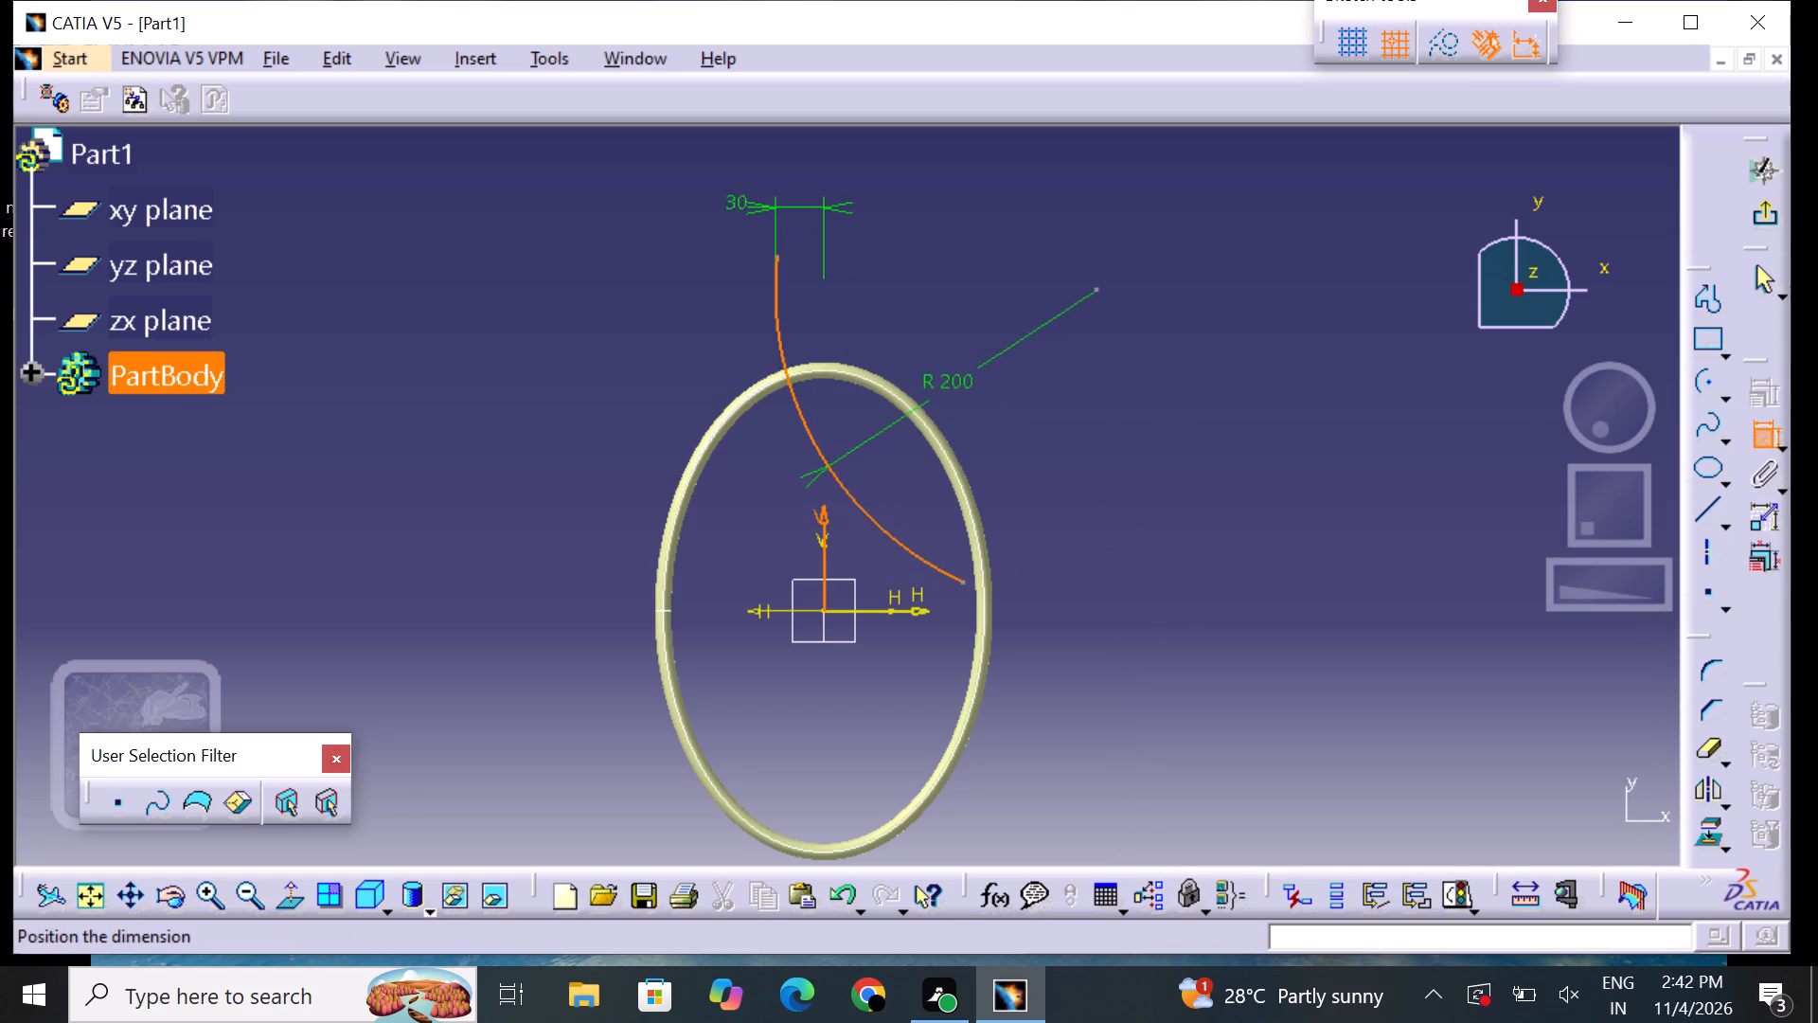
{"action": "left_click", "coordinate": [736, 206]}
{"action": "double_click", "coordinate": [739, 200]}
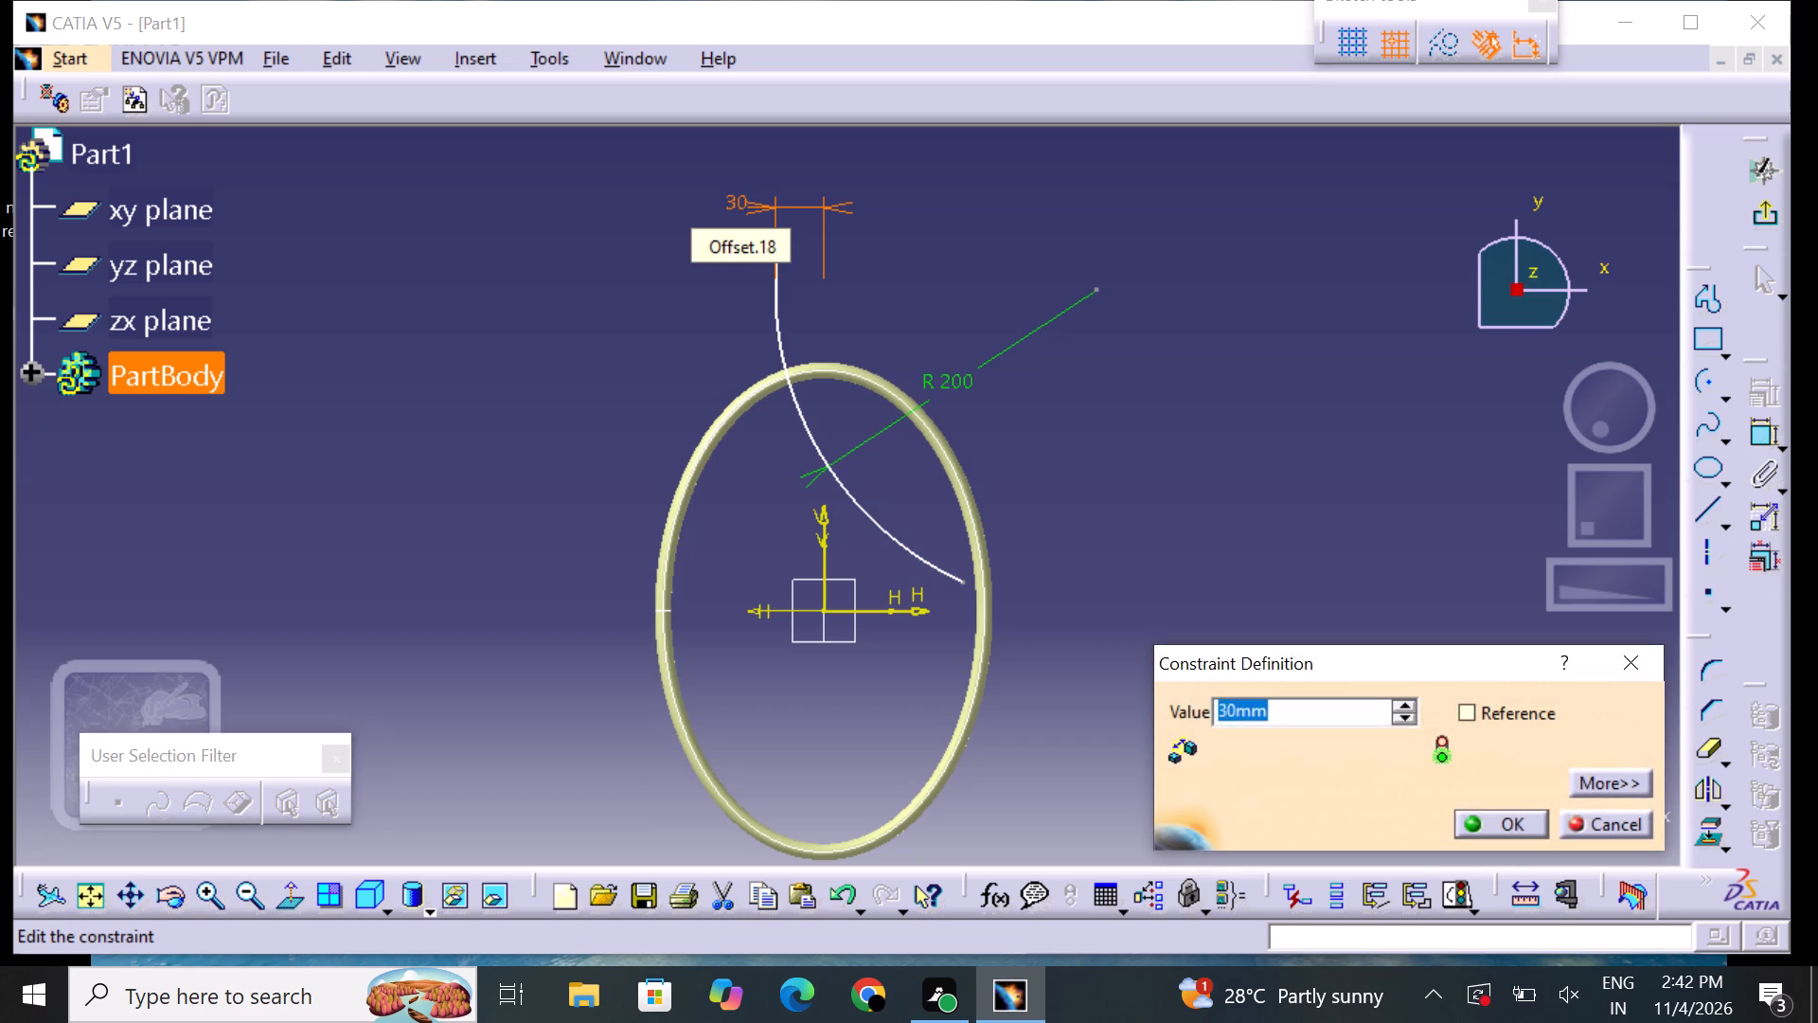
{"action": "key", "text": "BackSpace"}
{"action": "type", "text": "15"}
{"action": "key", "text": "Return"}
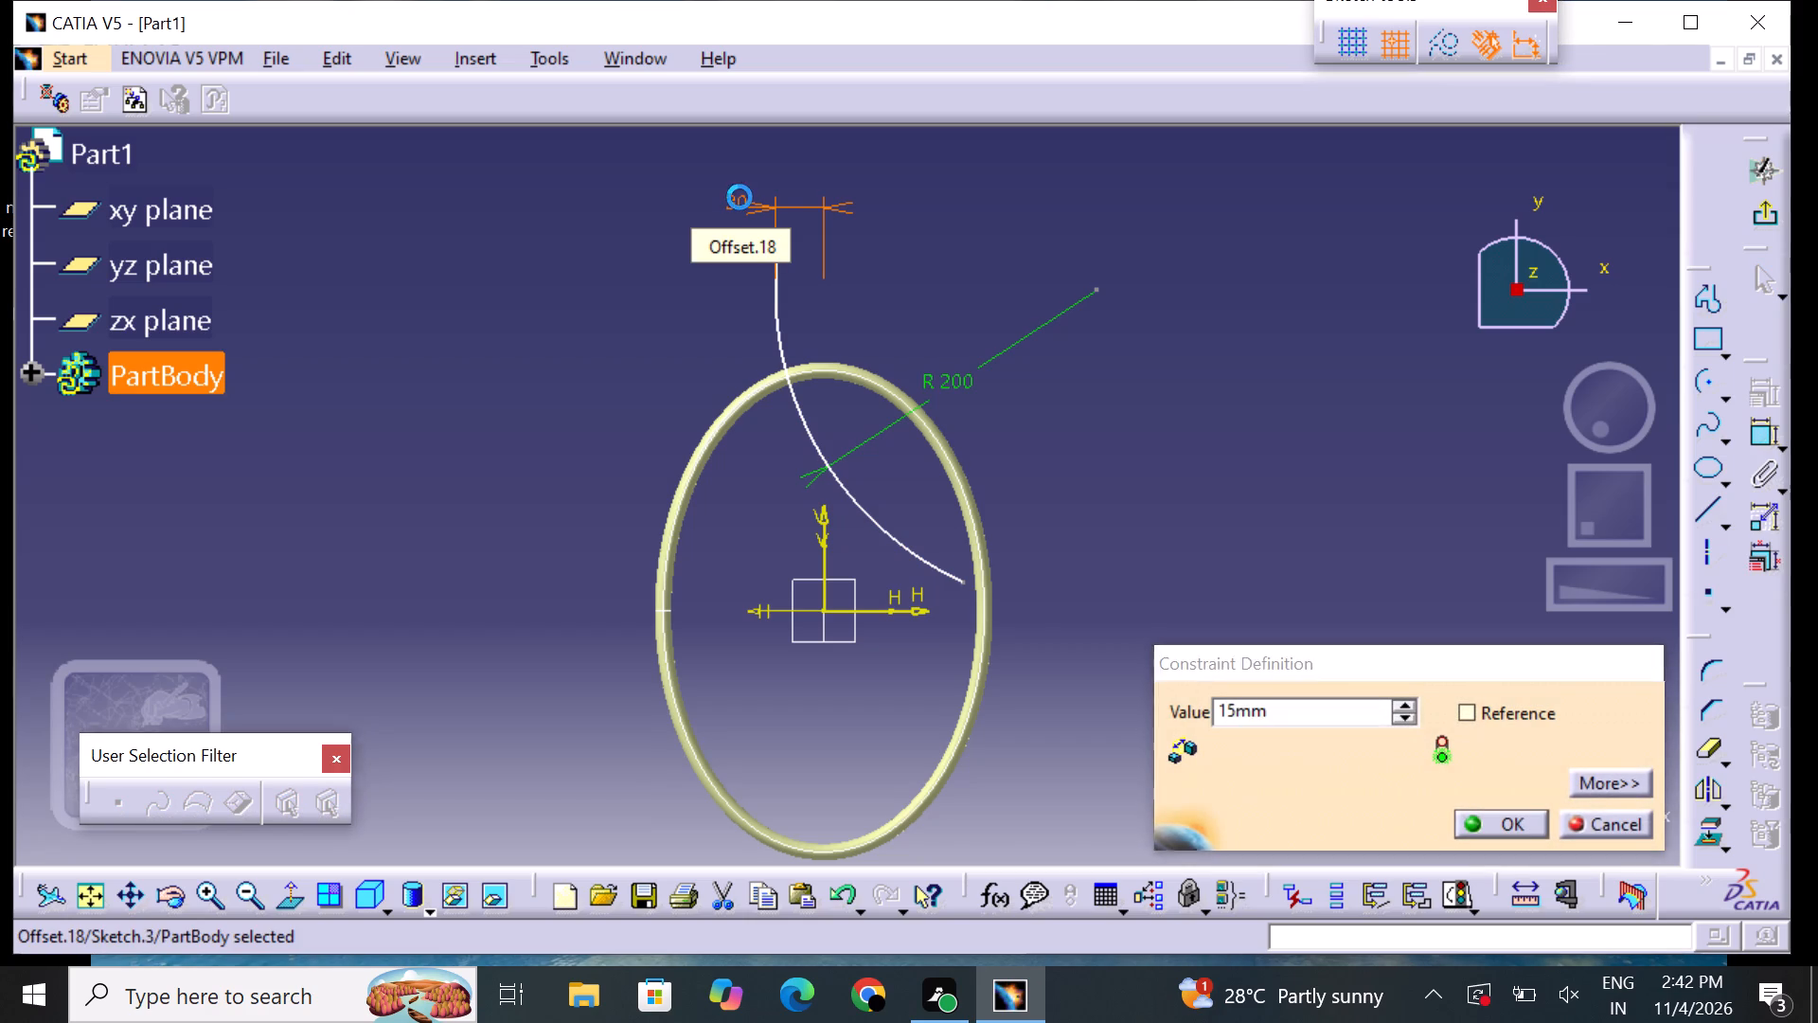
{"action": "left_click", "coordinate": [1200, 571]}
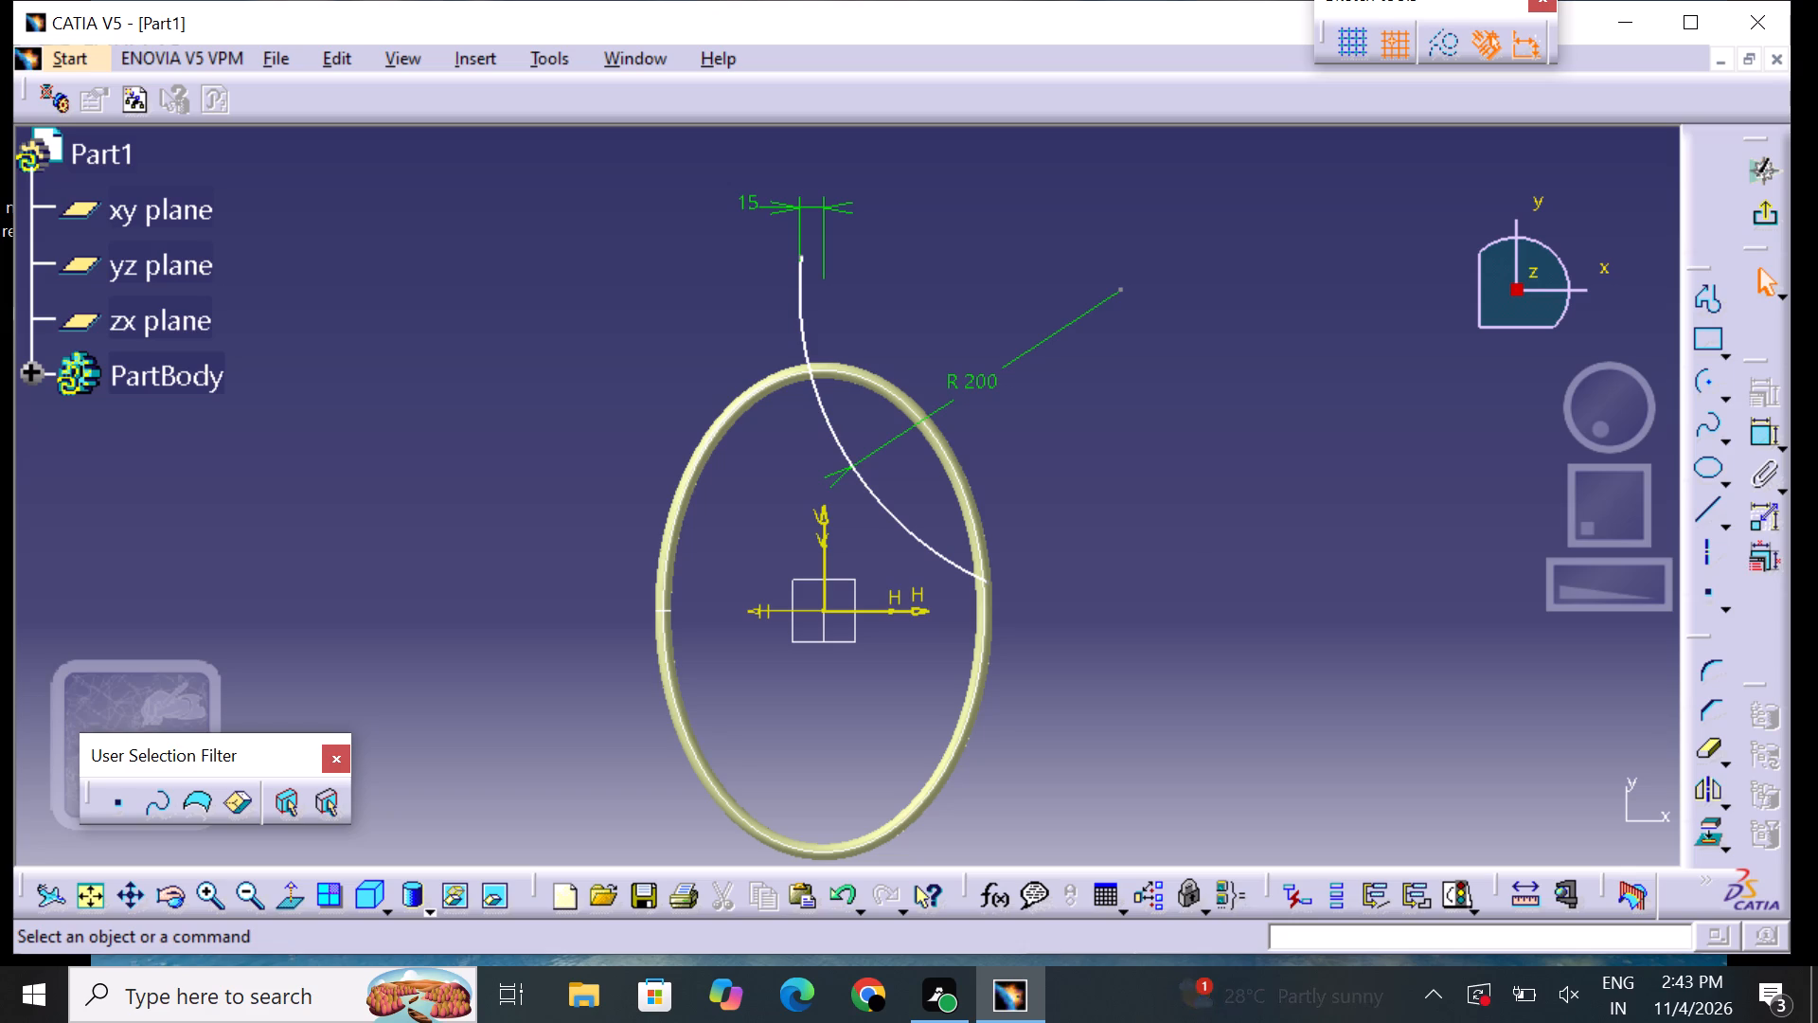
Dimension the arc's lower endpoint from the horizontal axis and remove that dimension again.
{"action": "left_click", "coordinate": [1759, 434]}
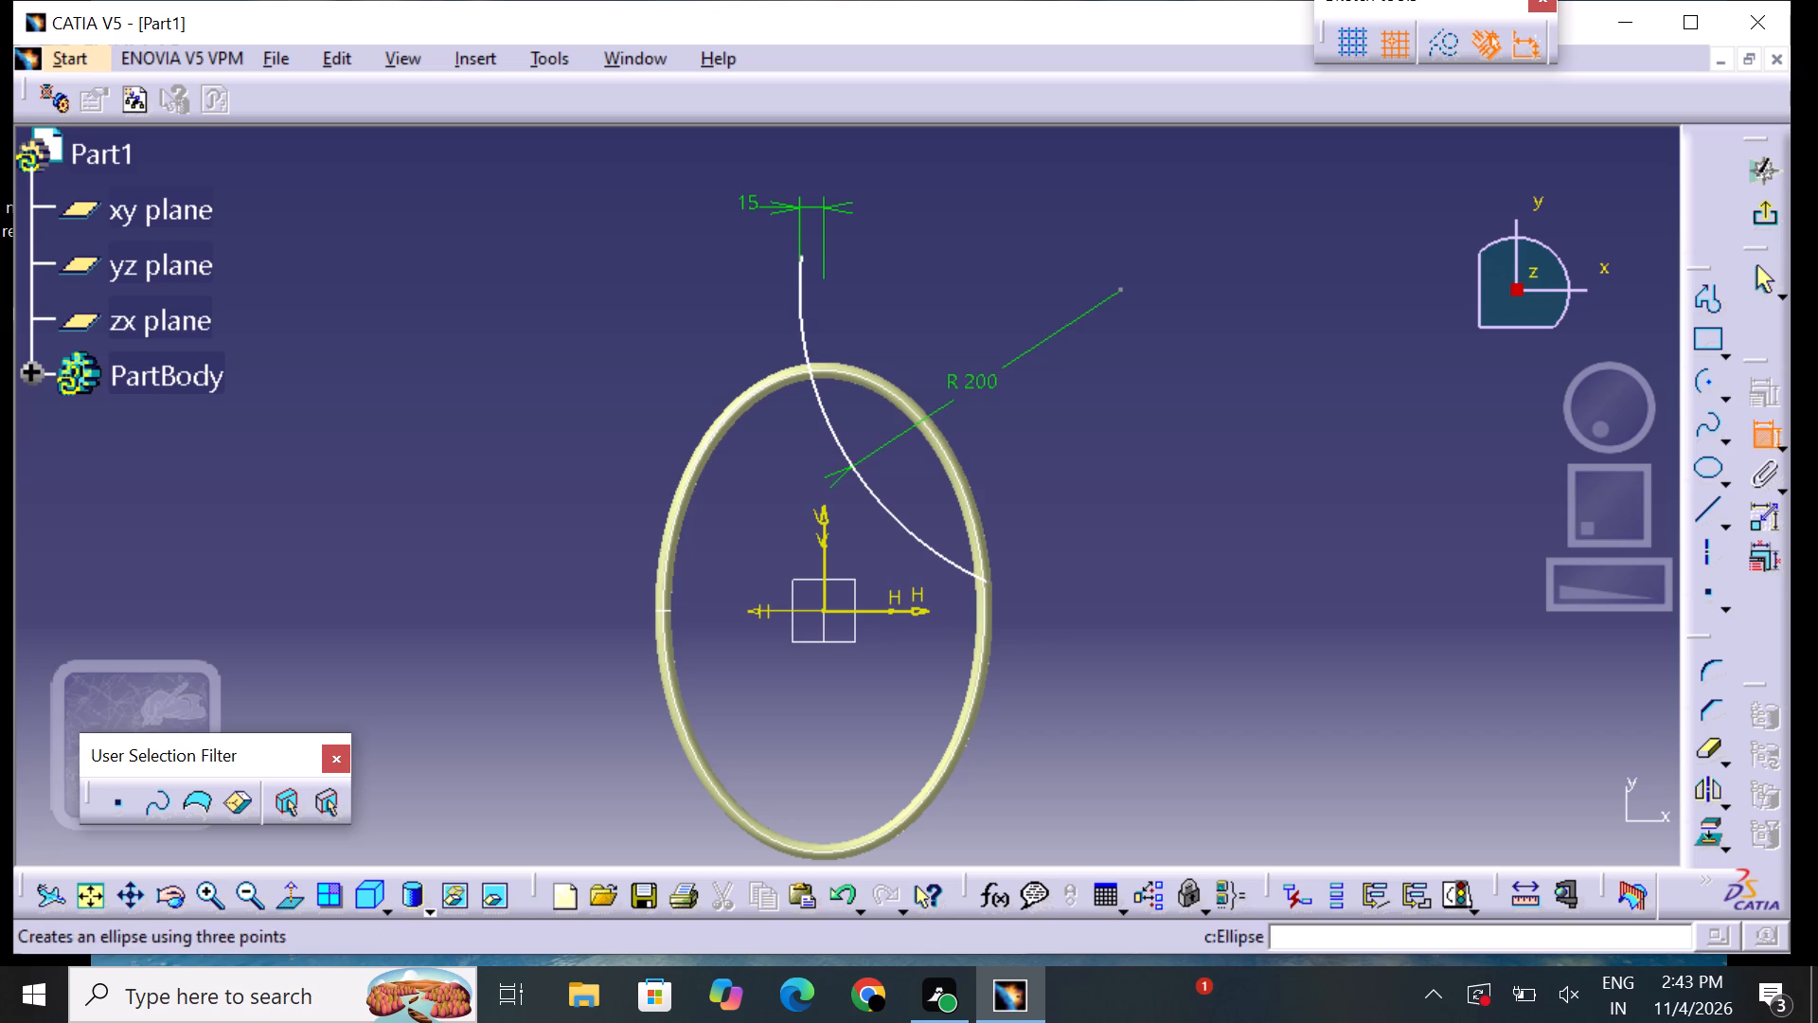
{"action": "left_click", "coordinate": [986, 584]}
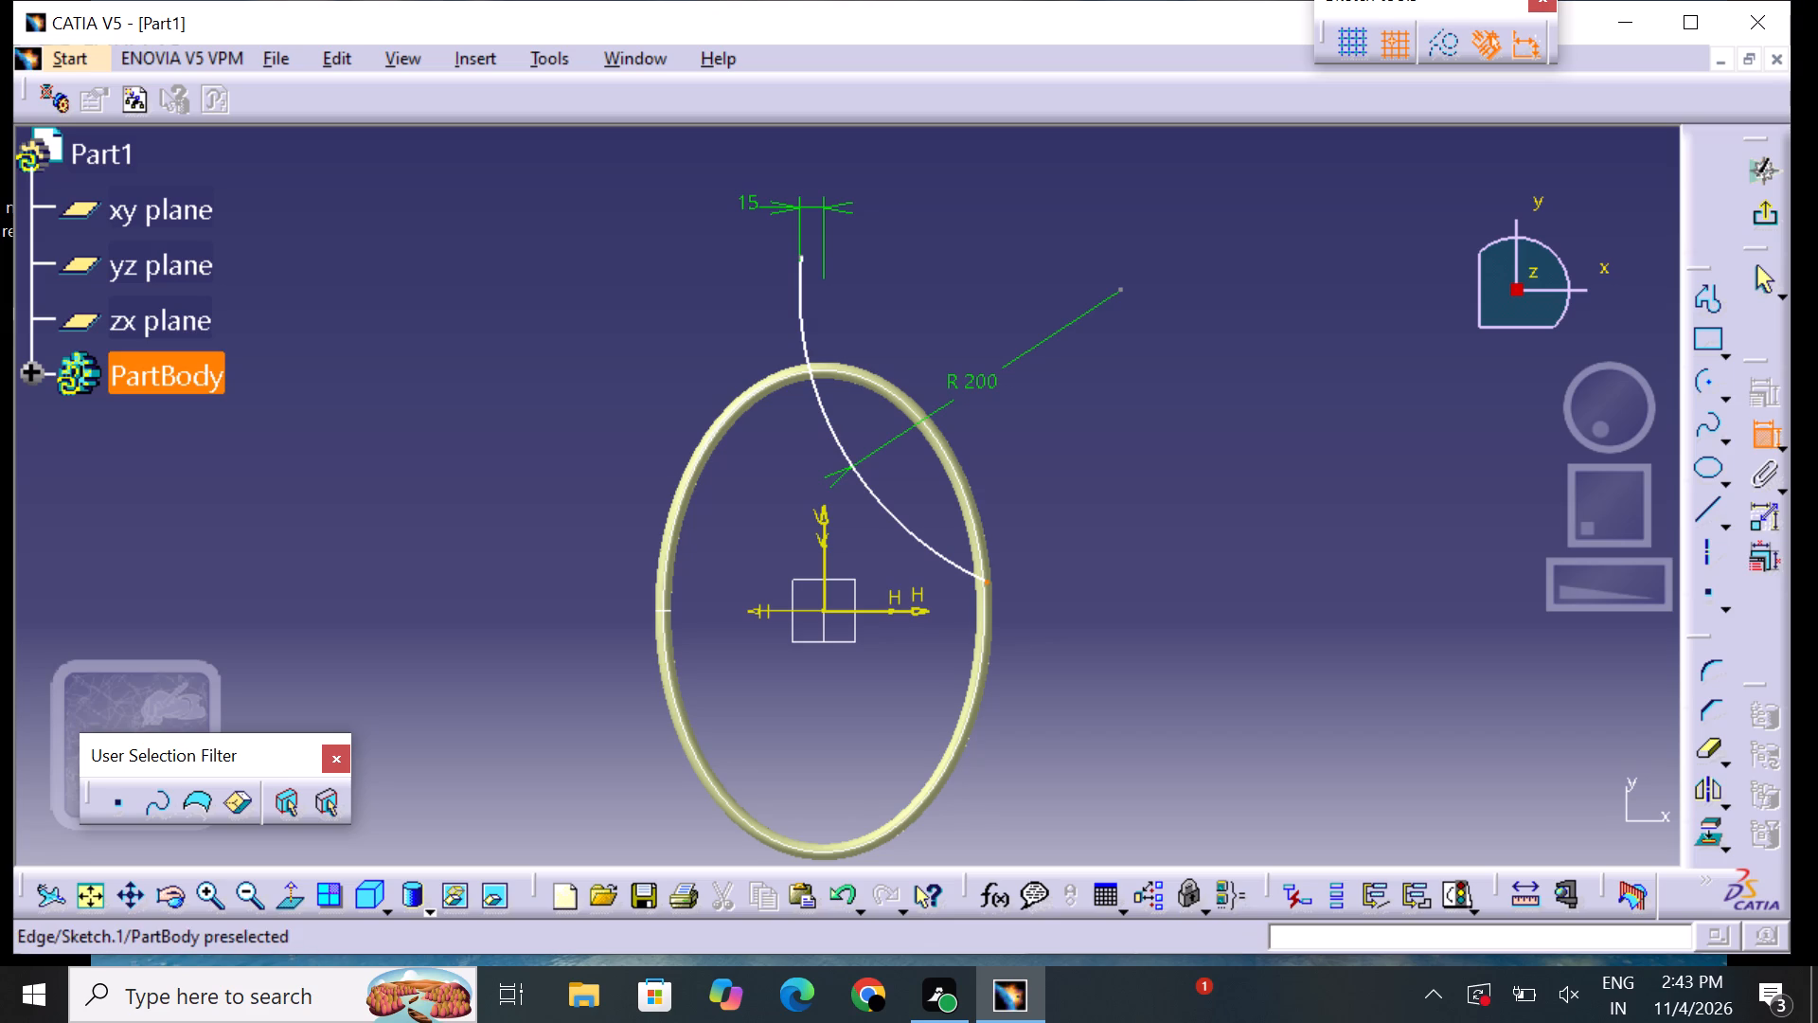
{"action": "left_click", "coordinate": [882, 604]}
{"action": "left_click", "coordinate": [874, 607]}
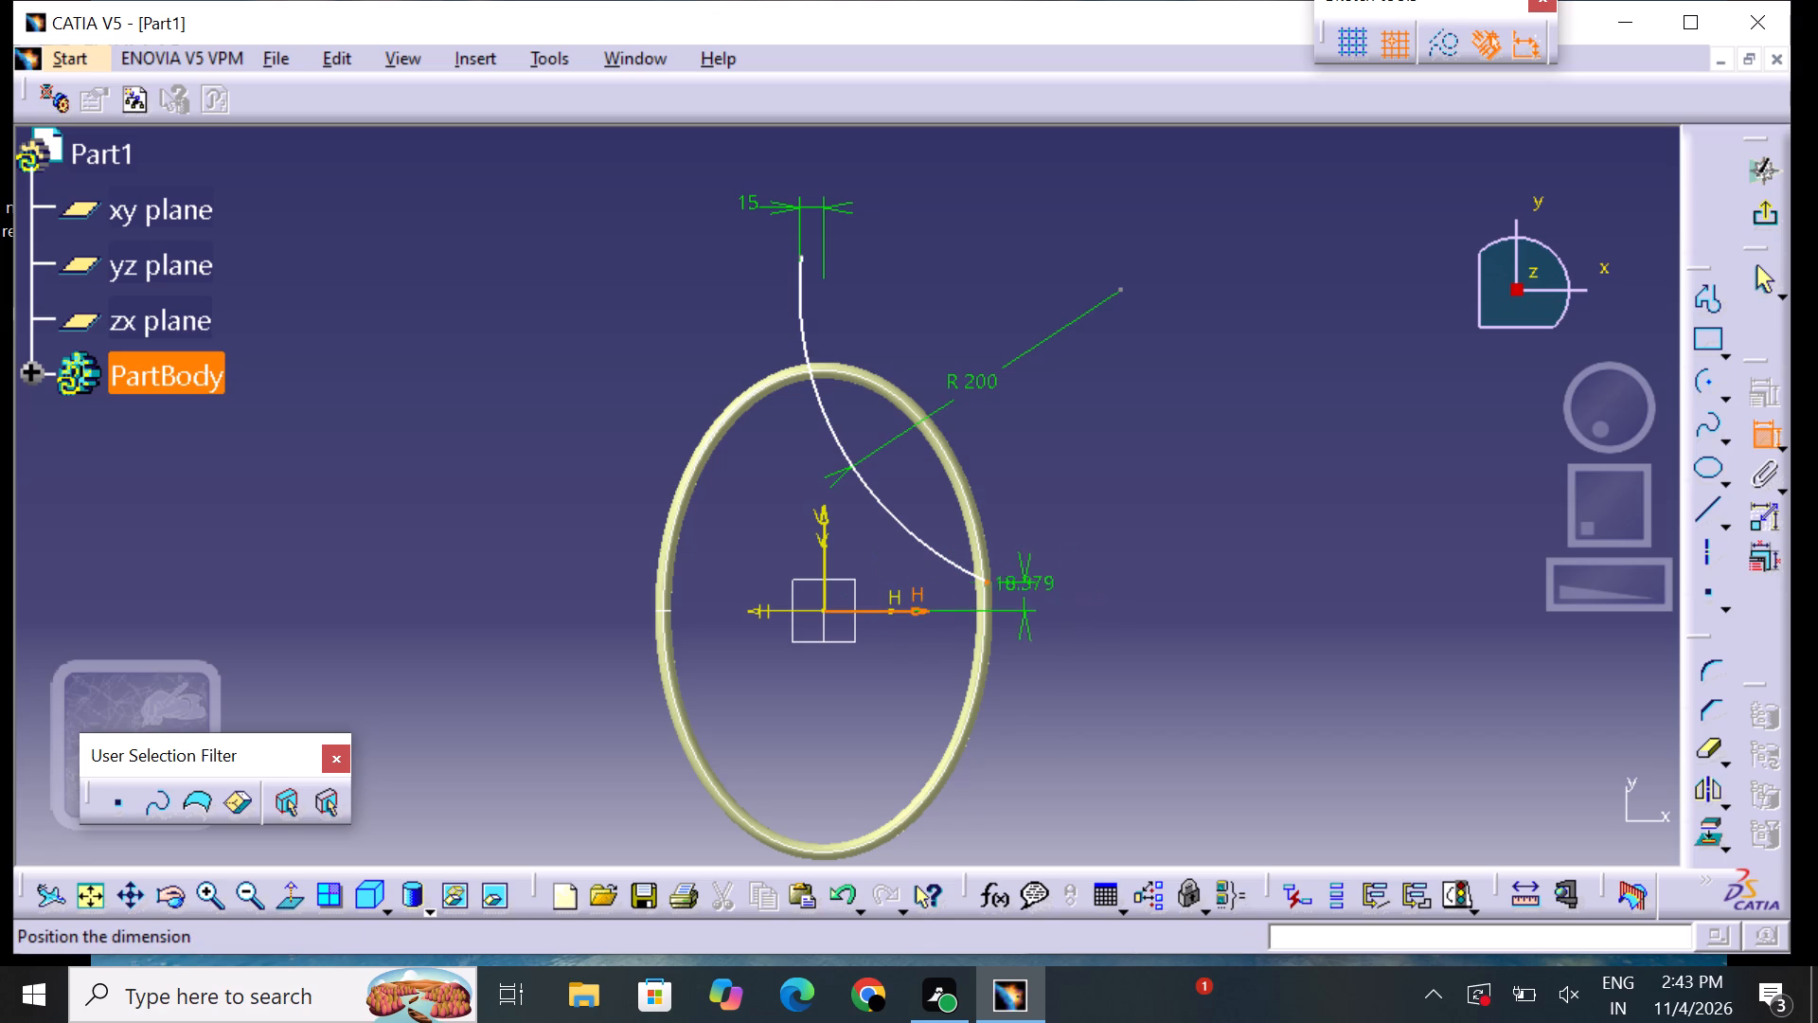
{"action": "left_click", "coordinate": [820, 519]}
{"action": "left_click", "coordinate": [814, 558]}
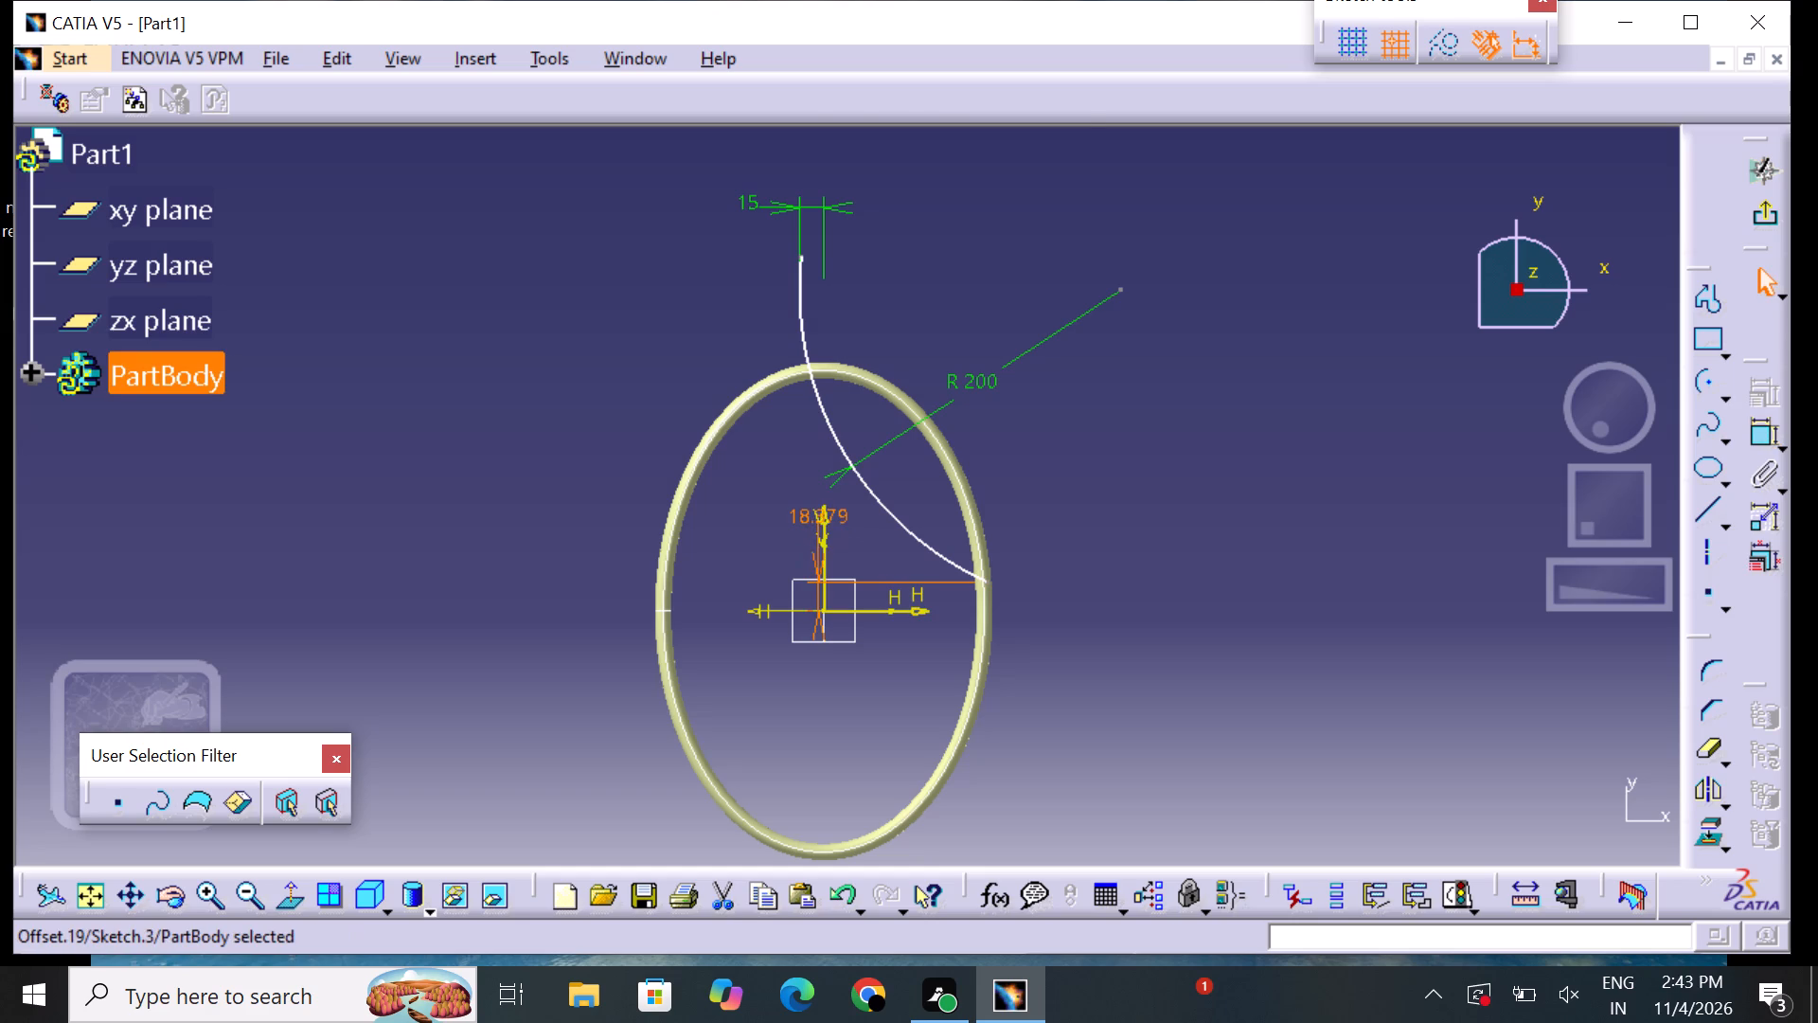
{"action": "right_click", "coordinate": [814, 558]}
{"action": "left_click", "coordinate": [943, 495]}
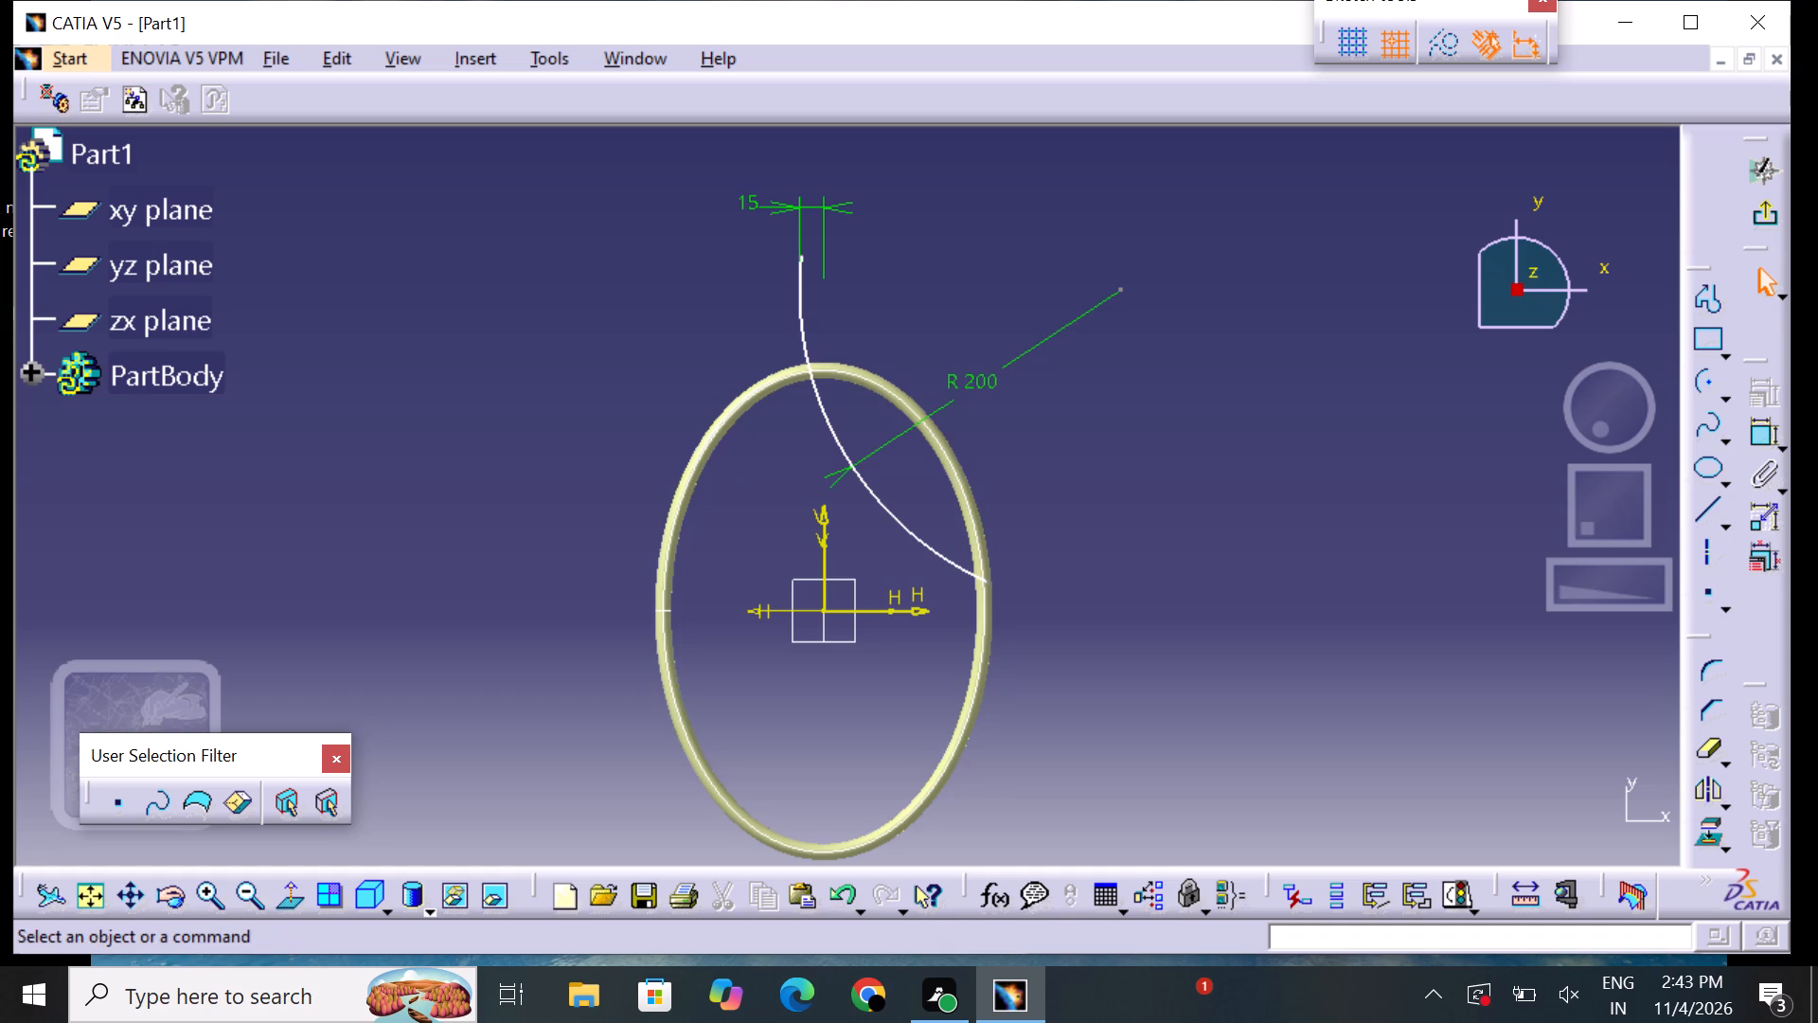
Add an offset constraint between the vertical axis and the arc's lower endpoint and set it to 55 mm.
{"action": "left_click_drag", "start_coordinate": [1756, 430], "coordinate": [1749, 446]}
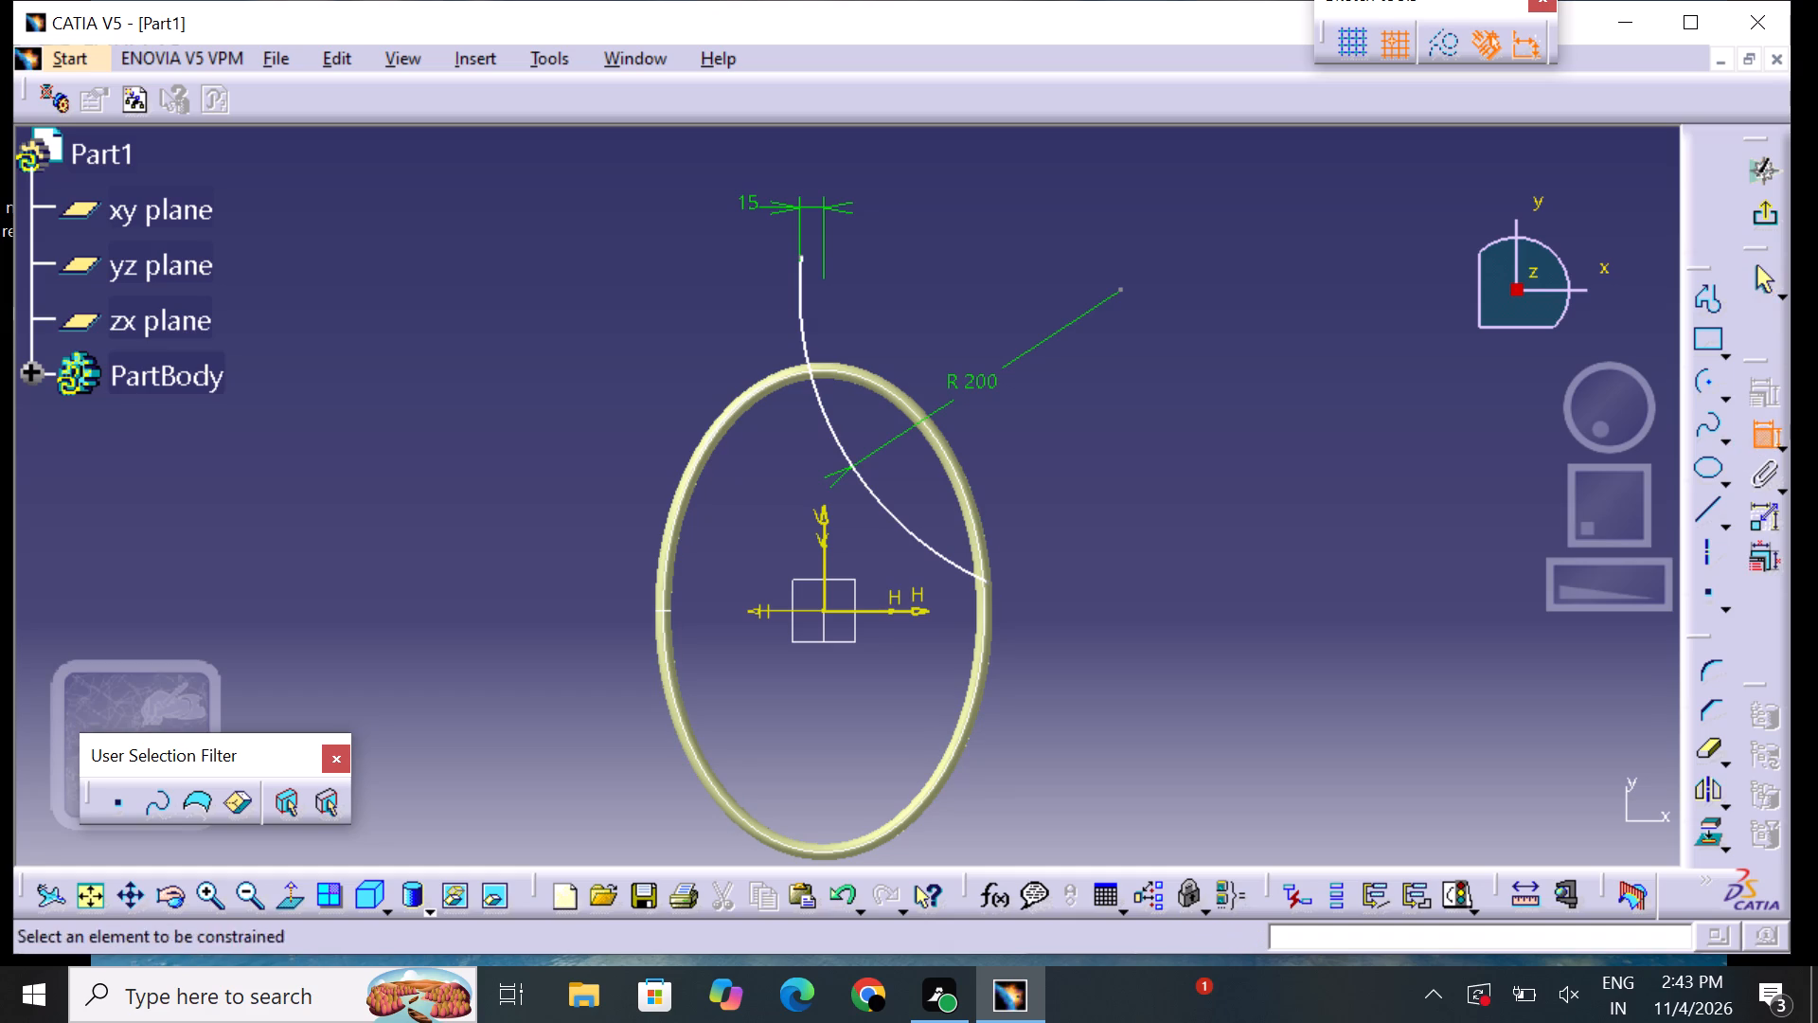
{"action": "left_click", "coordinate": [824, 532]}
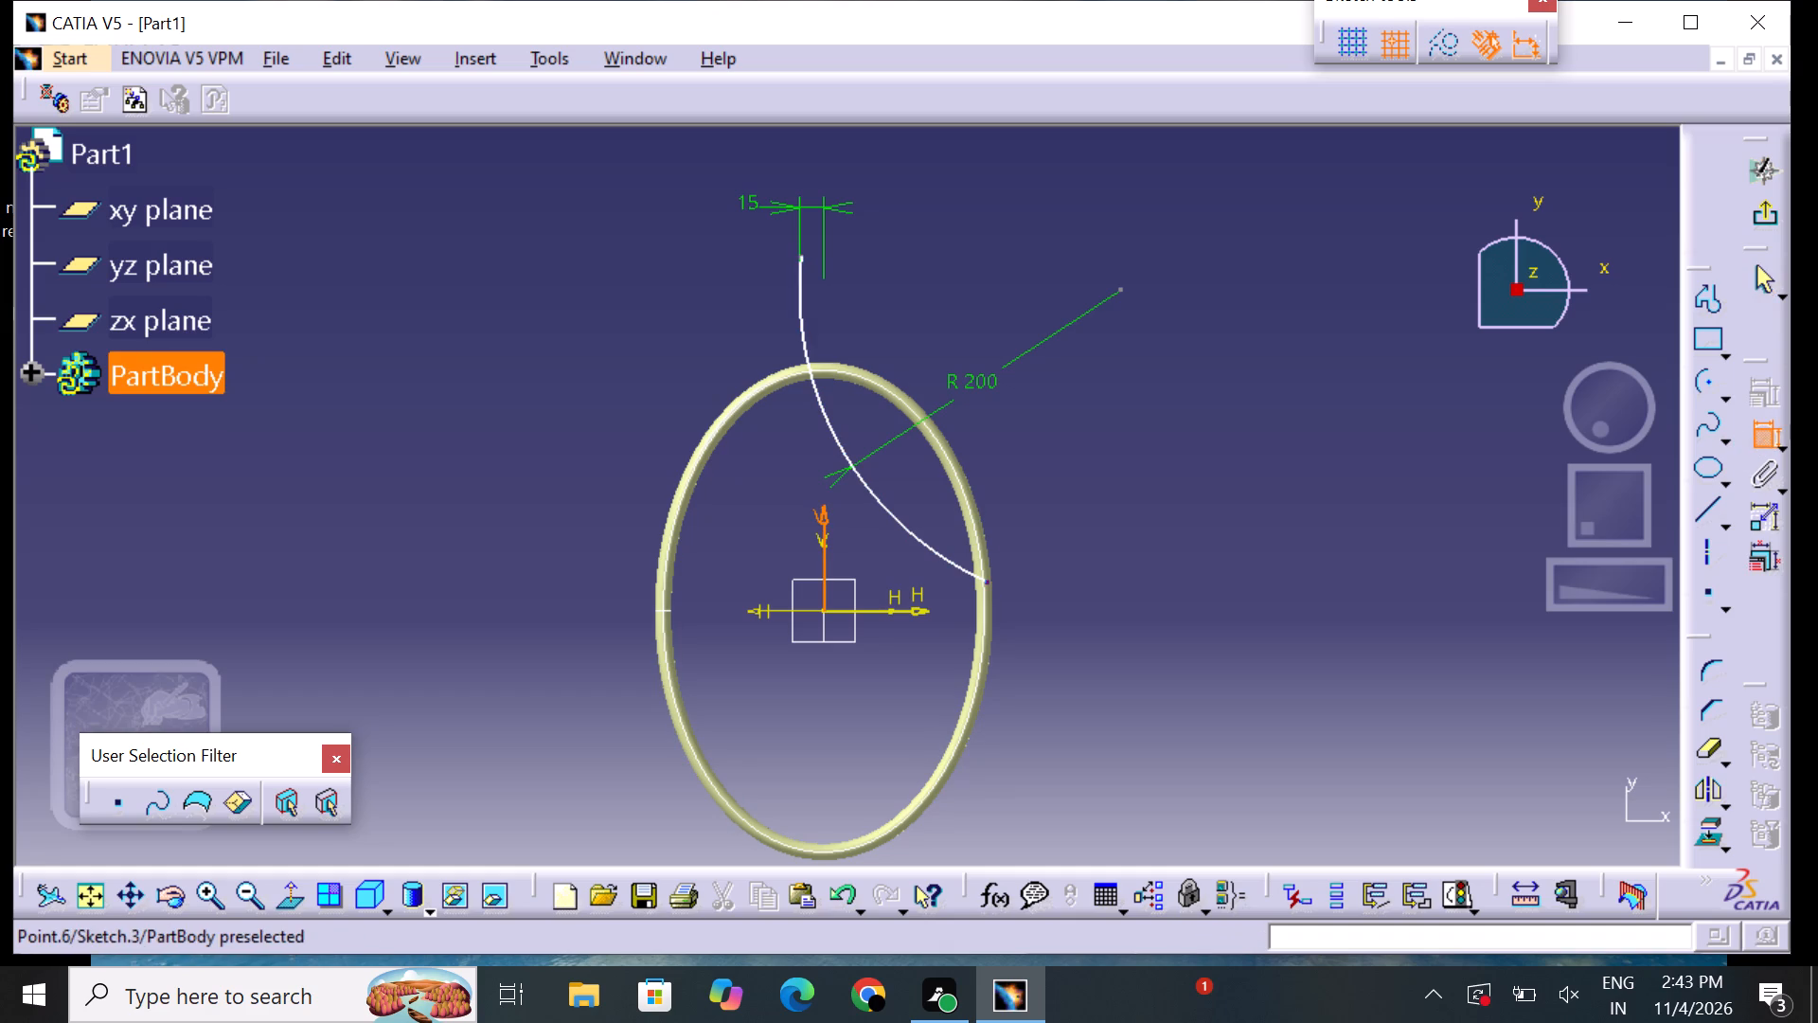
{"action": "left_click", "coordinate": [985, 581]}
{"action": "left_click", "coordinate": [923, 654]}
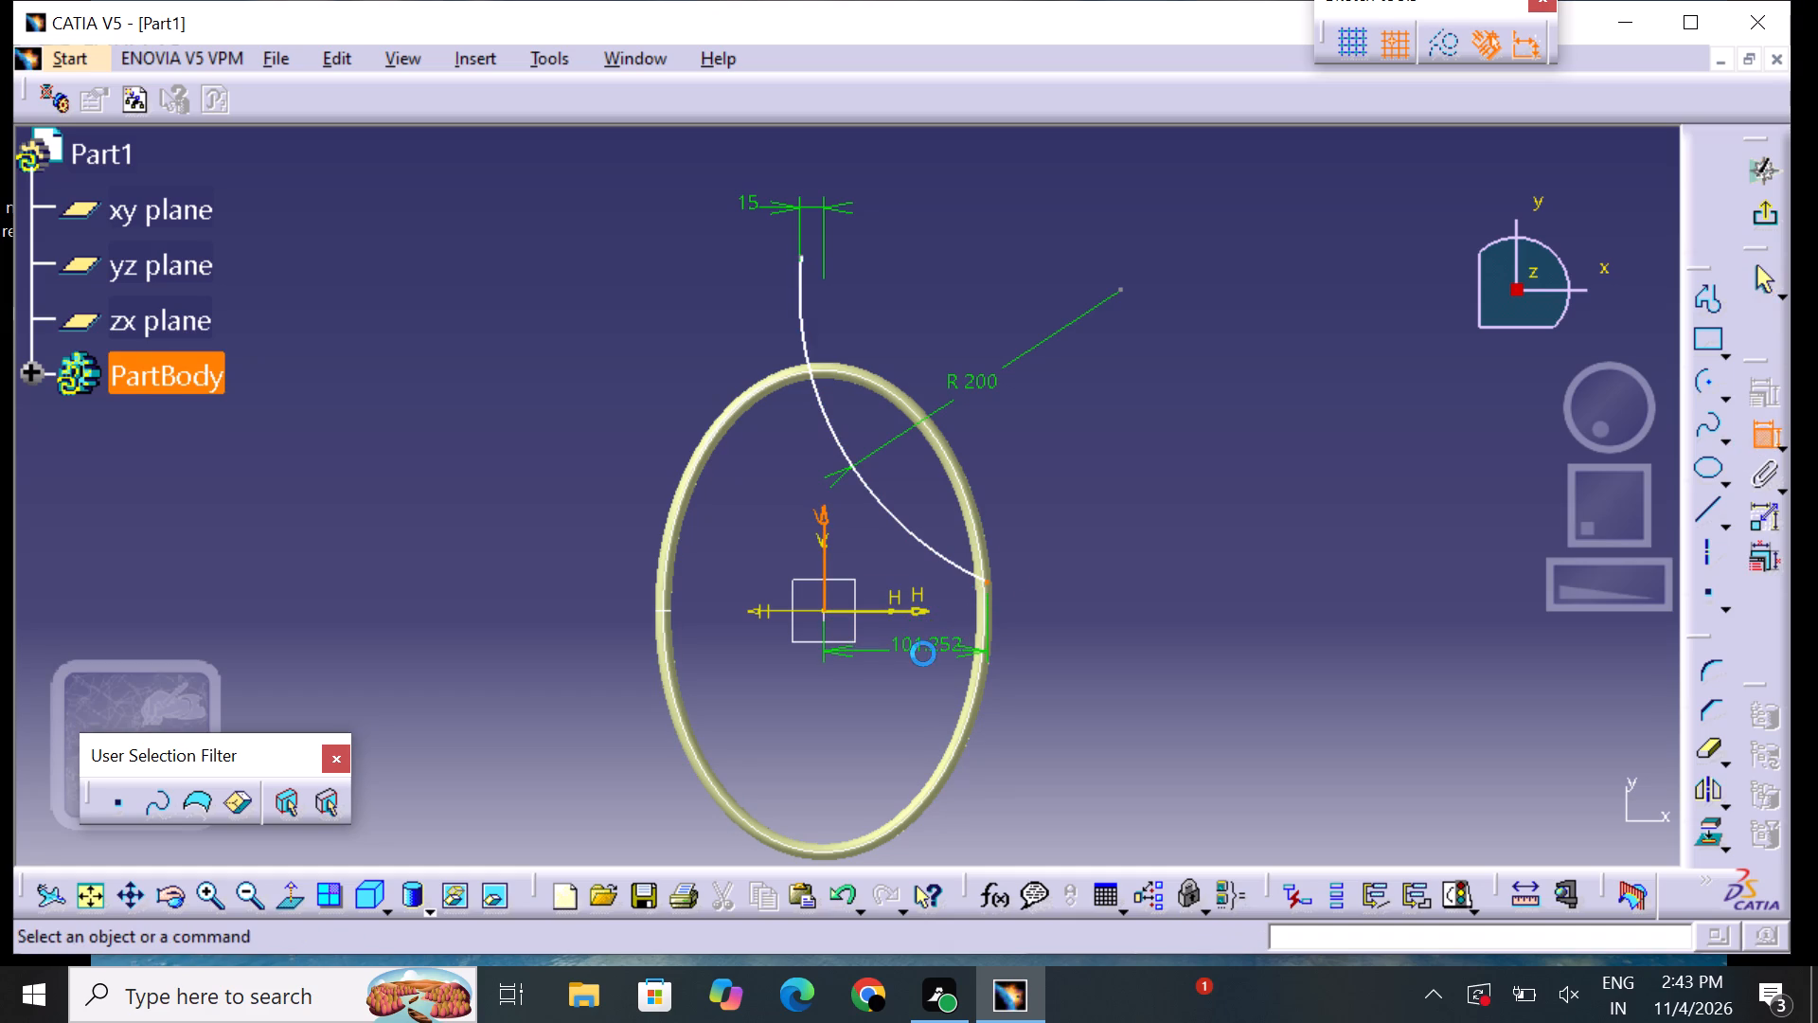
{"action": "double_click", "coordinate": [923, 649]}
{"action": "key", "text": "BackSpace"}
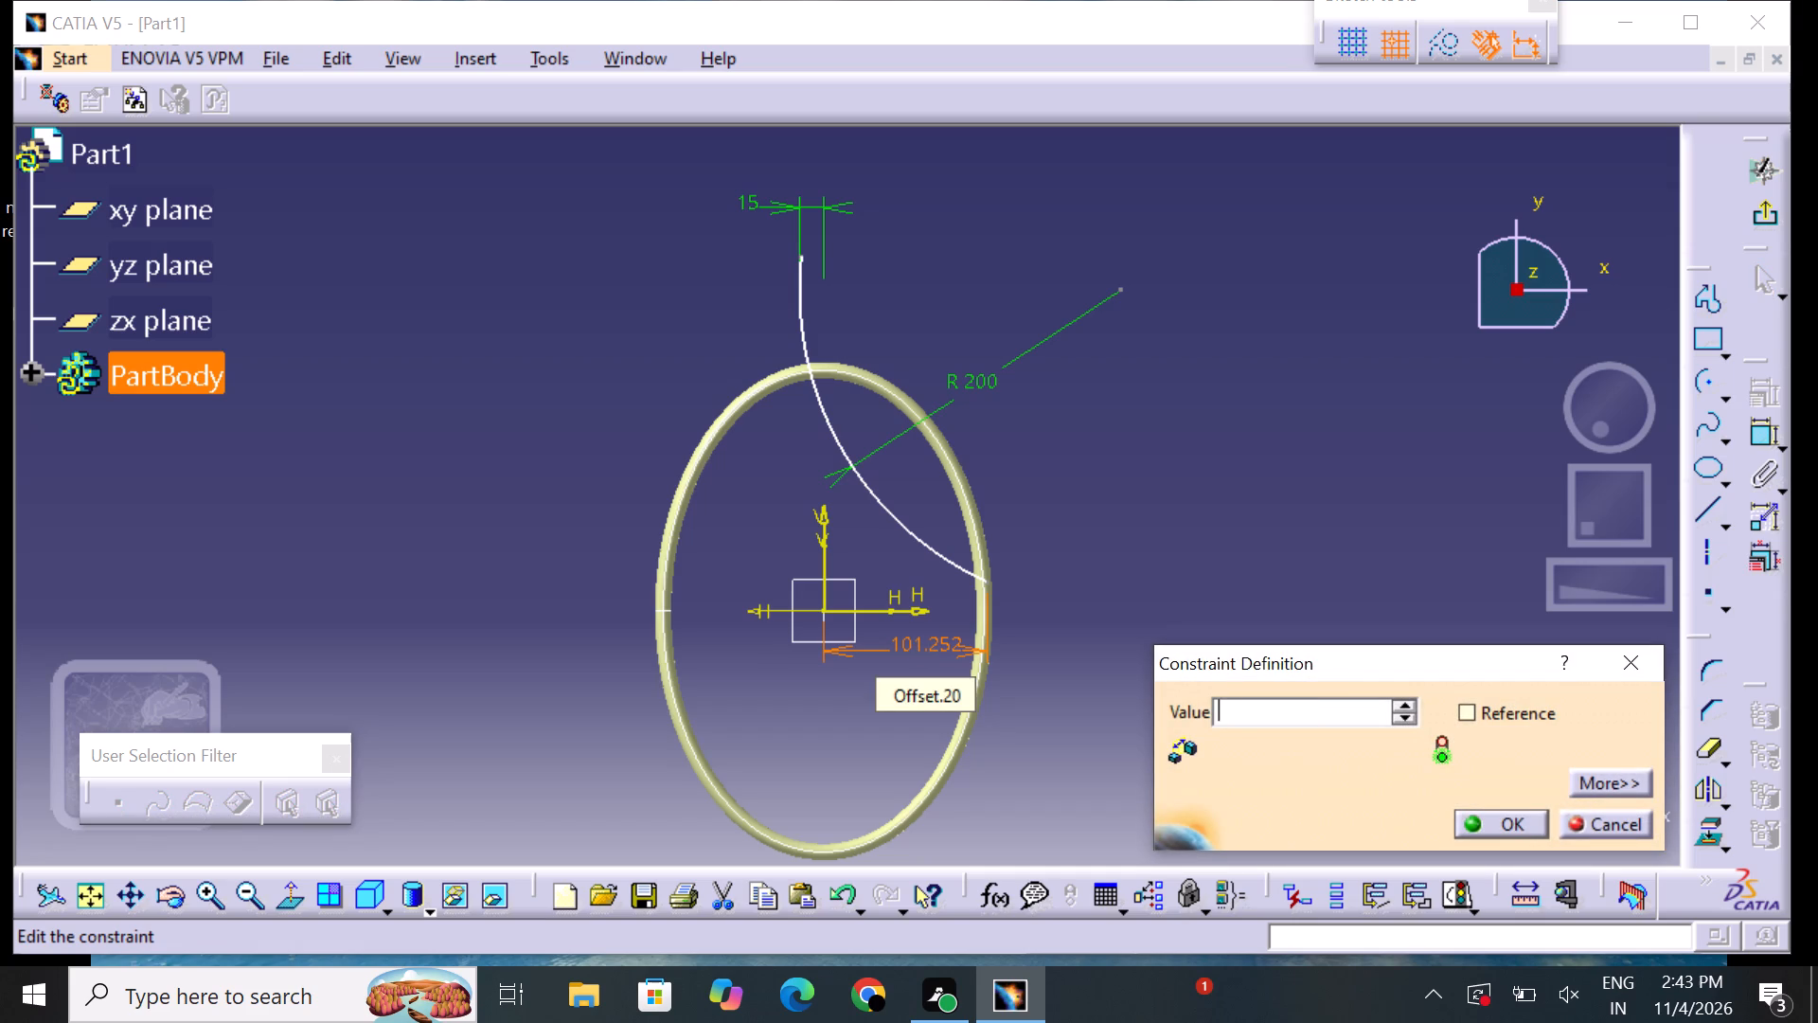
{"action": "type", "text": "55"}
{"action": "key", "text": "Return"}
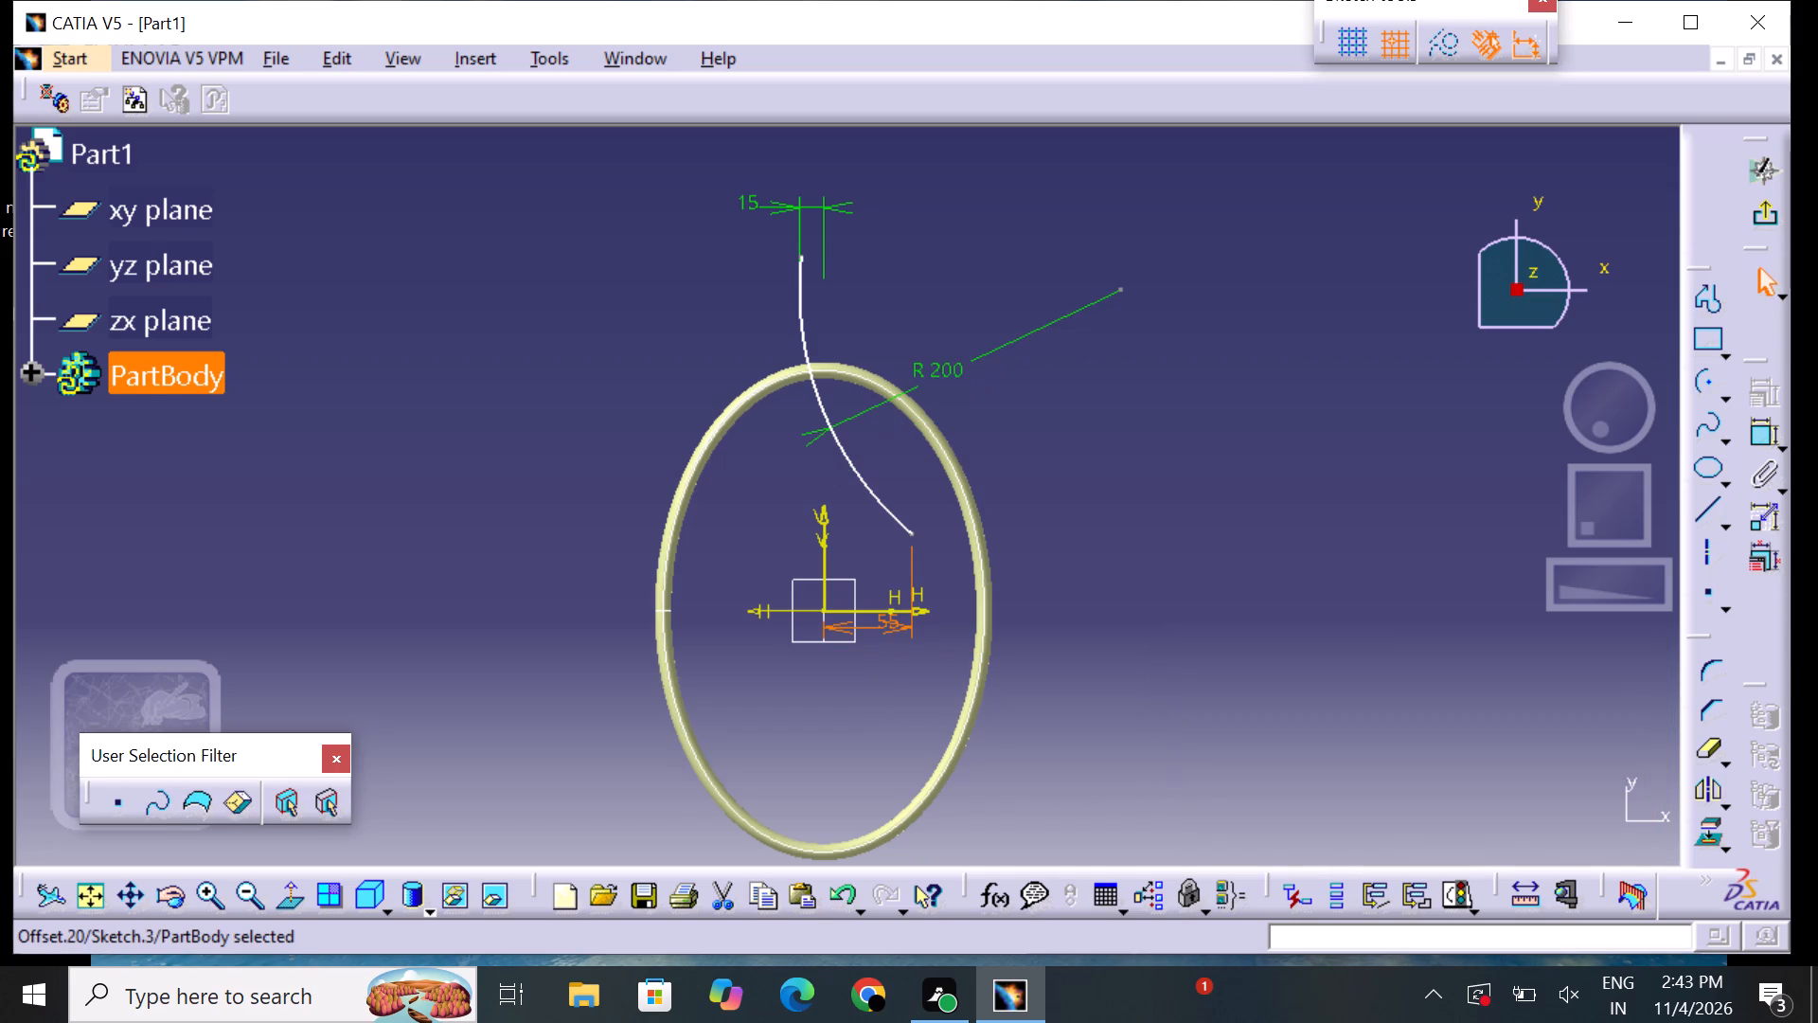
{"action": "left_click", "coordinate": [1183, 654]}
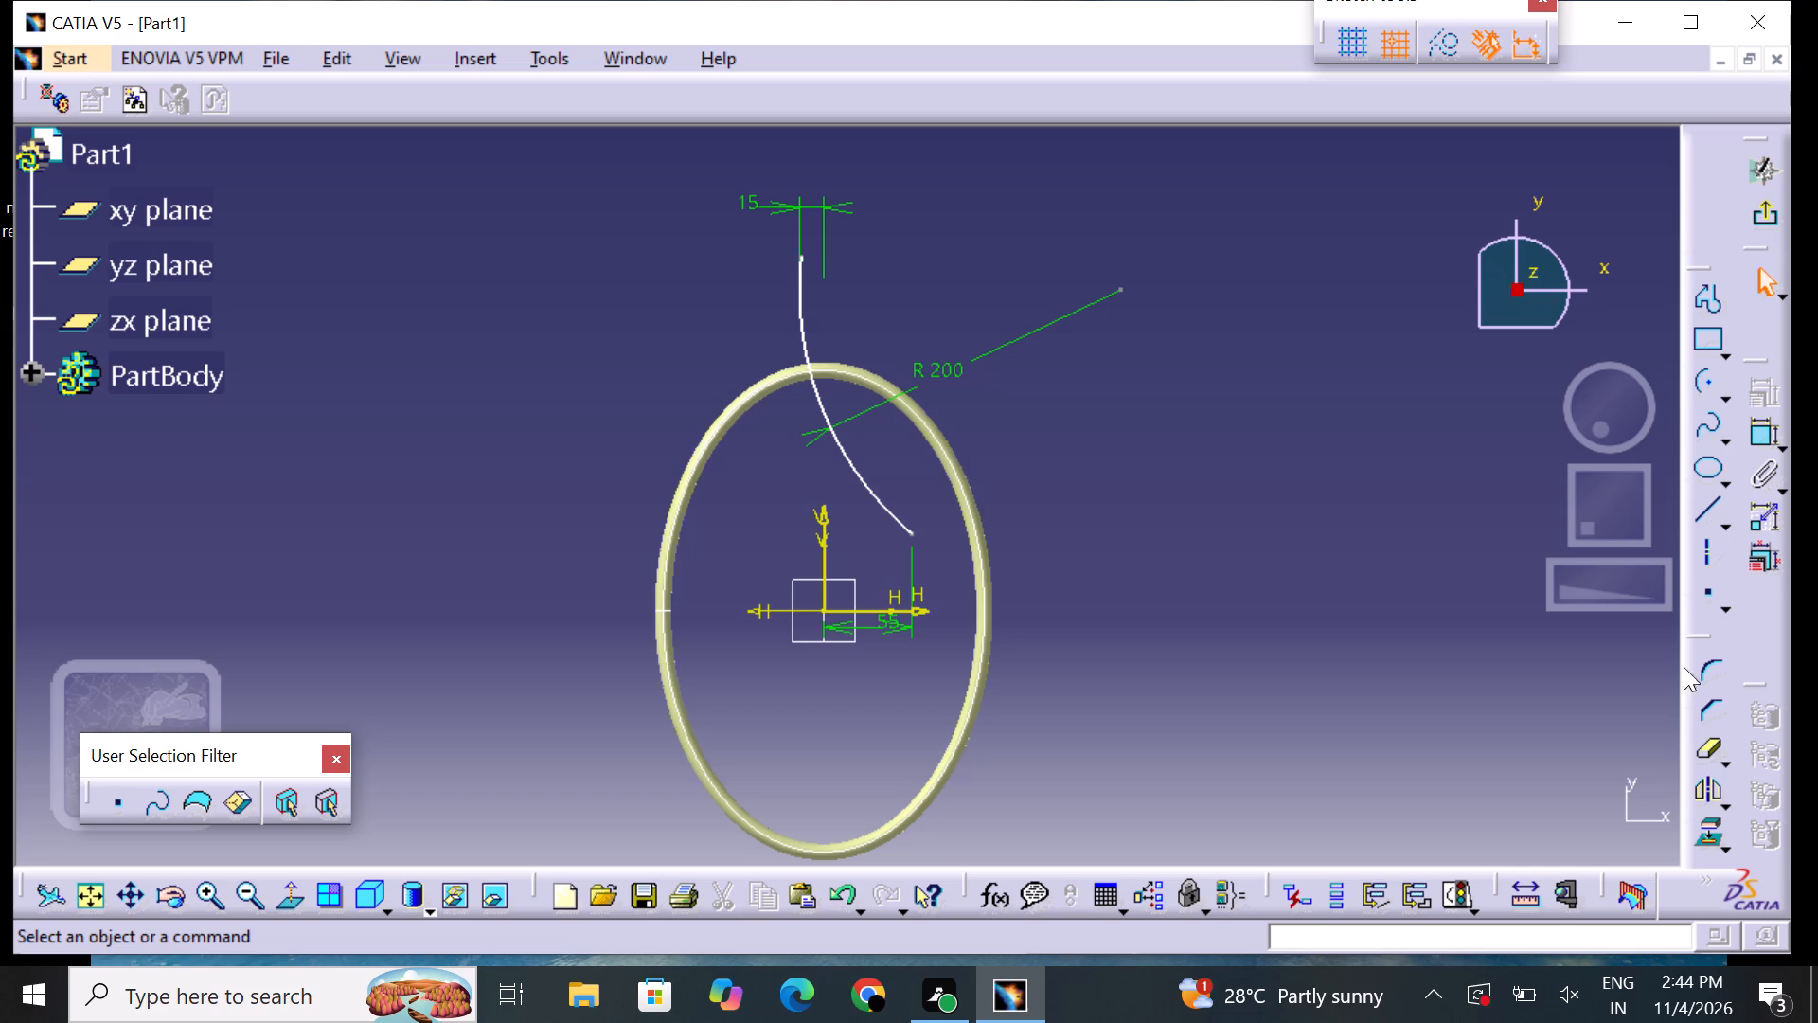
Add an offset constraint between the arc's lower endpoint and the horizontal axis and set it to 125 mm.
{"action": "left_click_drag", "start_coordinate": [1766, 436], "coordinate": [1756, 448]}
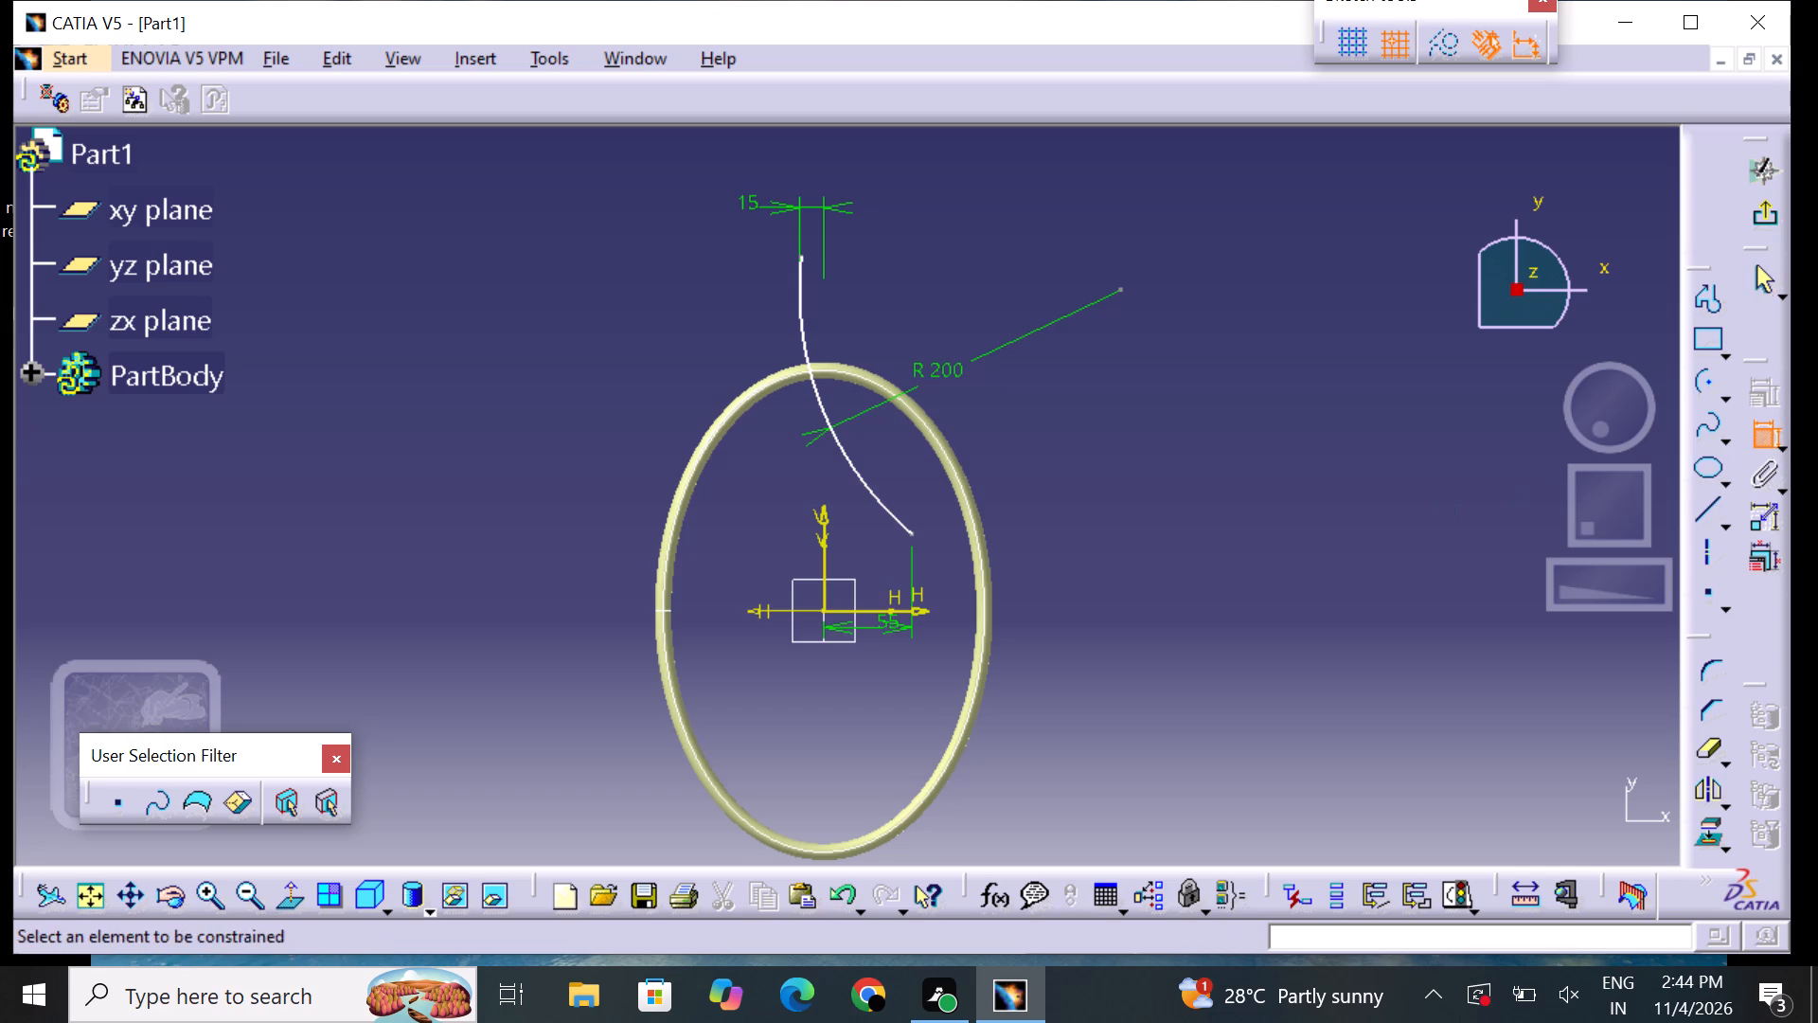
{"action": "left_click", "coordinate": [907, 530]}
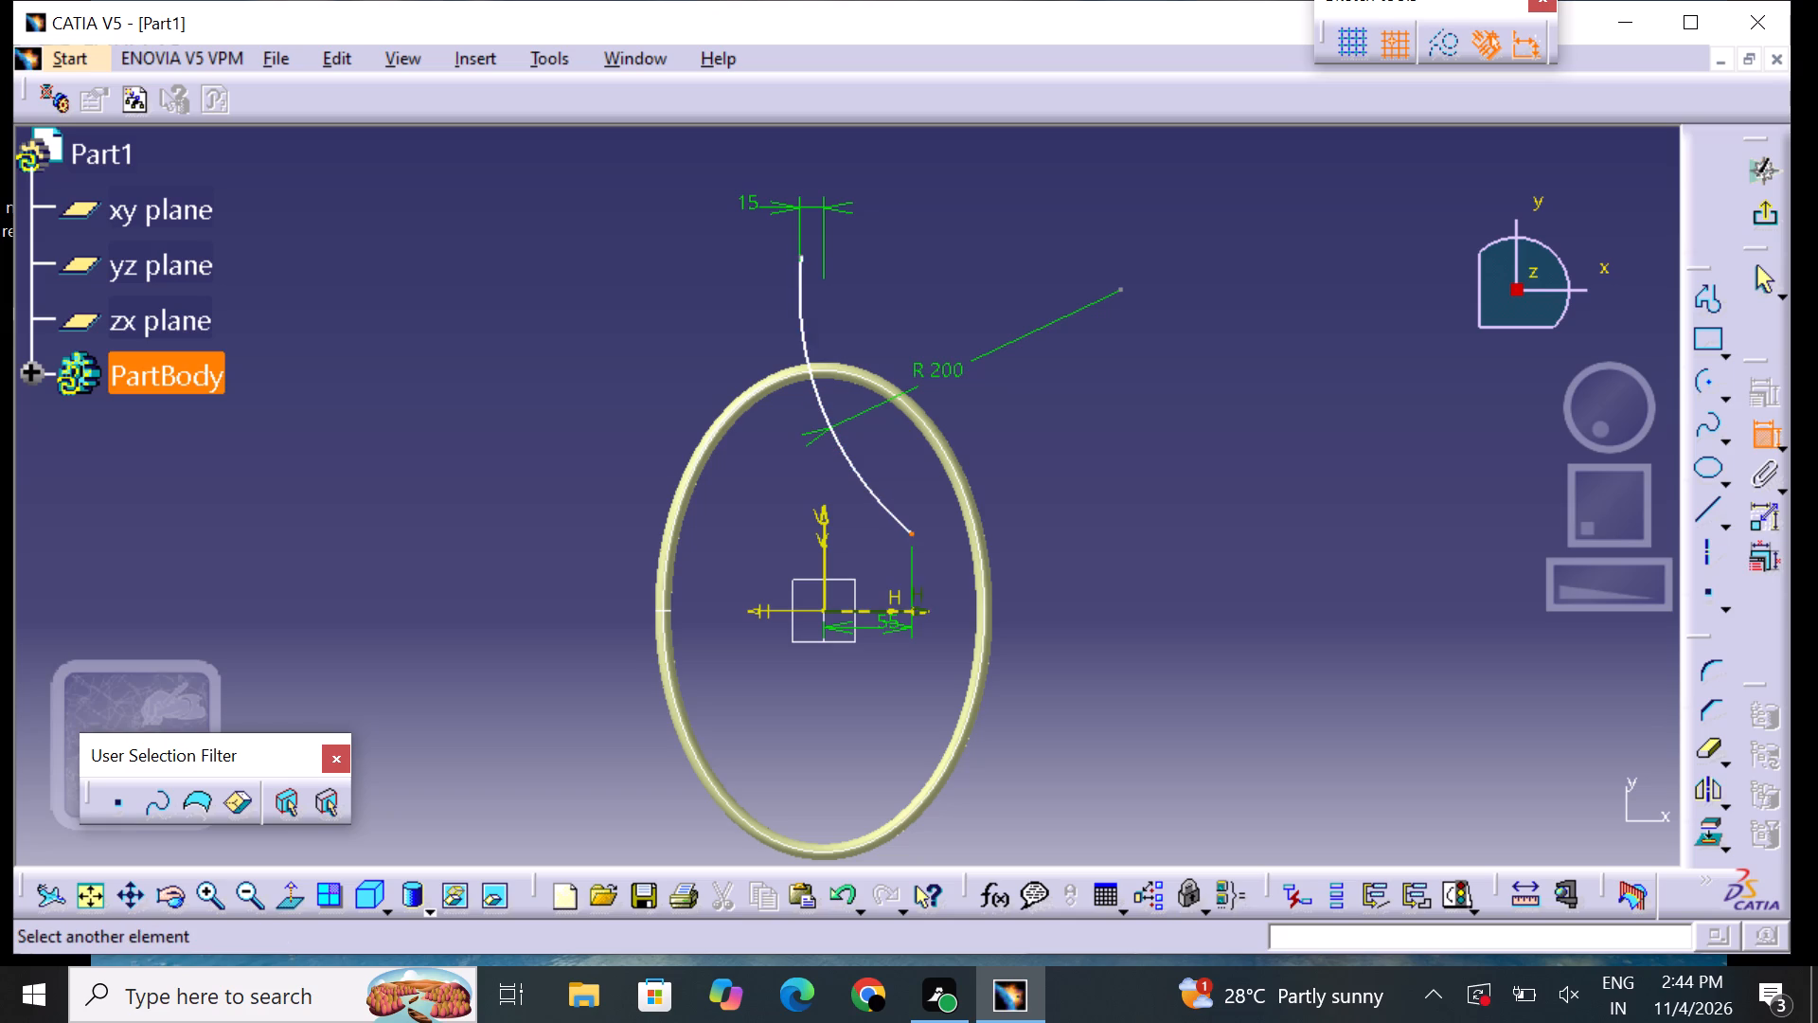
{"action": "left_click", "coordinate": [885, 613]}
{"action": "left_click", "coordinate": [1110, 582]}
{"action": "double_click", "coordinate": [1112, 575]}
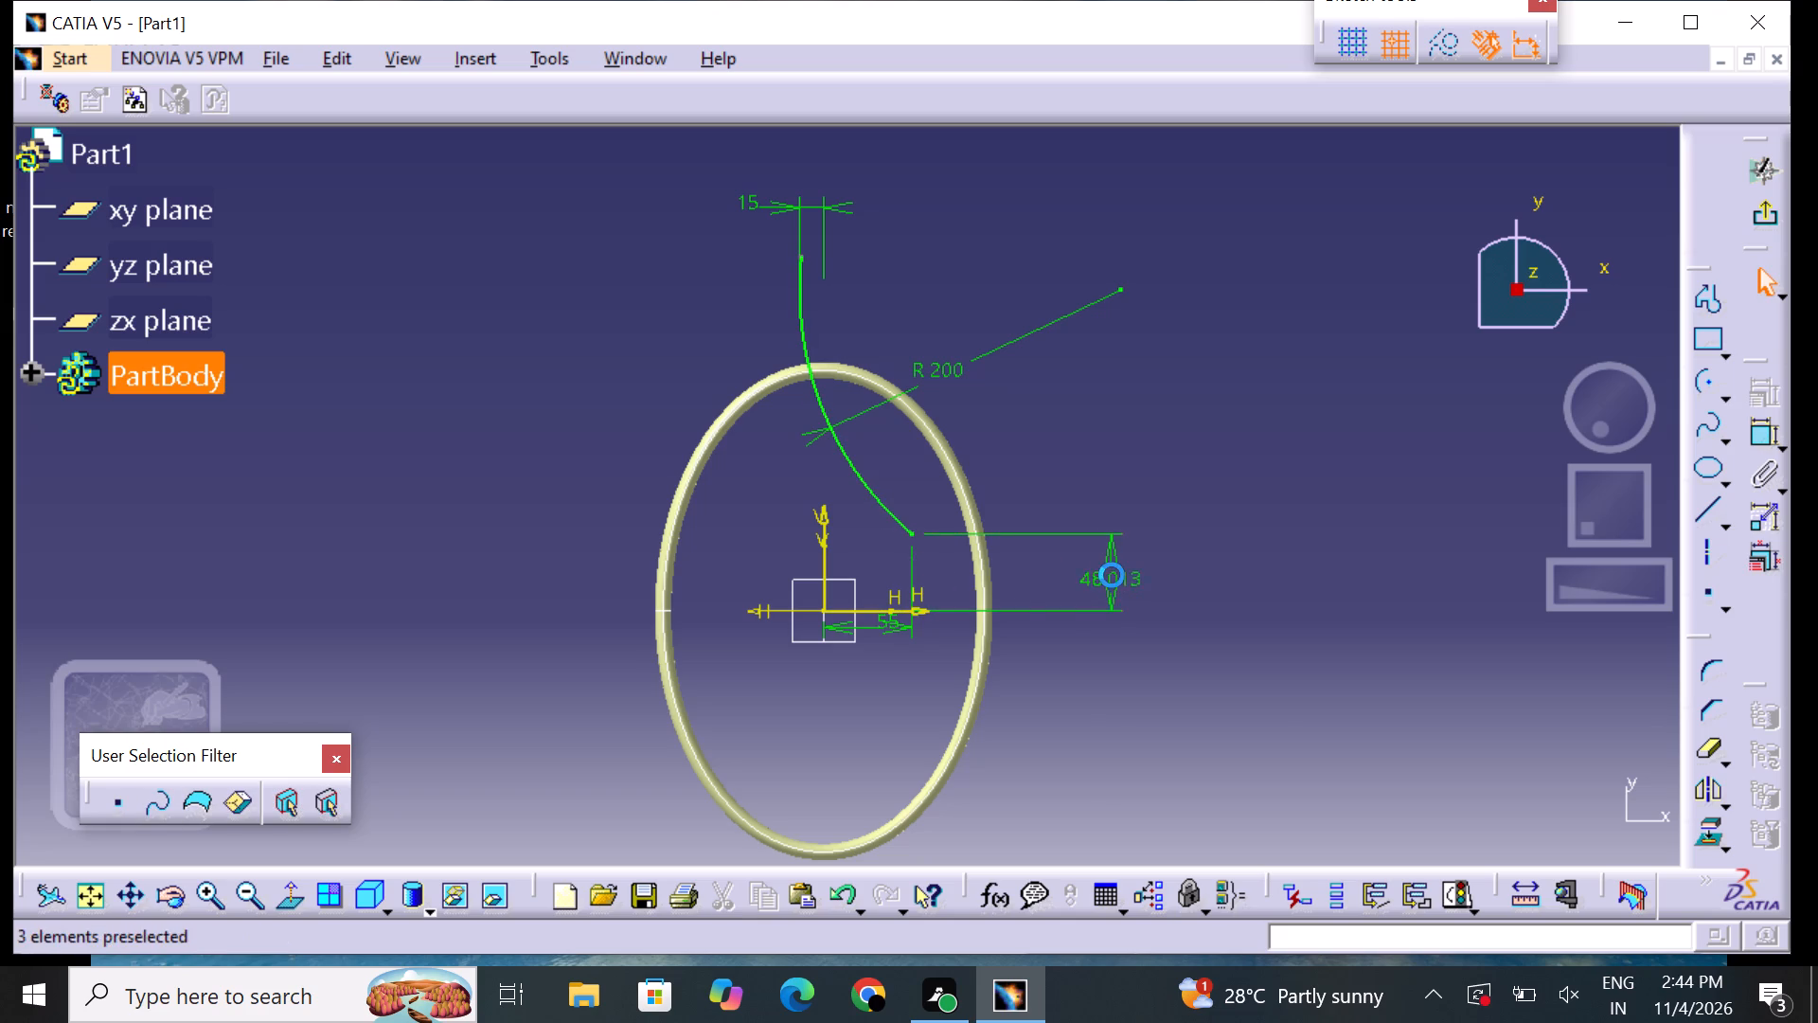
{"action": "key", "text": "BackSpace"}
{"action": "type", "text": "125"}
{"action": "key", "text": "Return"}
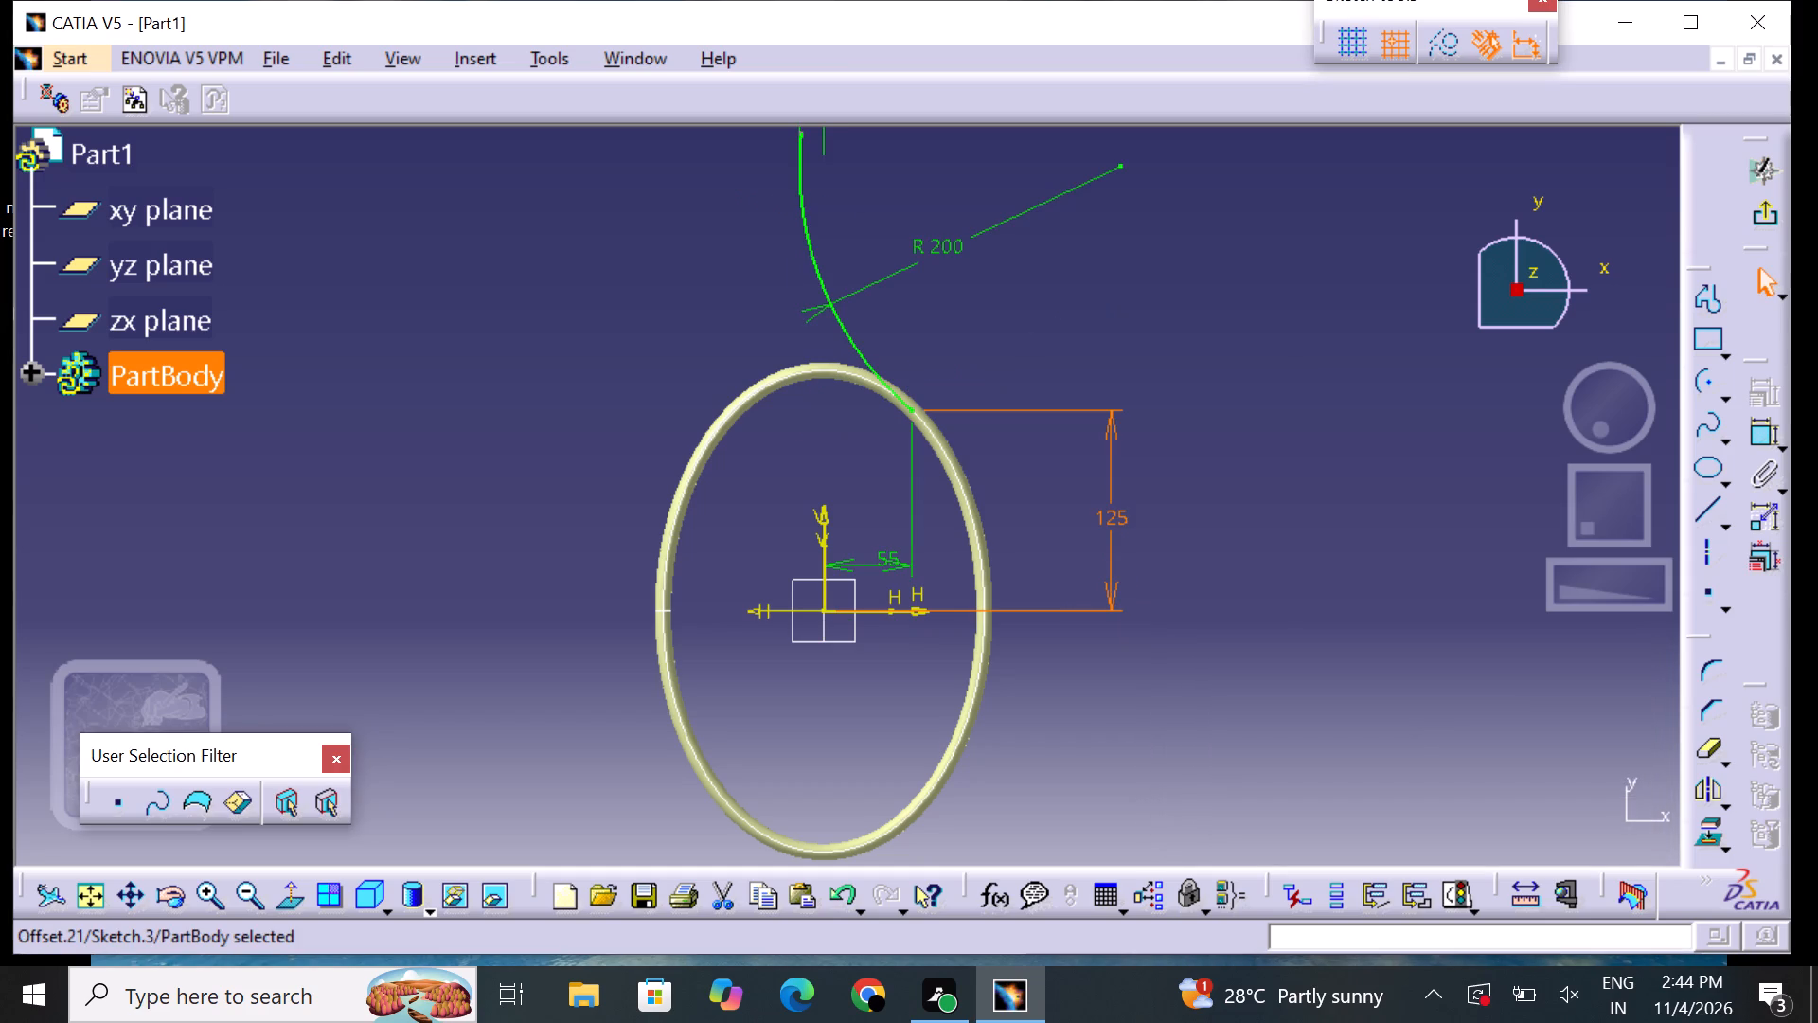
{"action": "left_click", "coordinate": [1221, 572]}
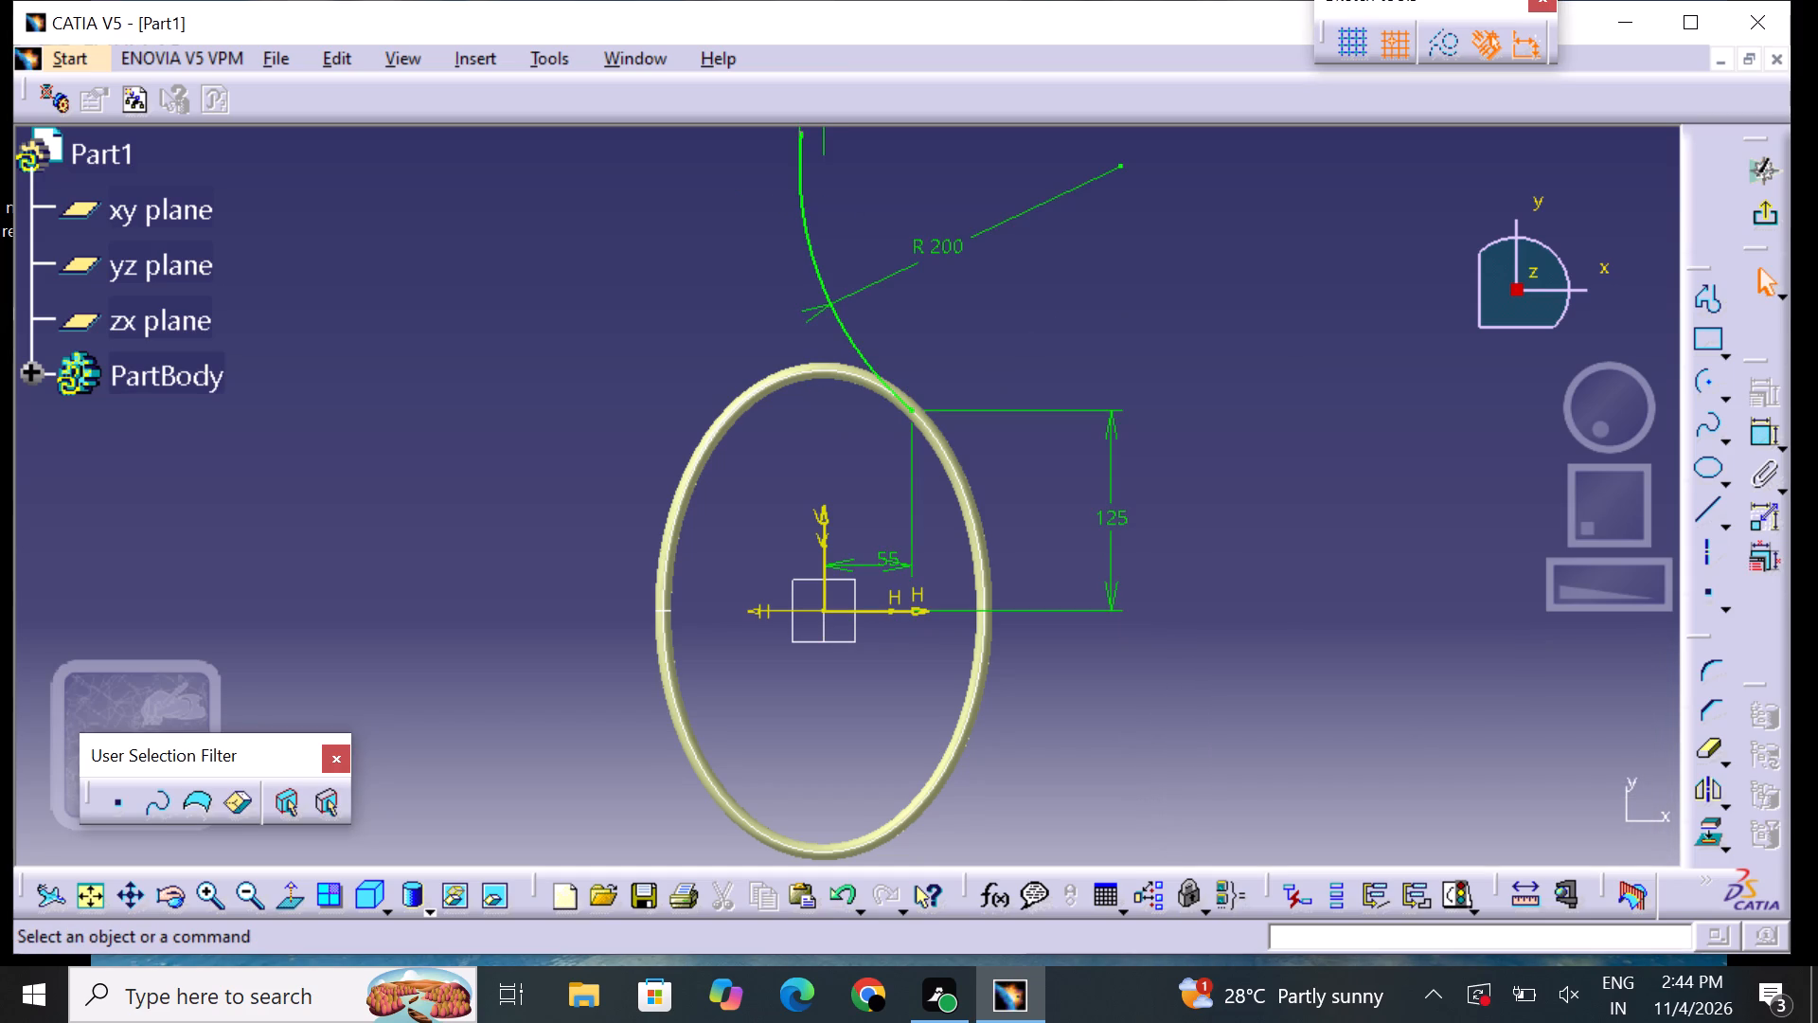
Add an offset constraint between the horizontal axis and the arc's upper endpoint and set it to 250 mm.
{"action": "middle_click_drag", "start_coordinate": [1210, 514], "coordinate": [1192, 474]}
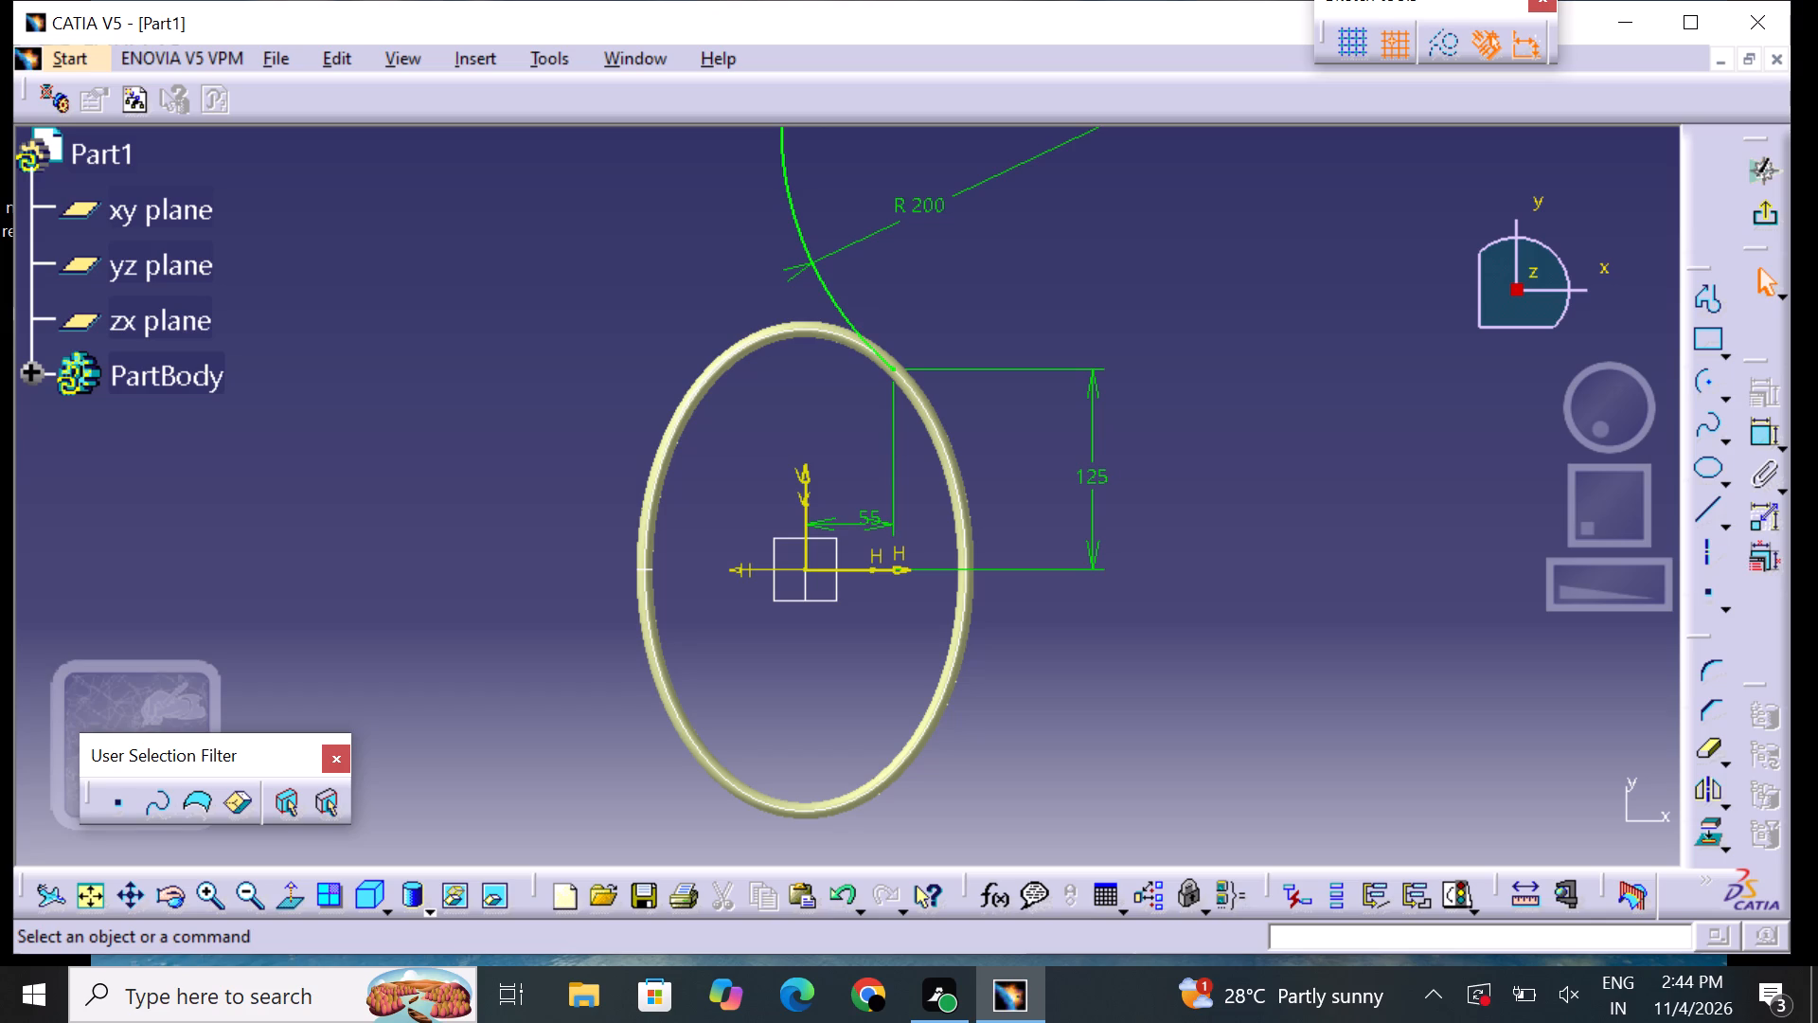
{"action": "left_click", "coordinate": [1760, 440]}
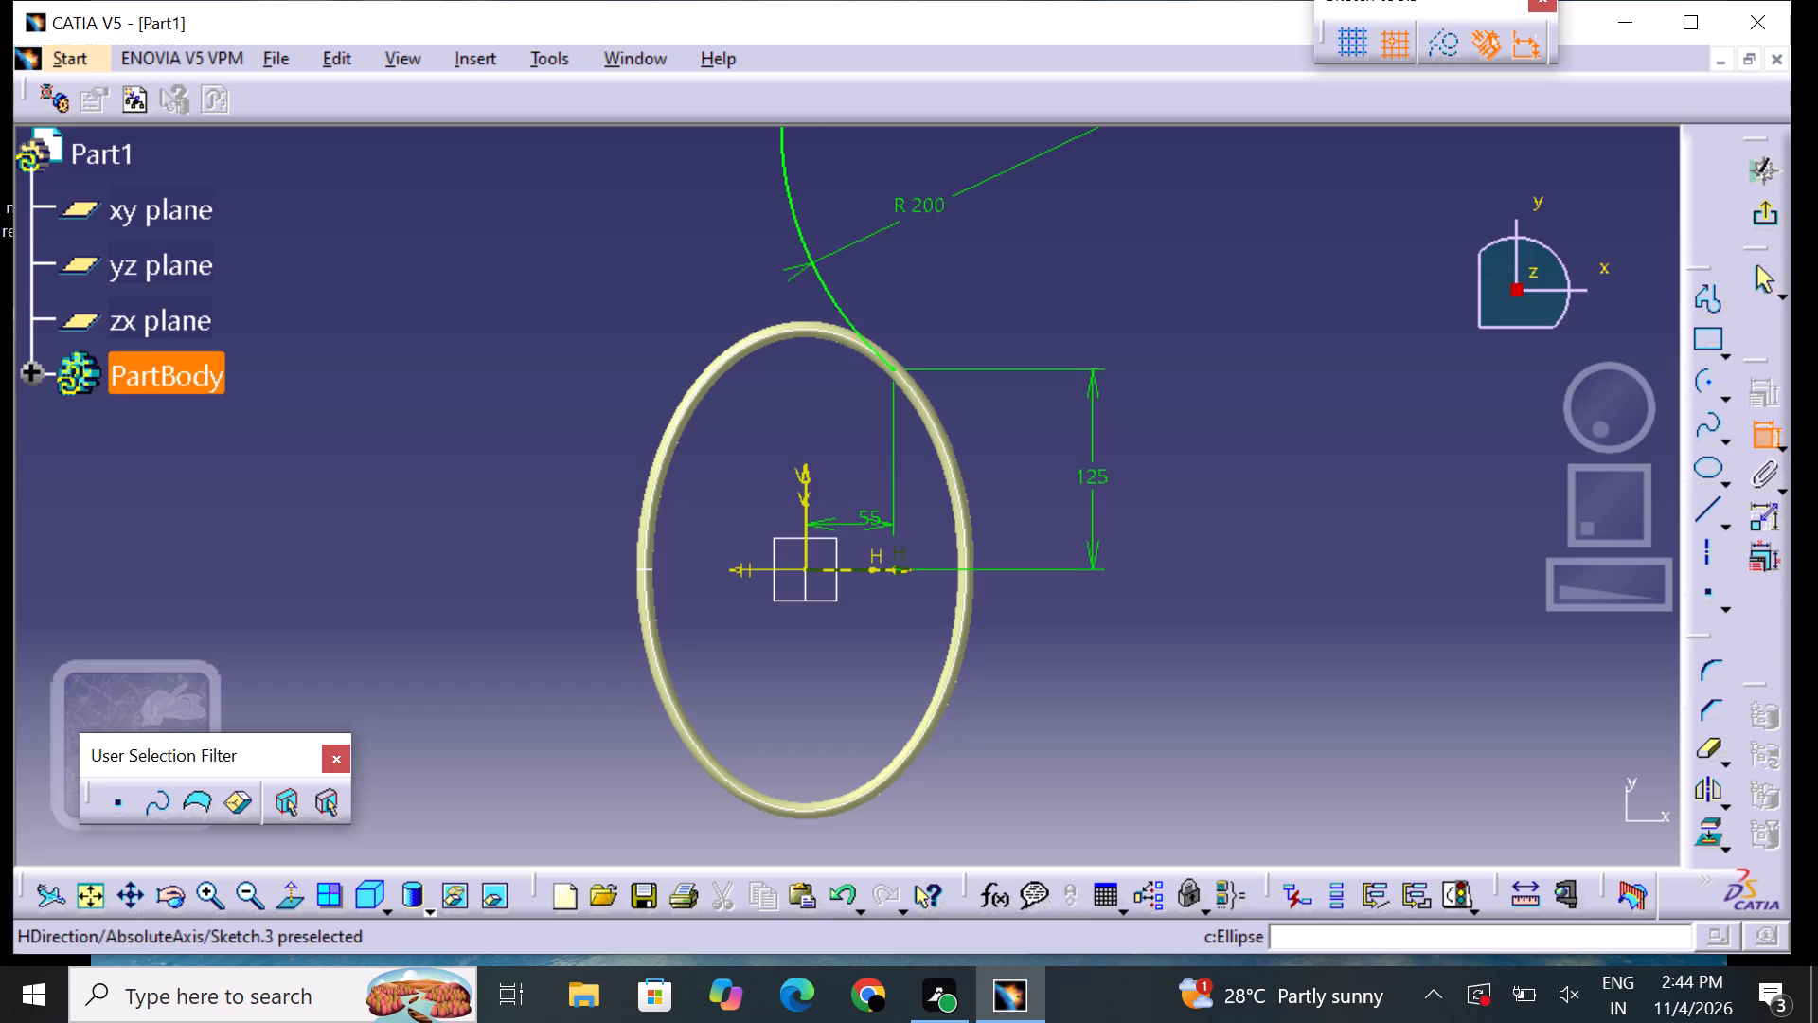
{"action": "left_click", "coordinate": [852, 572]}
{"action": "middle_click_drag", "start_coordinate": [879, 475], "coordinate": [877, 582]}
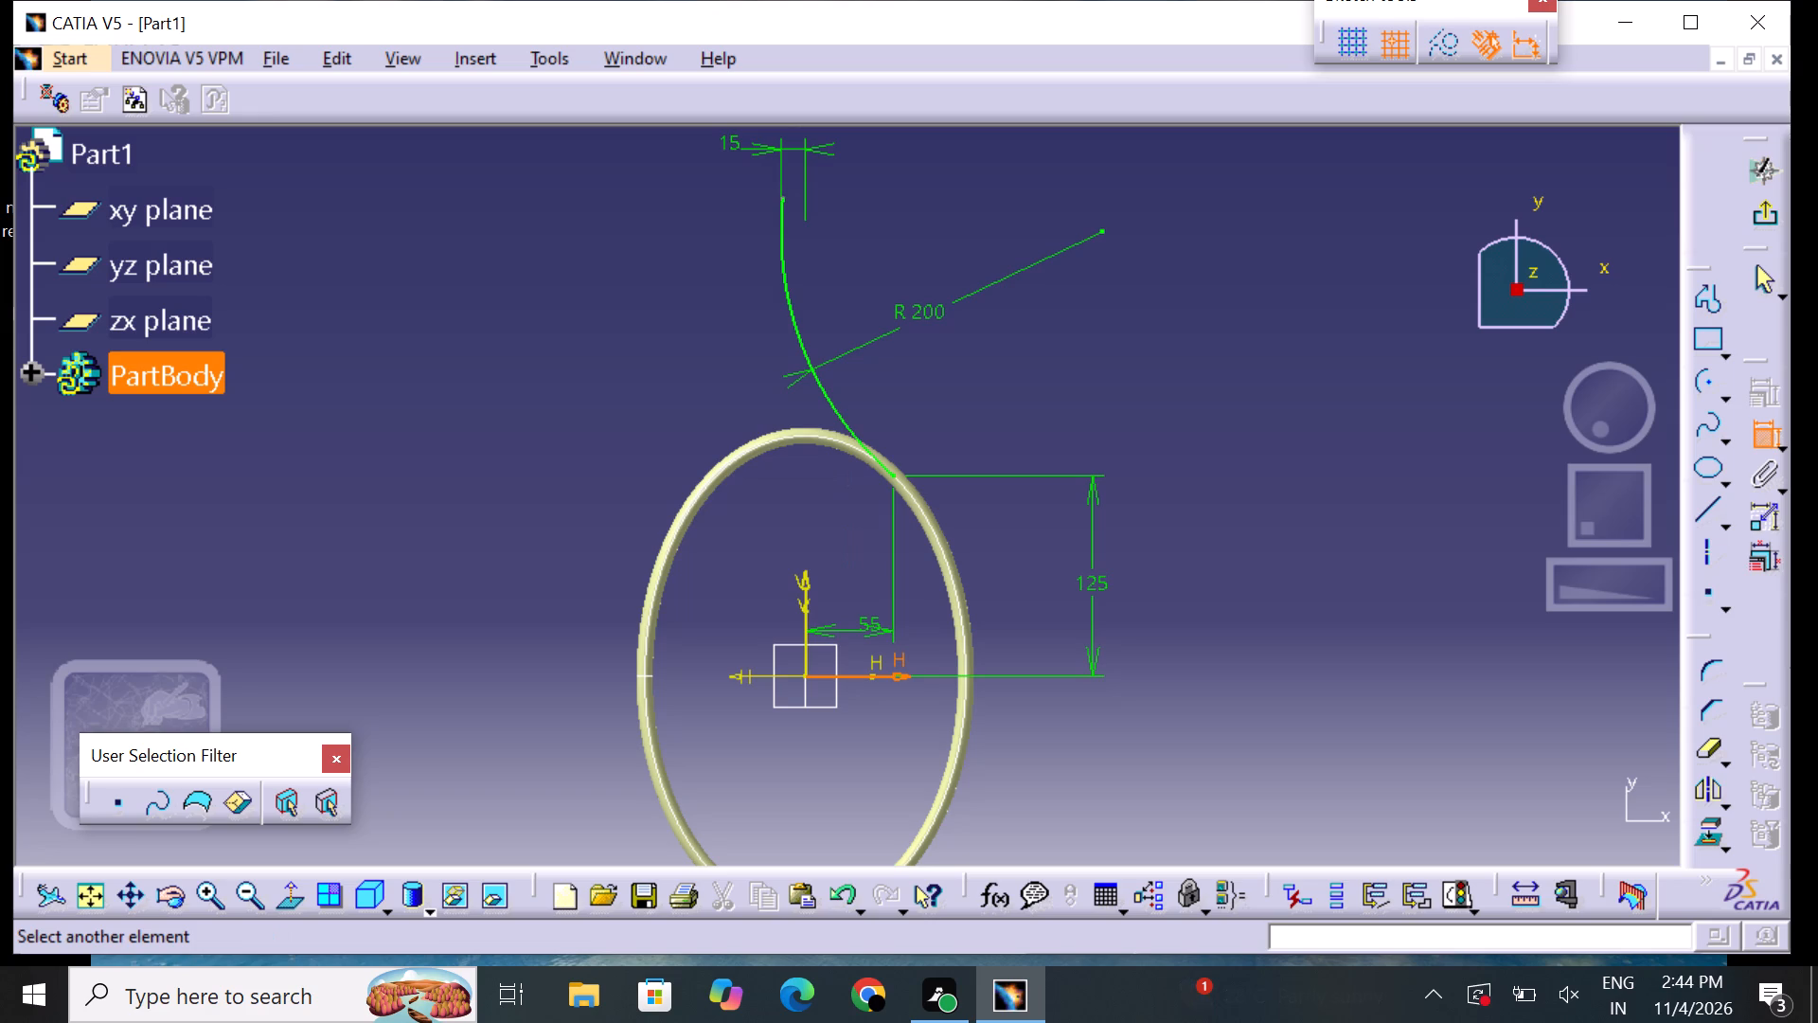
{"action": "left_click", "coordinate": [781, 197]}
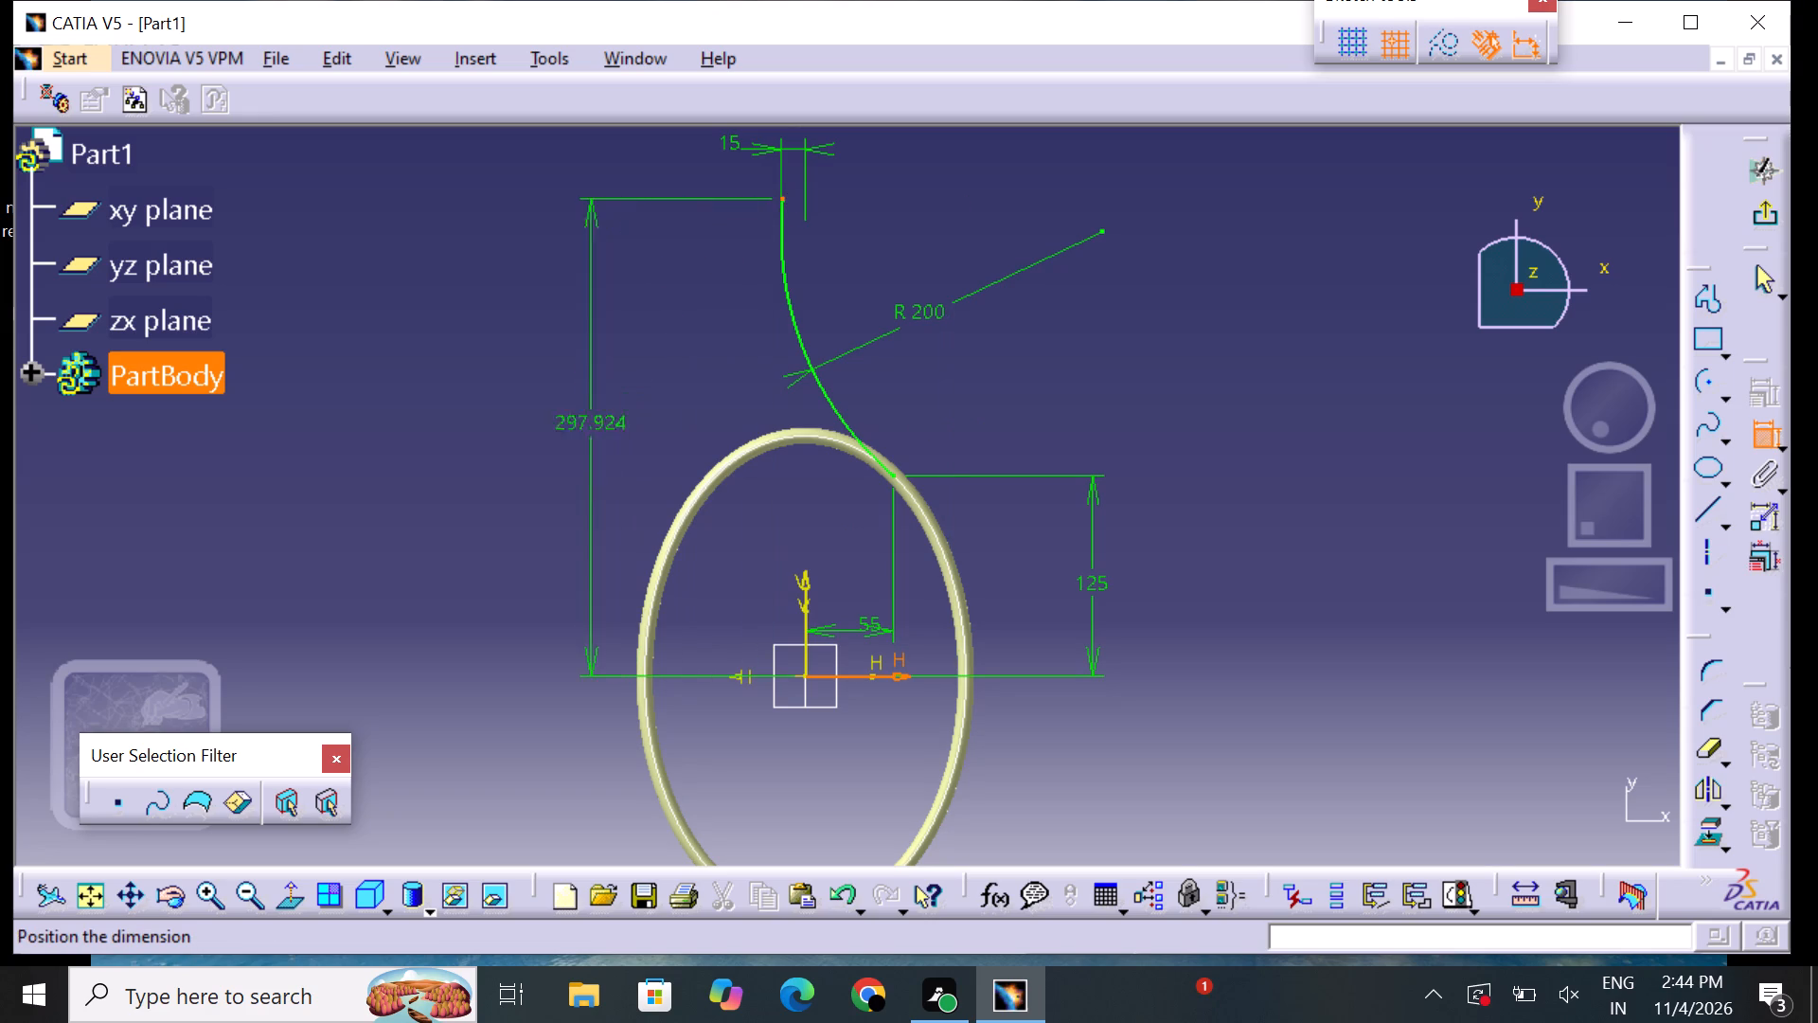
{"action": "left_click", "coordinate": [530, 499]}
{"action": "double_click", "coordinate": [530, 494]}
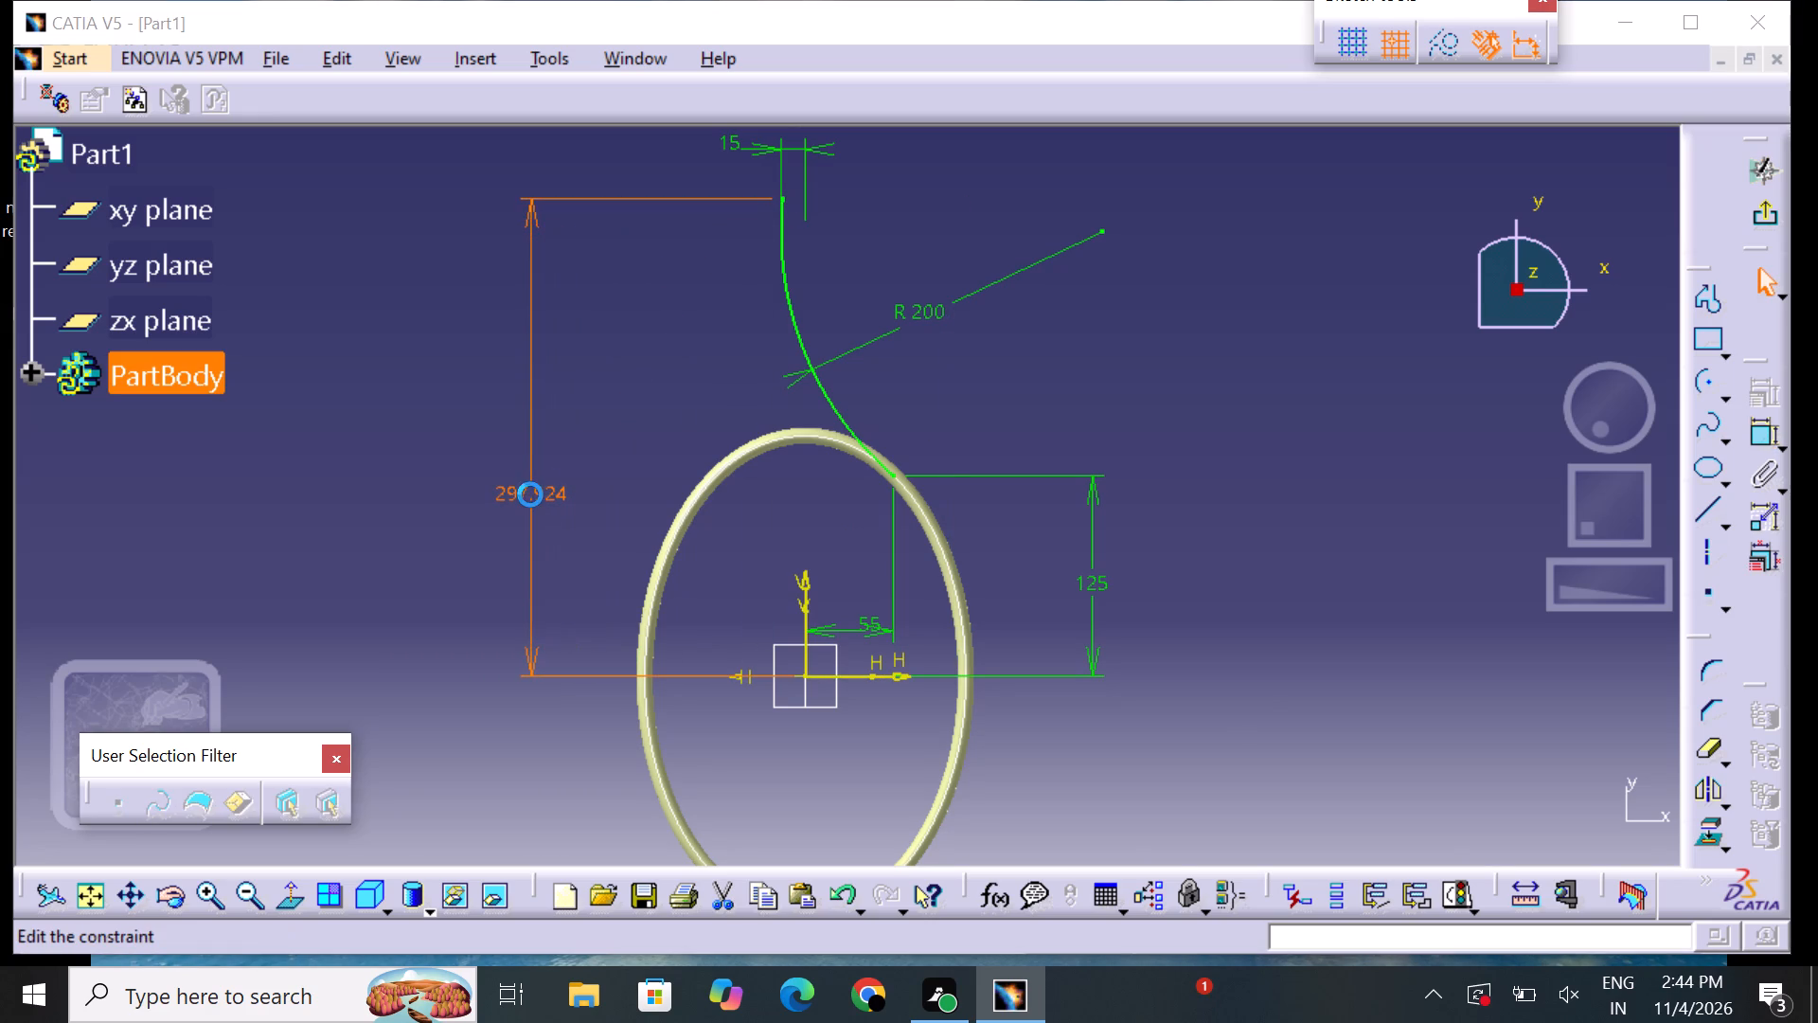
{"action": "key", "text": "BackSpace"}
{"action": "type", "text": "250"}
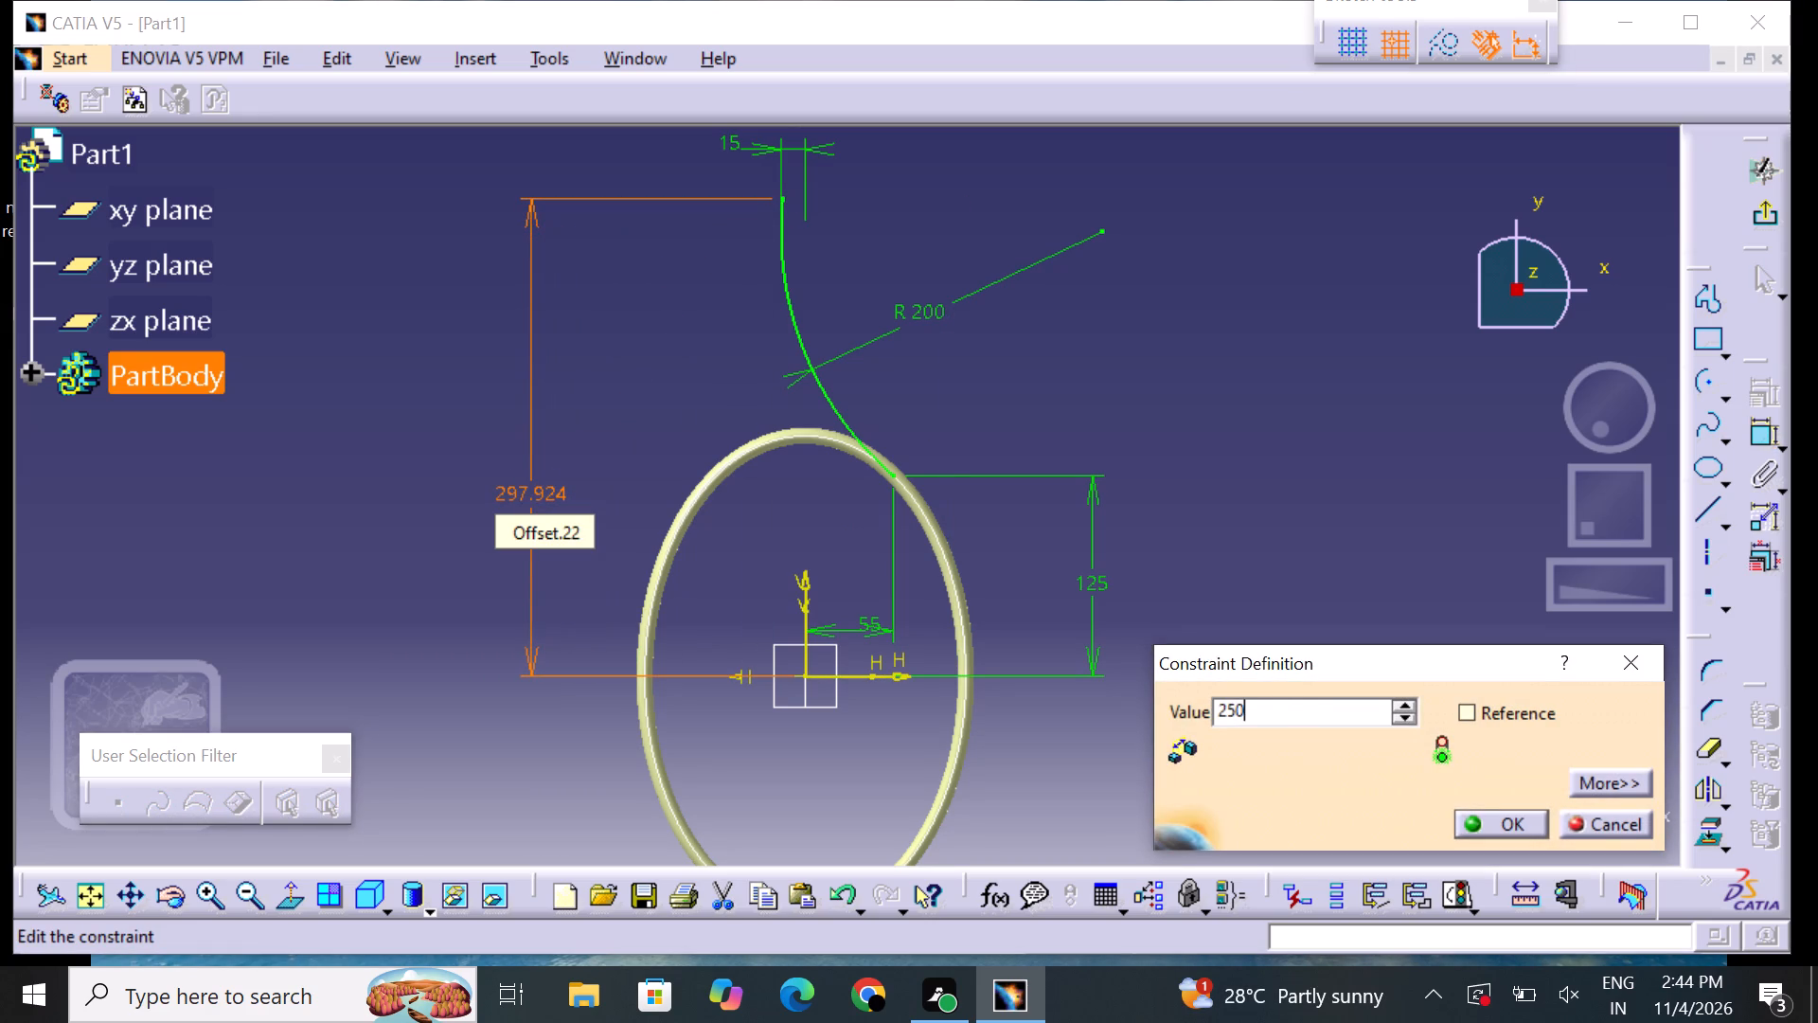
{"action": "key", "text": "Return"}
{"action": "left_click", "coordinate": [1199, 608]}
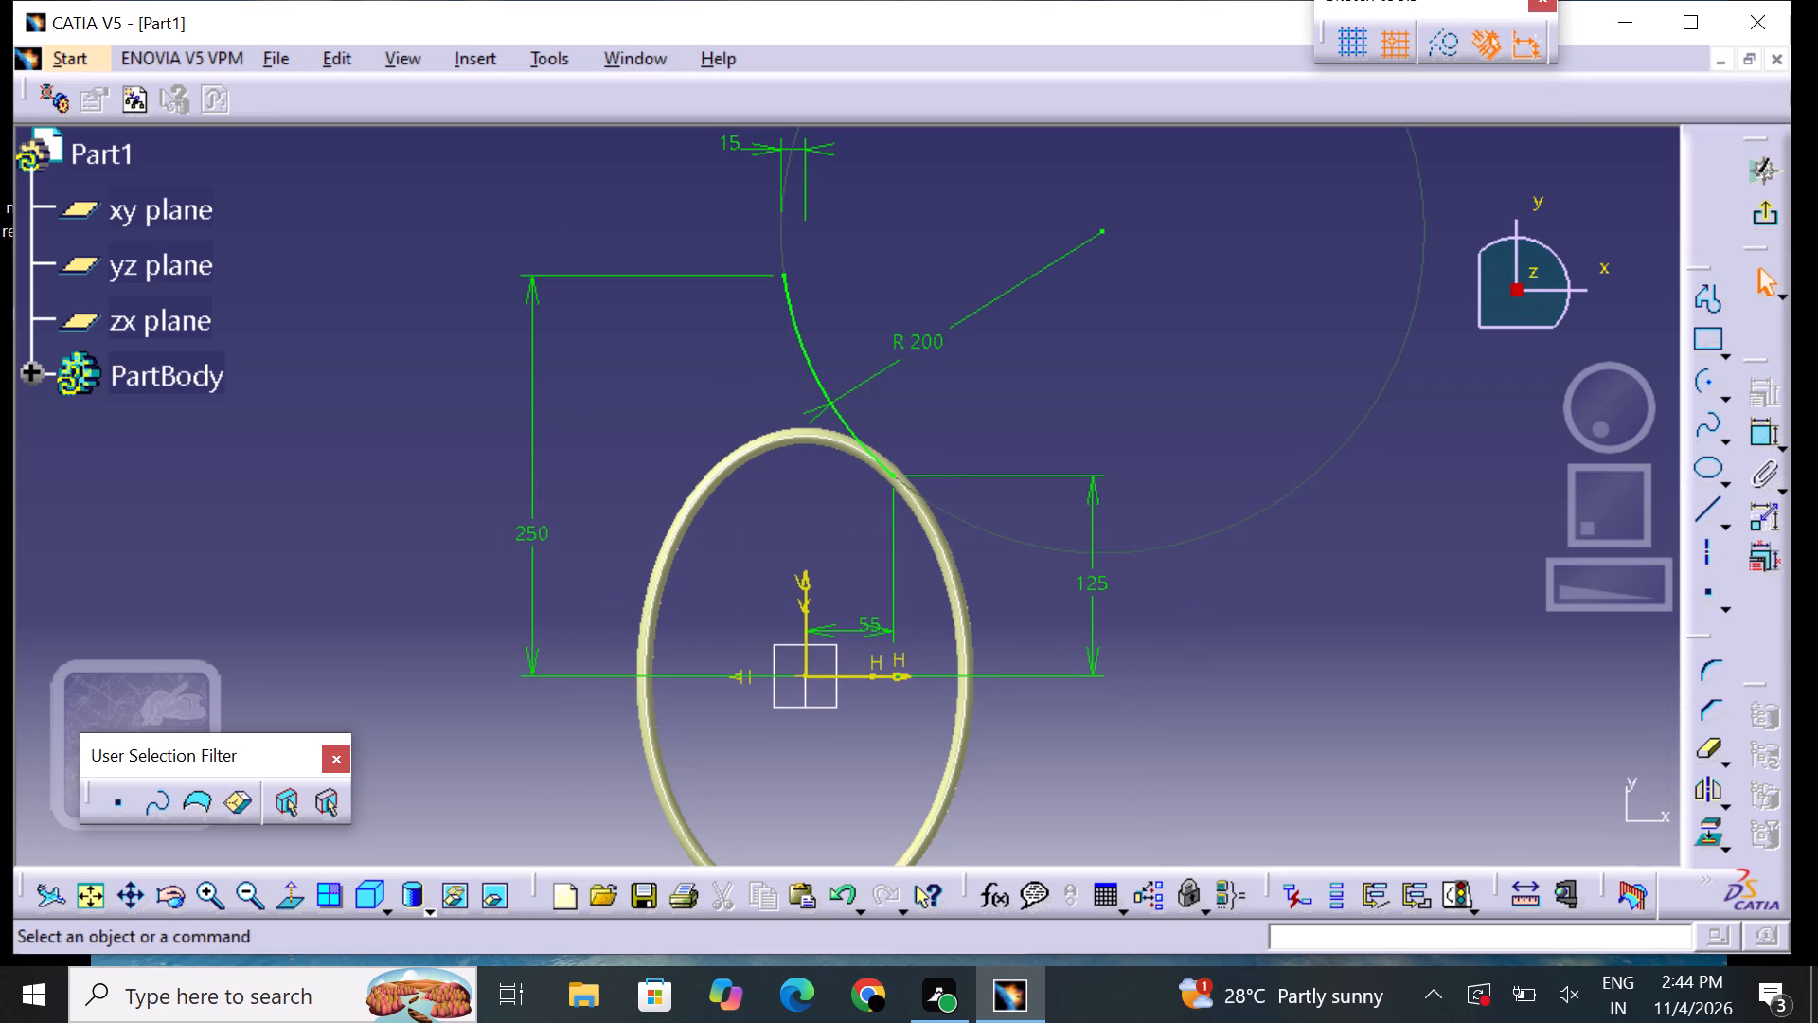
Exit the arc sketch and return to the 3D model.
{"action": "middle_click_drag", "start_coordinate": [1191, 620], "coordinate": [1201, 597]}
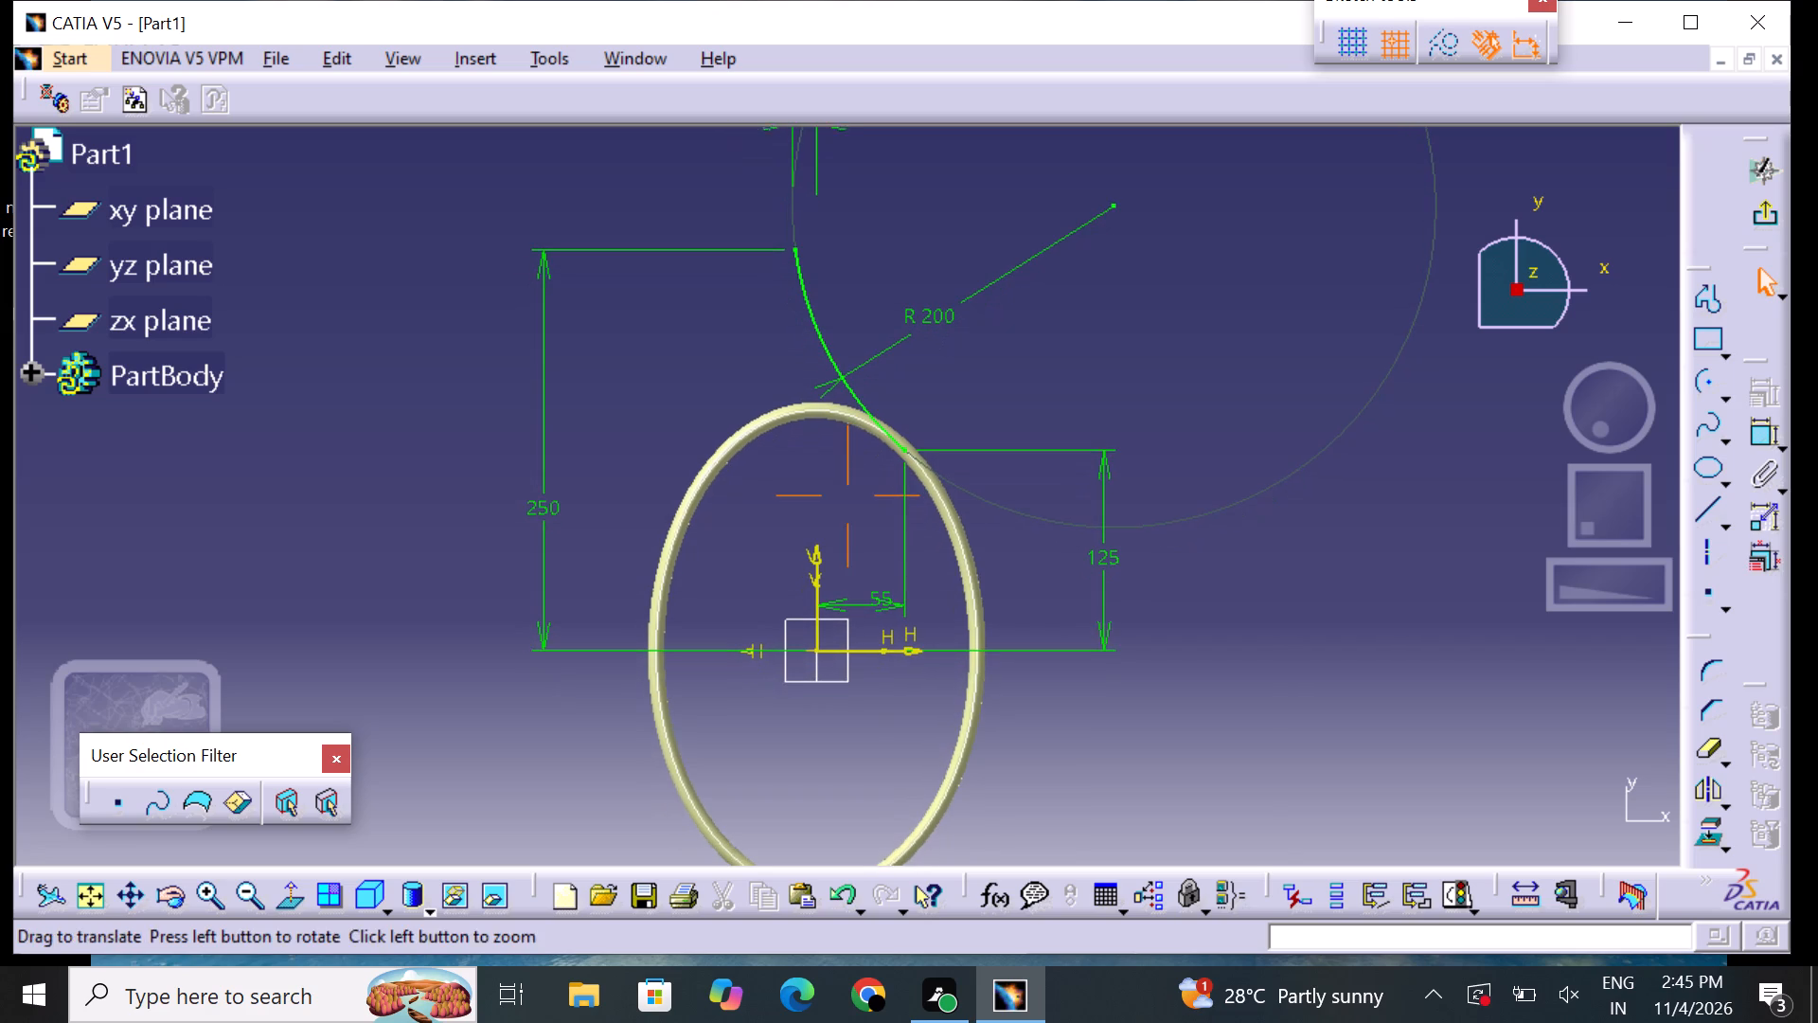
{"action": "middle_click_drag", "start_coordinate": [1201, 597], "coordinate": [1201, 595]}
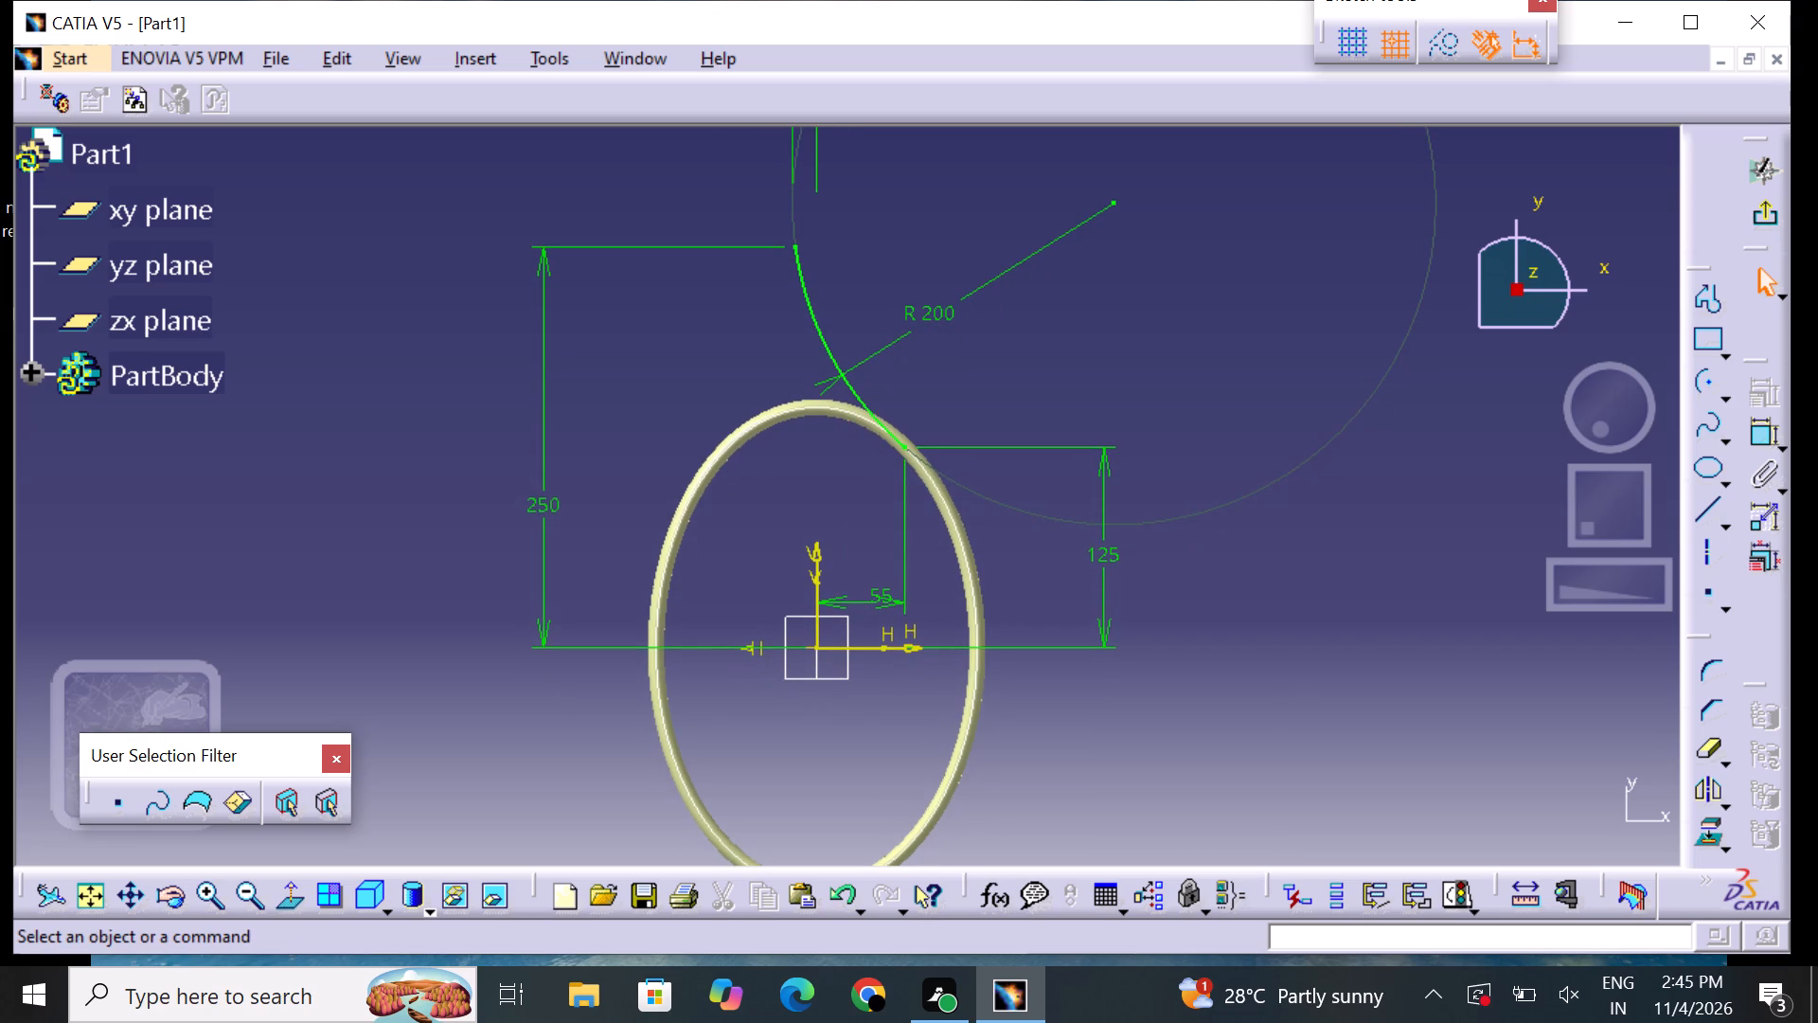
{"action": "left_click", "coordinate": [1752, 223]}
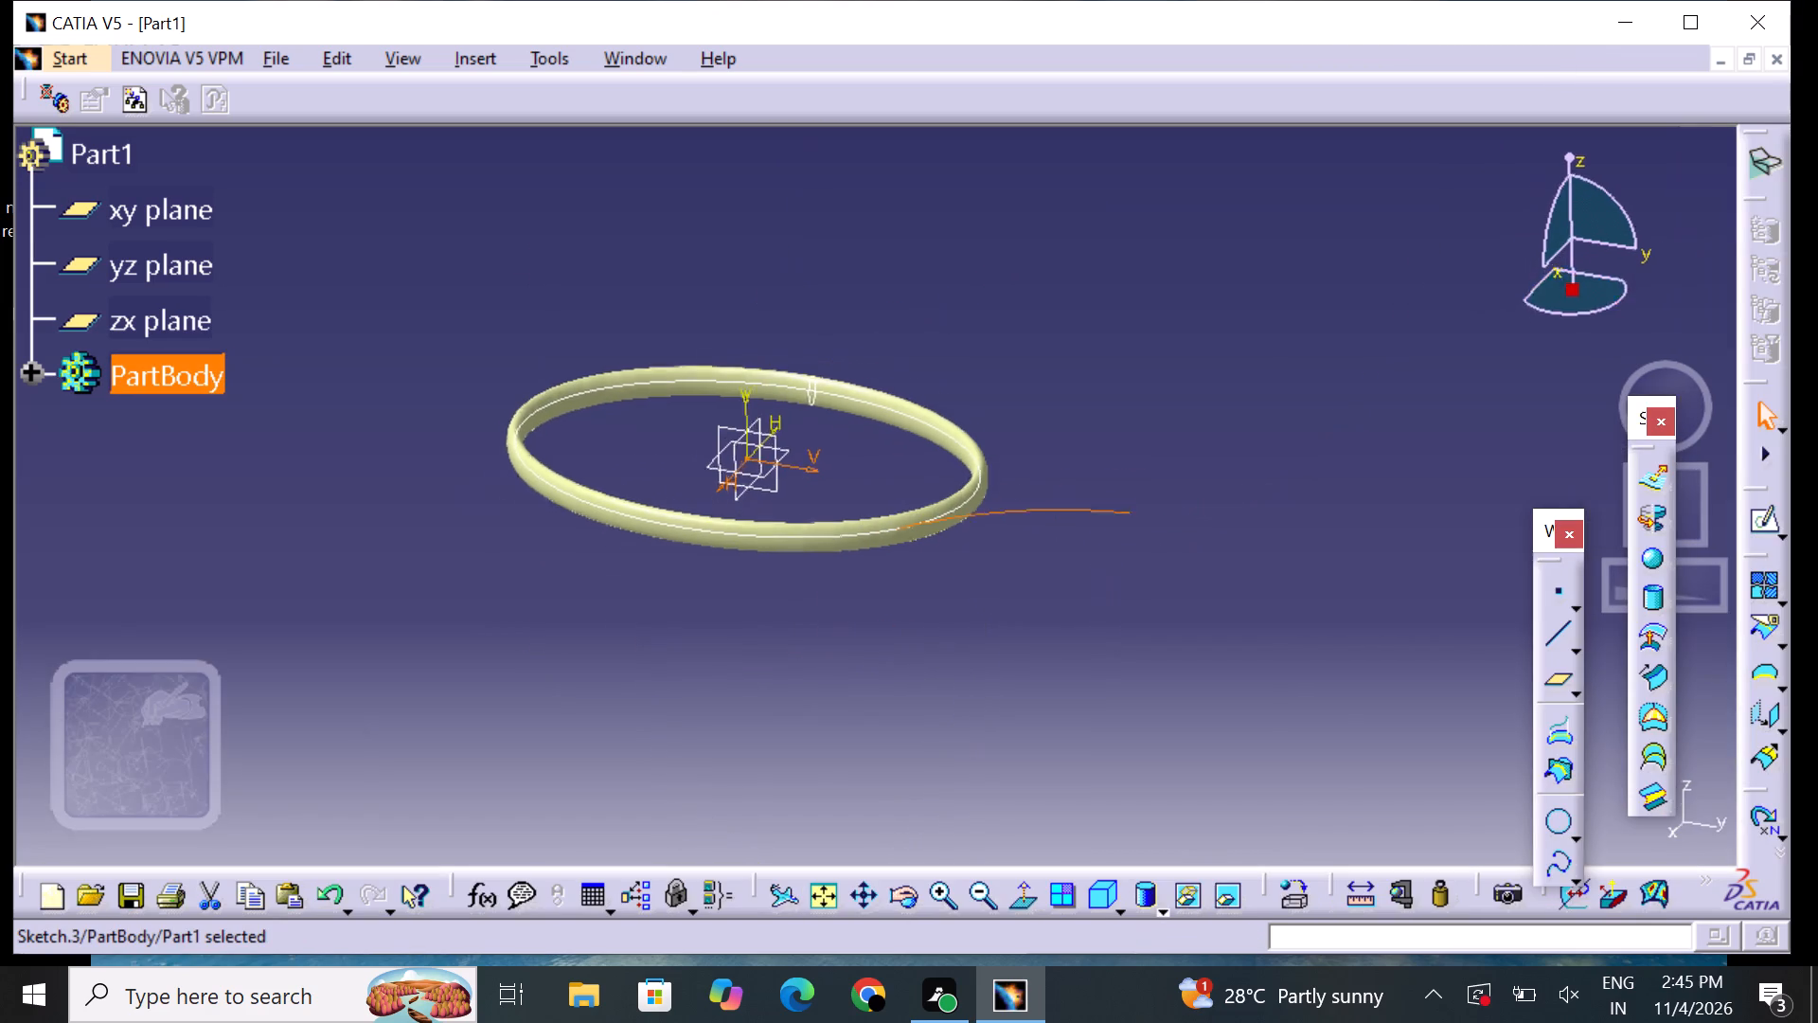
{"action": "left_click", "coordinate": [1235, 472]}
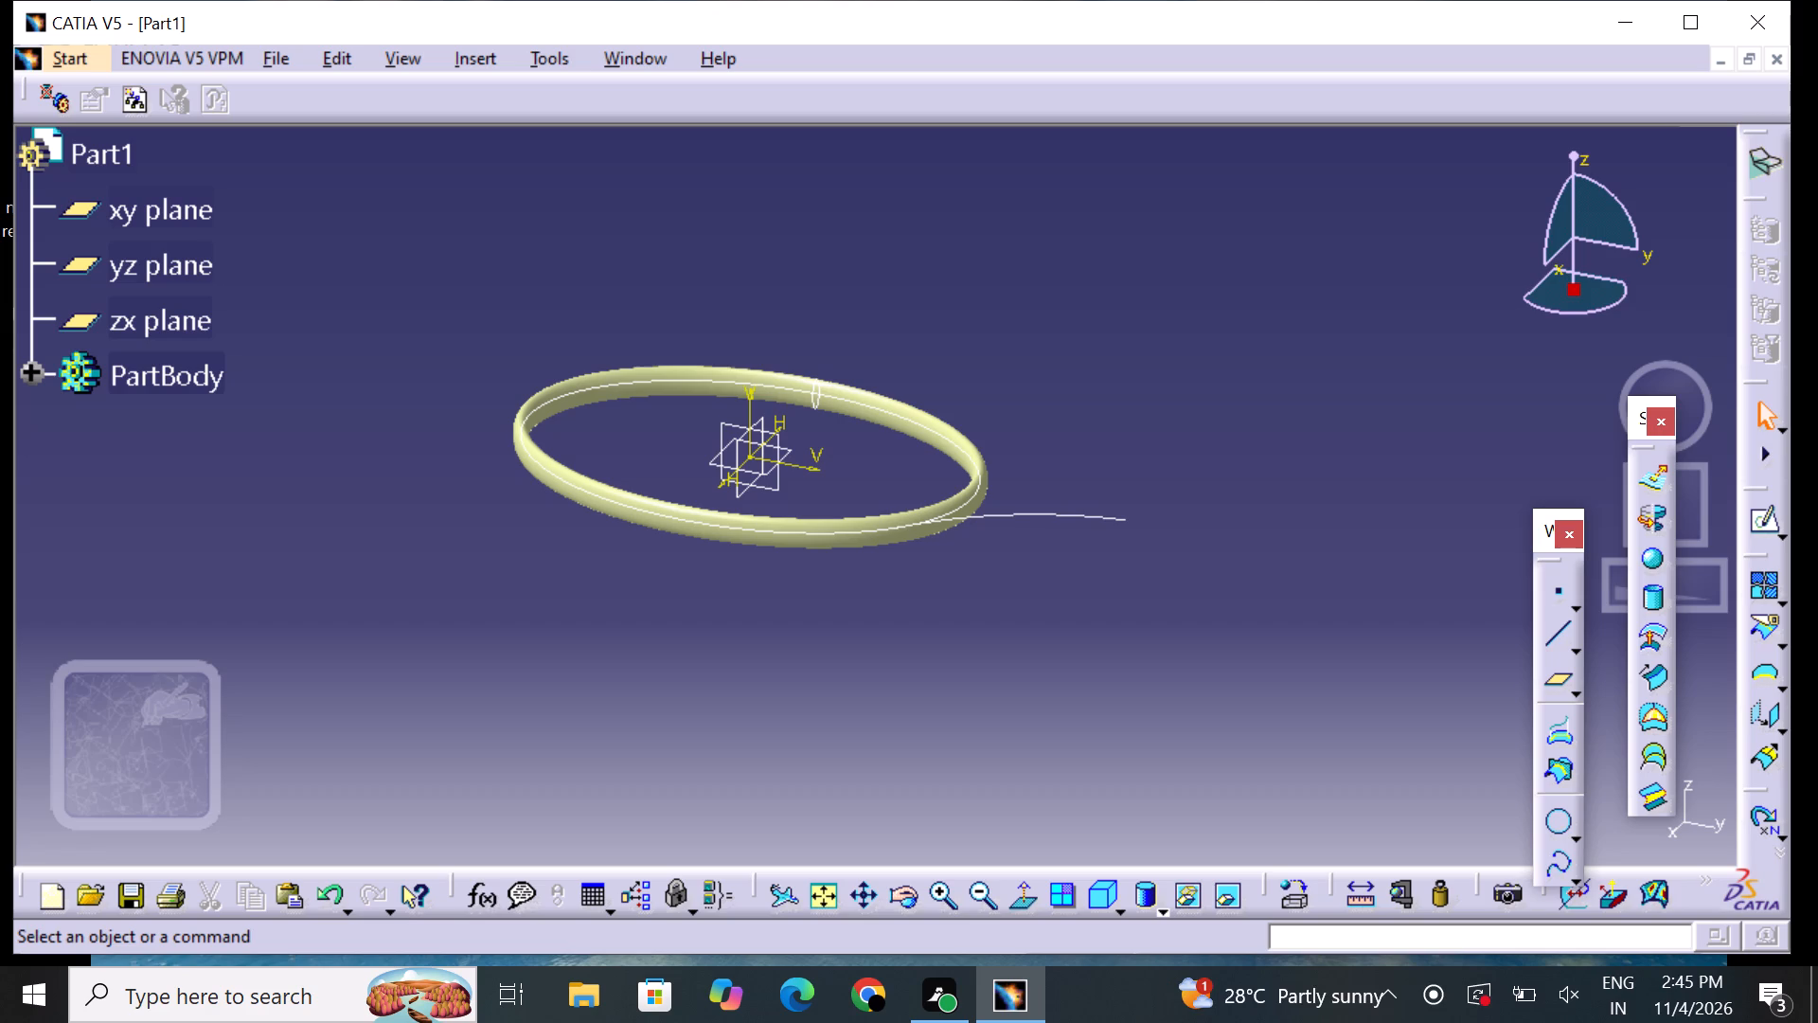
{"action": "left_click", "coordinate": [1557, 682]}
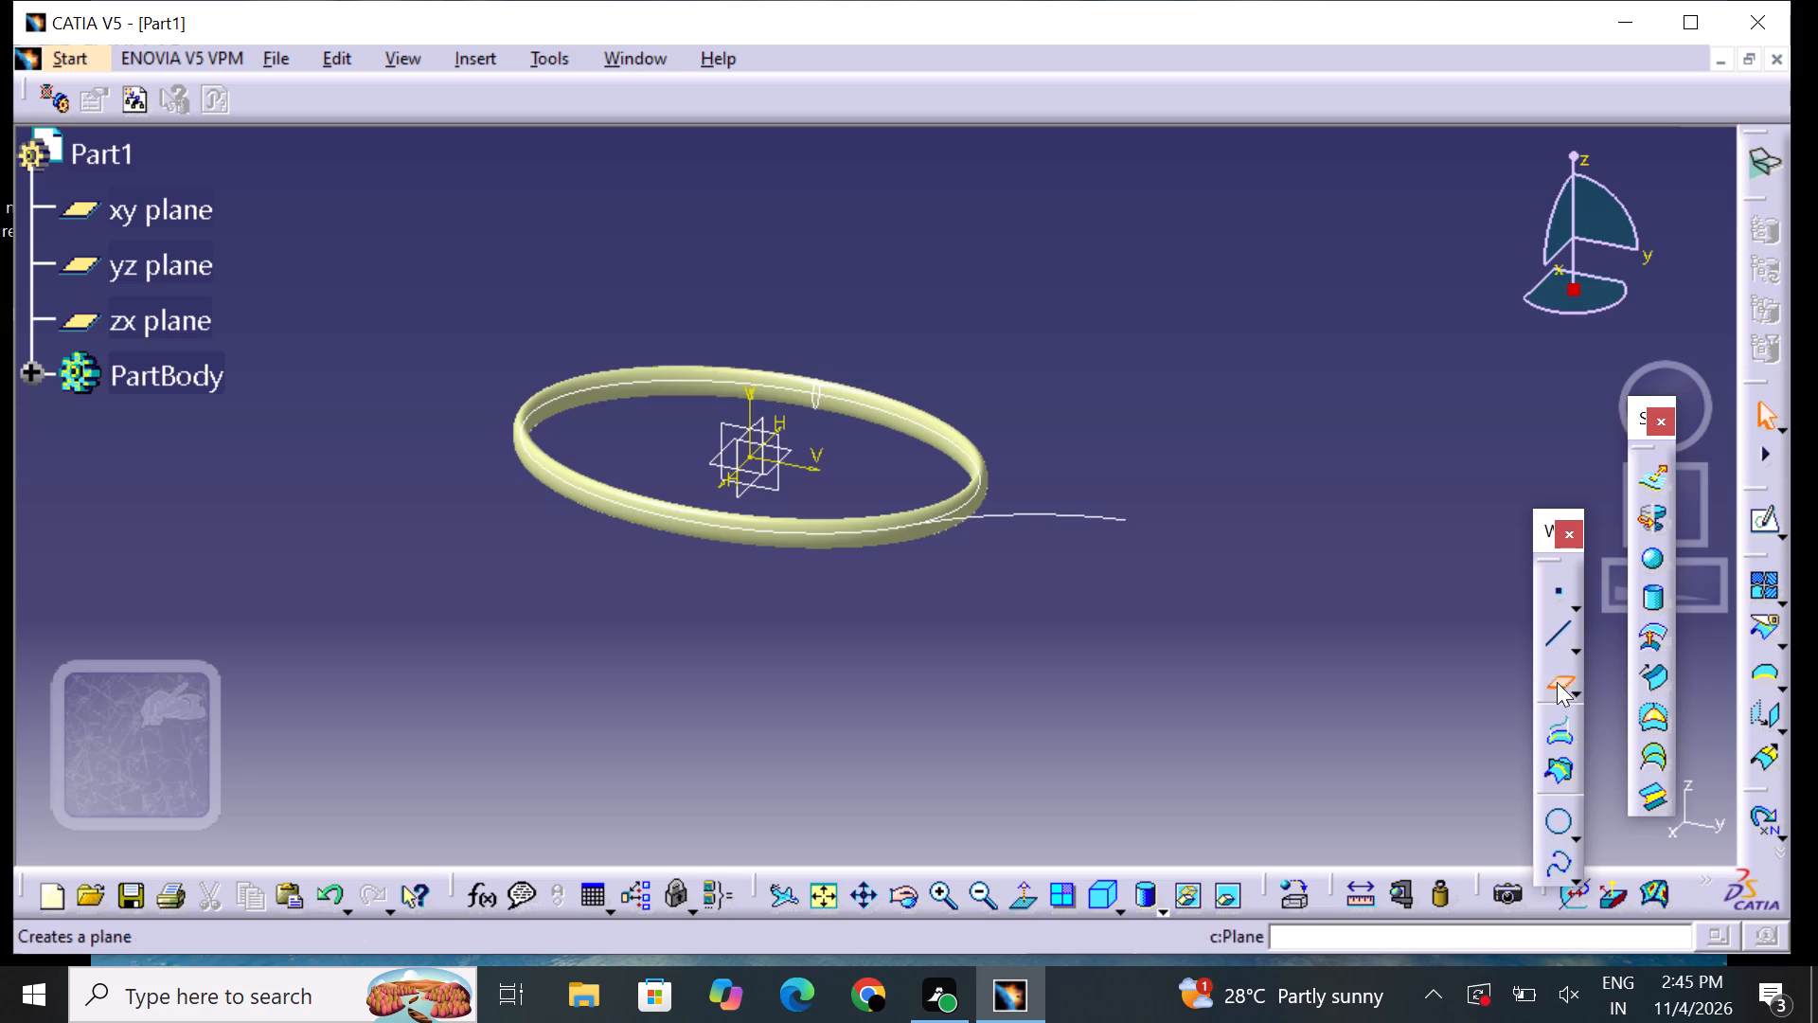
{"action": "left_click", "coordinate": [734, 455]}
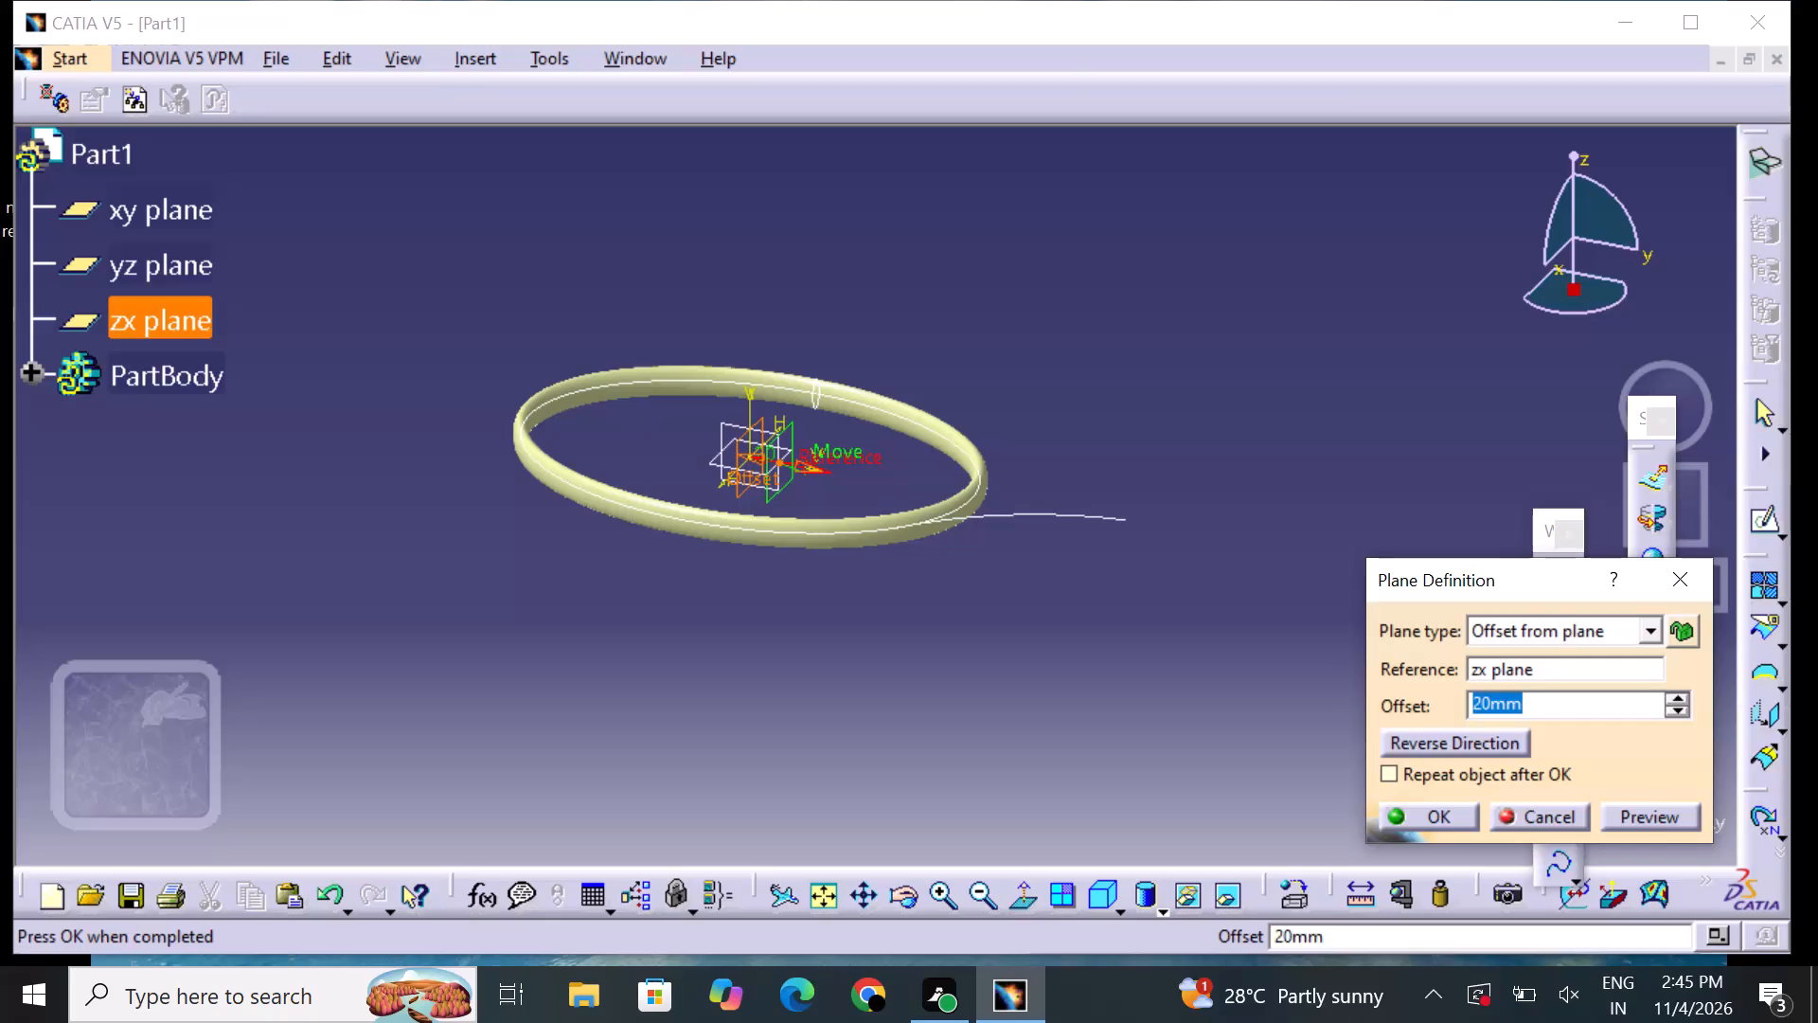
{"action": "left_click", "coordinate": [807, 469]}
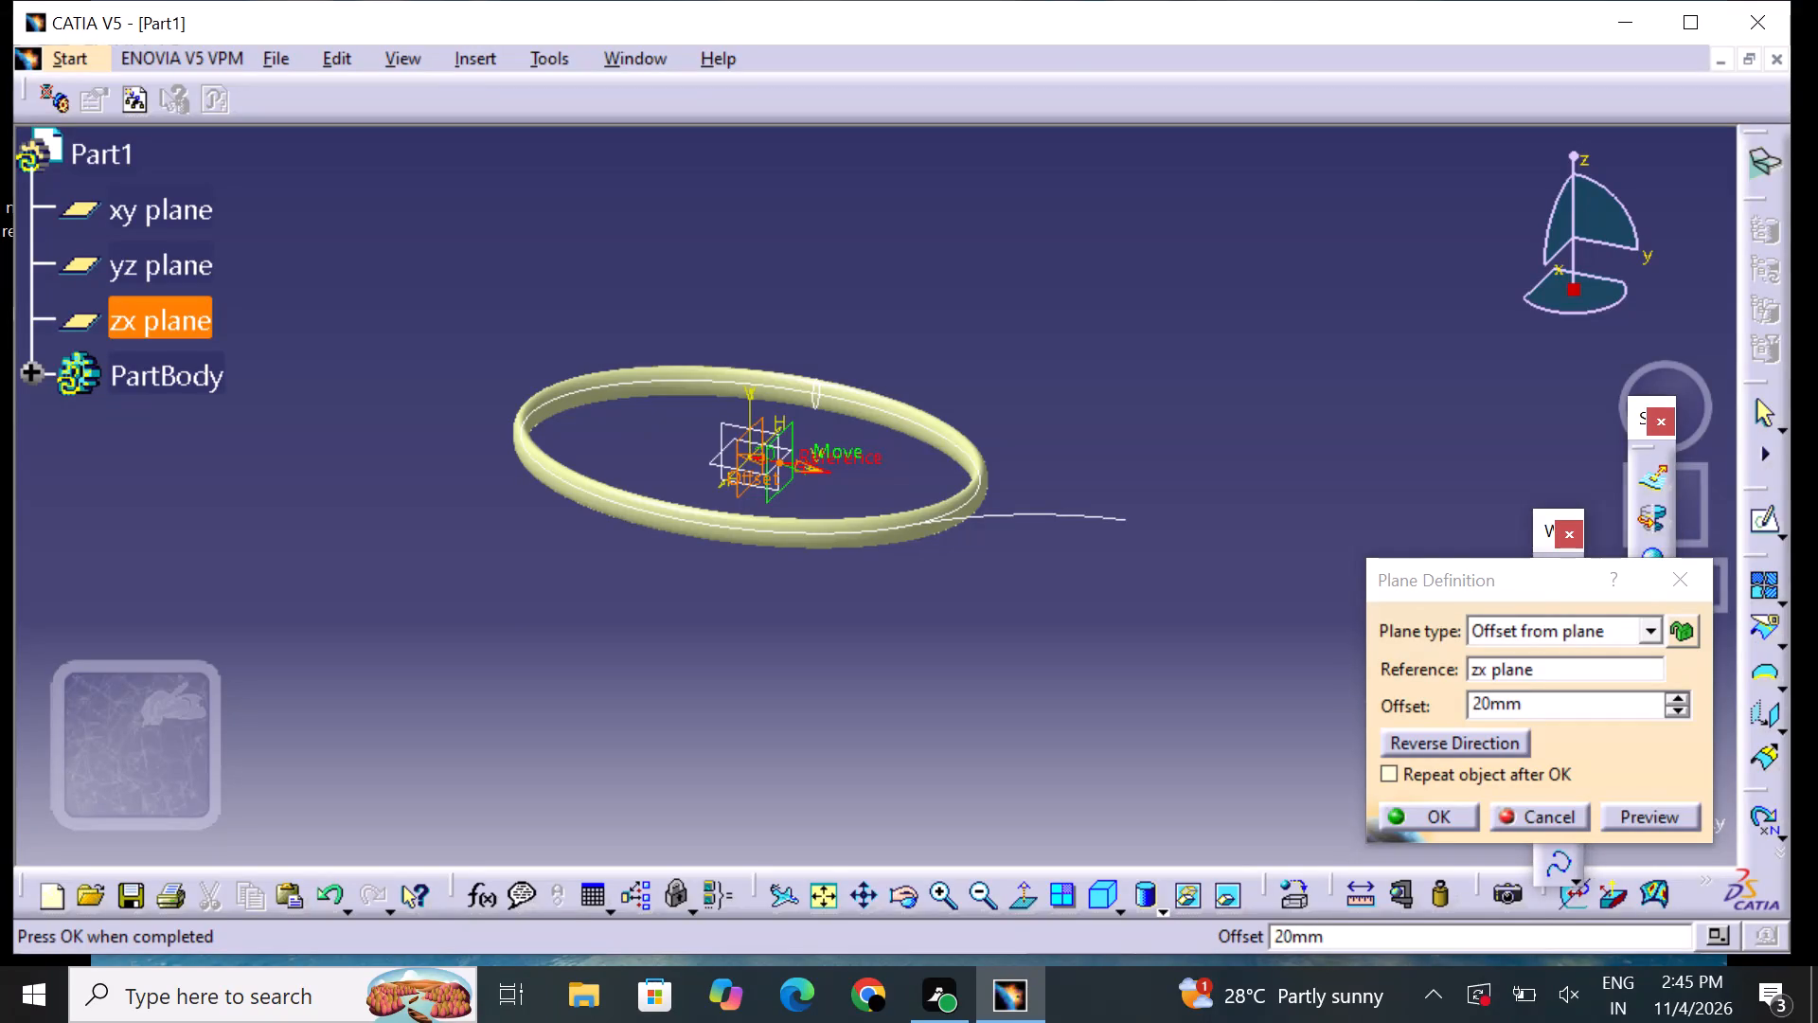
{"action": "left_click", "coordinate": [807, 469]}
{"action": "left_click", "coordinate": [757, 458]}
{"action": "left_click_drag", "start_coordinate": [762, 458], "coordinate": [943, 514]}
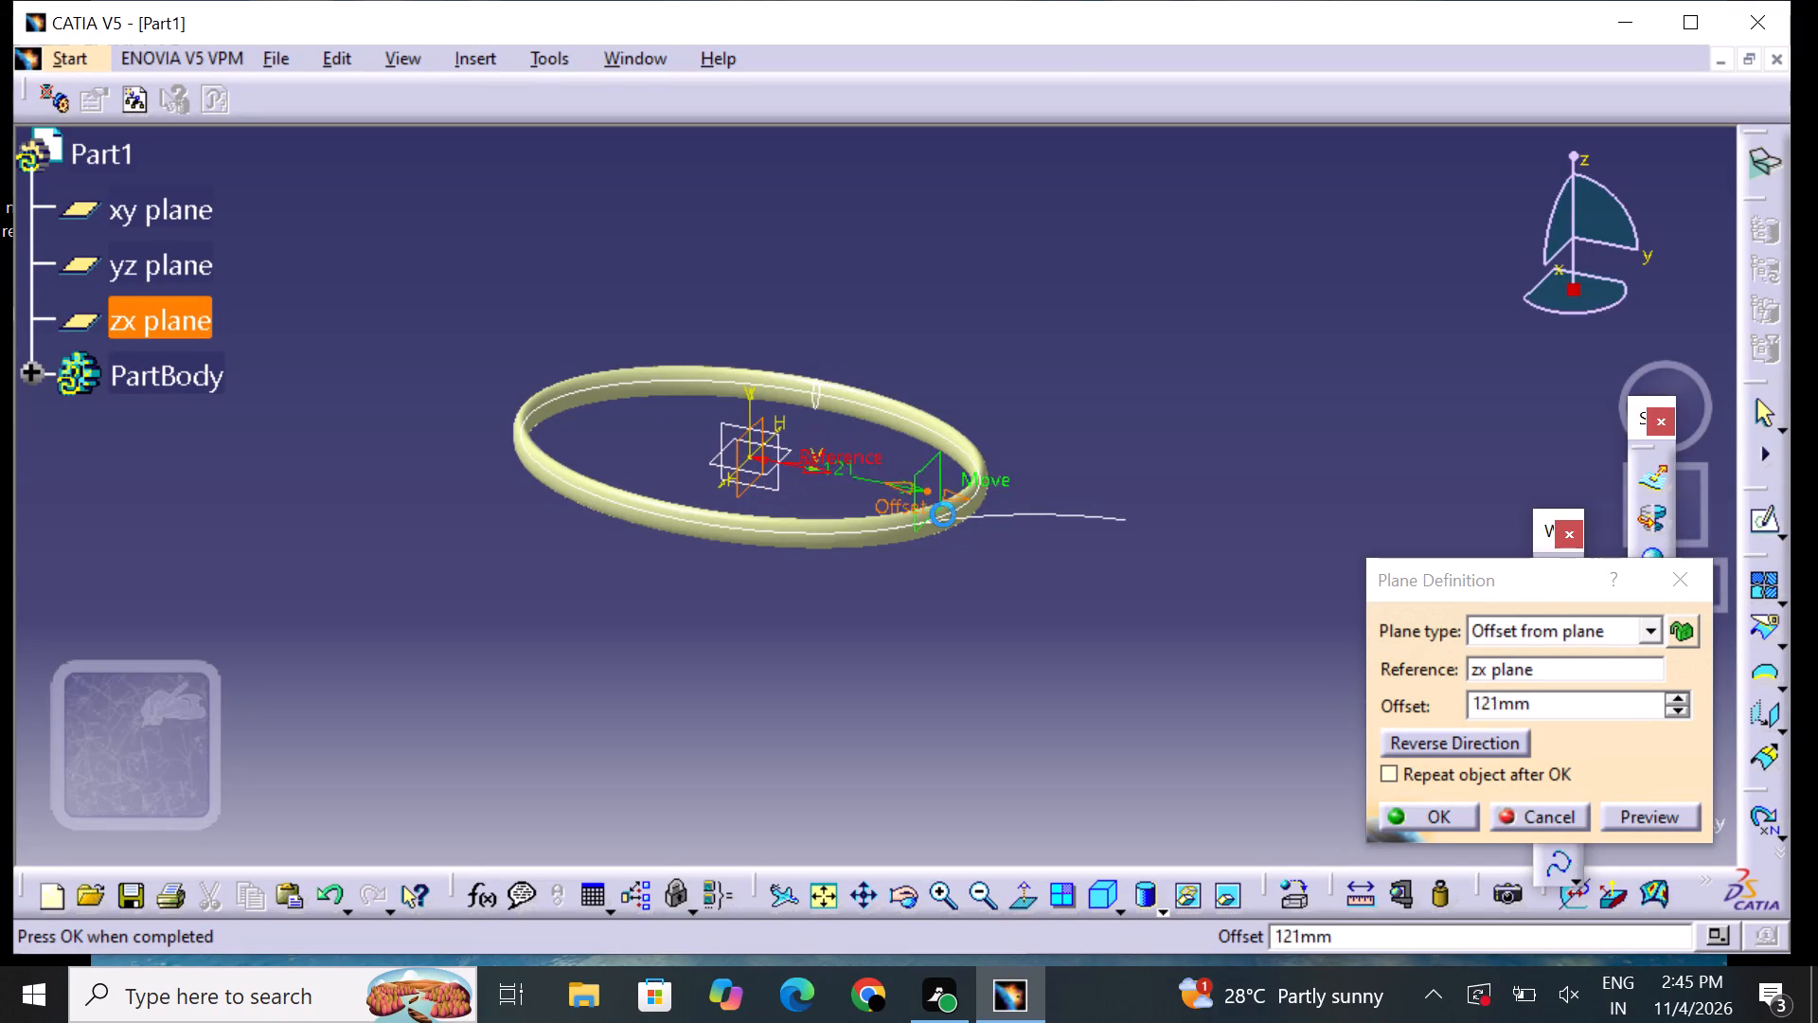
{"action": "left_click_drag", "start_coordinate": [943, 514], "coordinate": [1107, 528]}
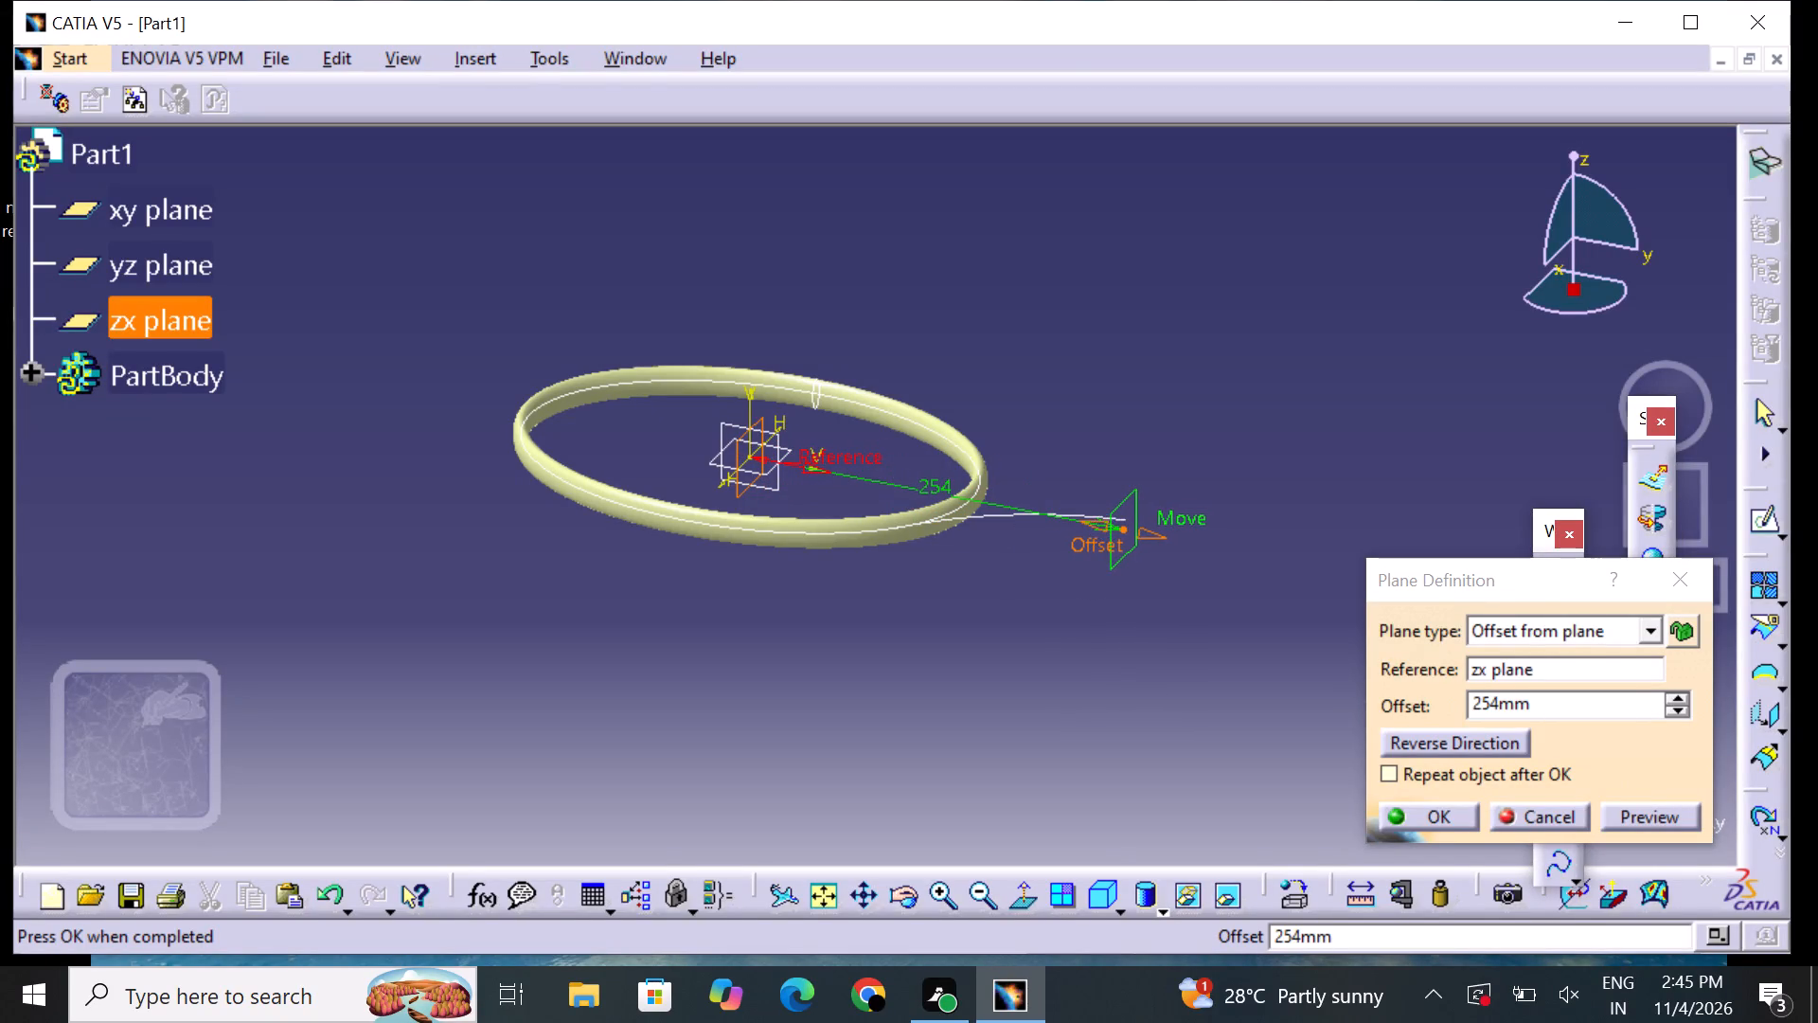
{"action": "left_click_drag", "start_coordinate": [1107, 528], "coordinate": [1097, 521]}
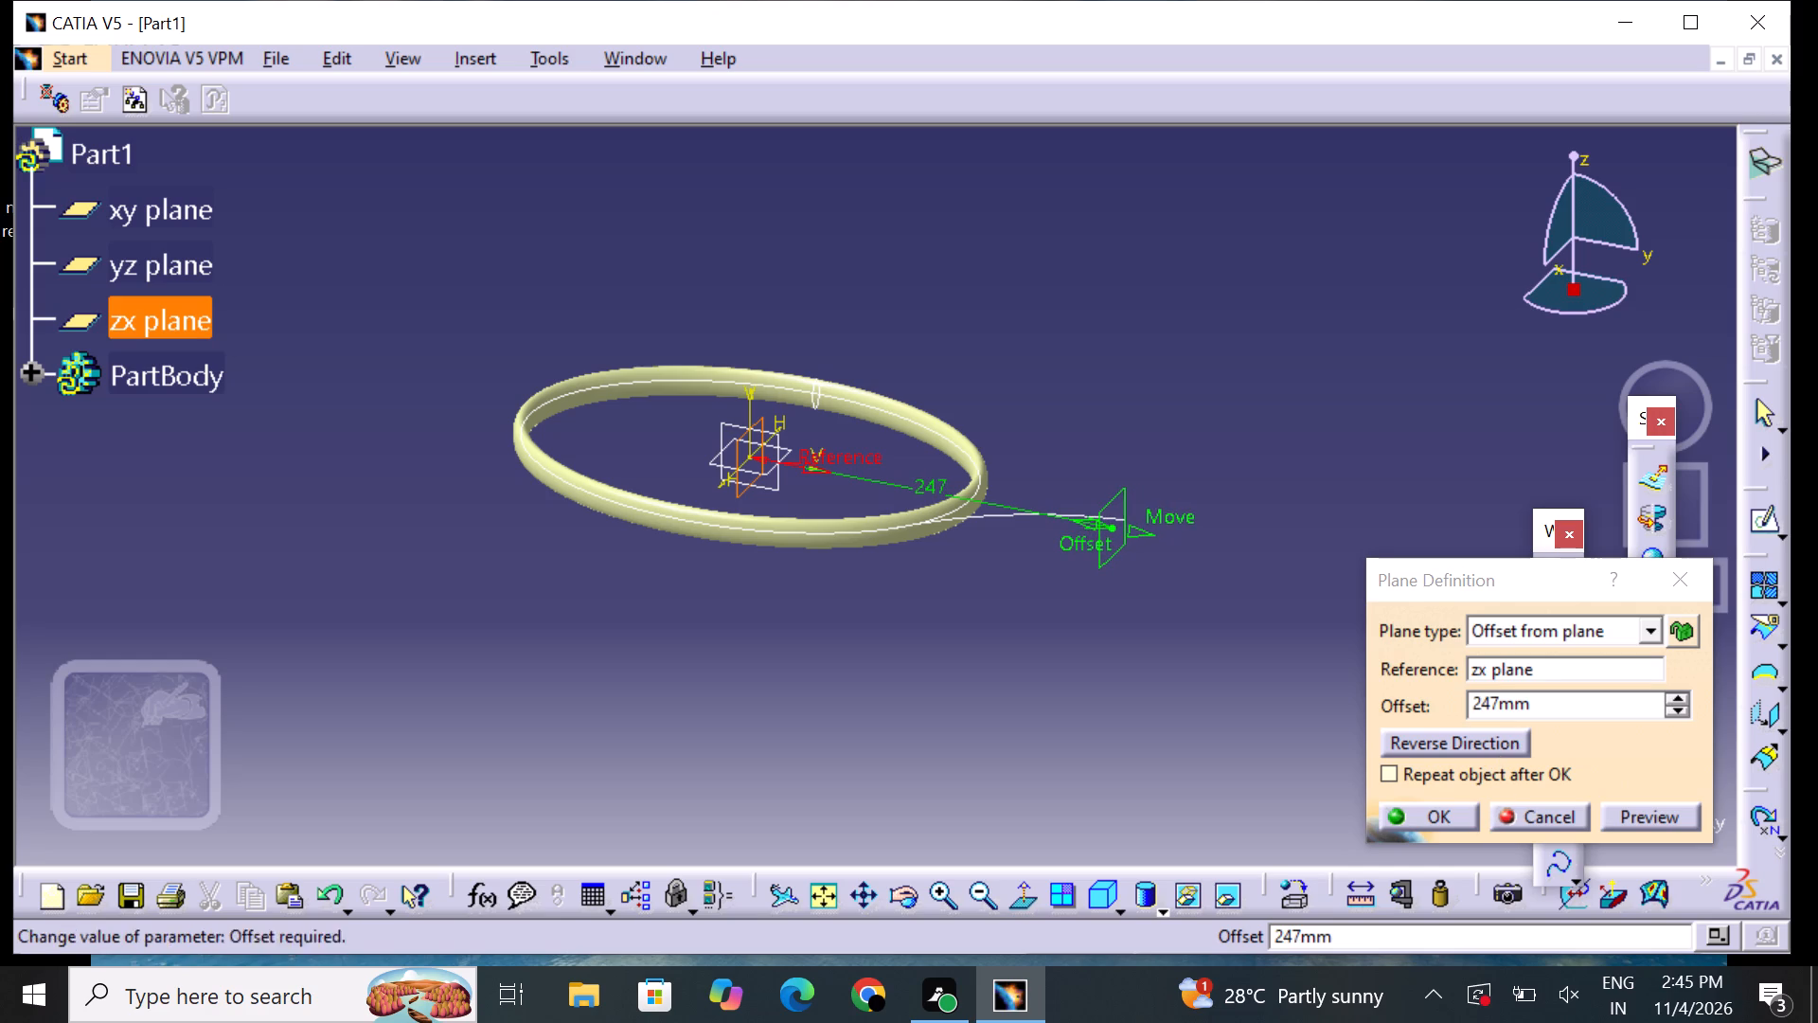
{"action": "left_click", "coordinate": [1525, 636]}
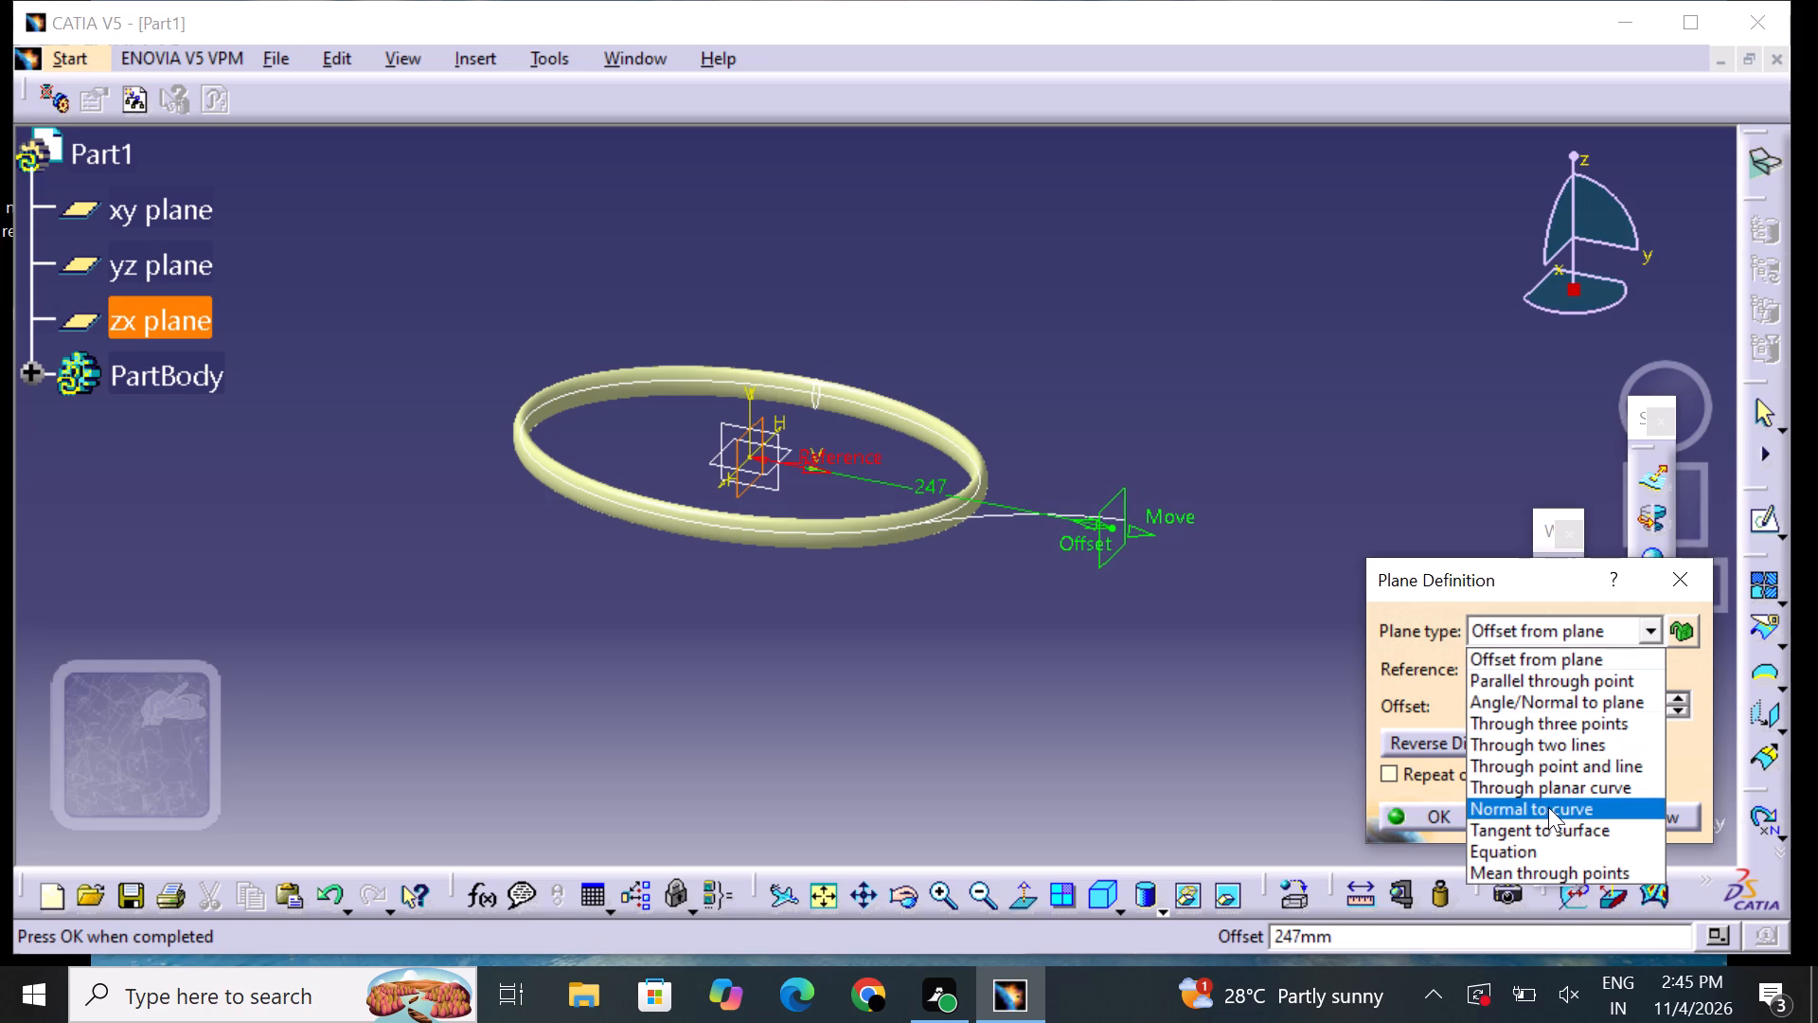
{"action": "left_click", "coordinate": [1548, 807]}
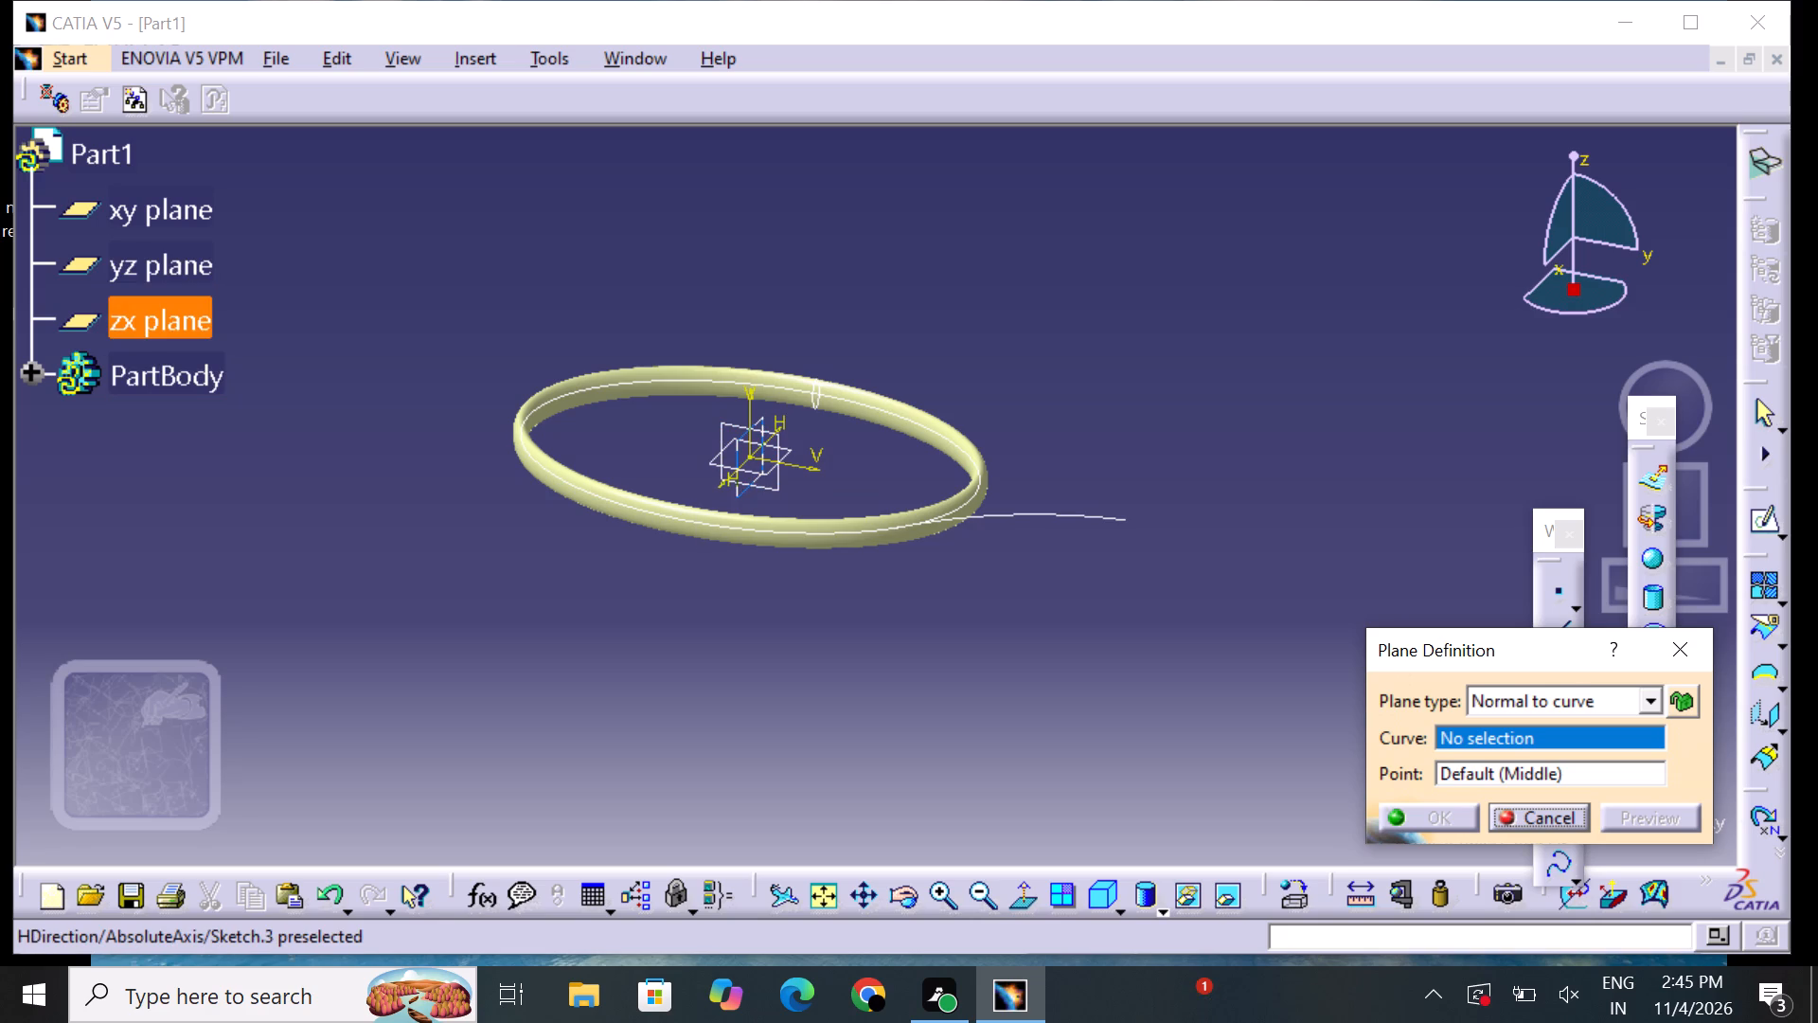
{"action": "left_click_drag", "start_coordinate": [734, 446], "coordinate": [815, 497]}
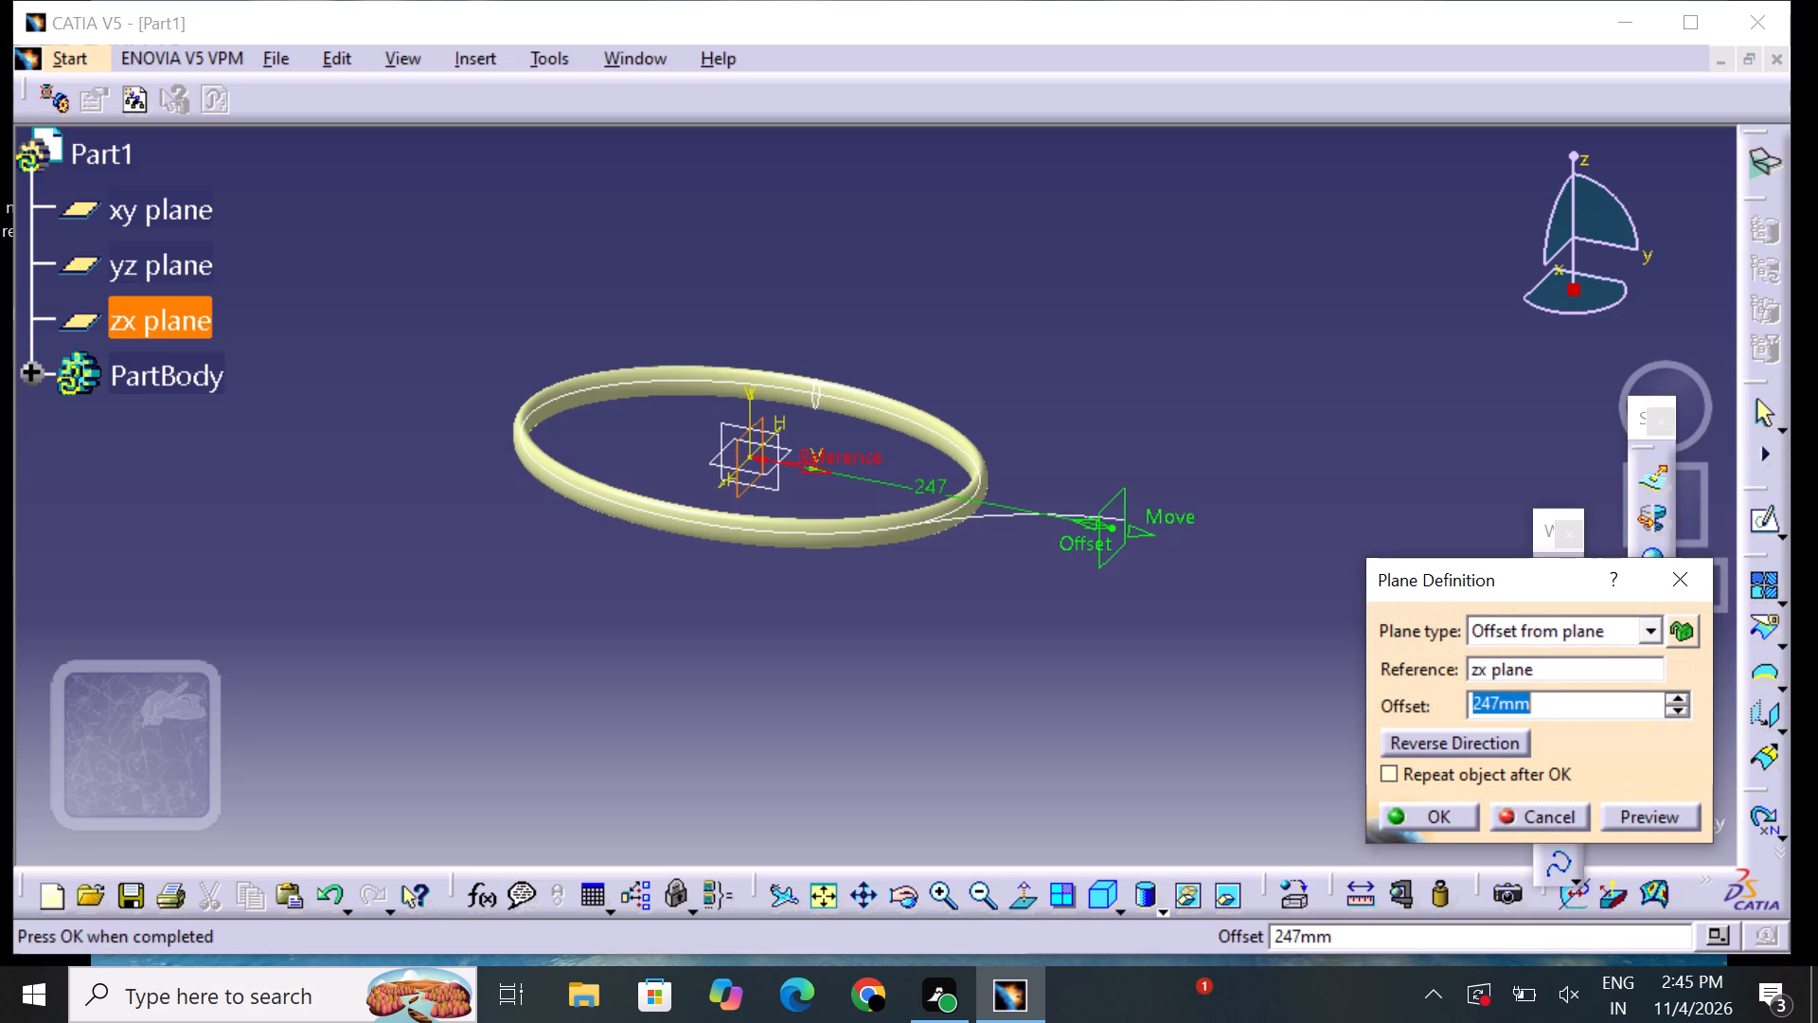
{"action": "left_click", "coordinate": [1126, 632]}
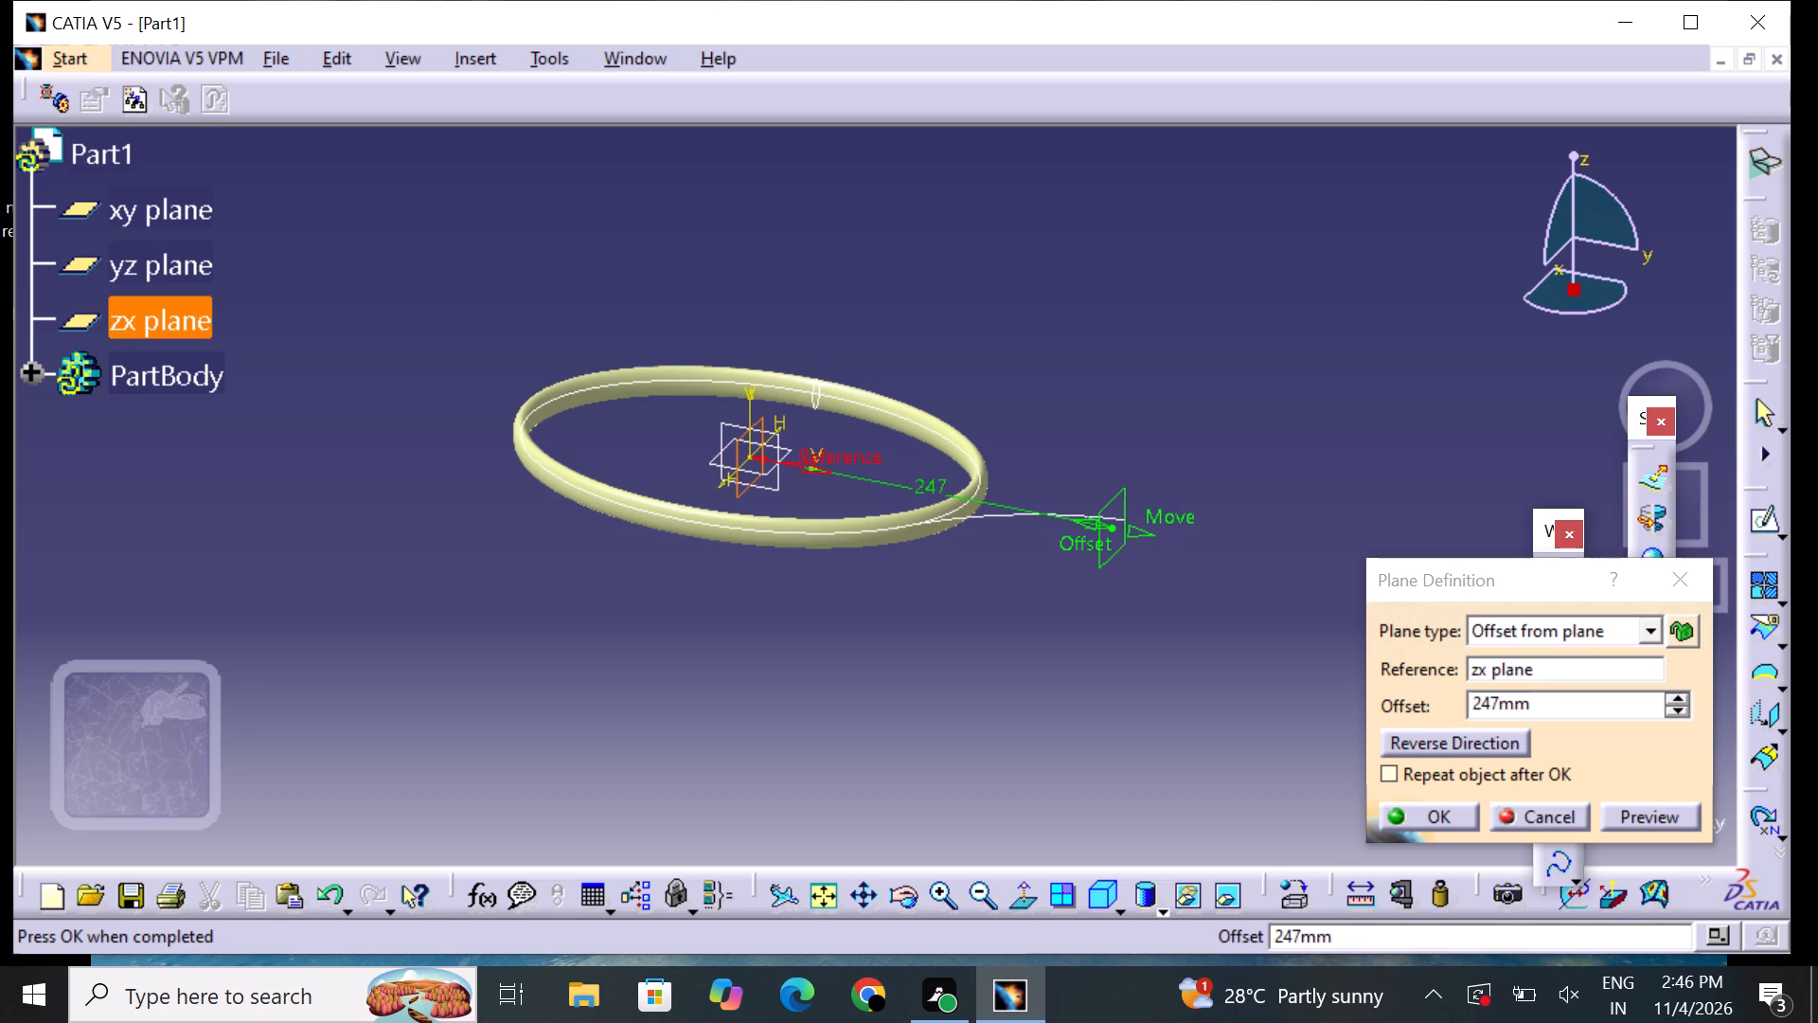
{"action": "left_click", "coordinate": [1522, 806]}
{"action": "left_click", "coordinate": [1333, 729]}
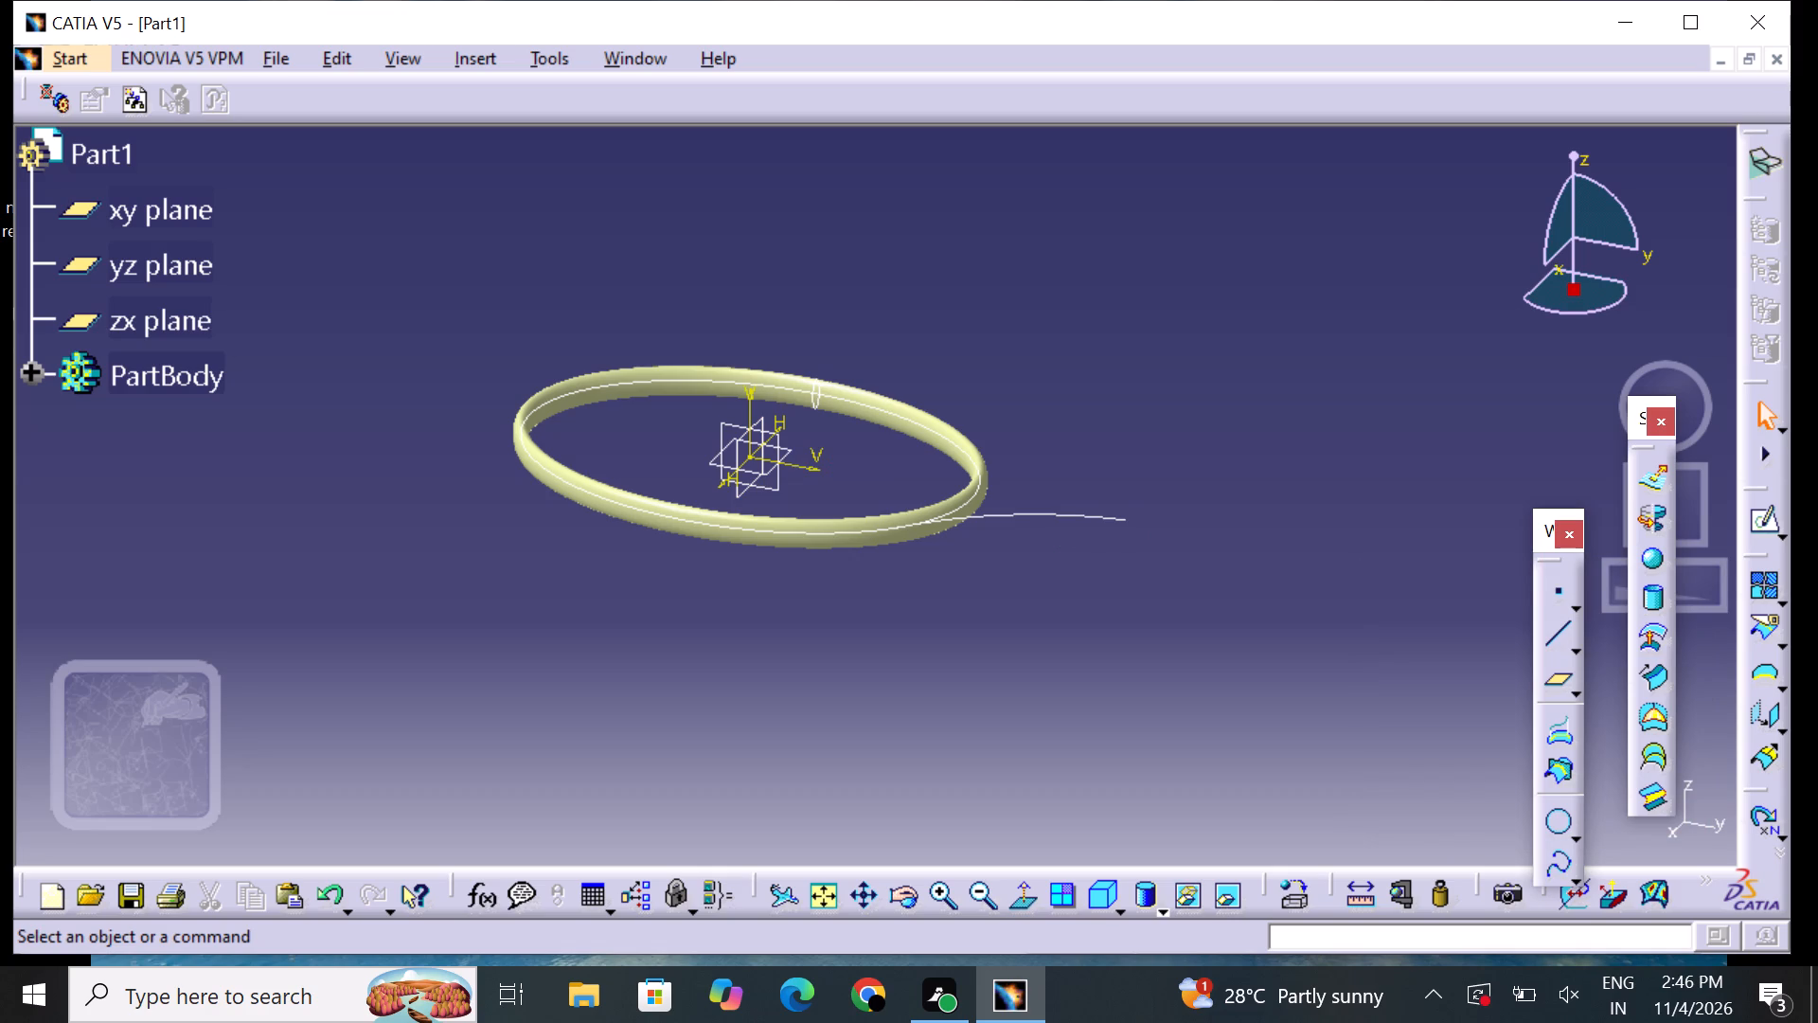
Create a plane normal to the arc sketch curve, positioned near the arc's outer free end.
{"action": "left_click", "coordinate": [1562, 690]}
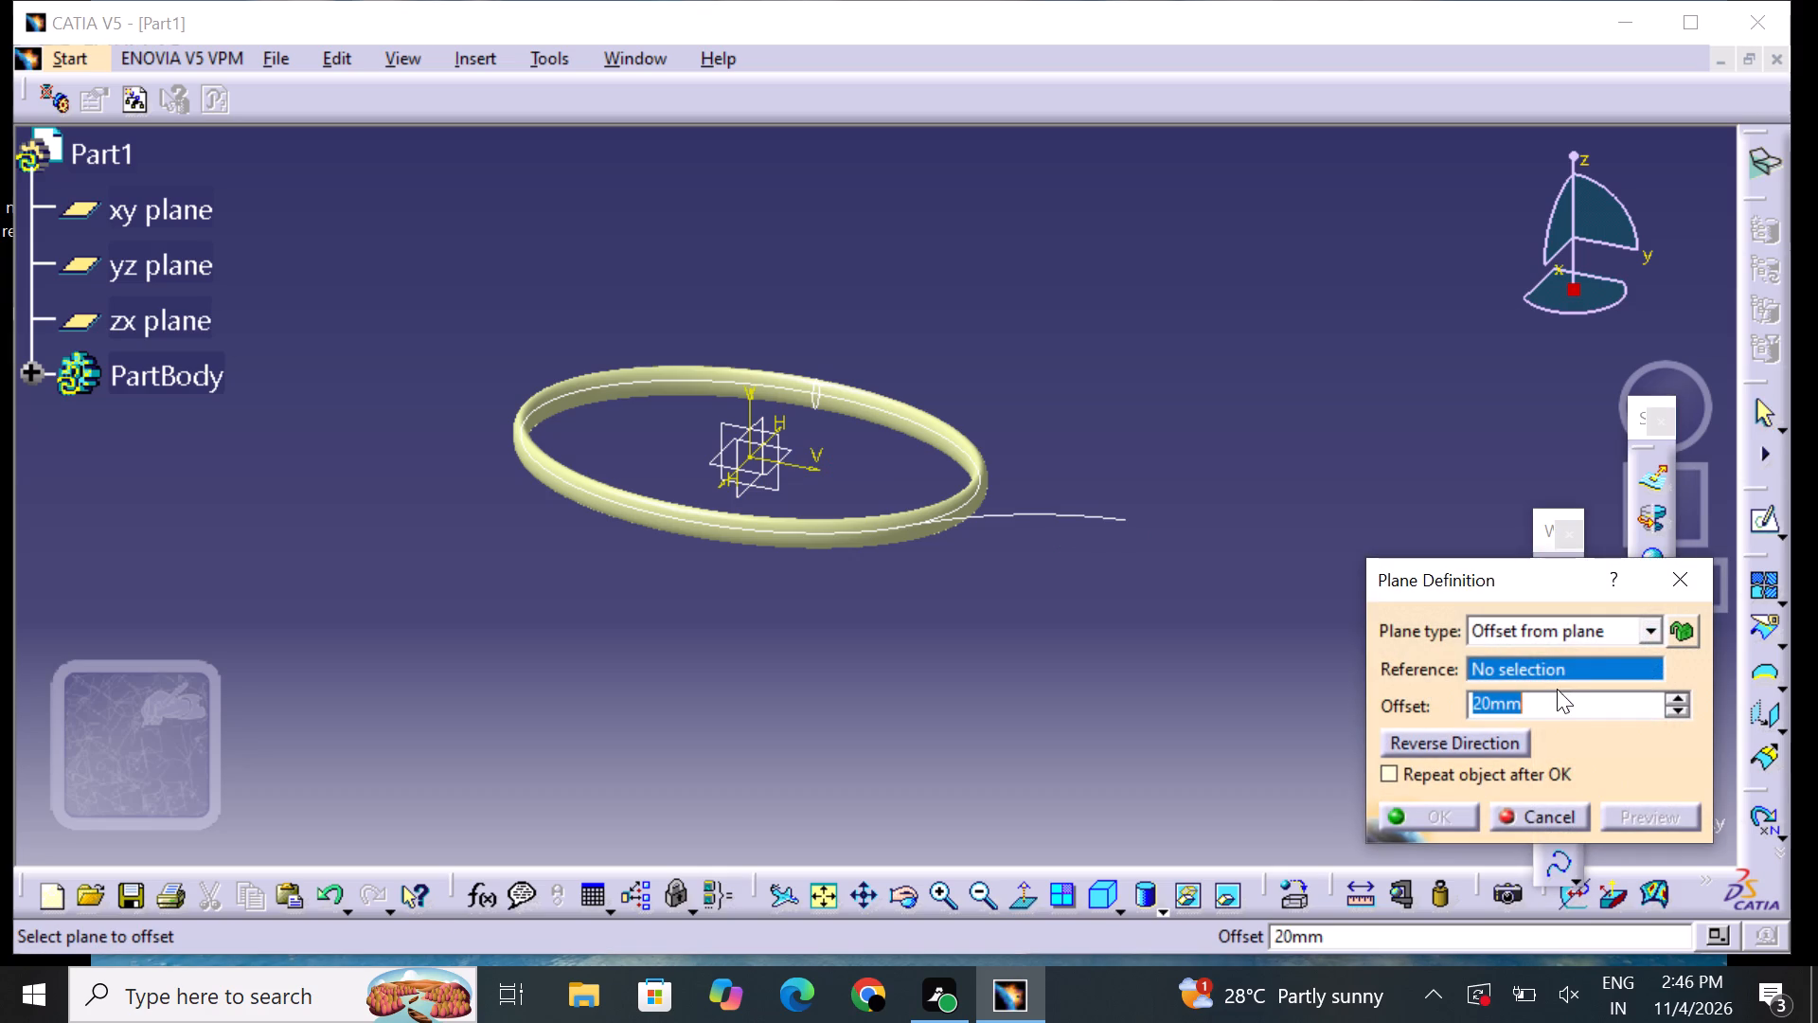
{"action": "left_click", "coordinate": [1556, 620]}
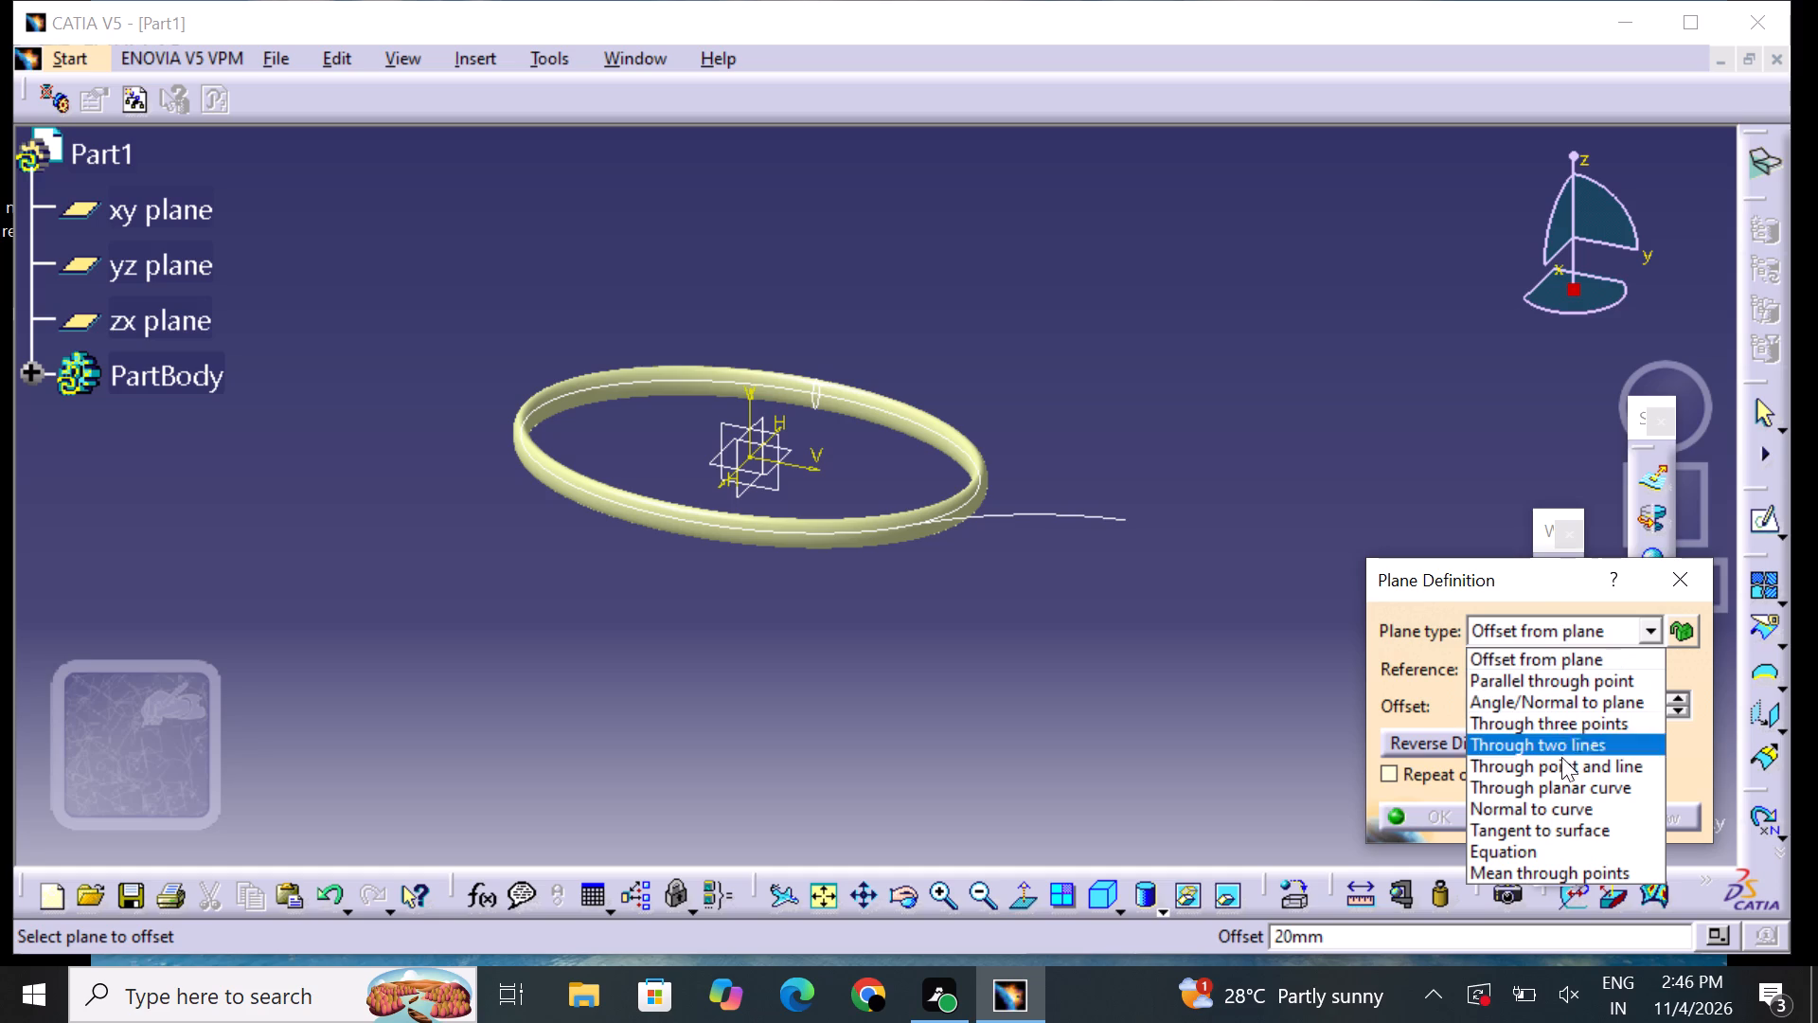
{"action": "left_click", "coordinate": [1574, 809]}
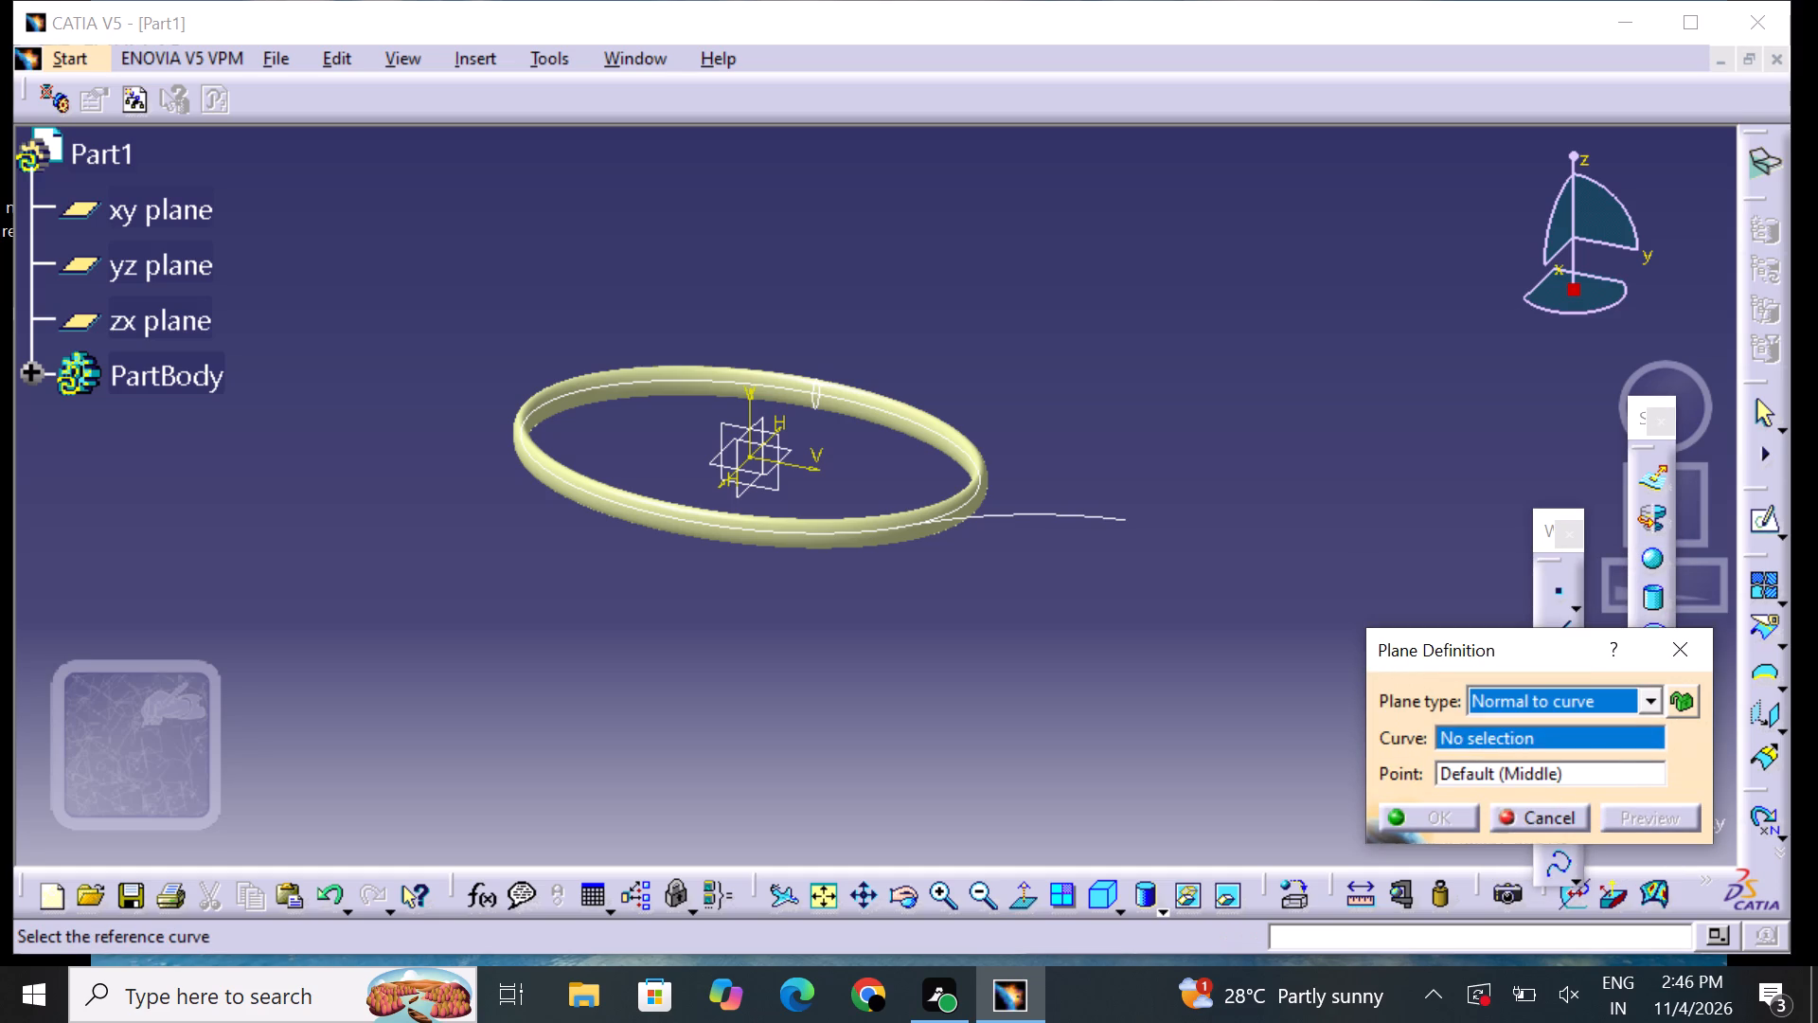
{"action": "left_click", "coordinate": [1038, 516]}
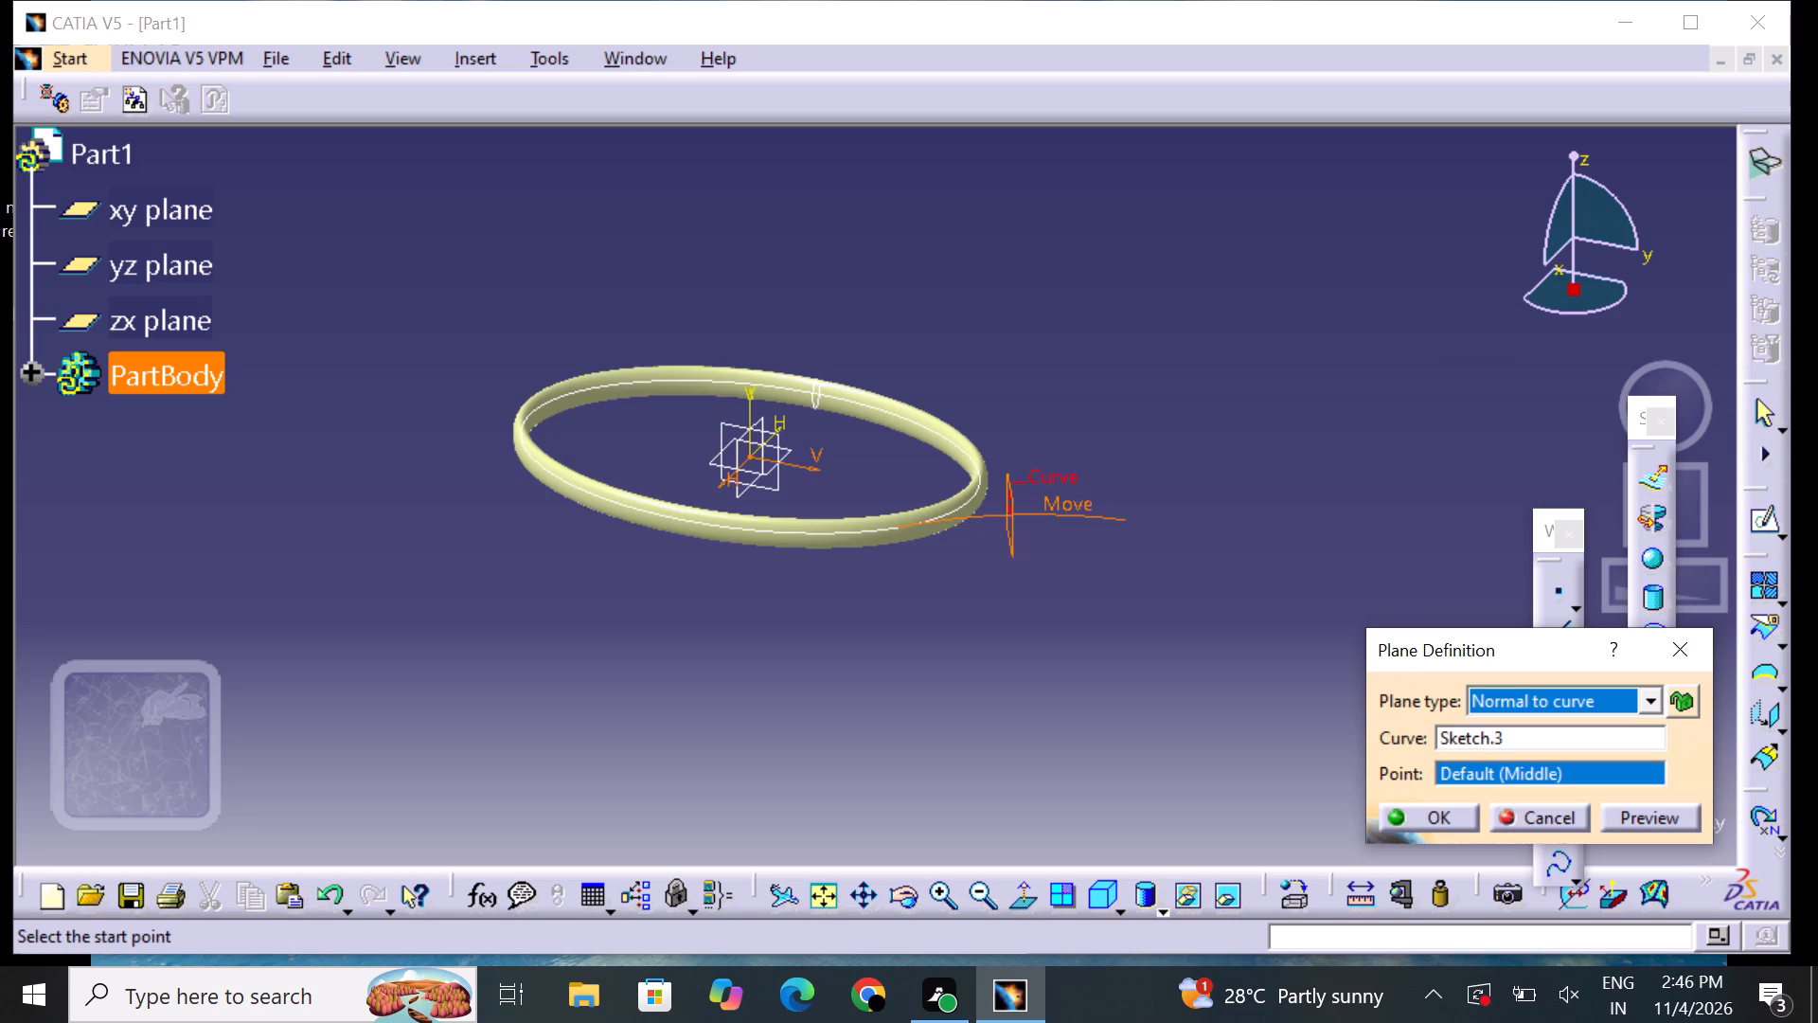
{"action": "left_click_drag", "start_coordinate": [1011, 542], "coordinate": [1110, 550]}
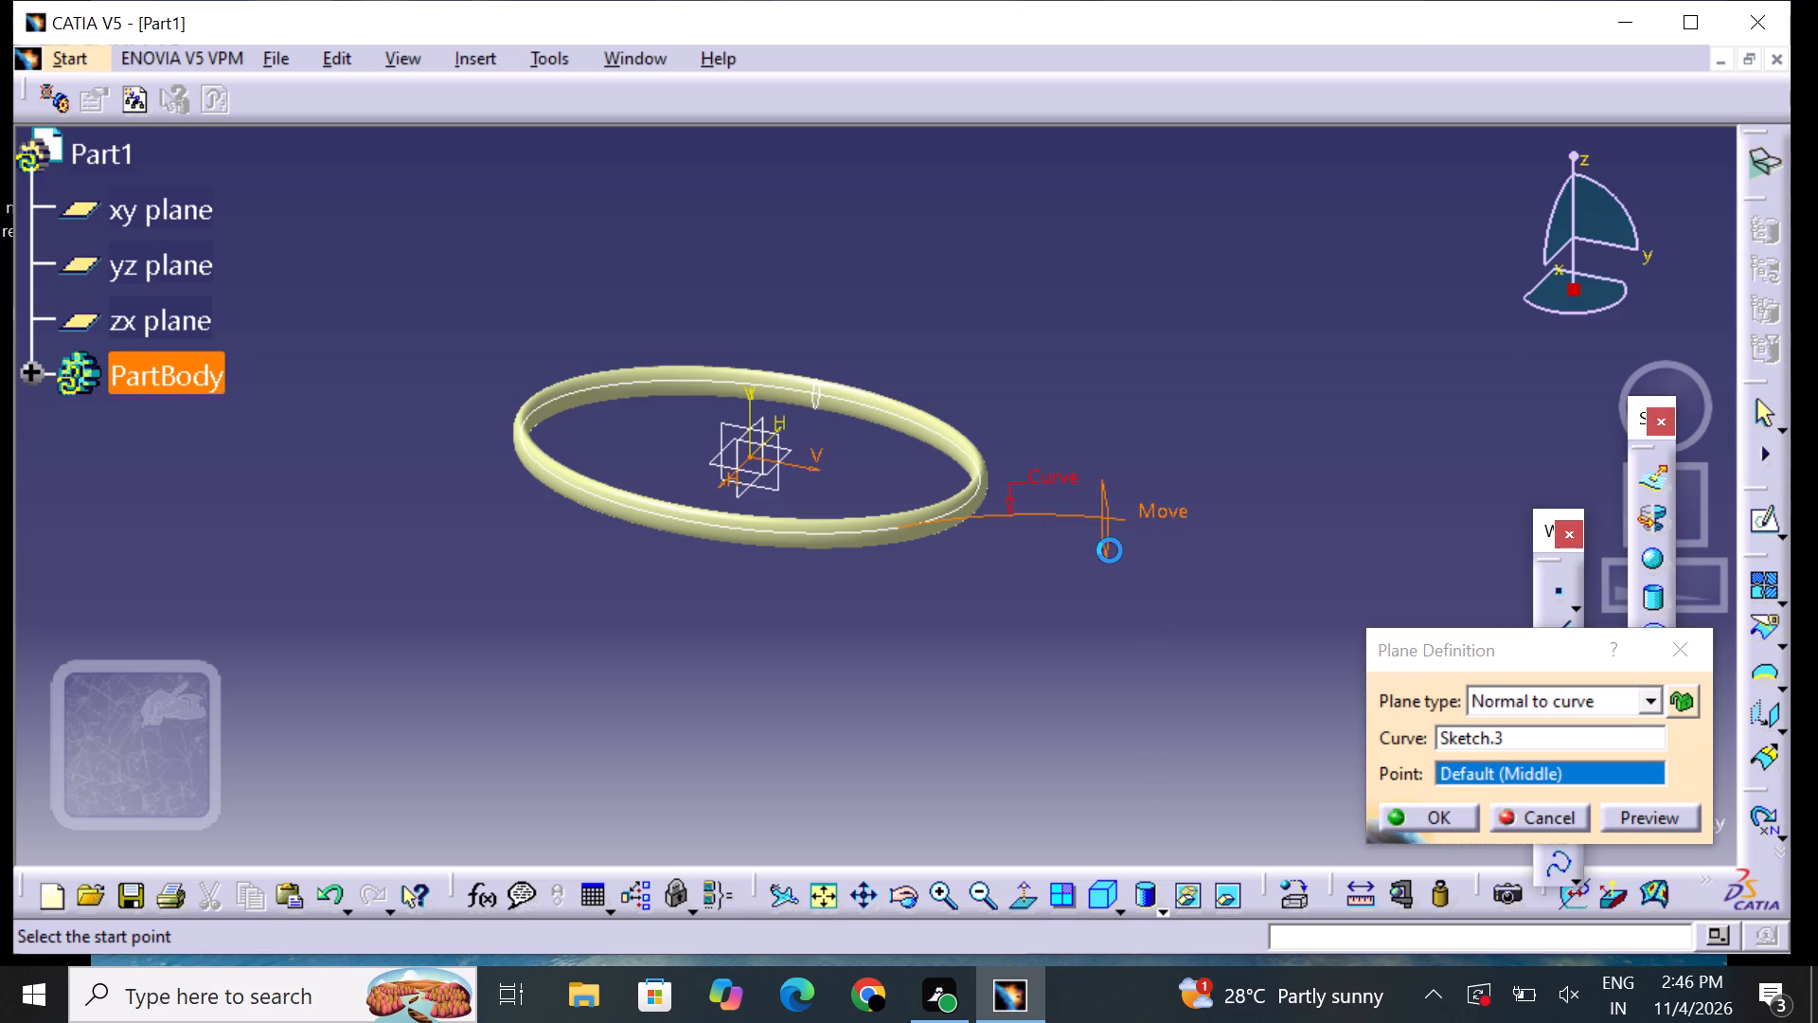
{"action": "left_click_drag", "start_coordinate": [1110, 550], "coordinate": [1126, 548]}
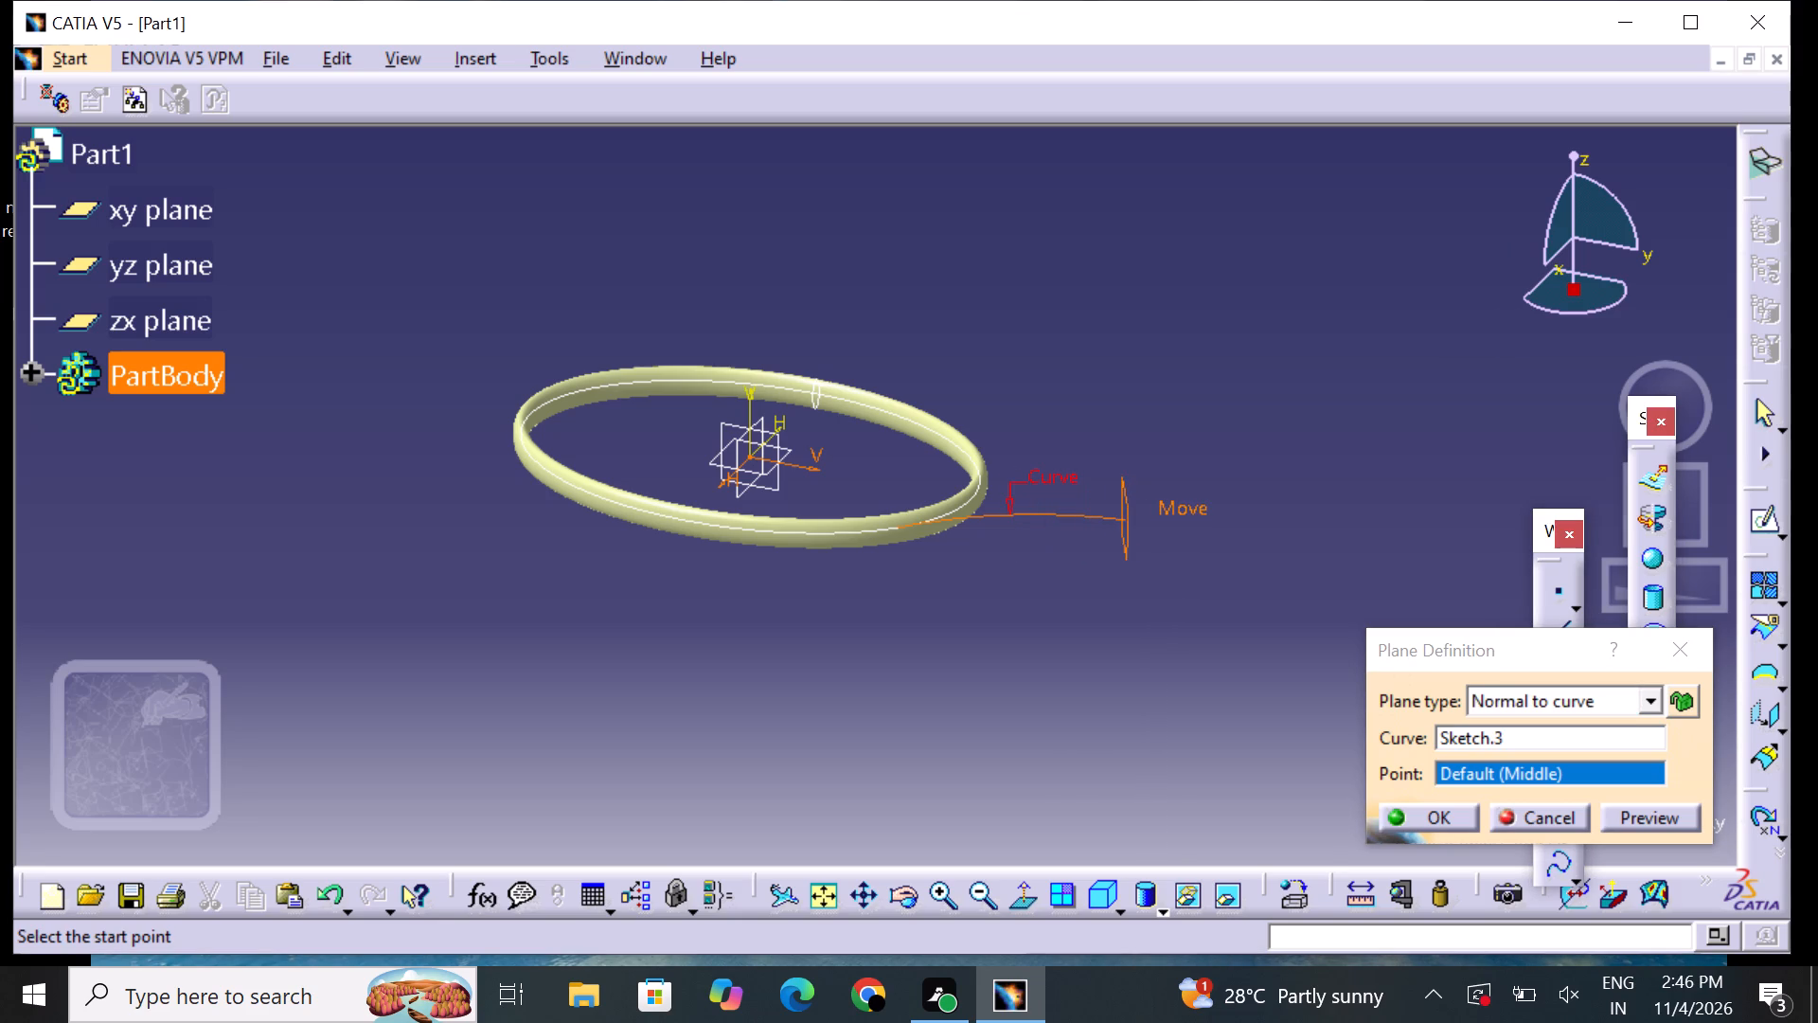
{"action": "left_click_drag", "start_coordinate": [1129, 534], "coordinate": [1118, 531]}
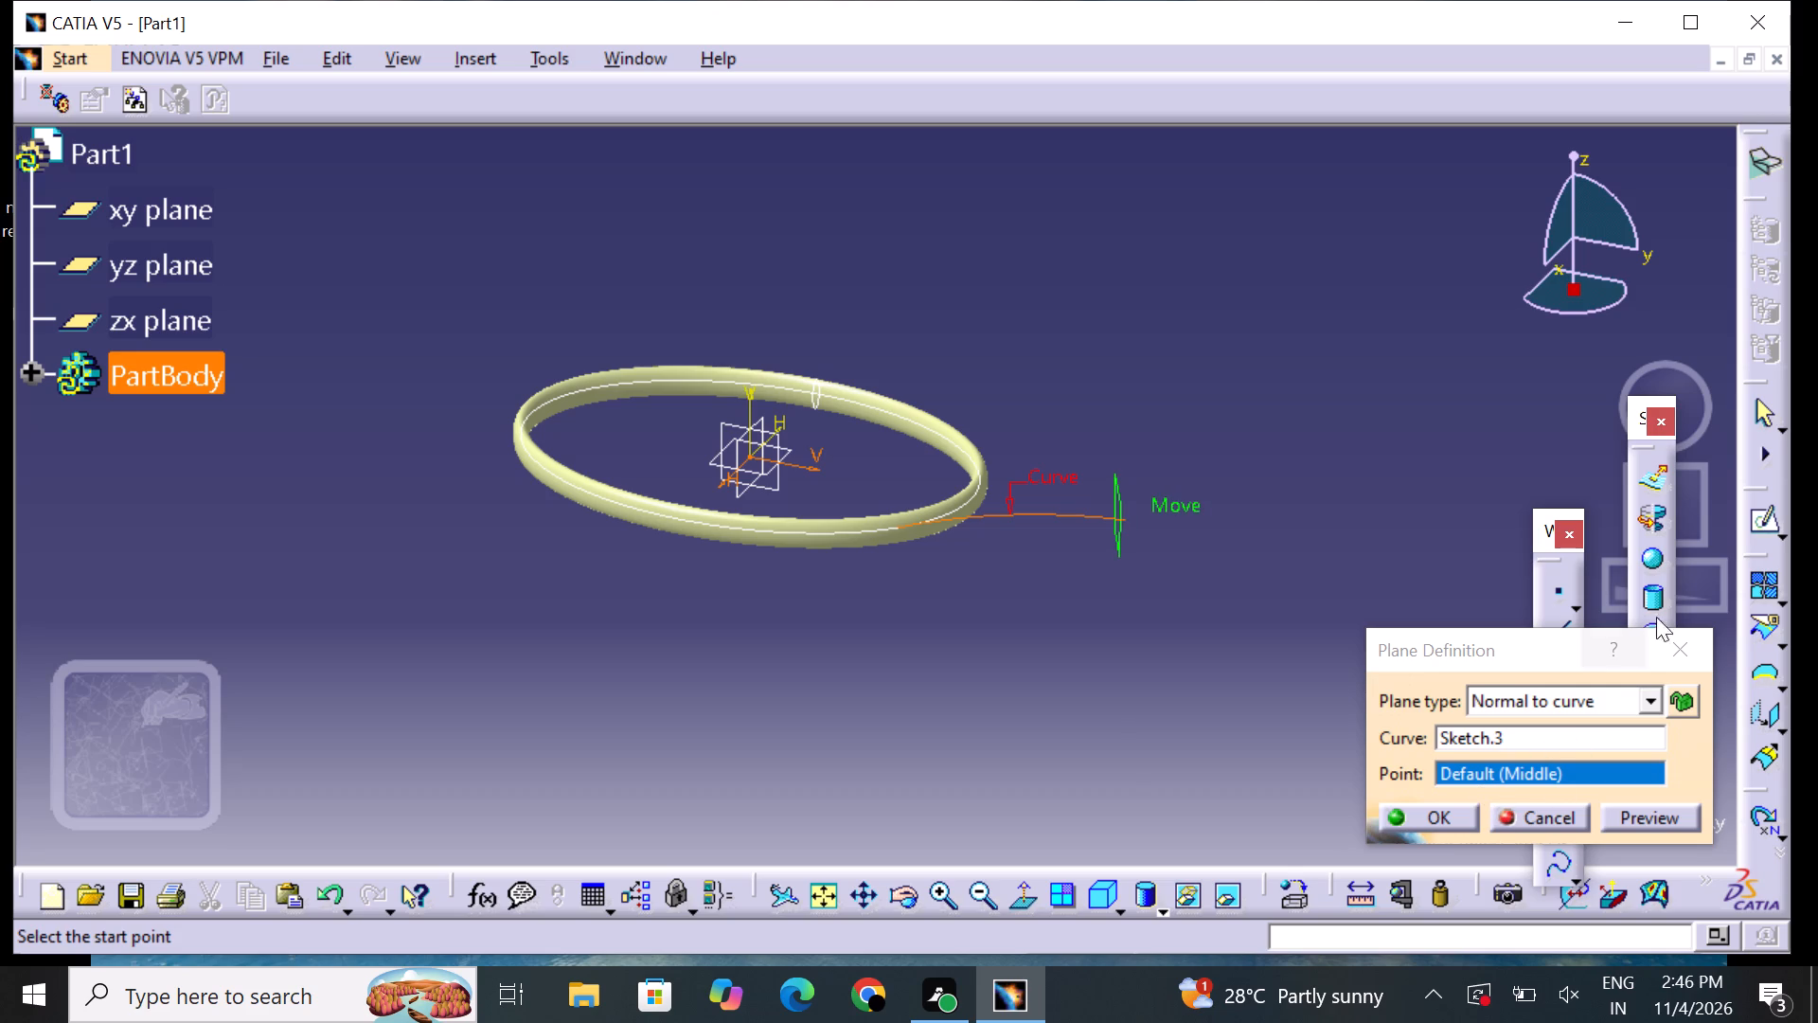
{"action": "left_click", "coordinate": [1455, 813]}
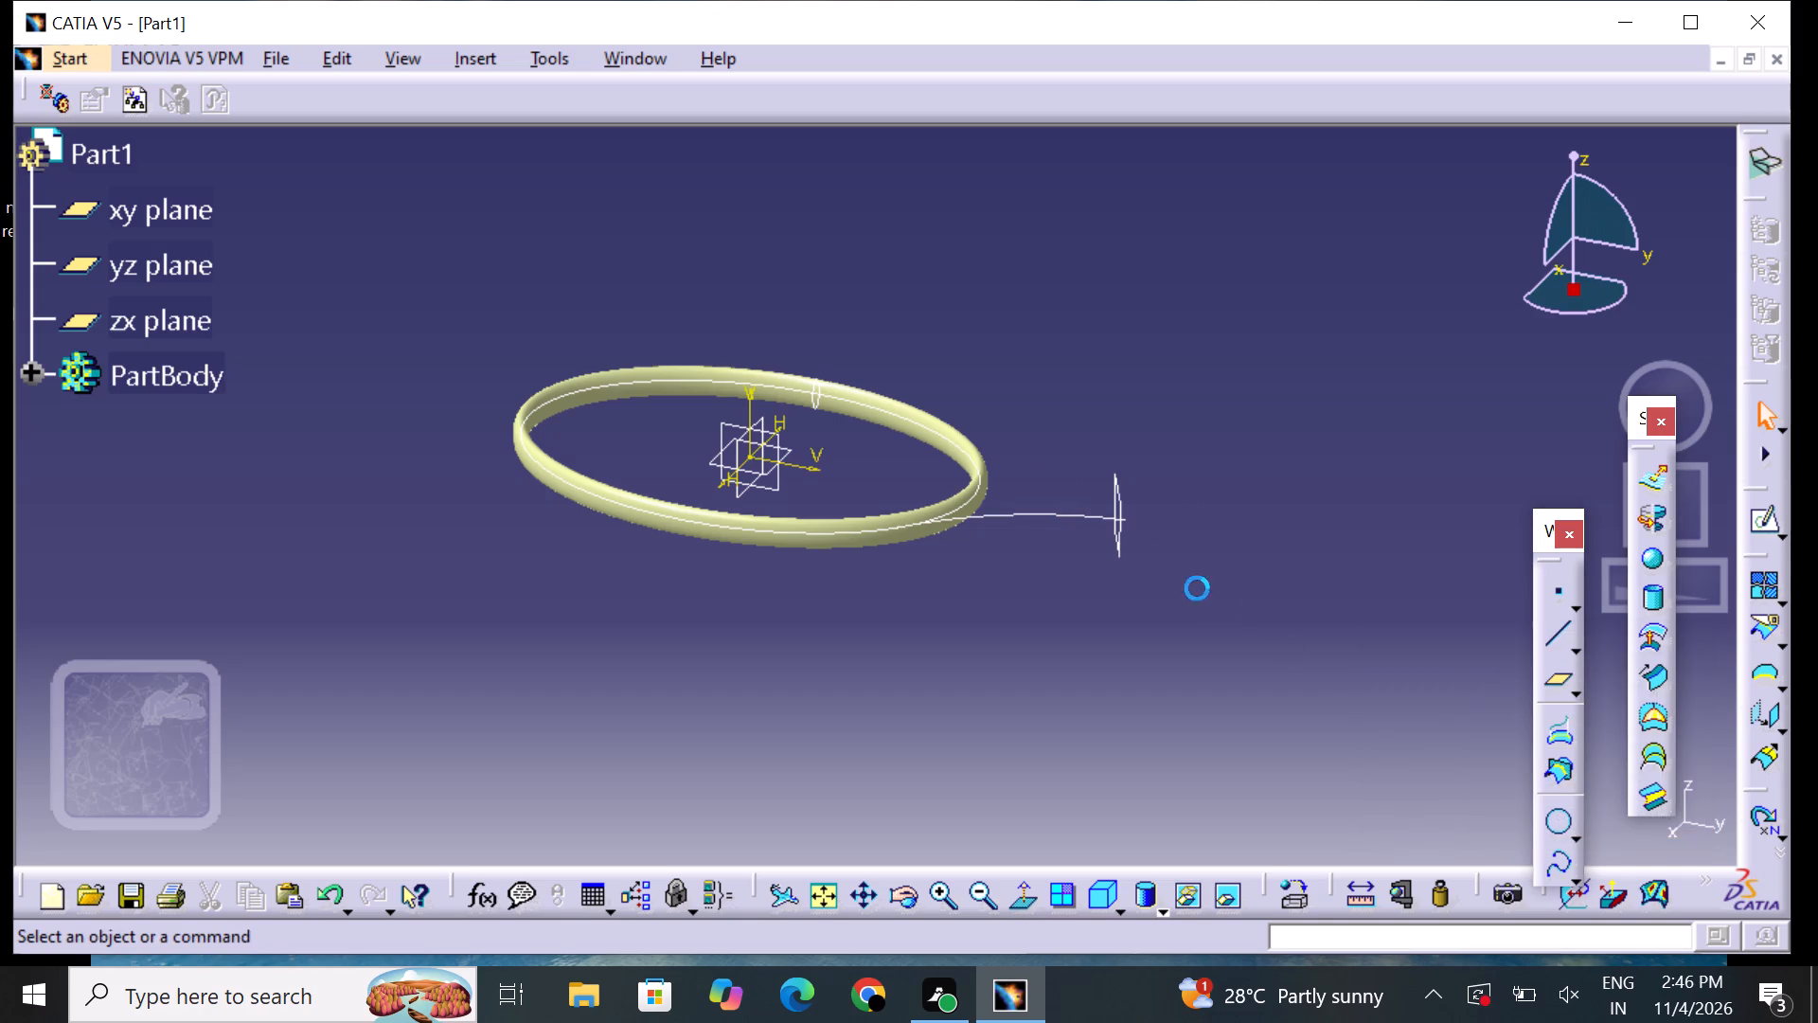
Open a sketch on the new plane near the arc's free end.
{"action": "left_click", "coordinate": [1124, 529]}
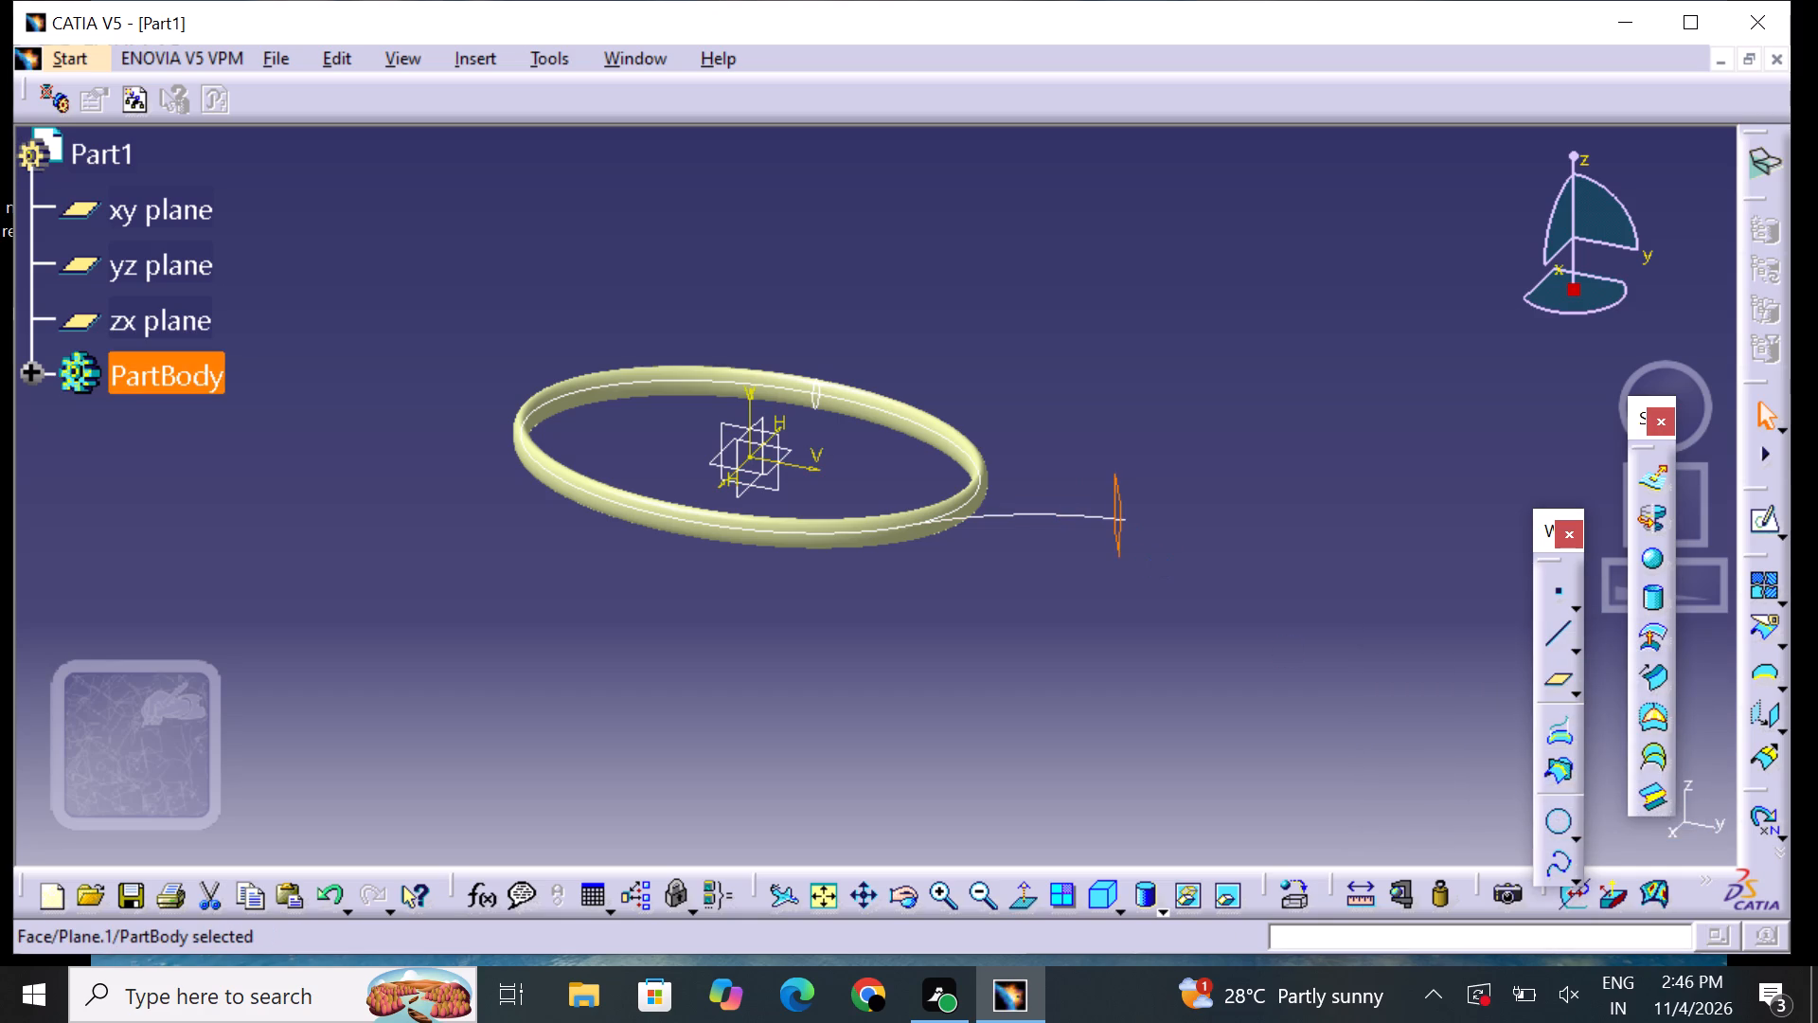
{"action": "left_click", "coordinate": [1753, 517]}
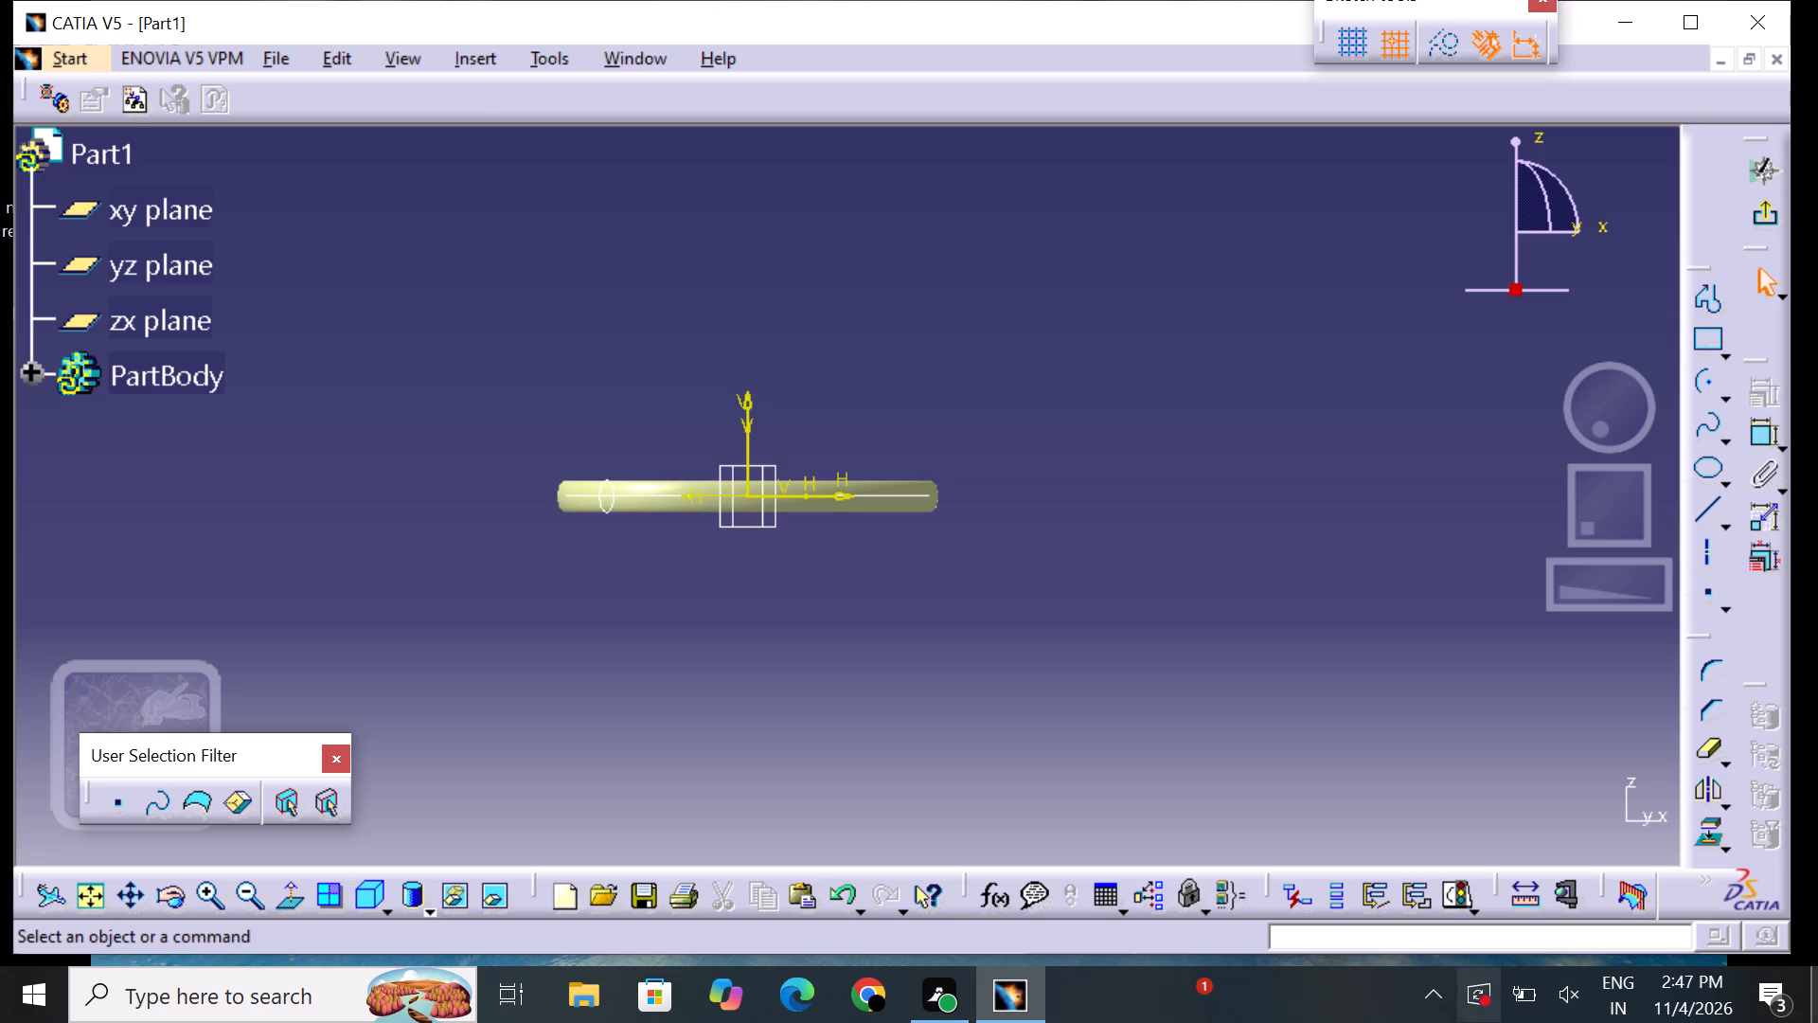
Sketch an ellipse centred on the sketch origin, about 100 mm wide with its major axis along the horizontal axis.
{"action": "left_click", "coordinate": [213, 904]}
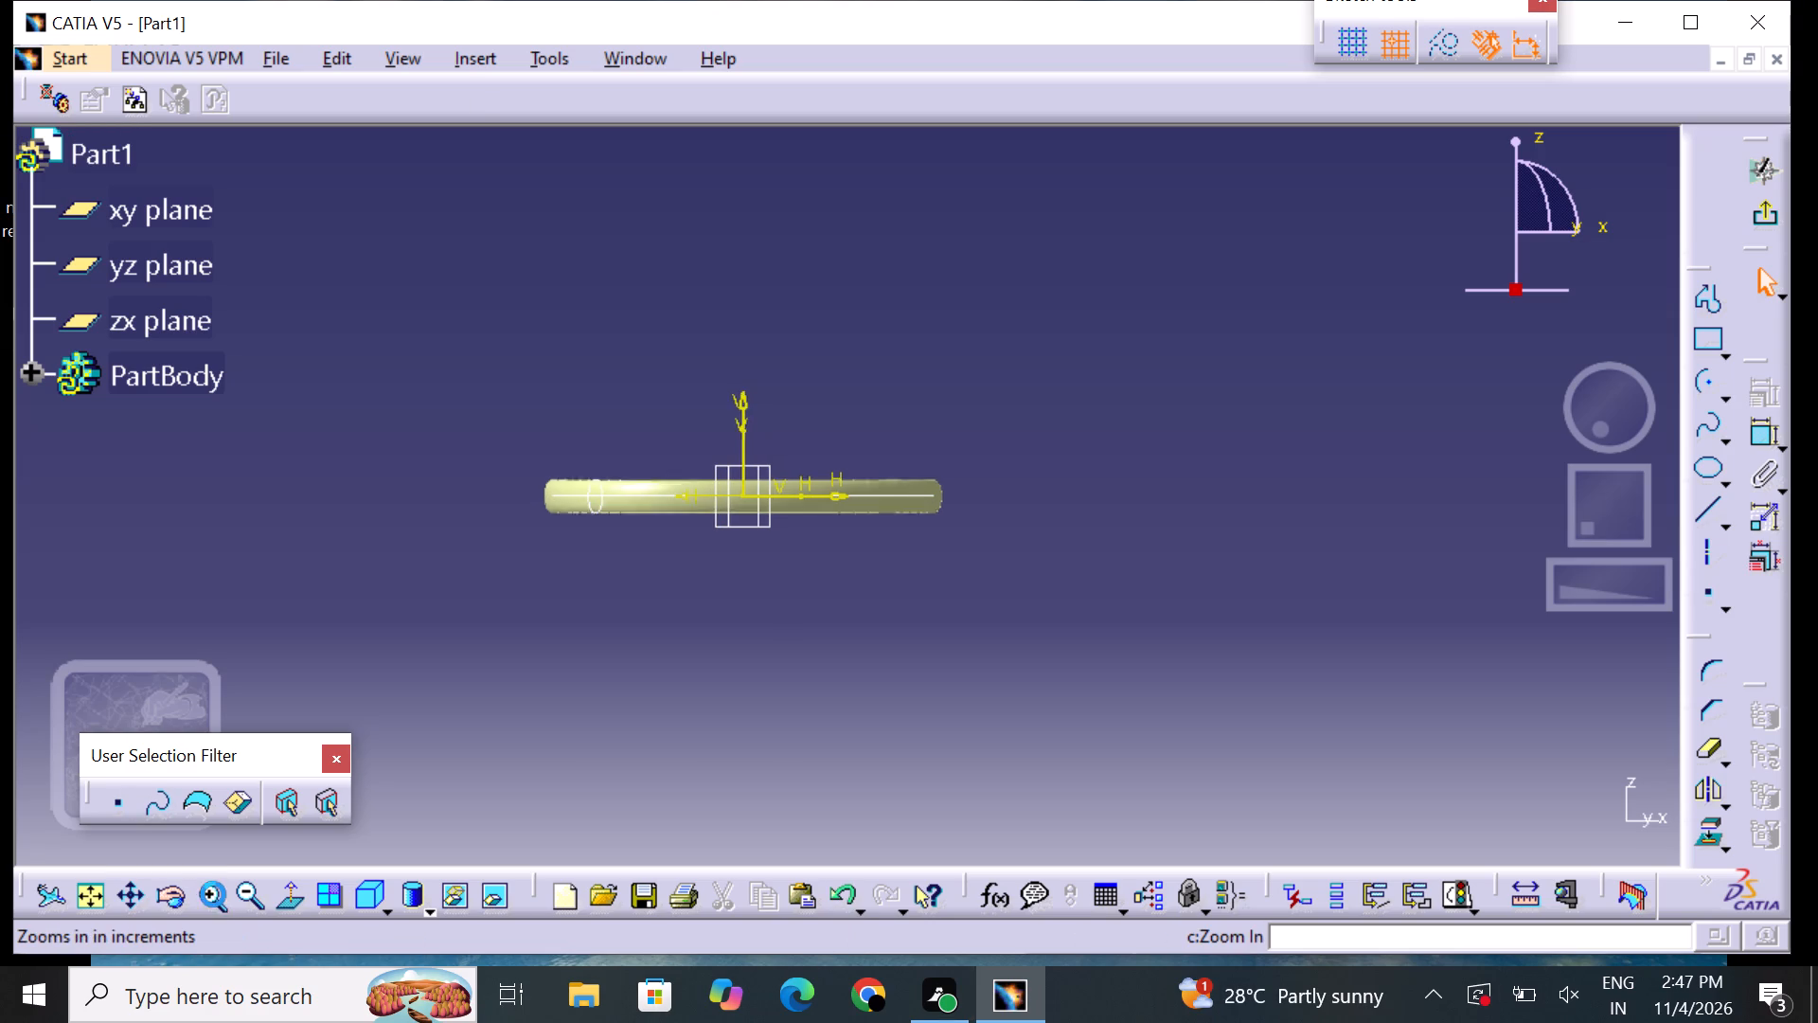
{"action": "left_click", "coordinate": [213, 892]}
{"action": "left_click", "coordinate": [210, 882]}
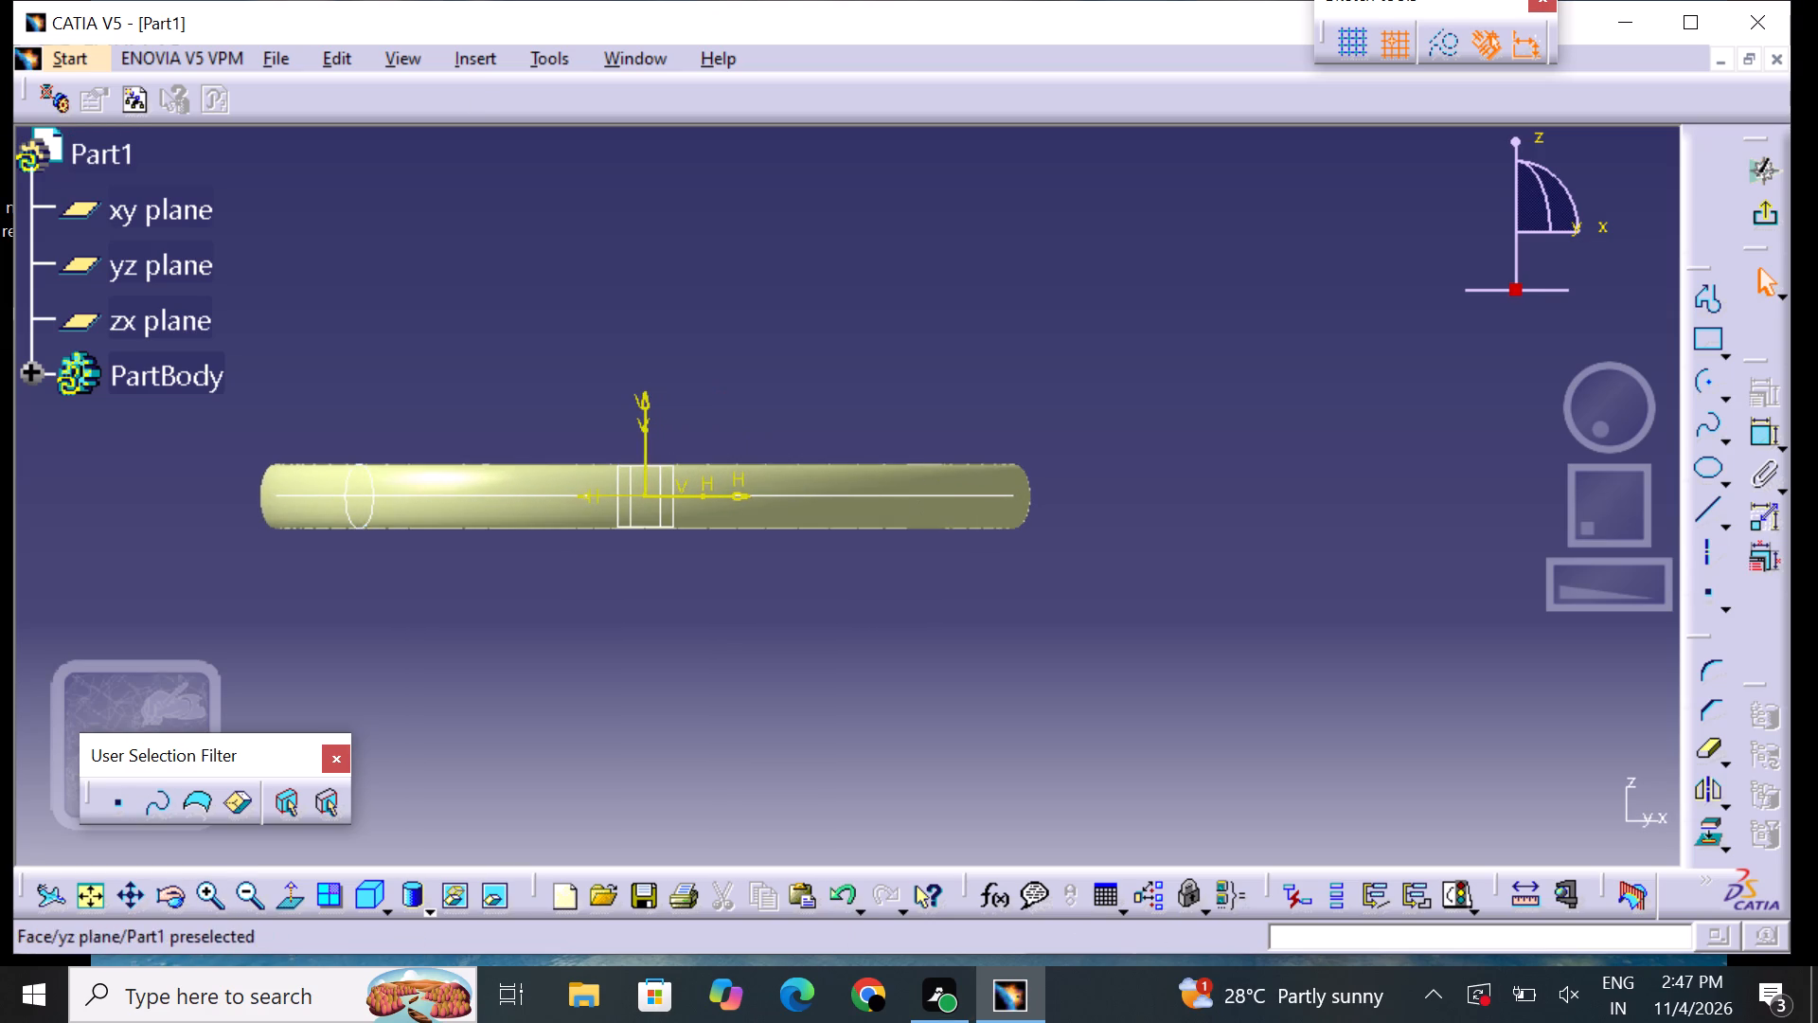
{"action": "middle_click_drag", "start_coordinate": [638, 498], "coordinate": [708, 515]}
{"action": "middle_click_drag", "start_coordinate": [841, 657], "coordinate": [862, 618]}
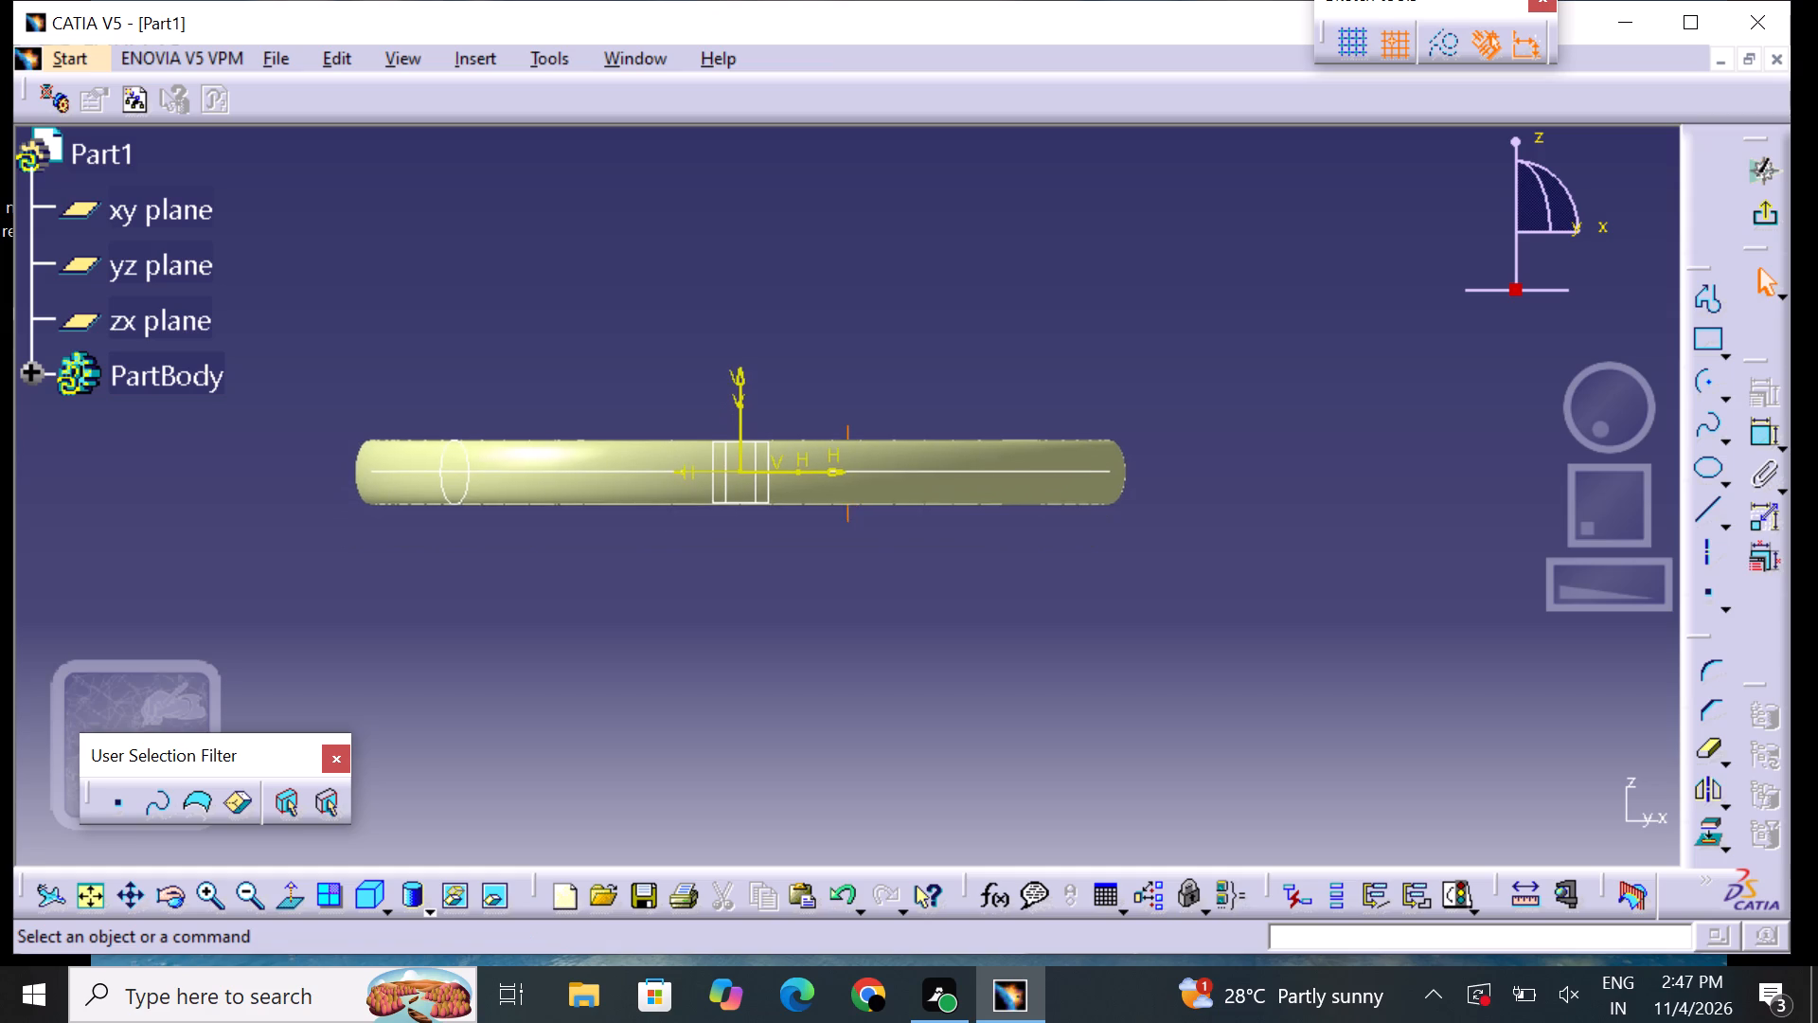
{"action": "middle_click_drag", "start_coordinate": [862, 618], "coordinate": [865, 612]}
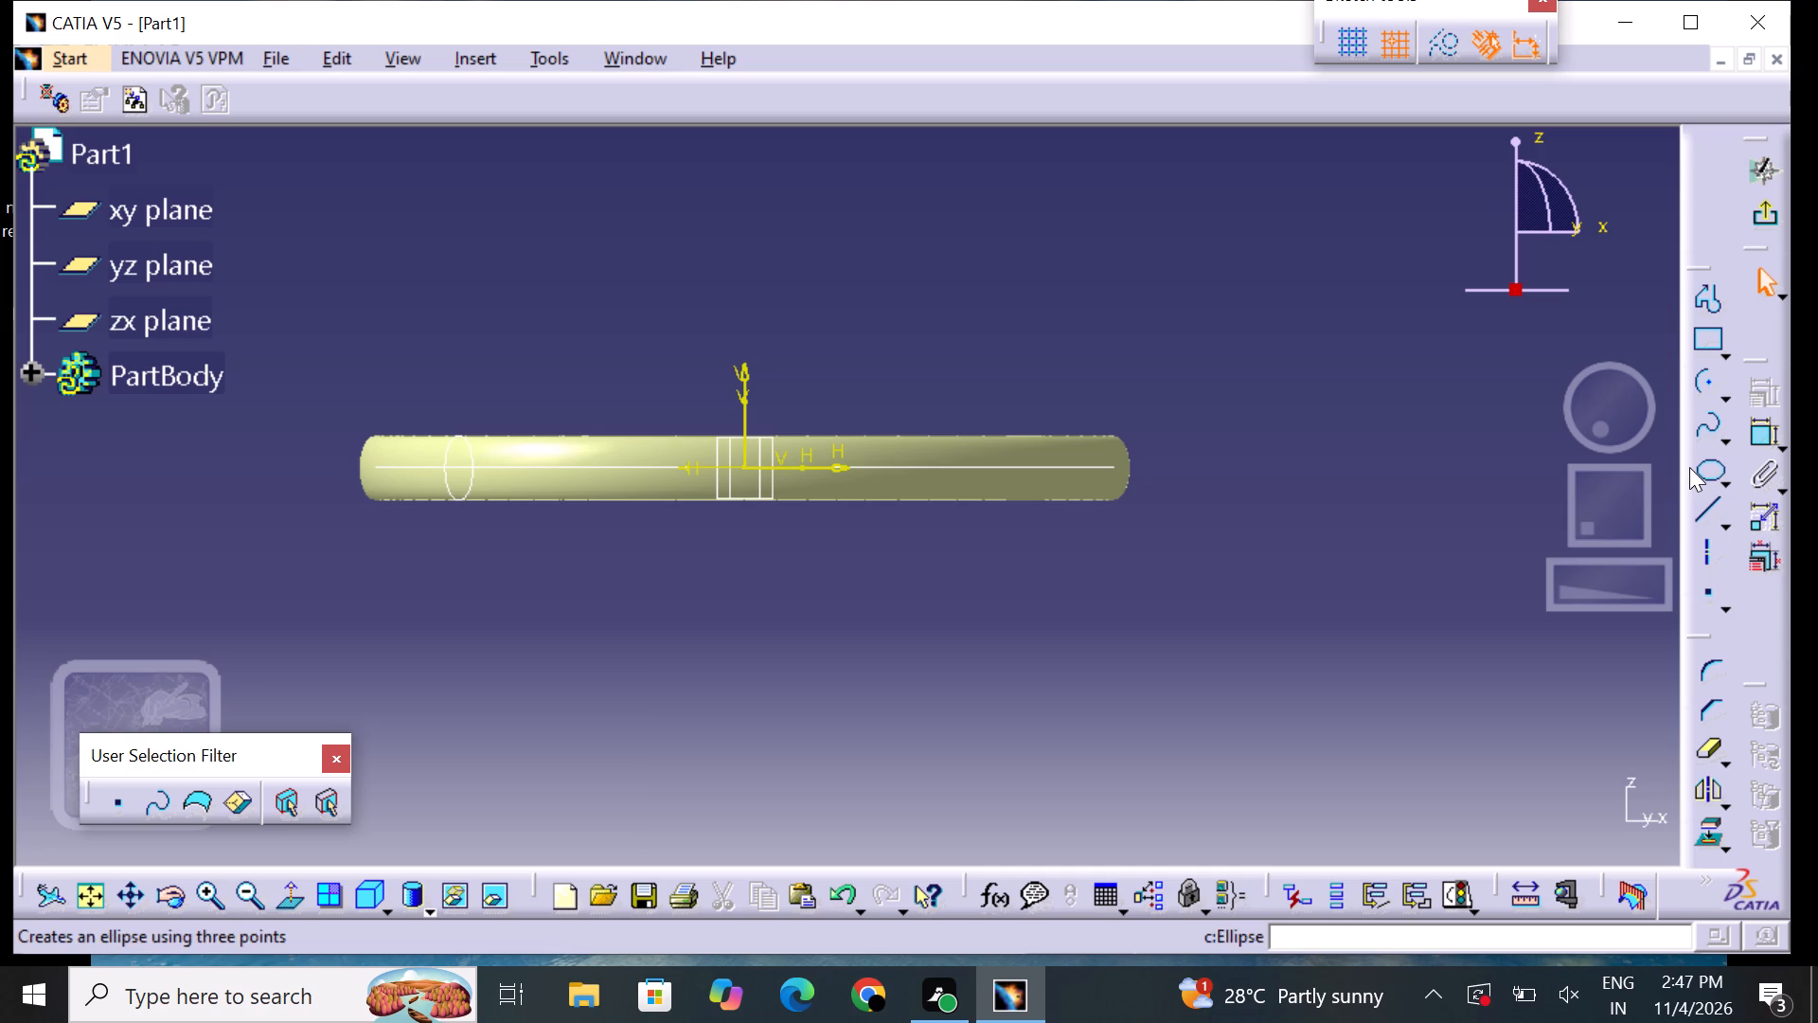
{"action": "left_click_drag", "start_coordinate": [1689, 467], "coordinate": [1690, 502]}
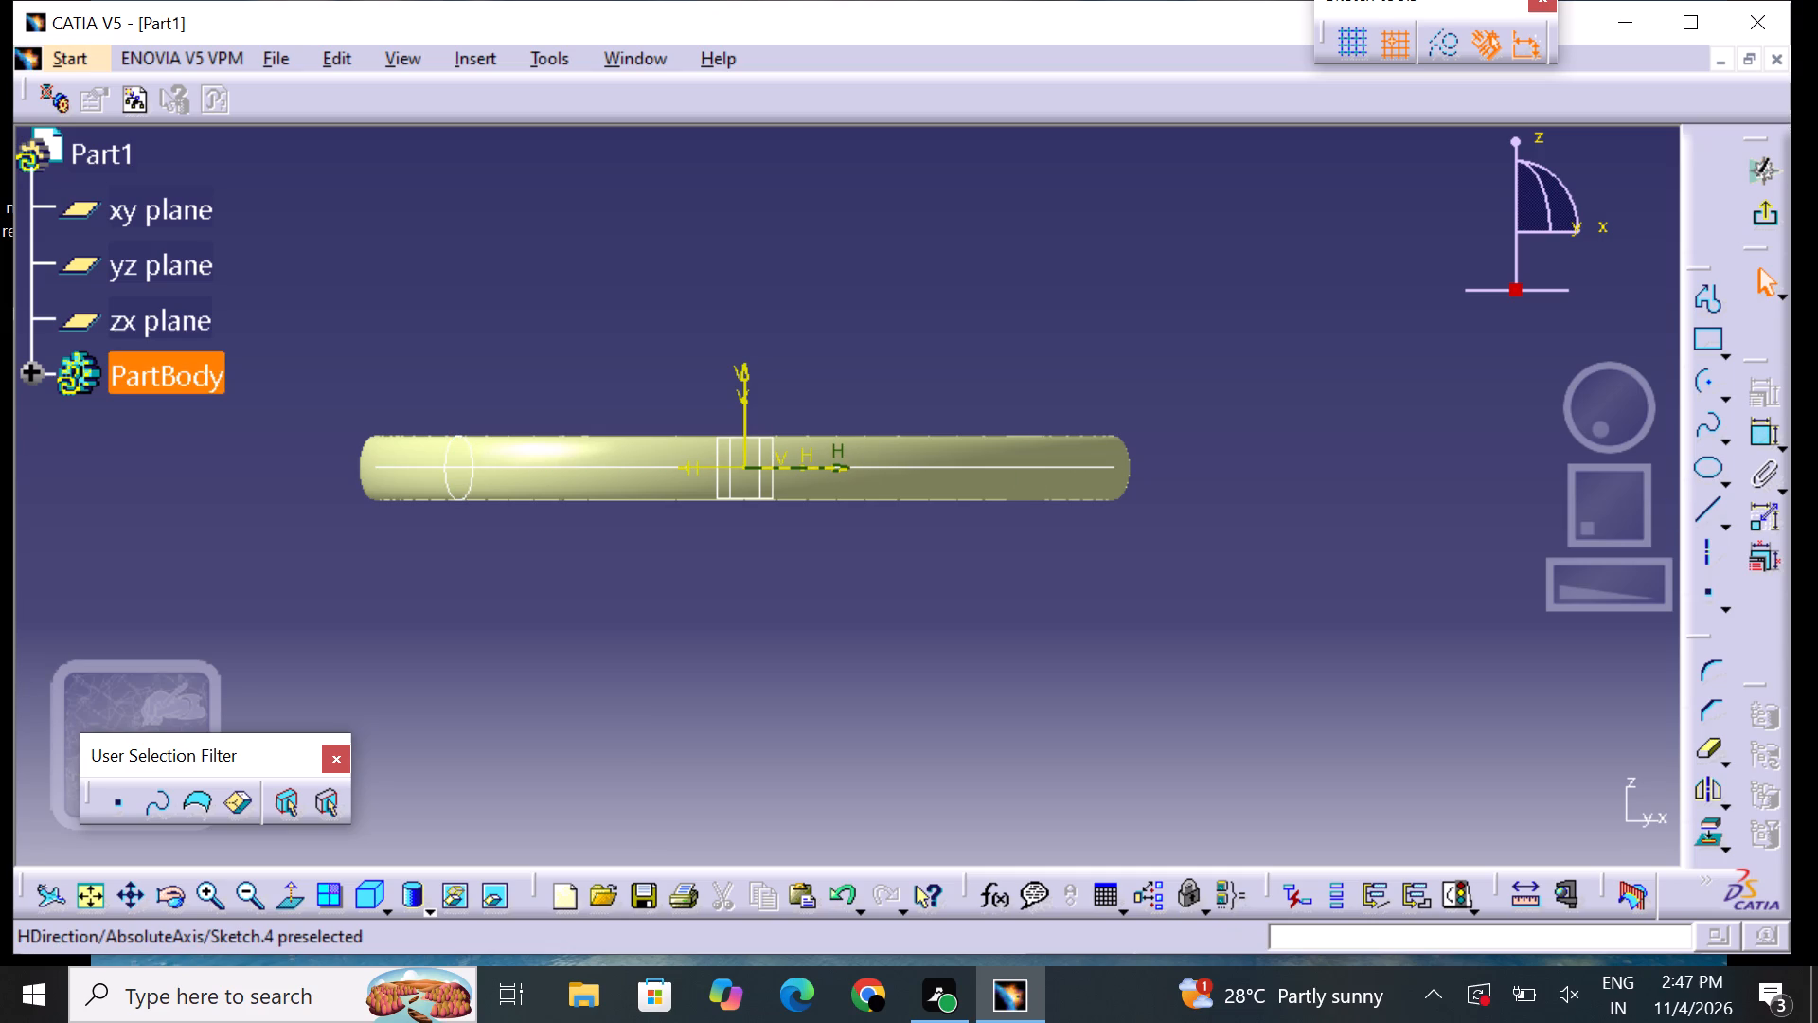
{"action": "left_click", "coordinate": [747, 467]}
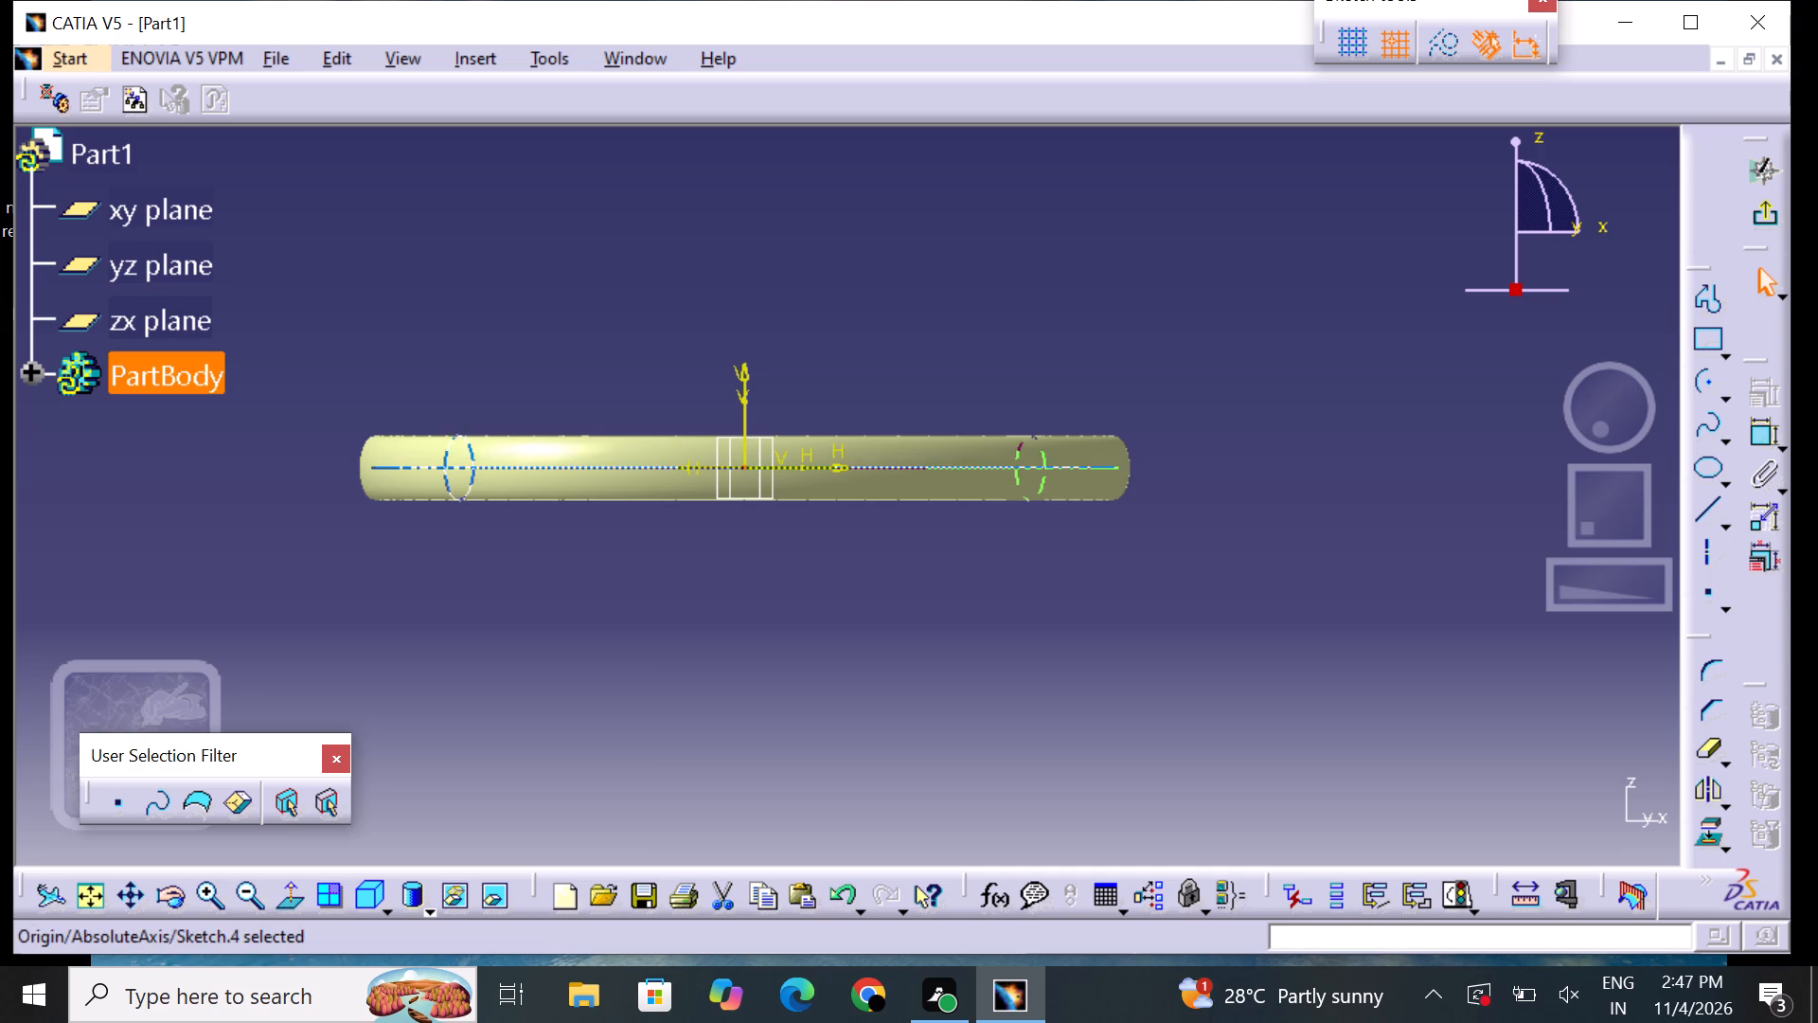
{"action": "left_click", "coordinate": [1701, 471]}
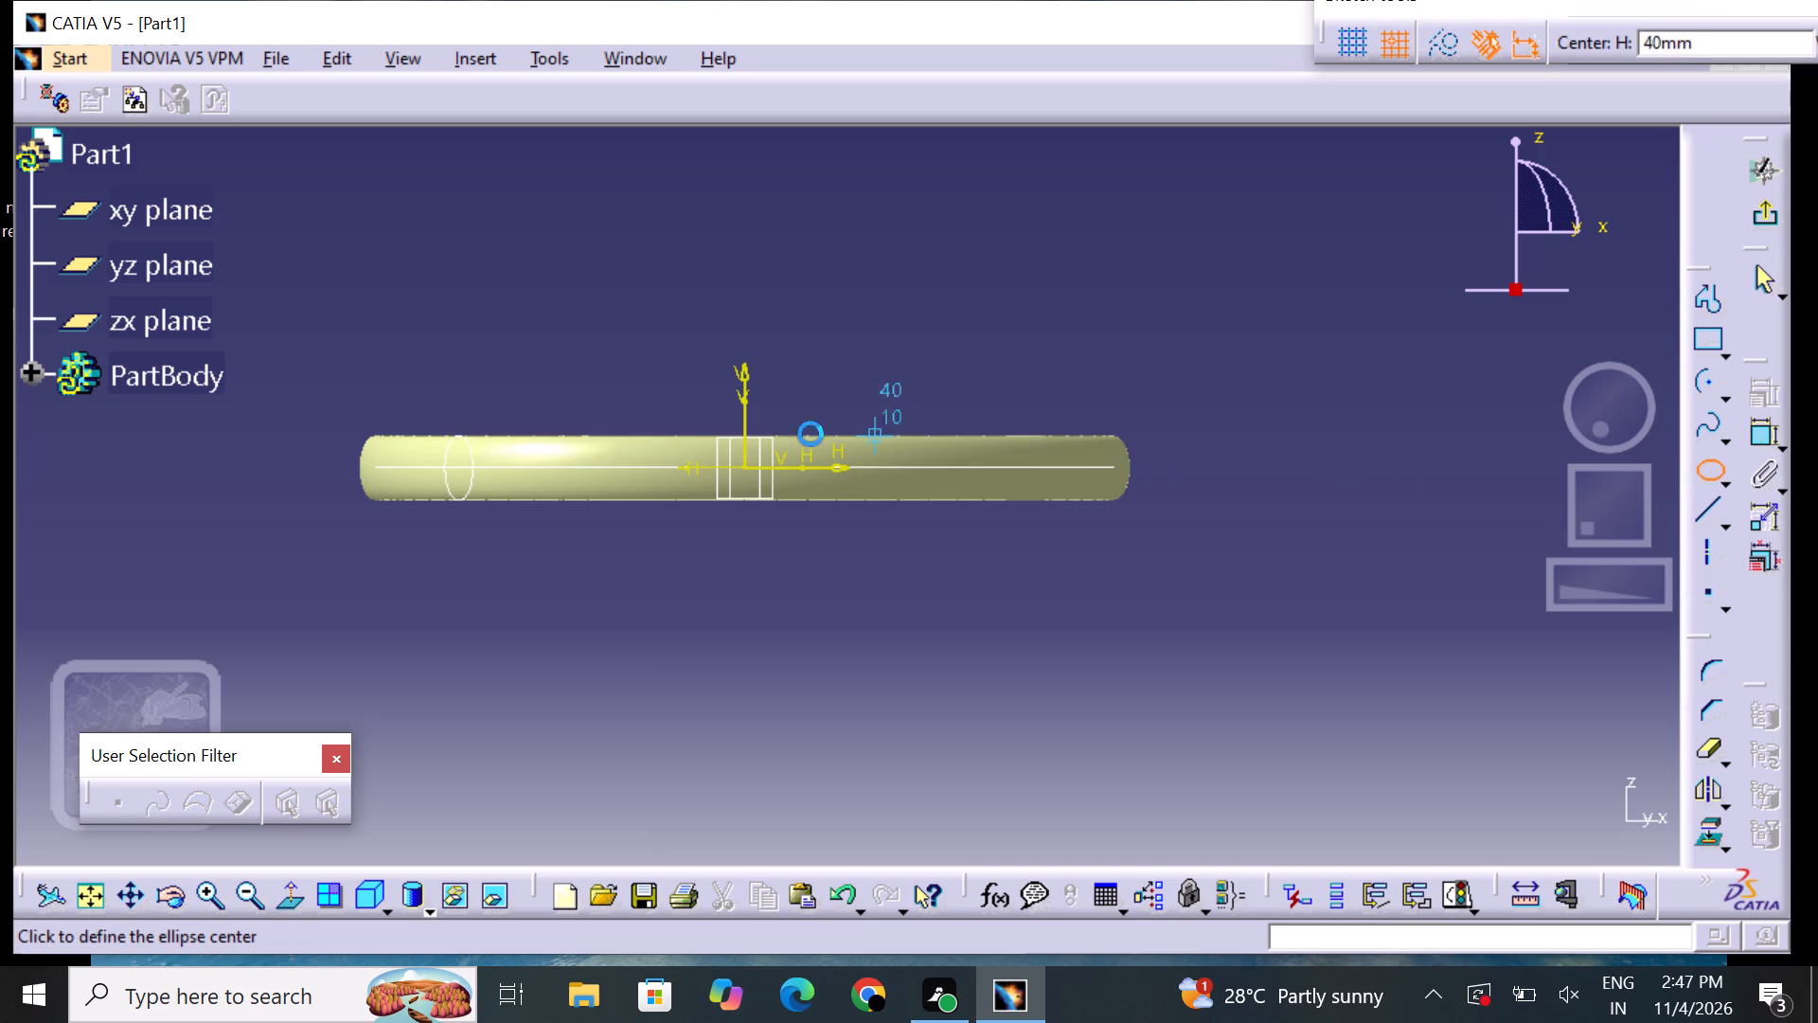
{"action": "left_click", "coordinate": [742, 467]}
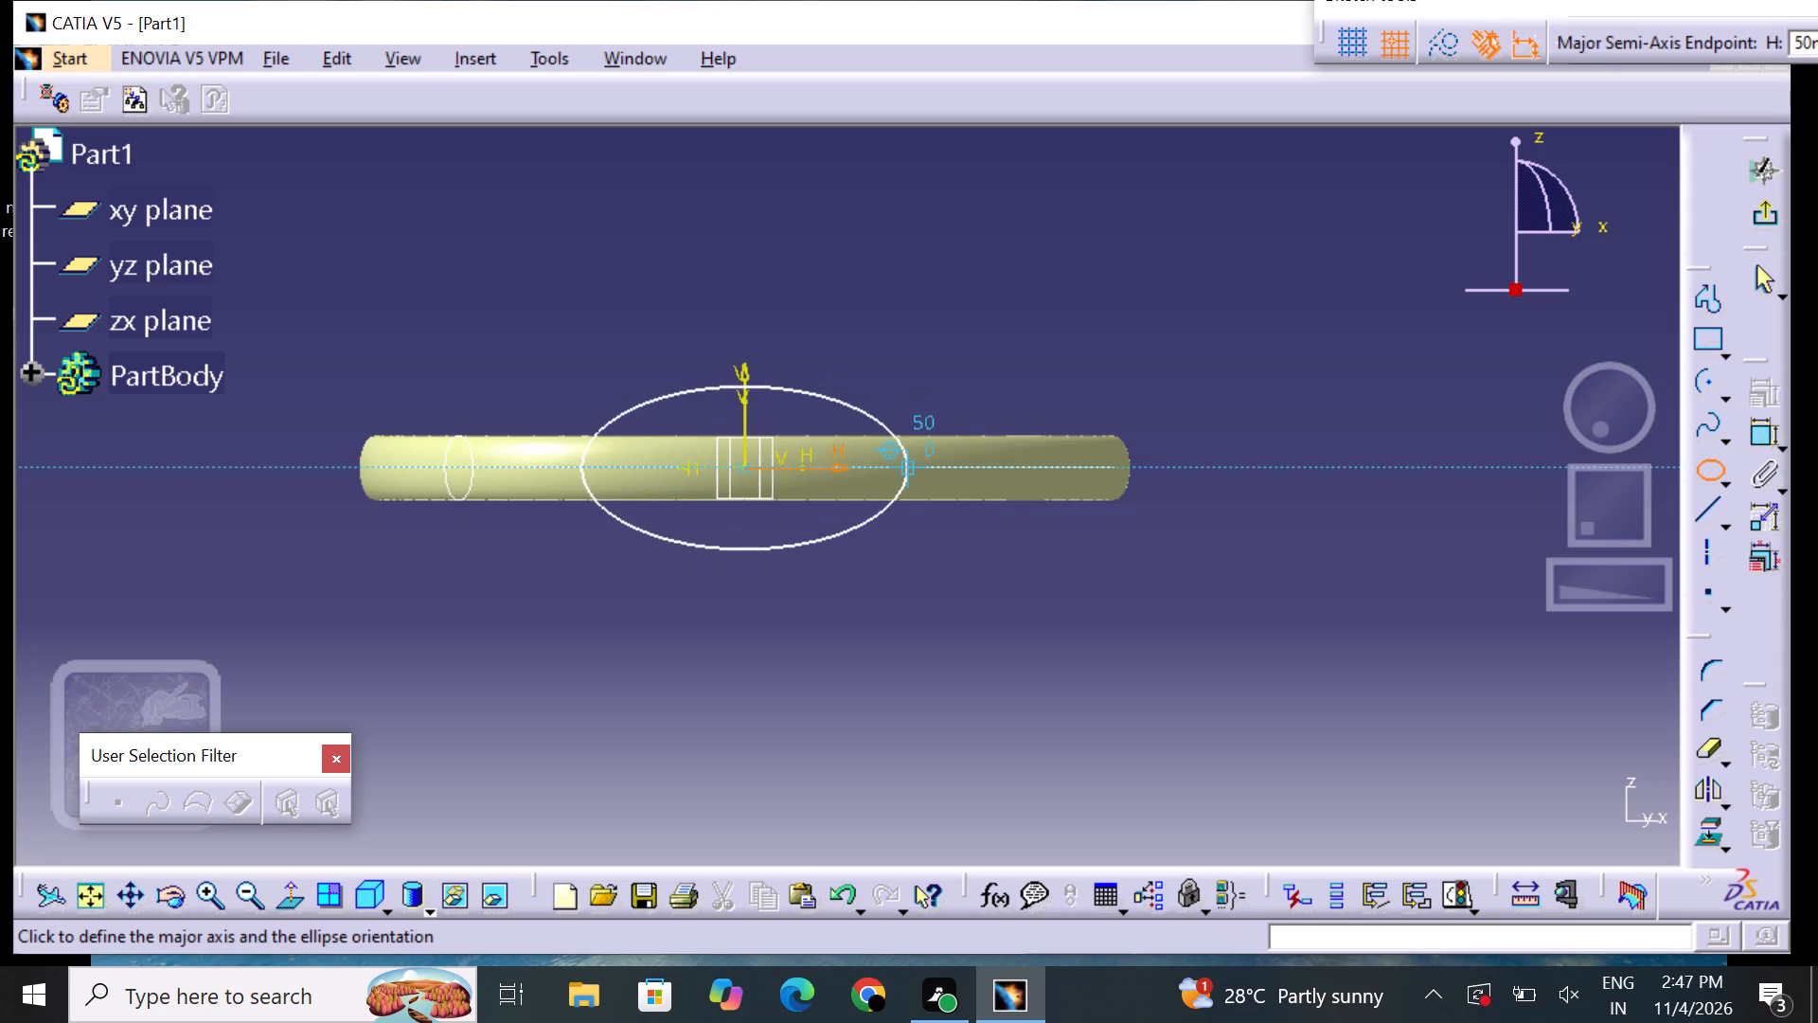
{"action": "left_click", "coordinate": [911, 474]}
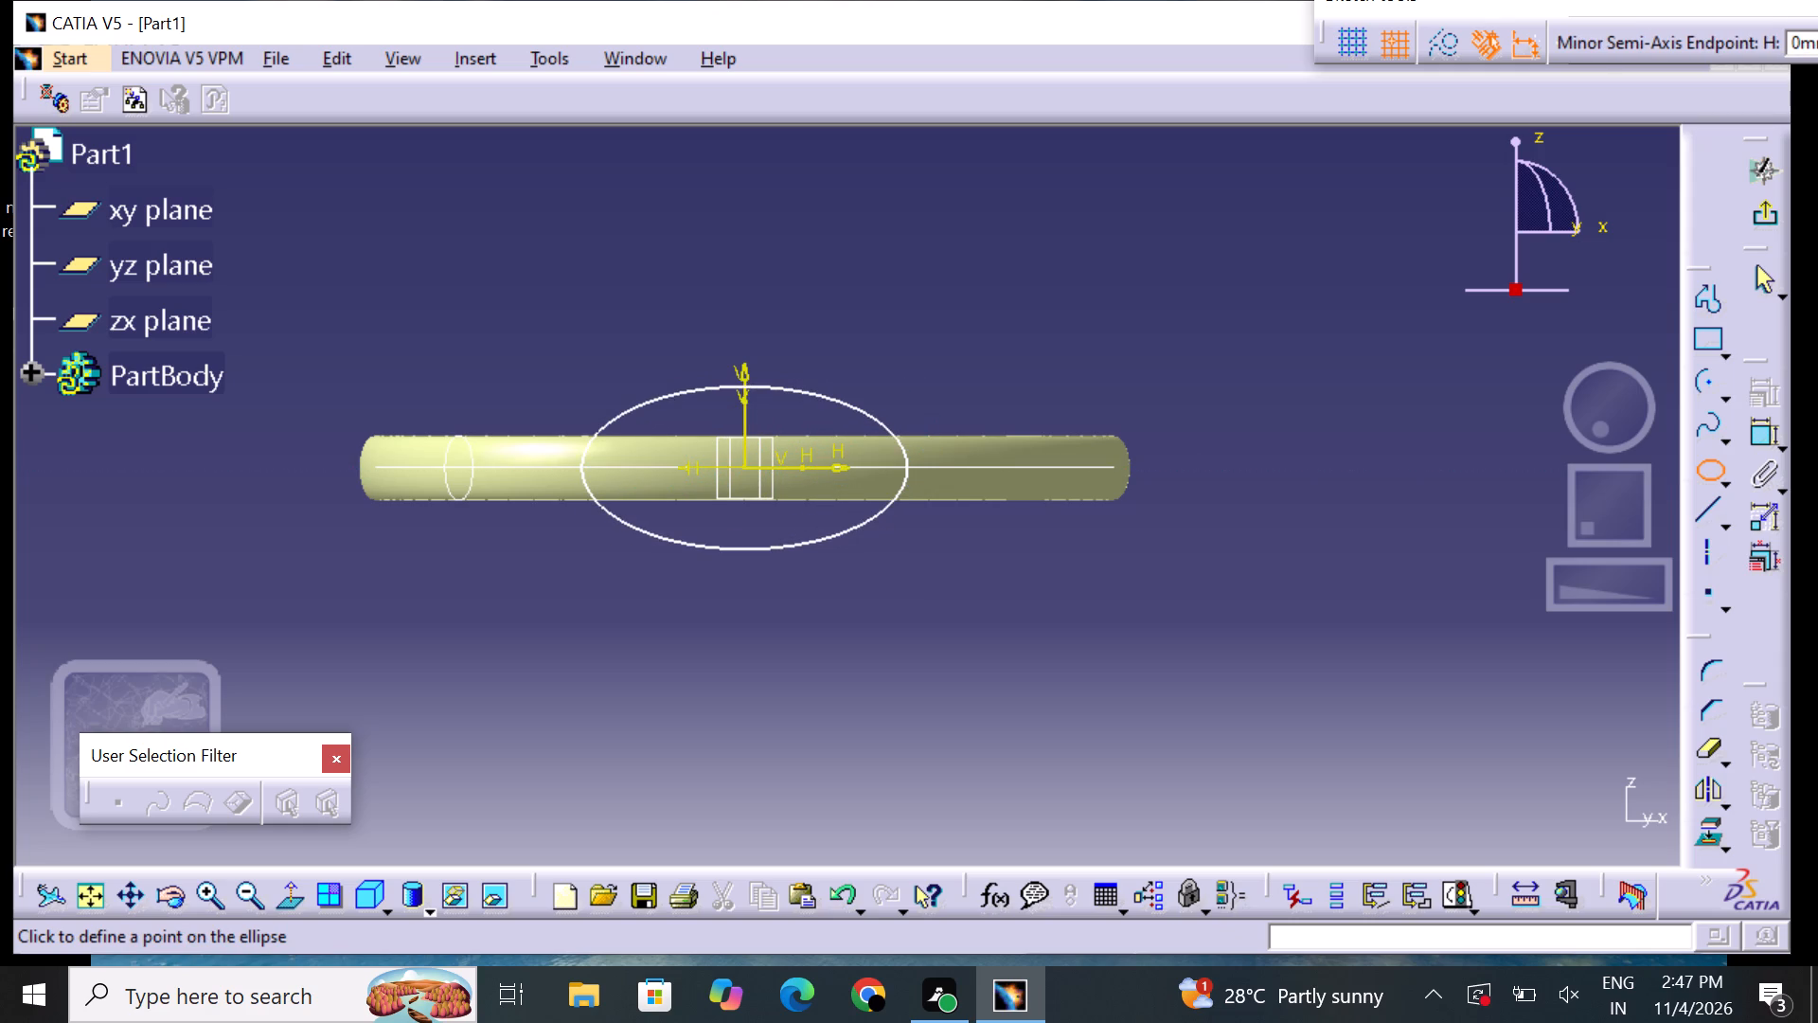
{"action": "left_click", "coordinate": [761, 569]}
{"action": "left_click", "coordinate": [916, 644]}
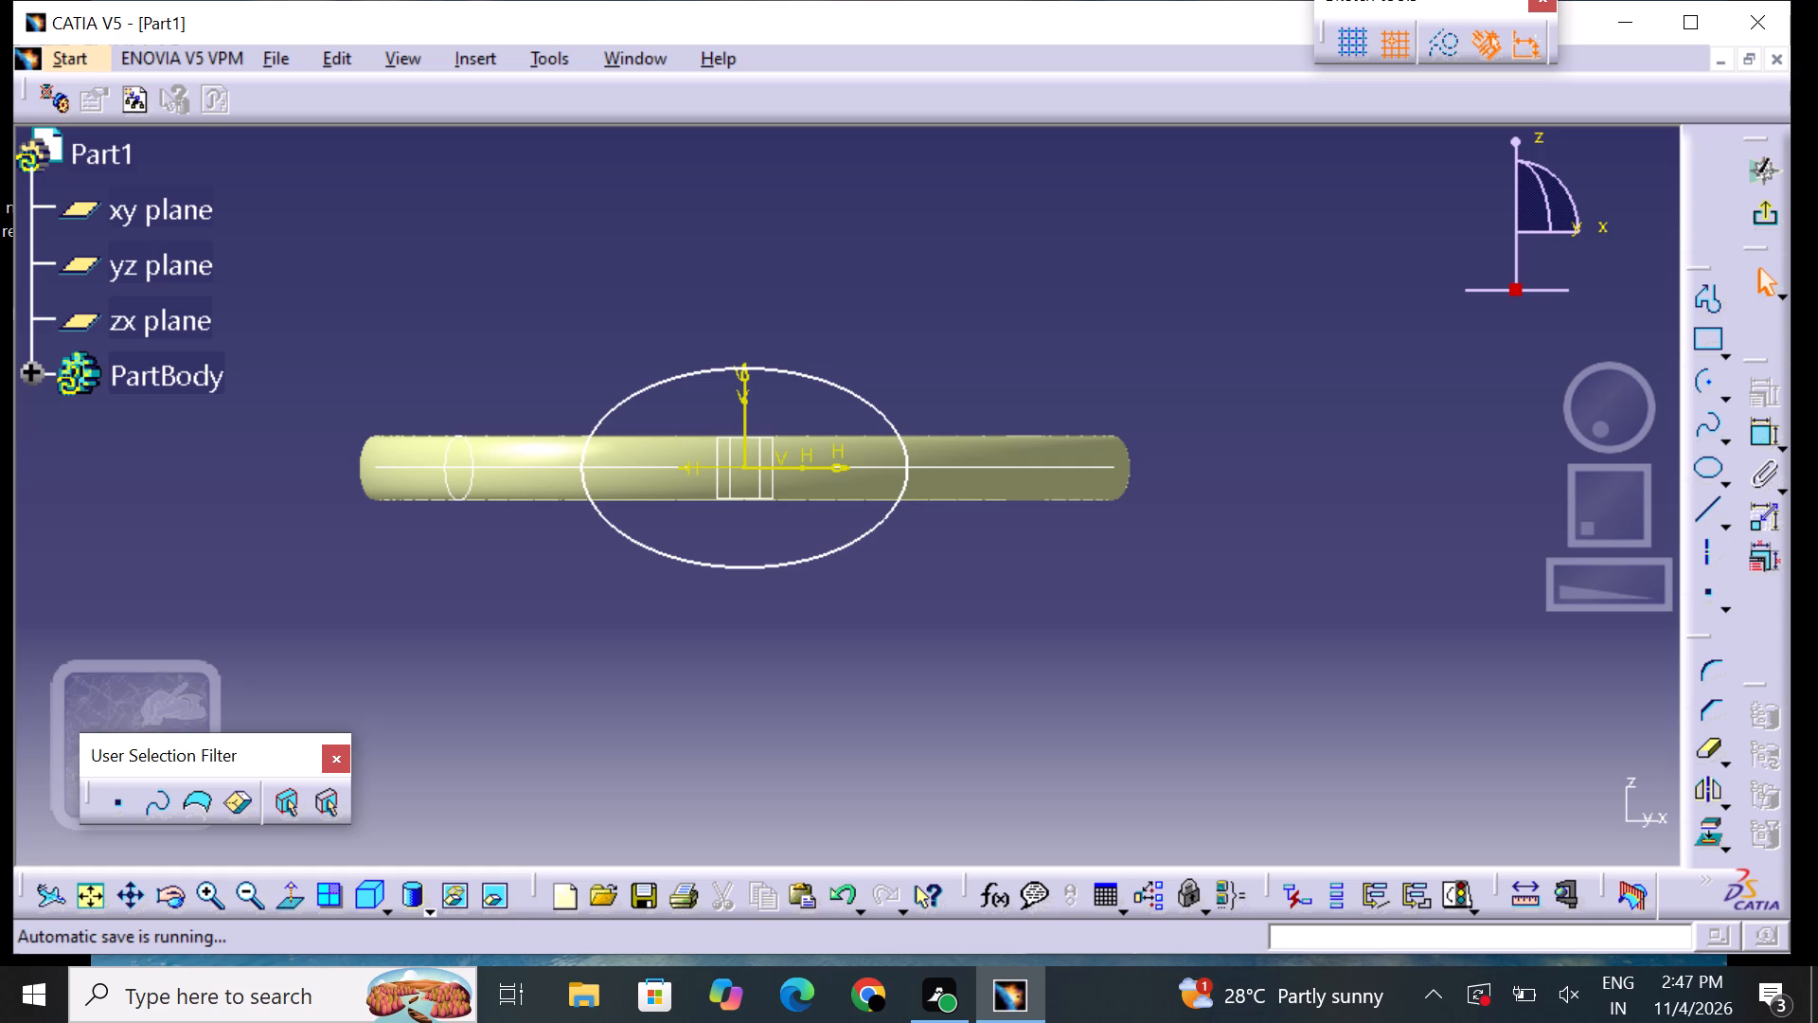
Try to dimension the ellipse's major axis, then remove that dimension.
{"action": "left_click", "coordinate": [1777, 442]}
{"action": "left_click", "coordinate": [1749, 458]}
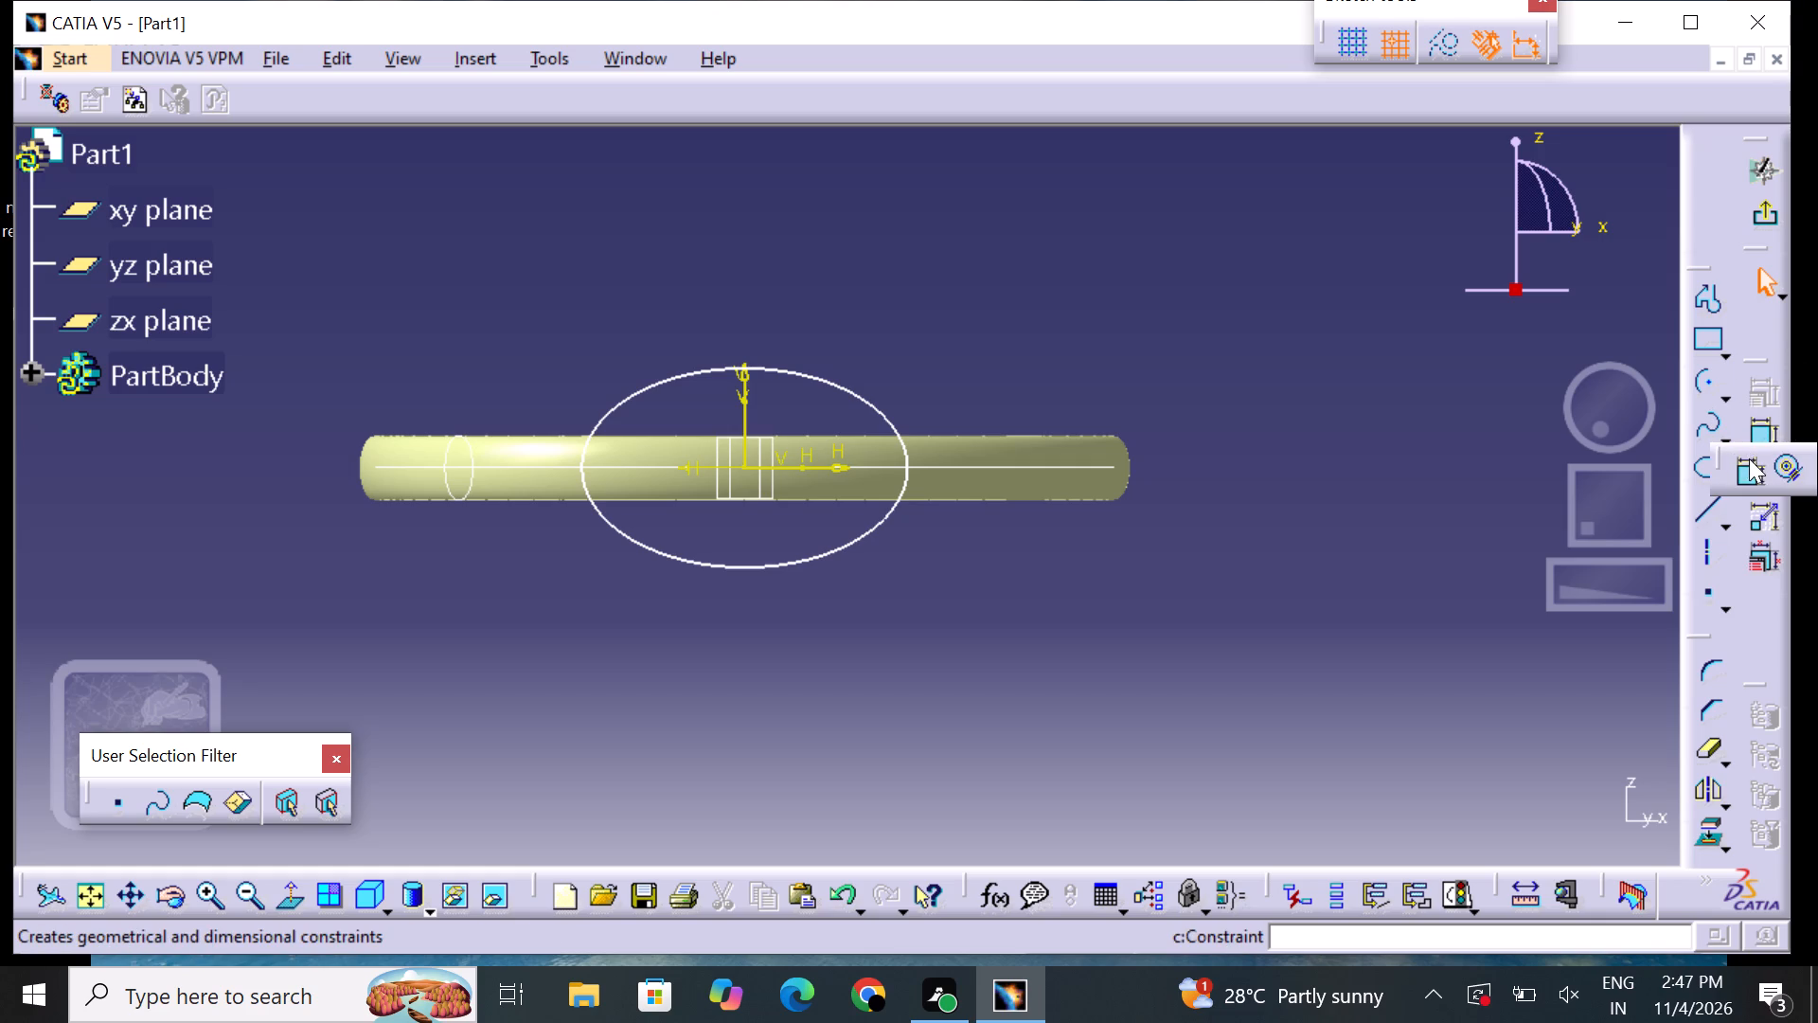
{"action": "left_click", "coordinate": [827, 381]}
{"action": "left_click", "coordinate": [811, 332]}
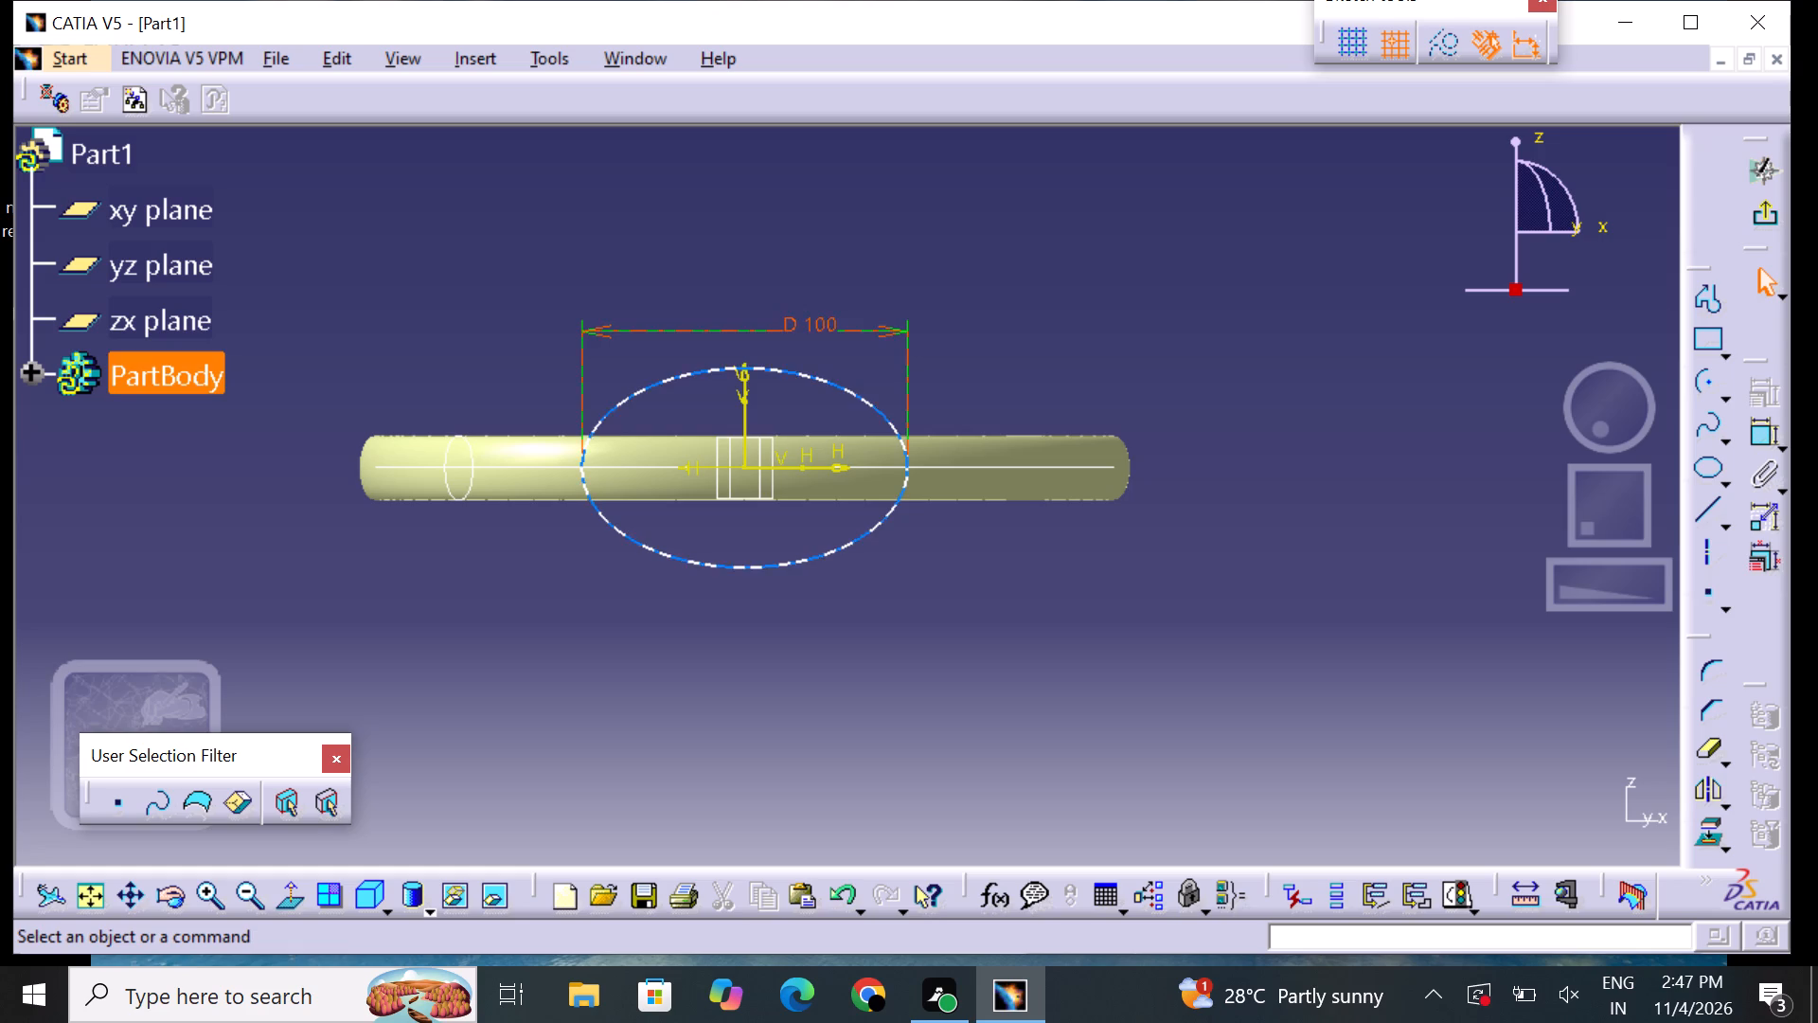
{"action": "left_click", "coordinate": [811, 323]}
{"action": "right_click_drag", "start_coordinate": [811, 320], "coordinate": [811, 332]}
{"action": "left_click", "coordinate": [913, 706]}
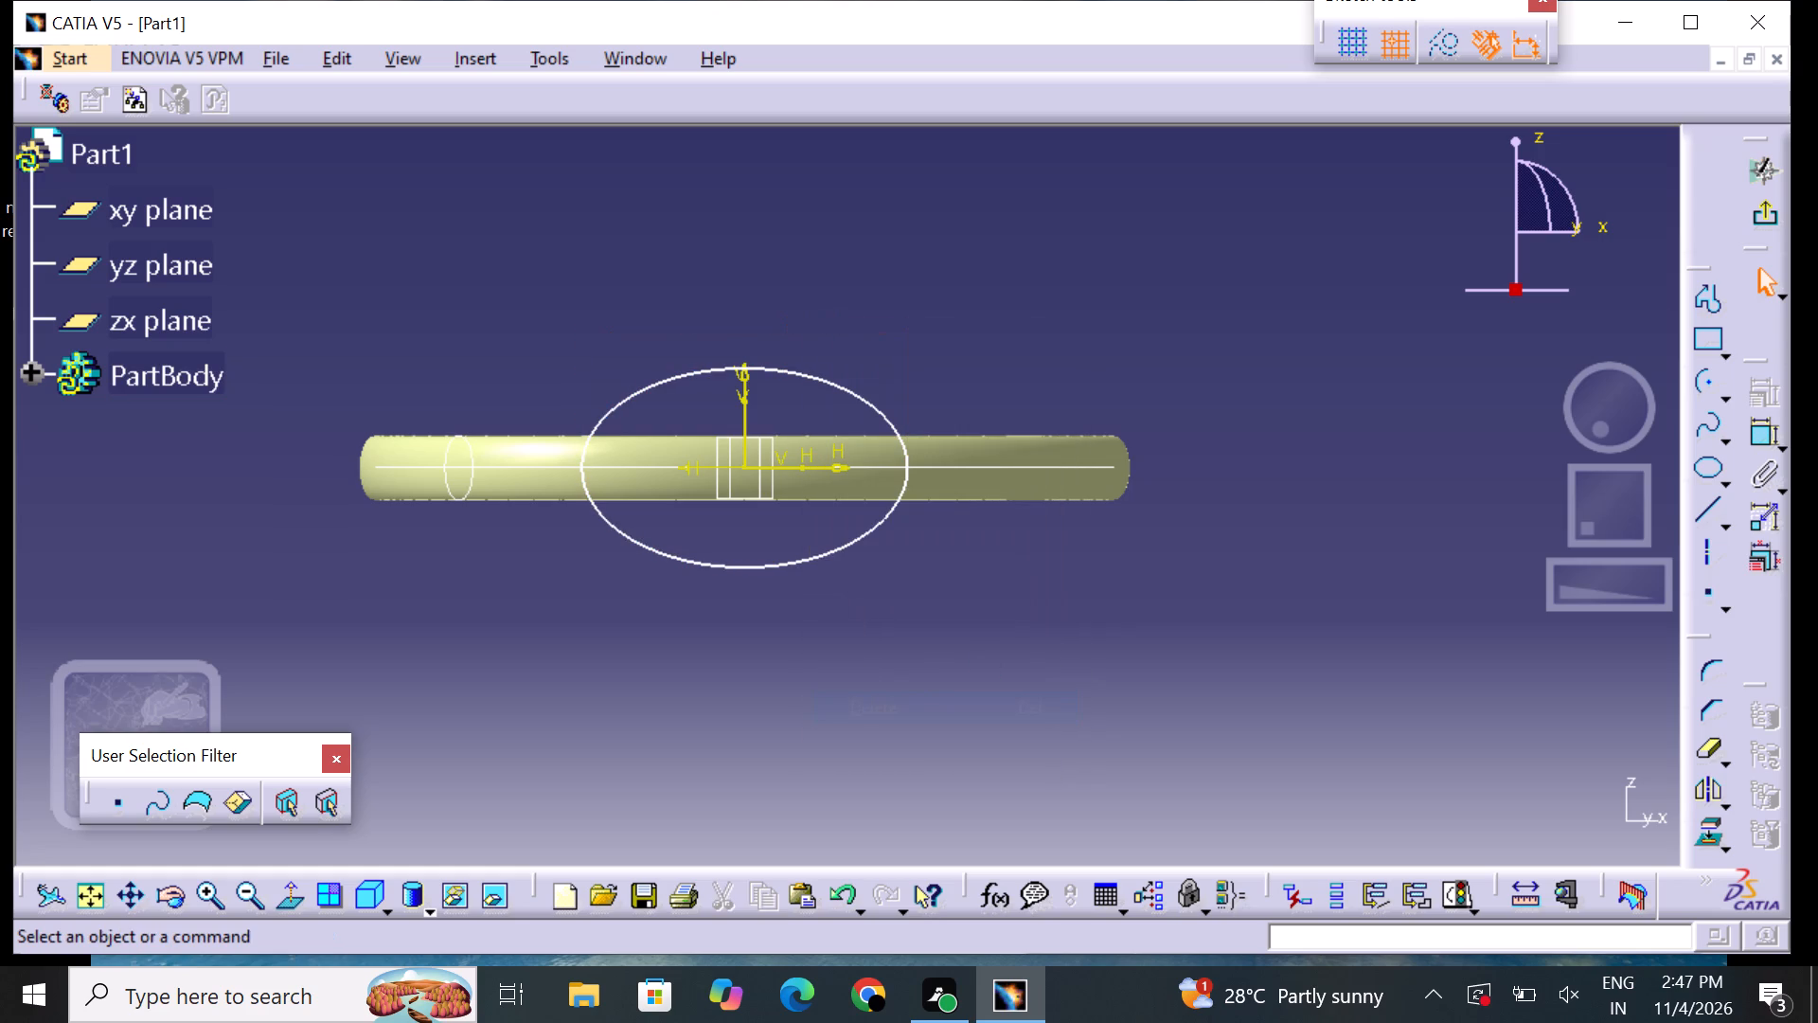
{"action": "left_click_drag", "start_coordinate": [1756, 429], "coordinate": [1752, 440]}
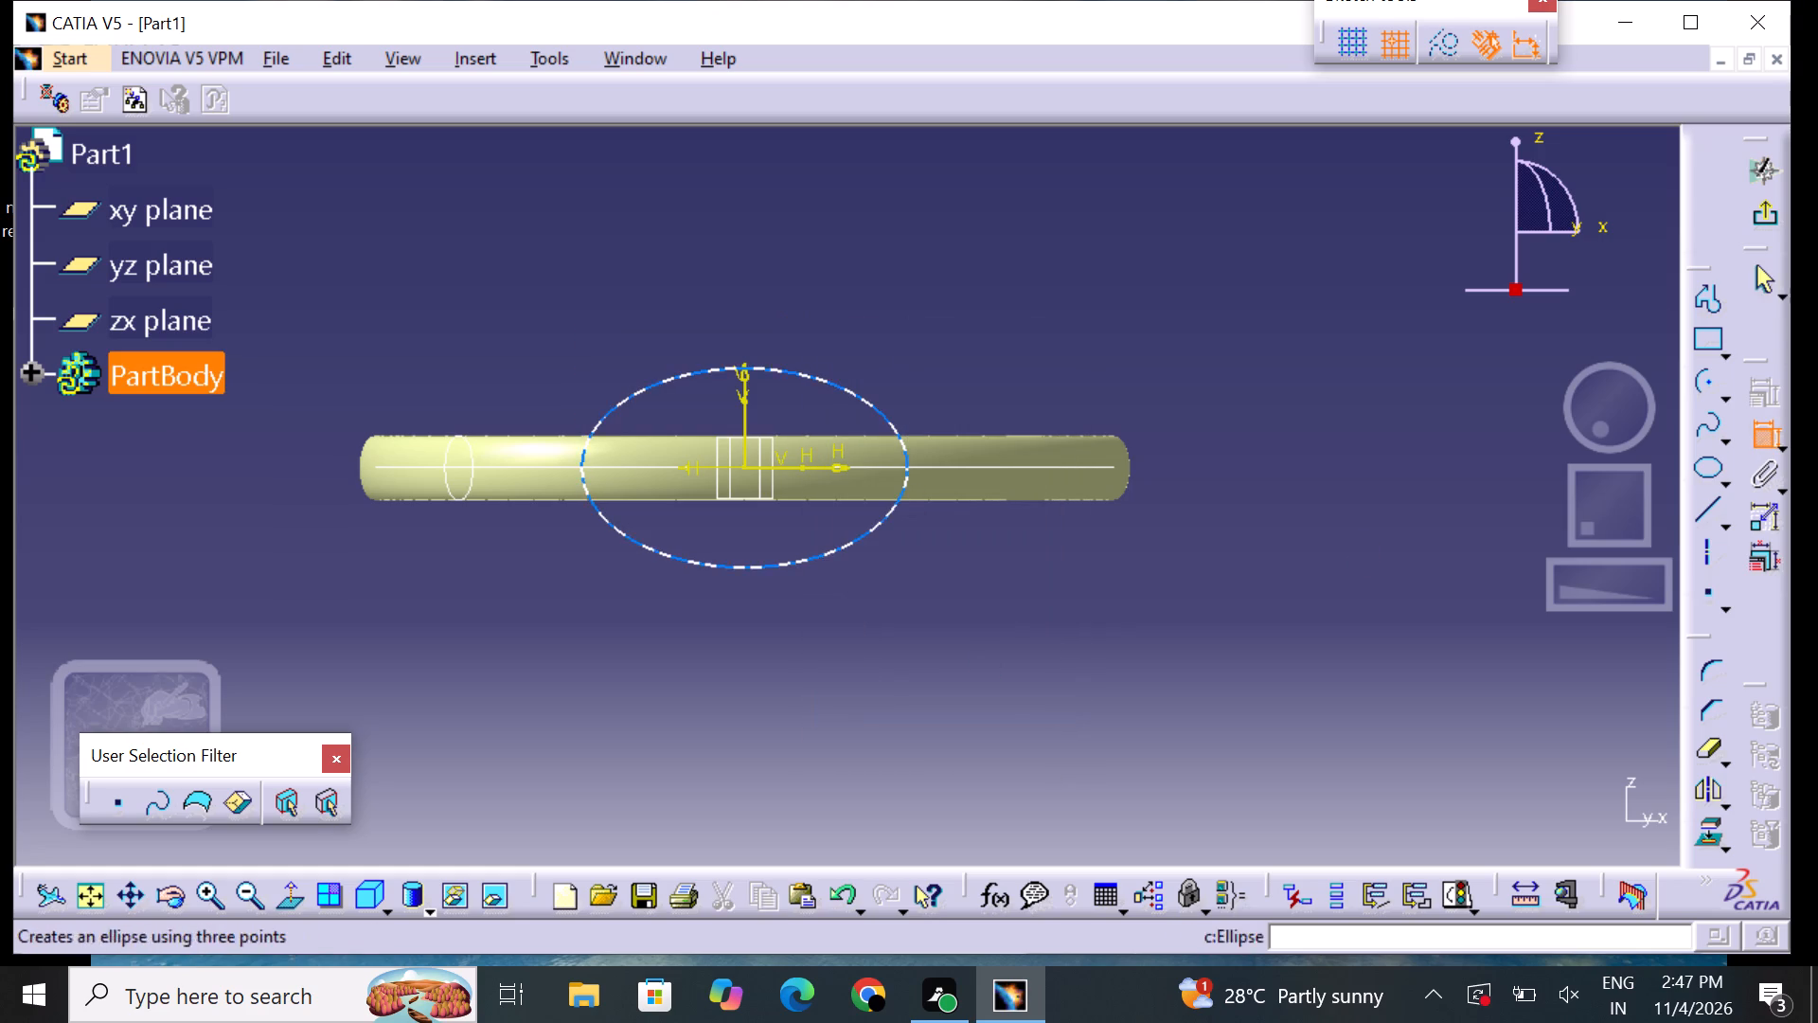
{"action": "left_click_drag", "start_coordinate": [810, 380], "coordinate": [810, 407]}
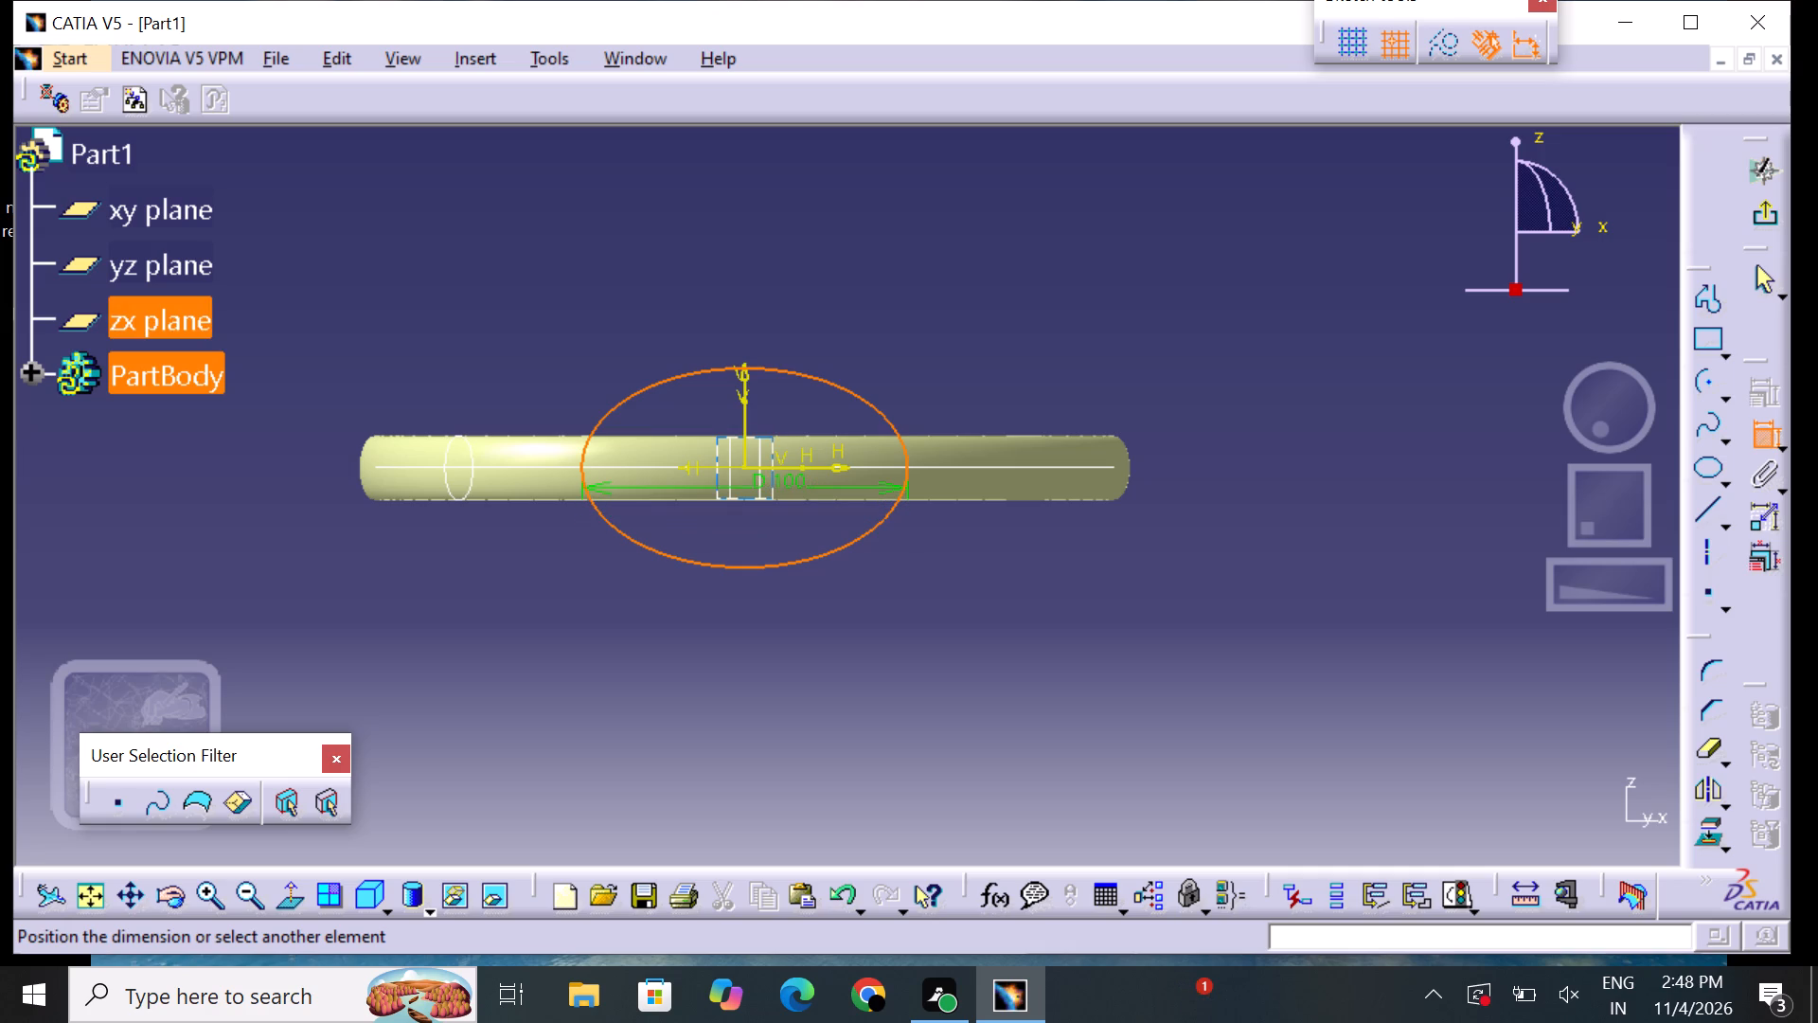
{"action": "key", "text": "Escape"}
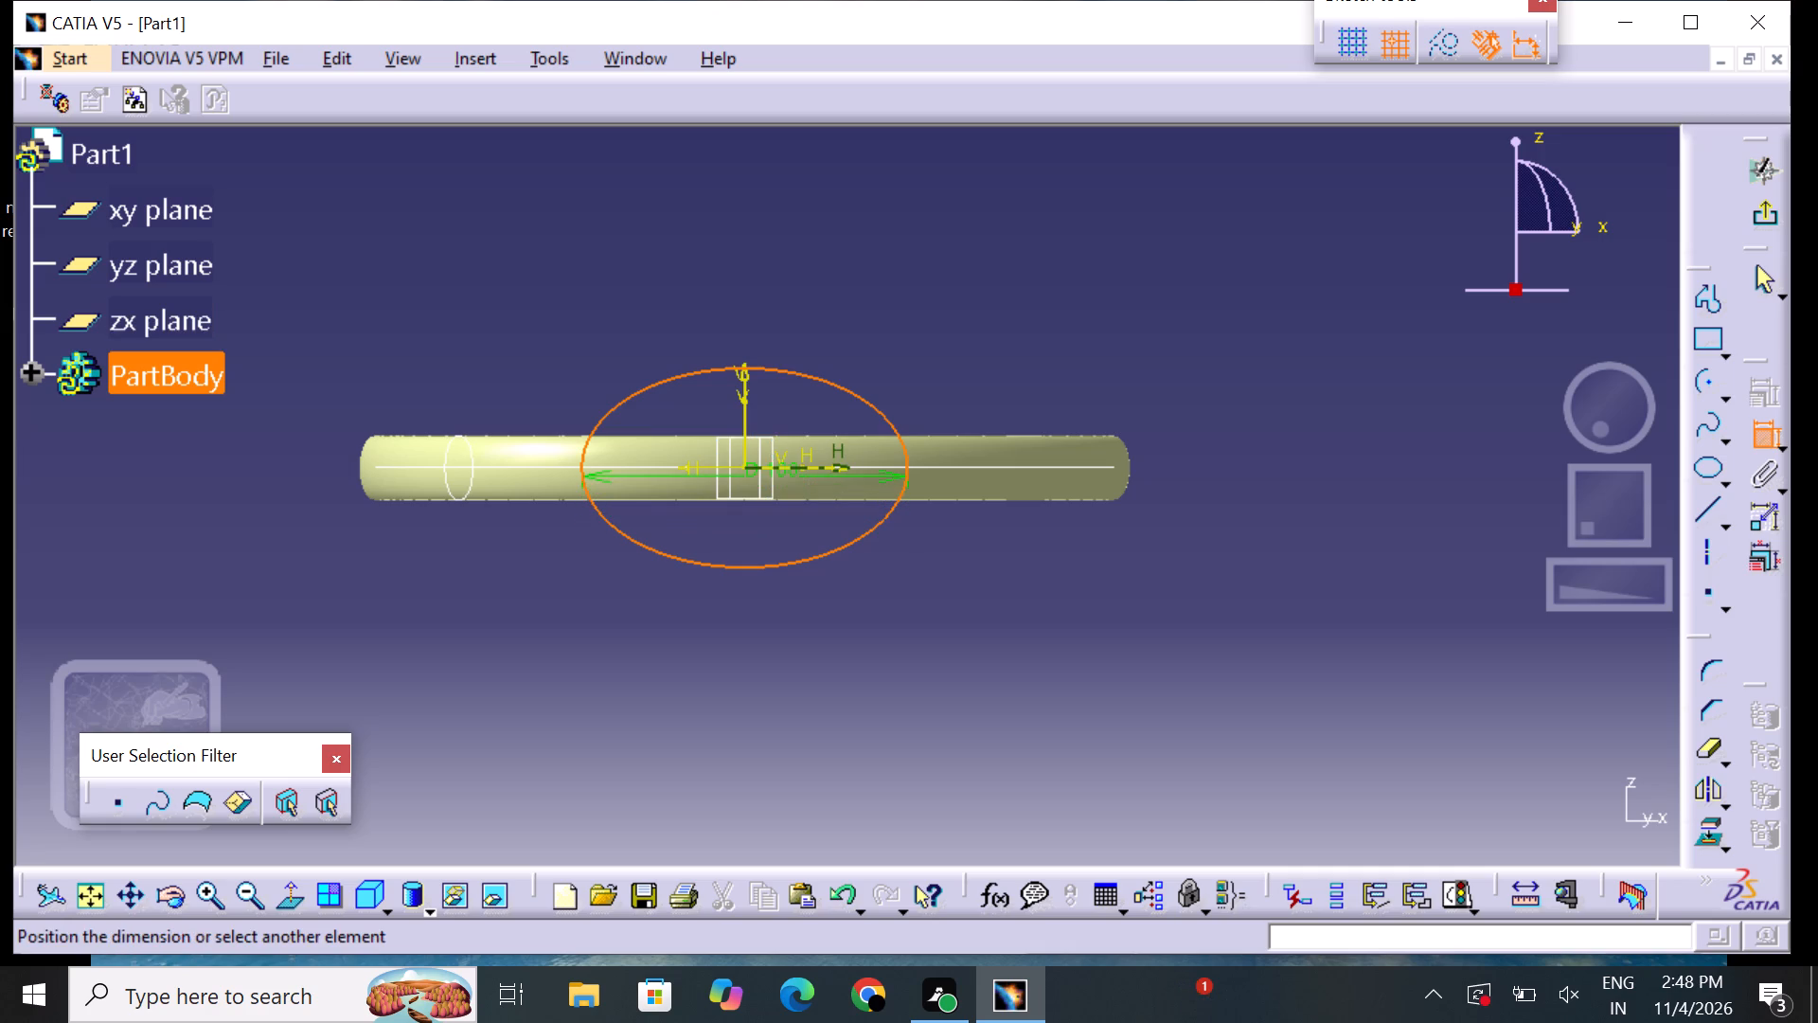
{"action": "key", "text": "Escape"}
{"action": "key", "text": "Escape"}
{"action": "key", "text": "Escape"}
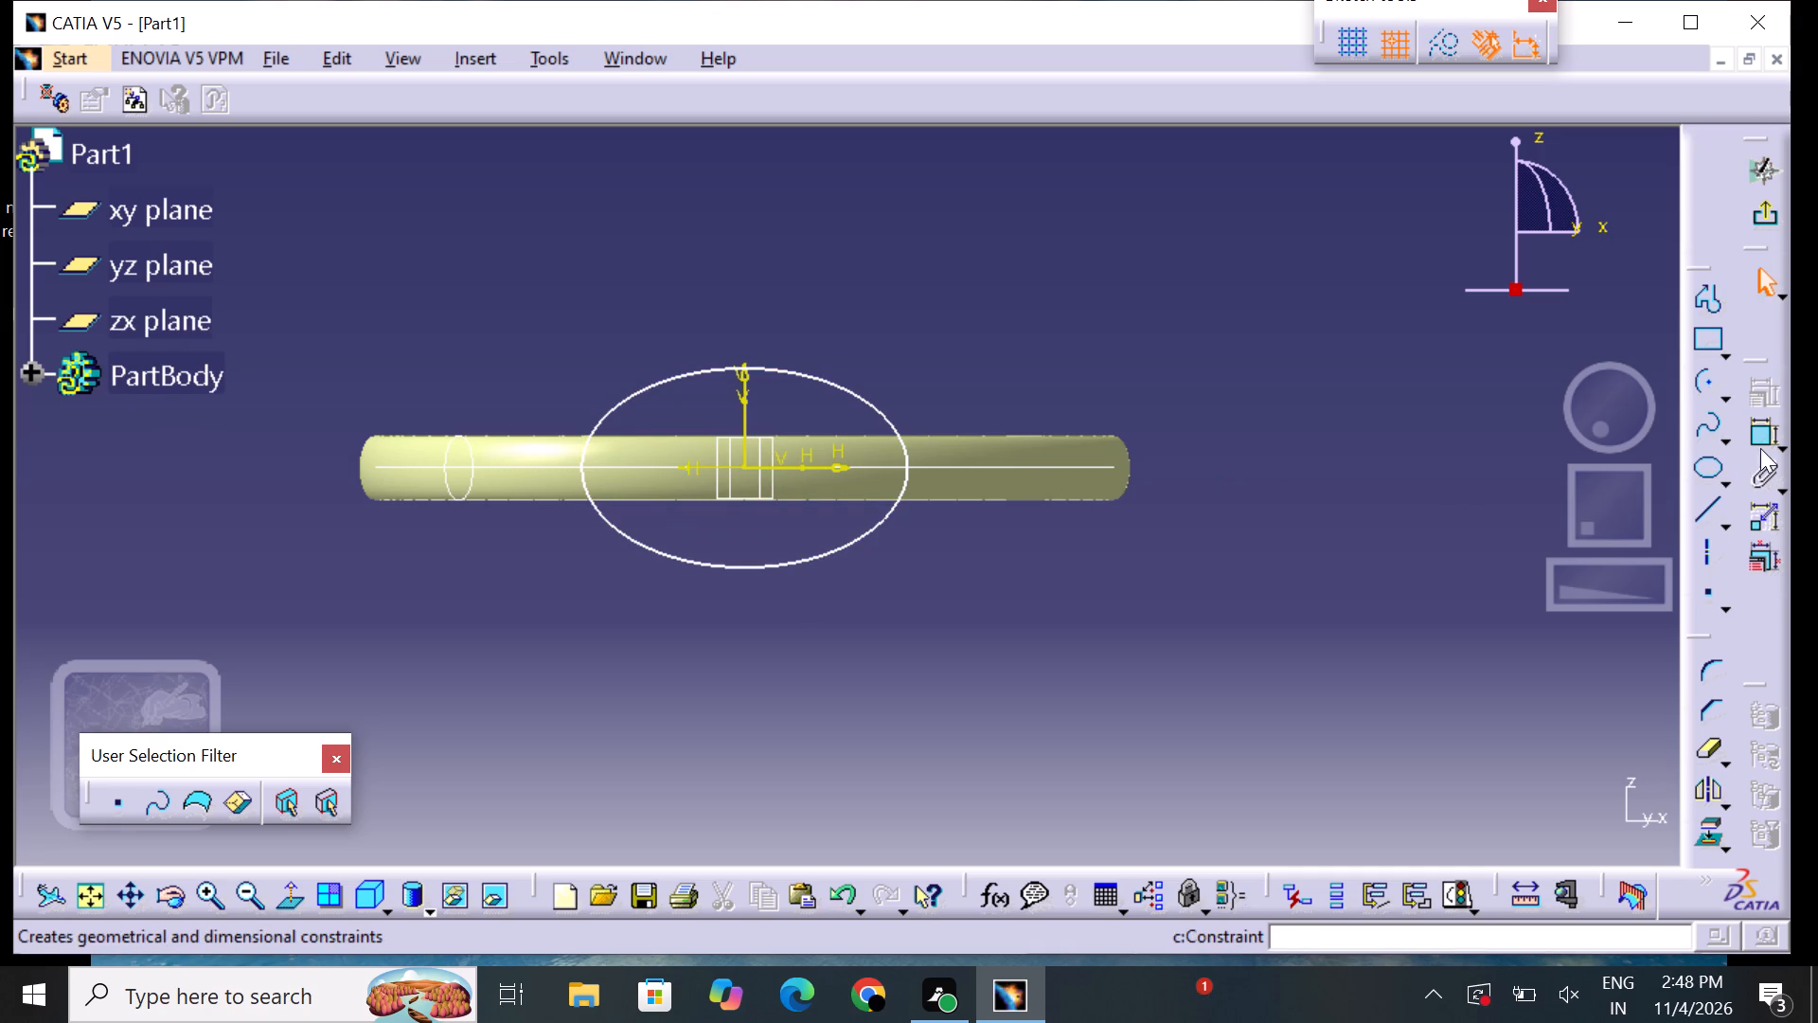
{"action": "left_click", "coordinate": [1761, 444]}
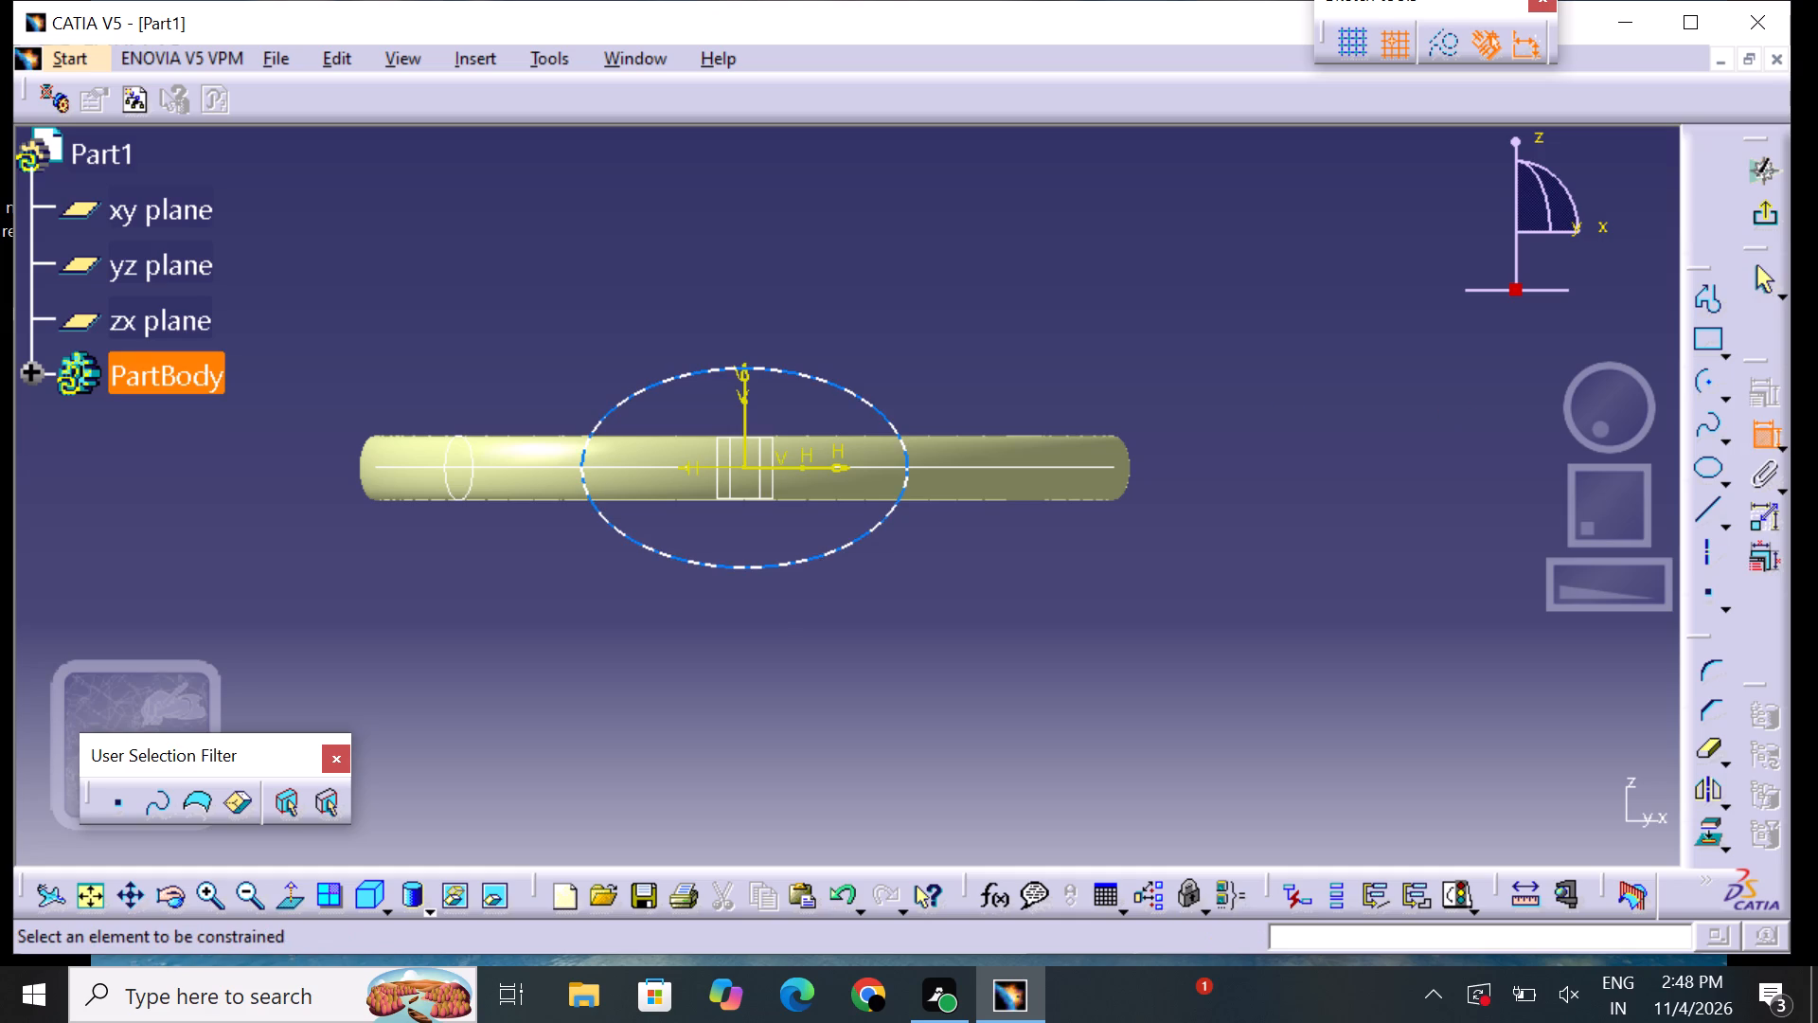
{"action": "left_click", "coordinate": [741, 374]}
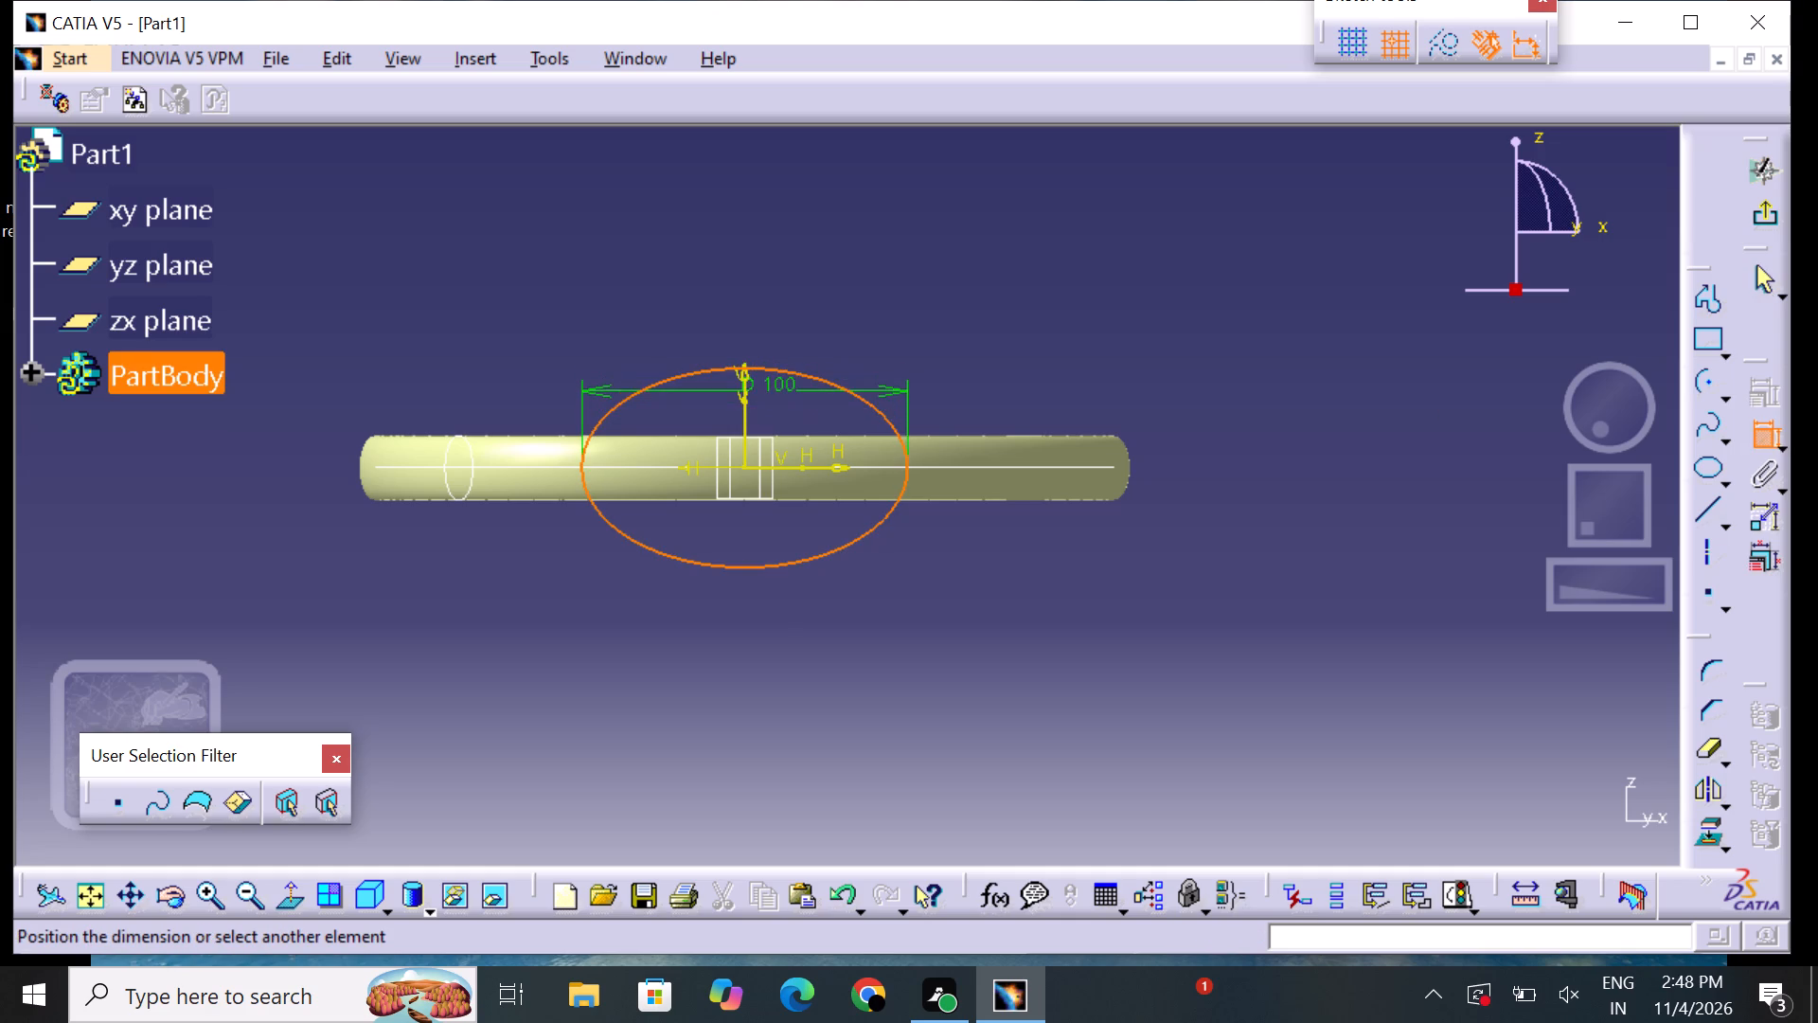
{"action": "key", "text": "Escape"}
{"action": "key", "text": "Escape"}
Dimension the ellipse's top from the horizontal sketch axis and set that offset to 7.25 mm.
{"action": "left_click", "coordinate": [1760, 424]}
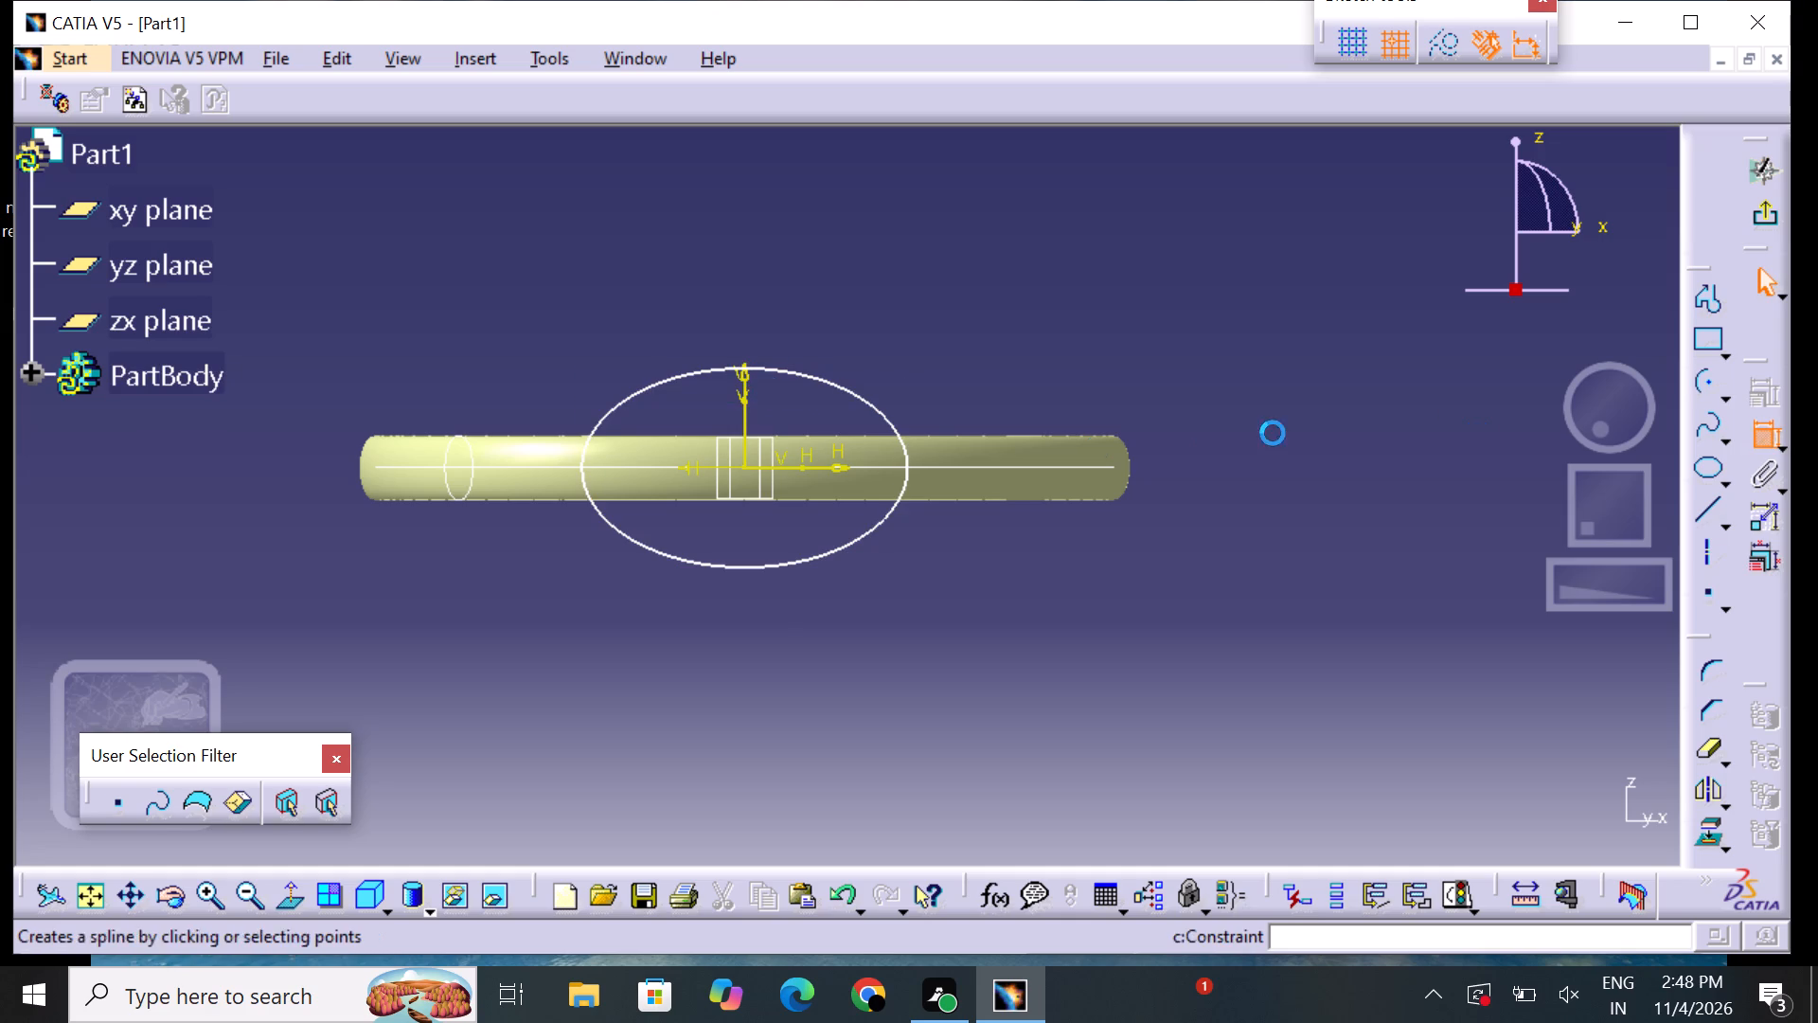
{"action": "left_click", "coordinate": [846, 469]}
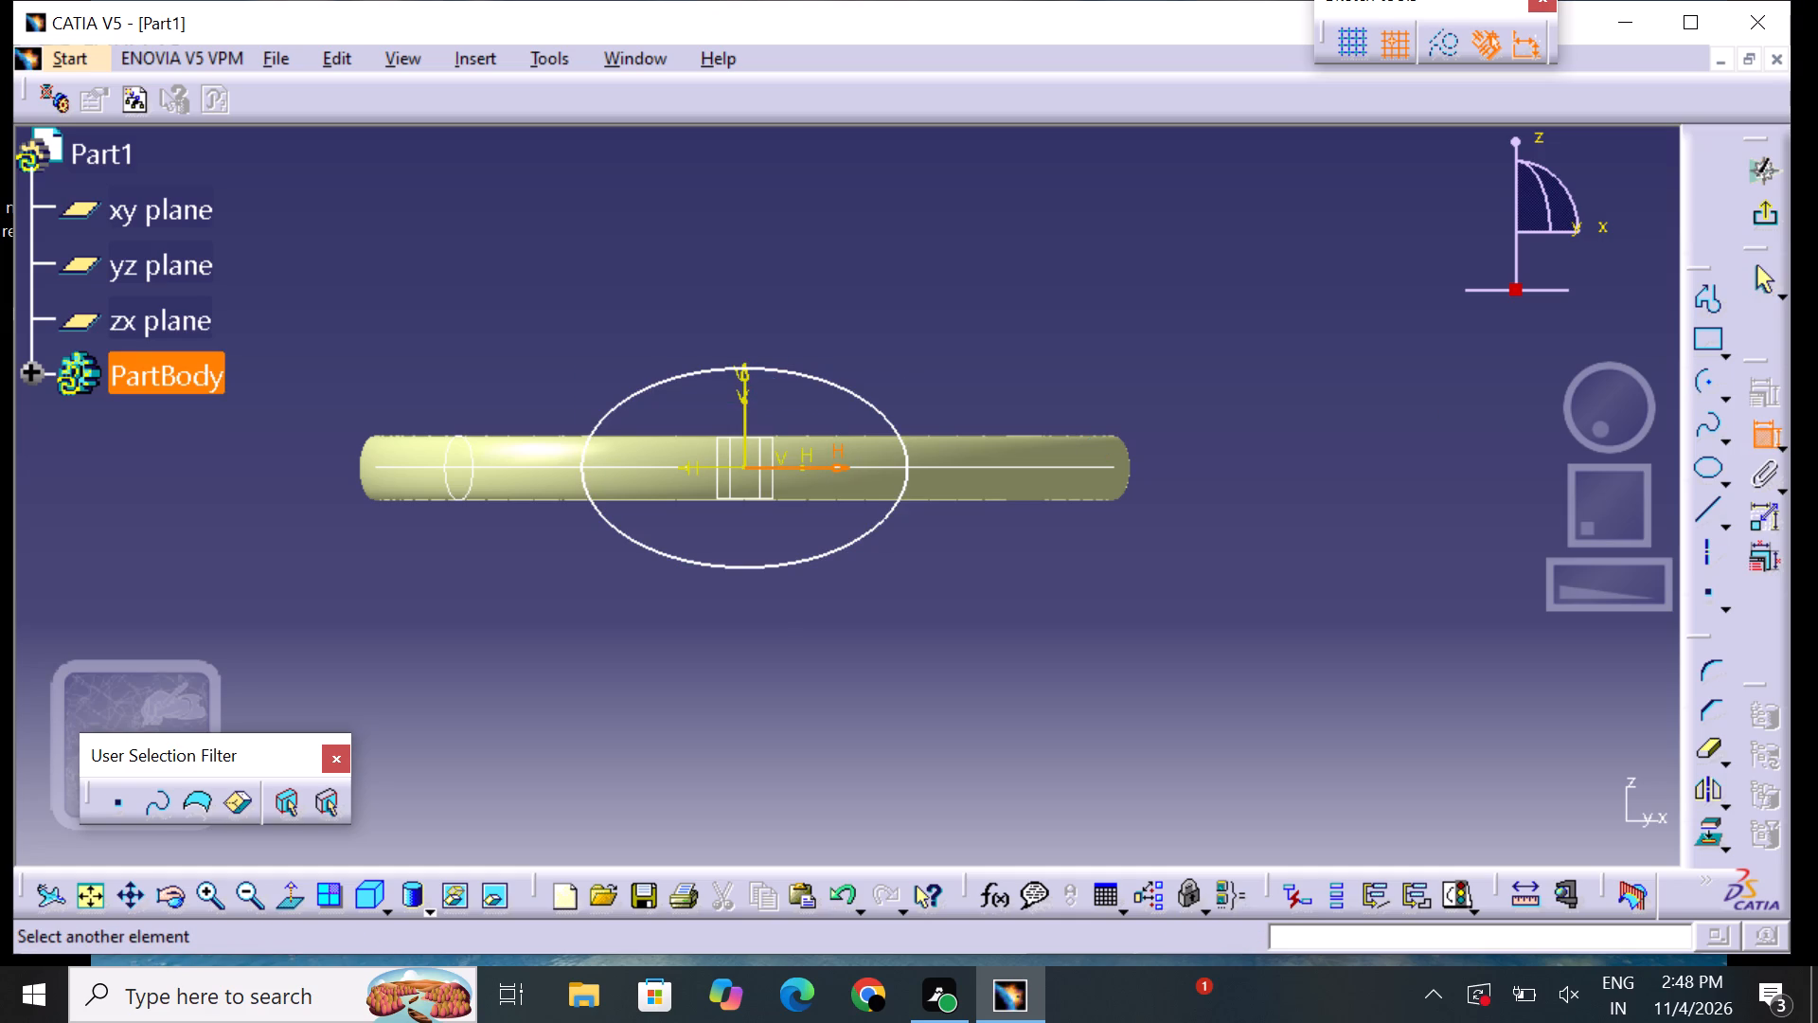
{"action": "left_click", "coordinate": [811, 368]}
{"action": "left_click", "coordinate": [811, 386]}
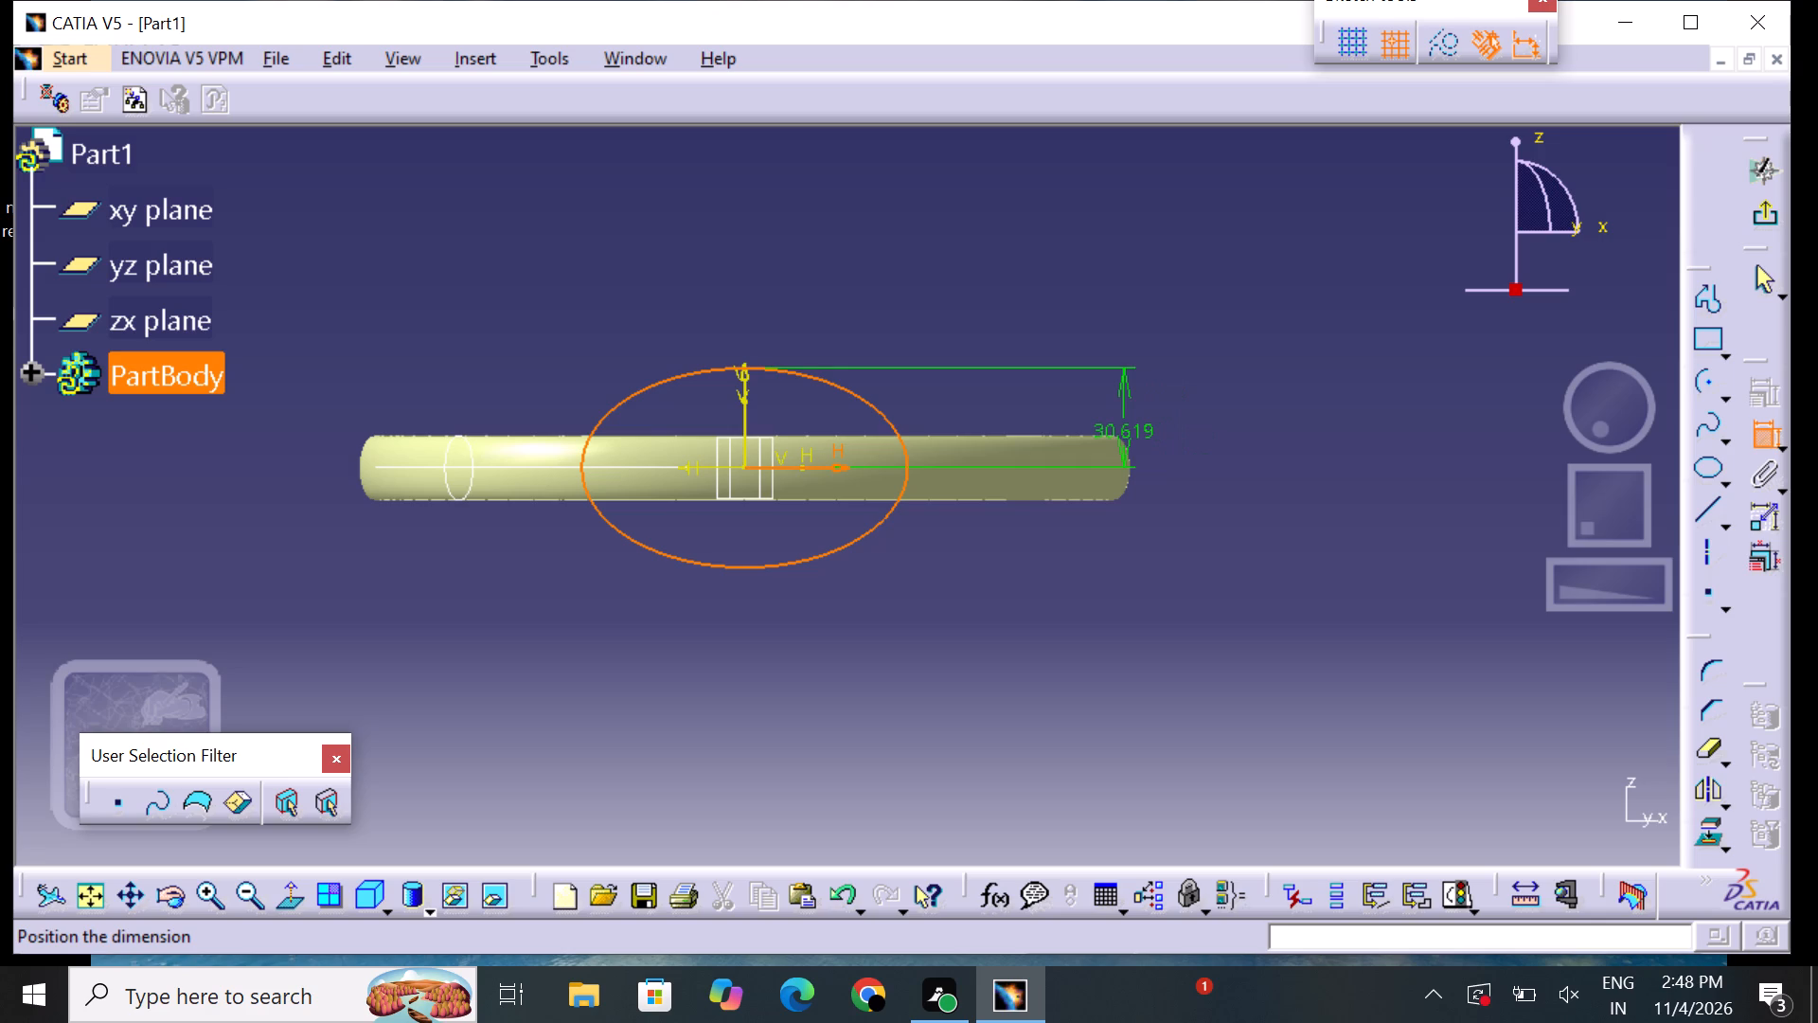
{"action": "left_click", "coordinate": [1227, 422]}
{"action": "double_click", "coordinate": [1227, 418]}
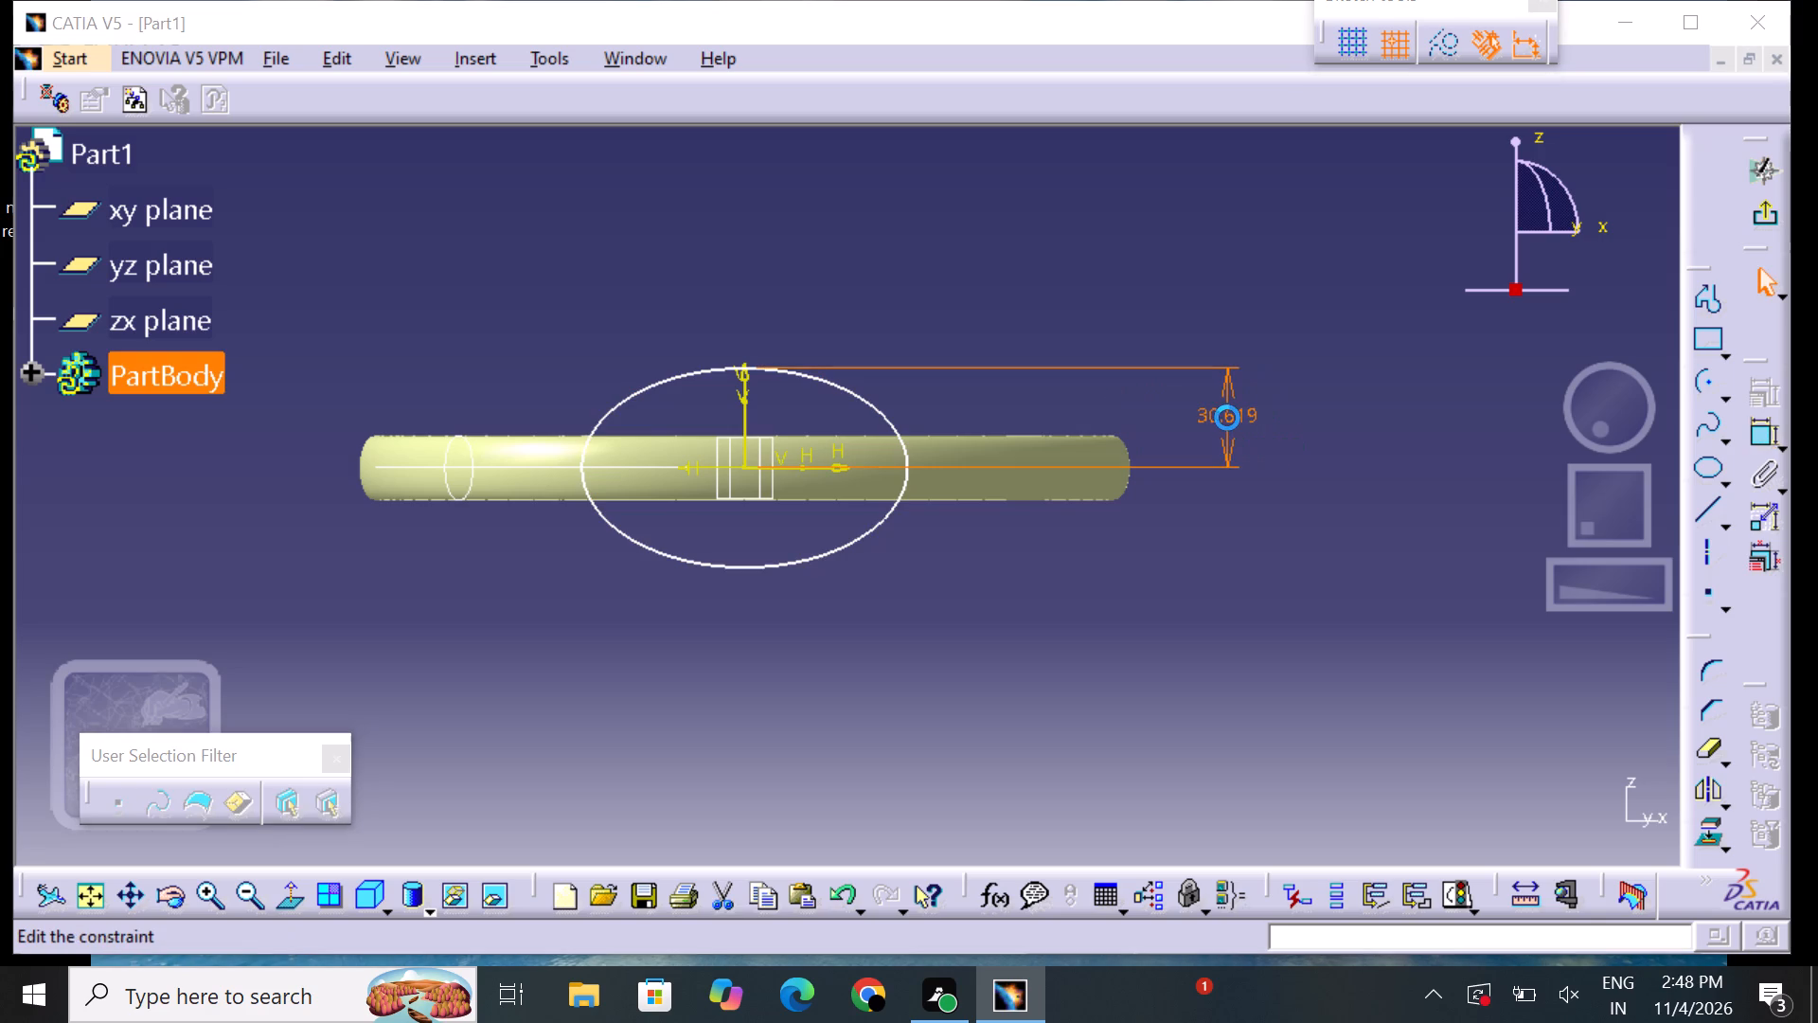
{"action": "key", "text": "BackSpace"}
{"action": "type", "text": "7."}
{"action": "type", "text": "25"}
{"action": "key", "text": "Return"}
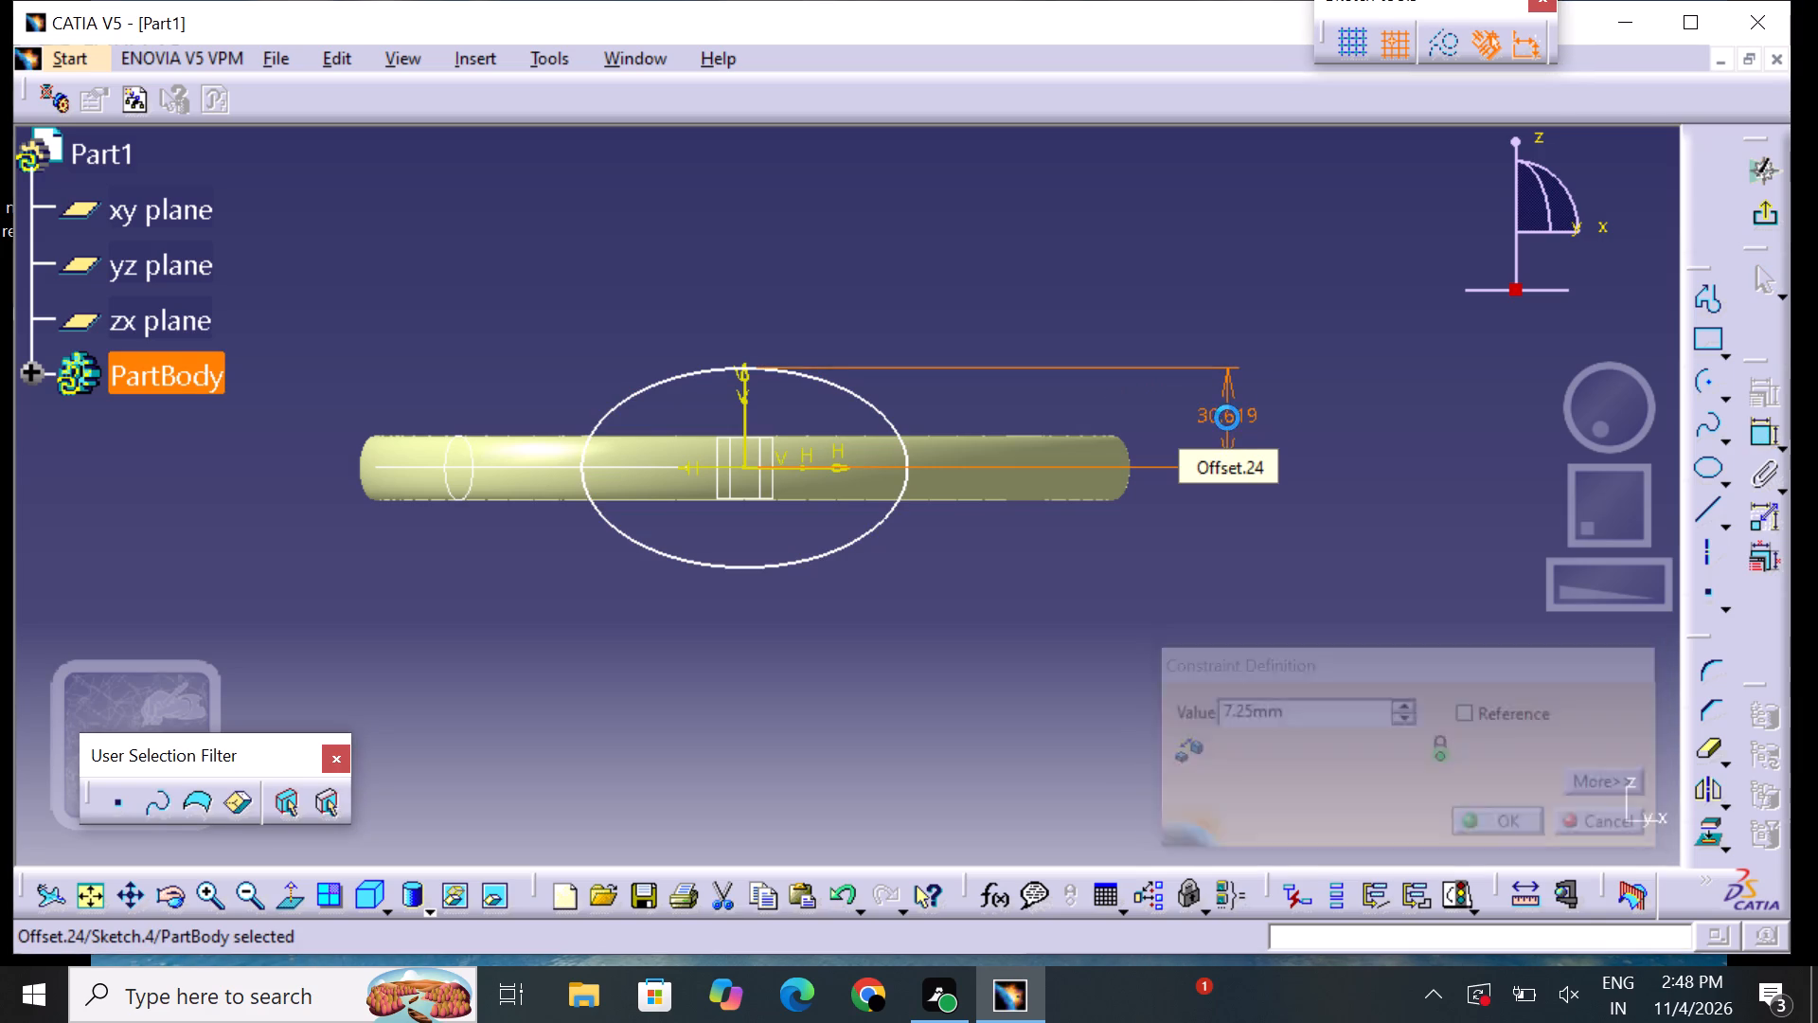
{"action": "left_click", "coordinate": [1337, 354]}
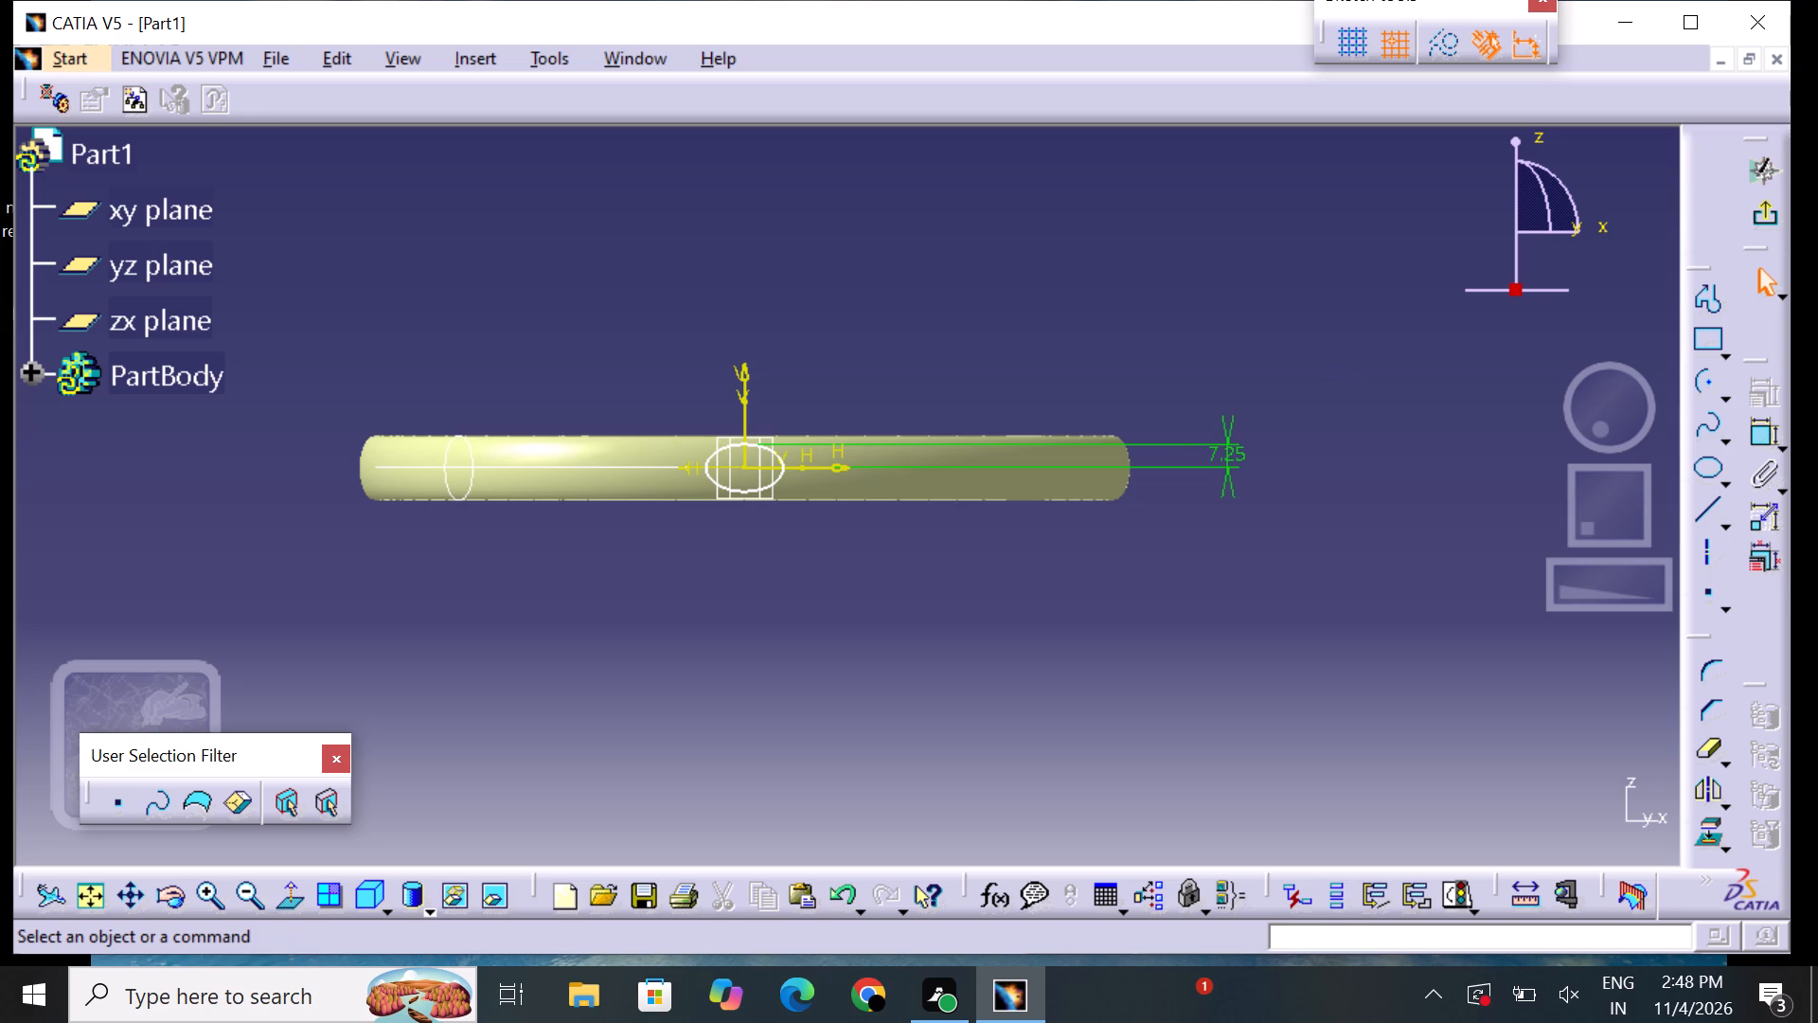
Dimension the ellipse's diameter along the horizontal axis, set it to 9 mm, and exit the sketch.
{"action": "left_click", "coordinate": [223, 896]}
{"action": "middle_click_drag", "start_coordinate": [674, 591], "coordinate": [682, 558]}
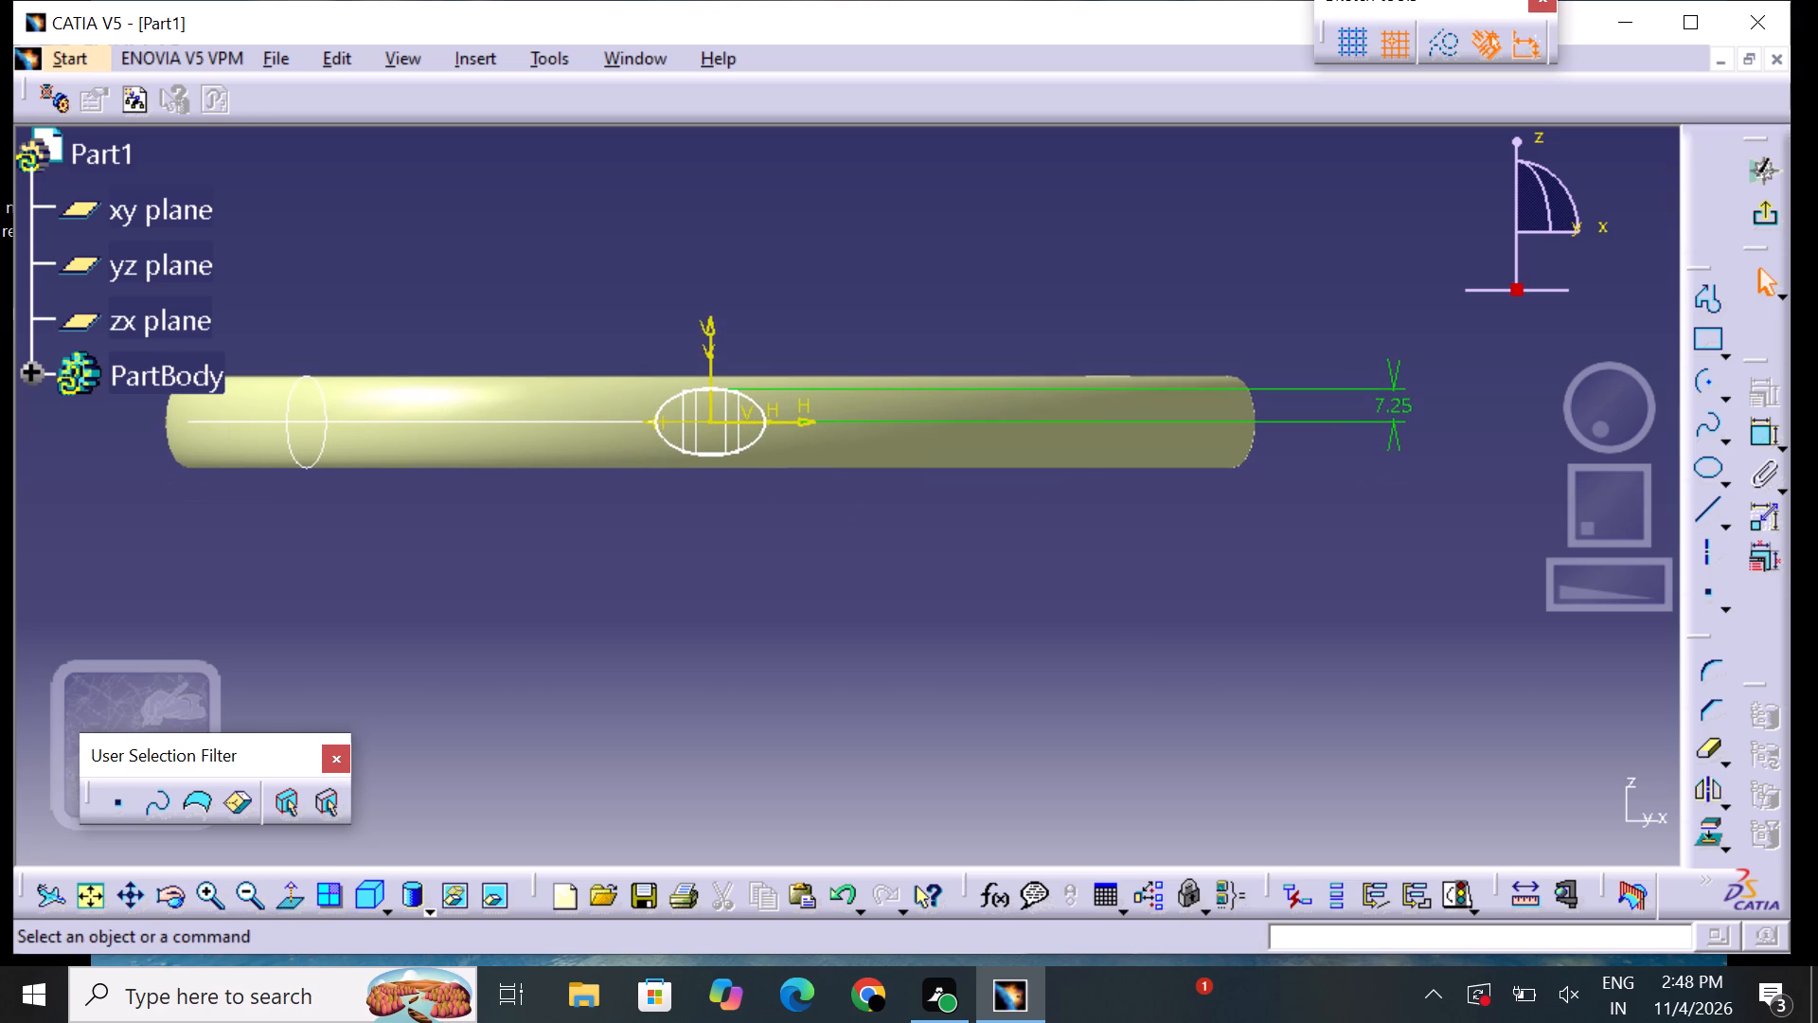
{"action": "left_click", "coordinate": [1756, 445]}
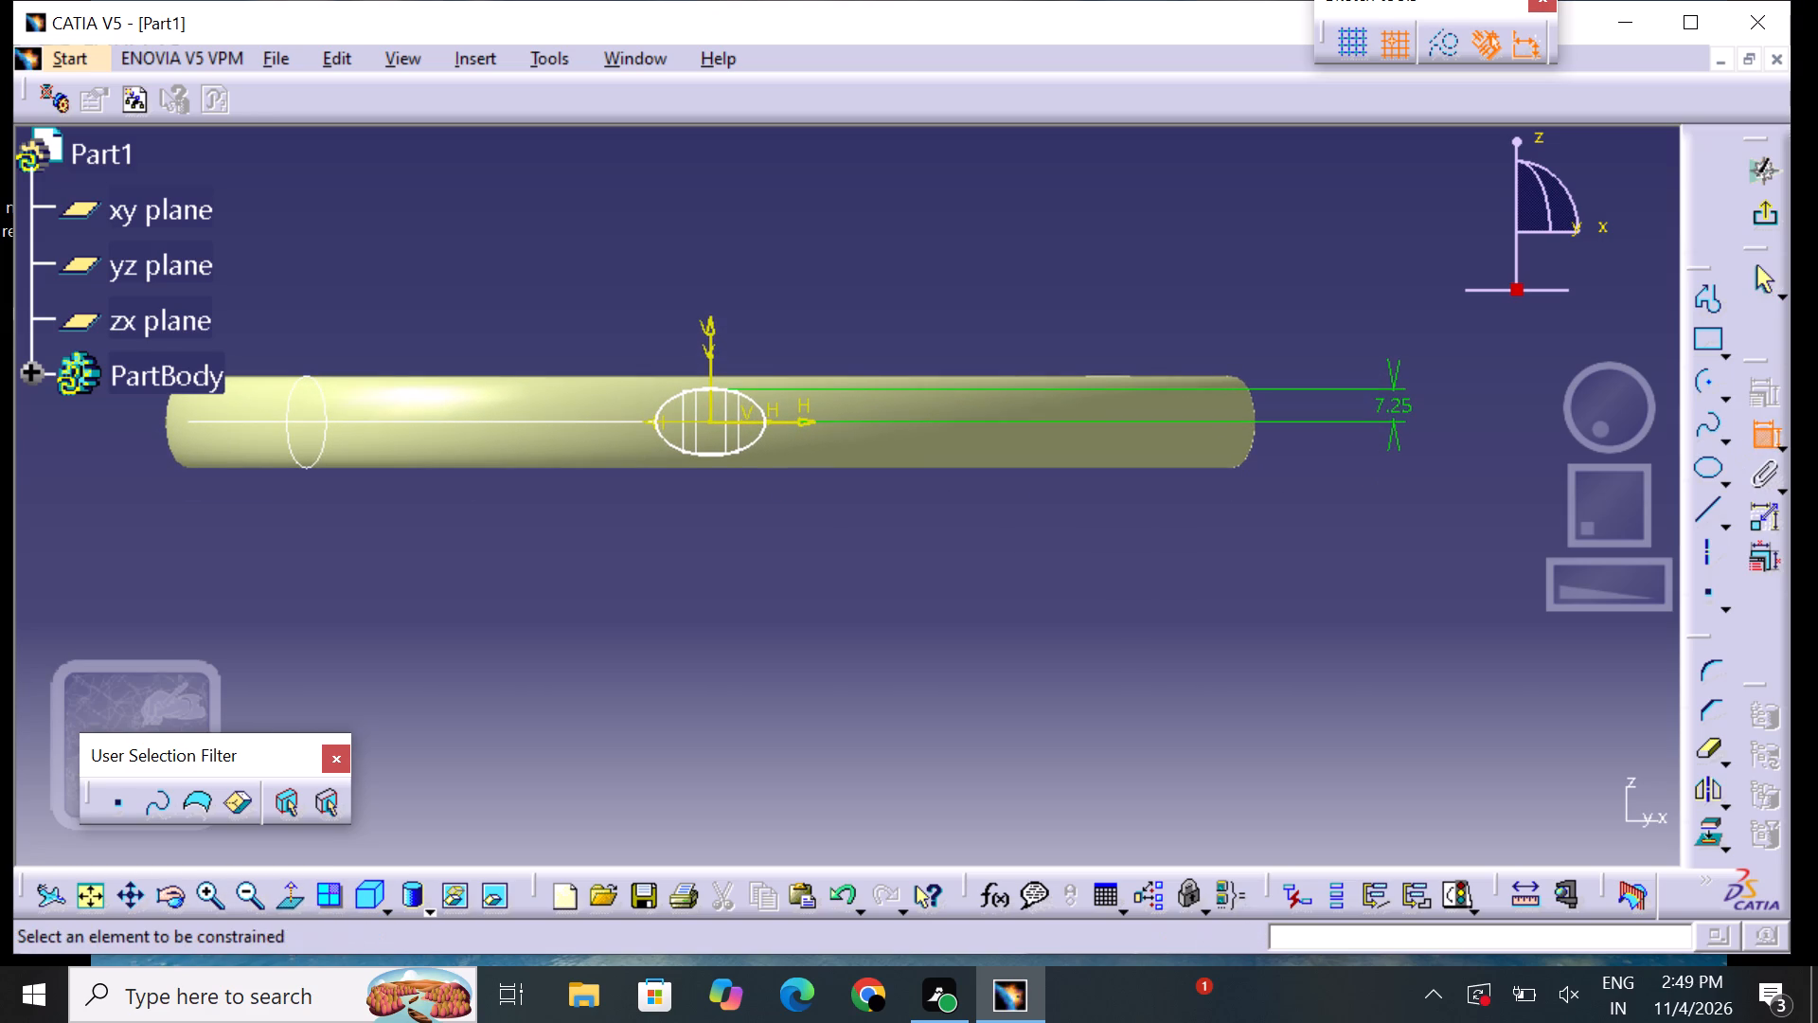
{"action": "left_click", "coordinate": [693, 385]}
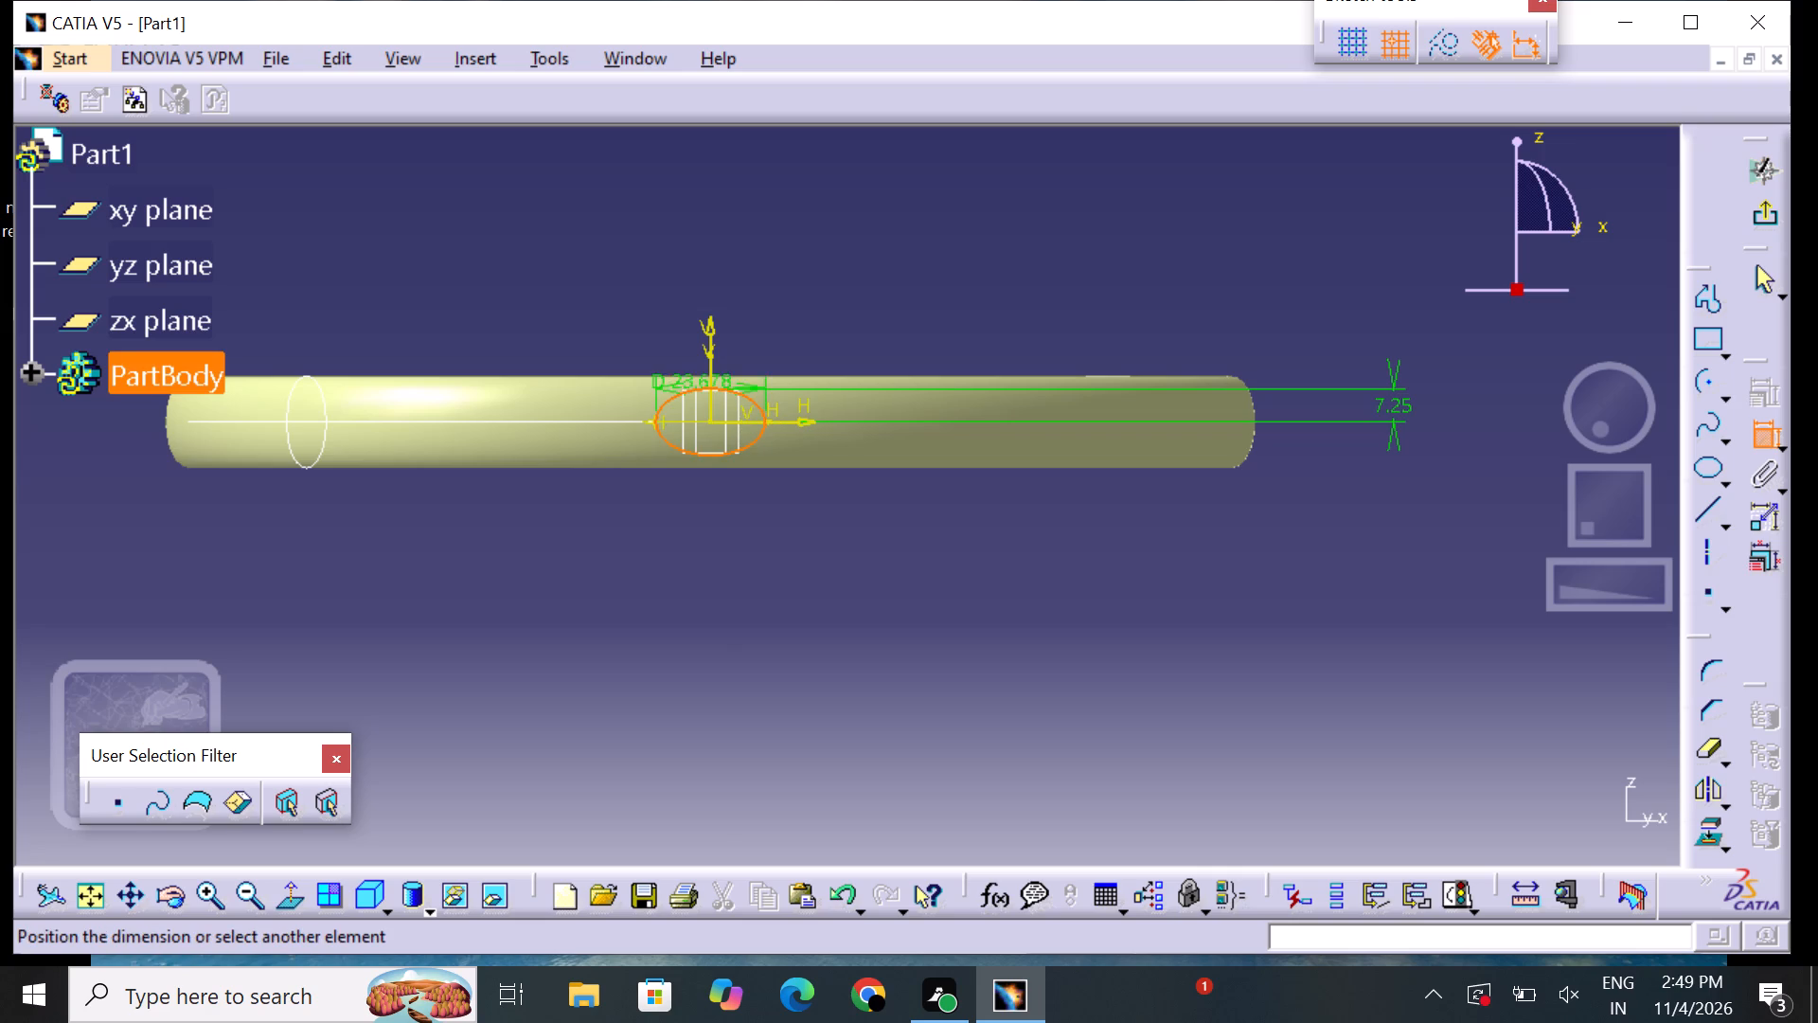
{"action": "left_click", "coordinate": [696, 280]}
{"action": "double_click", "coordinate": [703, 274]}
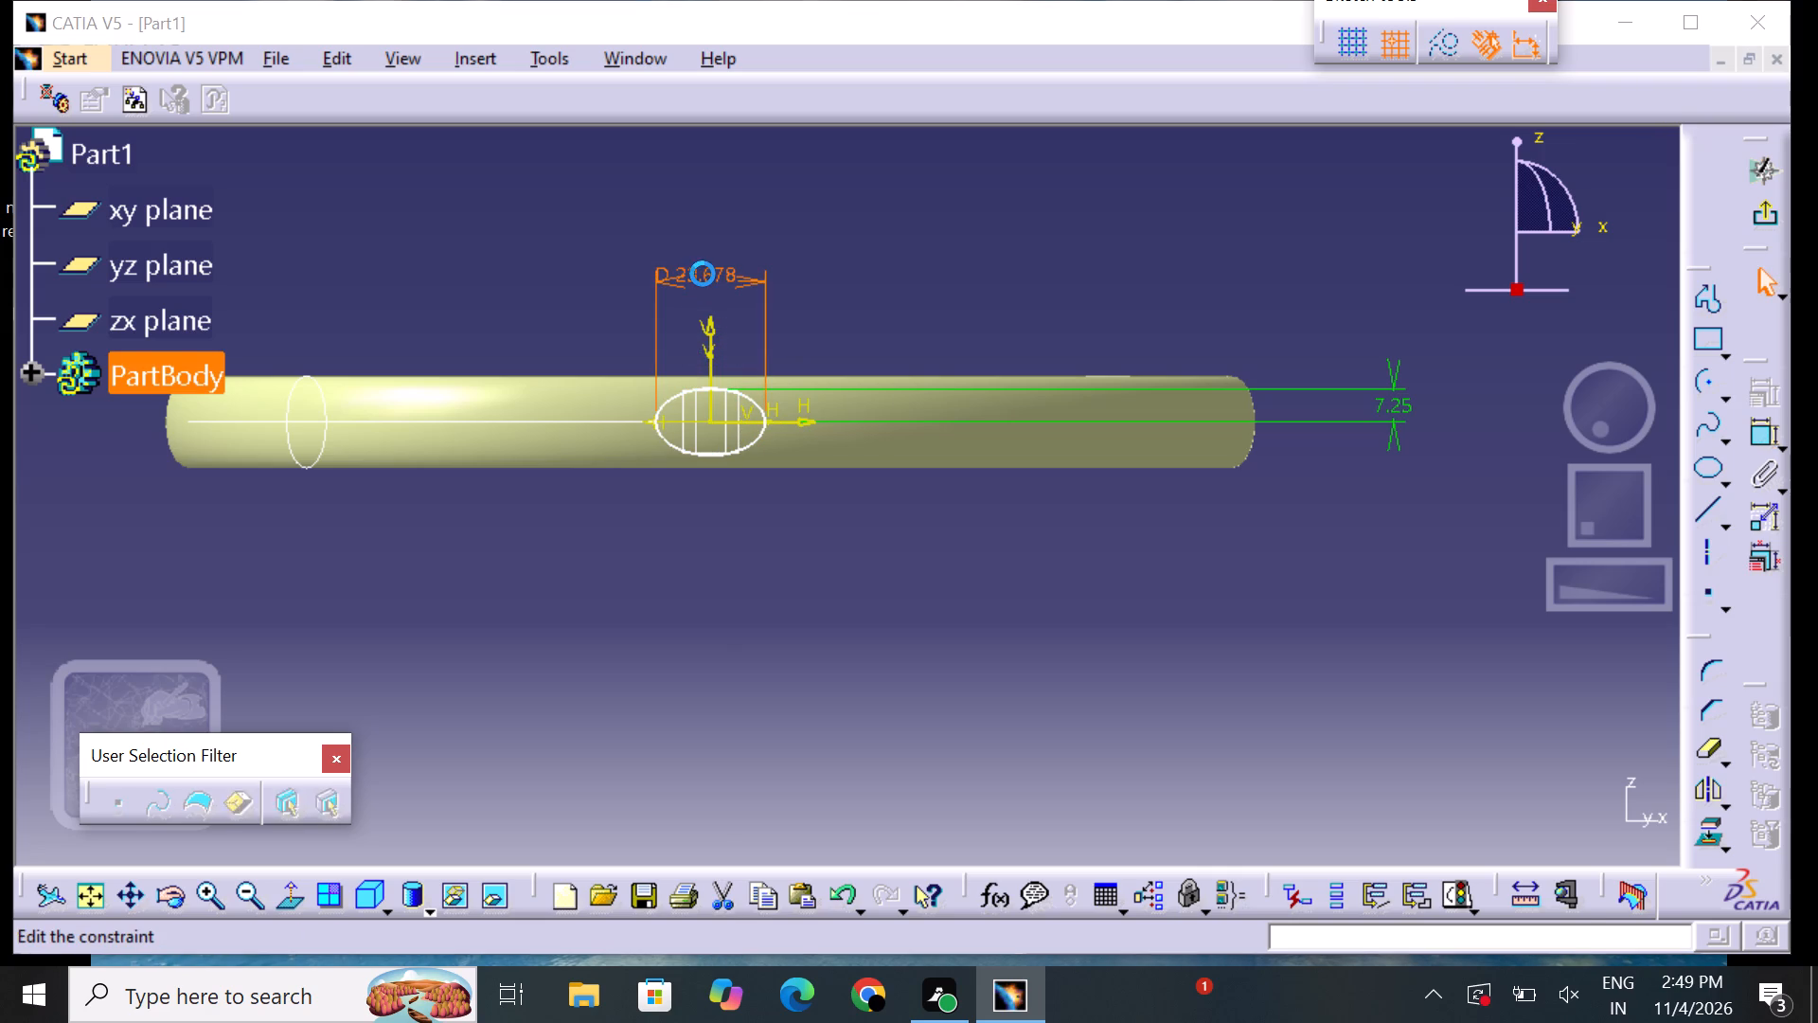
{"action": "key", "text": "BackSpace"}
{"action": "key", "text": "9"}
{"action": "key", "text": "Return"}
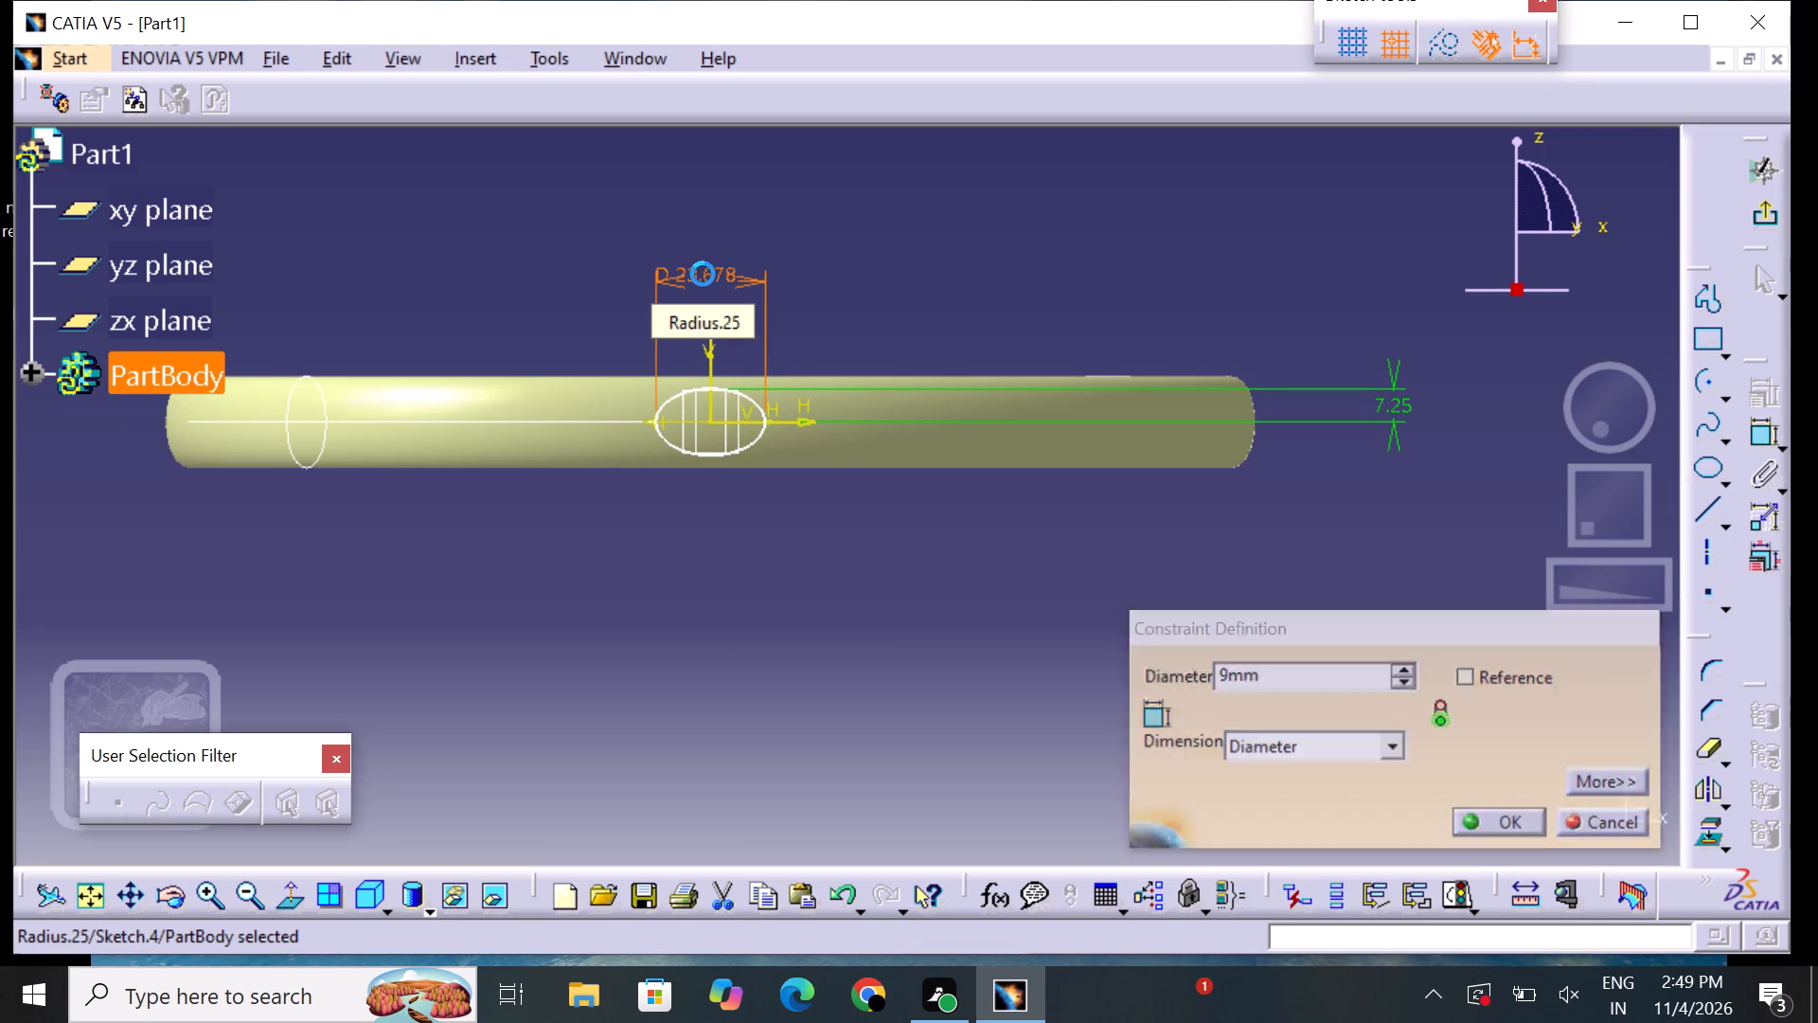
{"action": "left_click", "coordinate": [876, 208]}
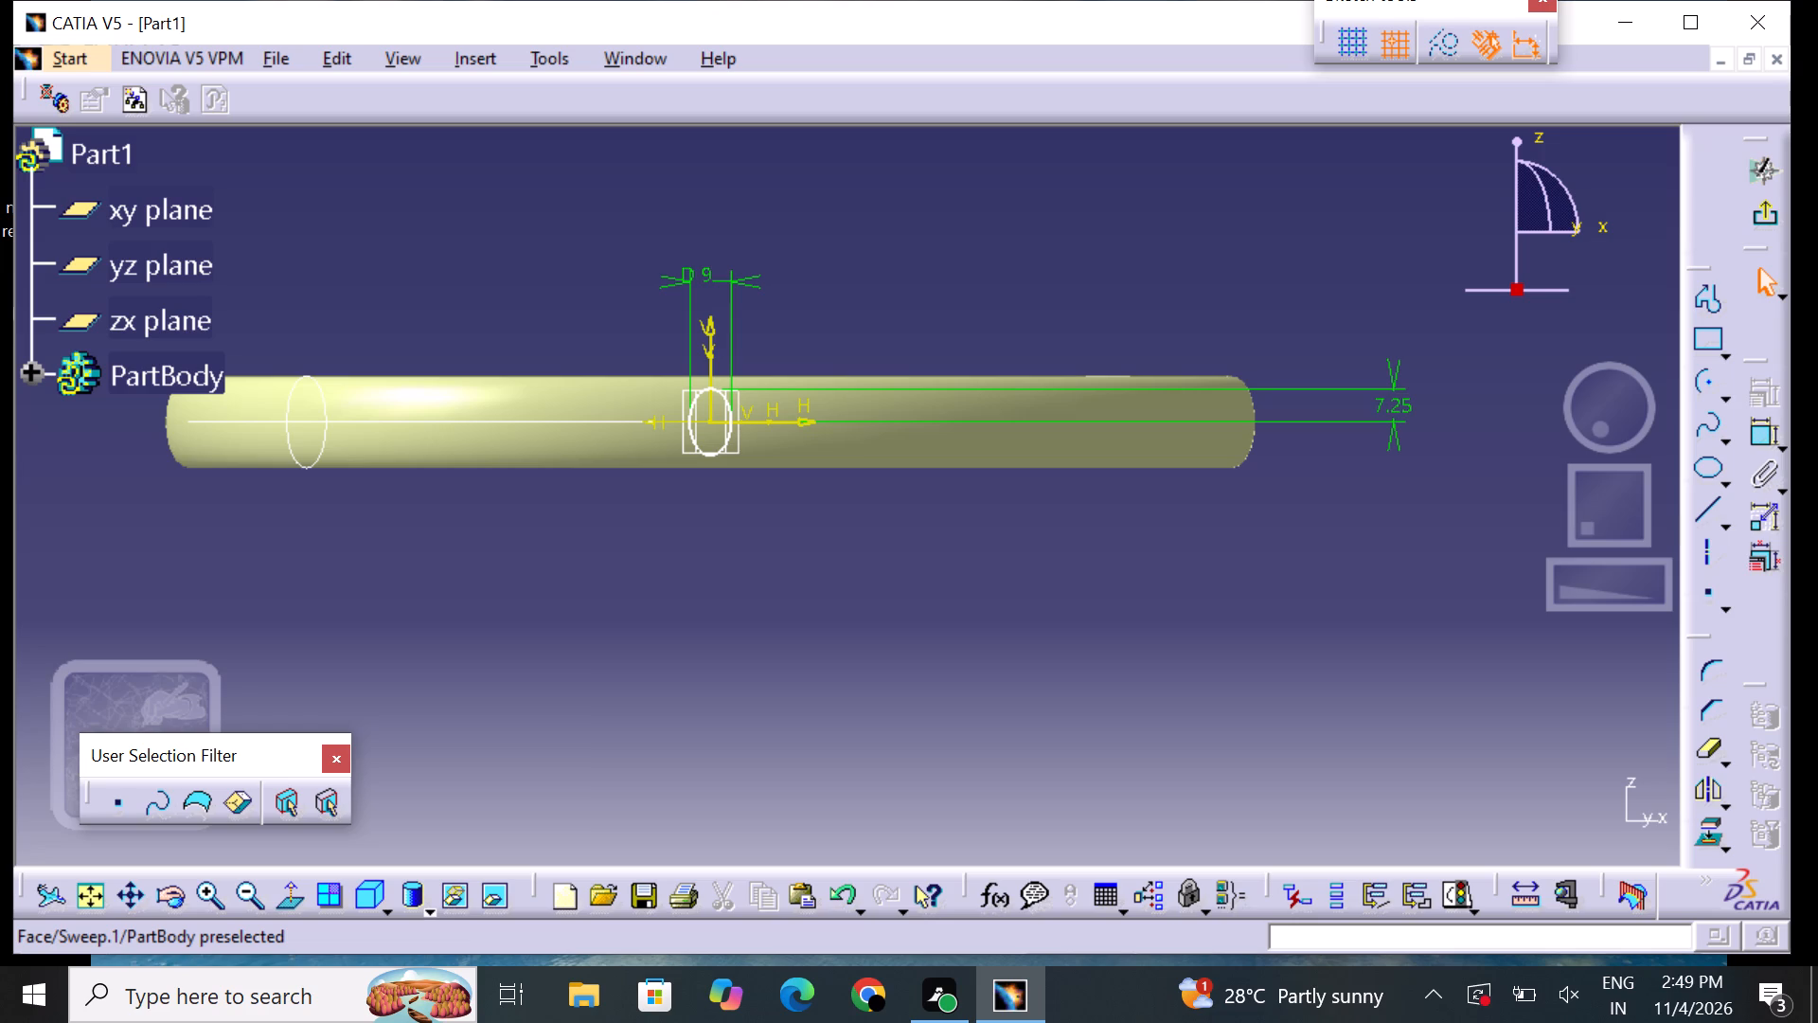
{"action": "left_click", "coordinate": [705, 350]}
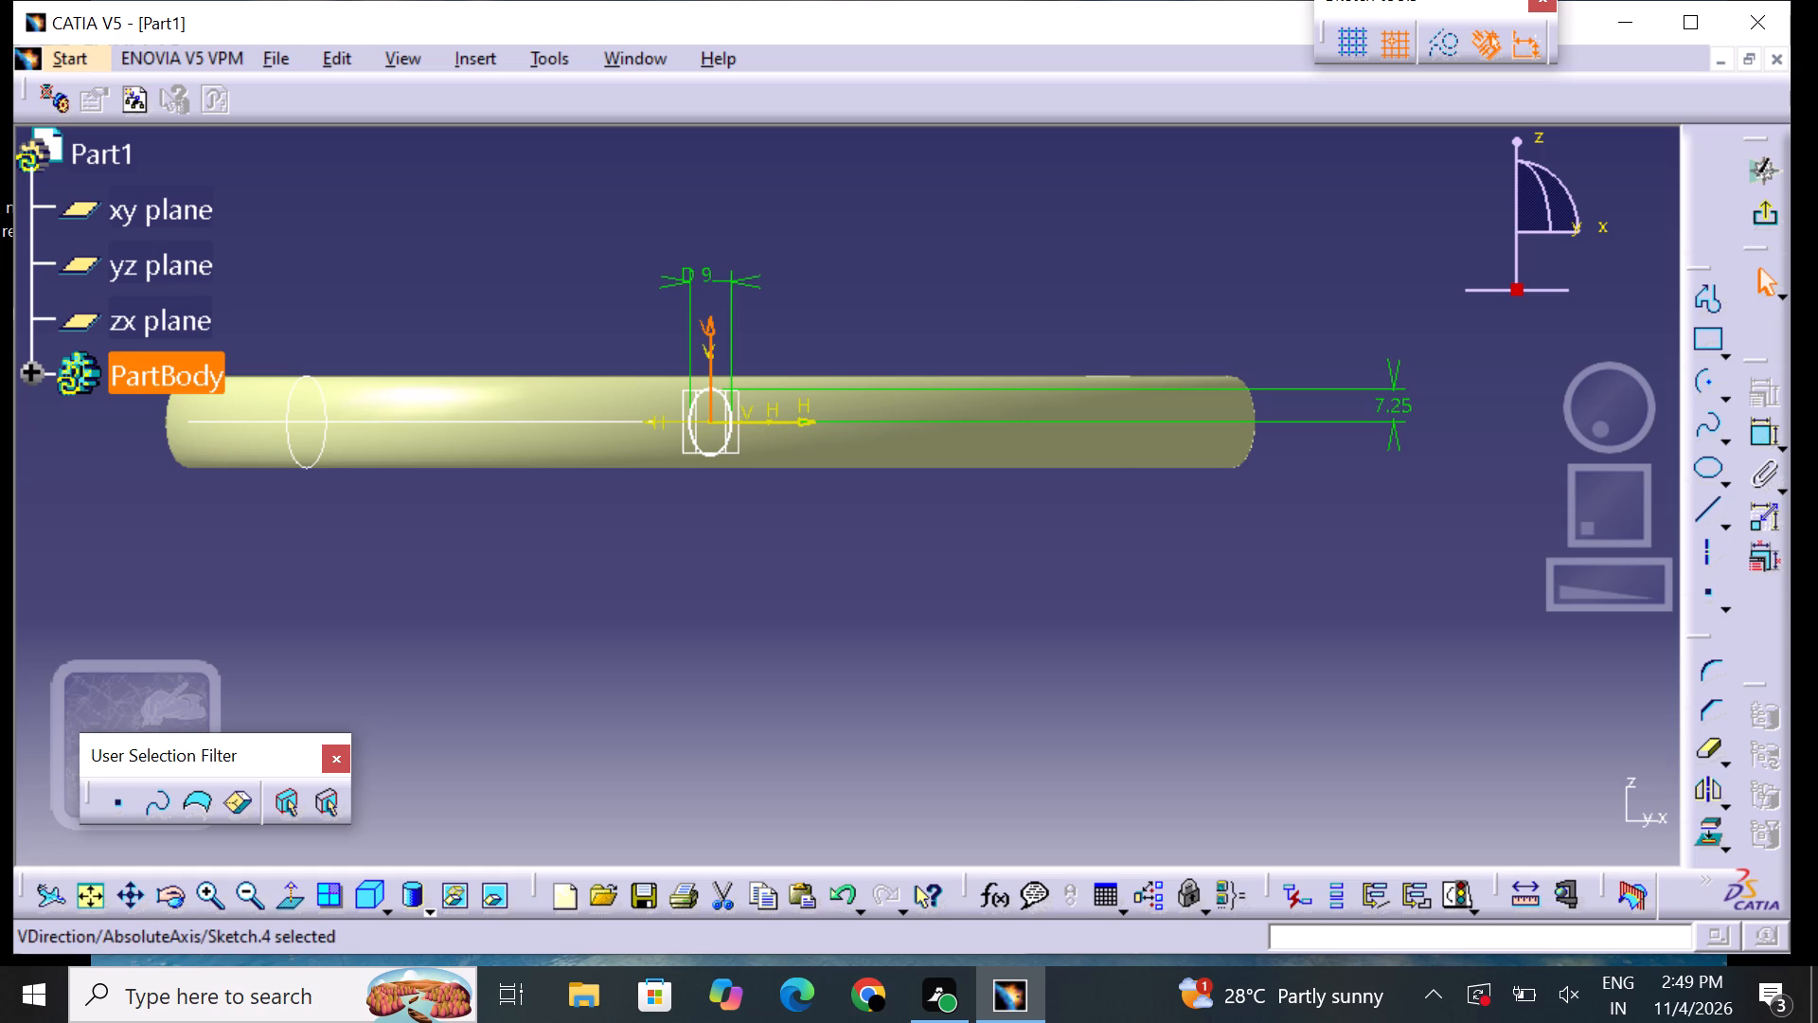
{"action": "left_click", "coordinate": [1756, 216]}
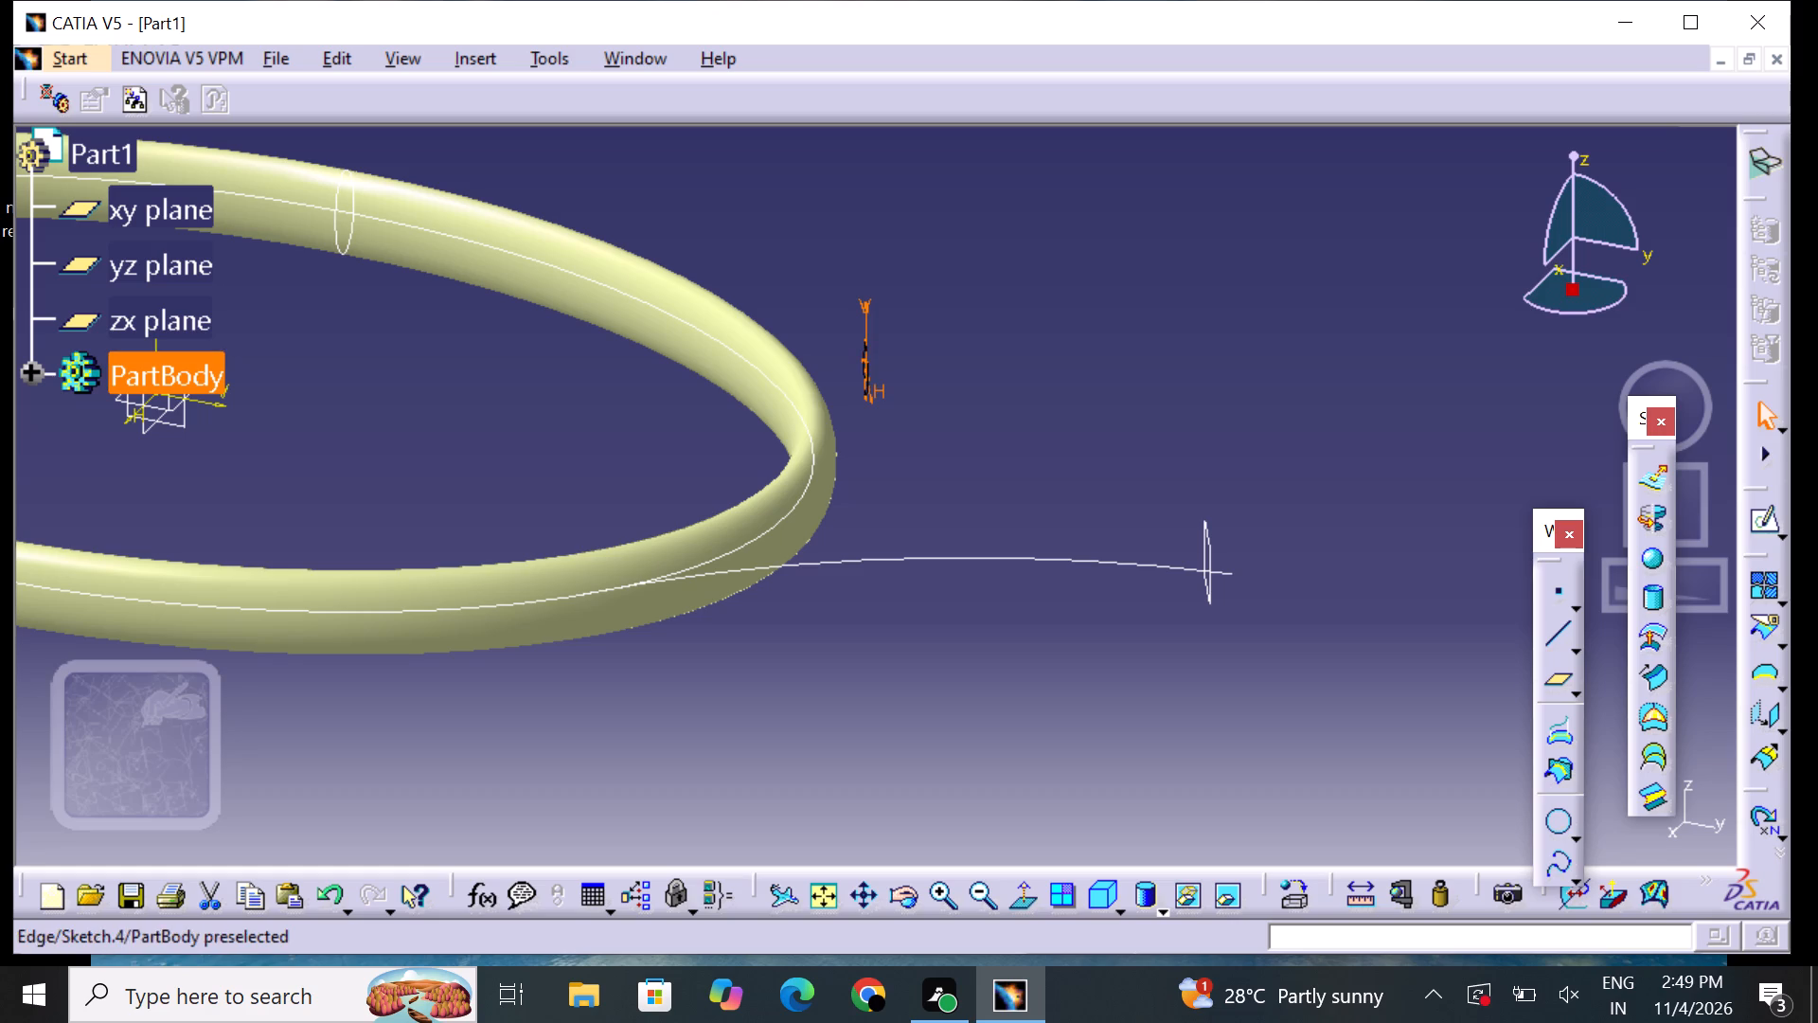
Delete the small ellipse sketch that stands apart from the arc's free end.
{"action": "left_click_drag", "start_coordinate": [867, 364], "coordinate": [913, 418]}
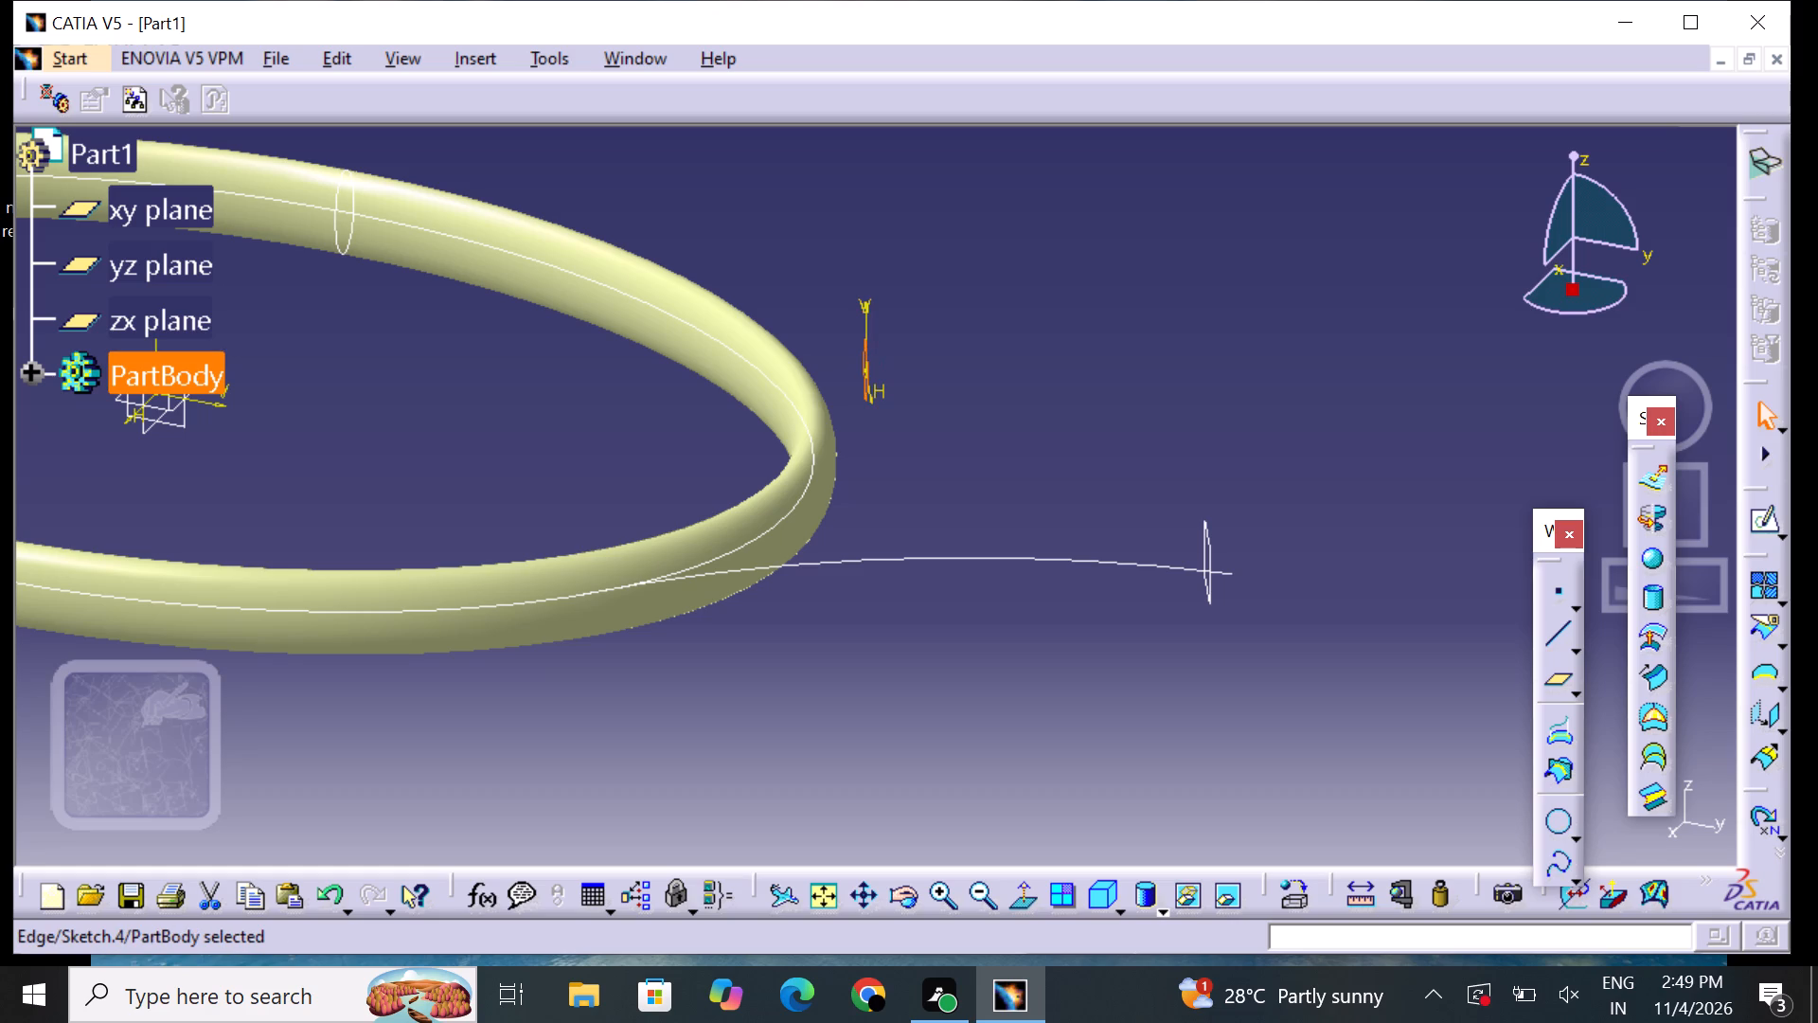
{"action": "left_click_drag", "start_coordinate": [913, 418], "coordinate": [1063, 501]}
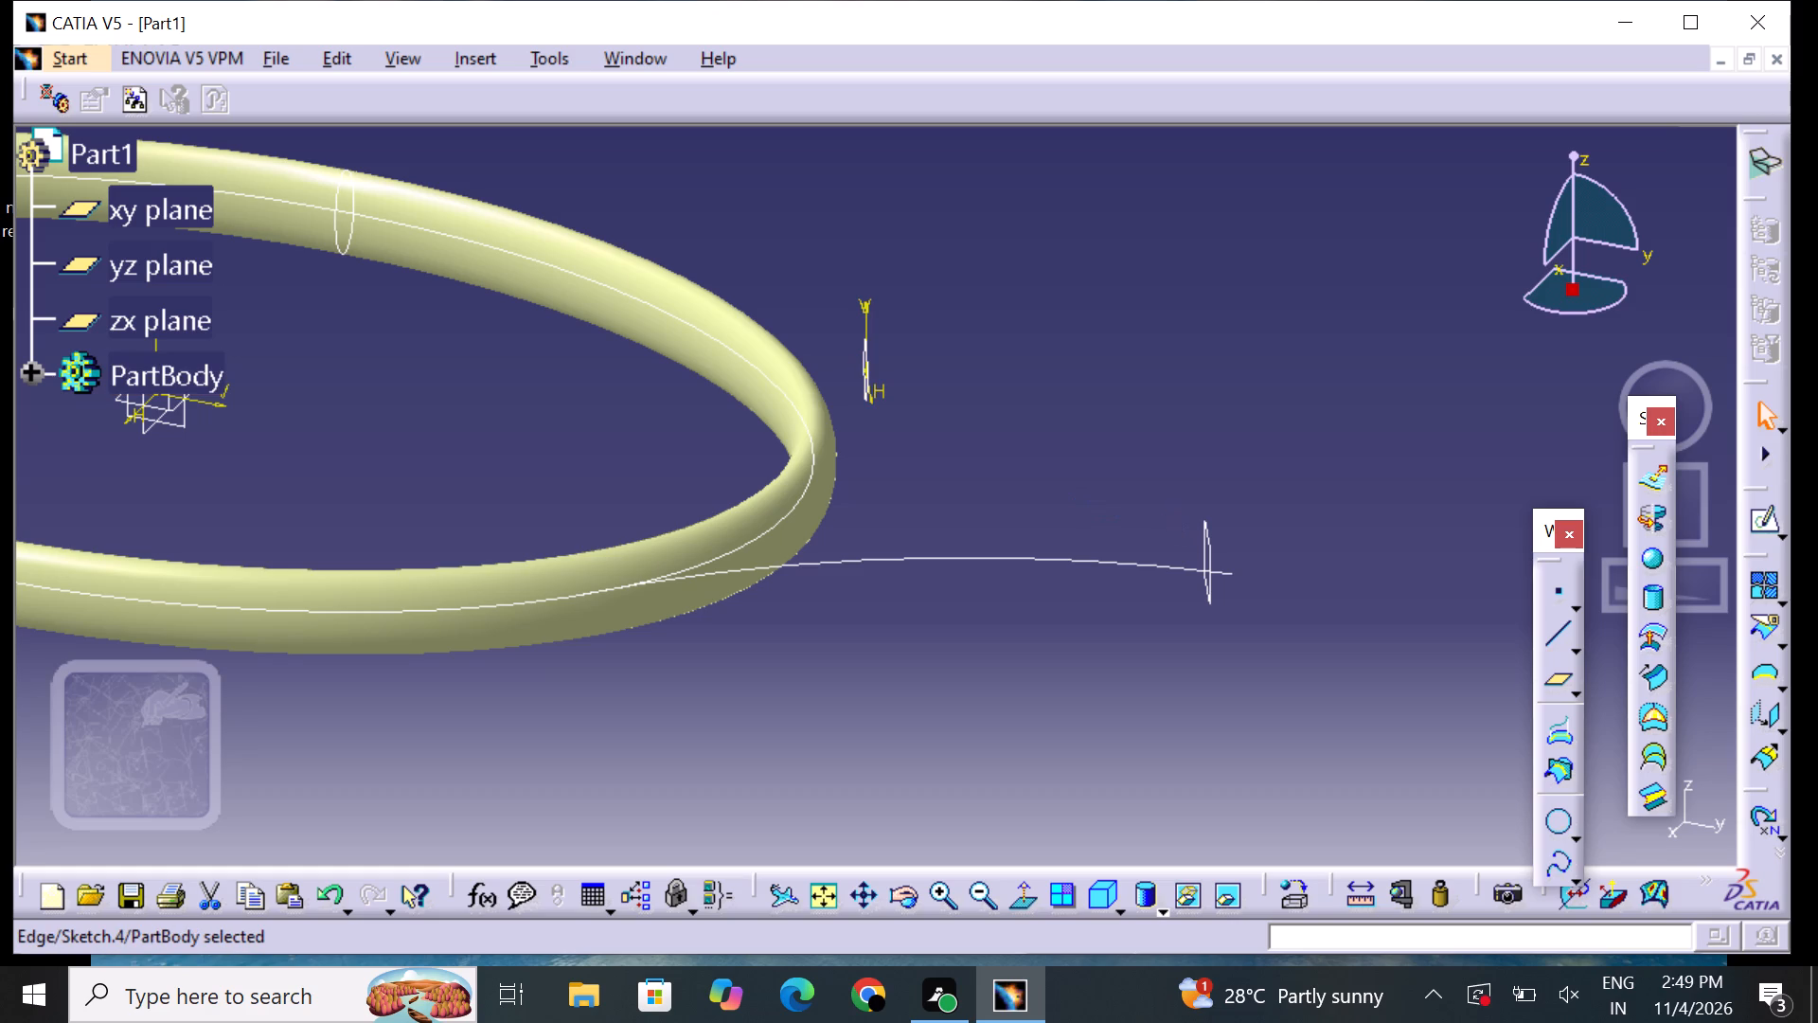
{"action": "left_click", "coordinate": [868, 377]}
{"action": "right_click_drag", "start_coordinate": [867, 374], "coordinate": [867, 384]}
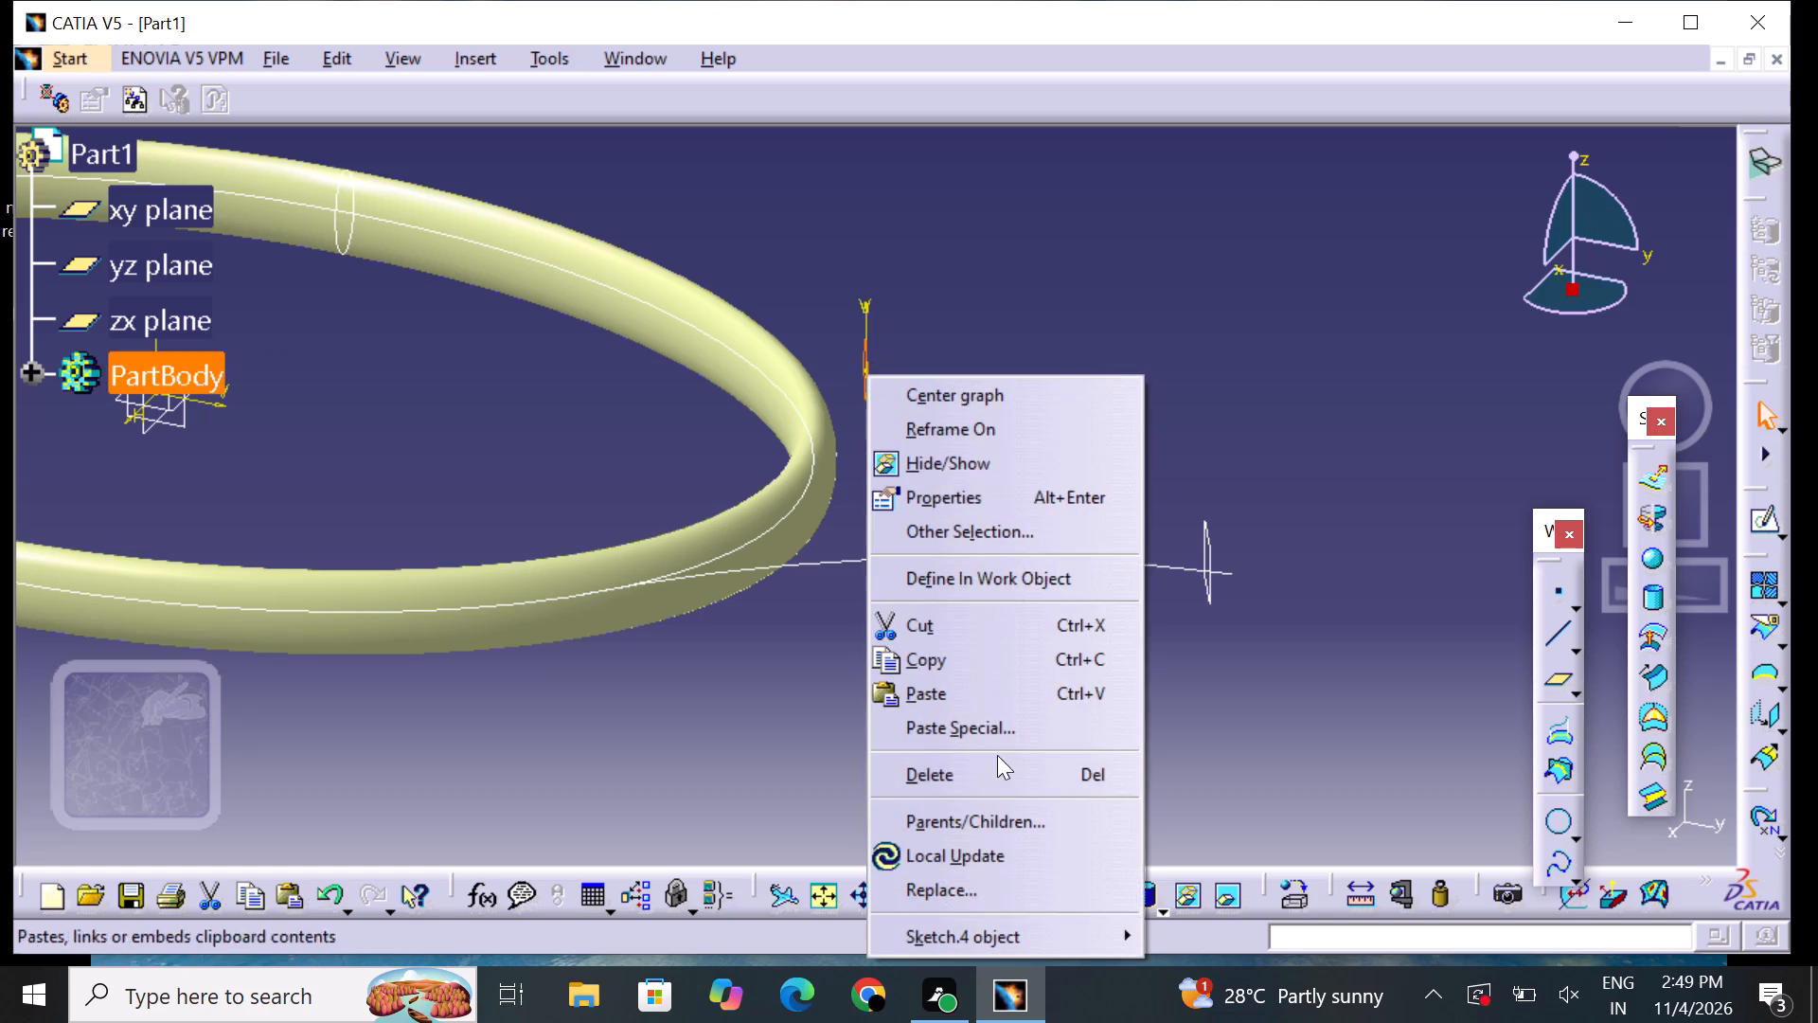
{"action": "left_click", "coordinate": [995, 764]}
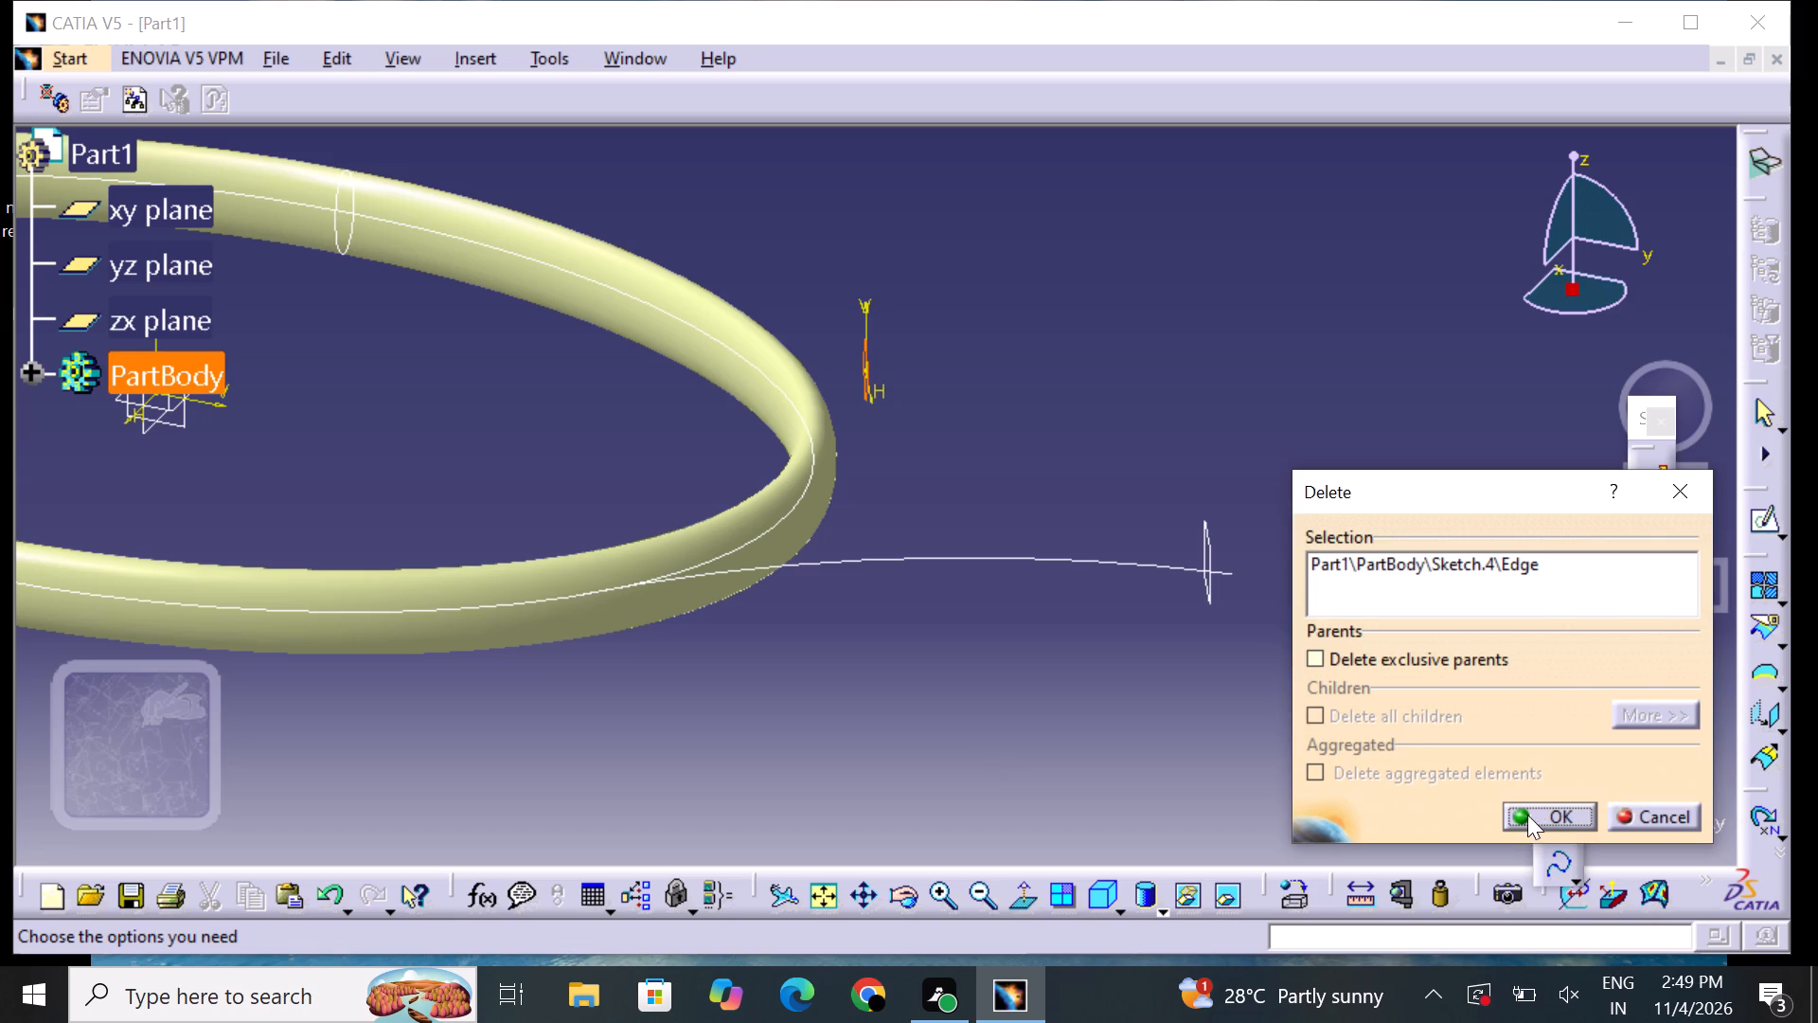
{"action": "left_click", "coordinate": [1534, 812]}
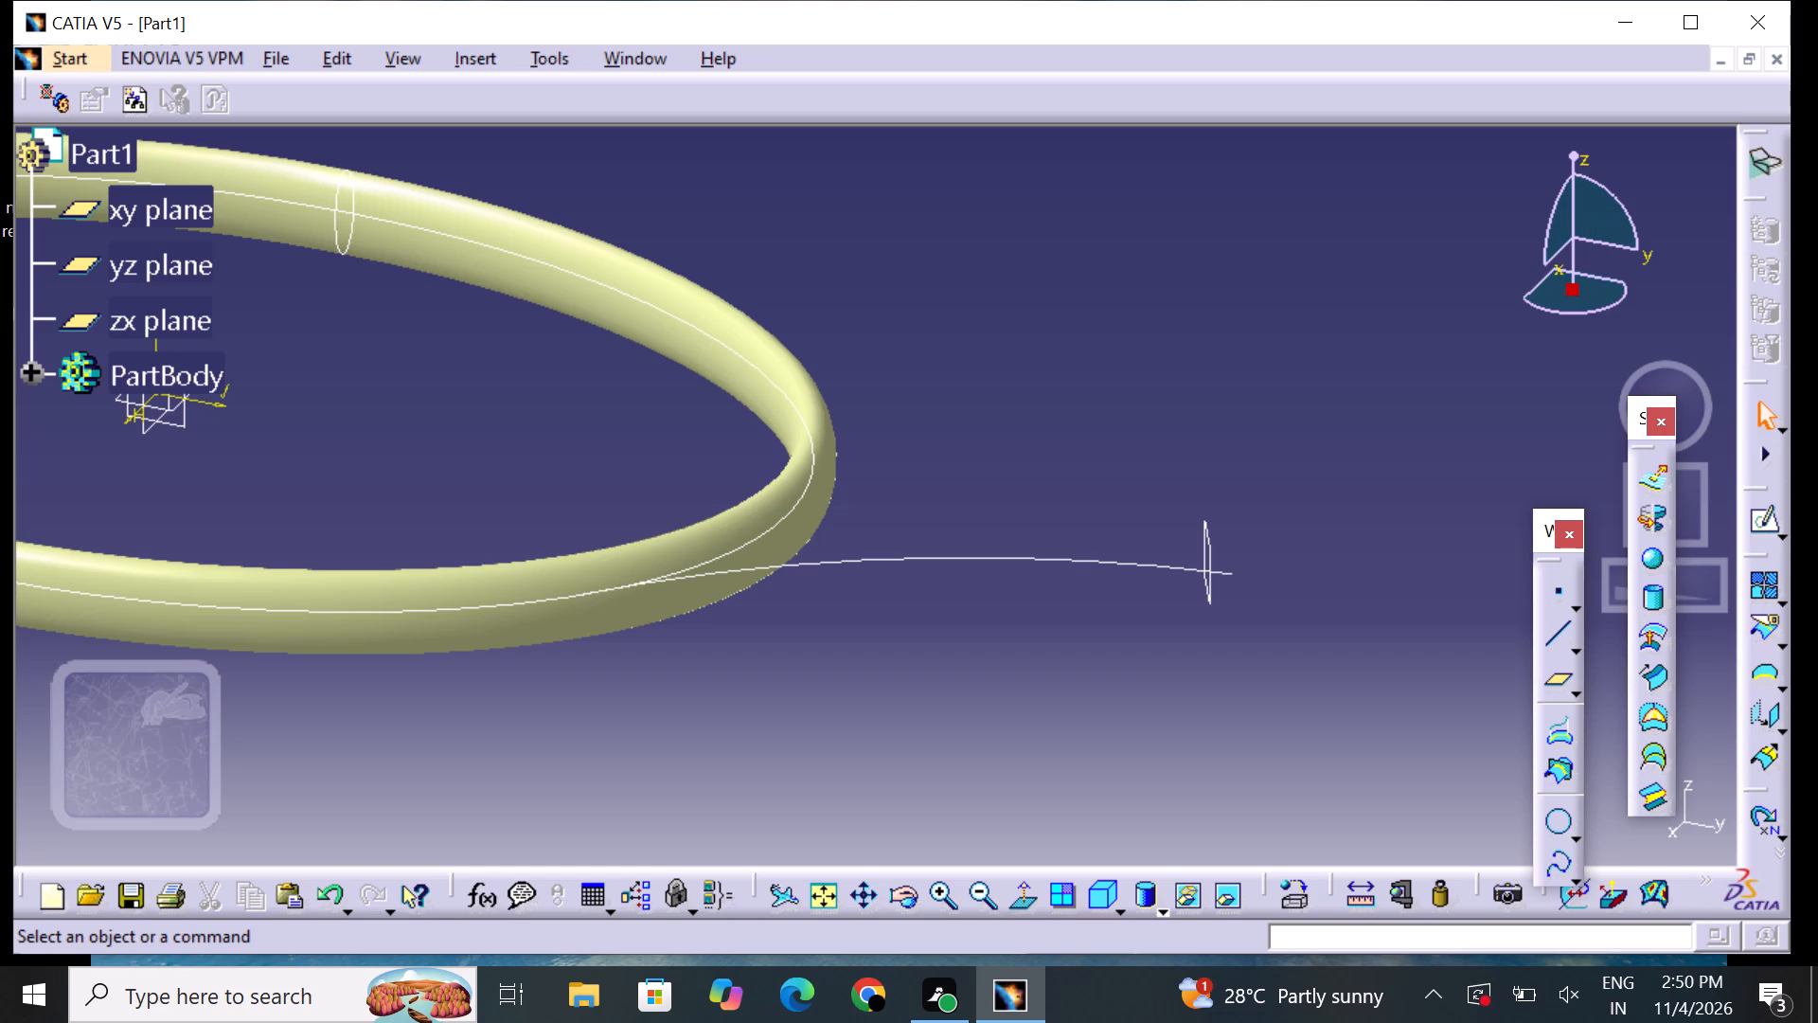
Delete the plane normal to the arc near its outer free end.
{"action": "left_click_drag", "start_coordinate": [1212, 578], "coordinate": [1180, 579]}
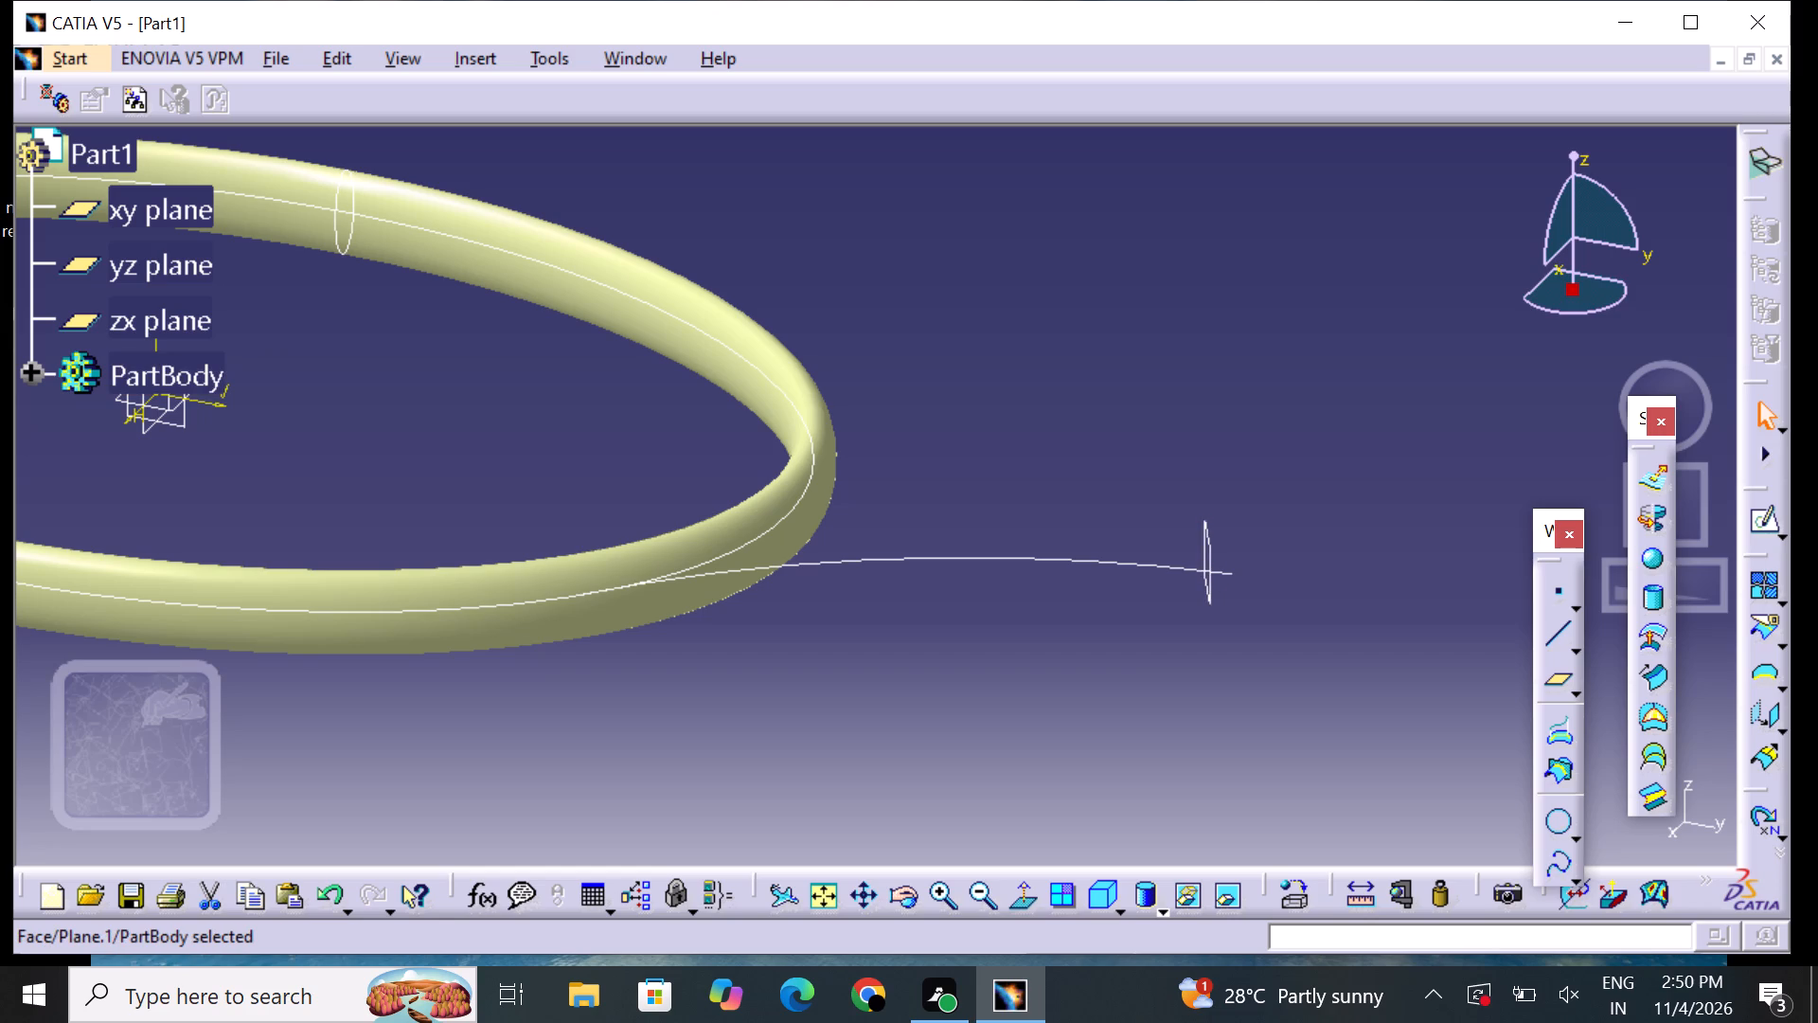
{"action": "left_click", "coordinate": [1203, 573]}
{"action": "right_click", "coordinate": [1203, 573]}
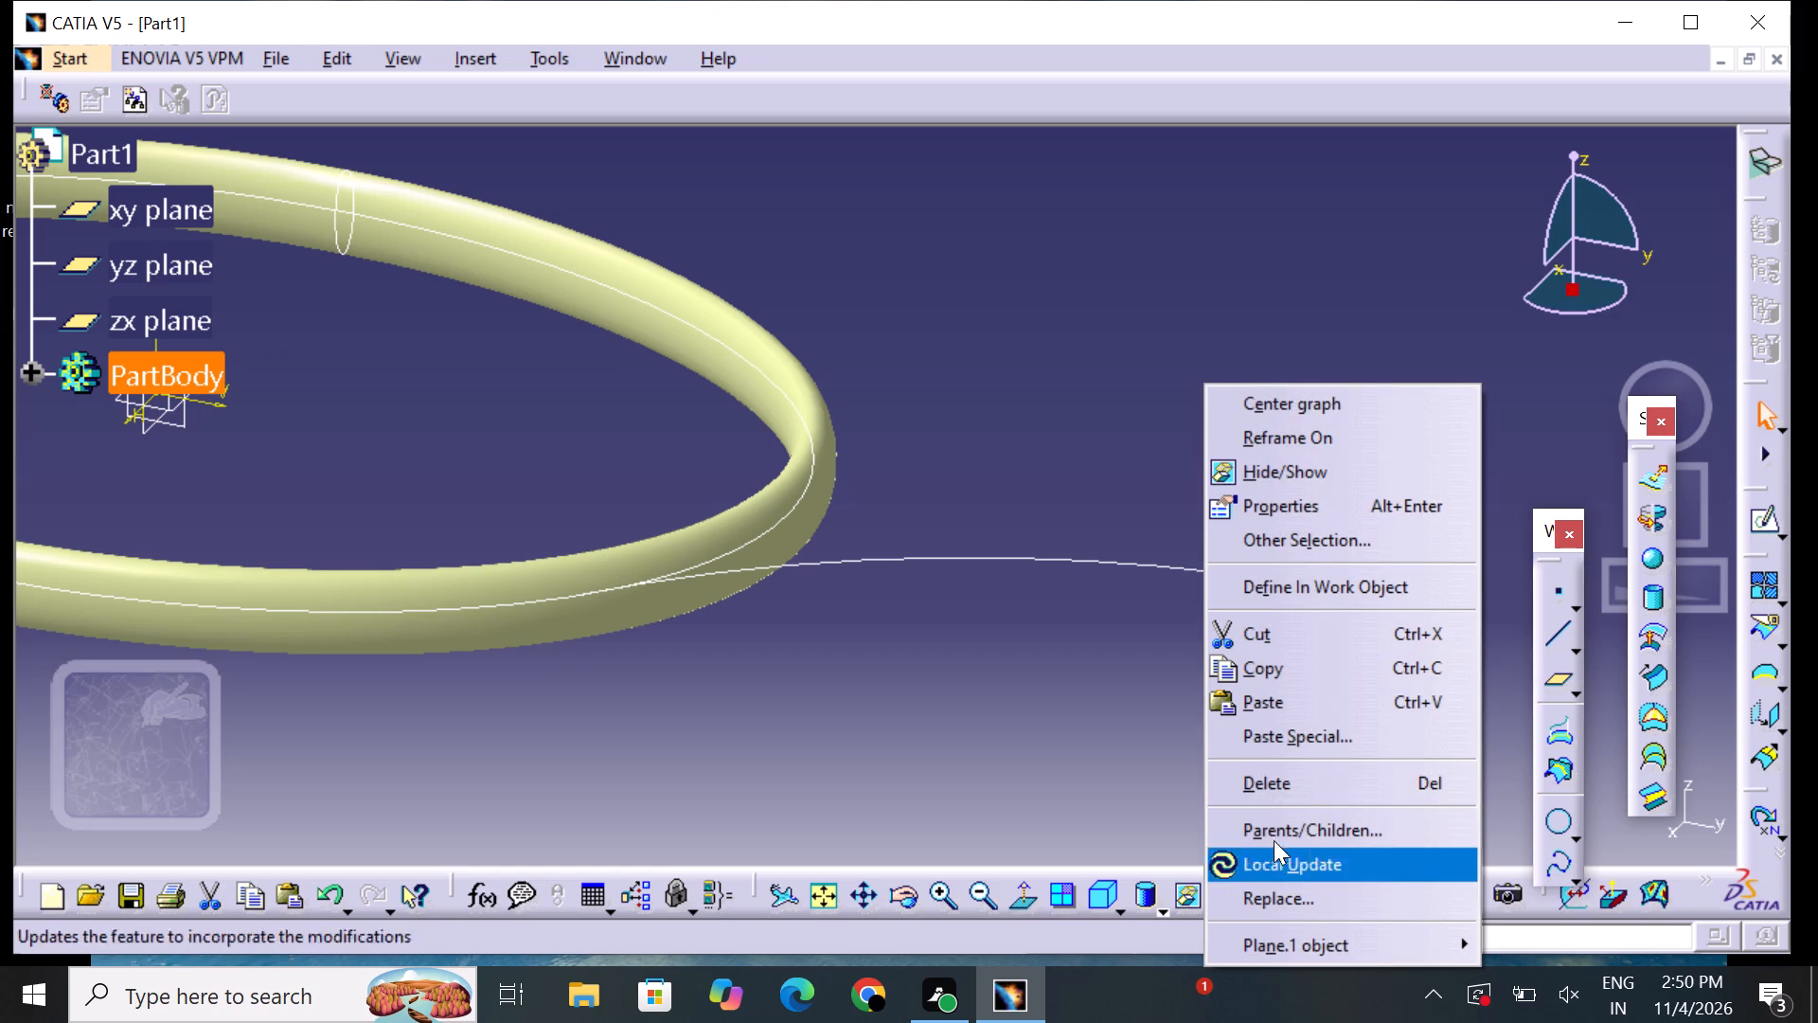
{"action": "left_click", "coordinate": [1264, 788]}
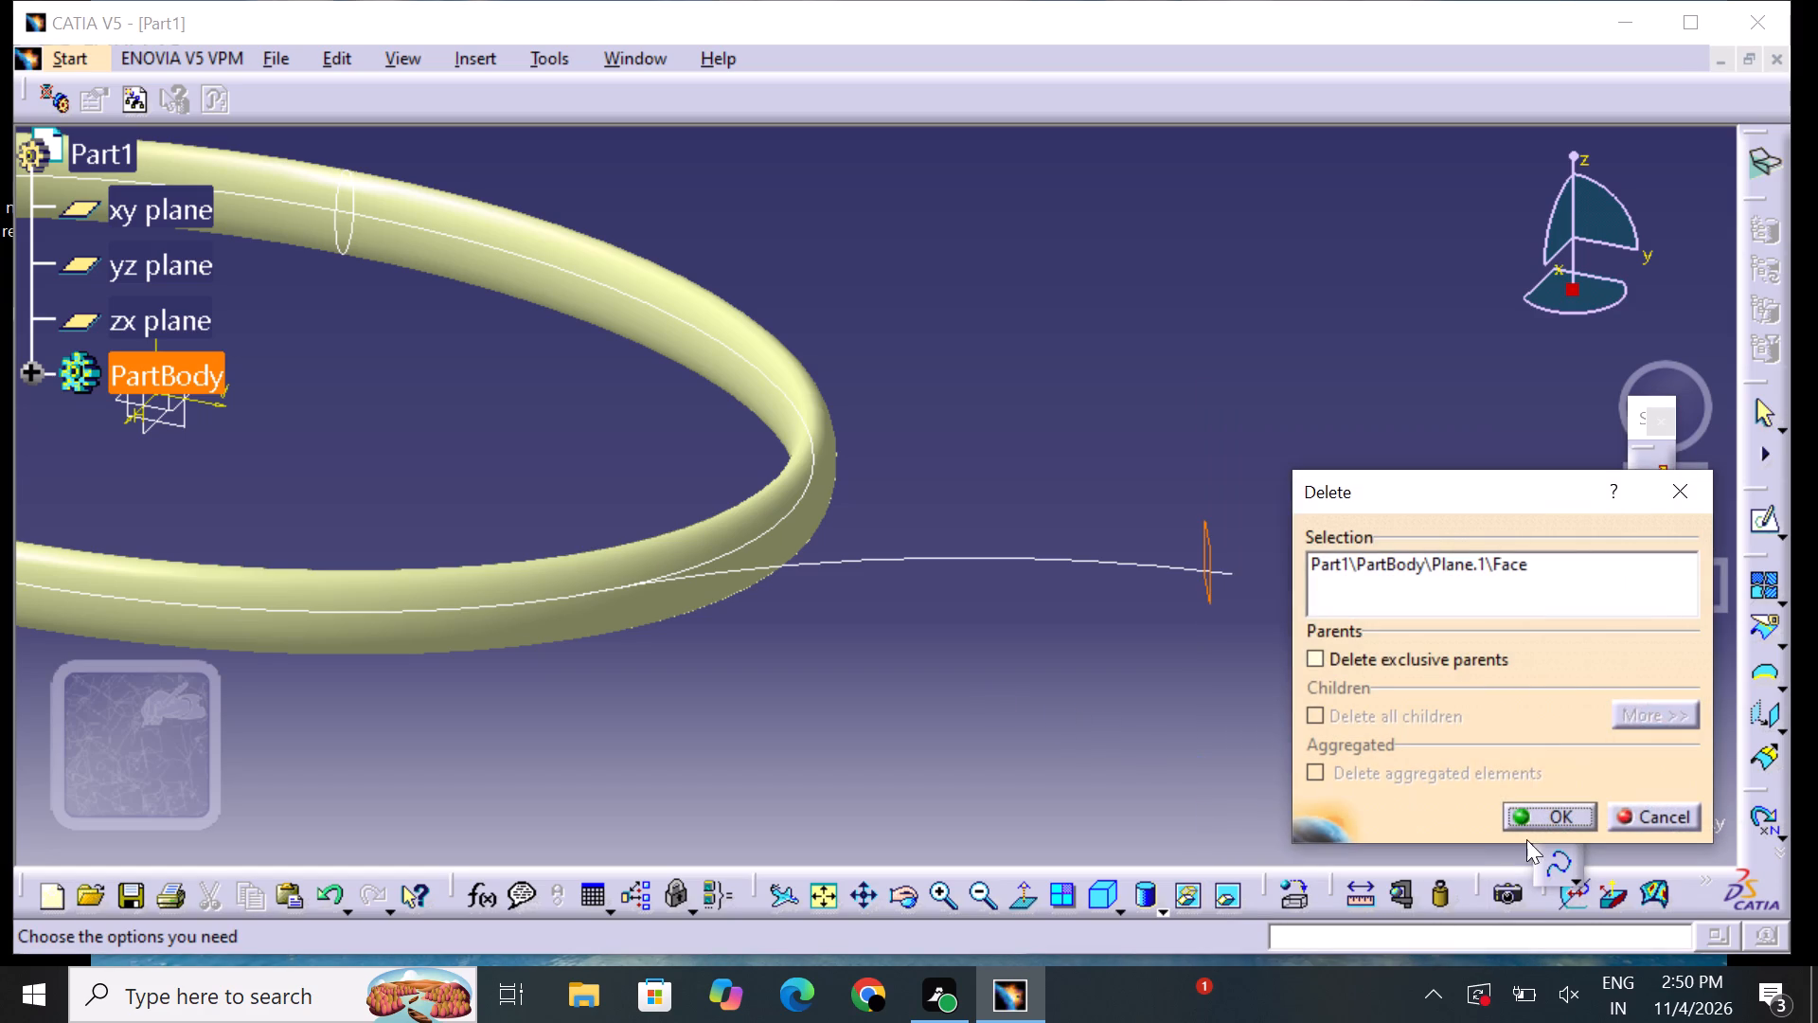
{"action": "left_click", "coordinate": [1549, 815]}
Define a plane offset about 247 mm from the zx plane, near the arc's outer free end.
{"action": "middle_click_drag", "start_coordinate": [949, 724], "coordinate": [1063, 707]}
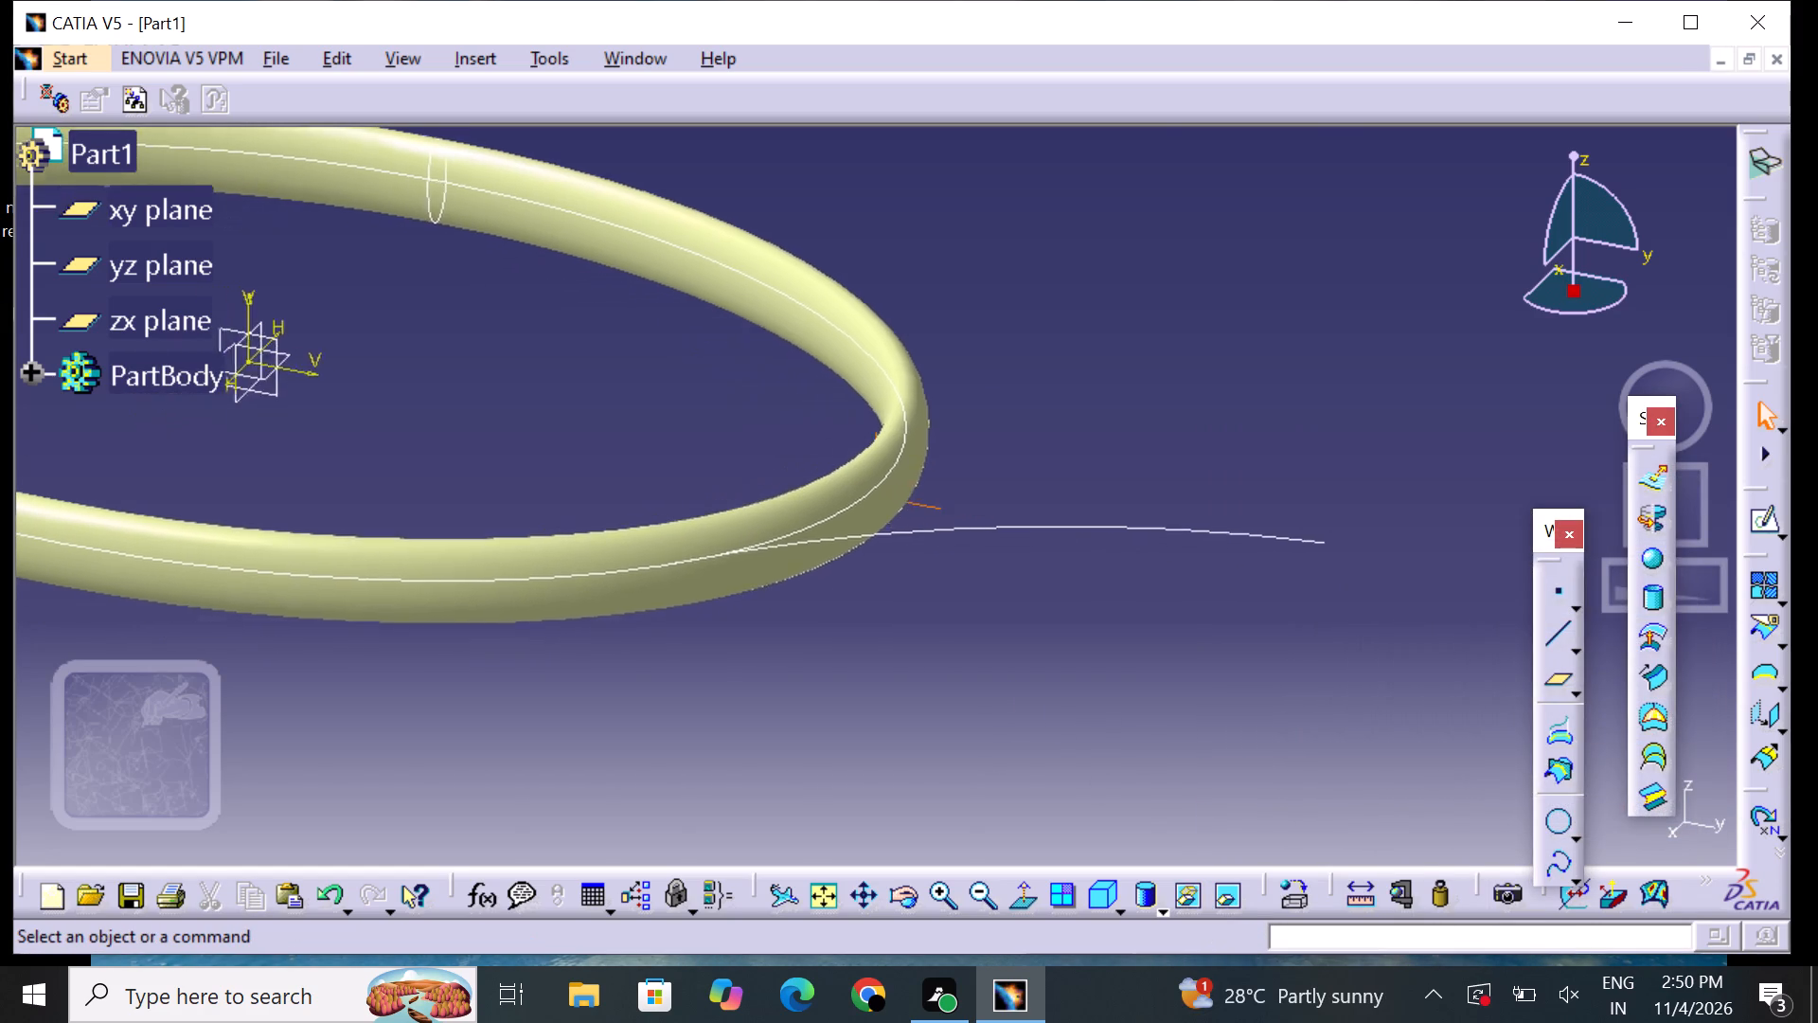
{"action": "middle_click_drag", "start_coordinate": [1063, 707], "coordinate": [1142, 747]}
{"action": "left_click", "coordinate": [1562, 681]}
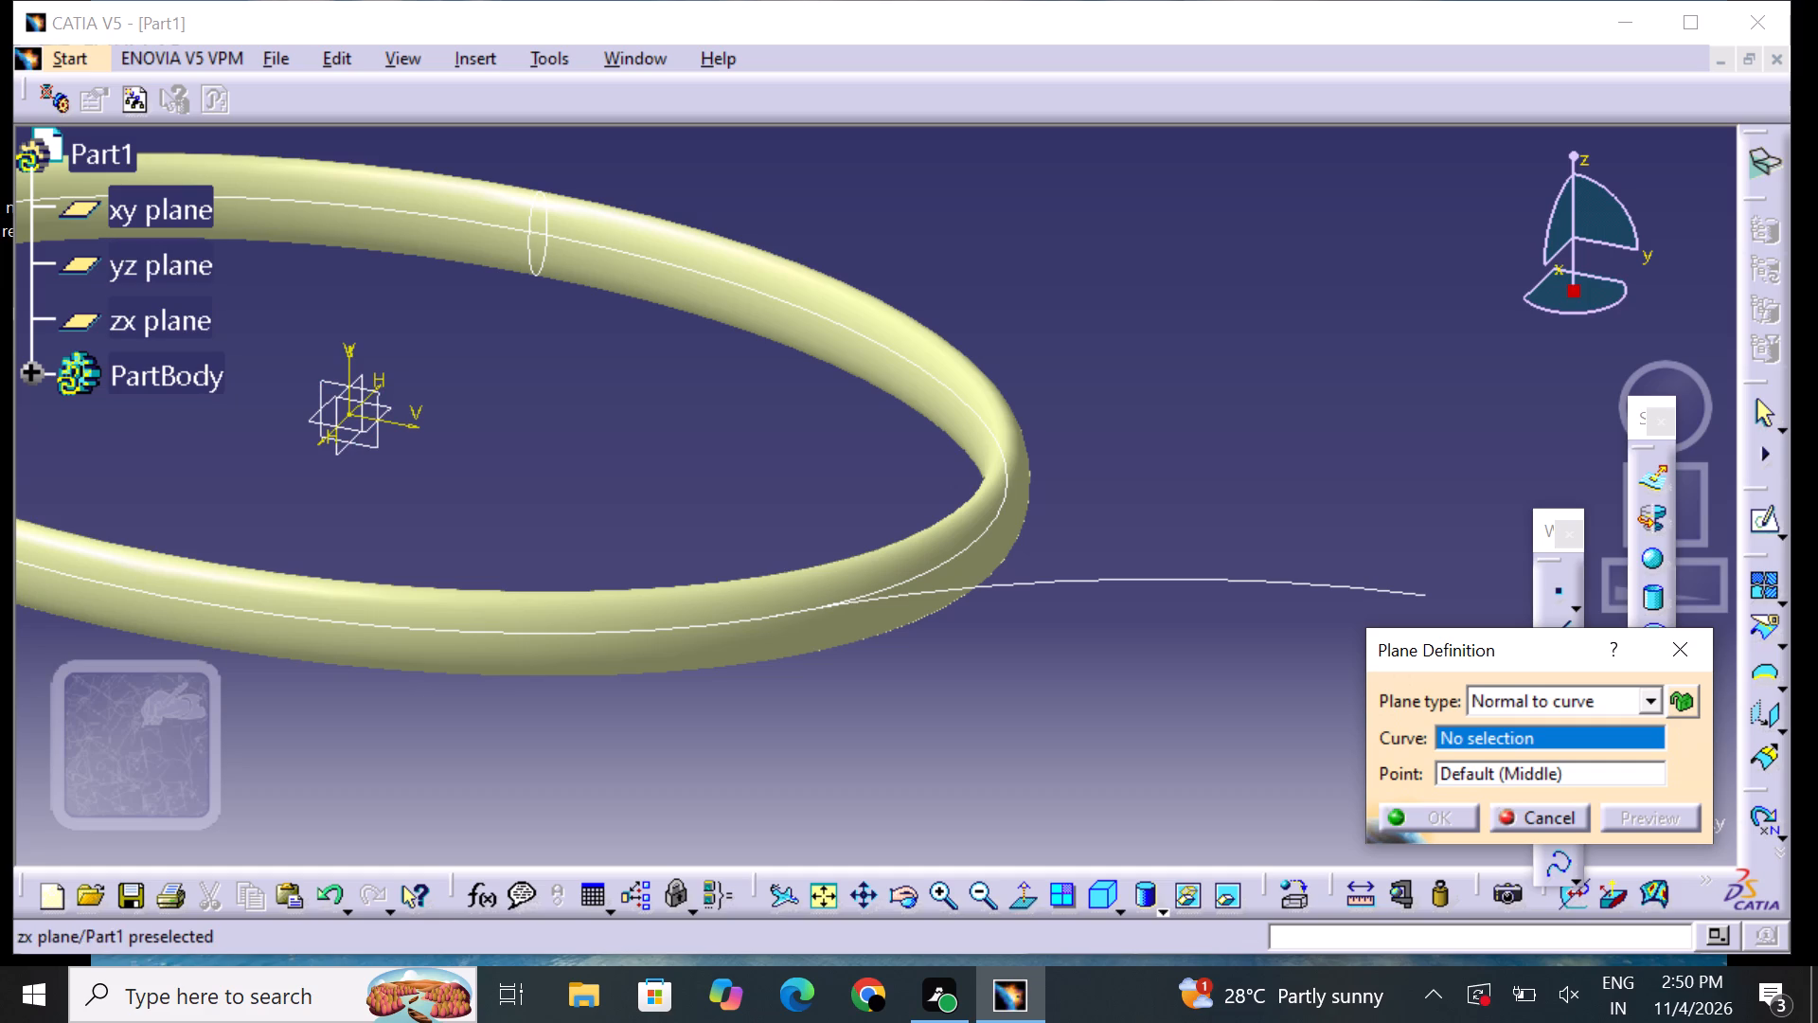
{"action": "left_click", "coordinate": [334, 406]}
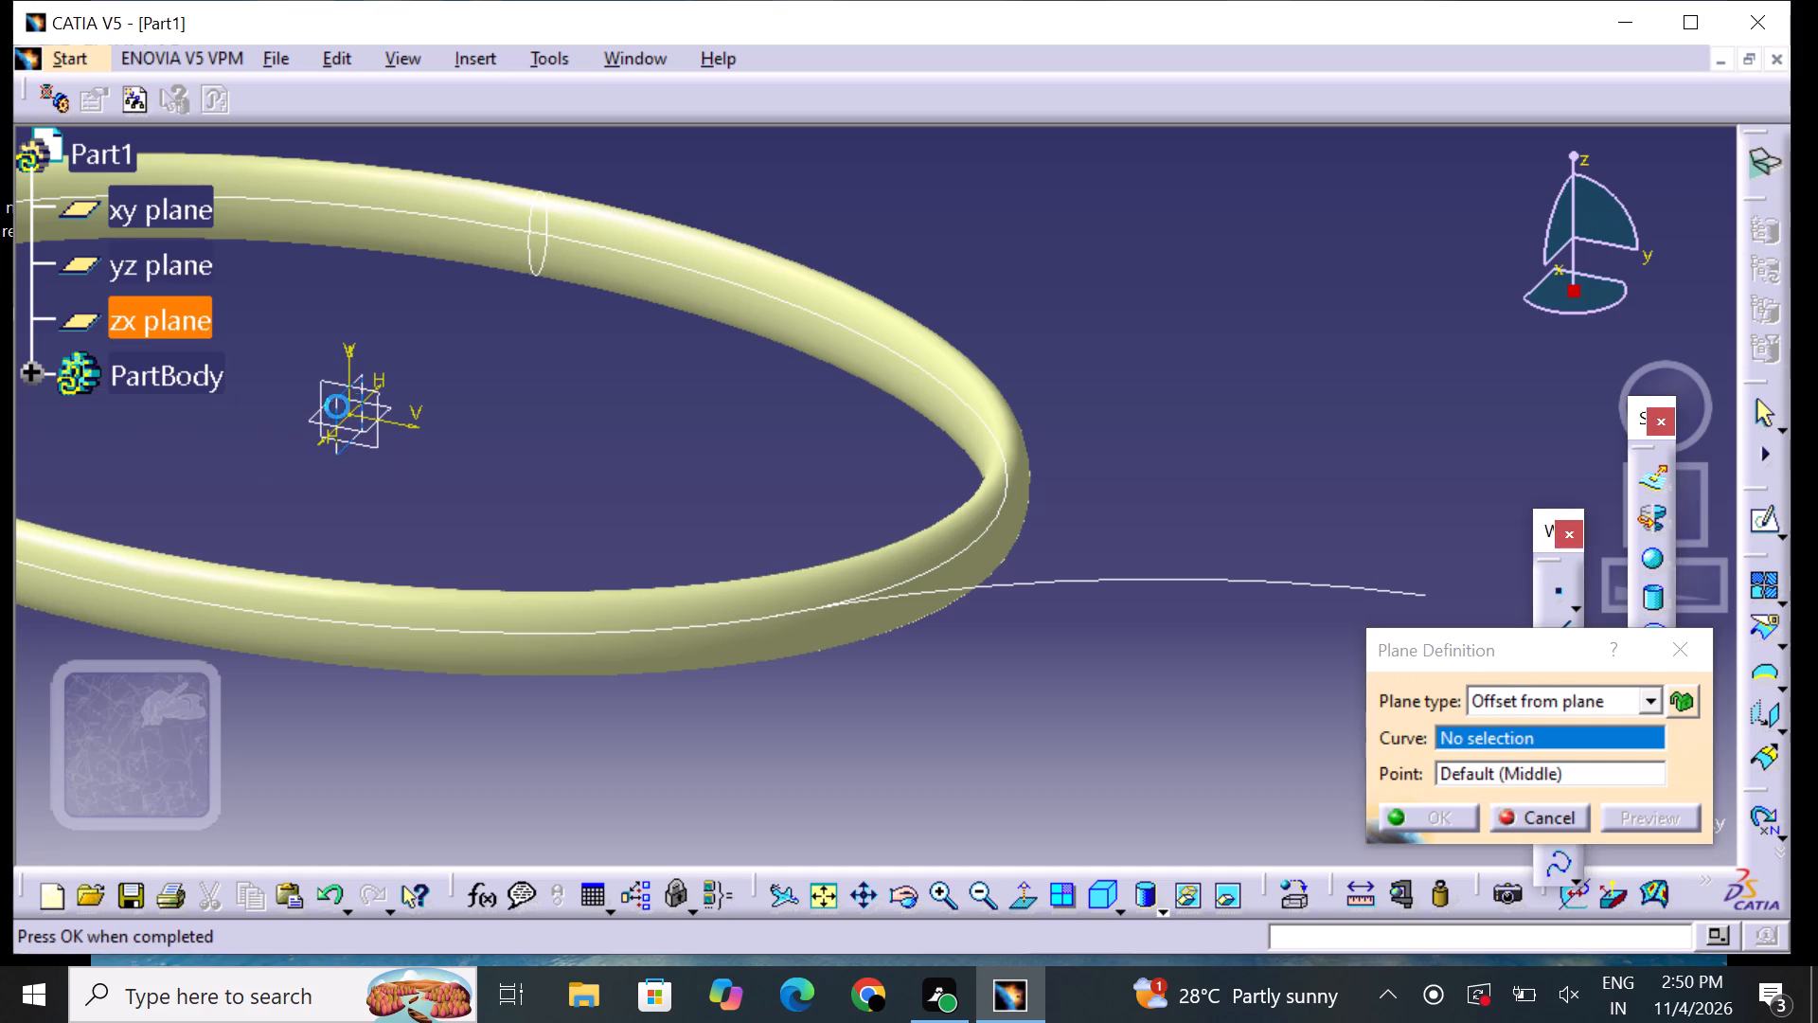
{"action": "left_click_drag", "start_coordinate": [433, 439], "coordinate": [435, 439]}
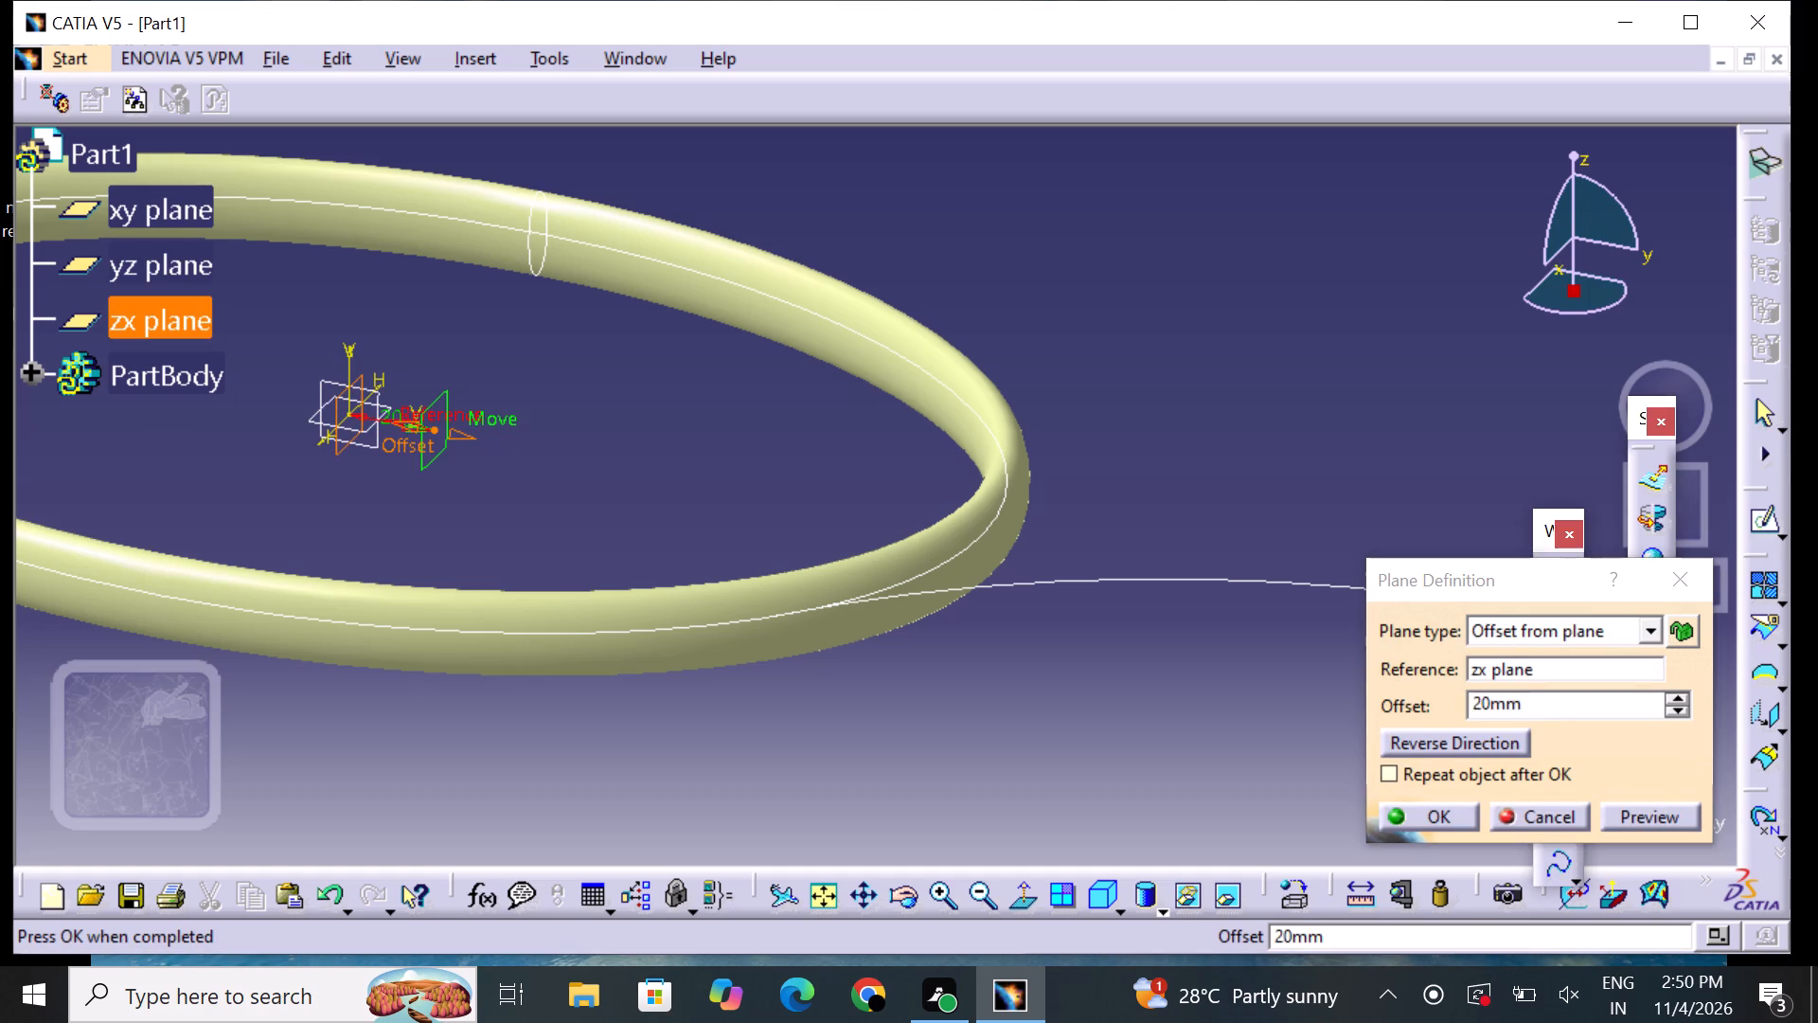
{"action": "left_click_drag", "start_coordinate": [435, 439], "coordinate": [1126, 564]}
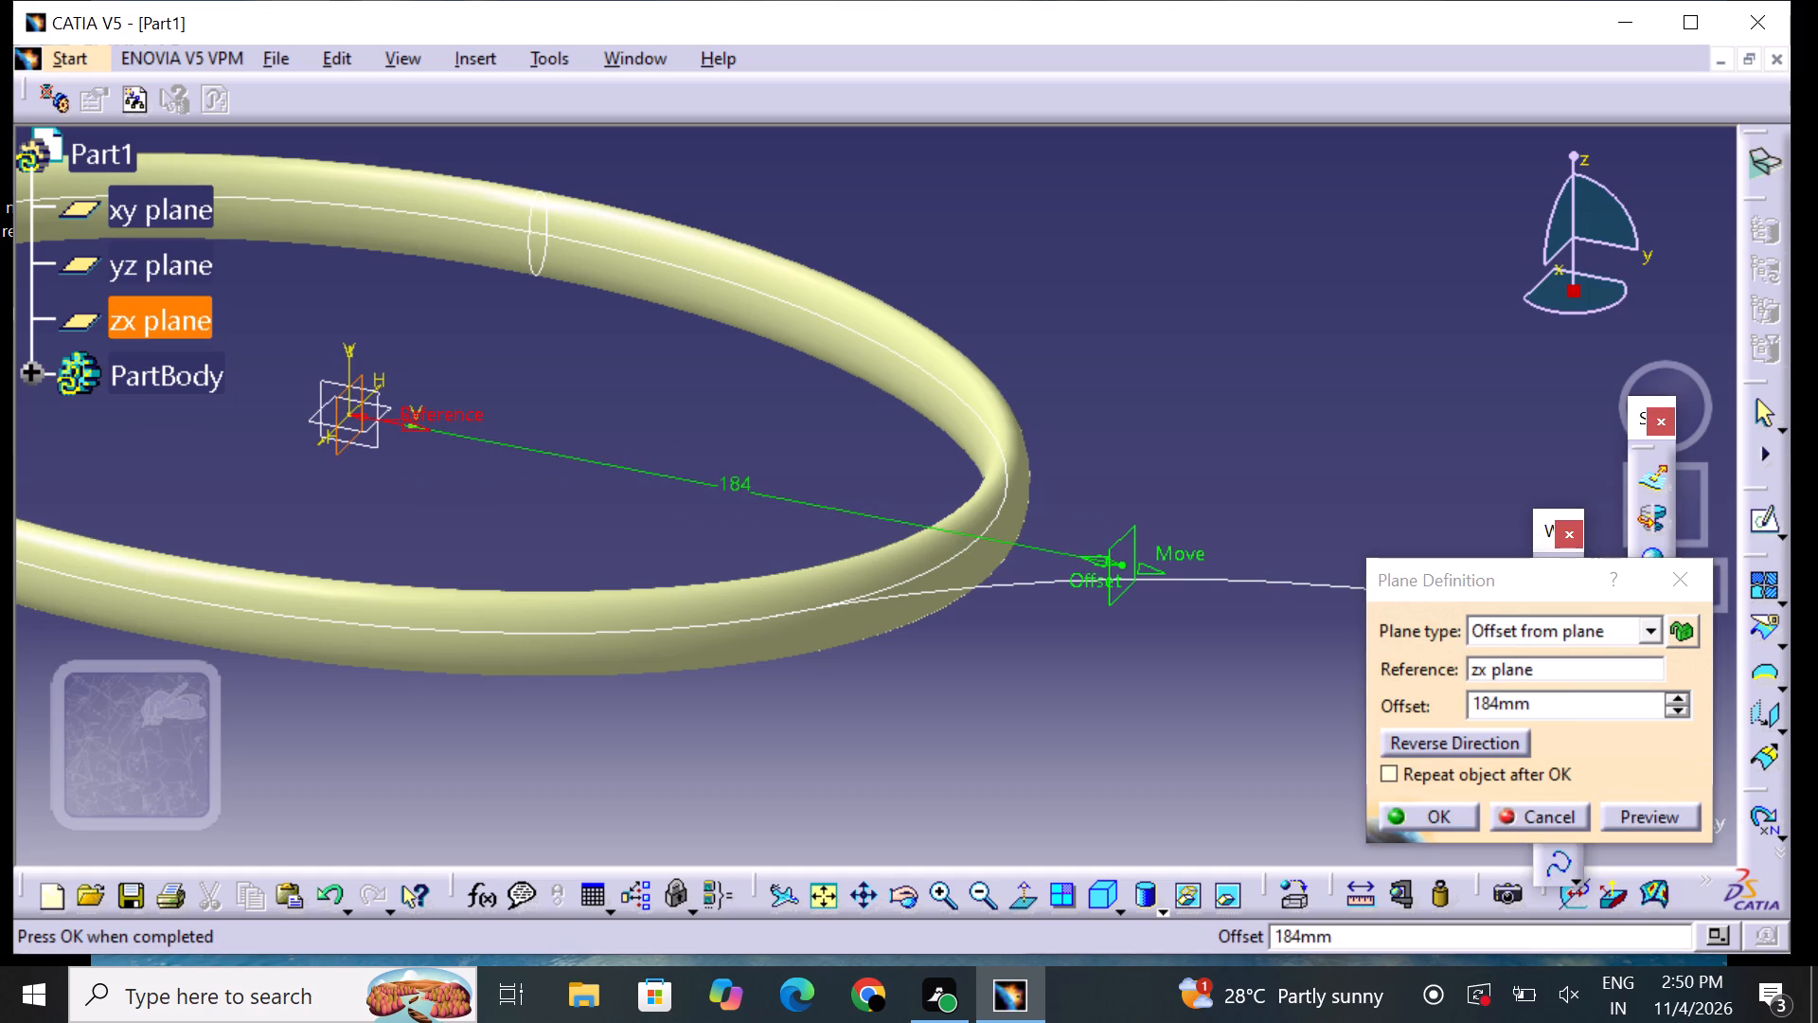
{"action": "middle_click_drag", "start_coordinate": [1173, 668], "coordinate": [938, 673]}
{"action": "left_click_drag", "start_coordinate": [877, 592], "coordinate": [986, 607]}
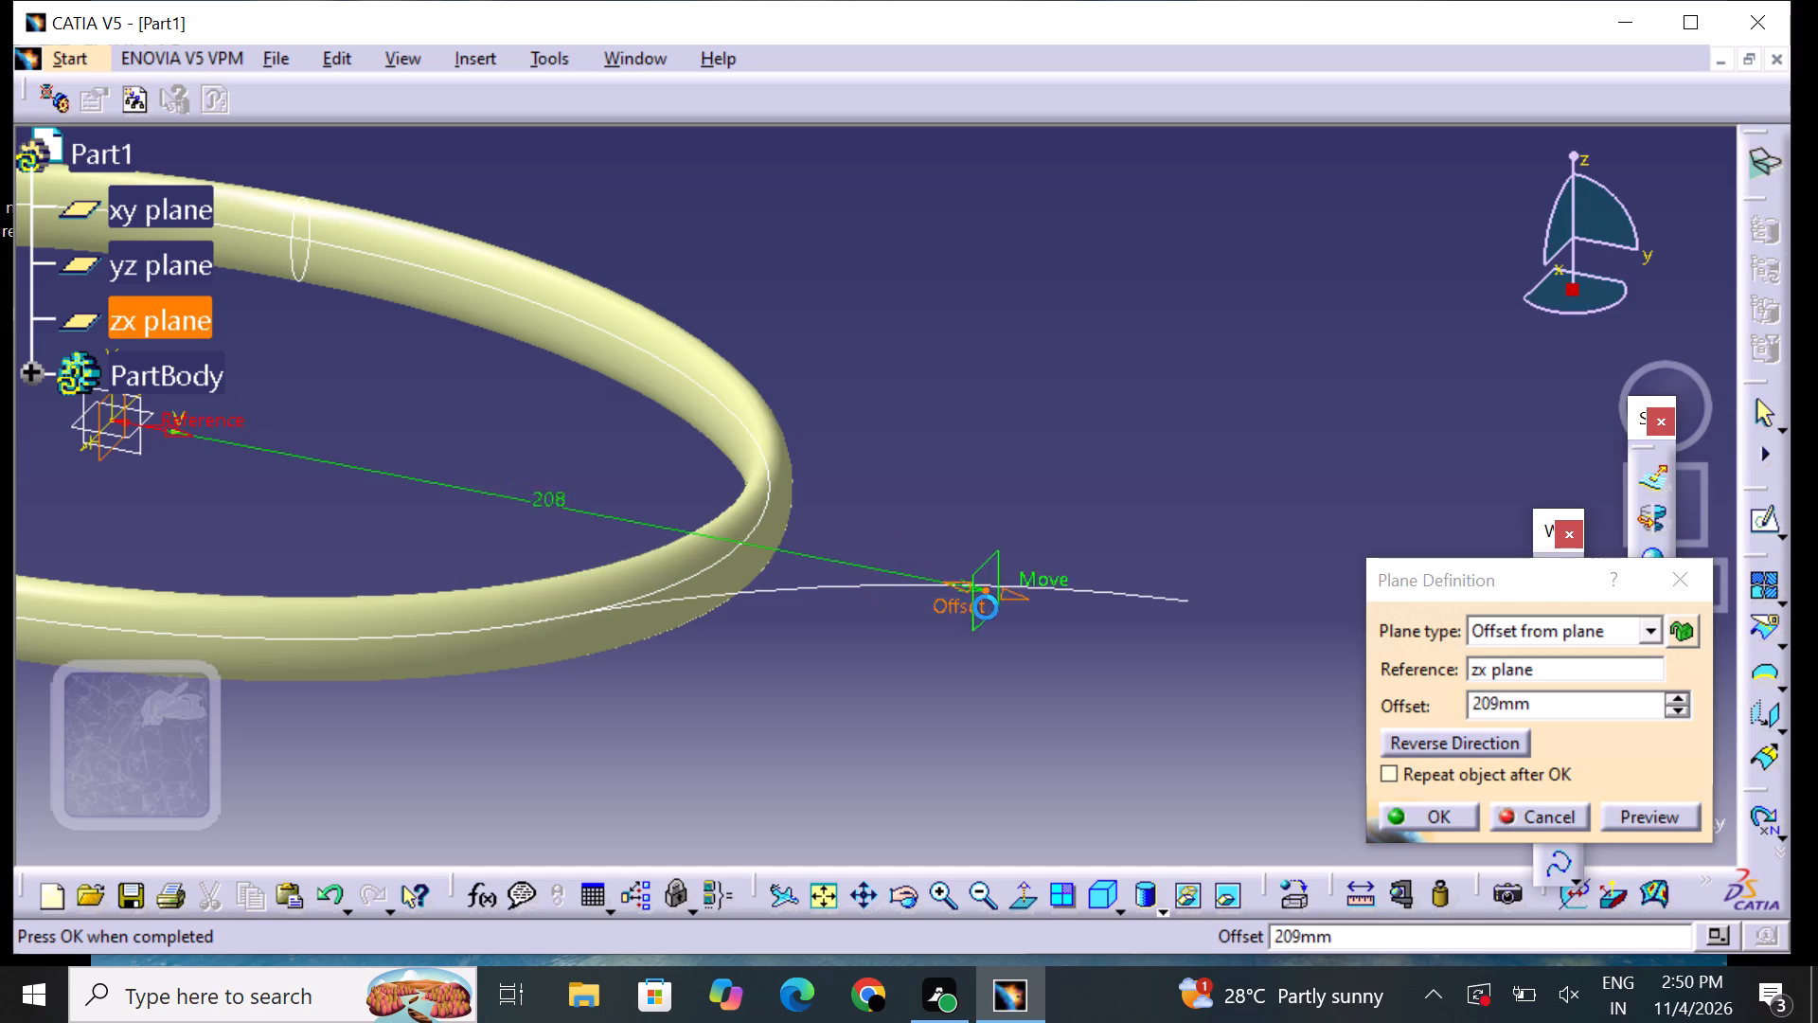
{"action": "left_click_drag", "start_coordinate": [986, 607], "coordinate": [1153, 575]}
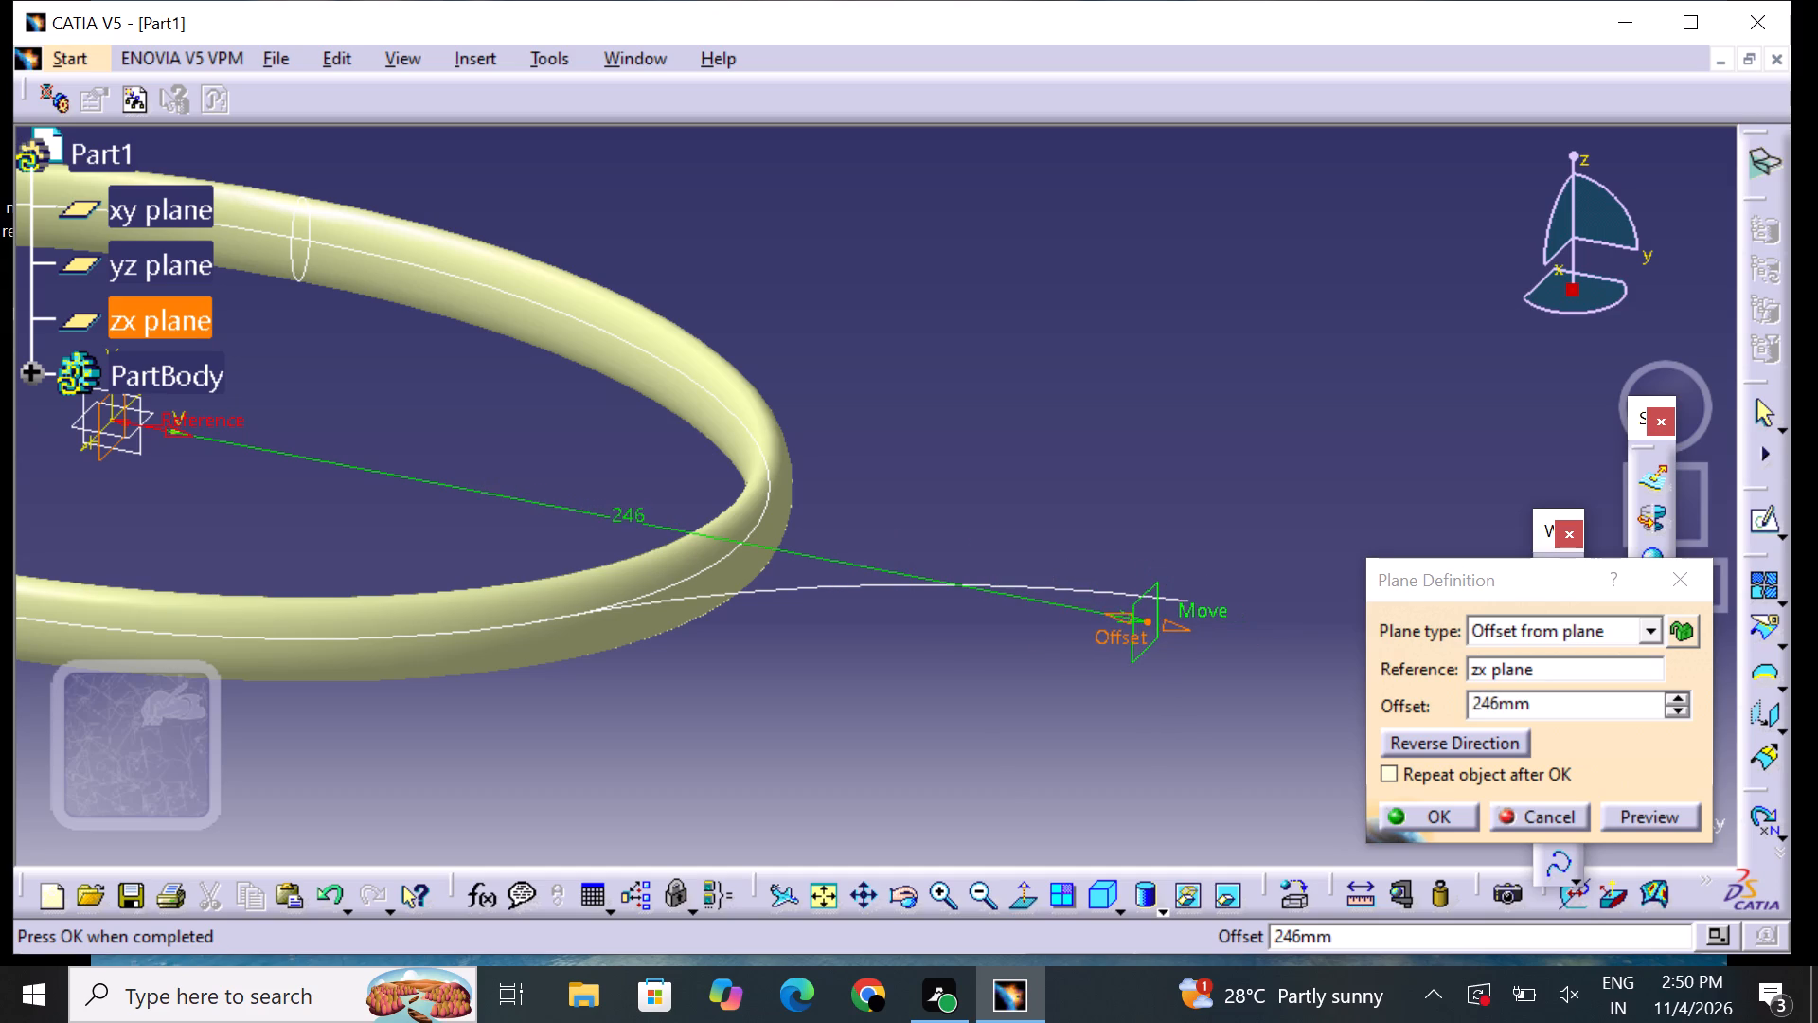
{"action": "left_click_drag", "start_coordinate": [1153, 575], "coordinate": [1158, 572]}
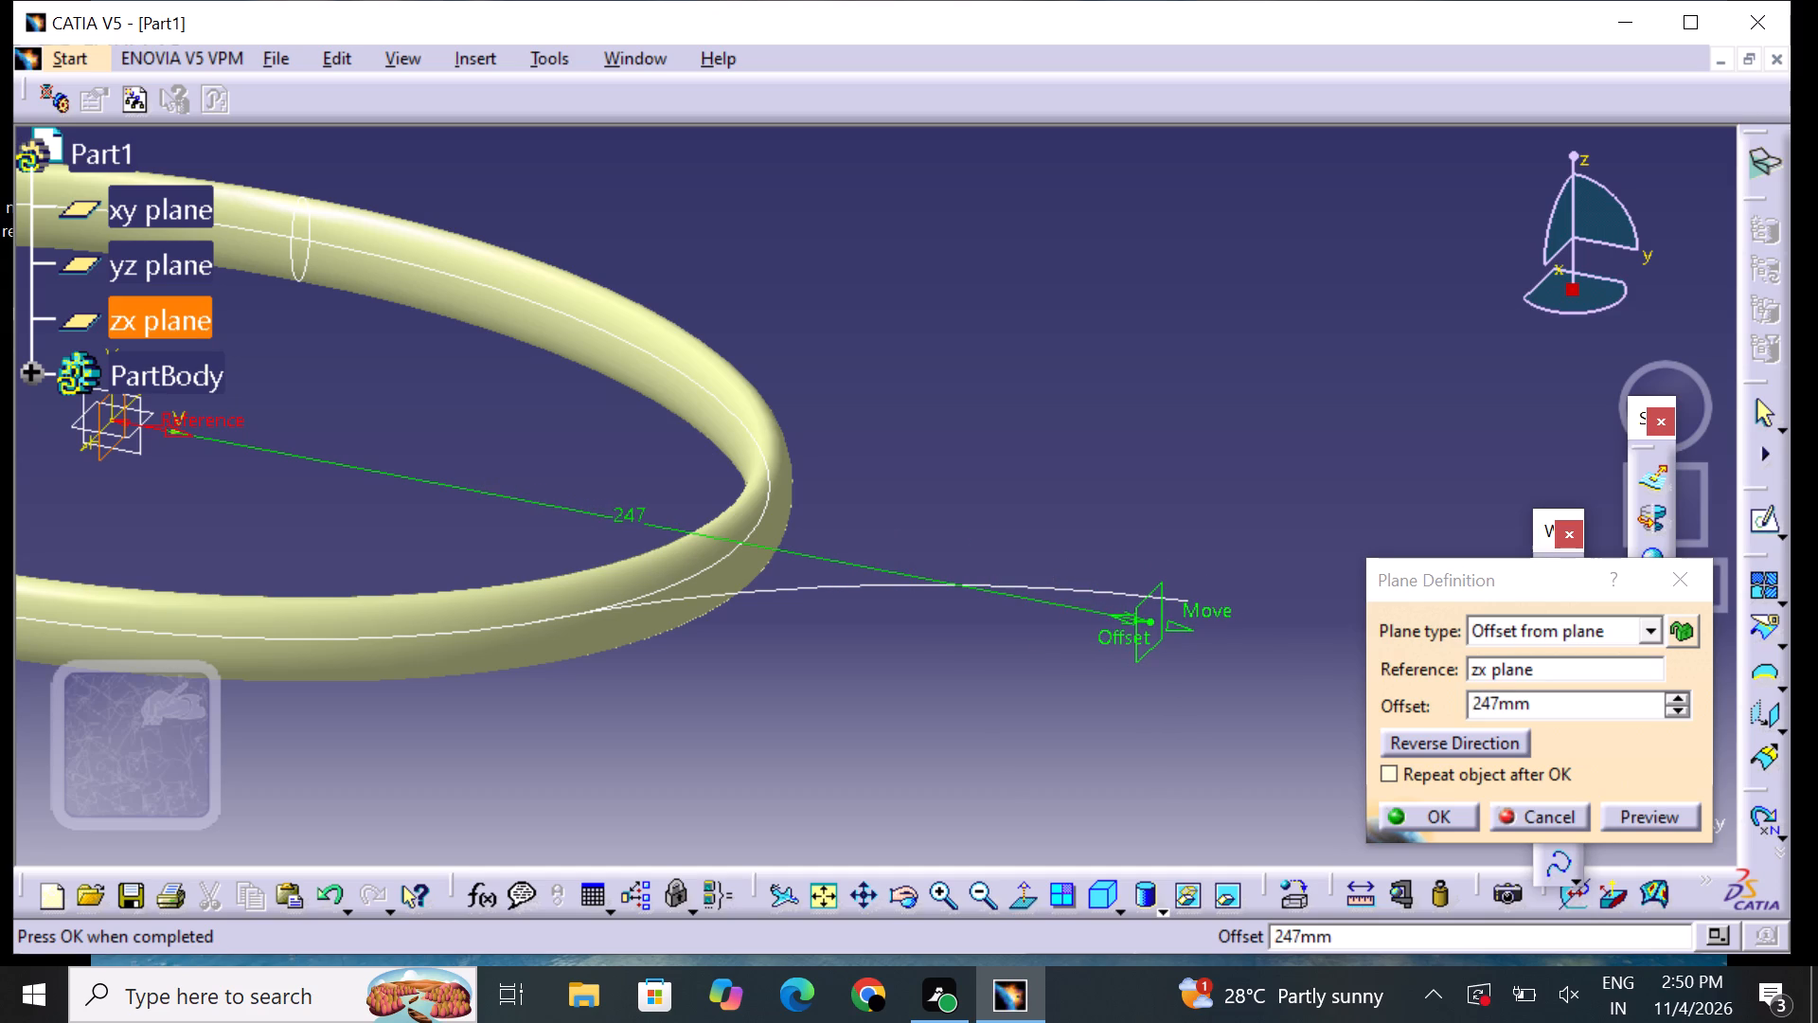
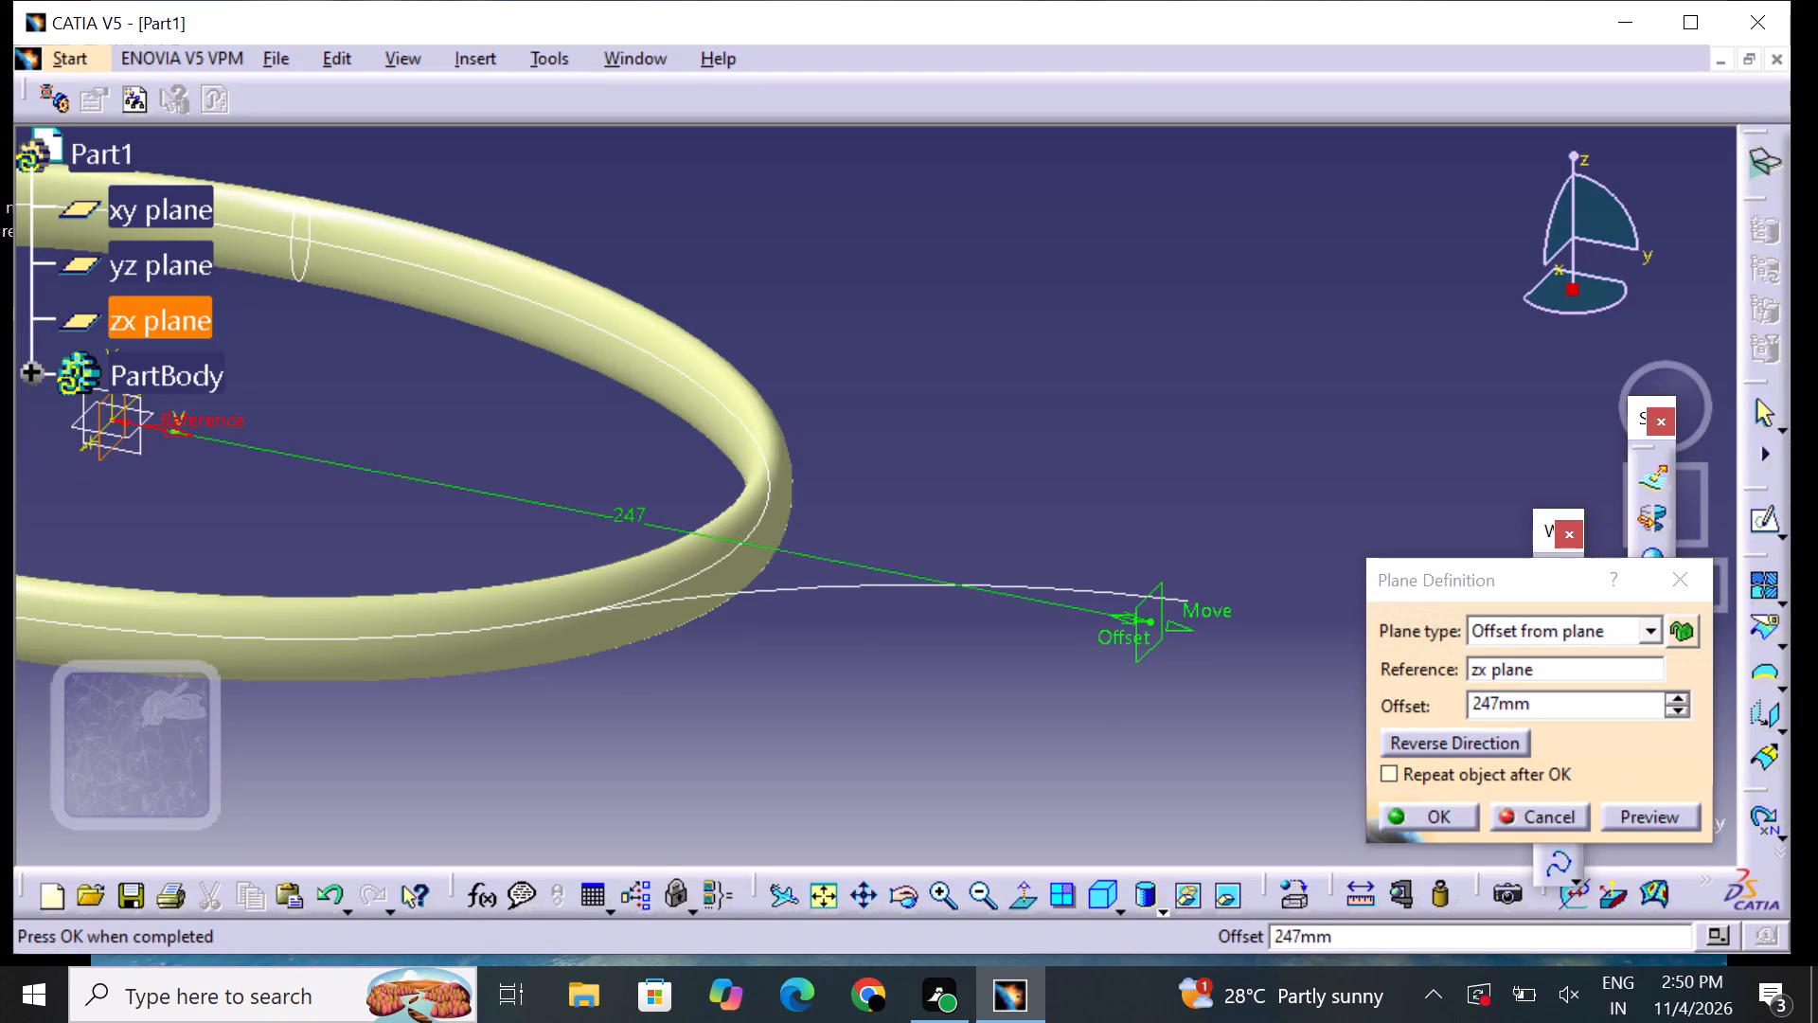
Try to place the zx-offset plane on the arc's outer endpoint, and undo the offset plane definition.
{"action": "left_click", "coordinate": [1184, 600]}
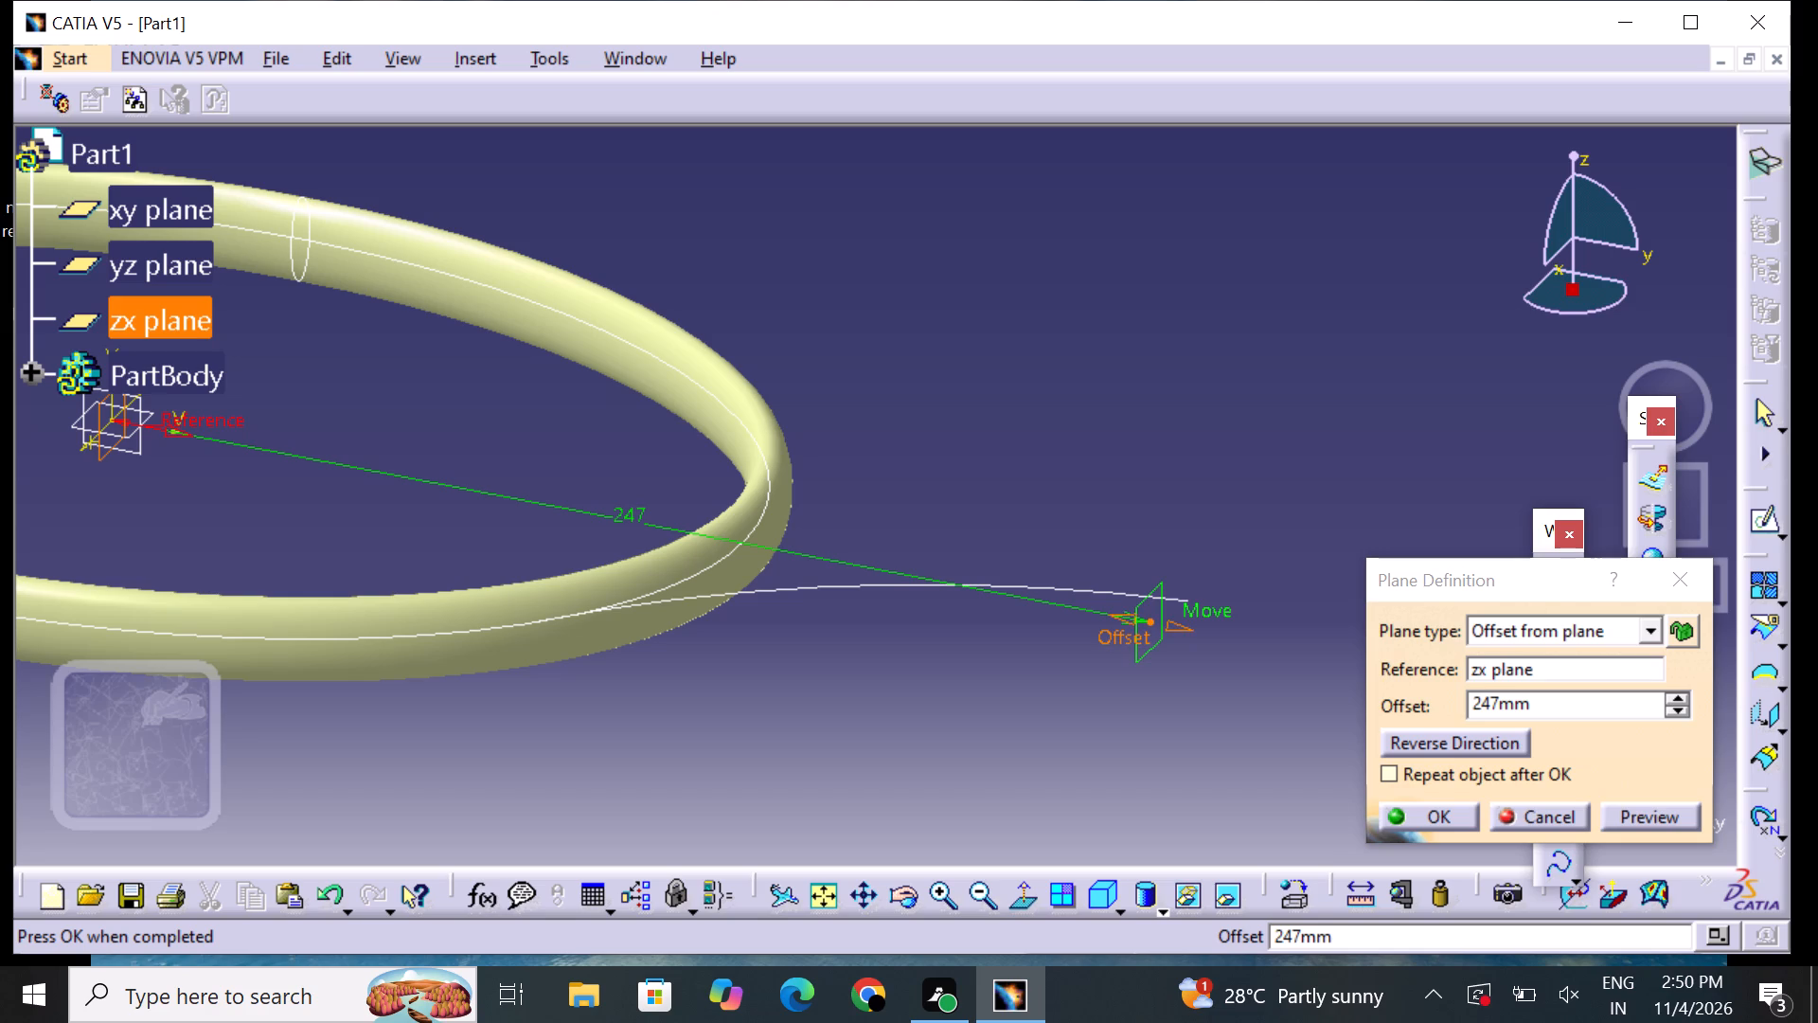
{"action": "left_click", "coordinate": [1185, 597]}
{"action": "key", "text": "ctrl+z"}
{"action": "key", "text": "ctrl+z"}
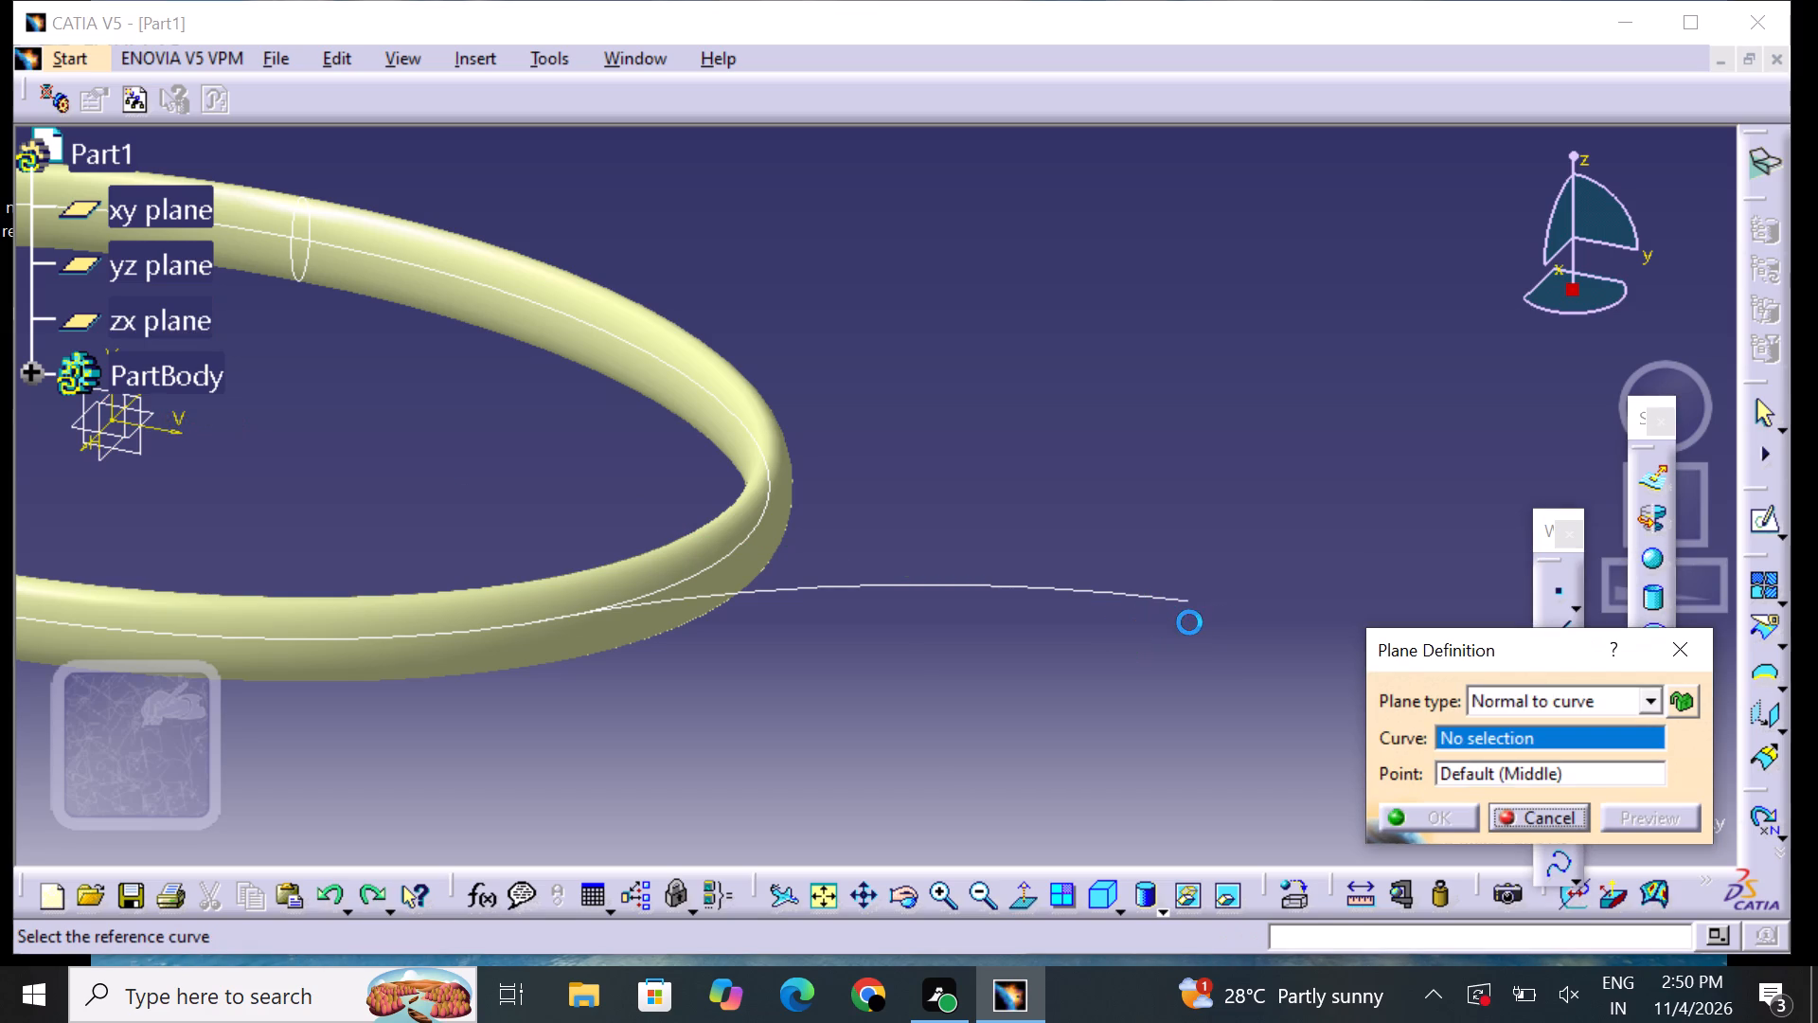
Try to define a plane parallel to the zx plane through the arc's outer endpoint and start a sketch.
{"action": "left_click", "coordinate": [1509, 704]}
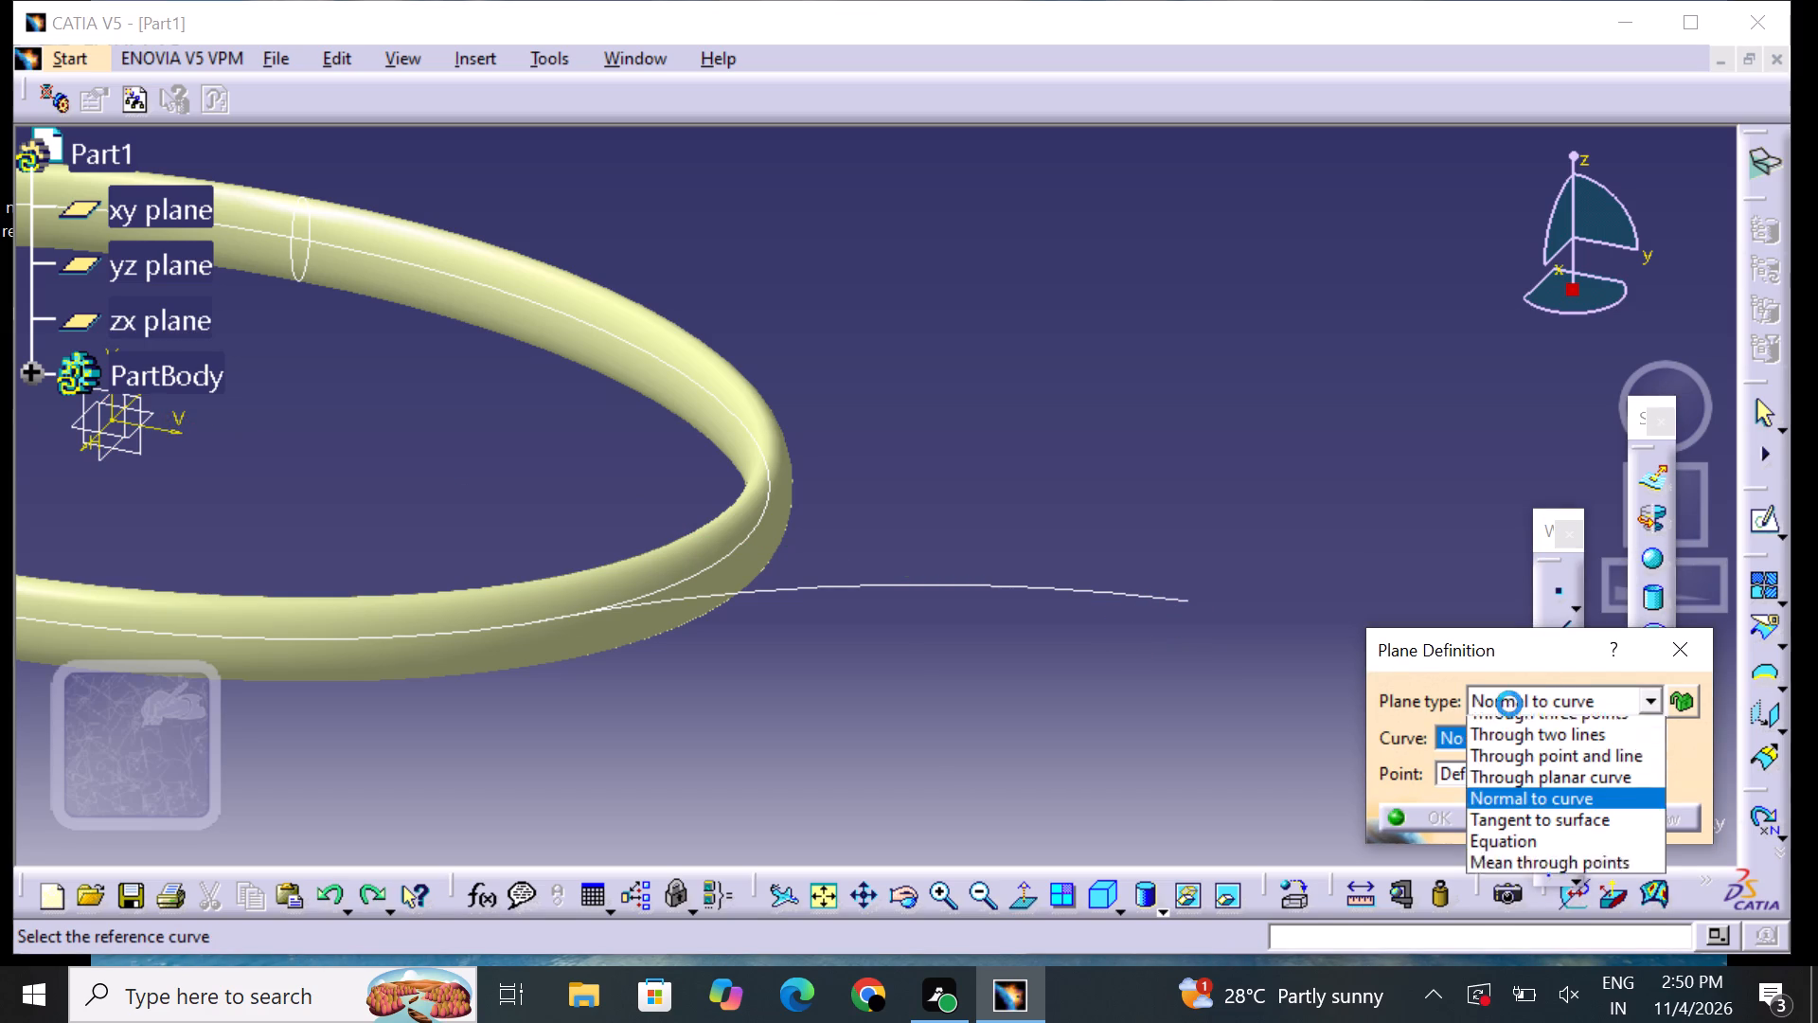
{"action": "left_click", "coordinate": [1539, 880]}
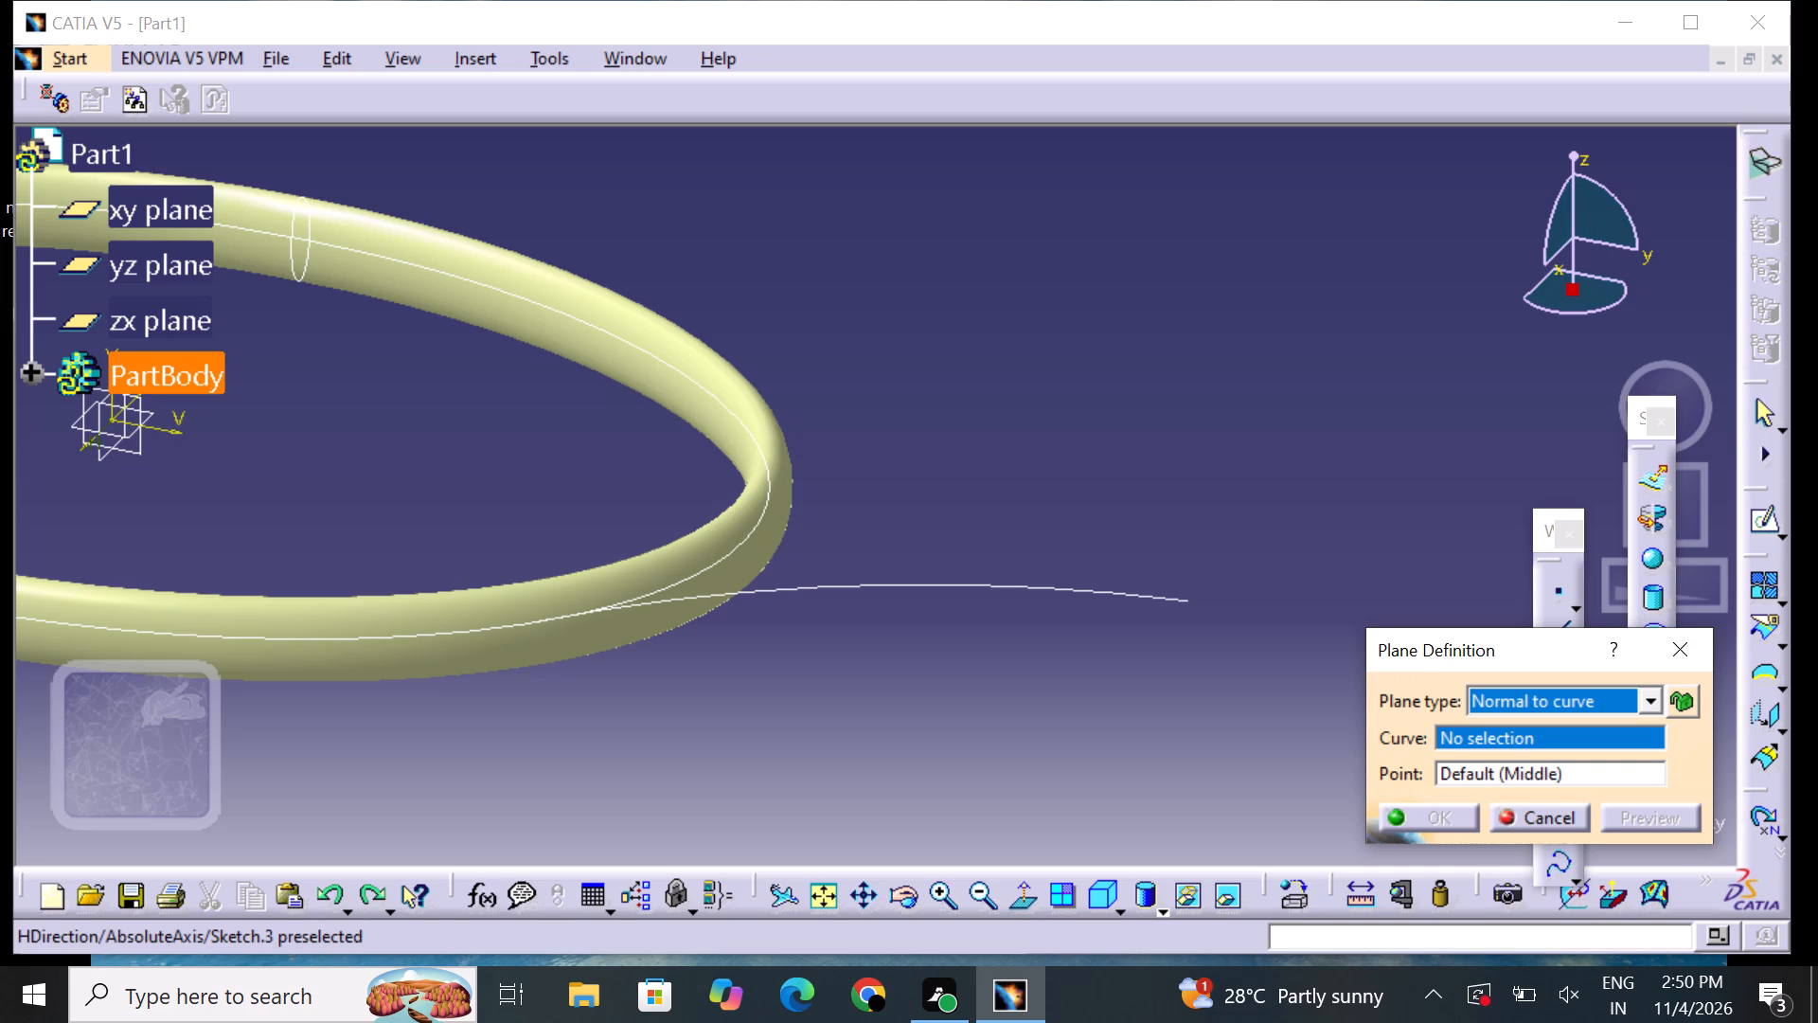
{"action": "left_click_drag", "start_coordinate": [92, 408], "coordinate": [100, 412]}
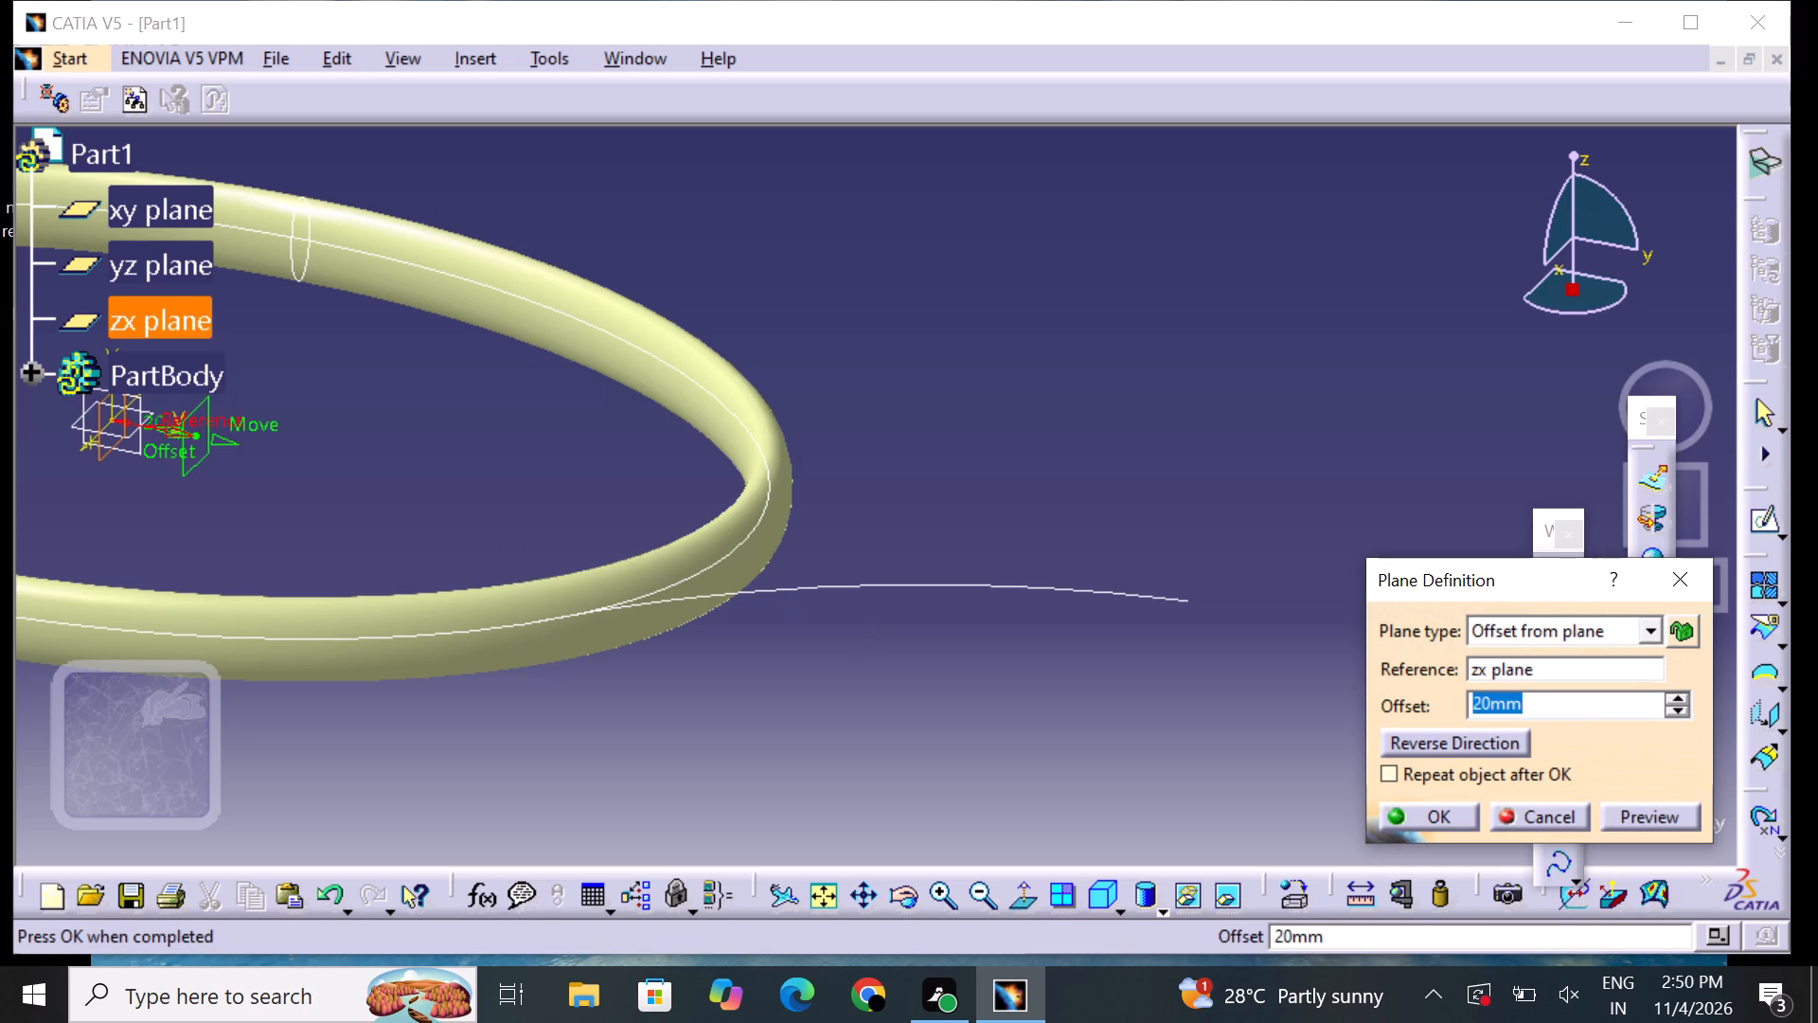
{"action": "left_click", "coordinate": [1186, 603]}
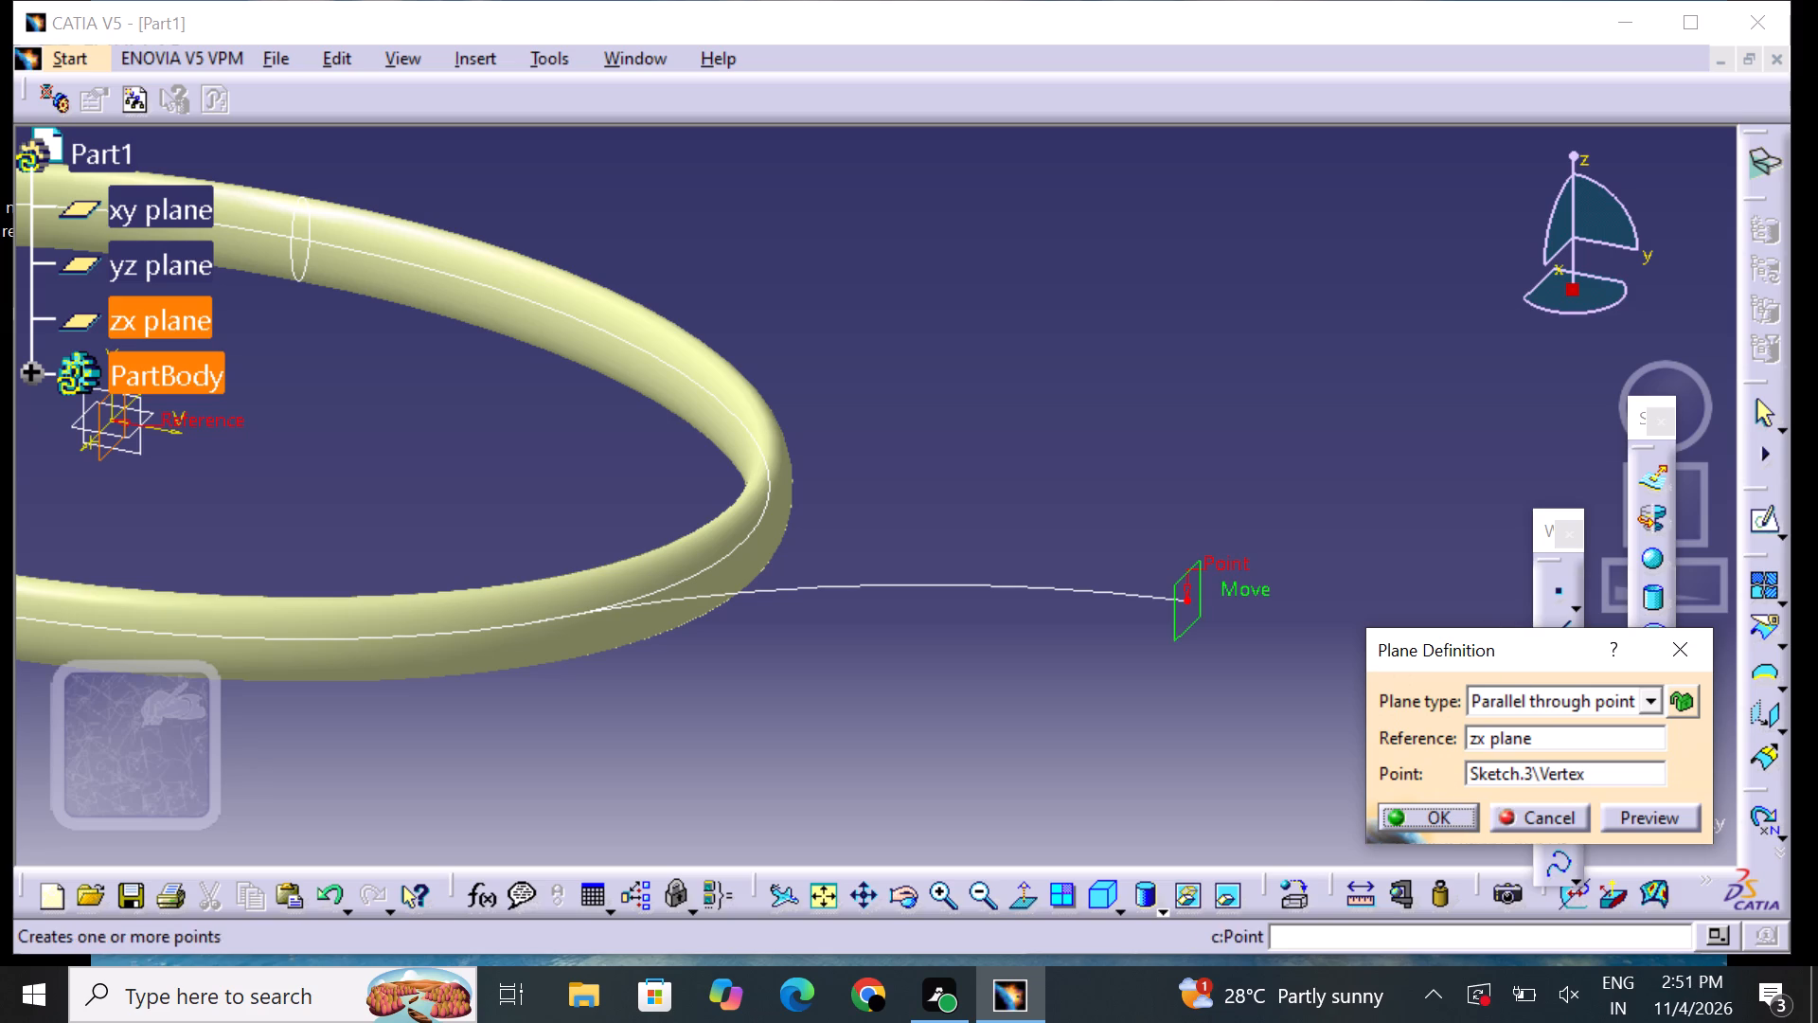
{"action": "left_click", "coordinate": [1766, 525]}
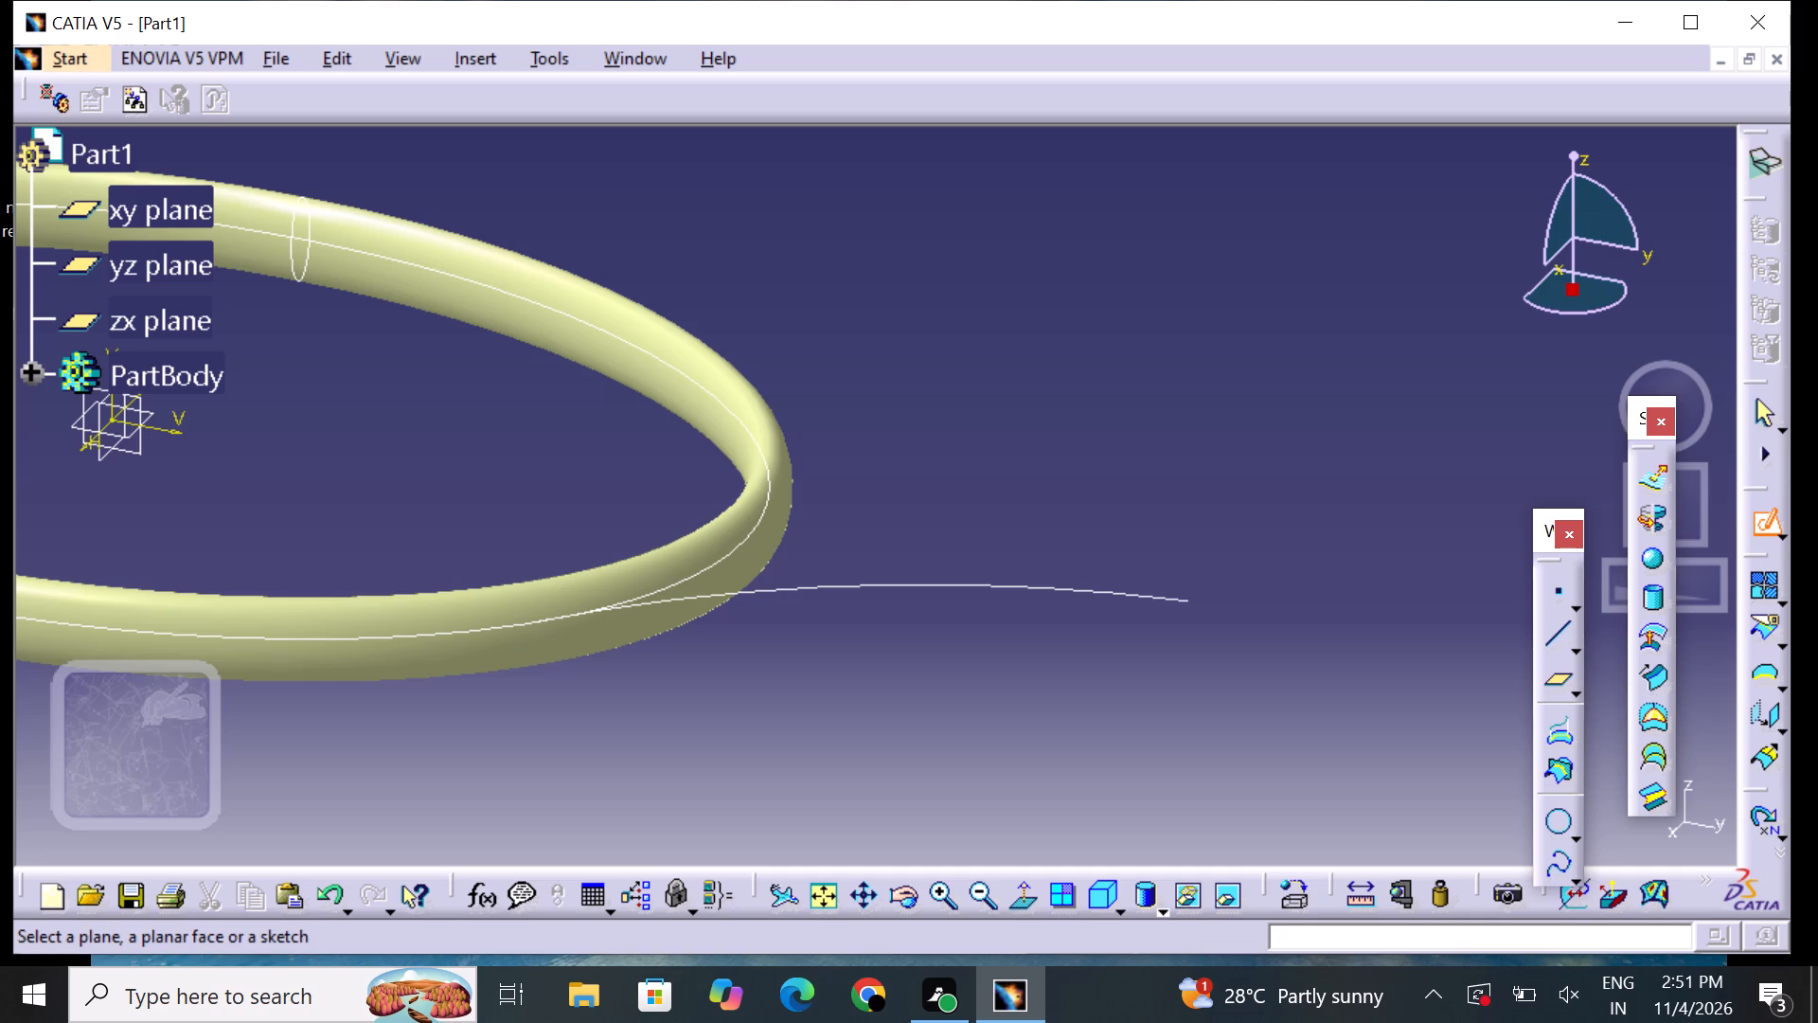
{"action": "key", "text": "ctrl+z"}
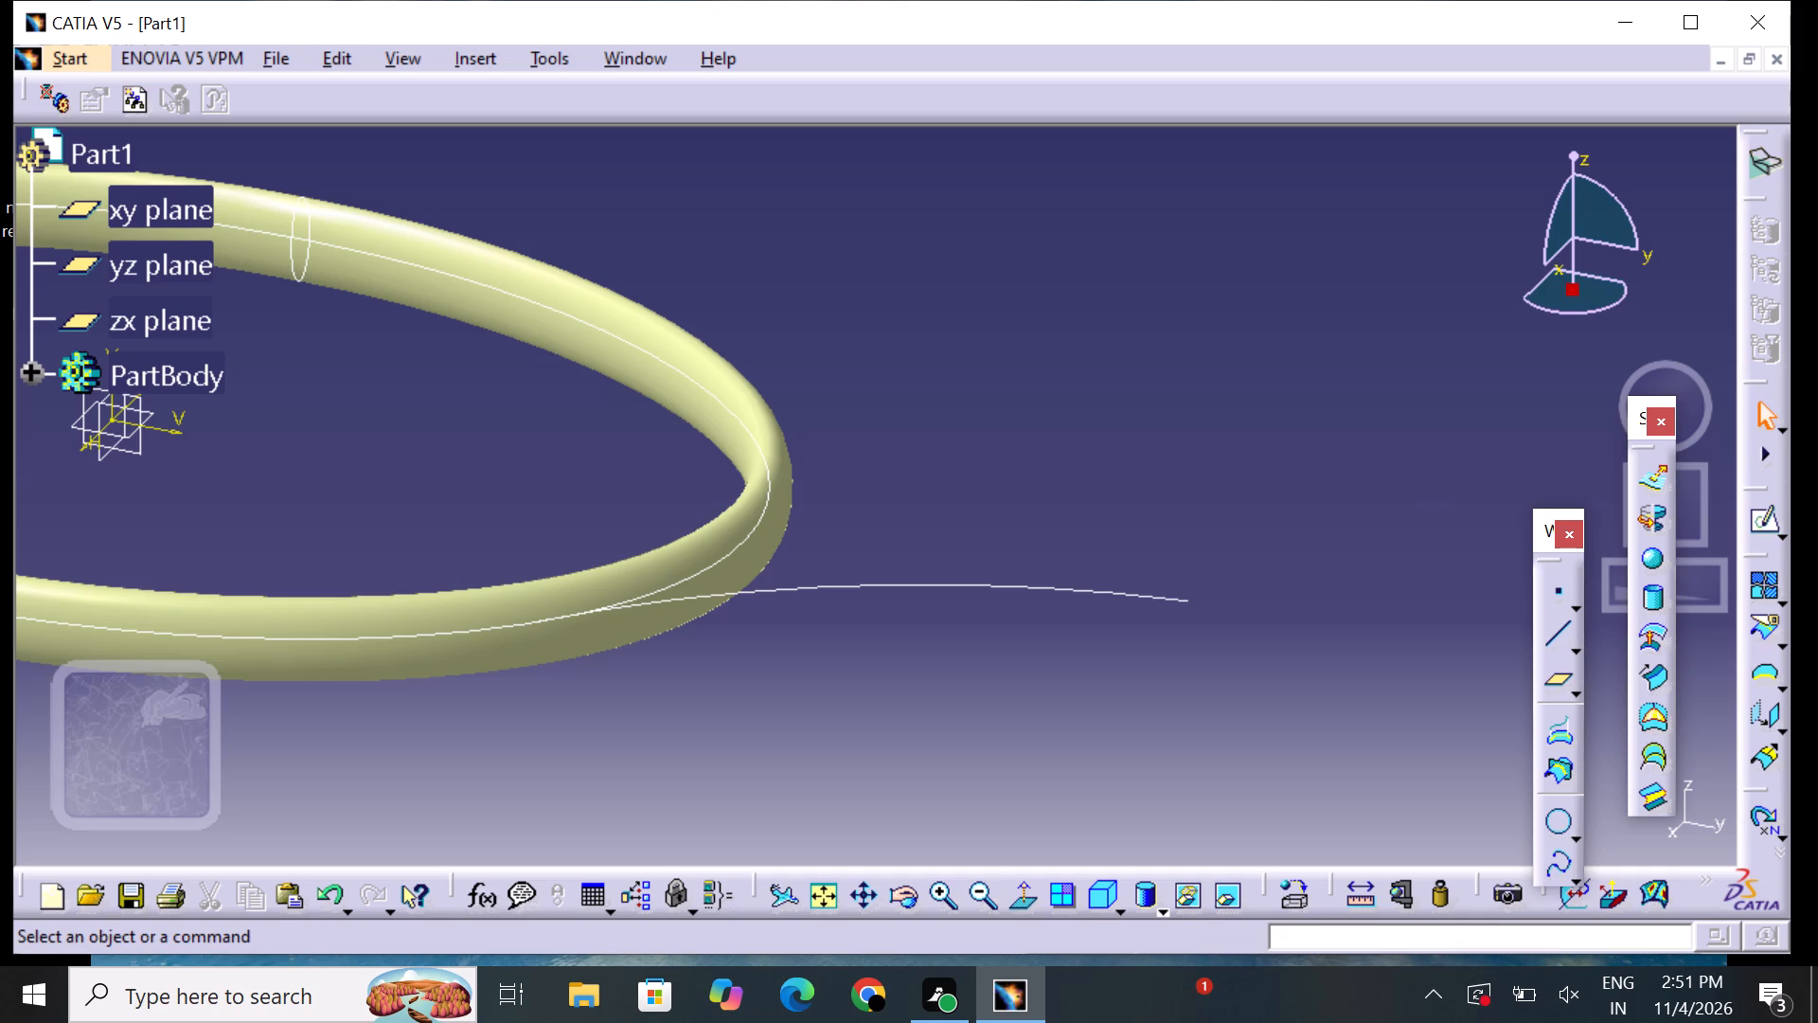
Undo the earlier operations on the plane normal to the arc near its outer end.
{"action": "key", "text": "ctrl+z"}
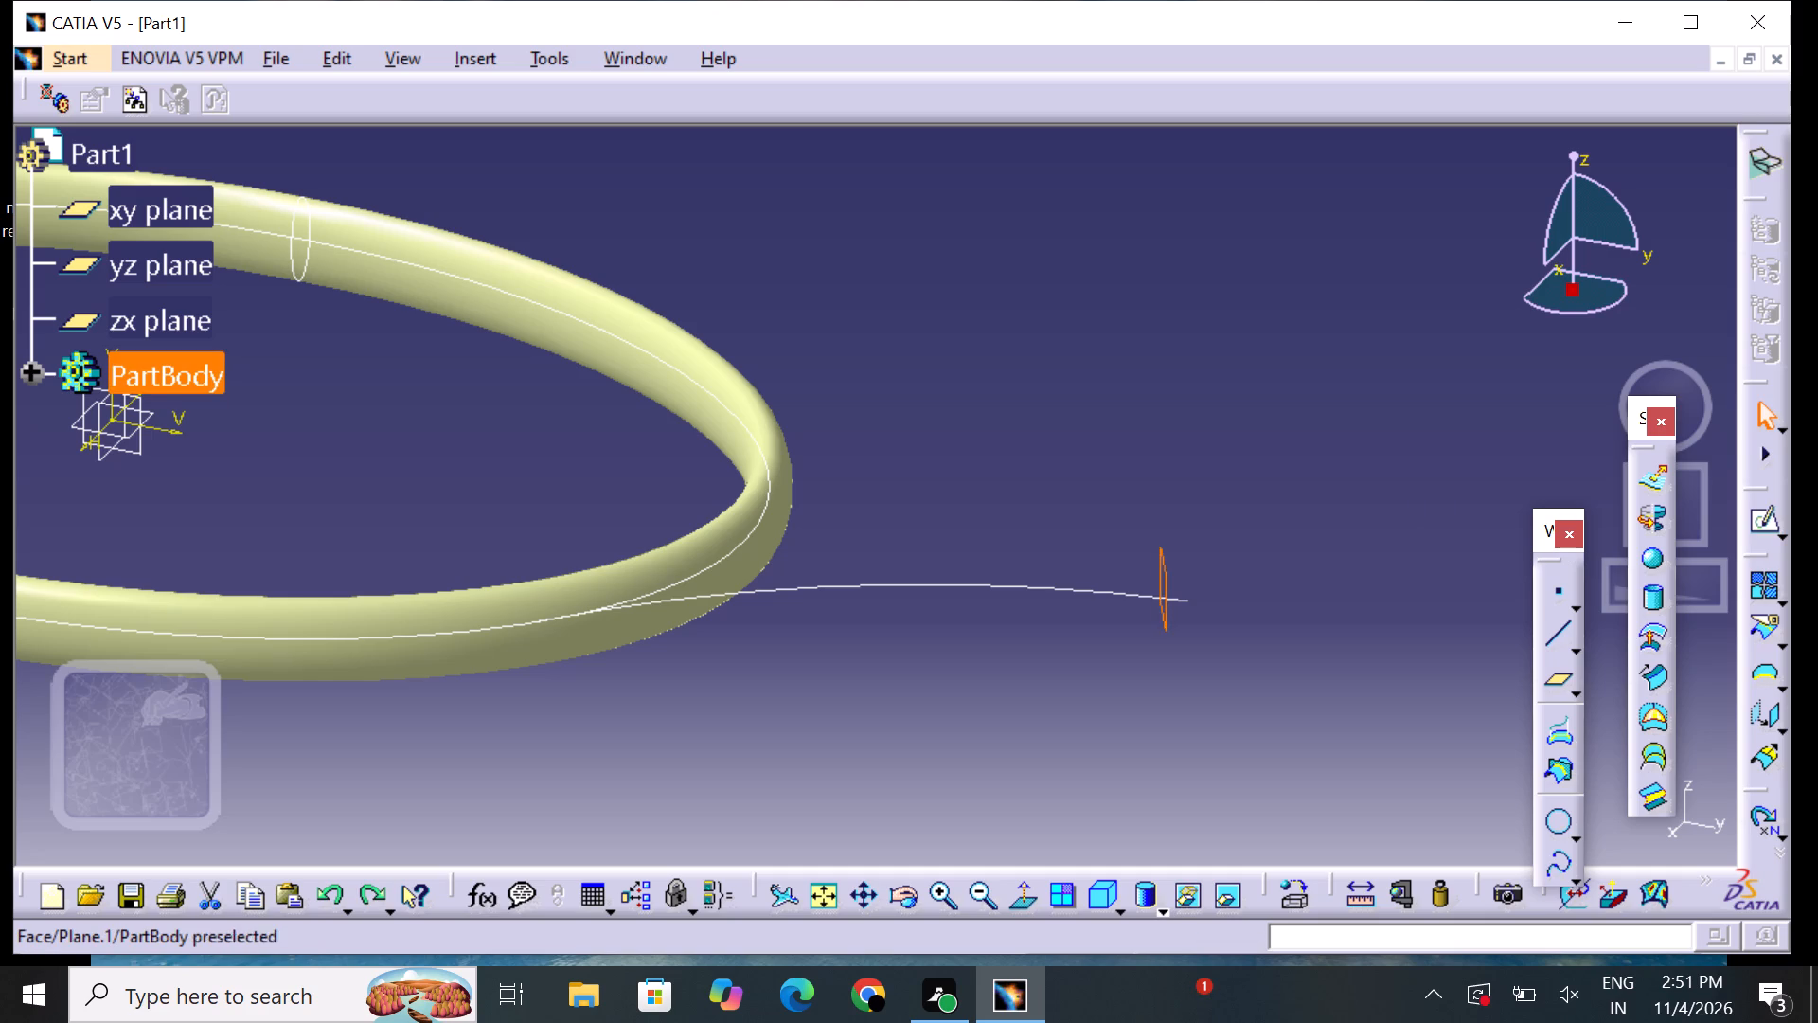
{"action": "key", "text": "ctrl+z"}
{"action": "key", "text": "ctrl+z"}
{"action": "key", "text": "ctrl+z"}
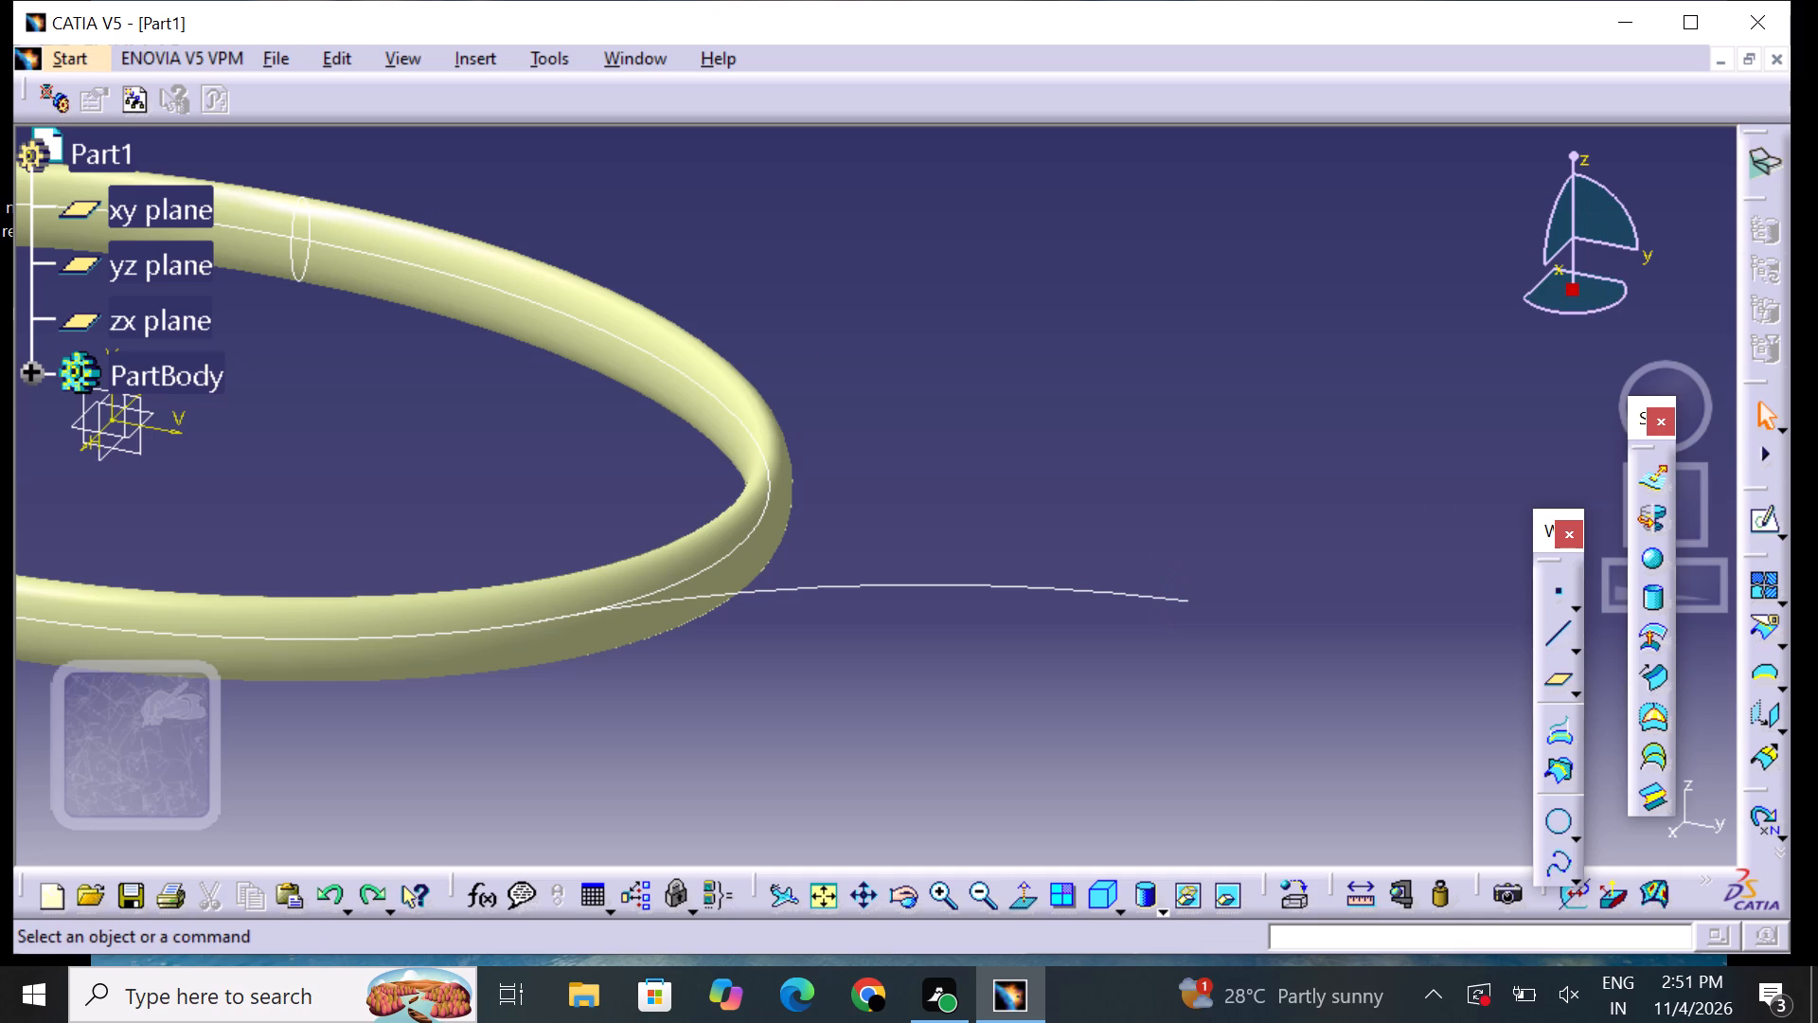
Define a plane parallel to the zx plane through the outer end vertex of the arc in Sketch.3.
{"action": "left_click", "coordinate": [1546, 683]}
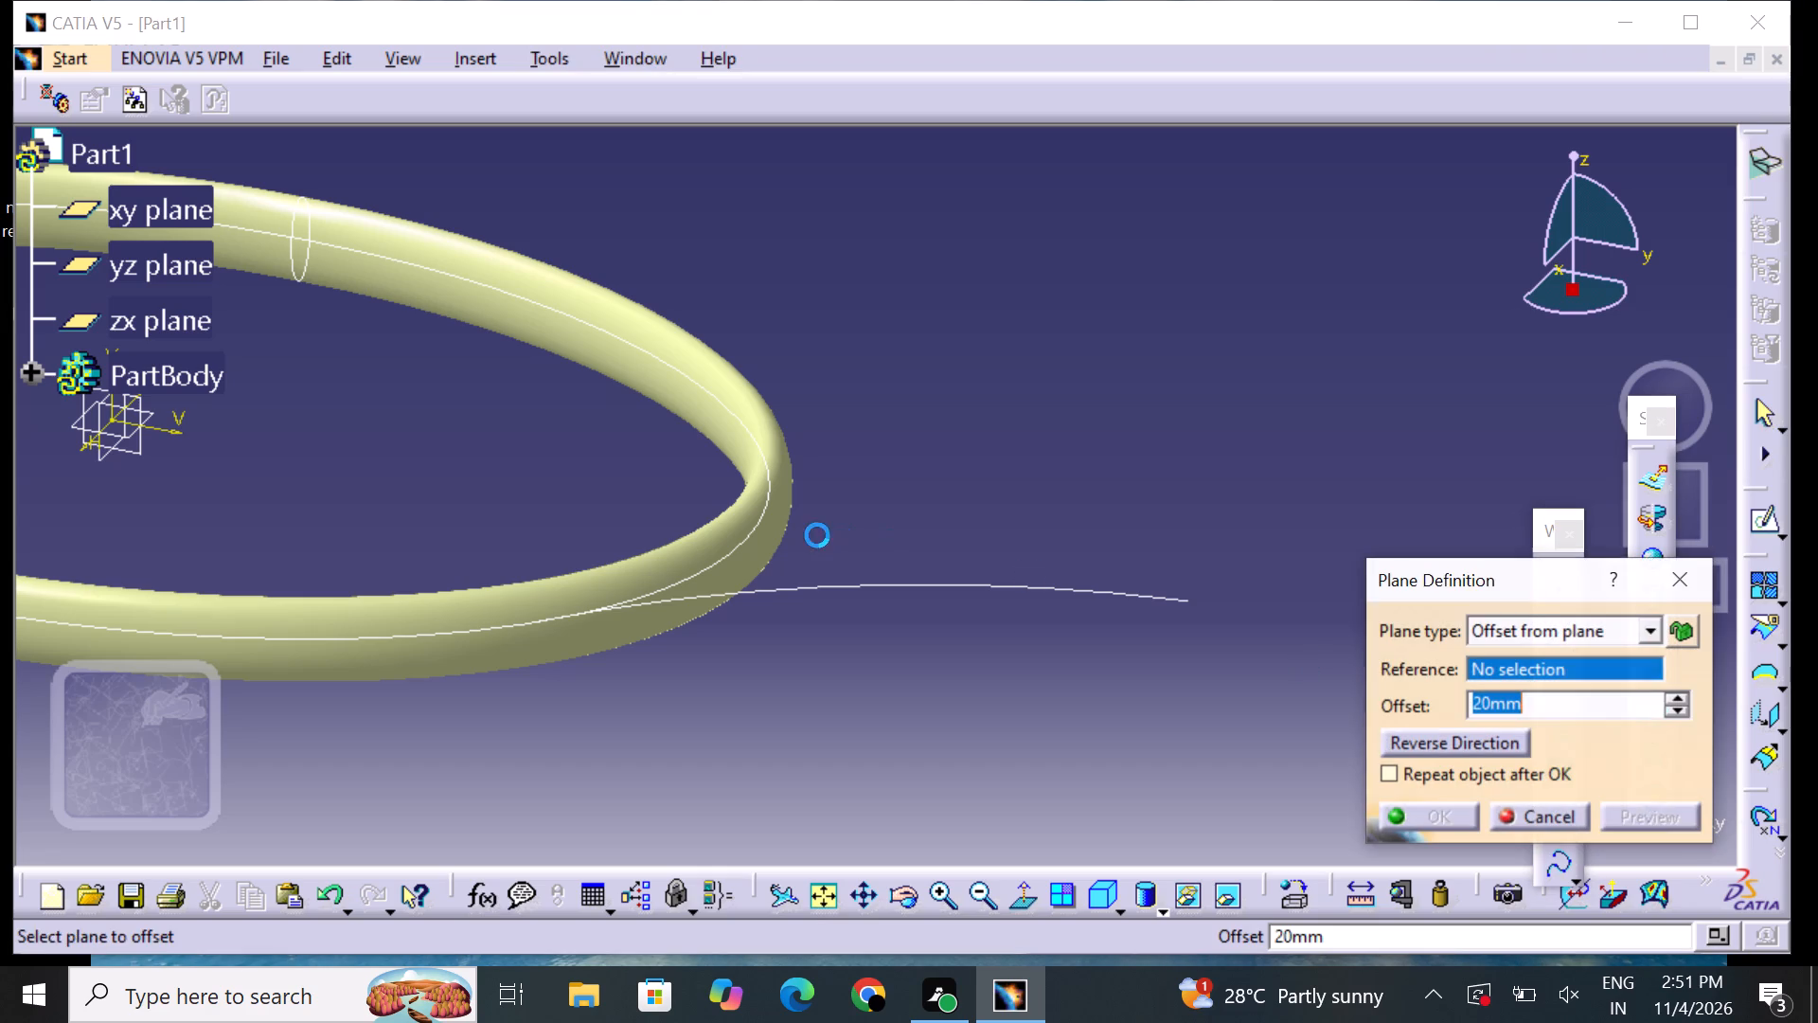
{"action": "left_click", "coordinate": [98, 408]}
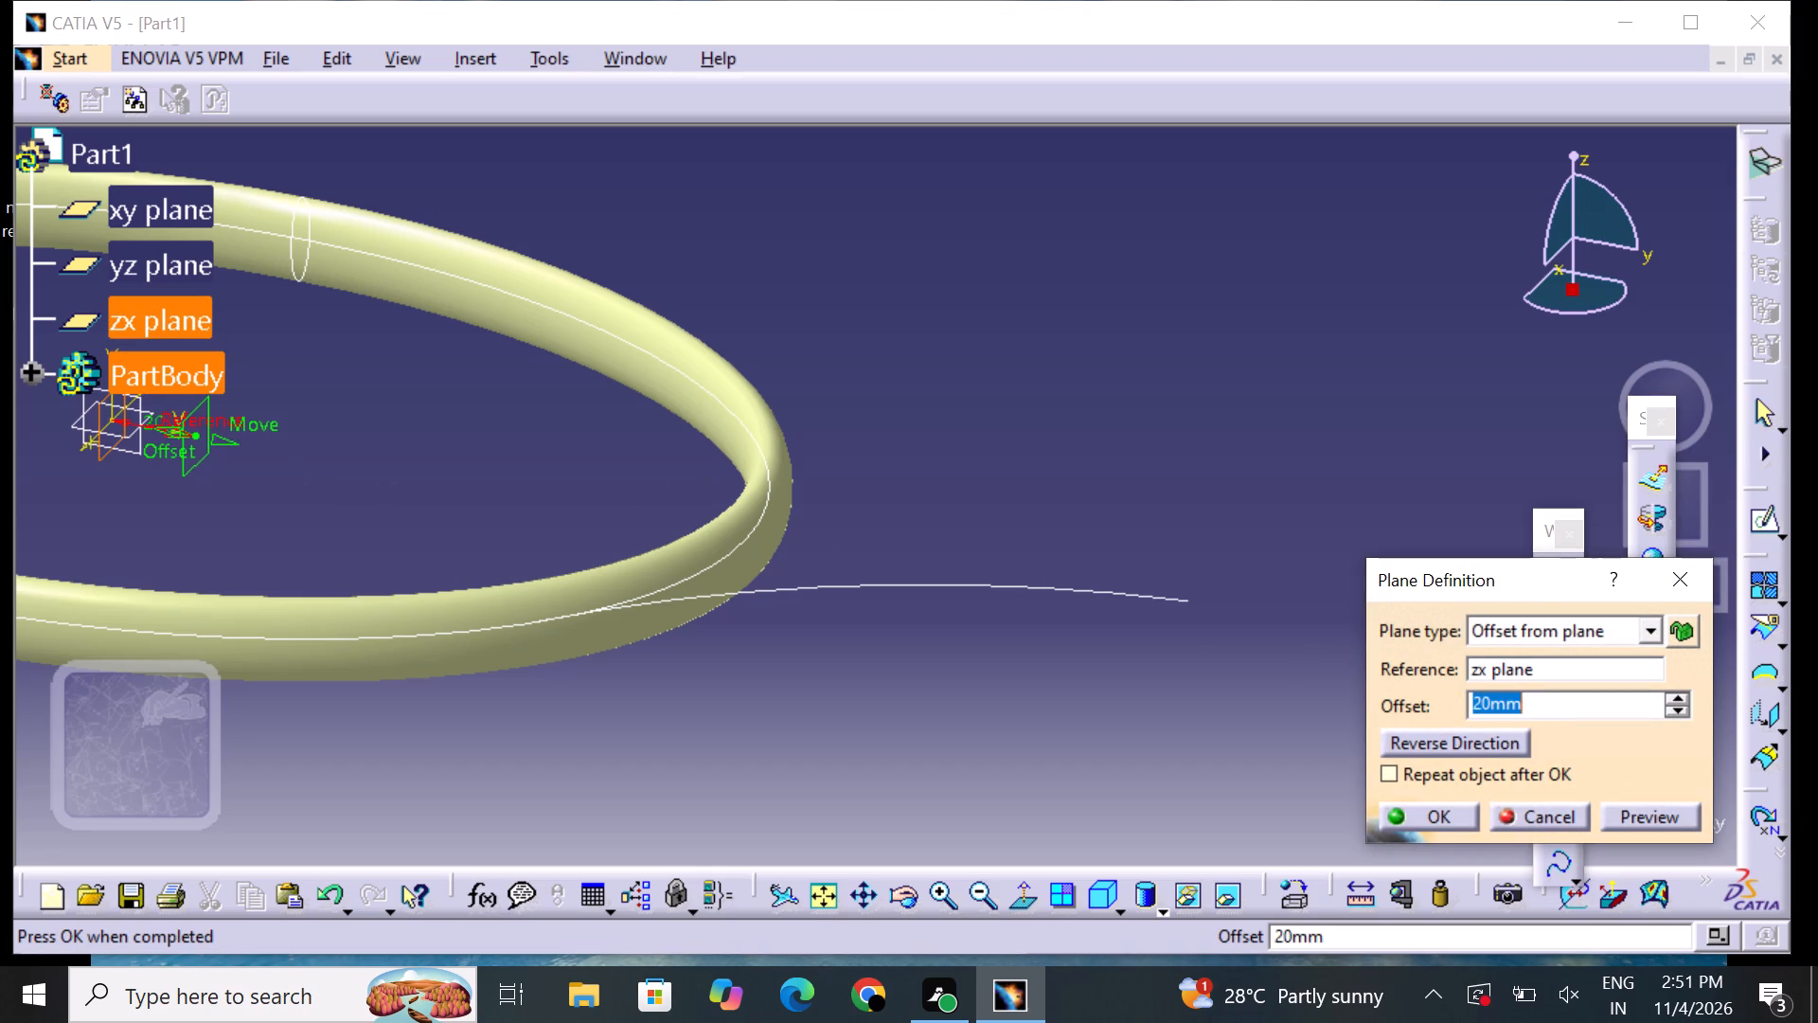
{"action": "left_click", "coordinate": [1187, 604]}
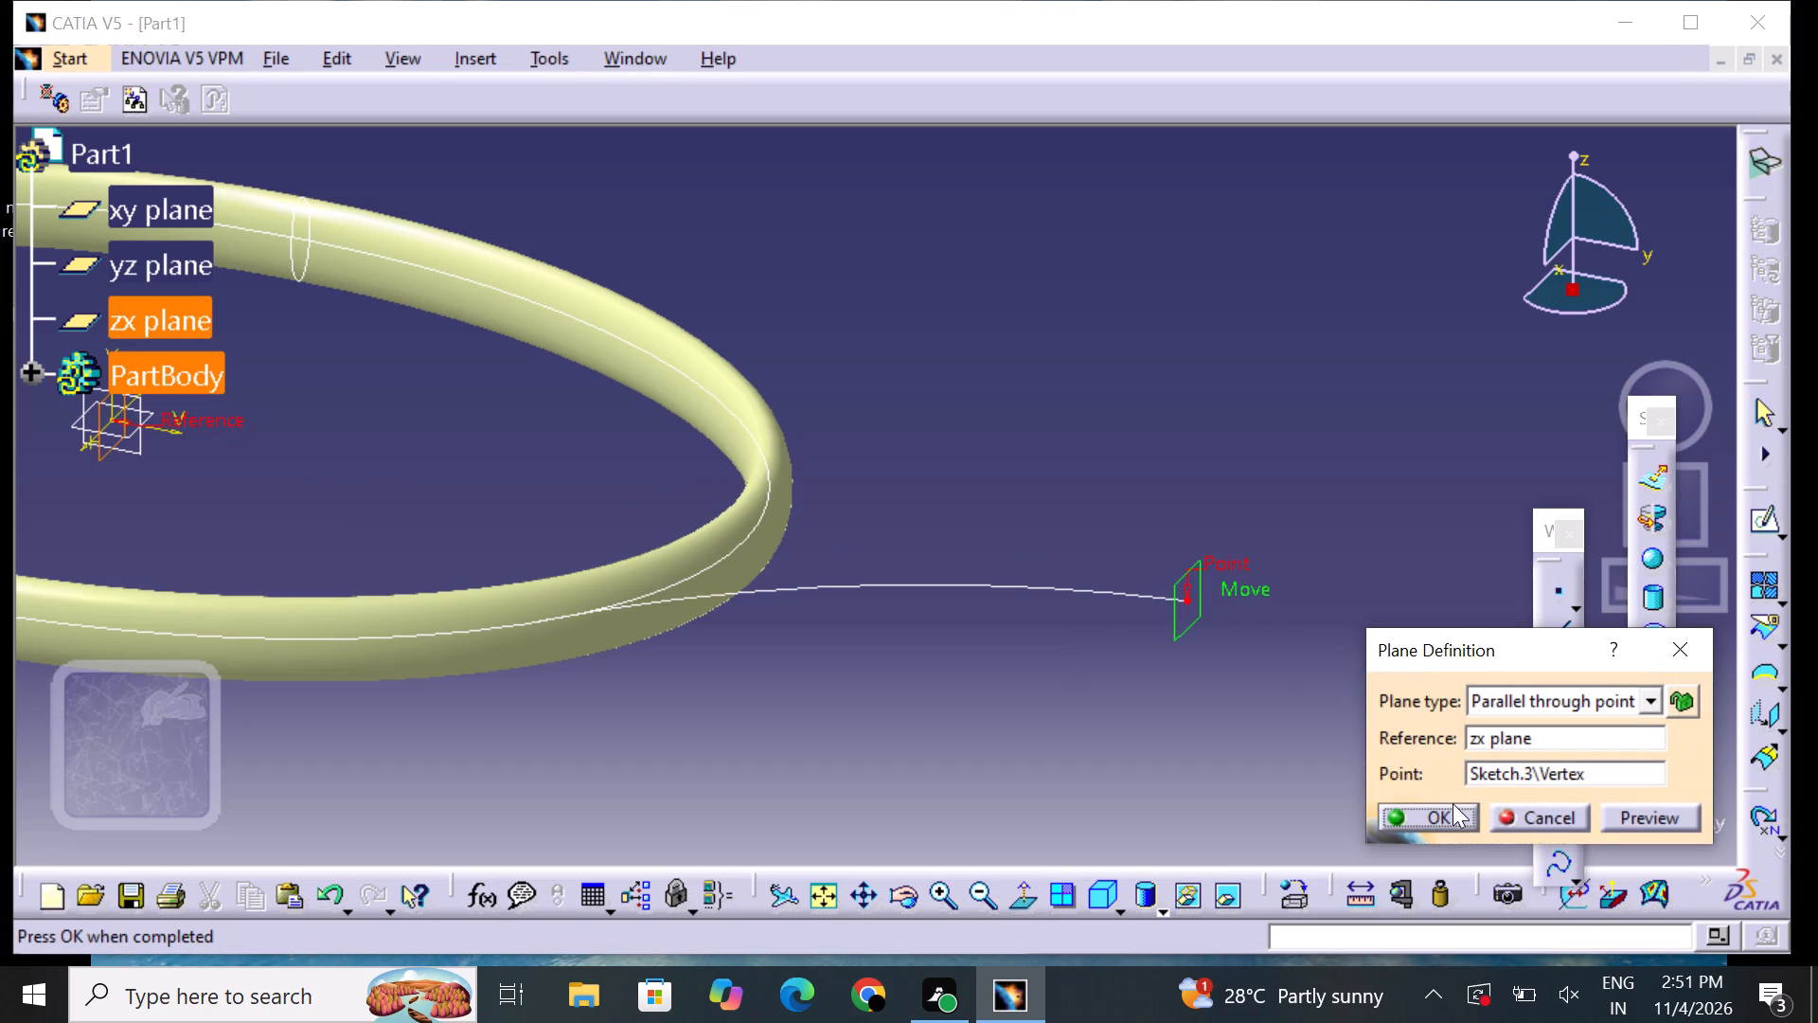
{"action": "left_click", "coordinate": [1453, 807]}
Open a sketch on the new plane at the arc's outer endpoint.
{"action": "left_click", "coordinate": [1189, 624]}
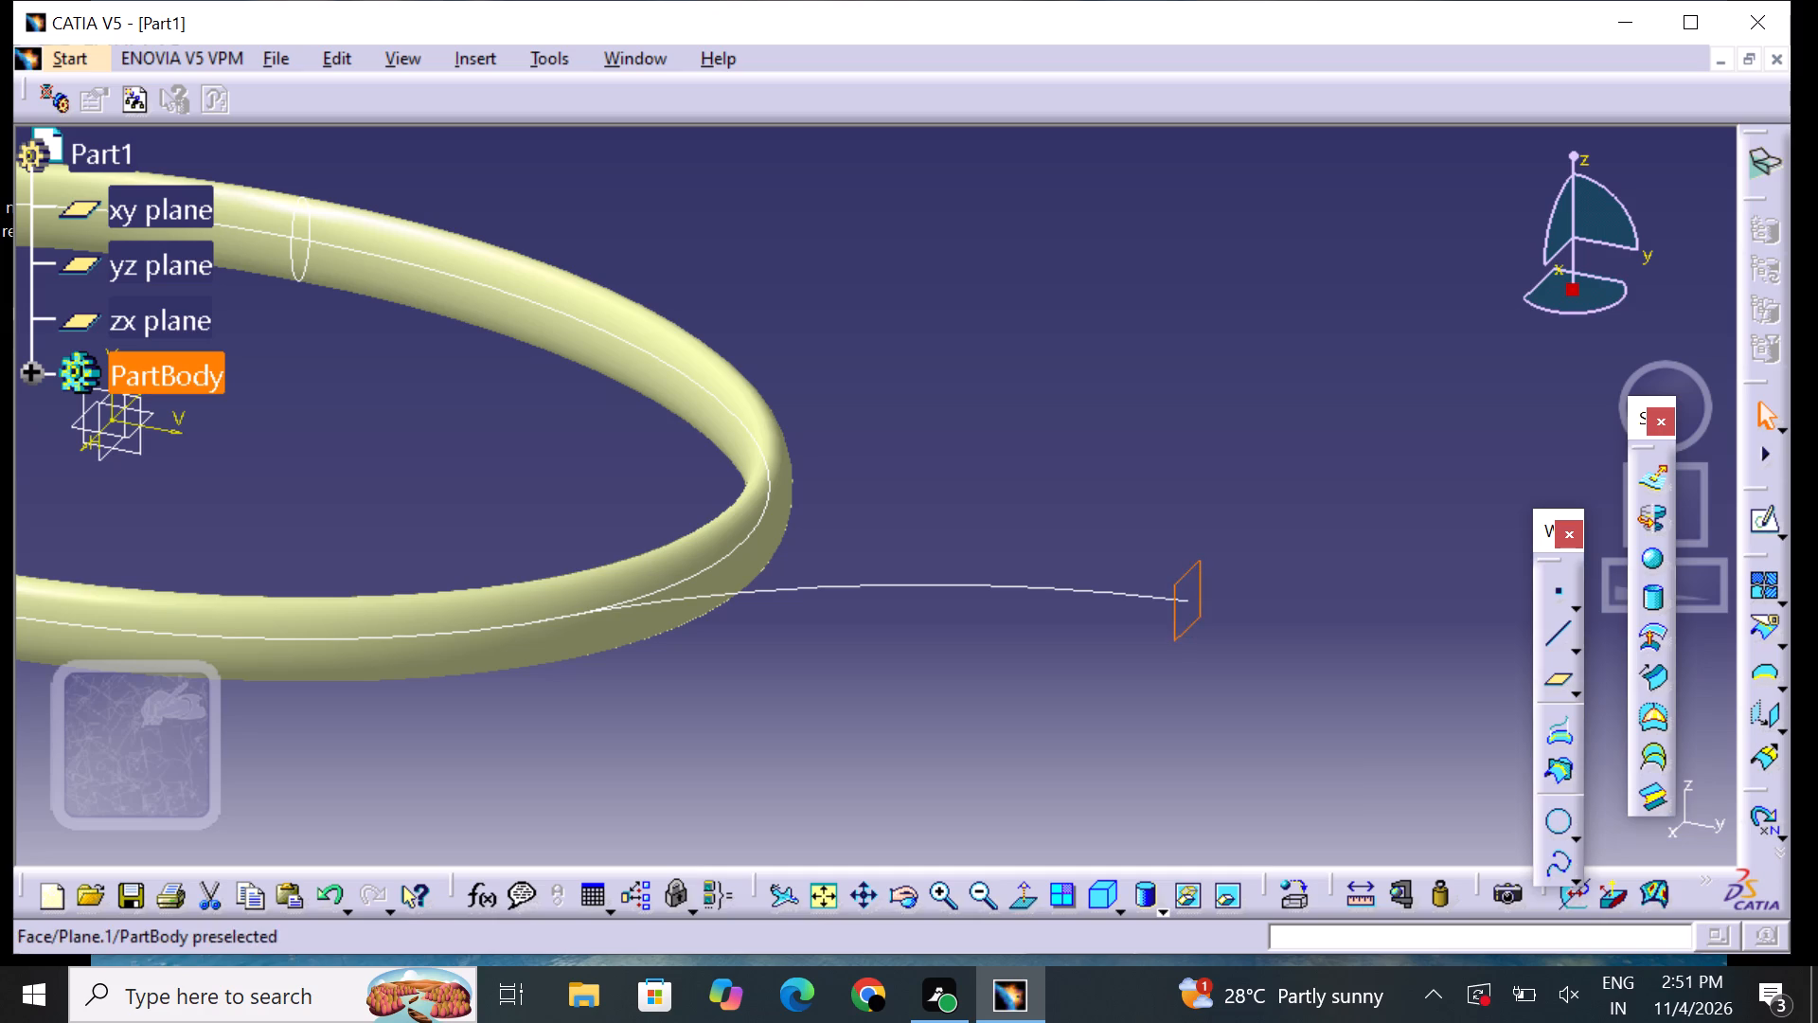
{"action": "left_click", "coordinate": [1745, 513]}
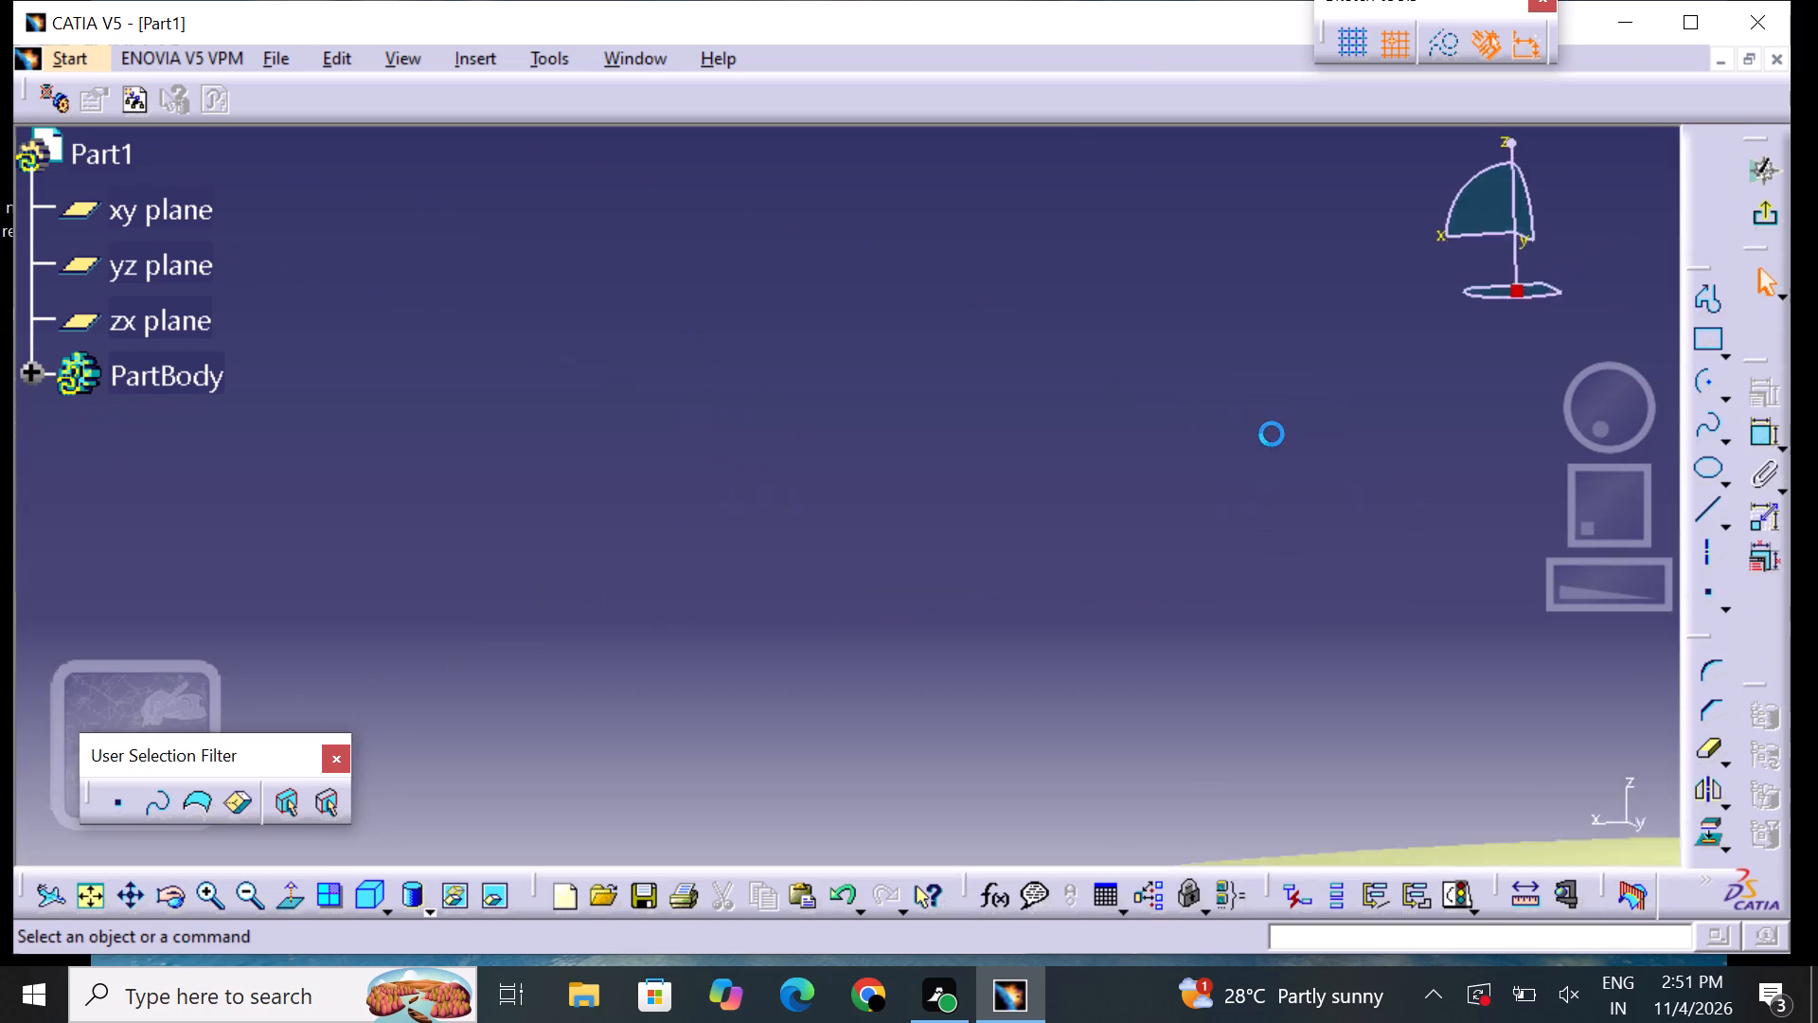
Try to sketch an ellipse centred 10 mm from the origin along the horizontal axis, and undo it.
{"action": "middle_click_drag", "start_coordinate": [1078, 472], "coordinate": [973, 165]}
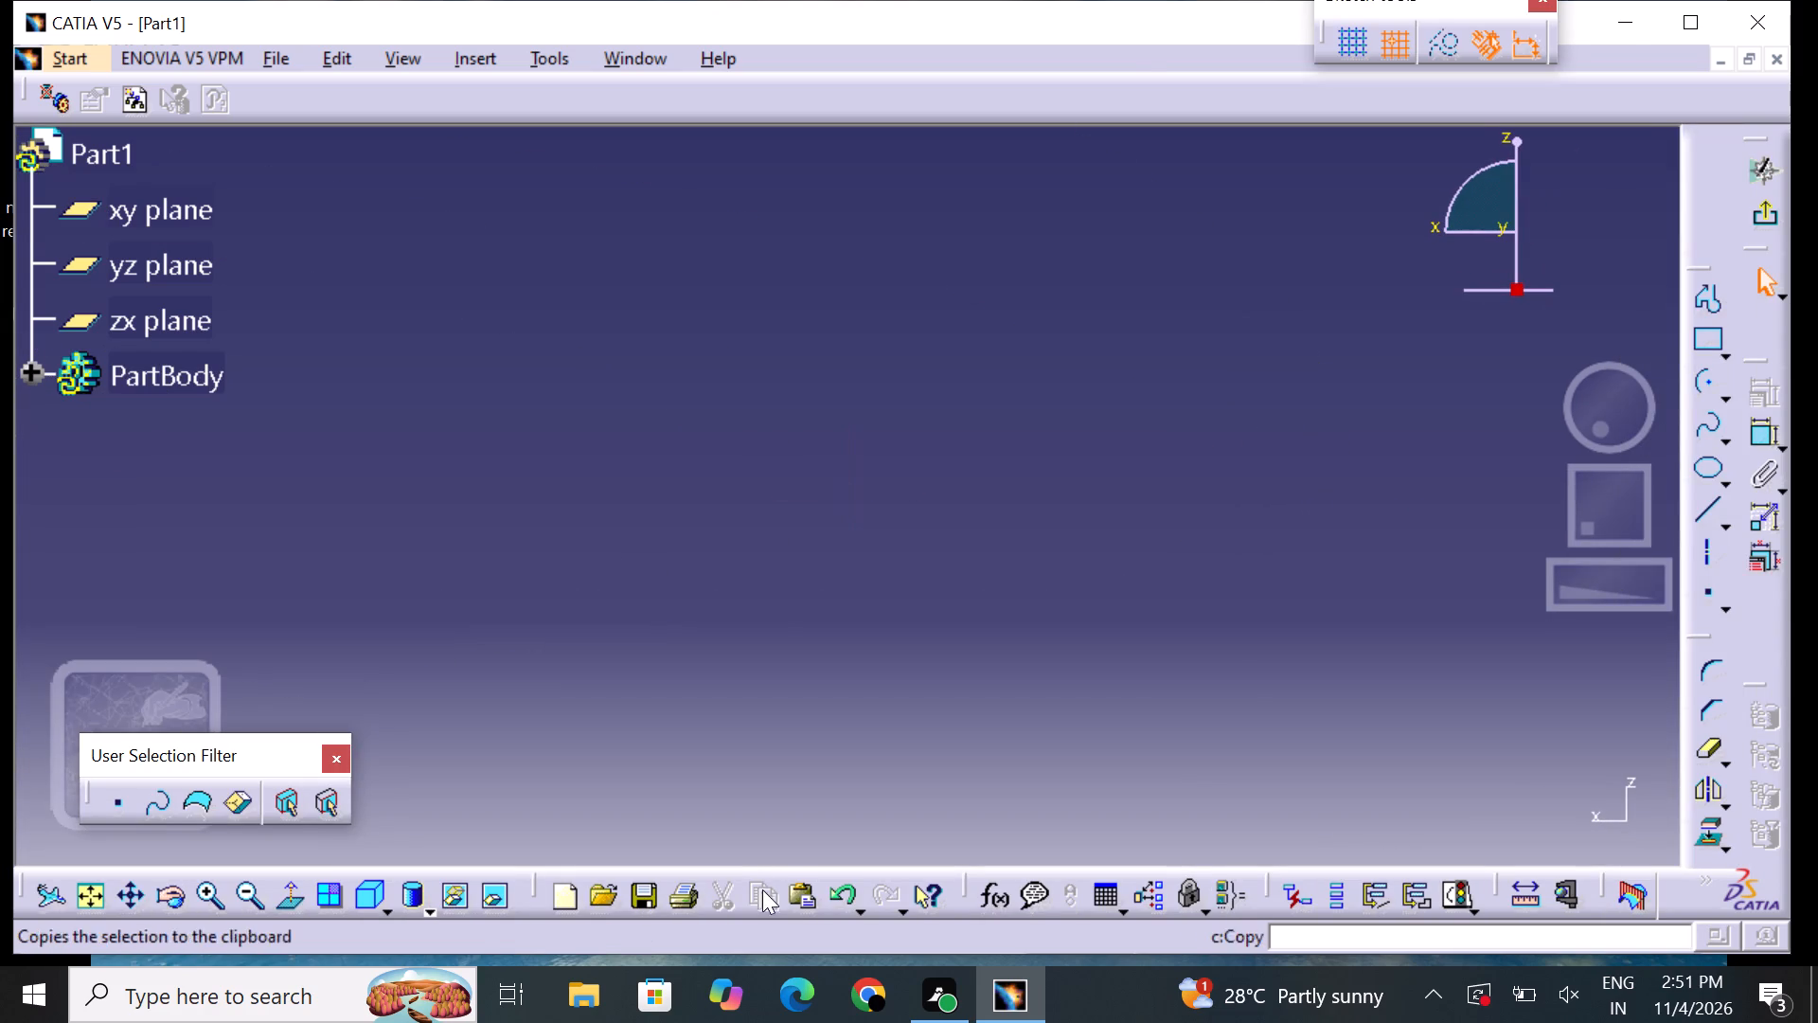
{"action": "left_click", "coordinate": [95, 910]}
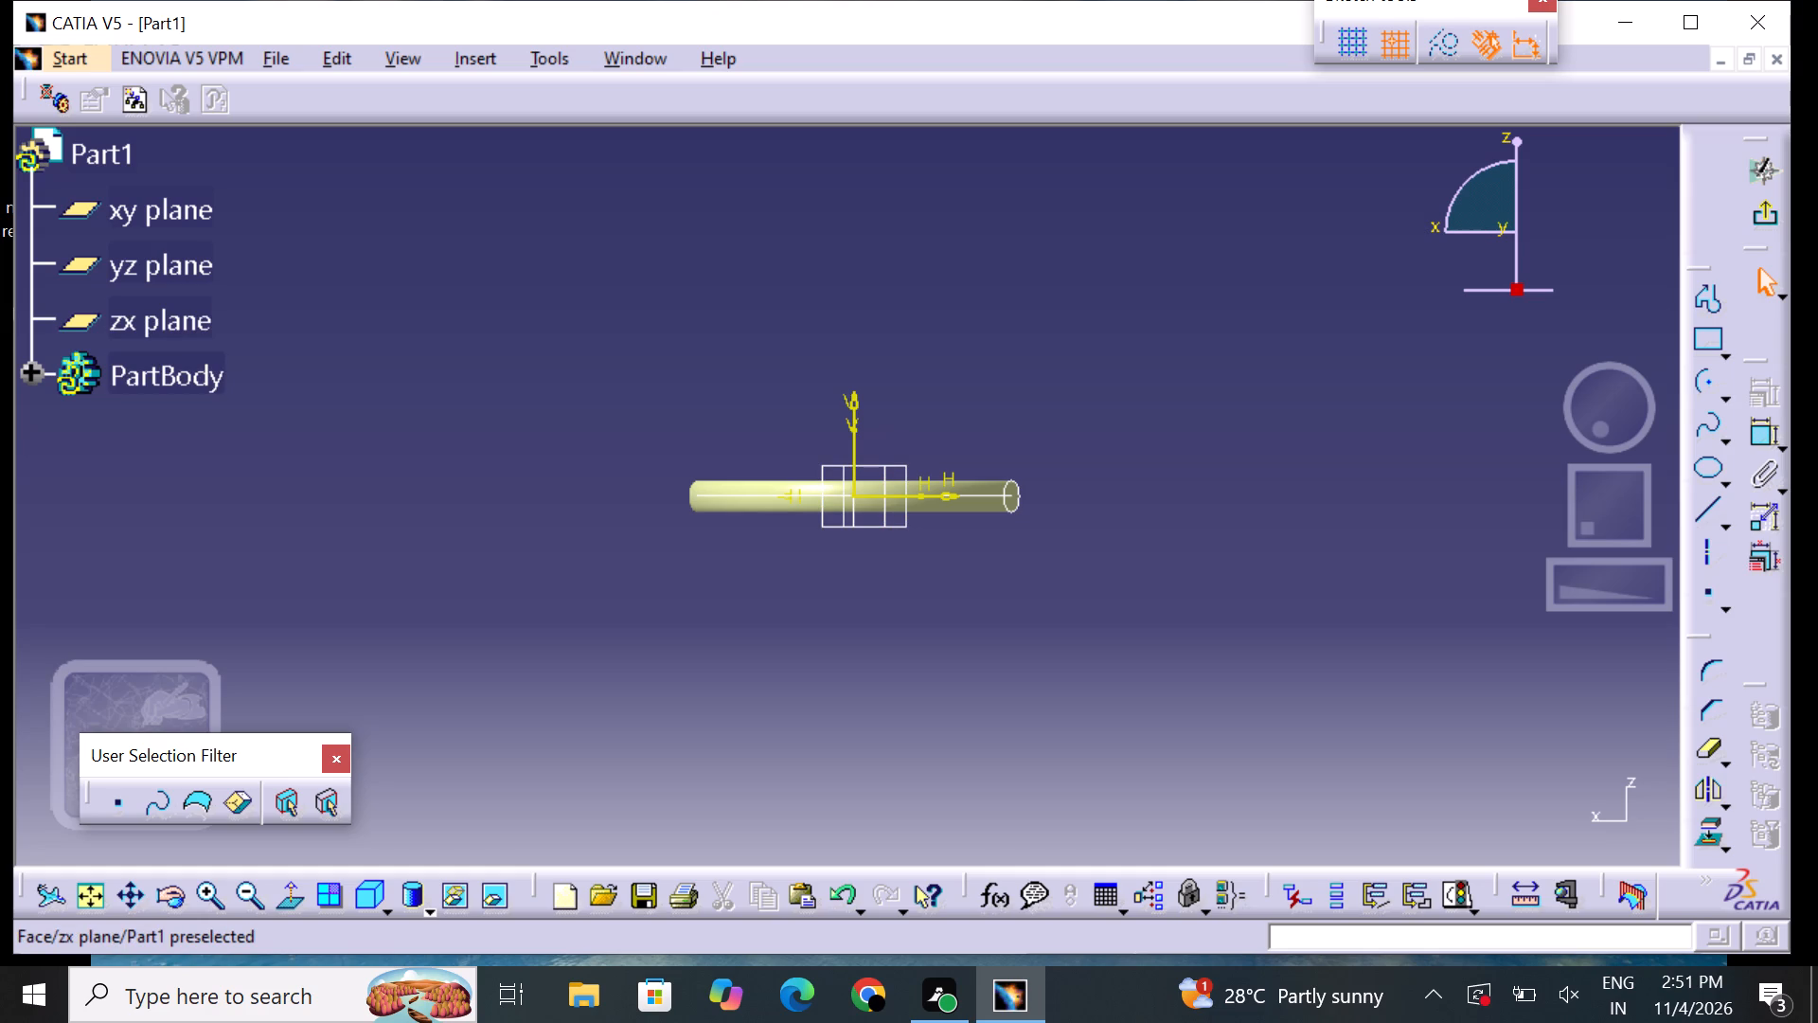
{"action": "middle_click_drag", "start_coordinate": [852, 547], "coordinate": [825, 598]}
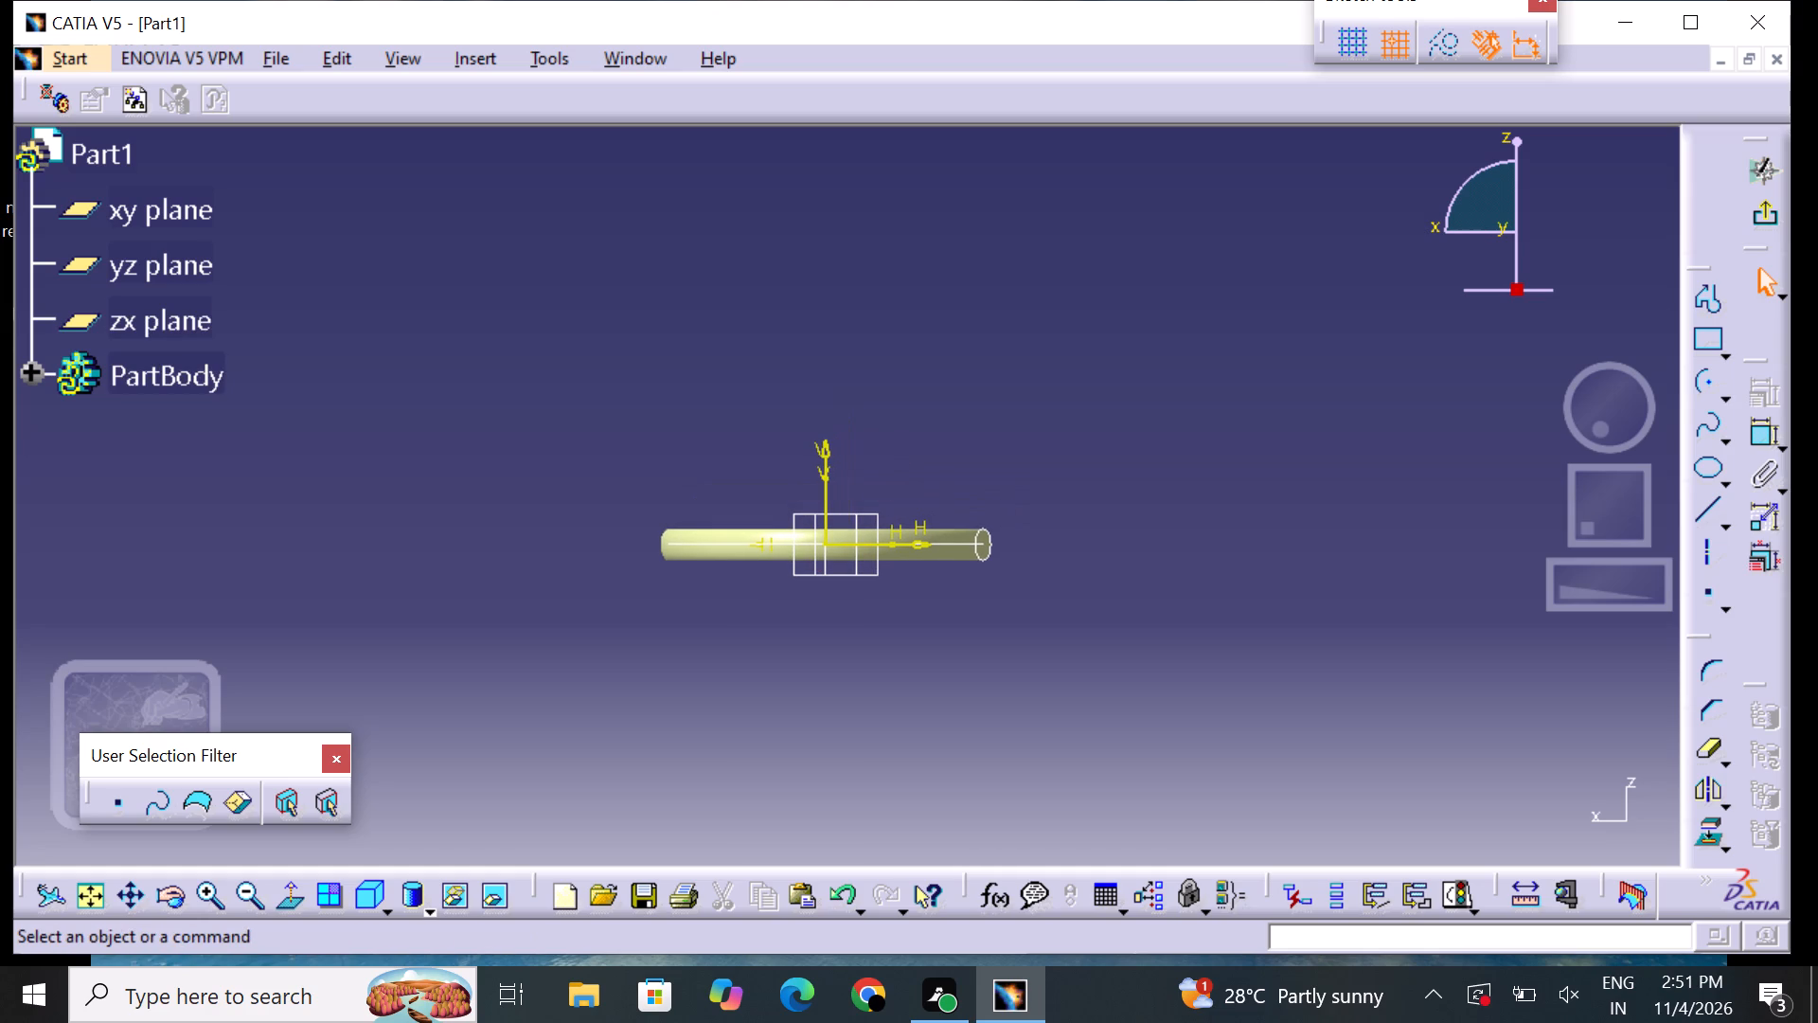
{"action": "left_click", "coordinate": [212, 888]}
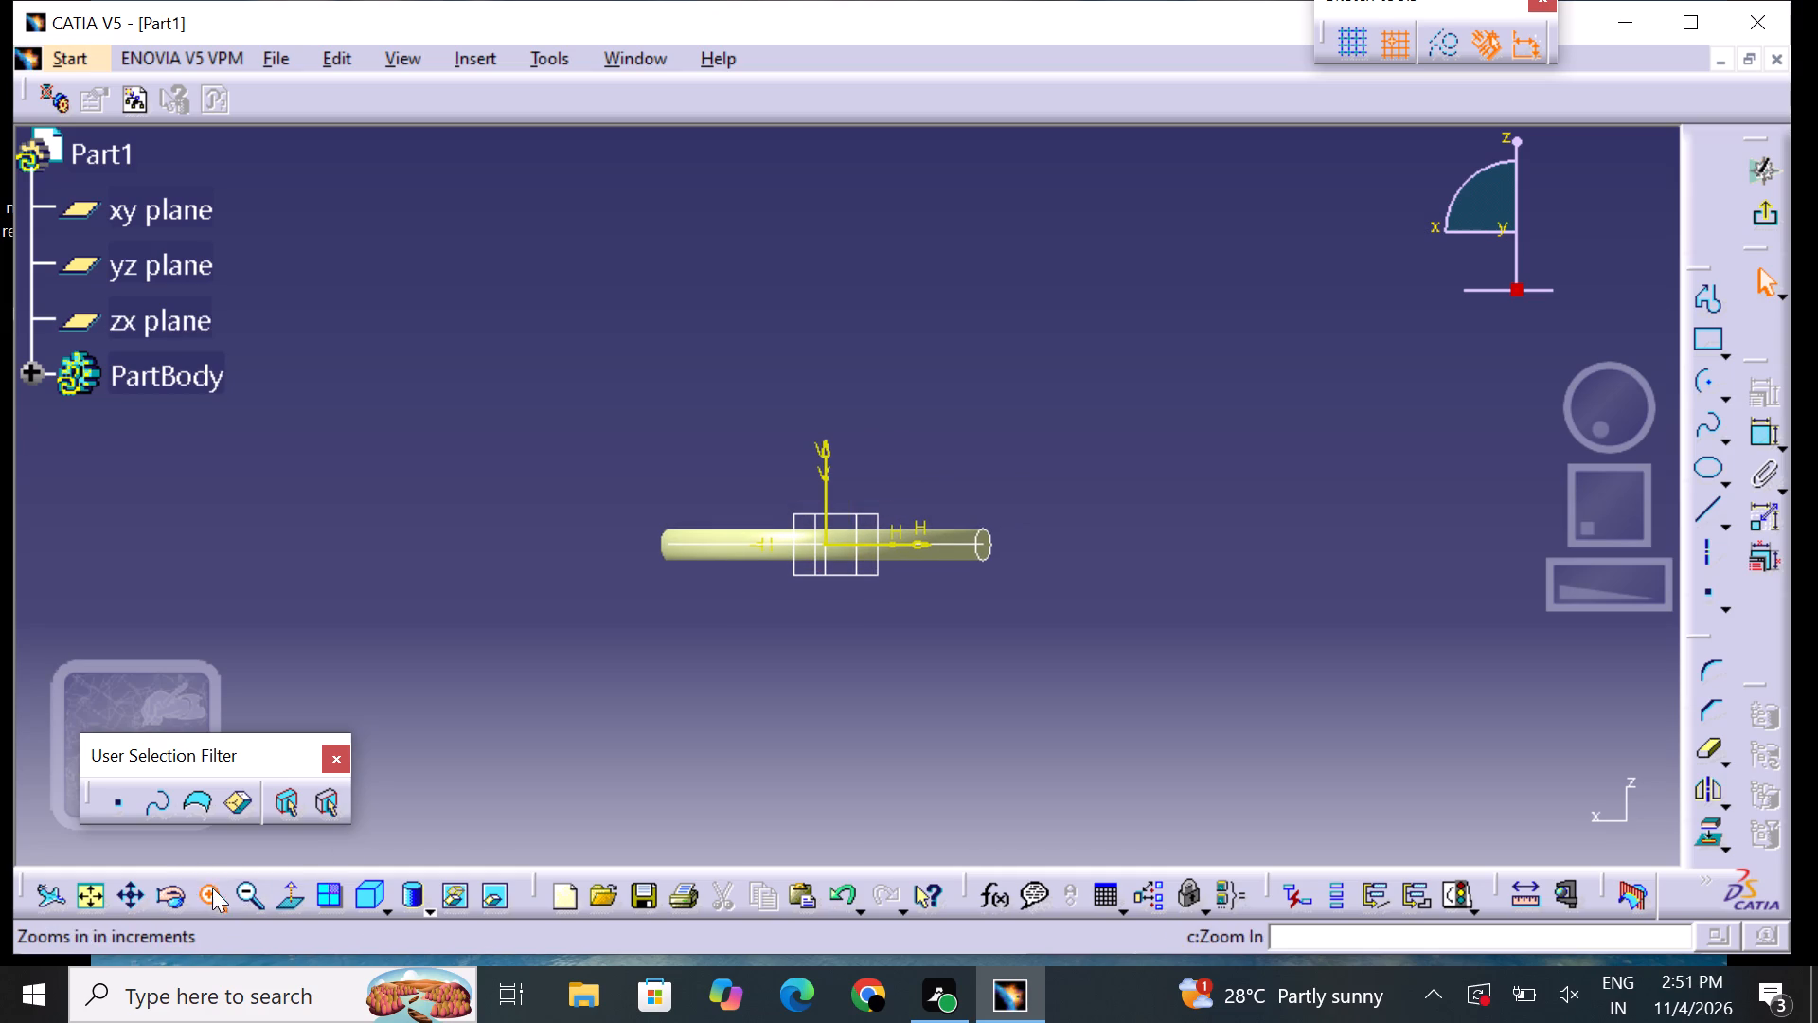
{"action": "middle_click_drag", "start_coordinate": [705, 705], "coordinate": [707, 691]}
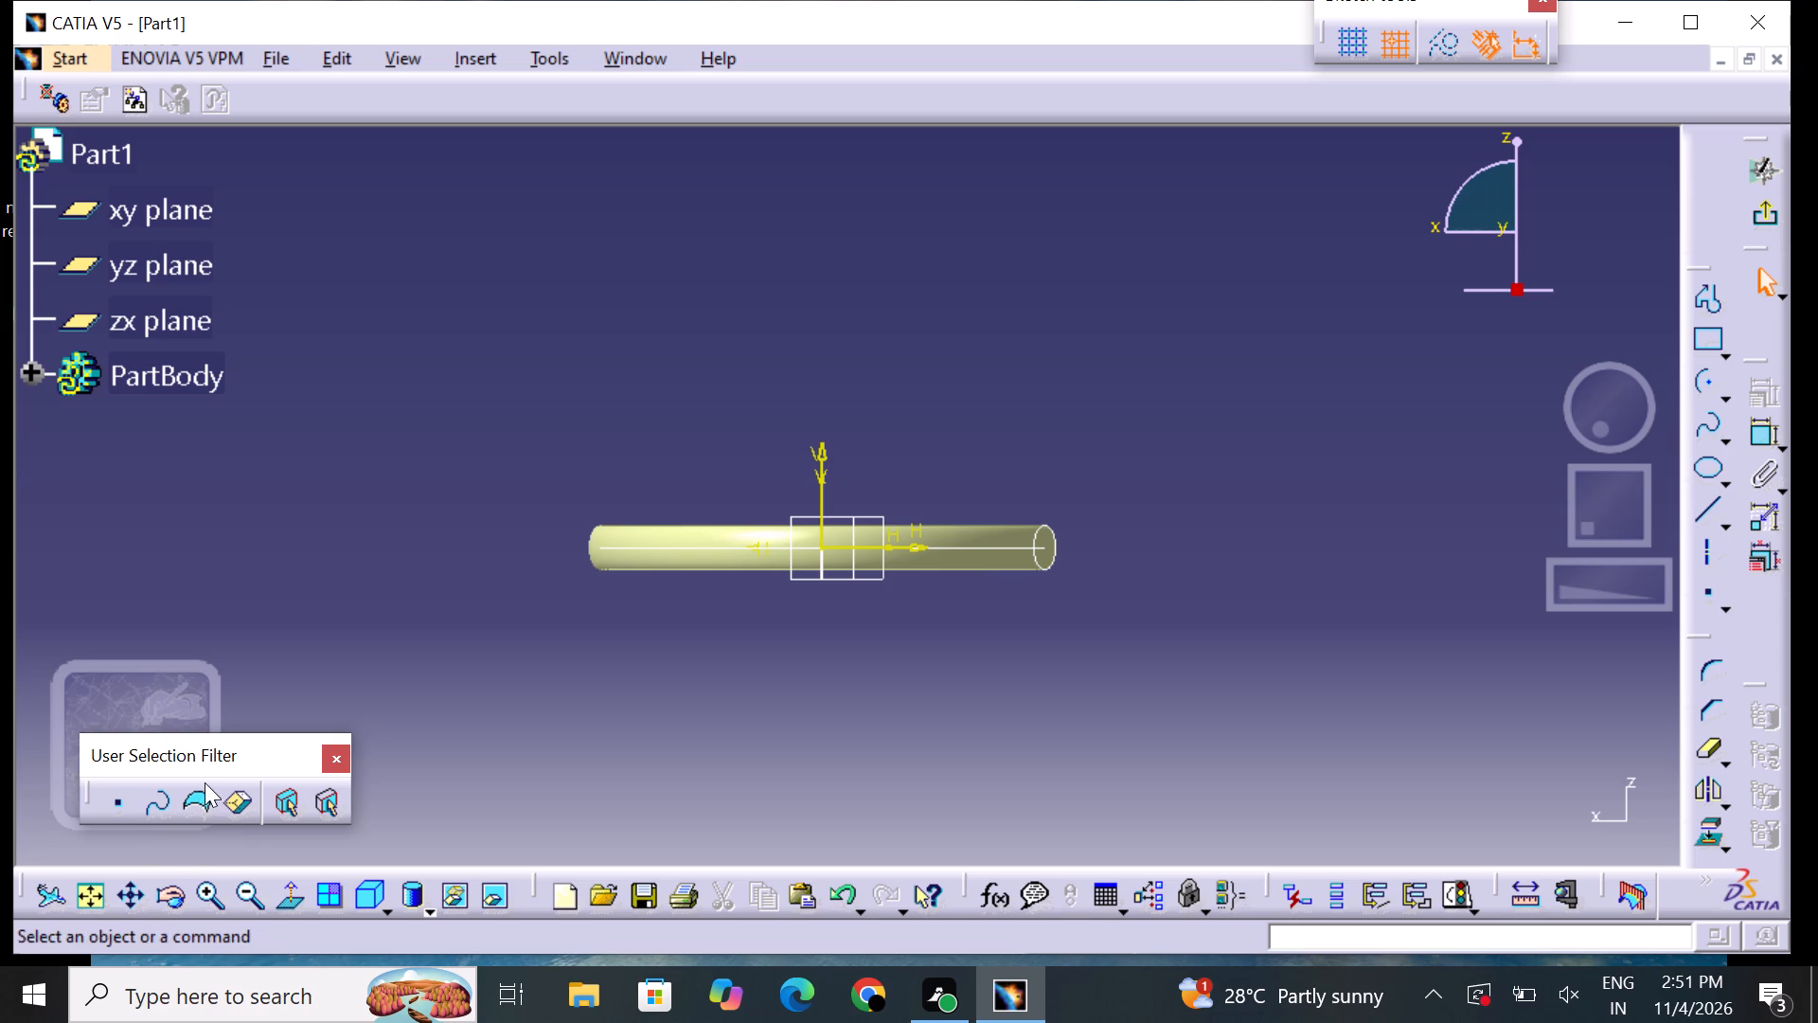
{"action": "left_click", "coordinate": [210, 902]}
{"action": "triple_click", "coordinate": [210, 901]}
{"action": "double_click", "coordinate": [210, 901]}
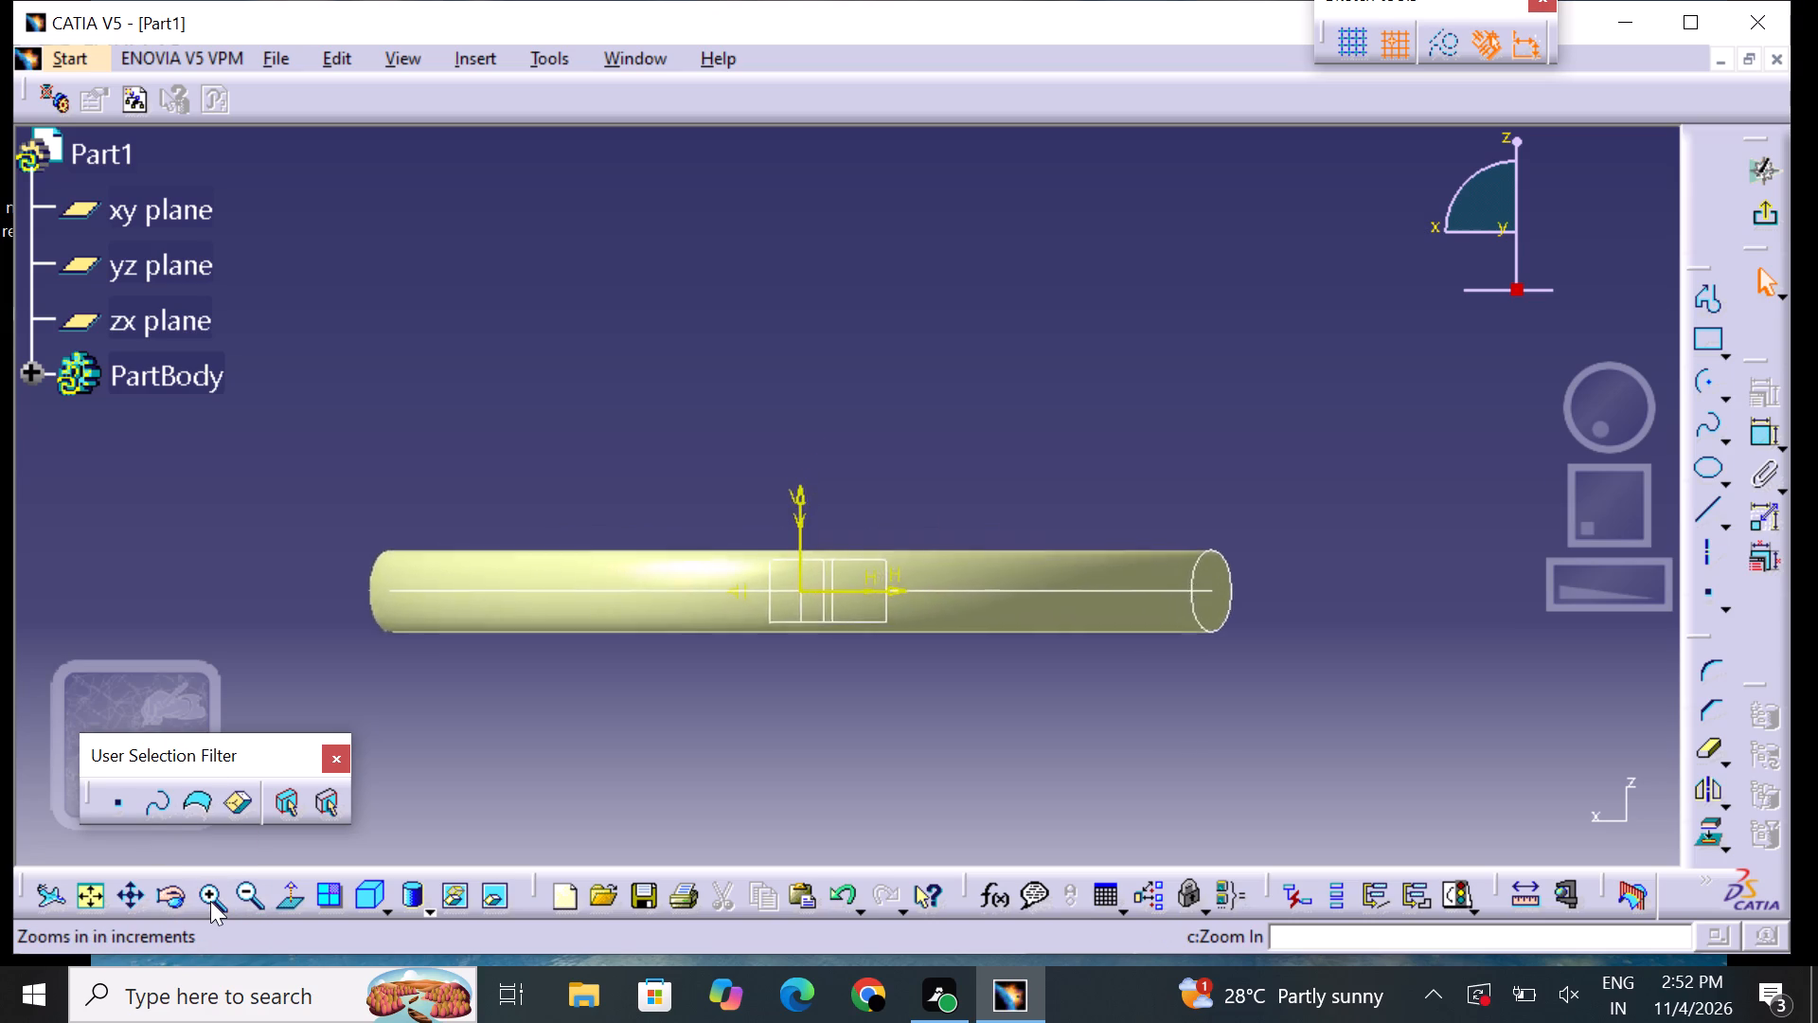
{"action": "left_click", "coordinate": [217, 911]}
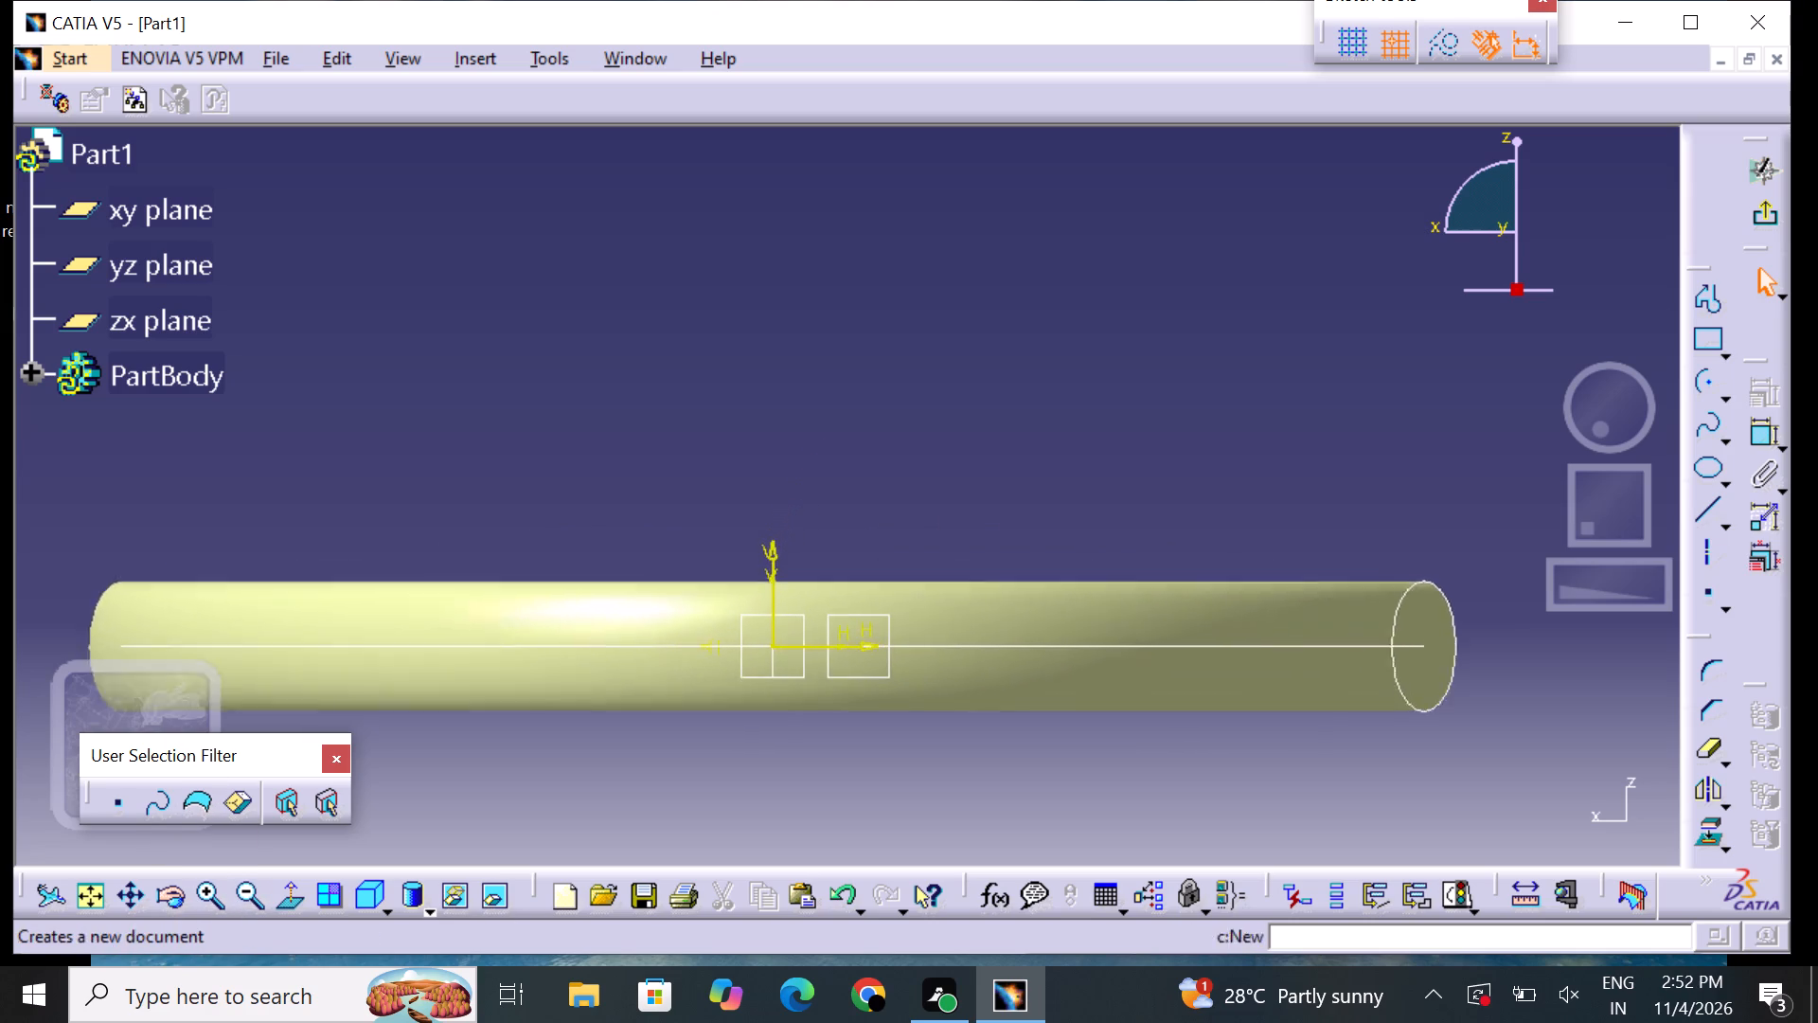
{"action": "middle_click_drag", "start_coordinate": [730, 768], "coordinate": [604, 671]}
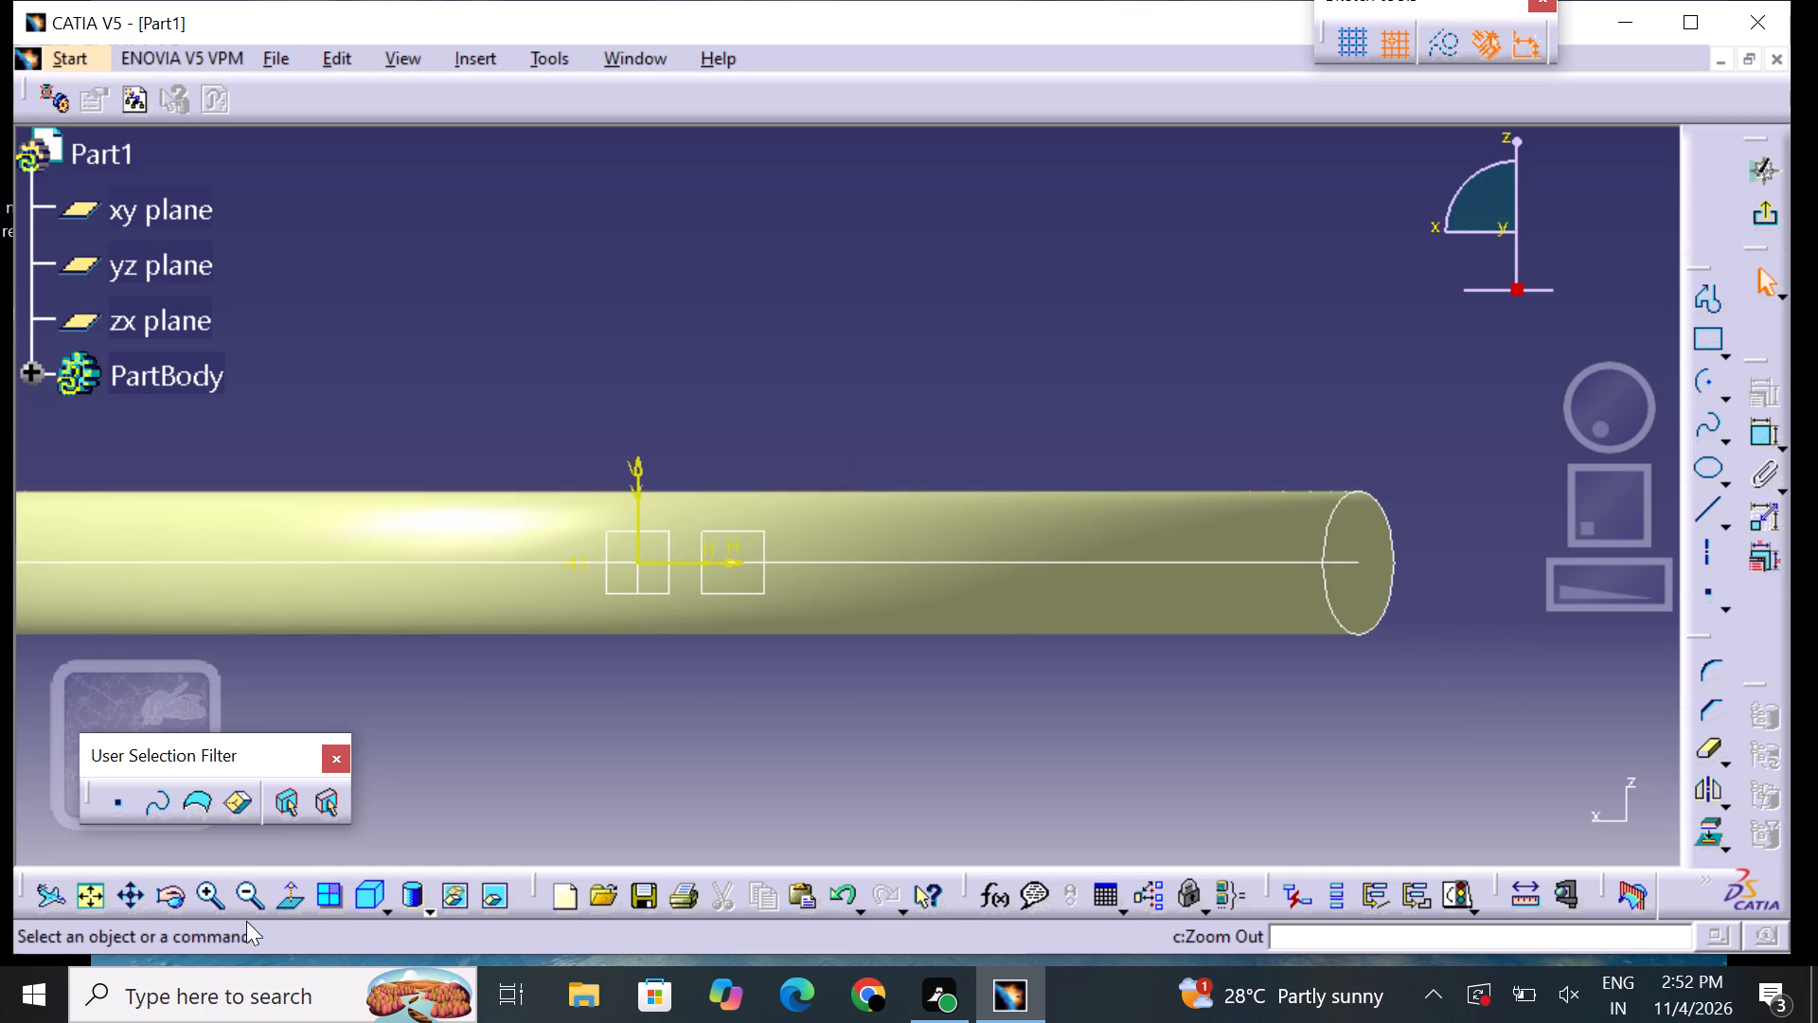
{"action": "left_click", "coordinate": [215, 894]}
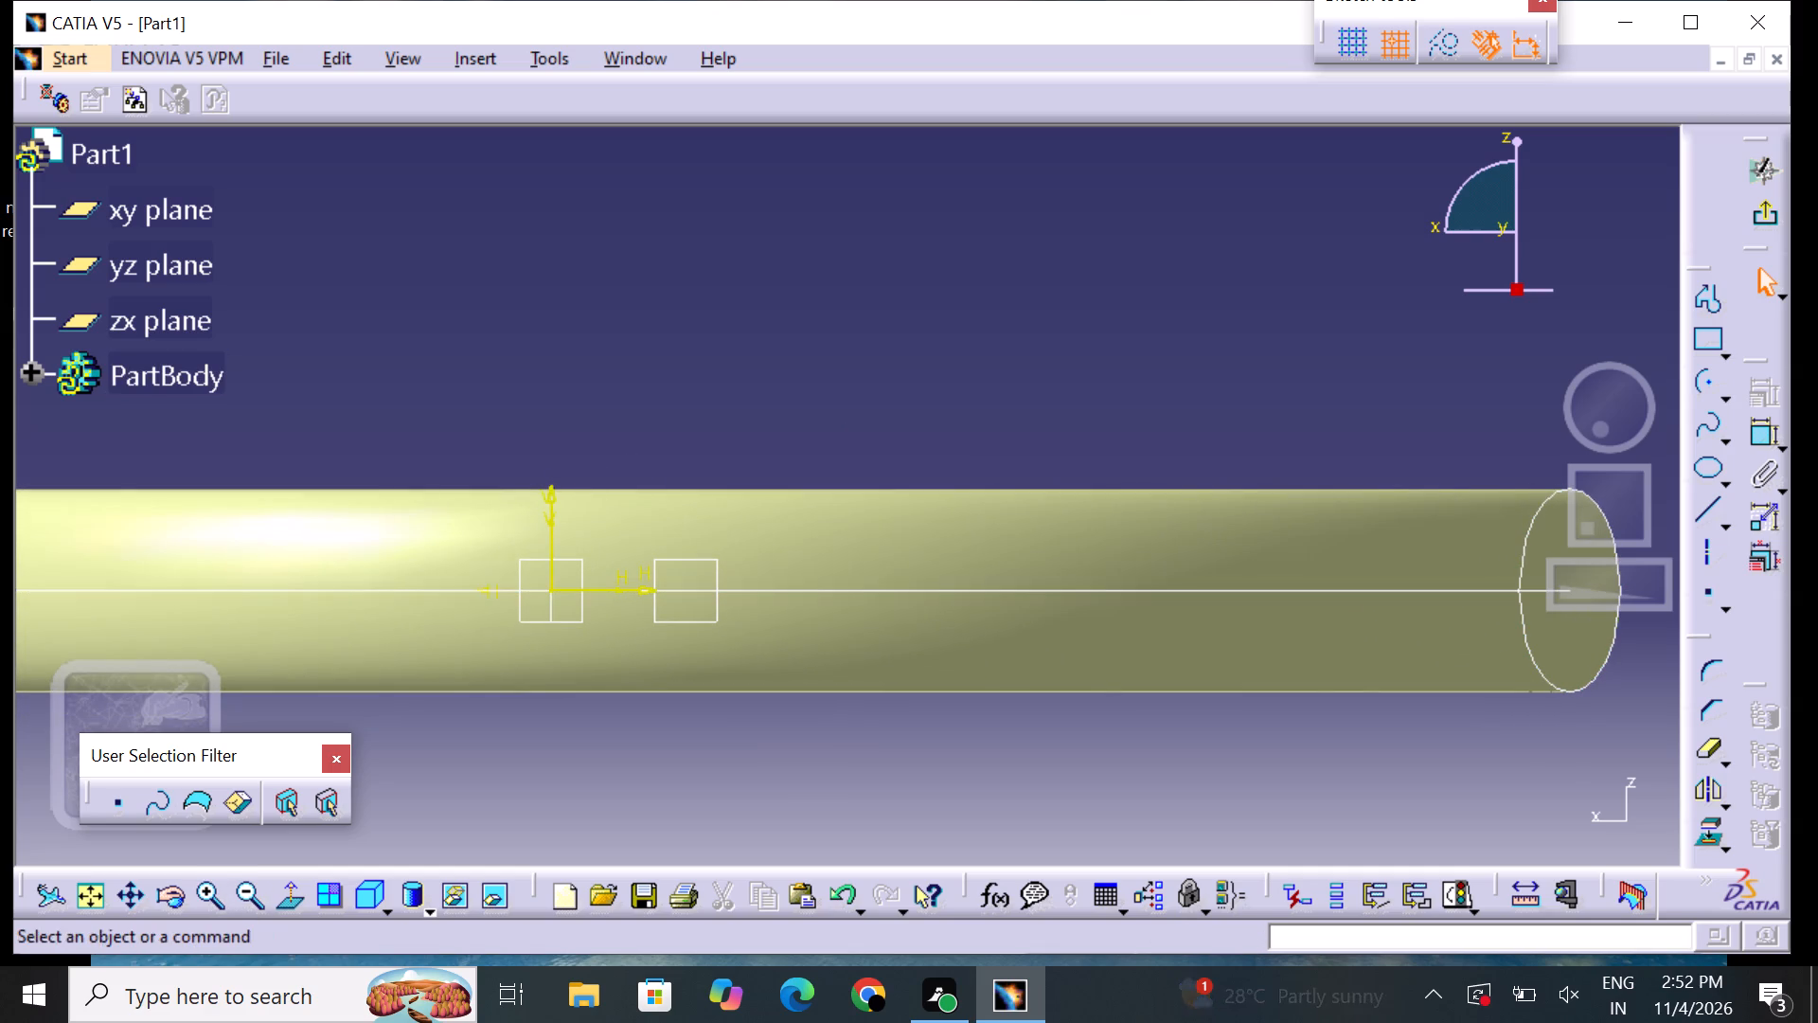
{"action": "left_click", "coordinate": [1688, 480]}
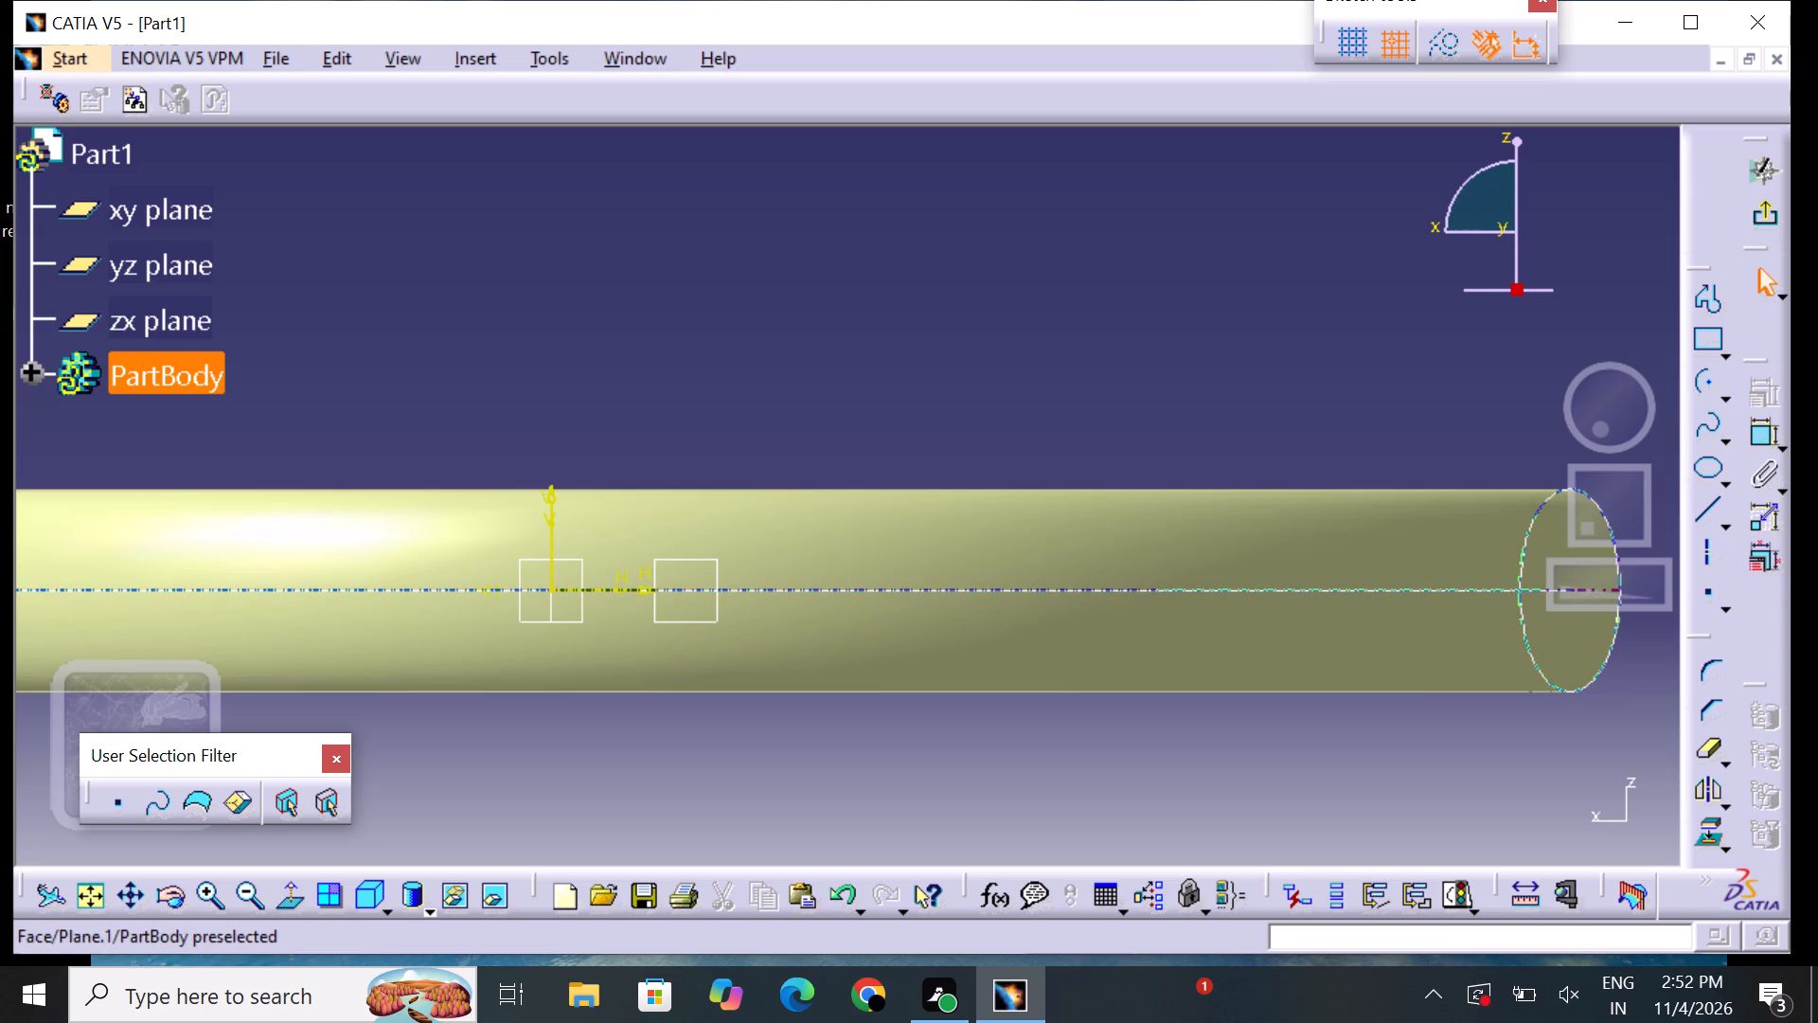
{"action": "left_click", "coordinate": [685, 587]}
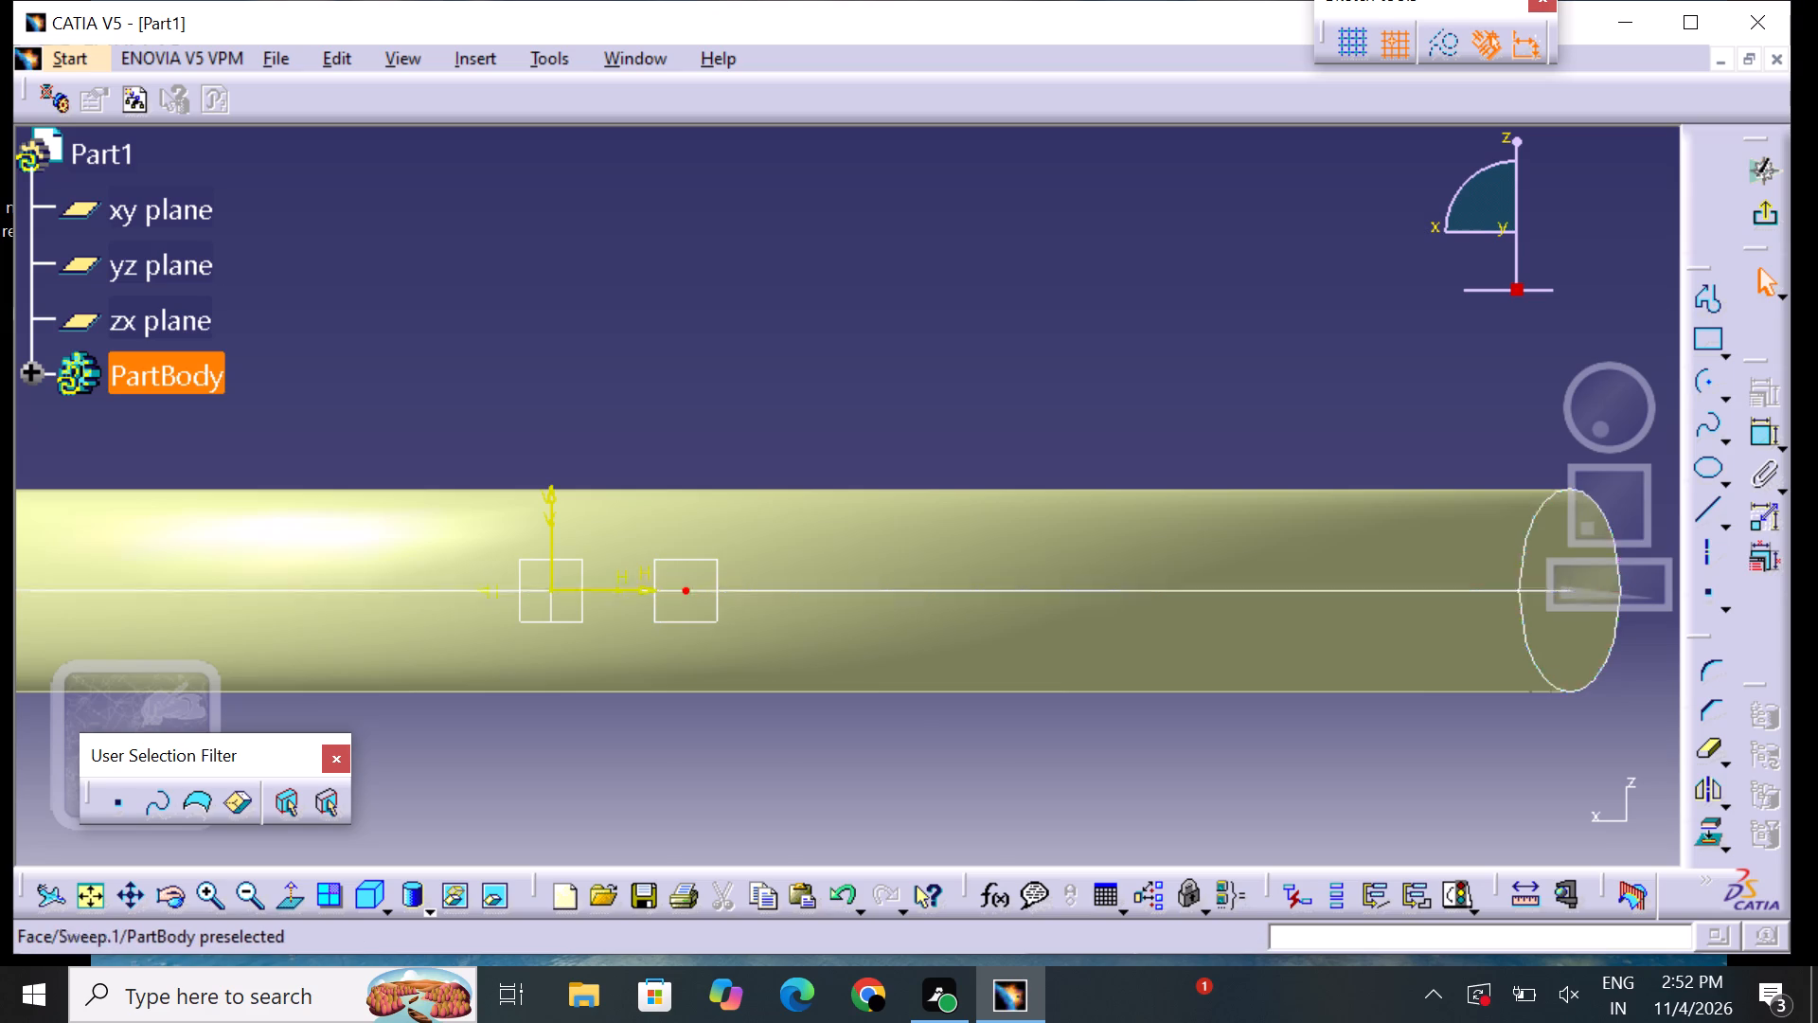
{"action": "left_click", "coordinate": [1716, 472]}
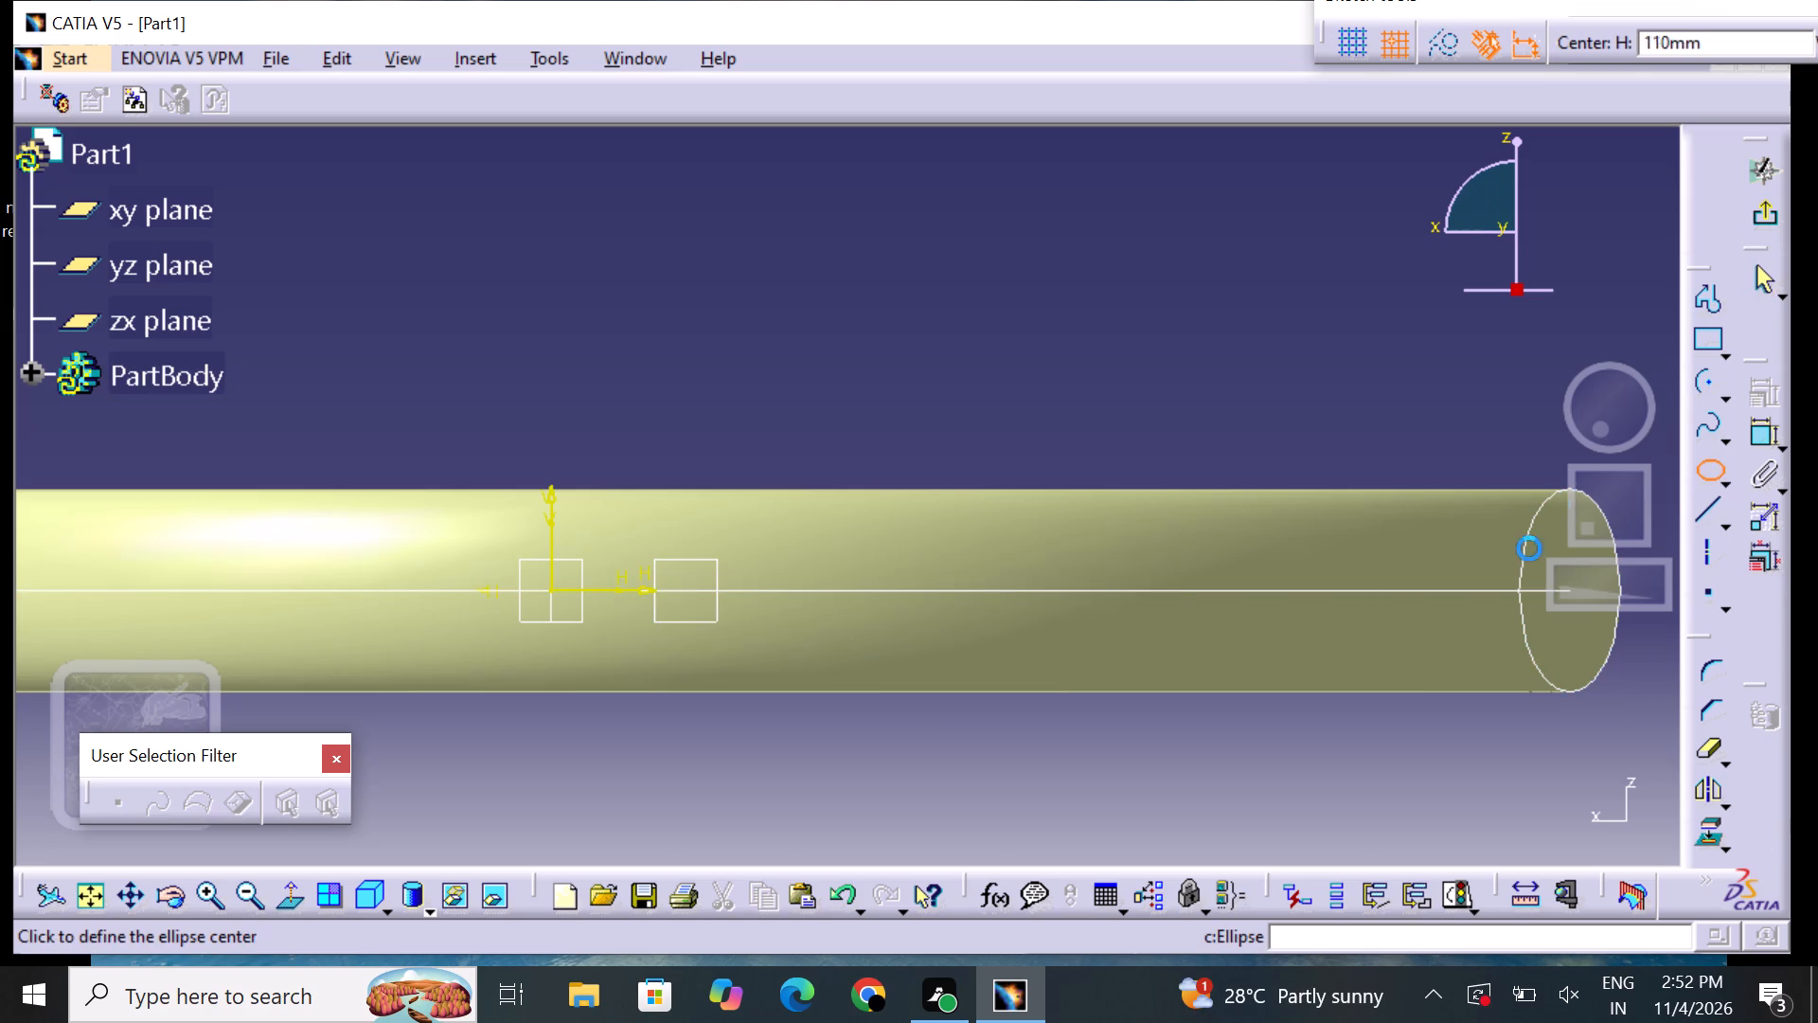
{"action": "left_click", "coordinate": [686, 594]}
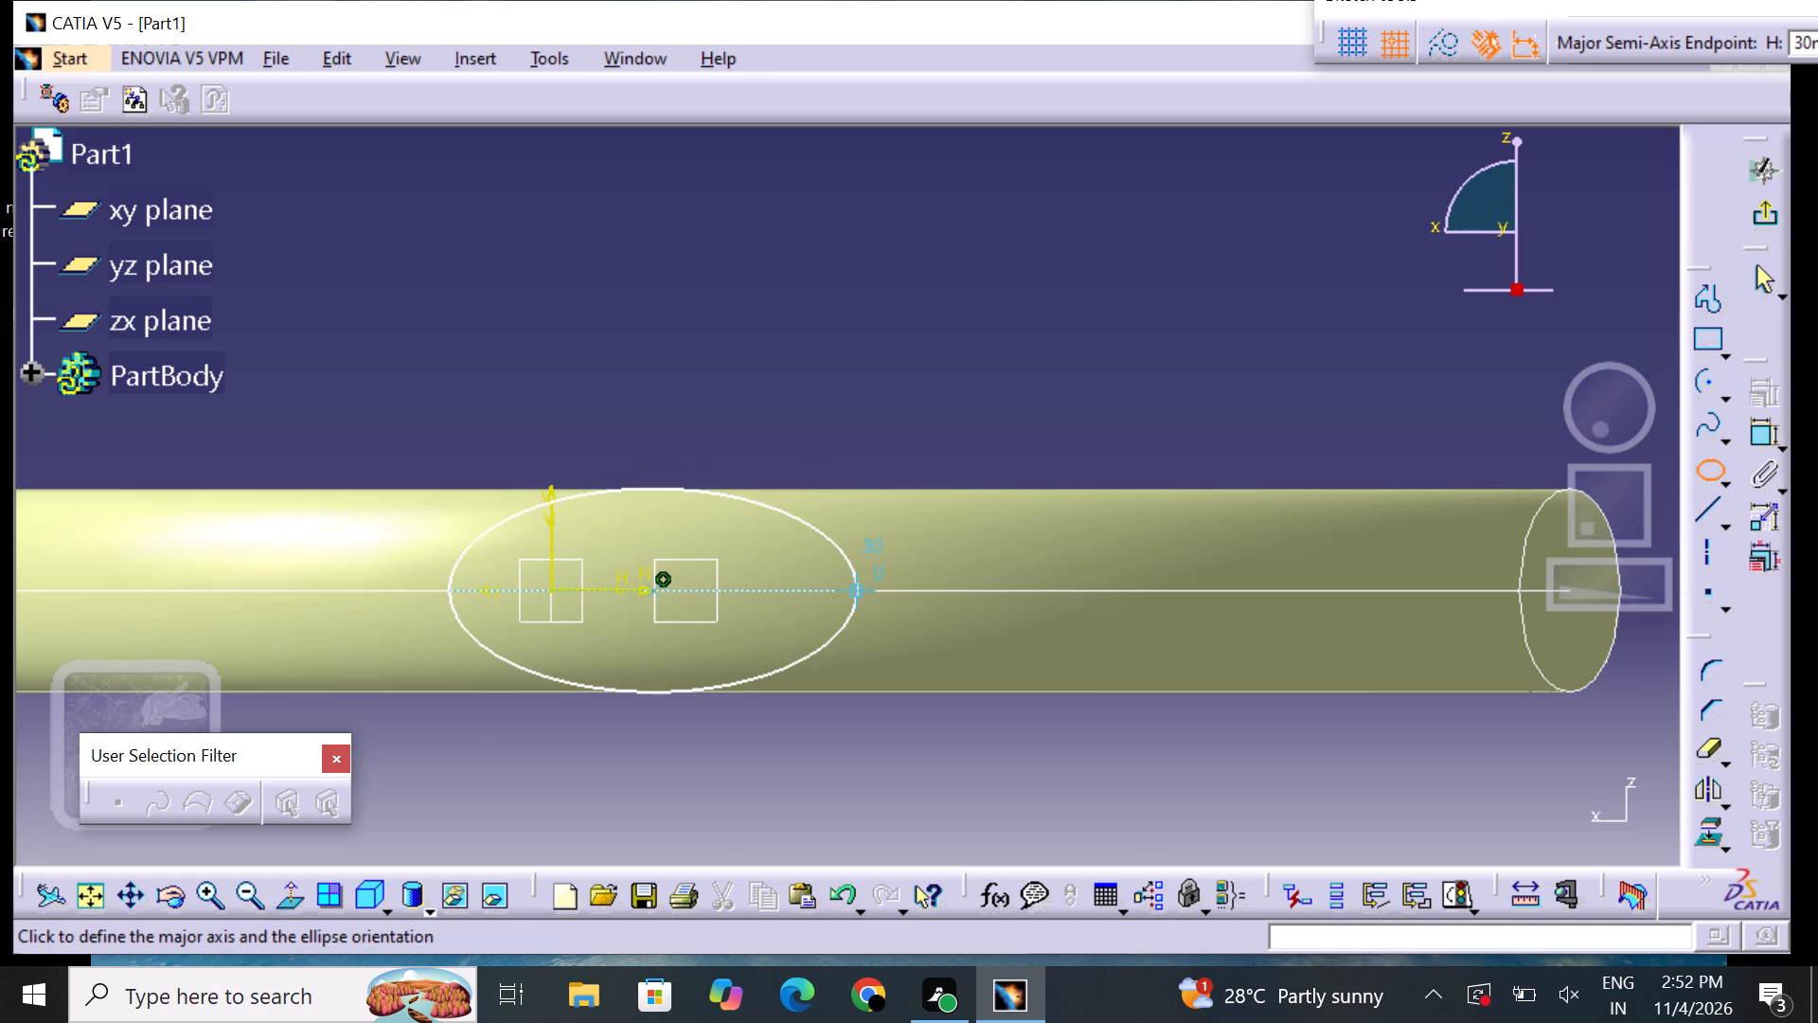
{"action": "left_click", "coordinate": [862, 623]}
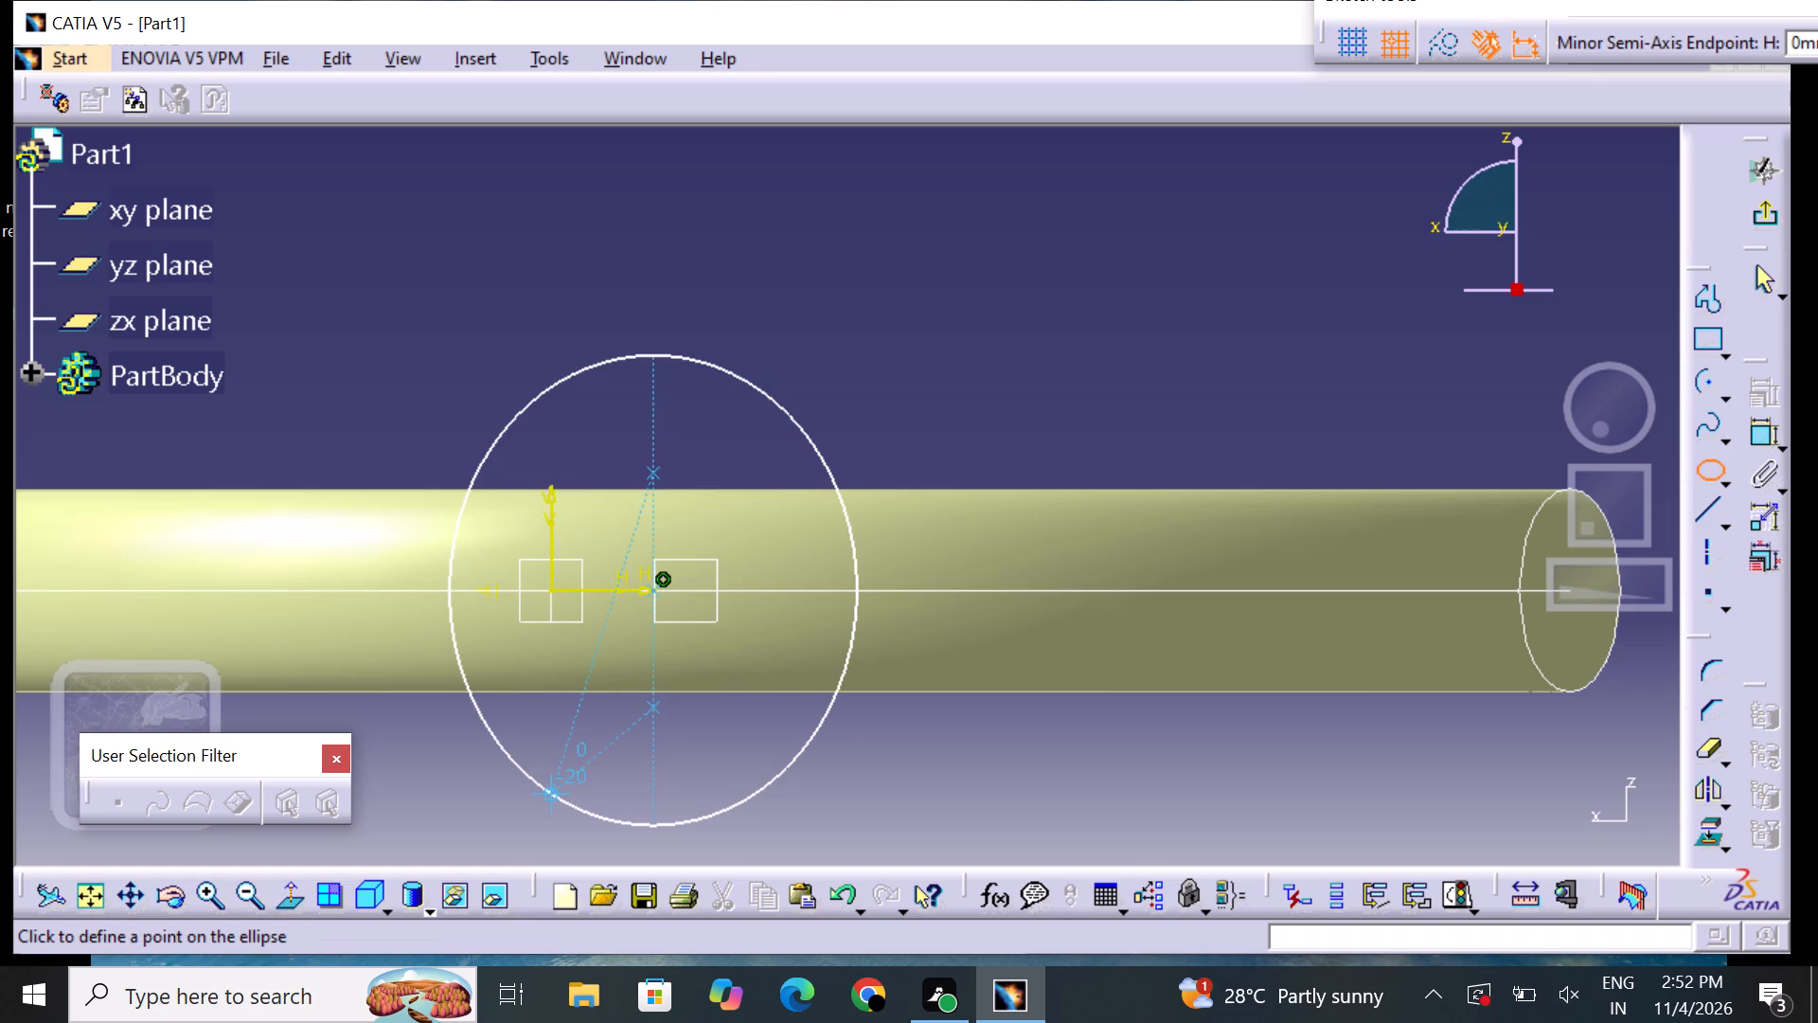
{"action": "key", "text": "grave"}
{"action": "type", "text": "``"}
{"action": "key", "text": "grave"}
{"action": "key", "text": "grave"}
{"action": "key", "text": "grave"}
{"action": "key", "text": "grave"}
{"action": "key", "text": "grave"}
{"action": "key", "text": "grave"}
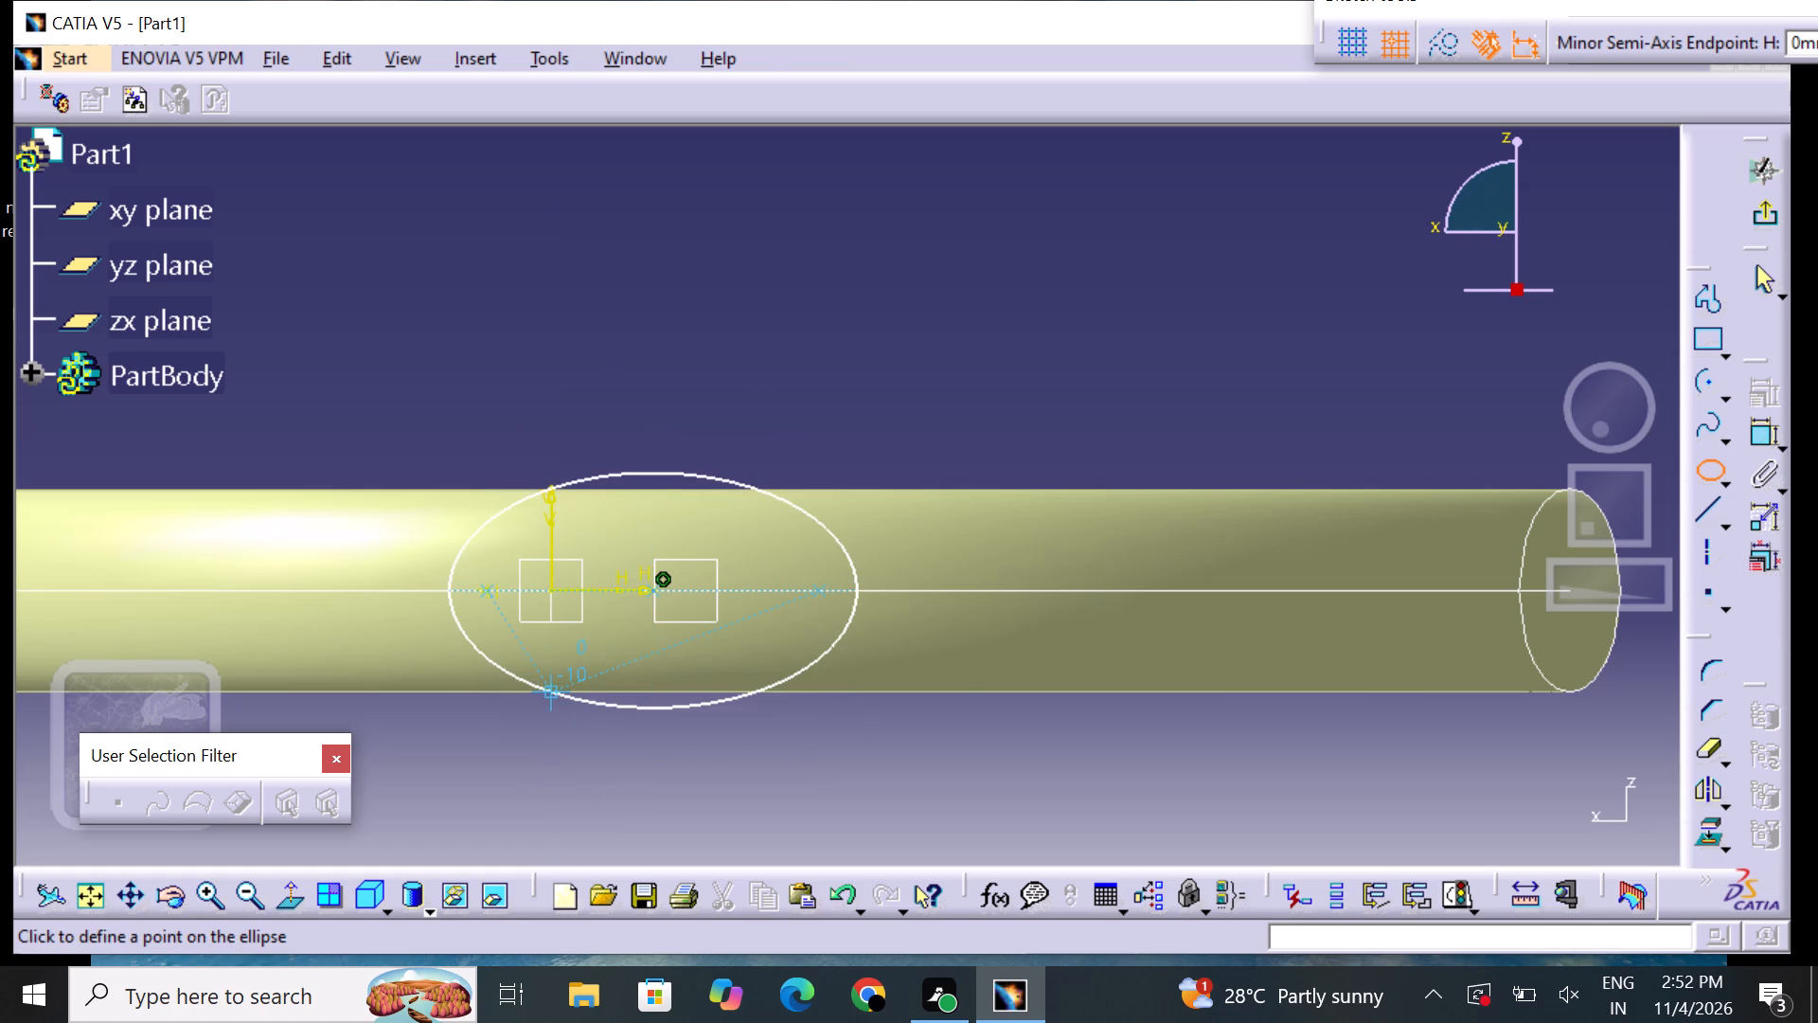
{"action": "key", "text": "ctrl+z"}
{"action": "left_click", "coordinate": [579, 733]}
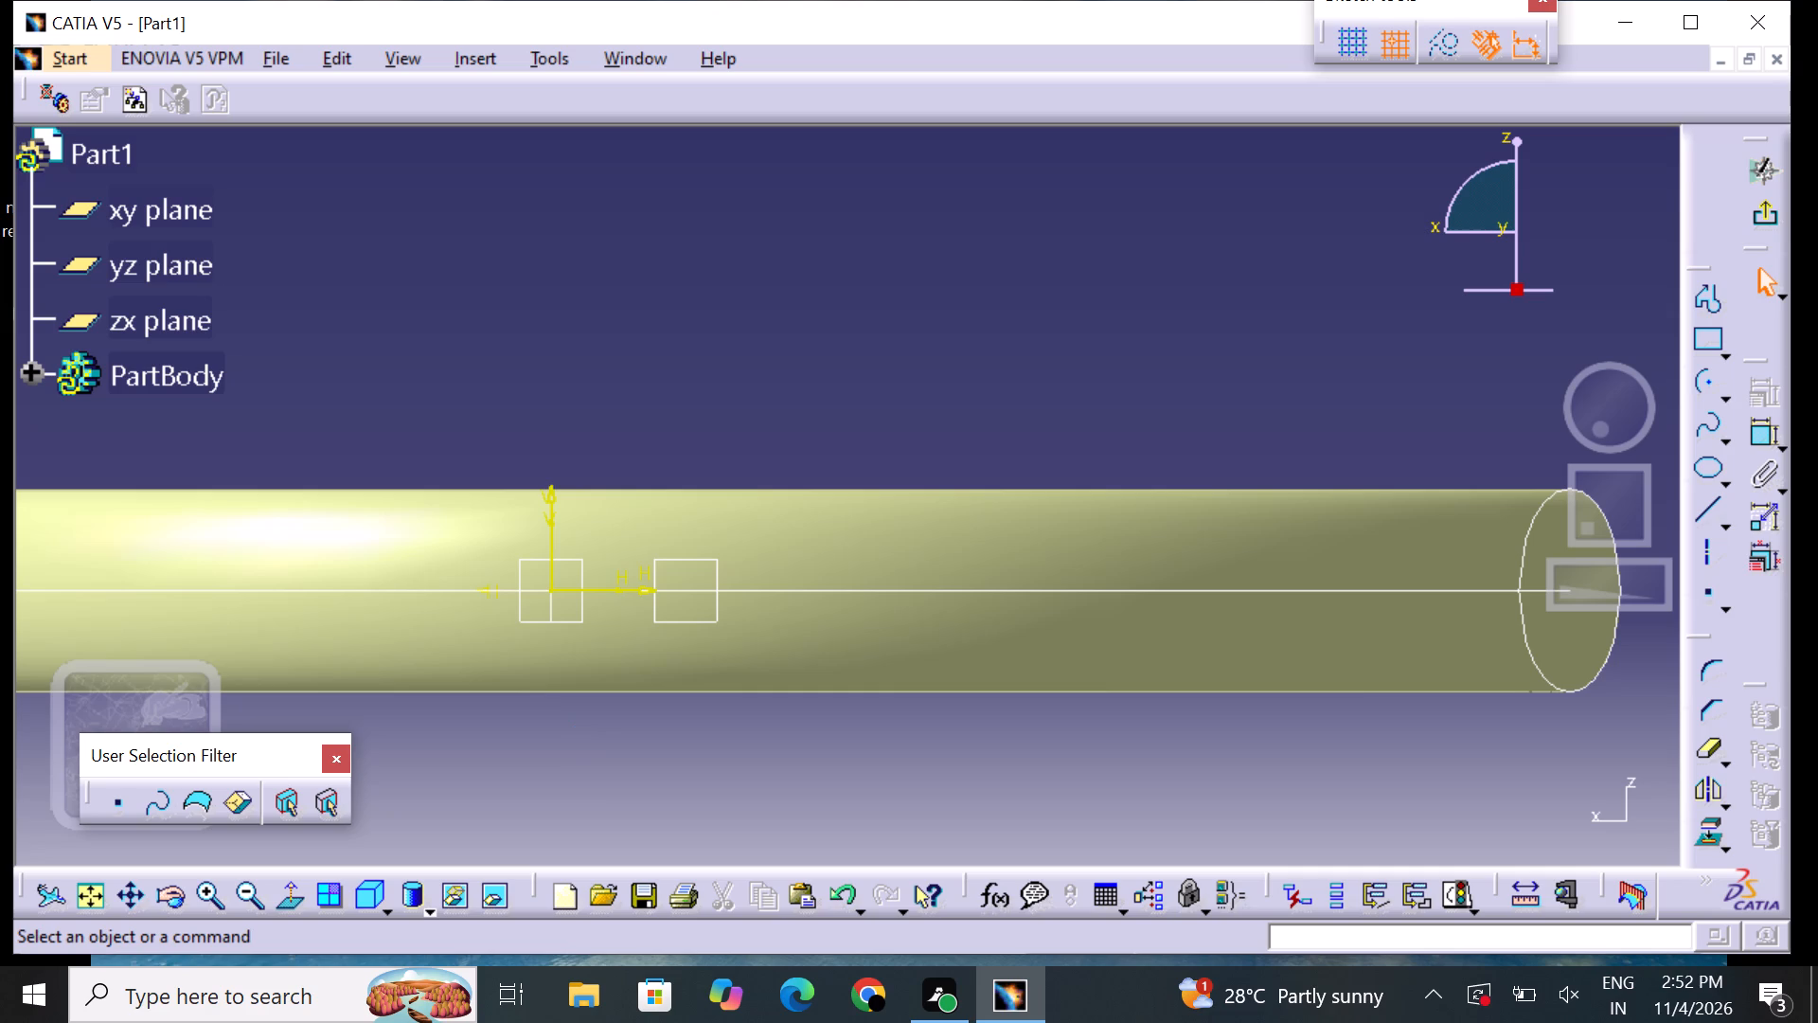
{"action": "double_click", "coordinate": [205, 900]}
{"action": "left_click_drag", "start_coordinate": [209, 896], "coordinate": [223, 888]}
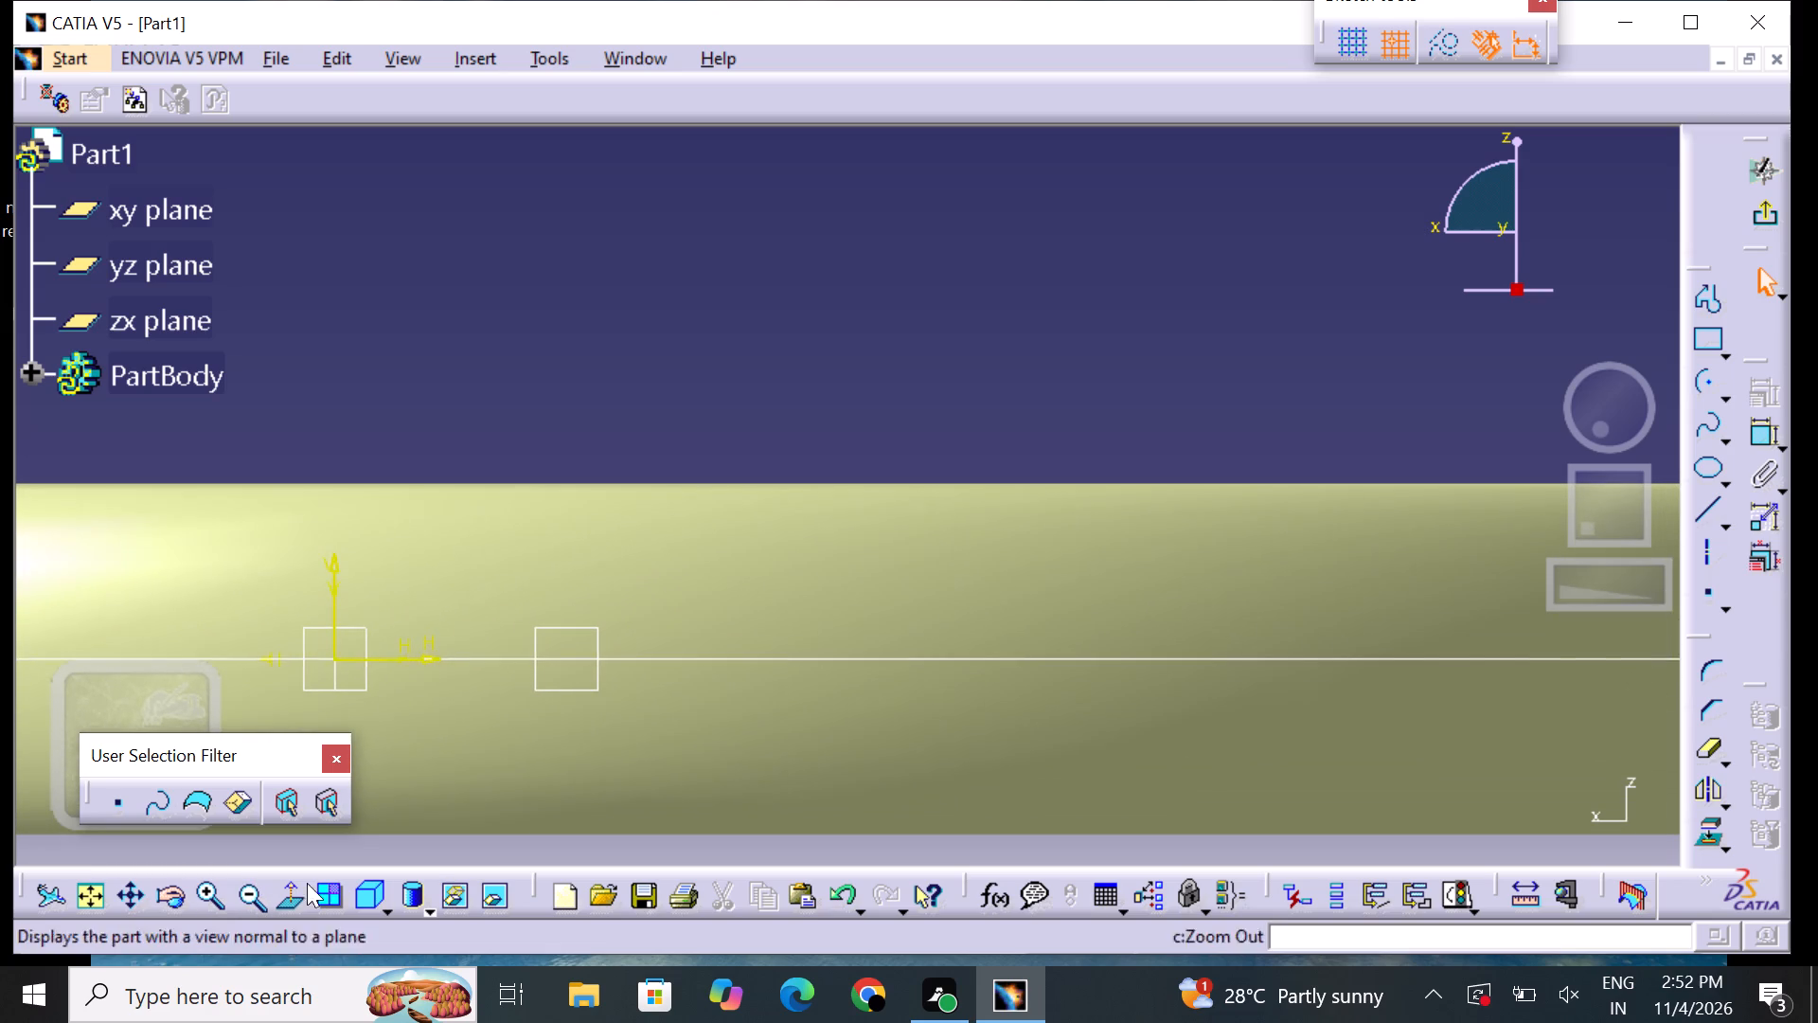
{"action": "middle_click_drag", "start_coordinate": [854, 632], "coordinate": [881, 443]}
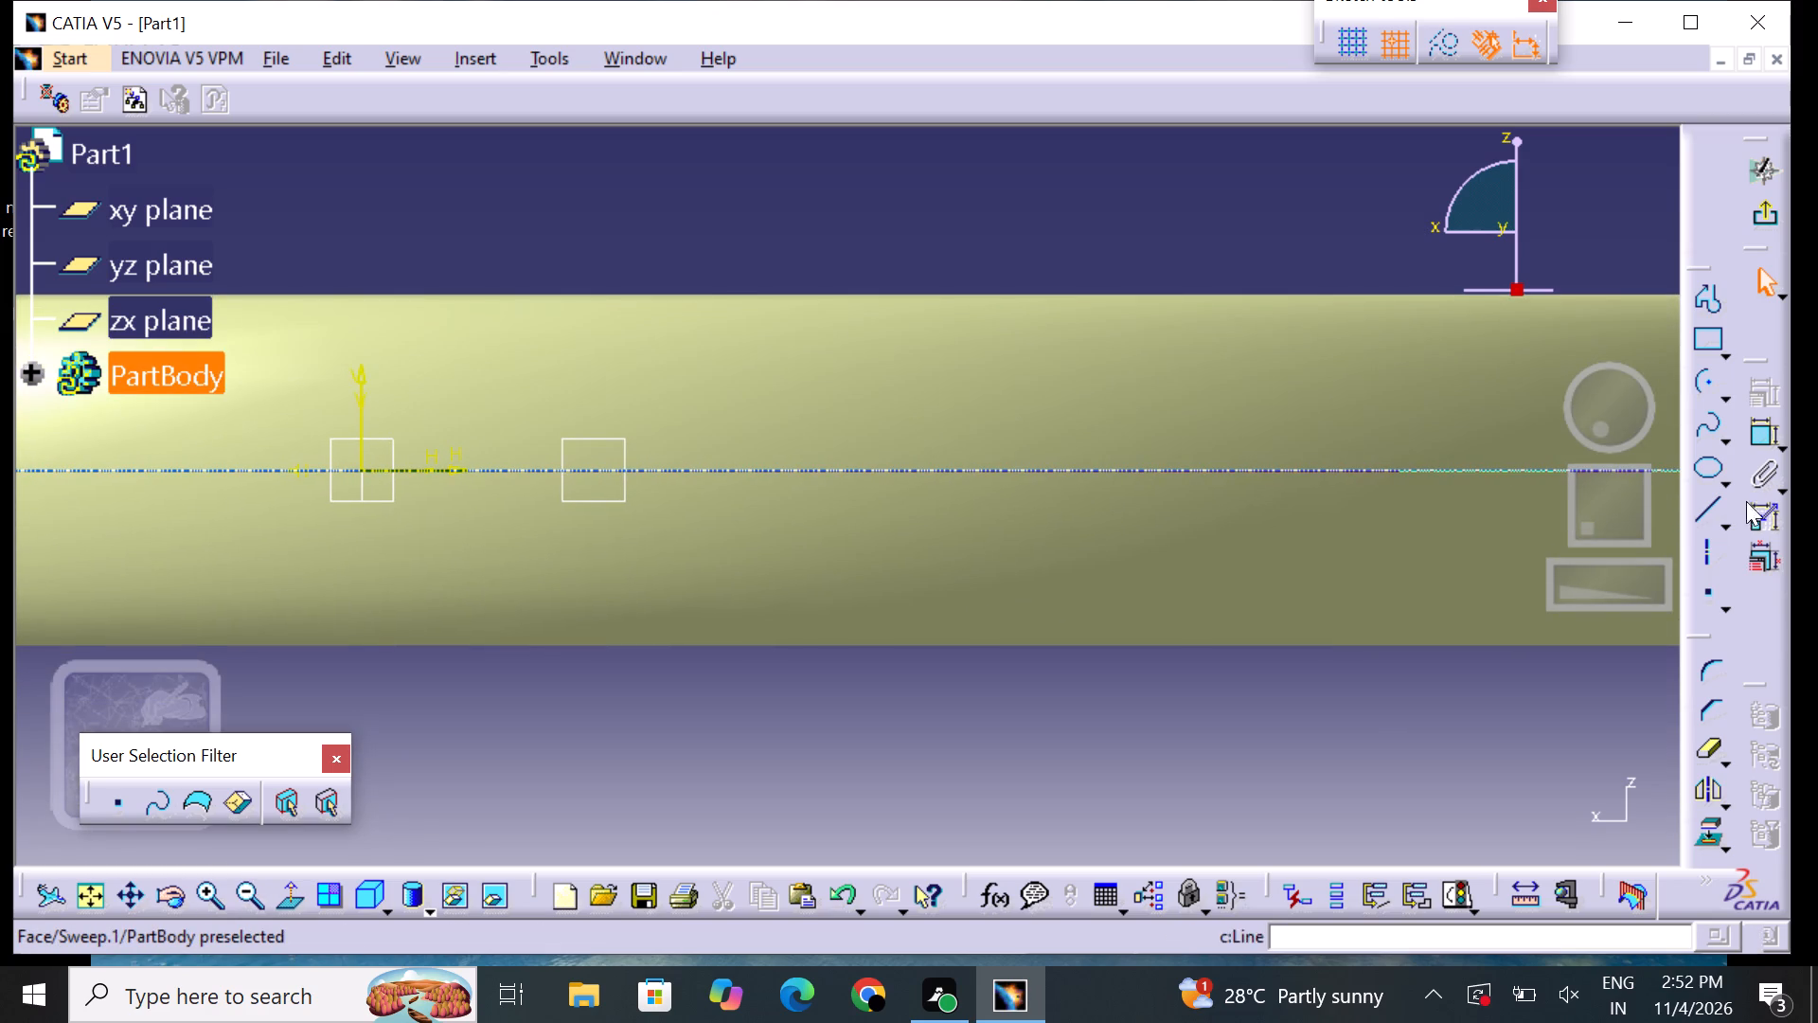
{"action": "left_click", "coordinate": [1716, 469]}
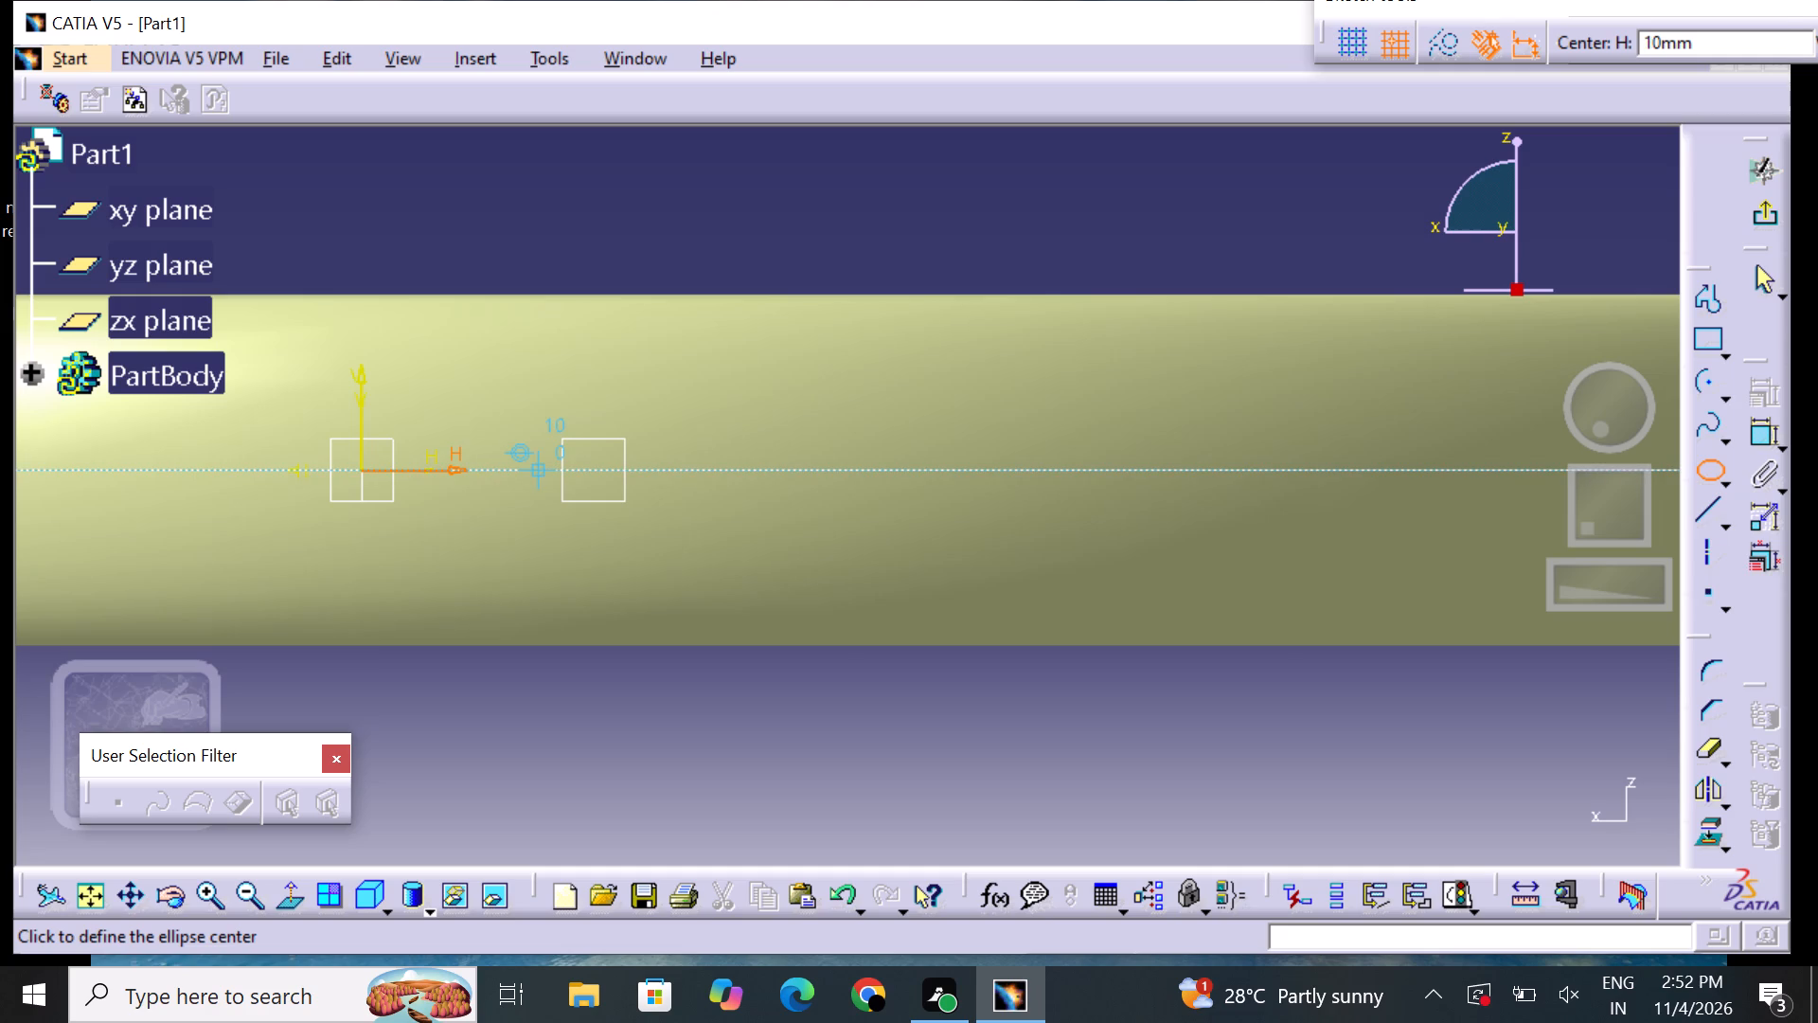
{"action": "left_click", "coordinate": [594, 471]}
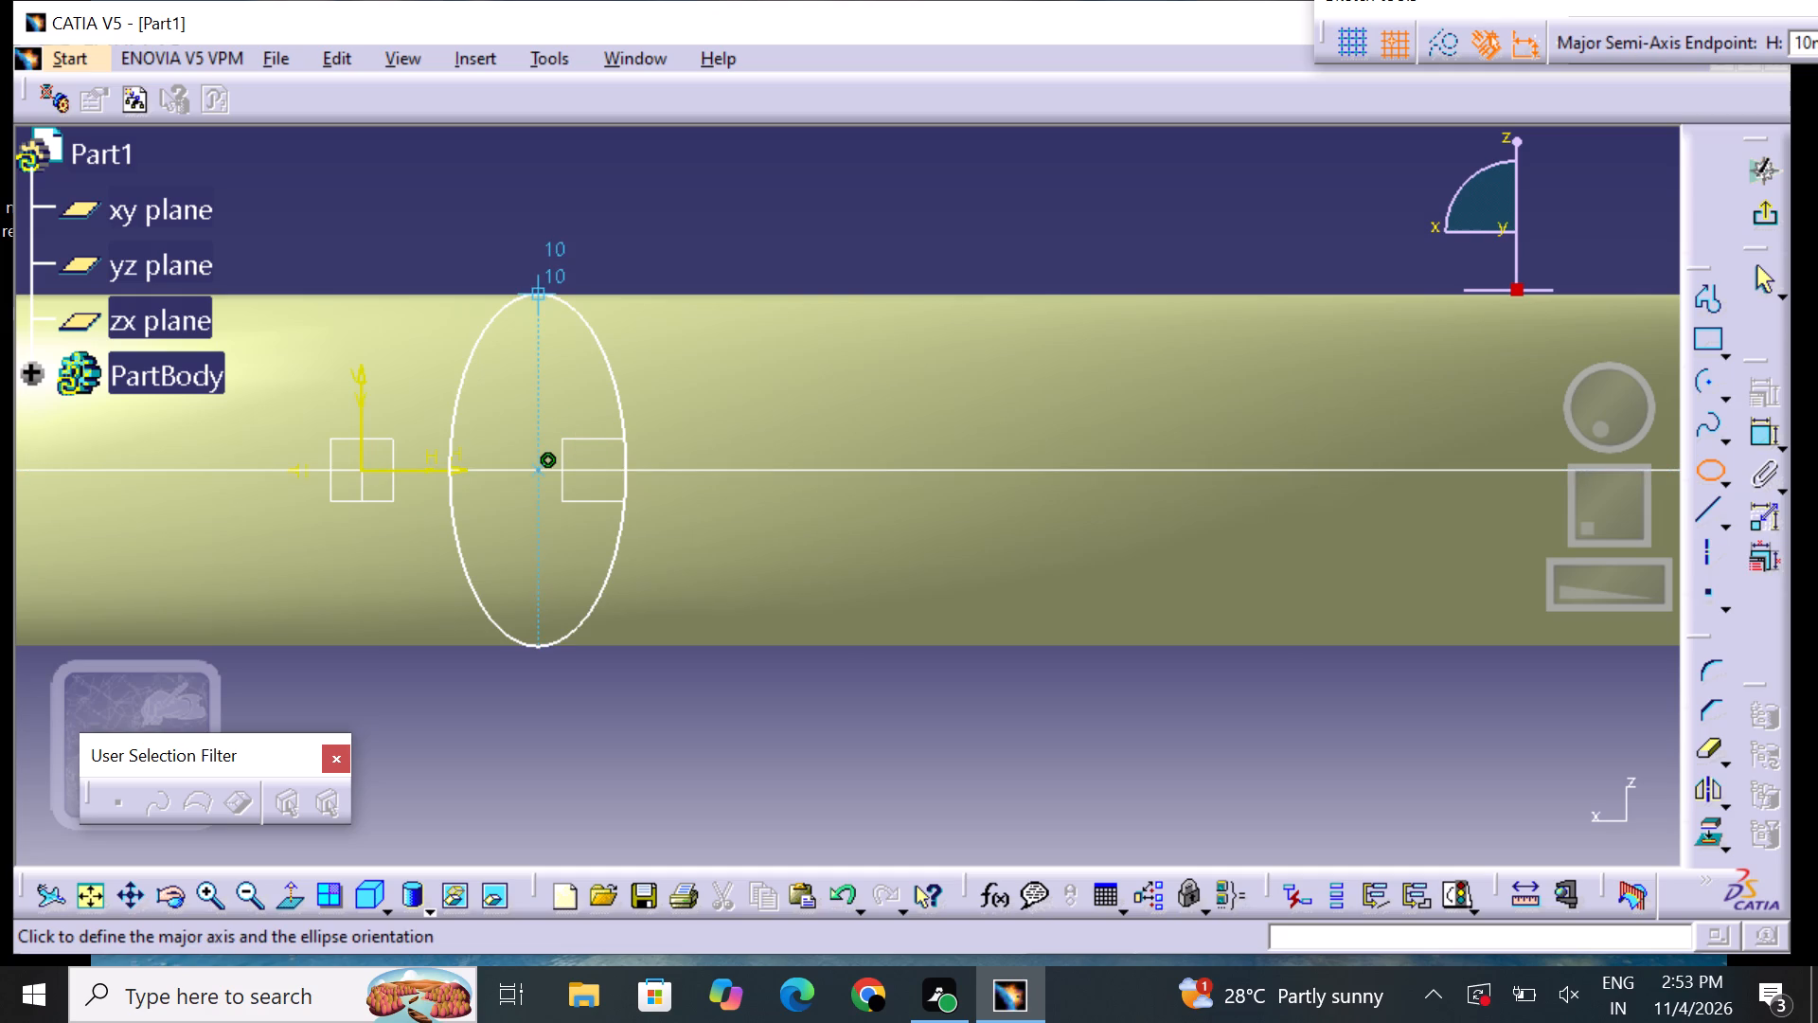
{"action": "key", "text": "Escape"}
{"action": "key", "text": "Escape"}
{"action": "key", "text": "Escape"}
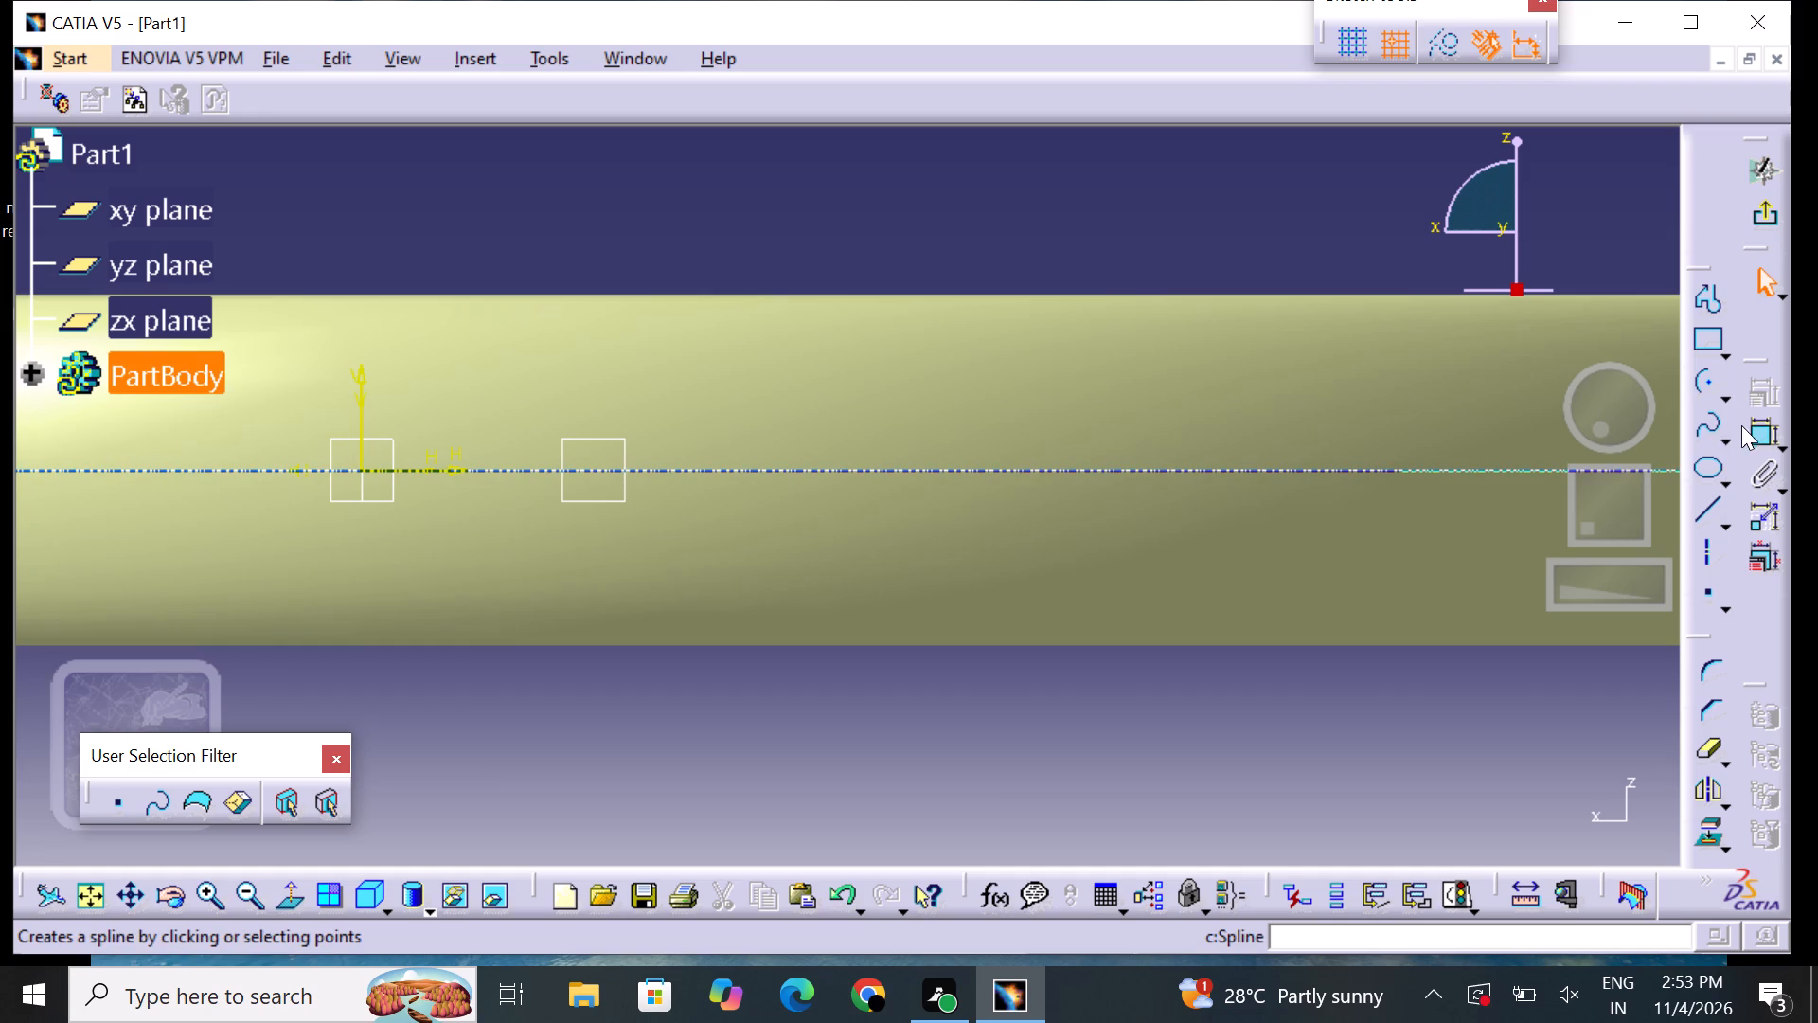
Sketch an ellipse about 60 mm tall and wider than tall, centred about 20 mm from the origin along the horizontal axis.
{"action": "left_click", "coordinate": [1711, 472]}
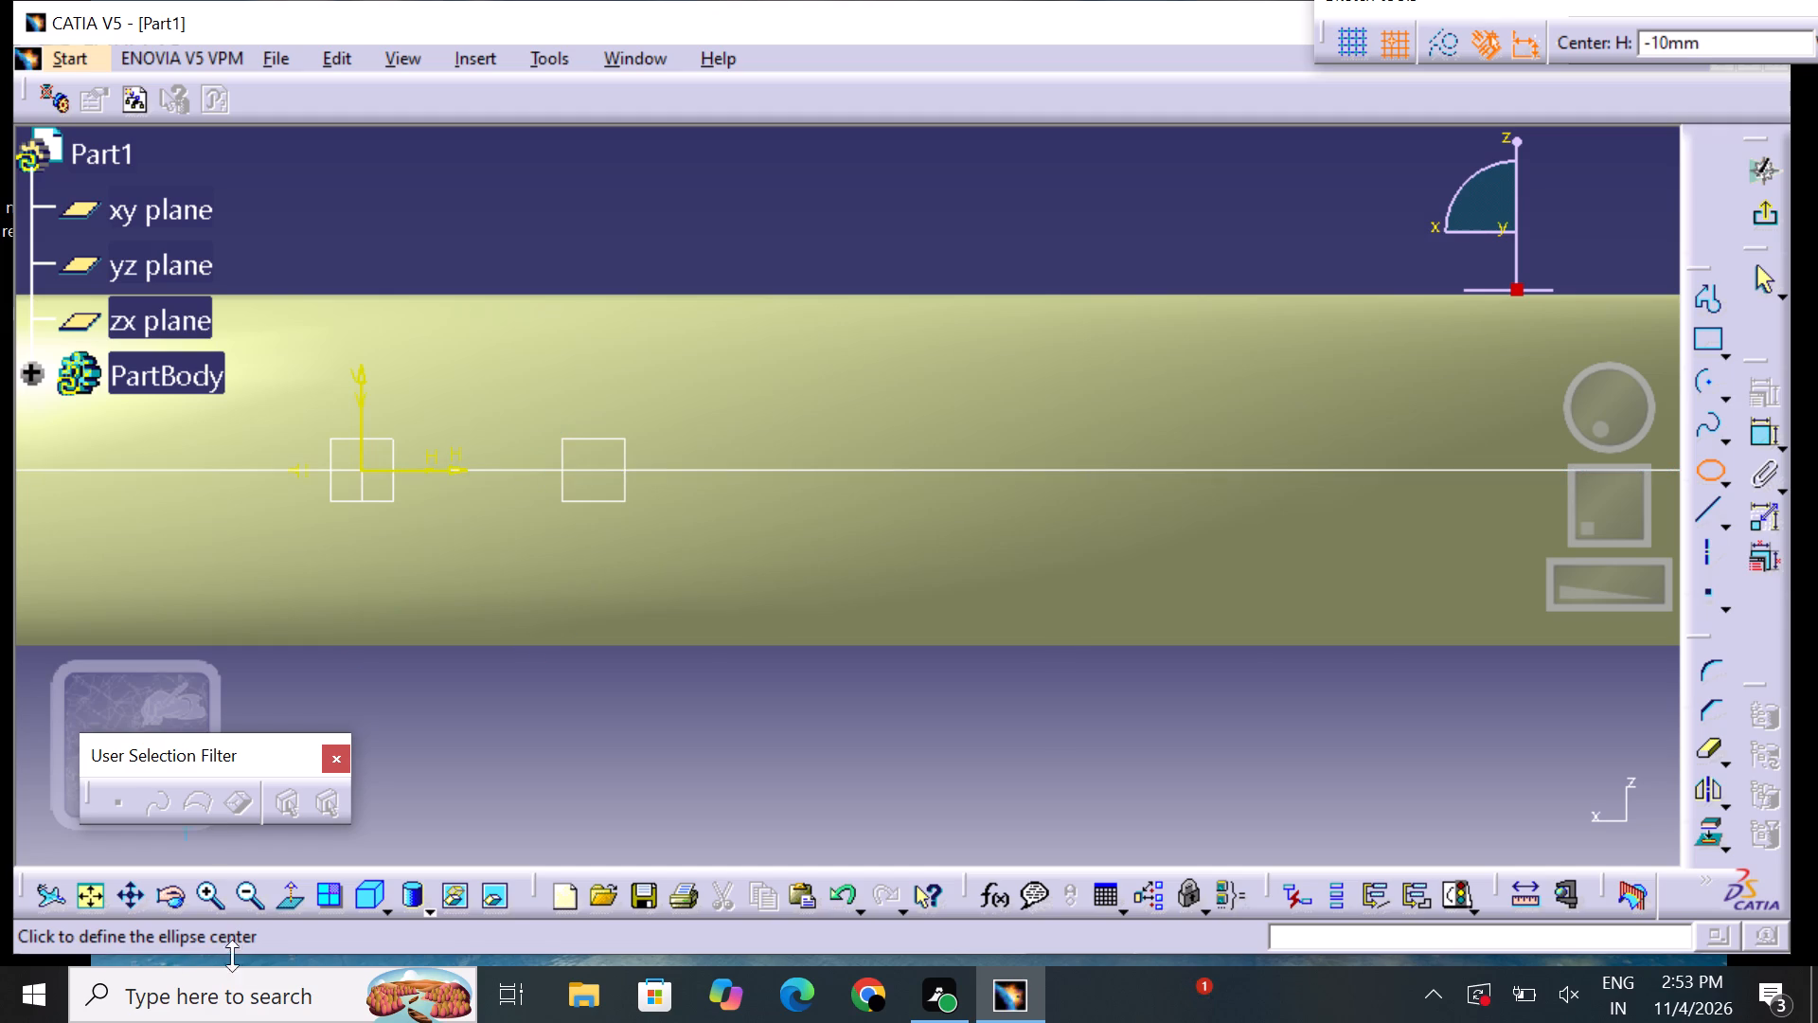
{"action": "left_click", "coordinate": [247, 906]}
{"action": "left_click", "coordinate": [247, 894]}
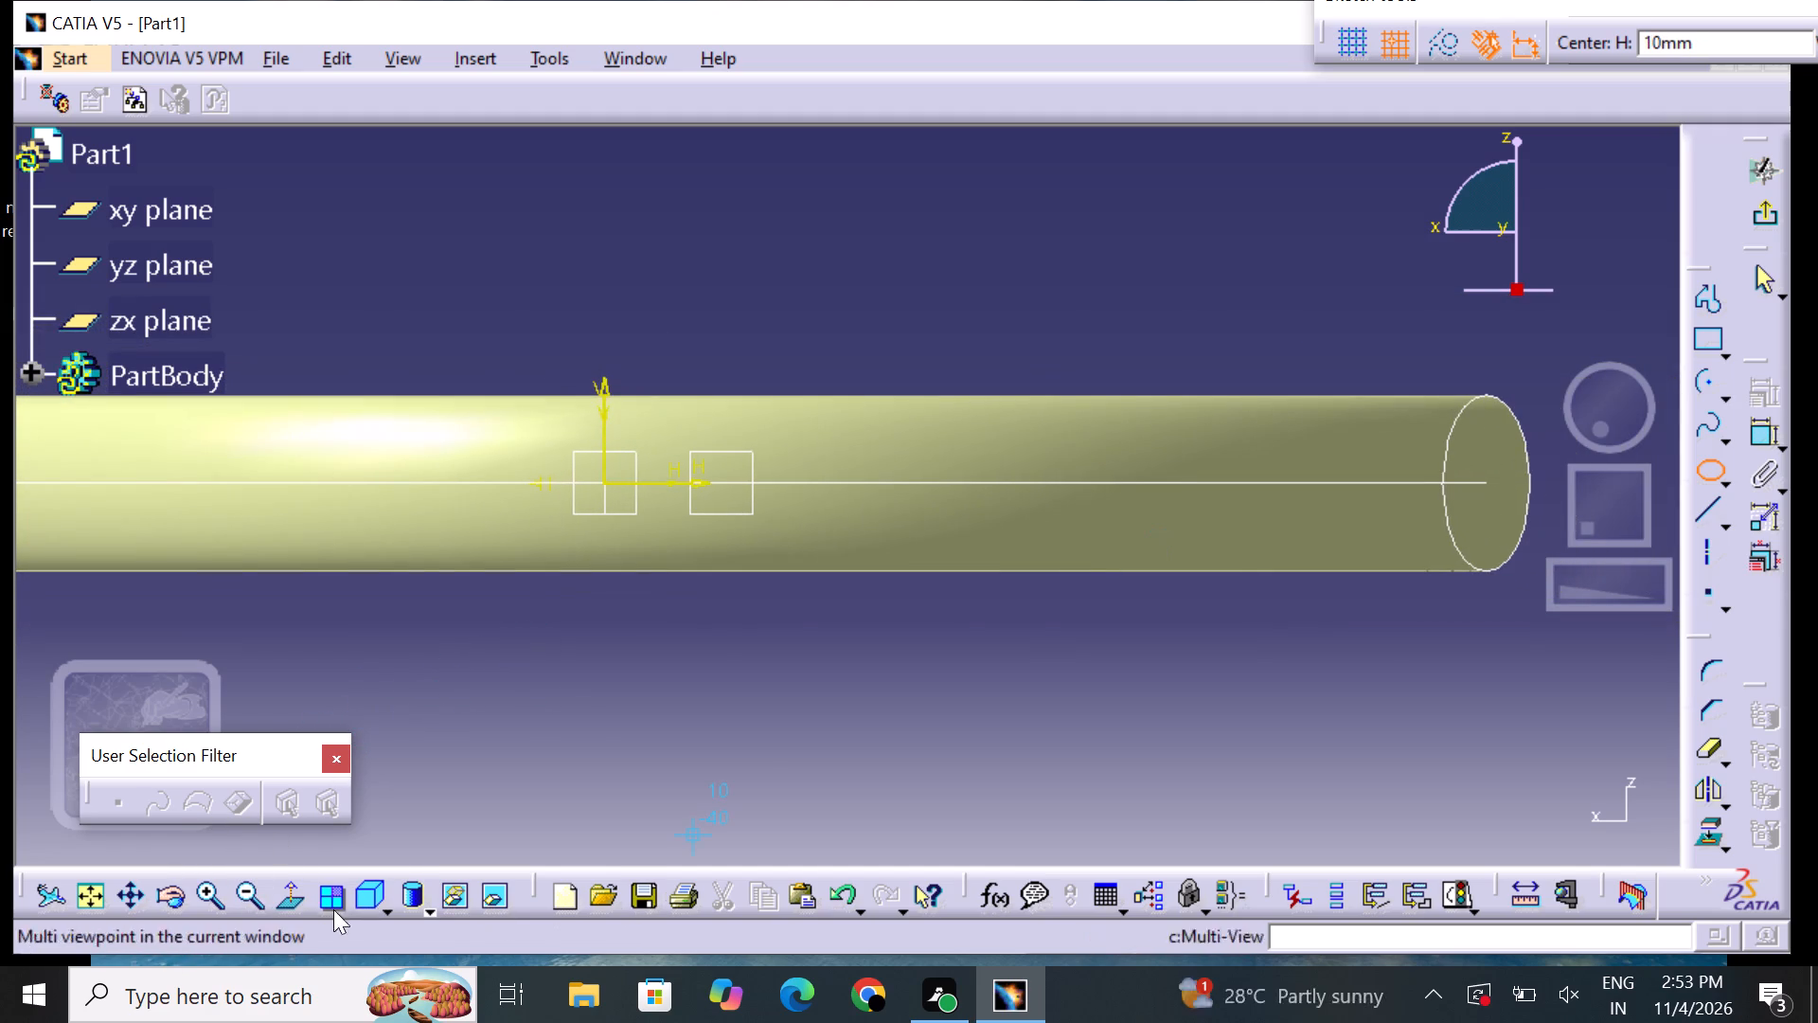
{"action": "left_click", "coordinate": [252, 905]}
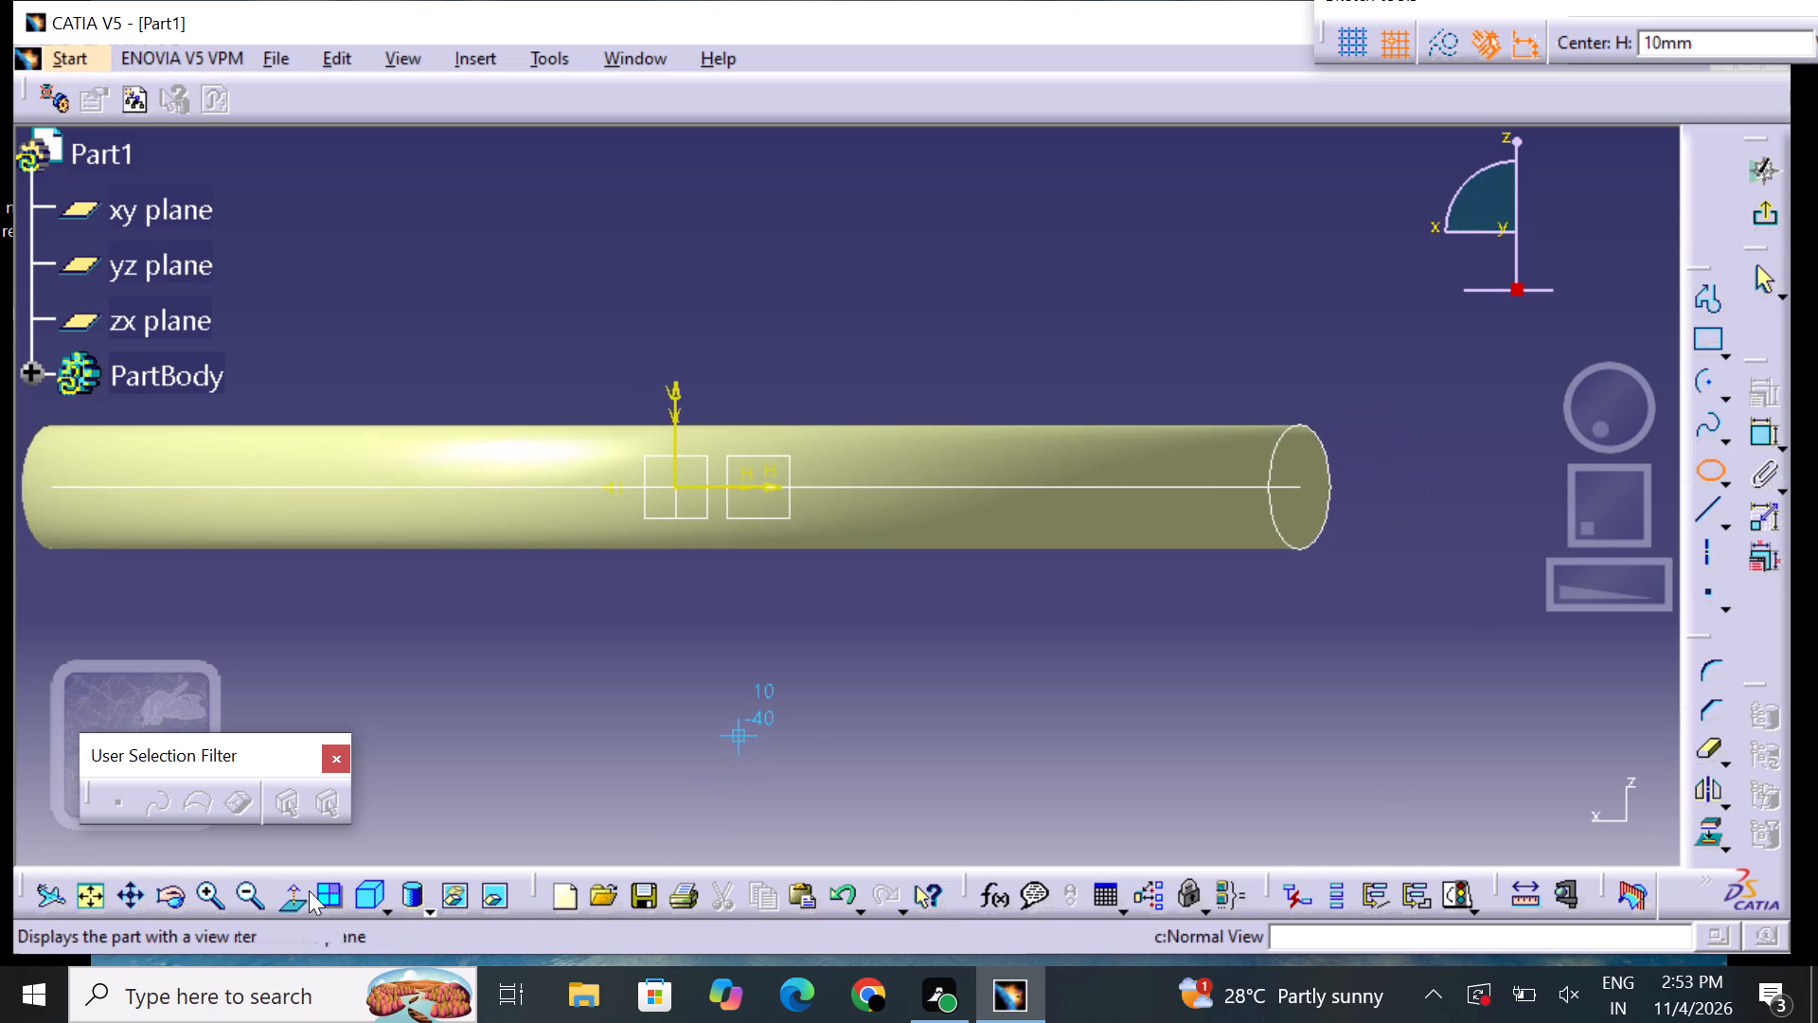
{"action": "left_click", "coordinate": [227, 909]}
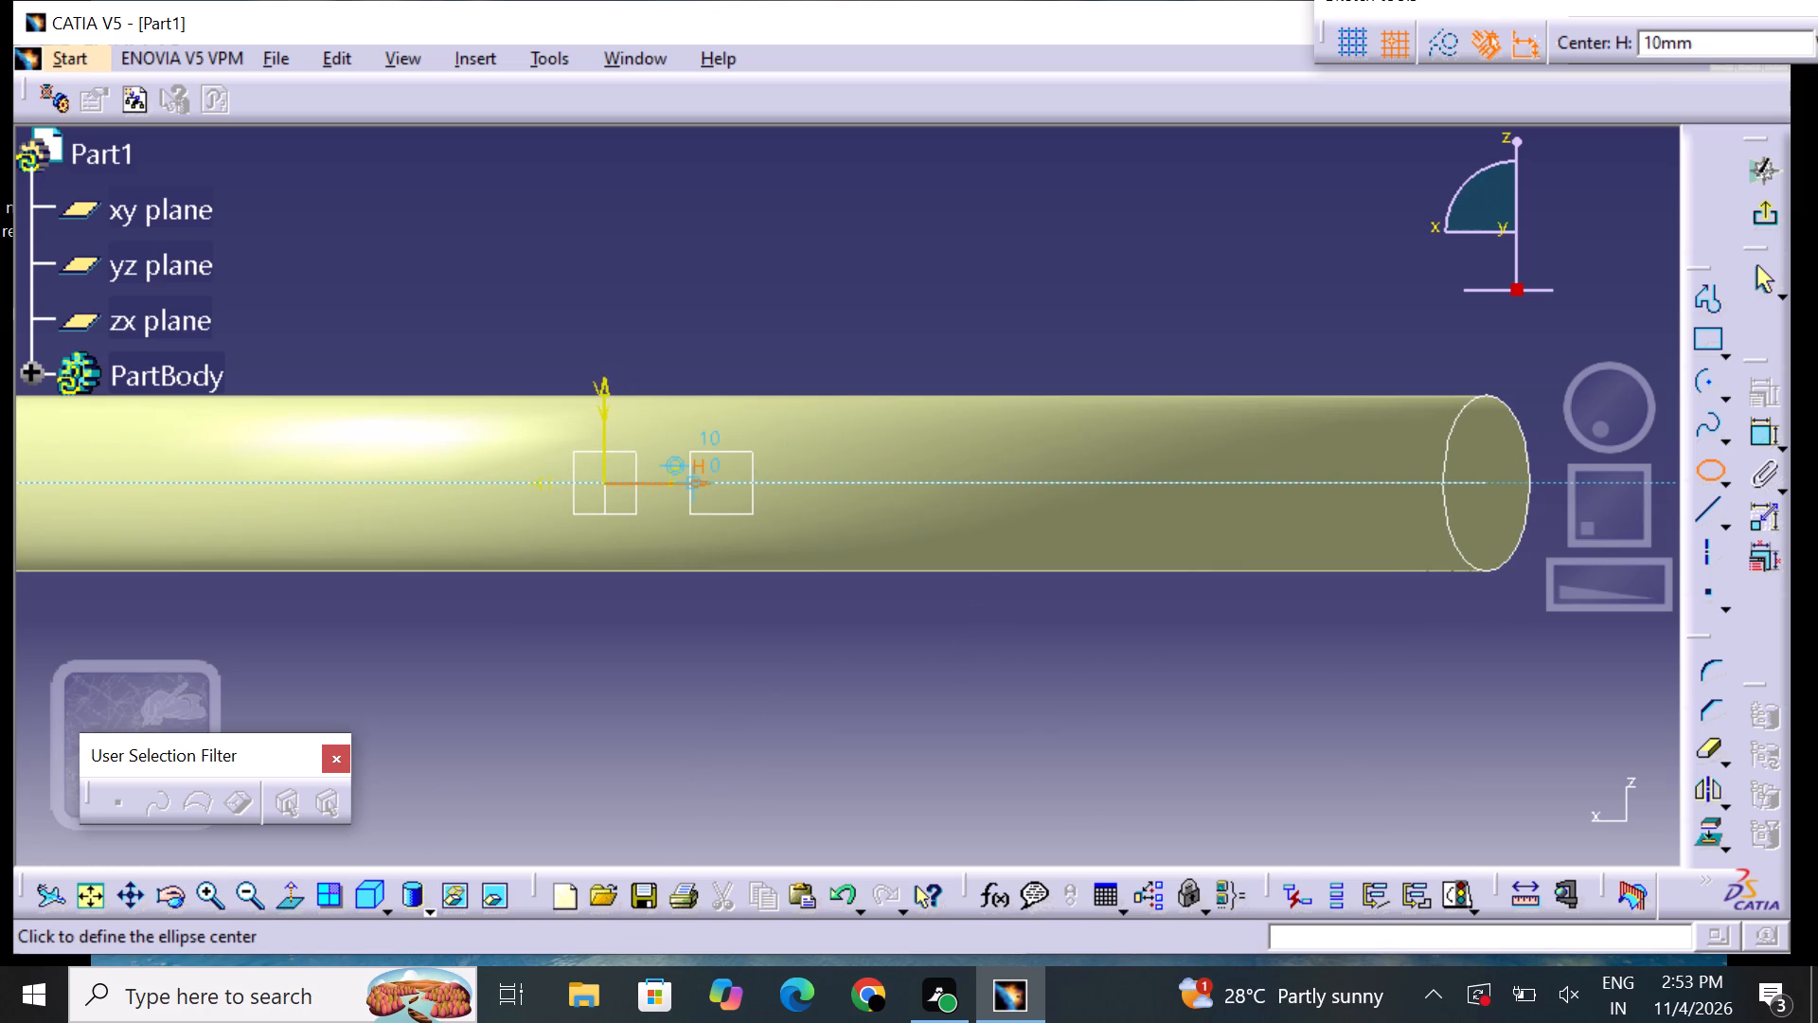
{"action": "left_click", "coordinate": [228, 902]}
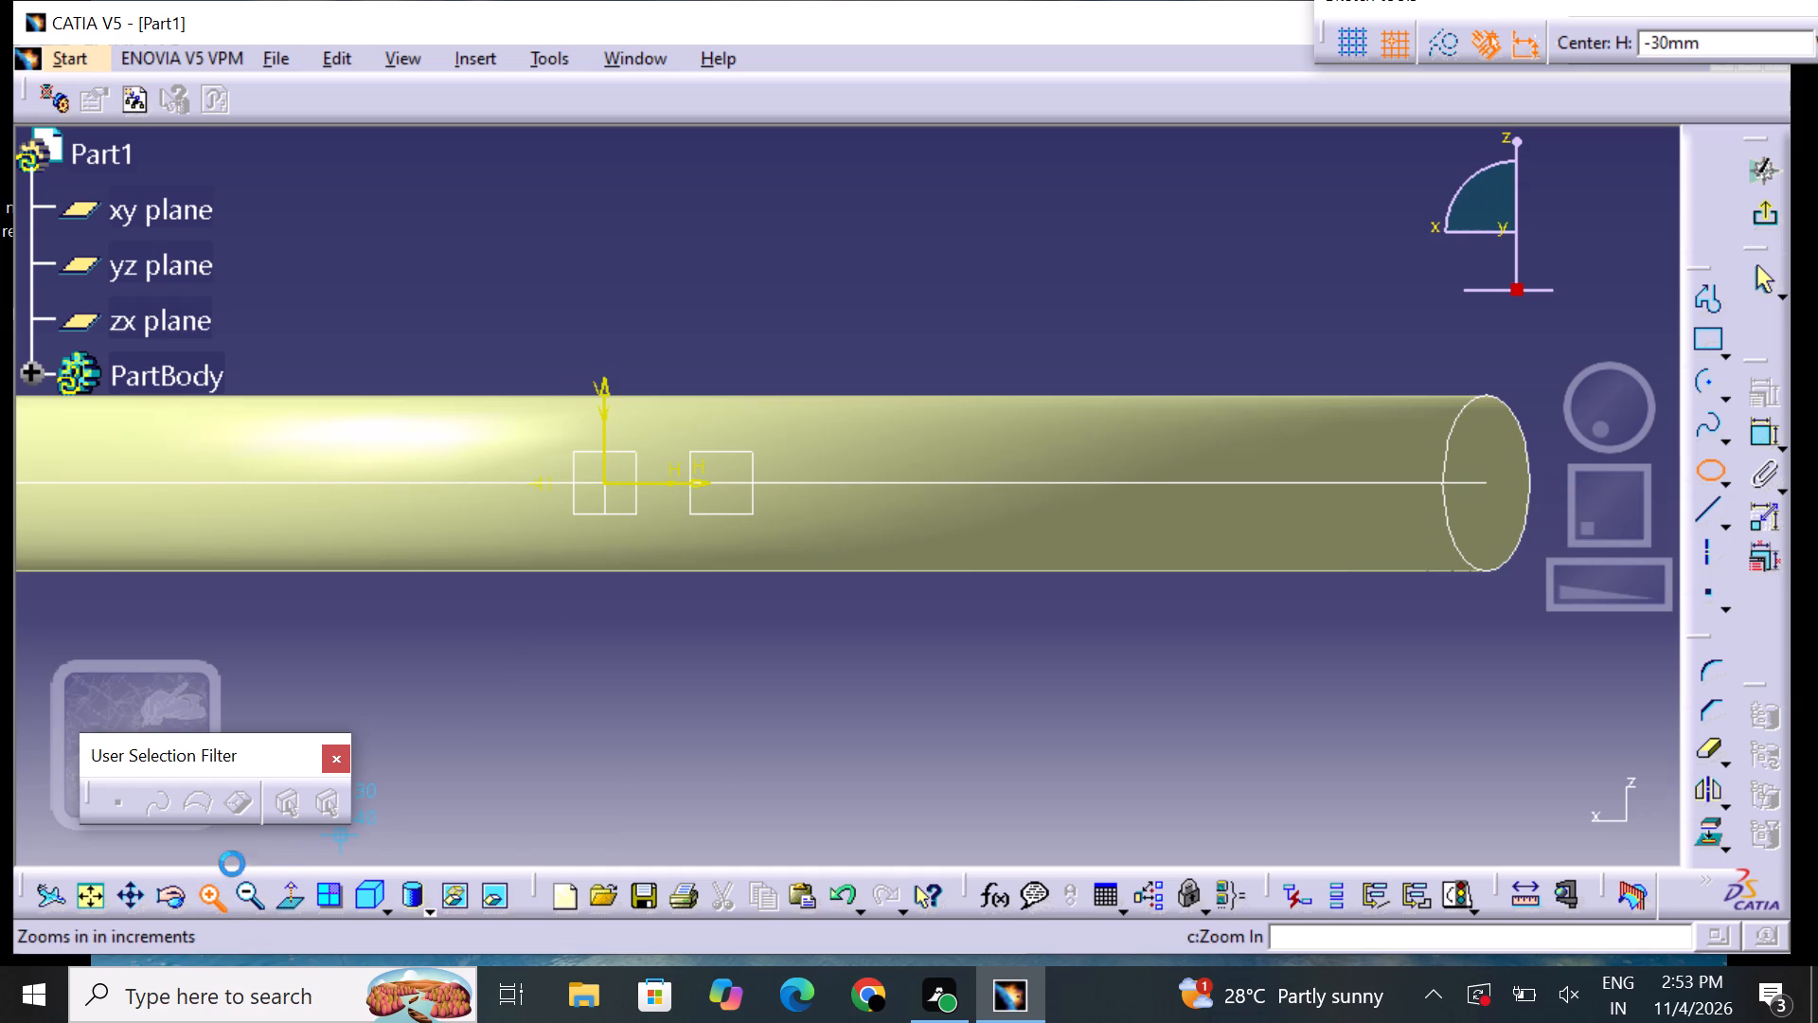
{"action": "left_click", "coordinate": [248, 904]}
{"action": "left_click", "coordinate": [247, 895]}
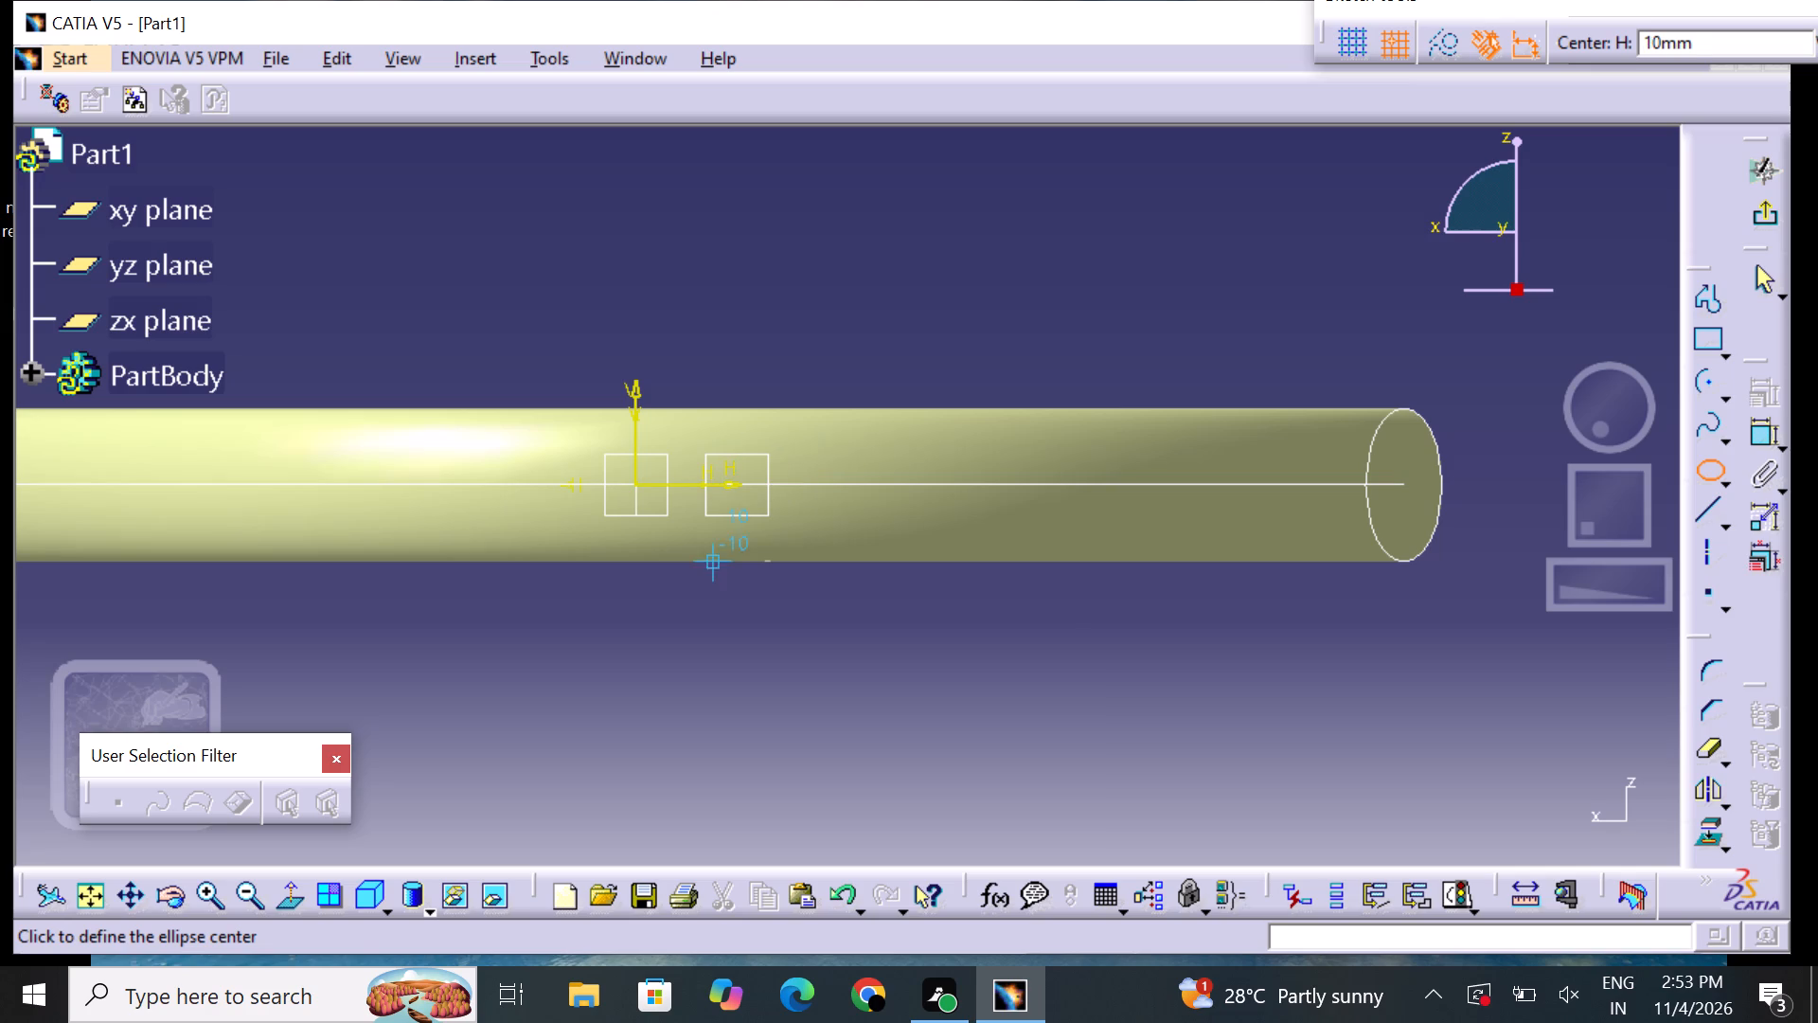
{"action": "left_click", "coordinate": [259, 897]}
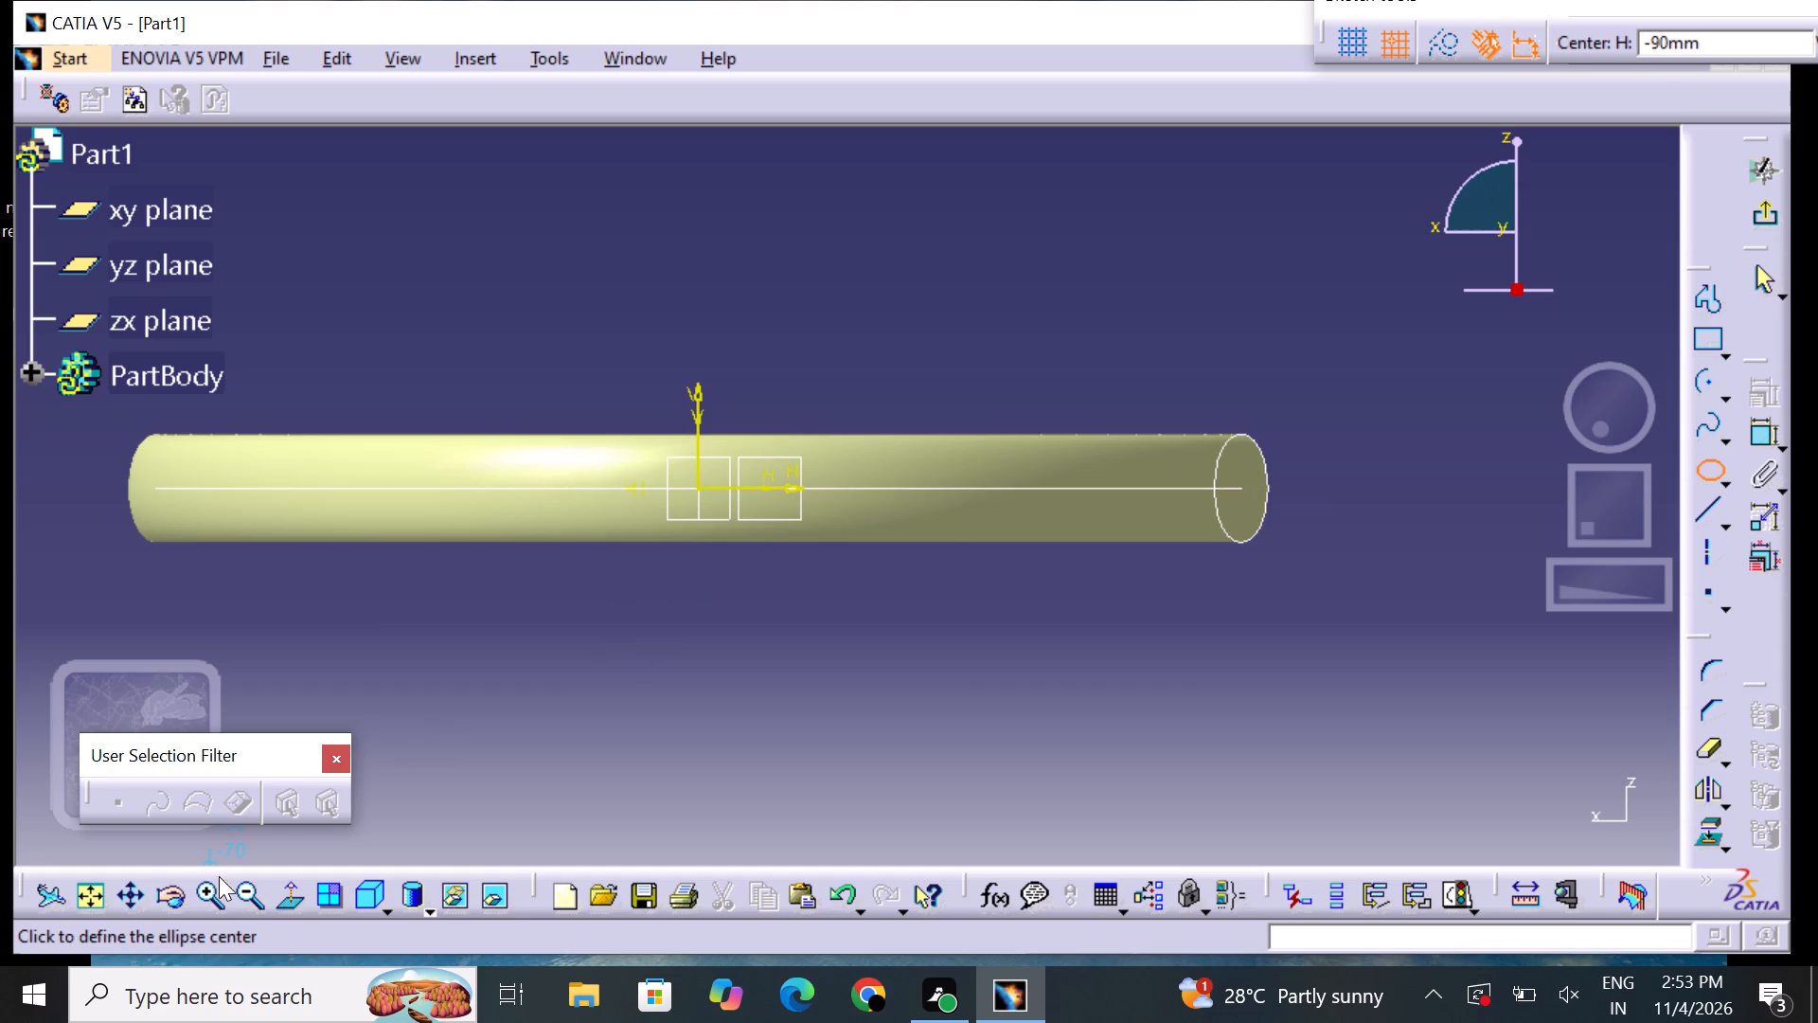
{"action": "left_click", "coordinate": [256, 893]}
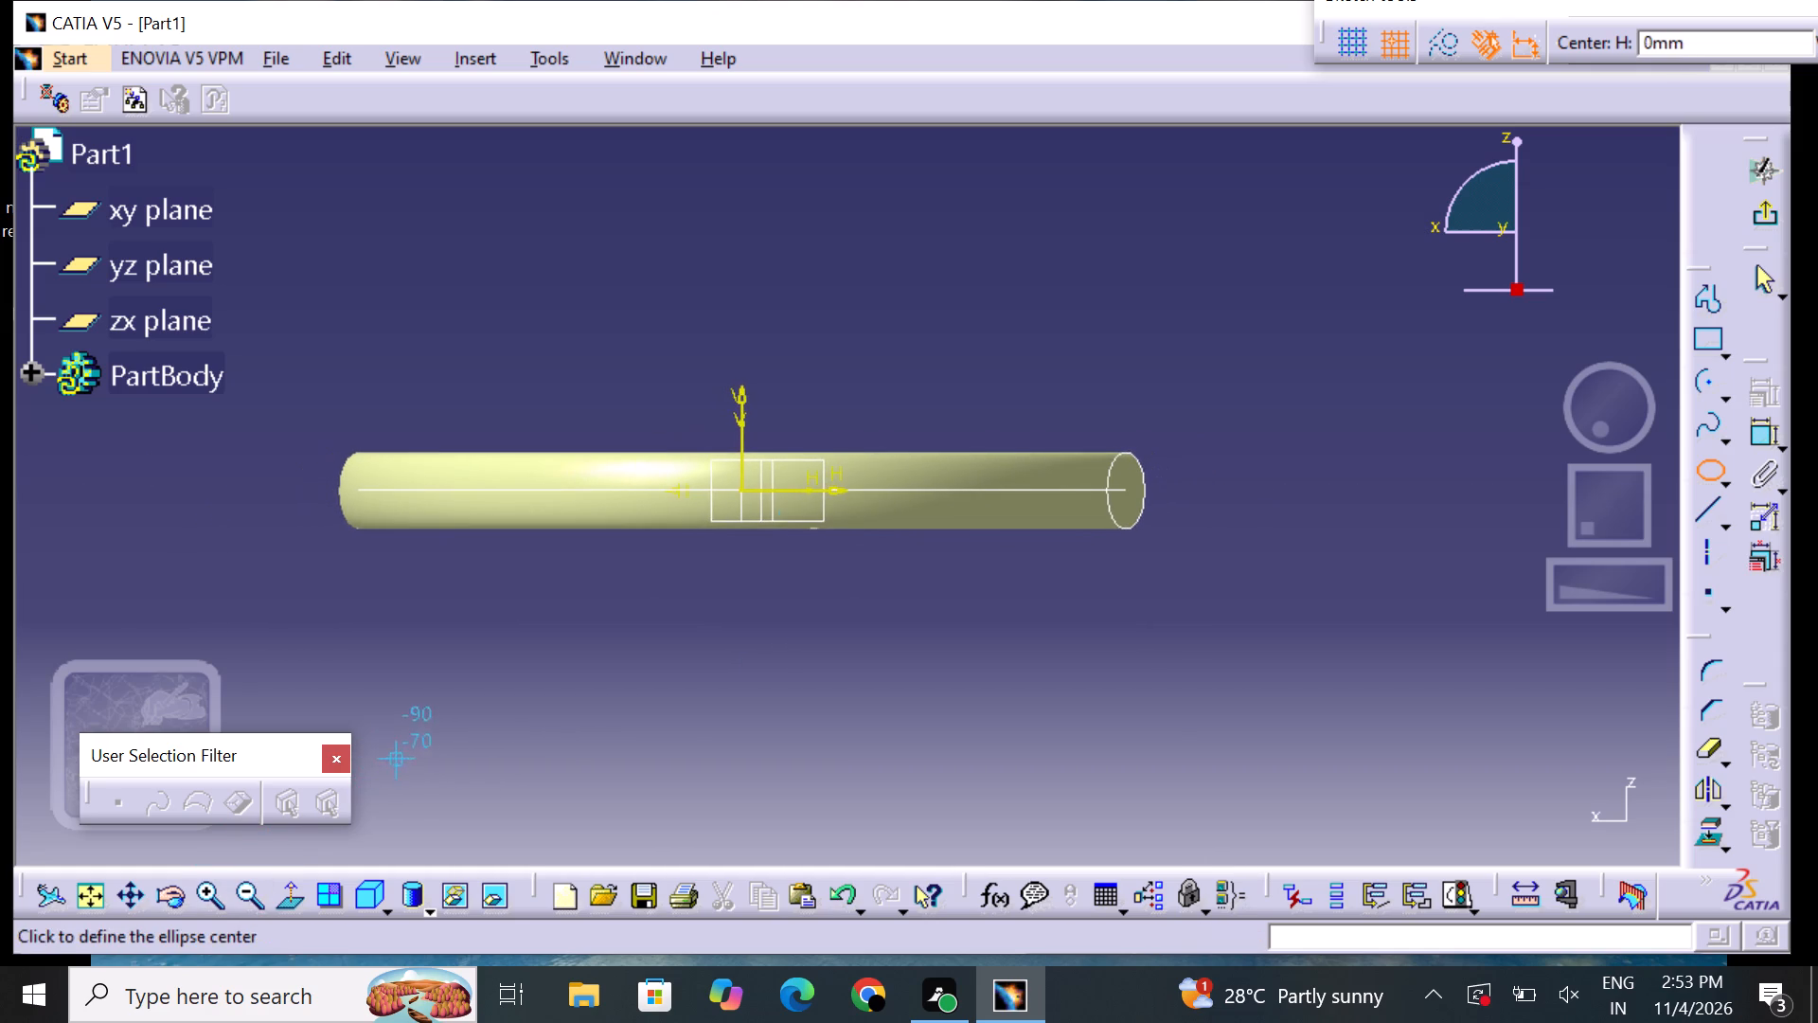
{"action": "left_click", "coordinate": [796, 490]}
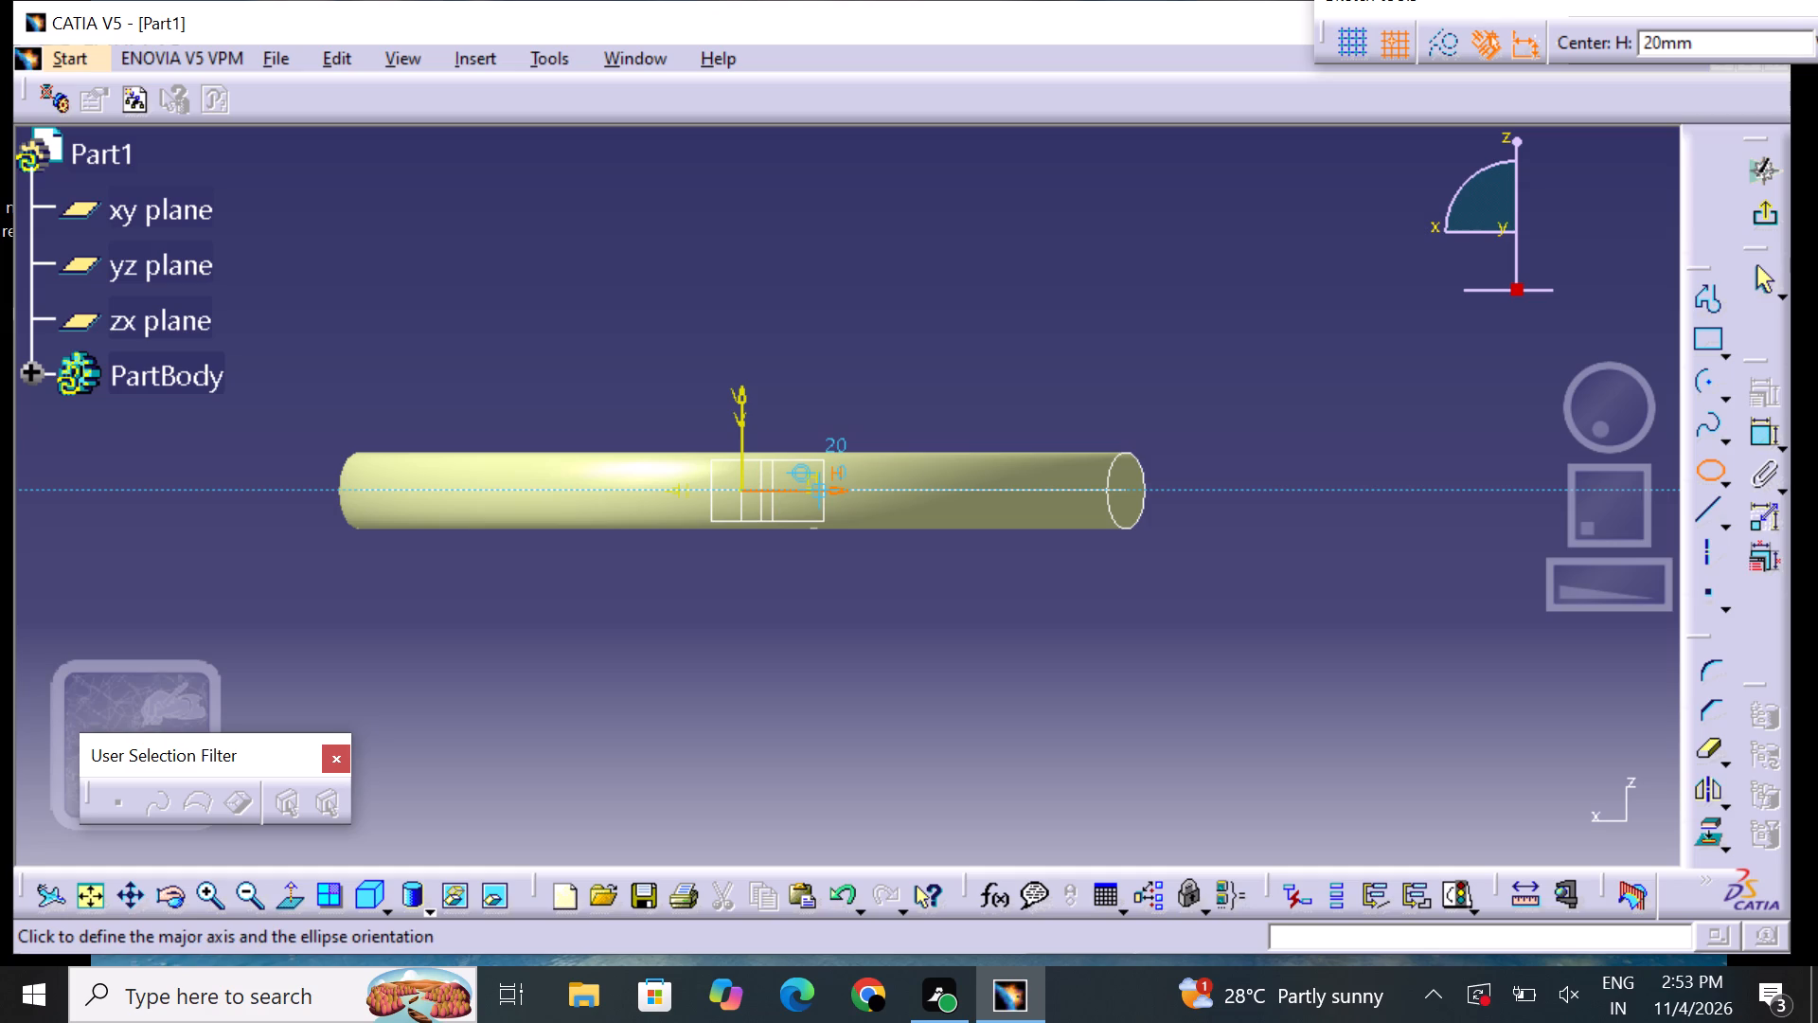
{"action": "left_click", "coordinate": [808, 371]}
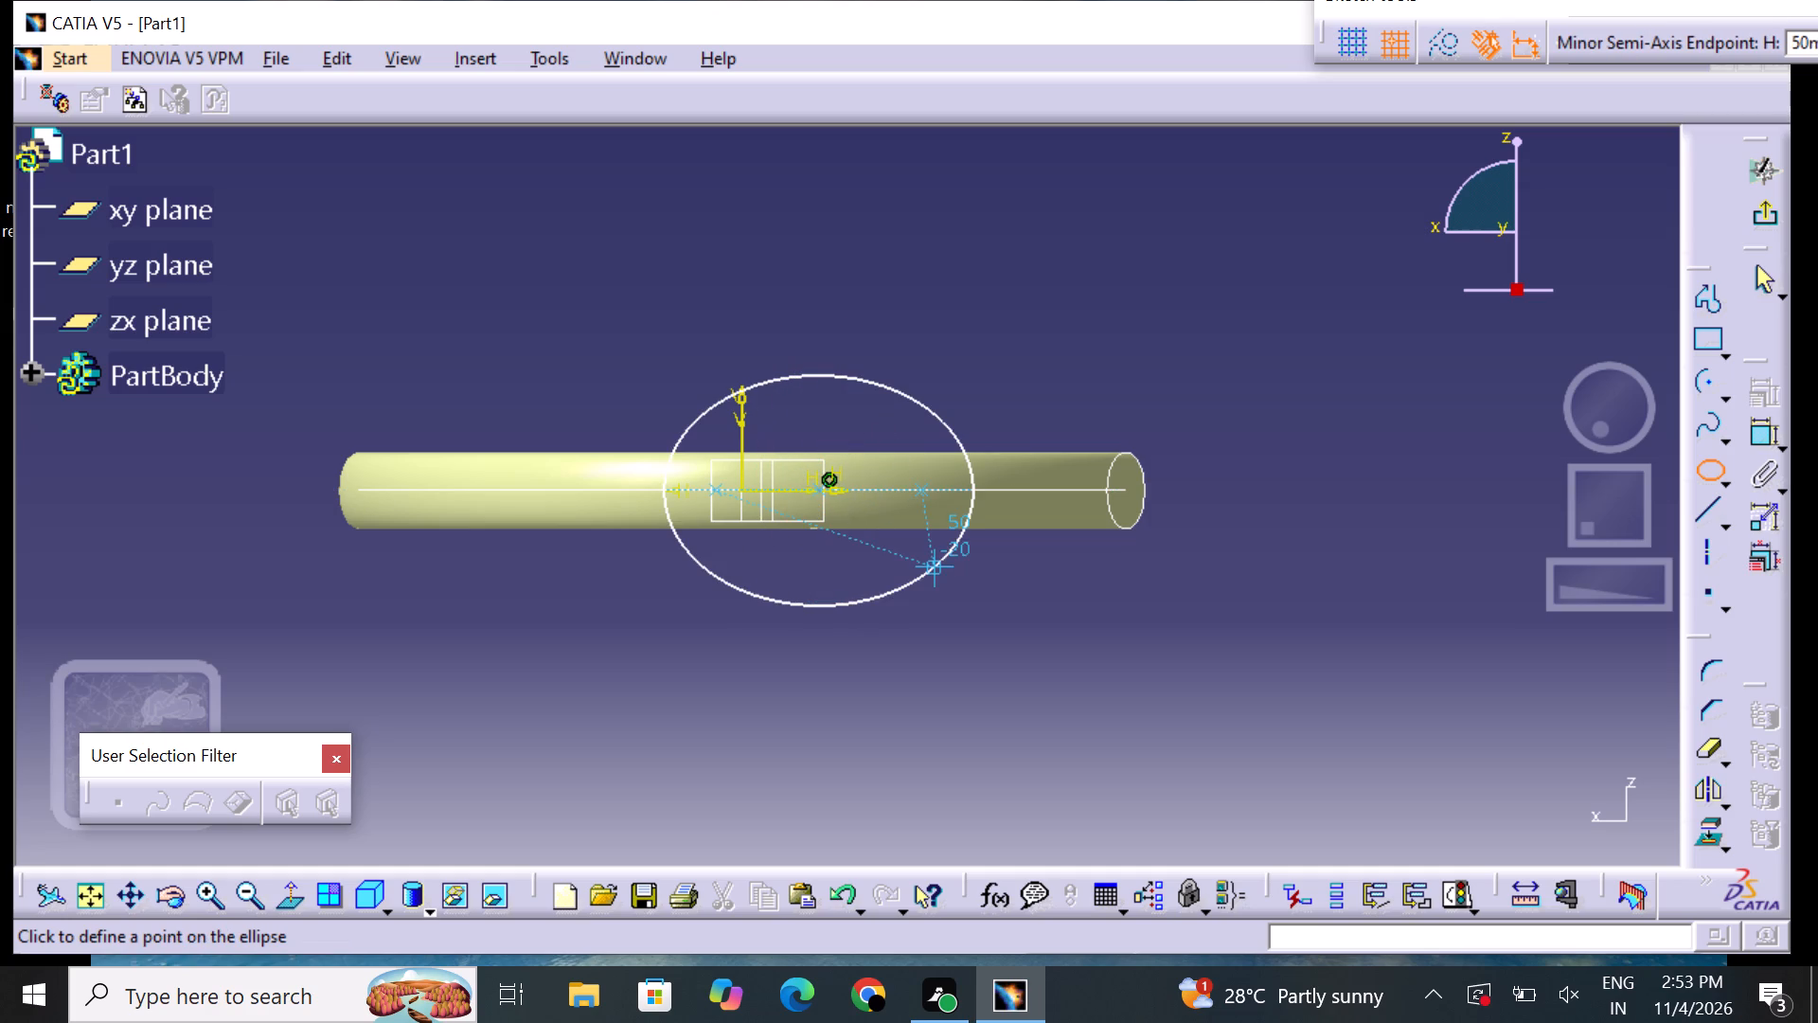
{"action": "left_click", "coordinate": [935, 554]}
{"action": "left_click_drag", "start_coordinate": [1045, 626], "coordinate": [1061, 620]}
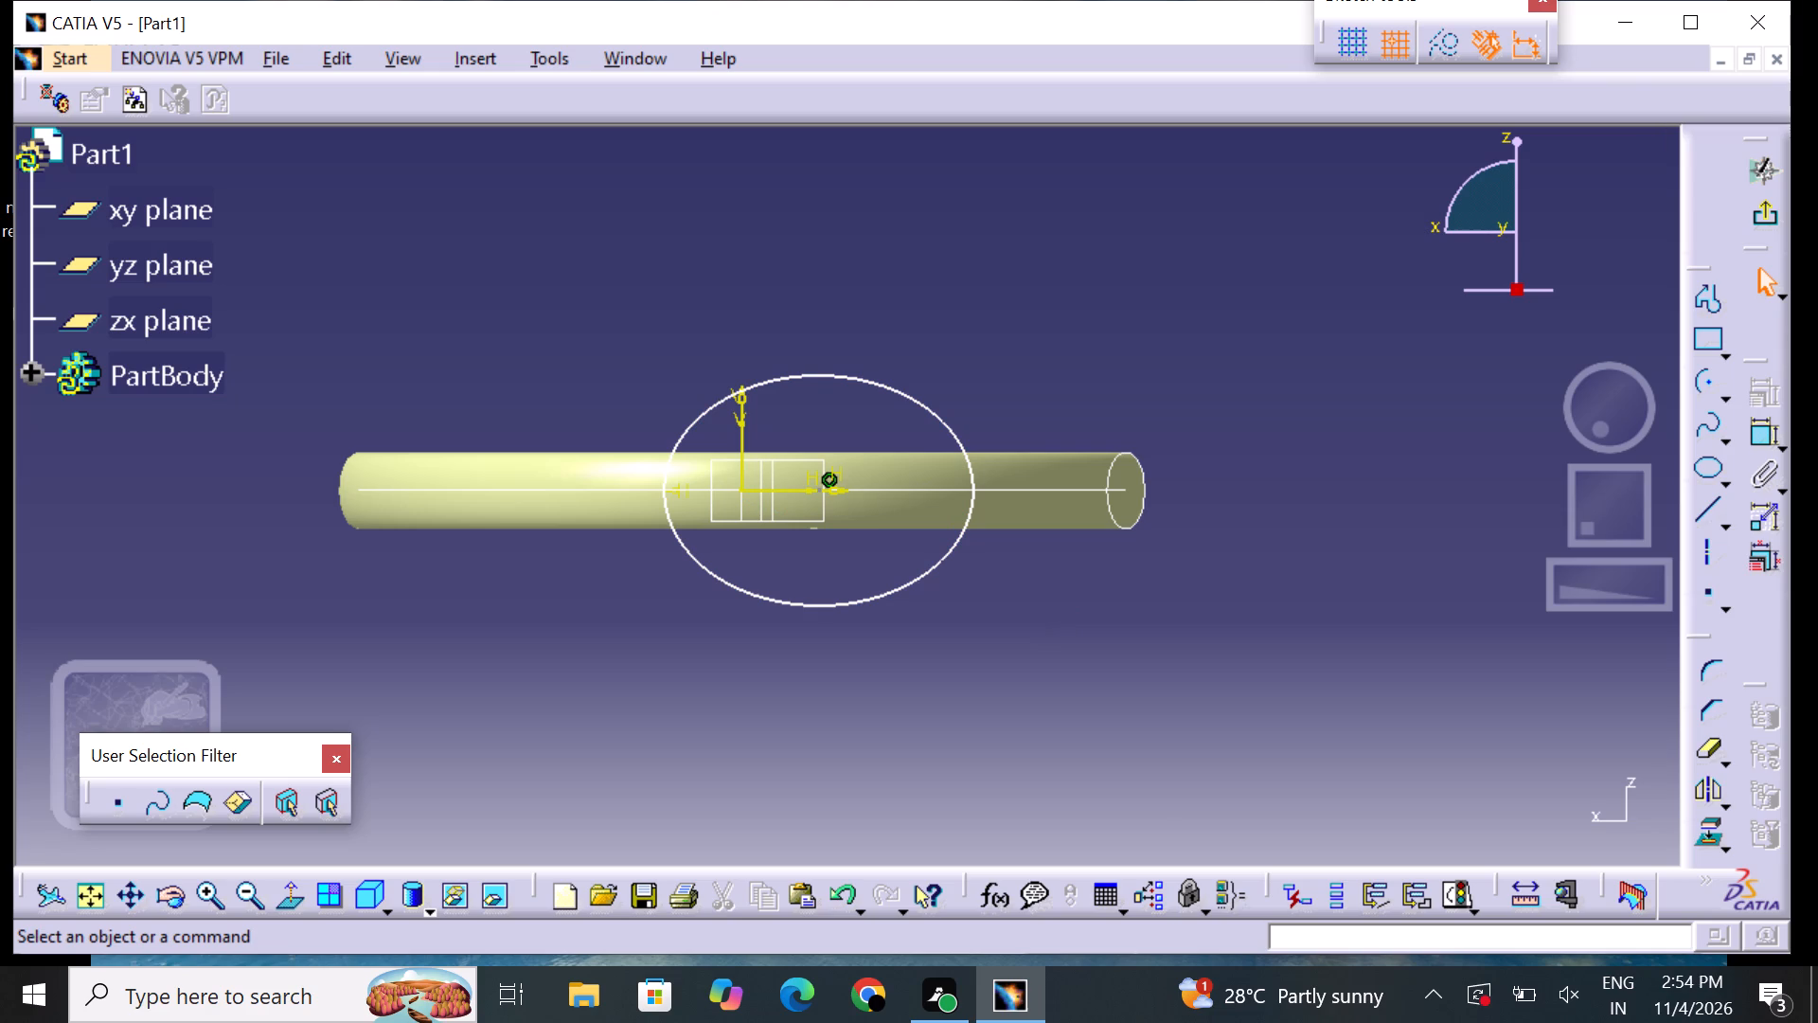
Dimension the ellipse's vertical diameter and set it to 17.5 mm.
{"action": "left_click", "coordinate": [1770, 443]}
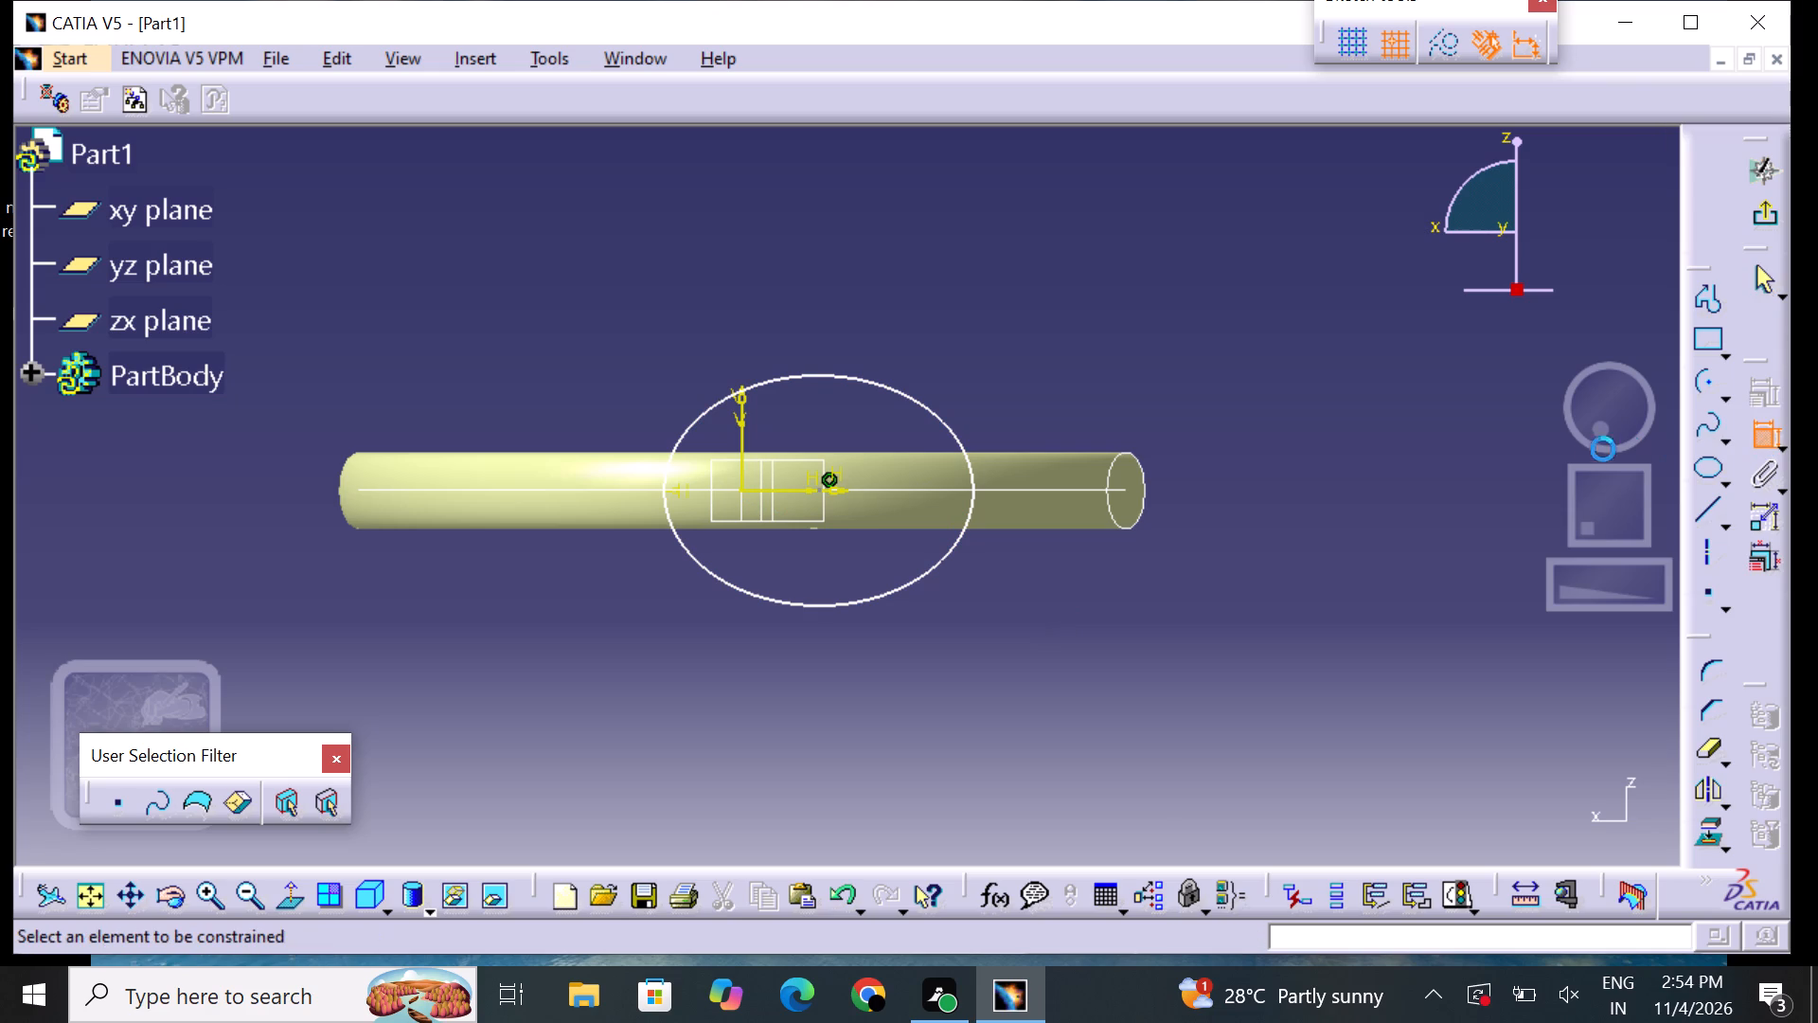
{"action": "left_click", "coordinate": [865, 382]}
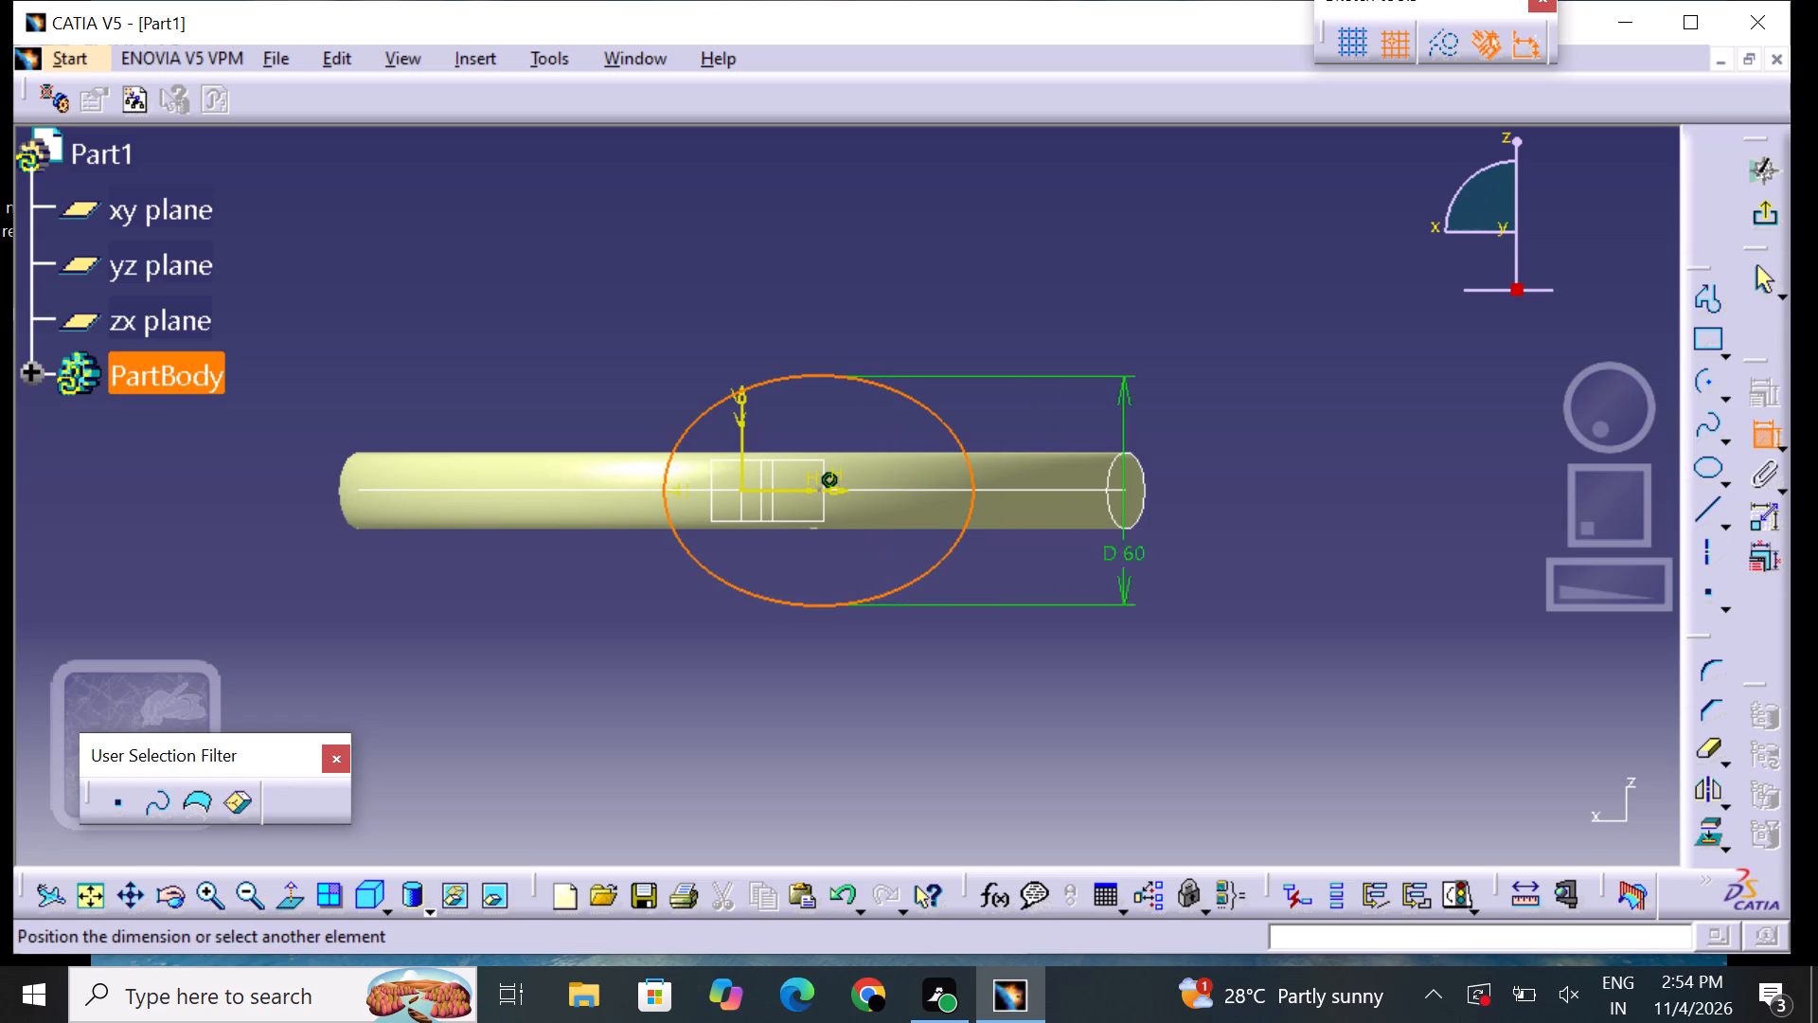
{"action": "left_click", "coordinate": [1271, 485]}
{"action": "double_click", "coordinate": [1271, 485]}
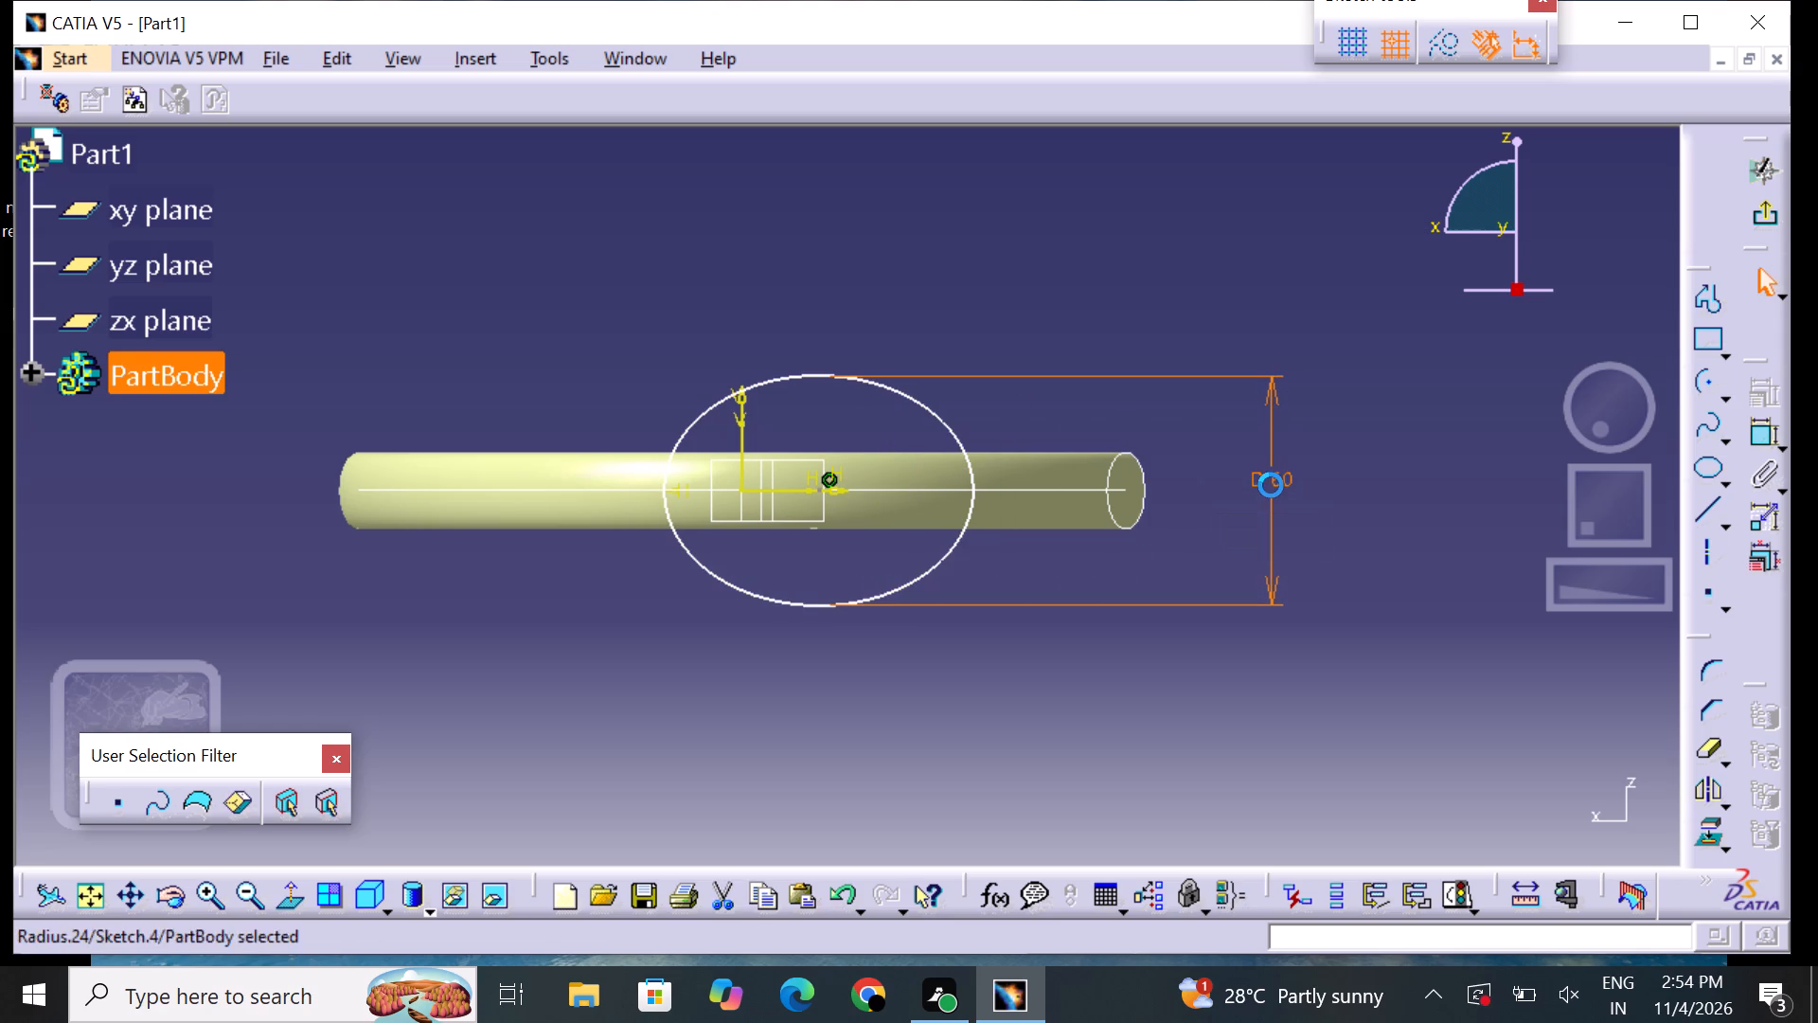
{"action": "key", "text": "BackSpace"}
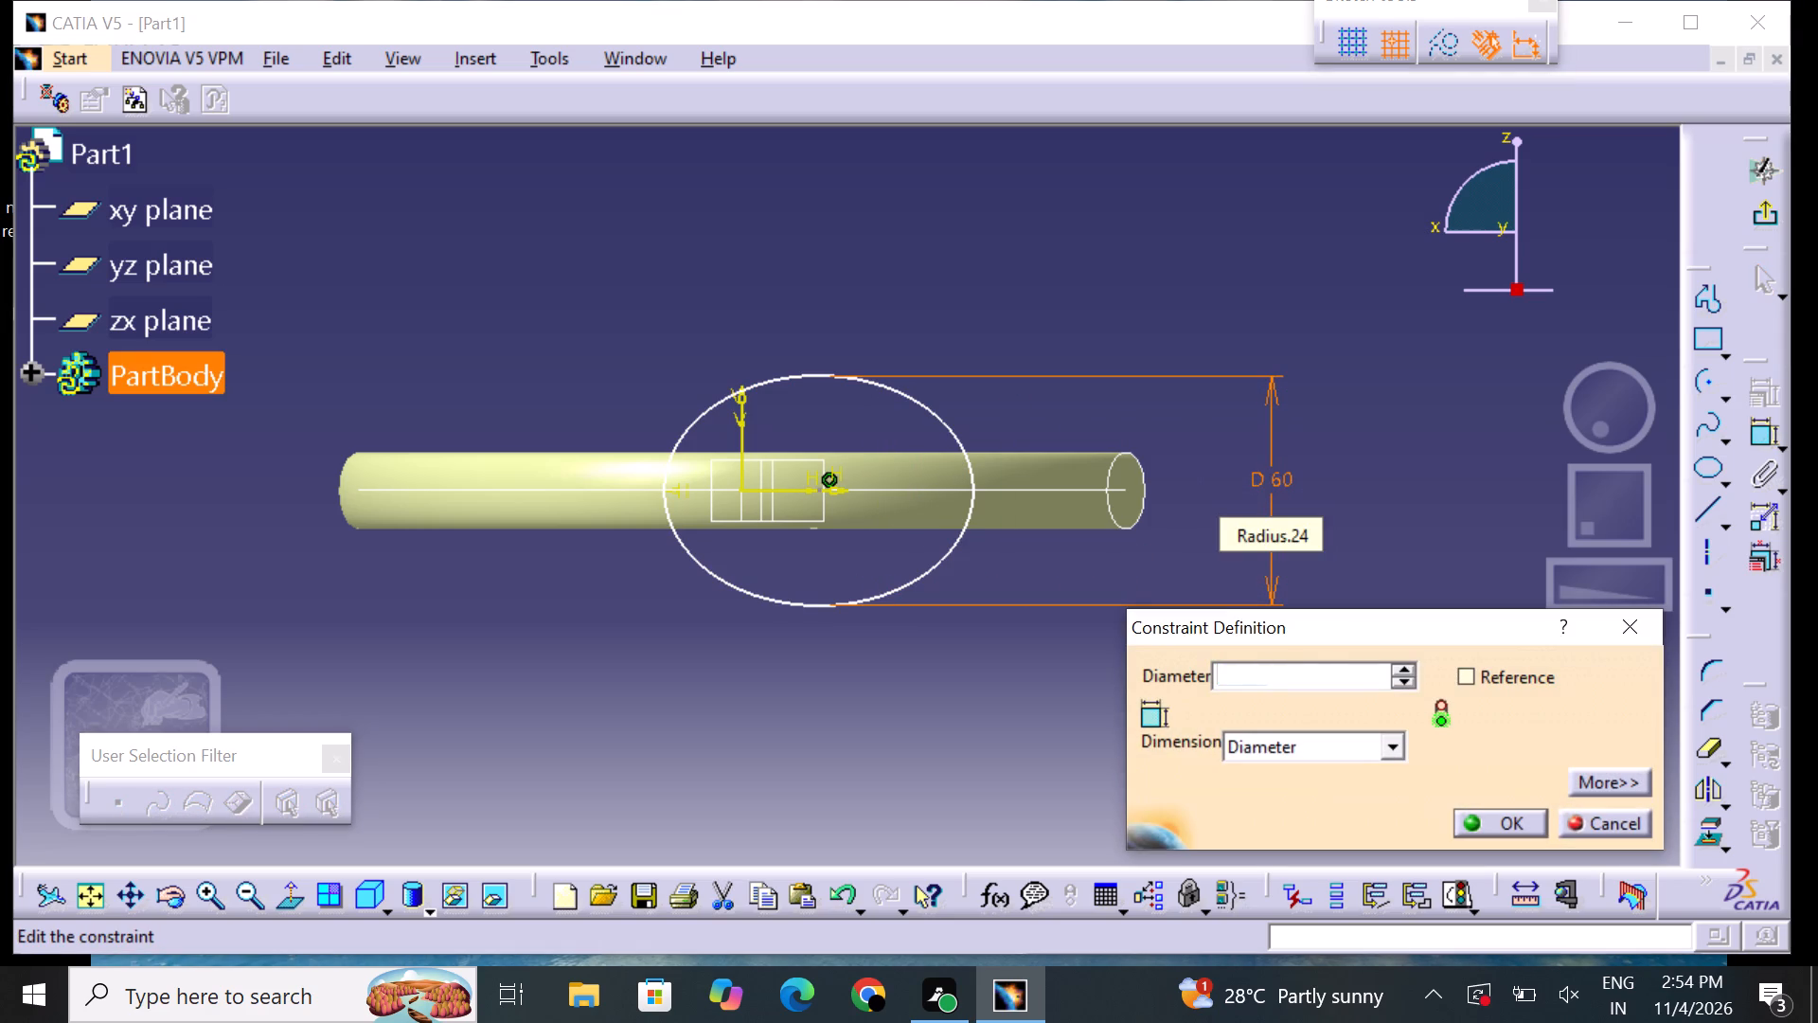
{"action": "type", "text": "17"}
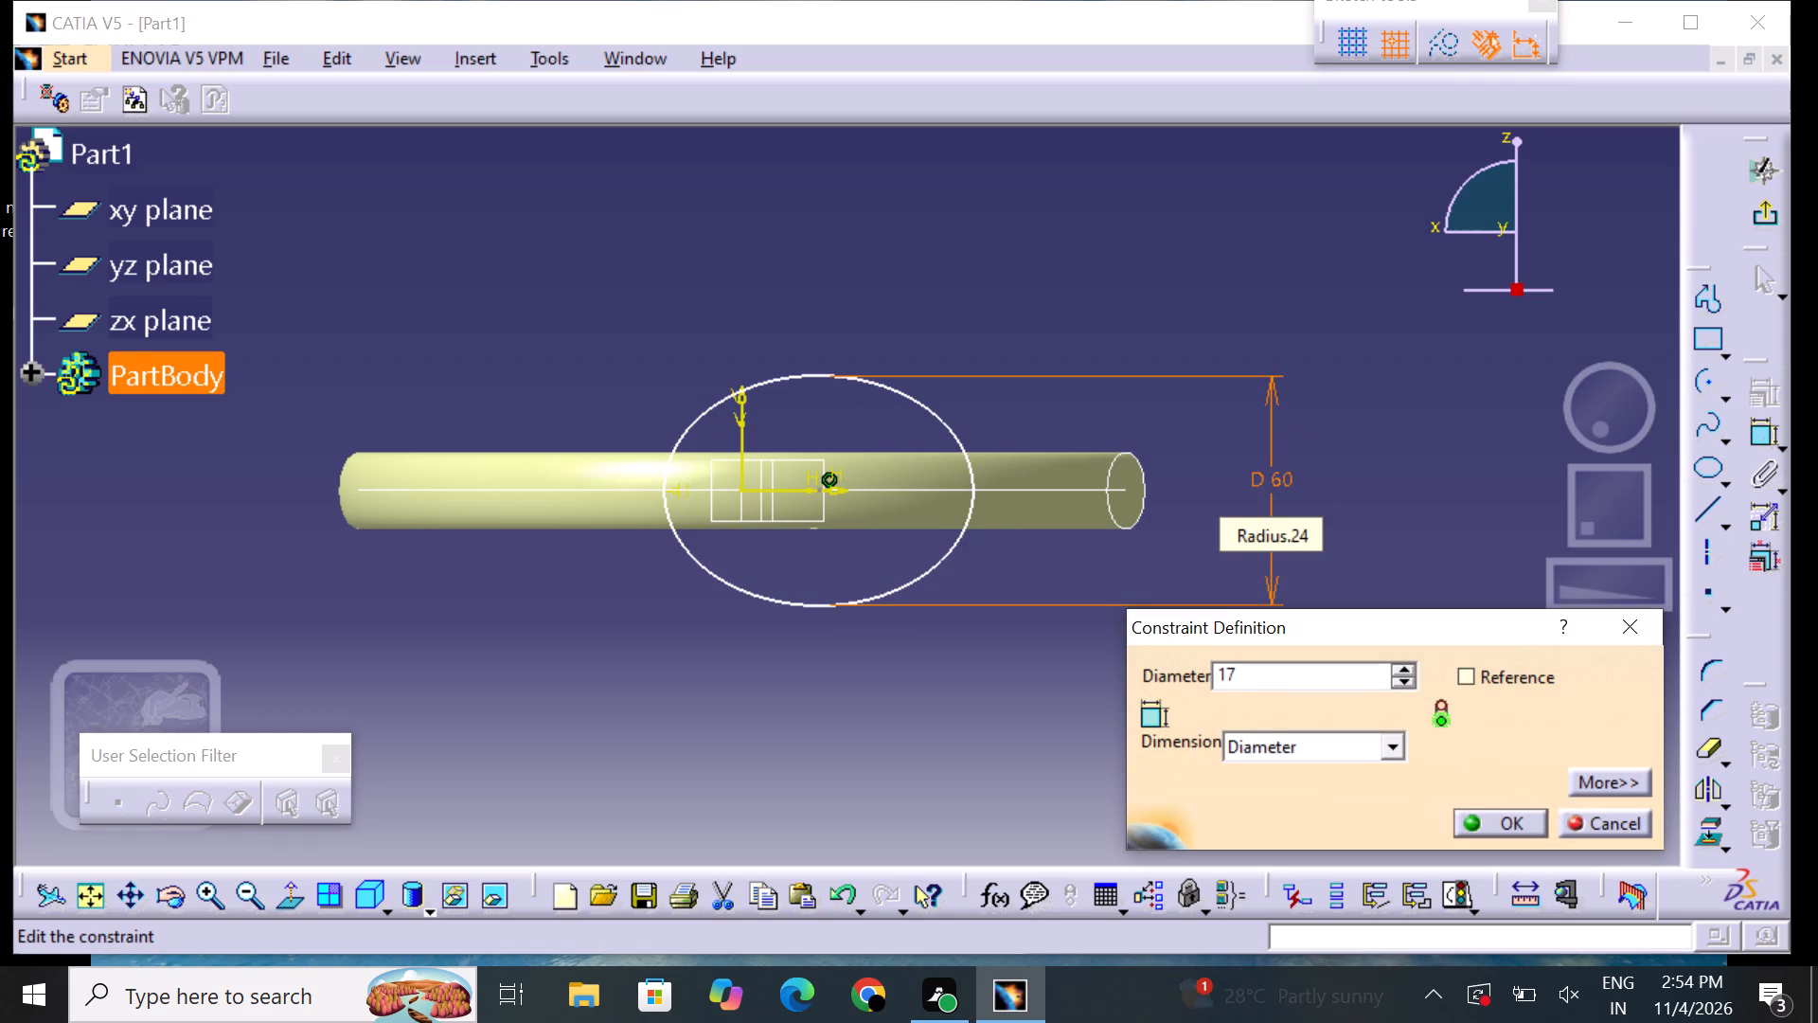
{"action": "key", "text": "period"}
{"action": "key", "text": "5"}
{"action": "key", "text": "Return"}
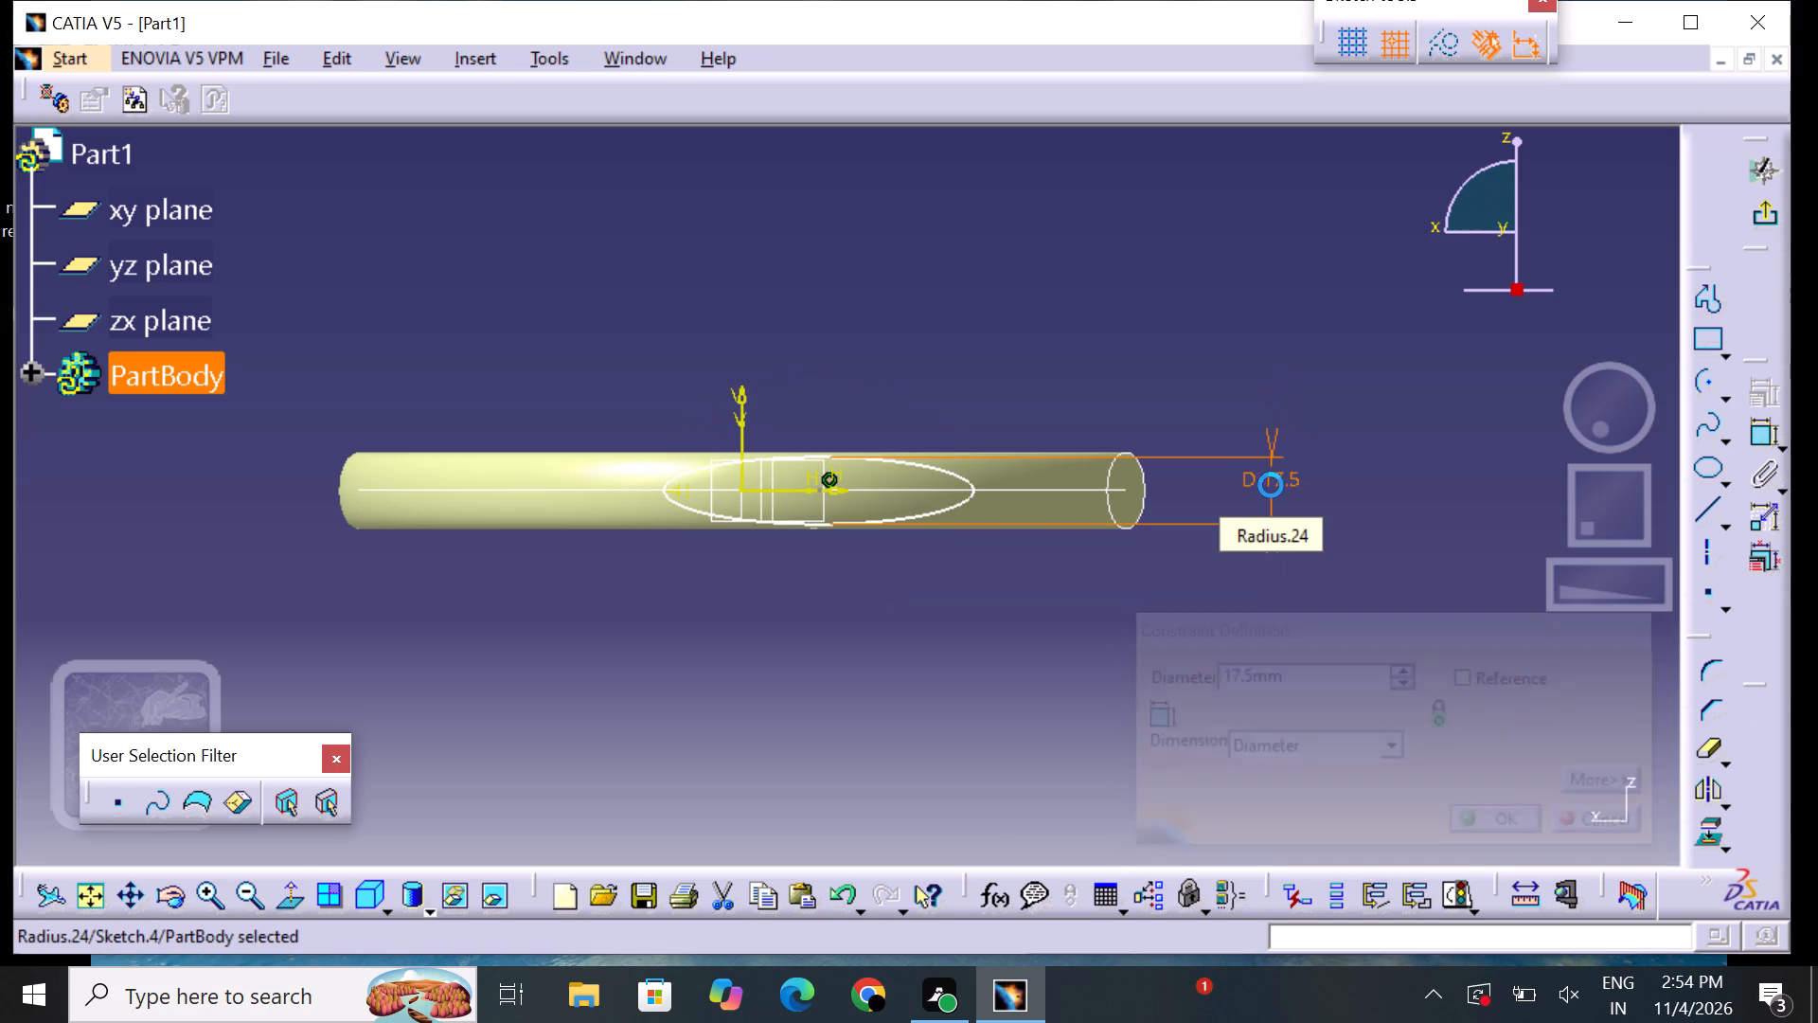
{"action": "left_click", "coordinate": [513, 641]}
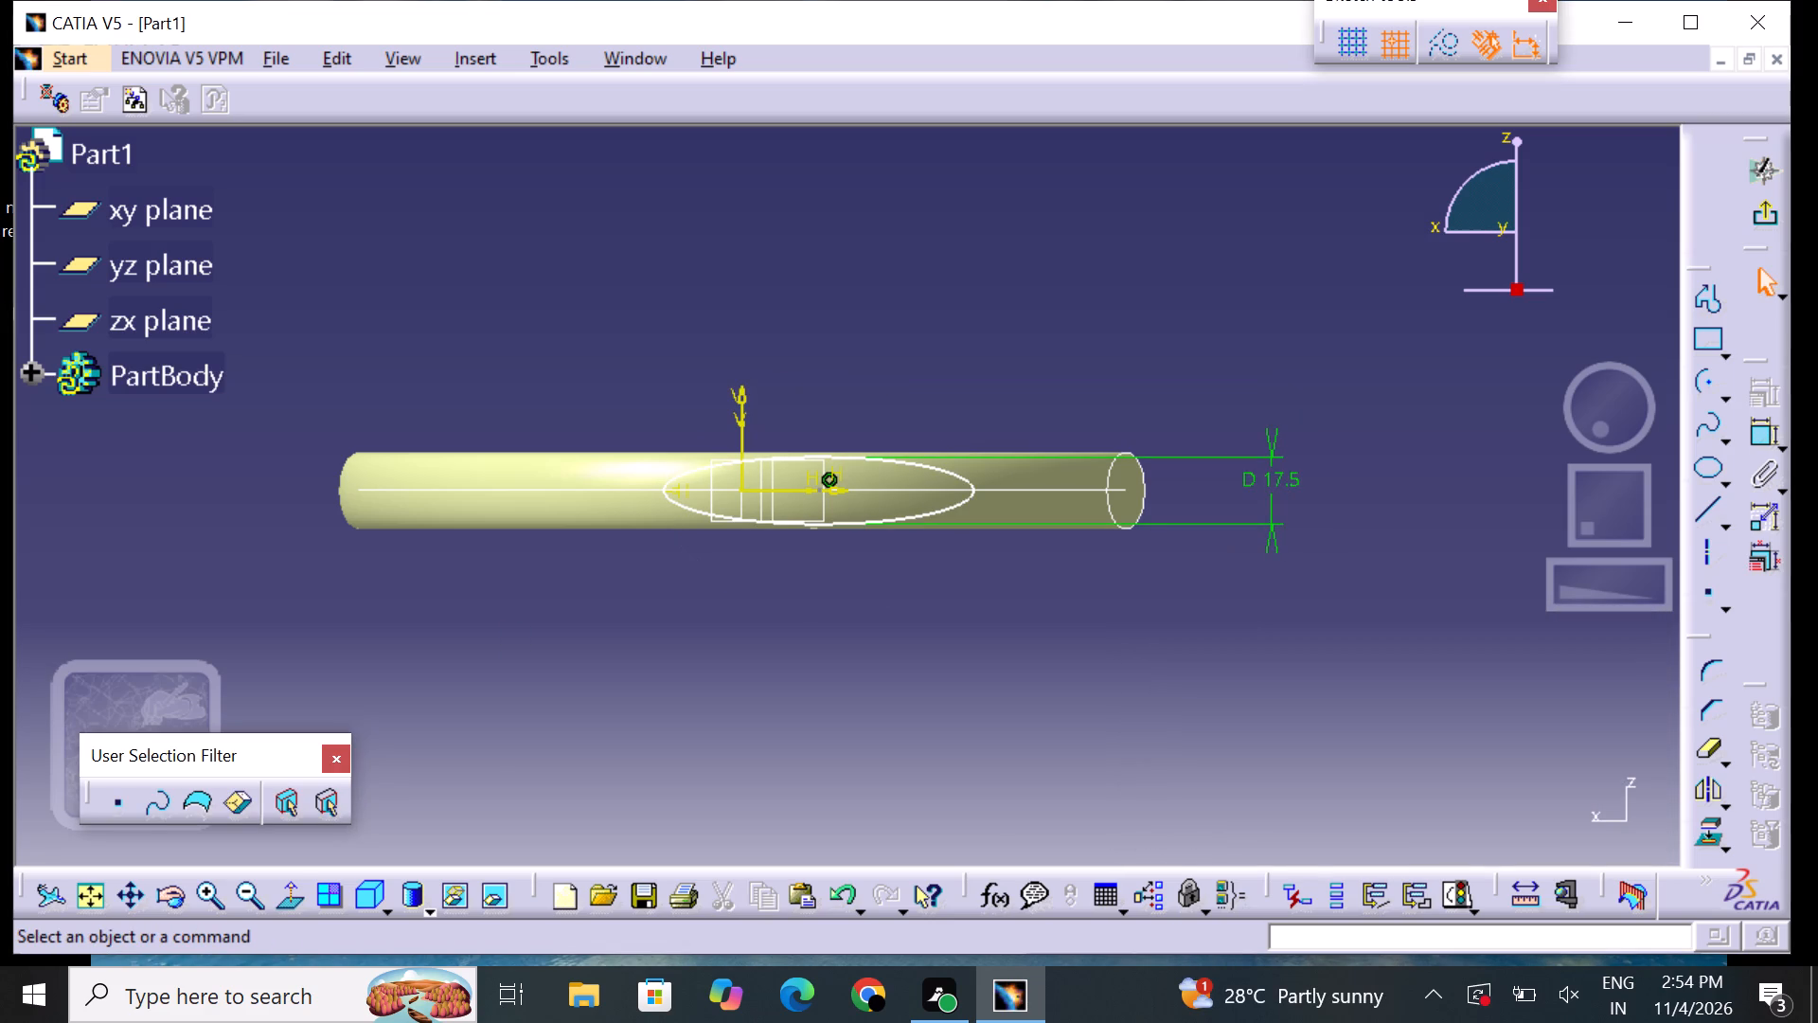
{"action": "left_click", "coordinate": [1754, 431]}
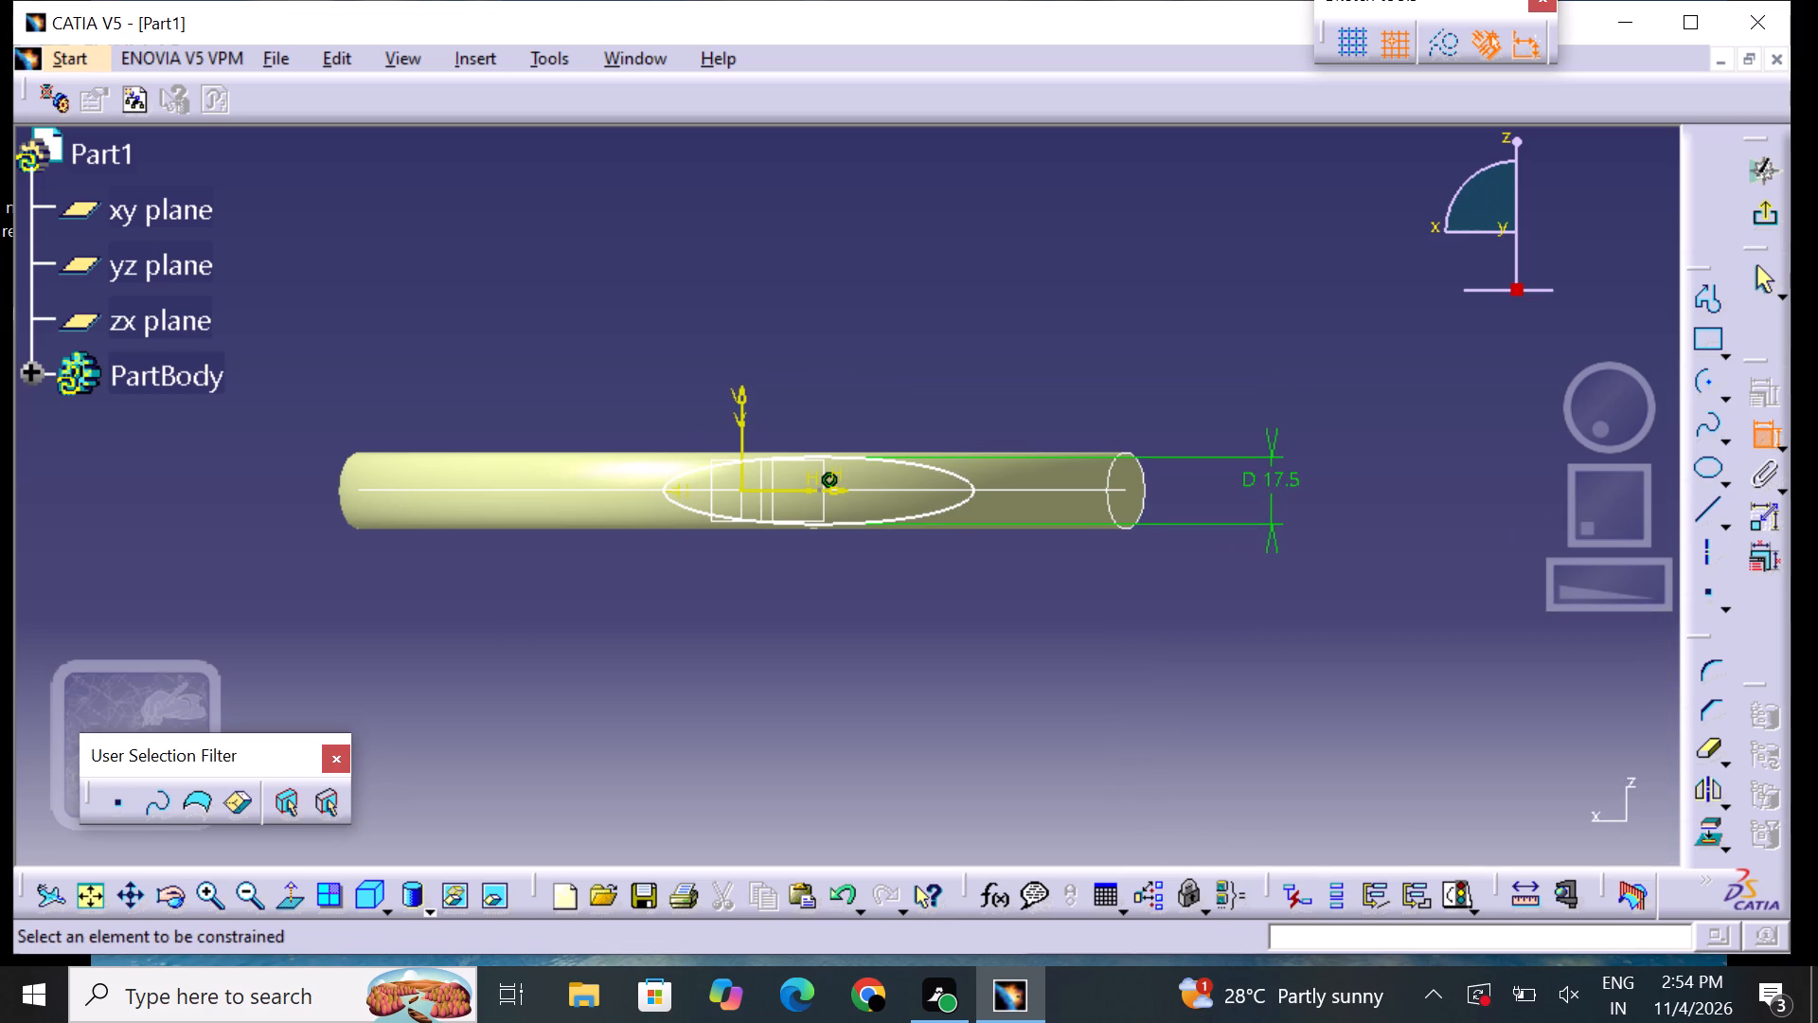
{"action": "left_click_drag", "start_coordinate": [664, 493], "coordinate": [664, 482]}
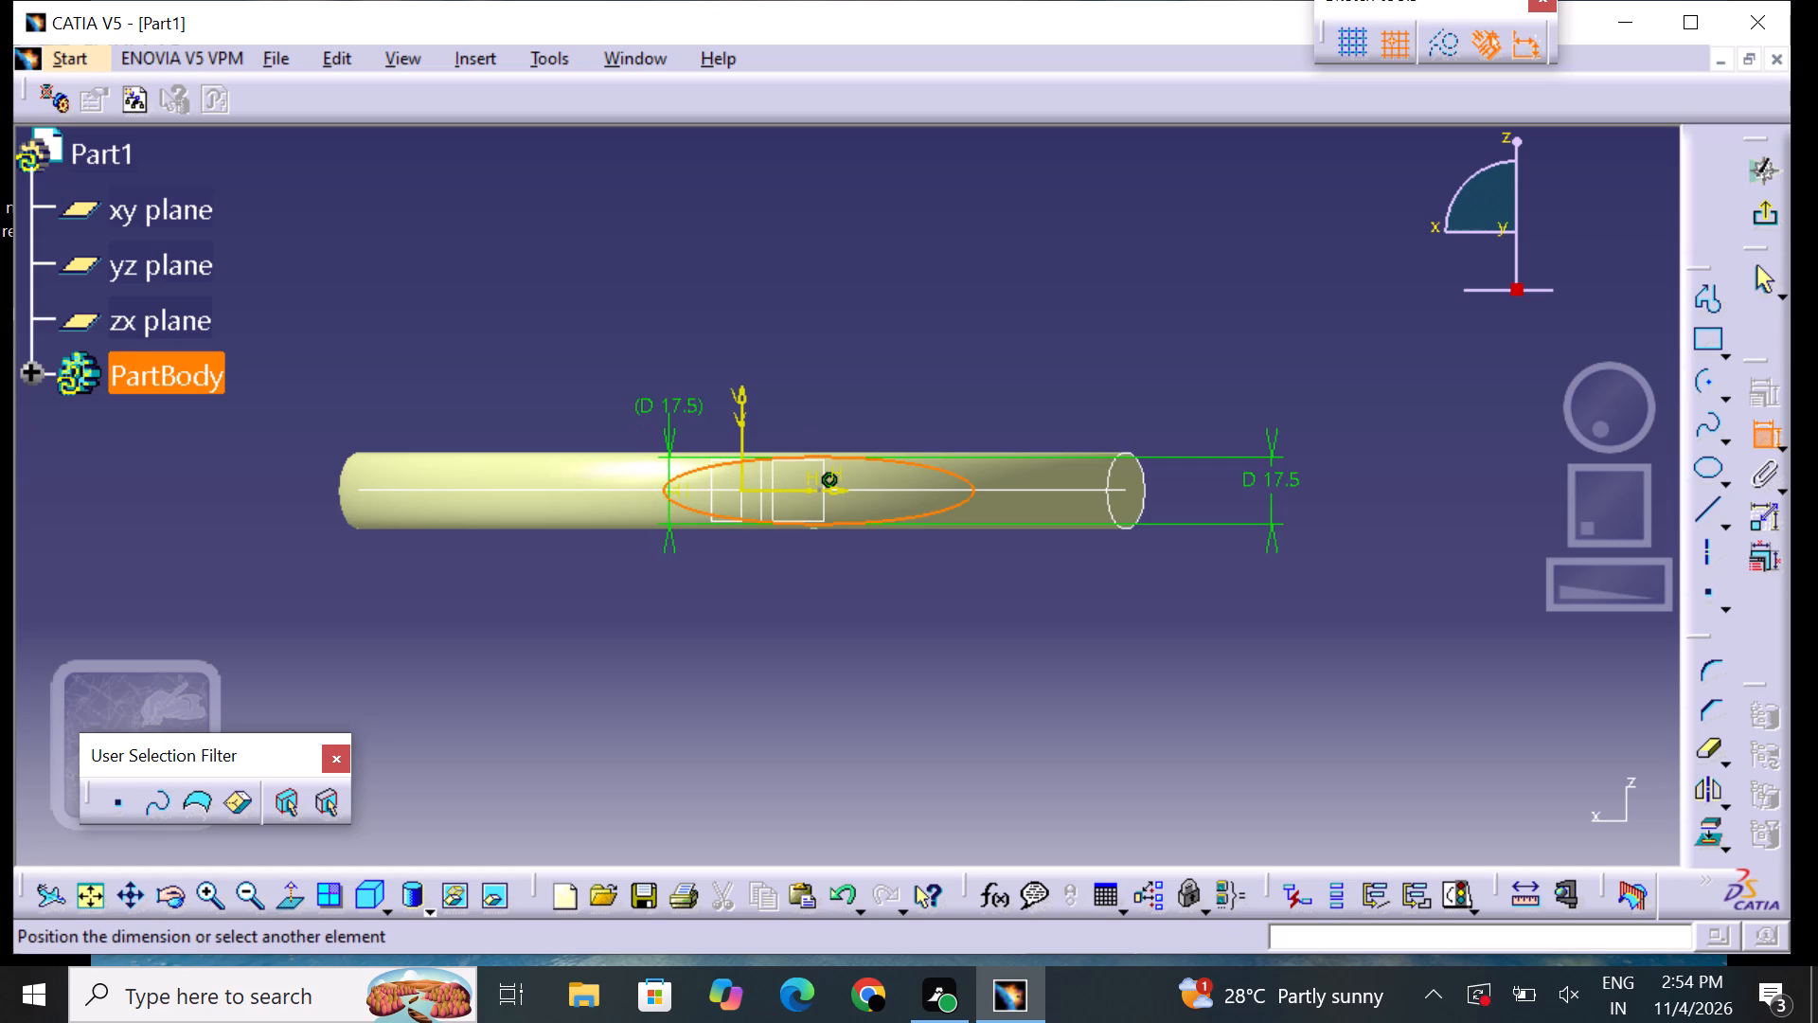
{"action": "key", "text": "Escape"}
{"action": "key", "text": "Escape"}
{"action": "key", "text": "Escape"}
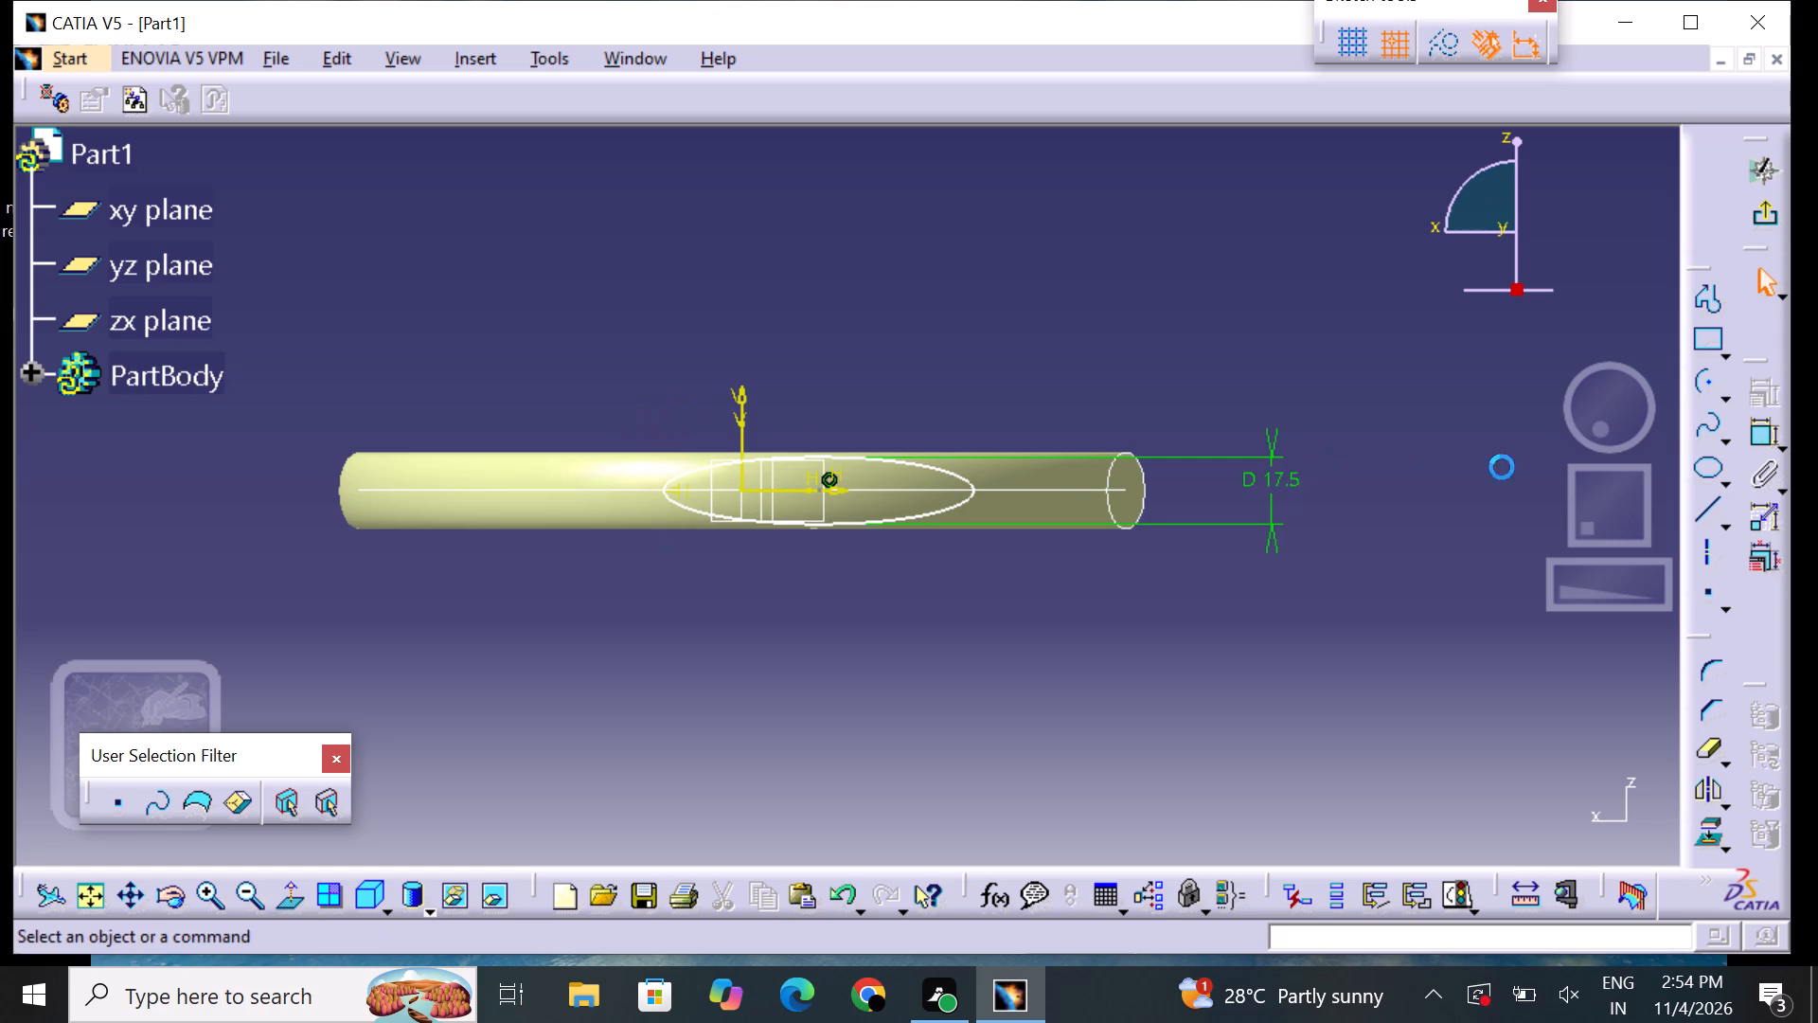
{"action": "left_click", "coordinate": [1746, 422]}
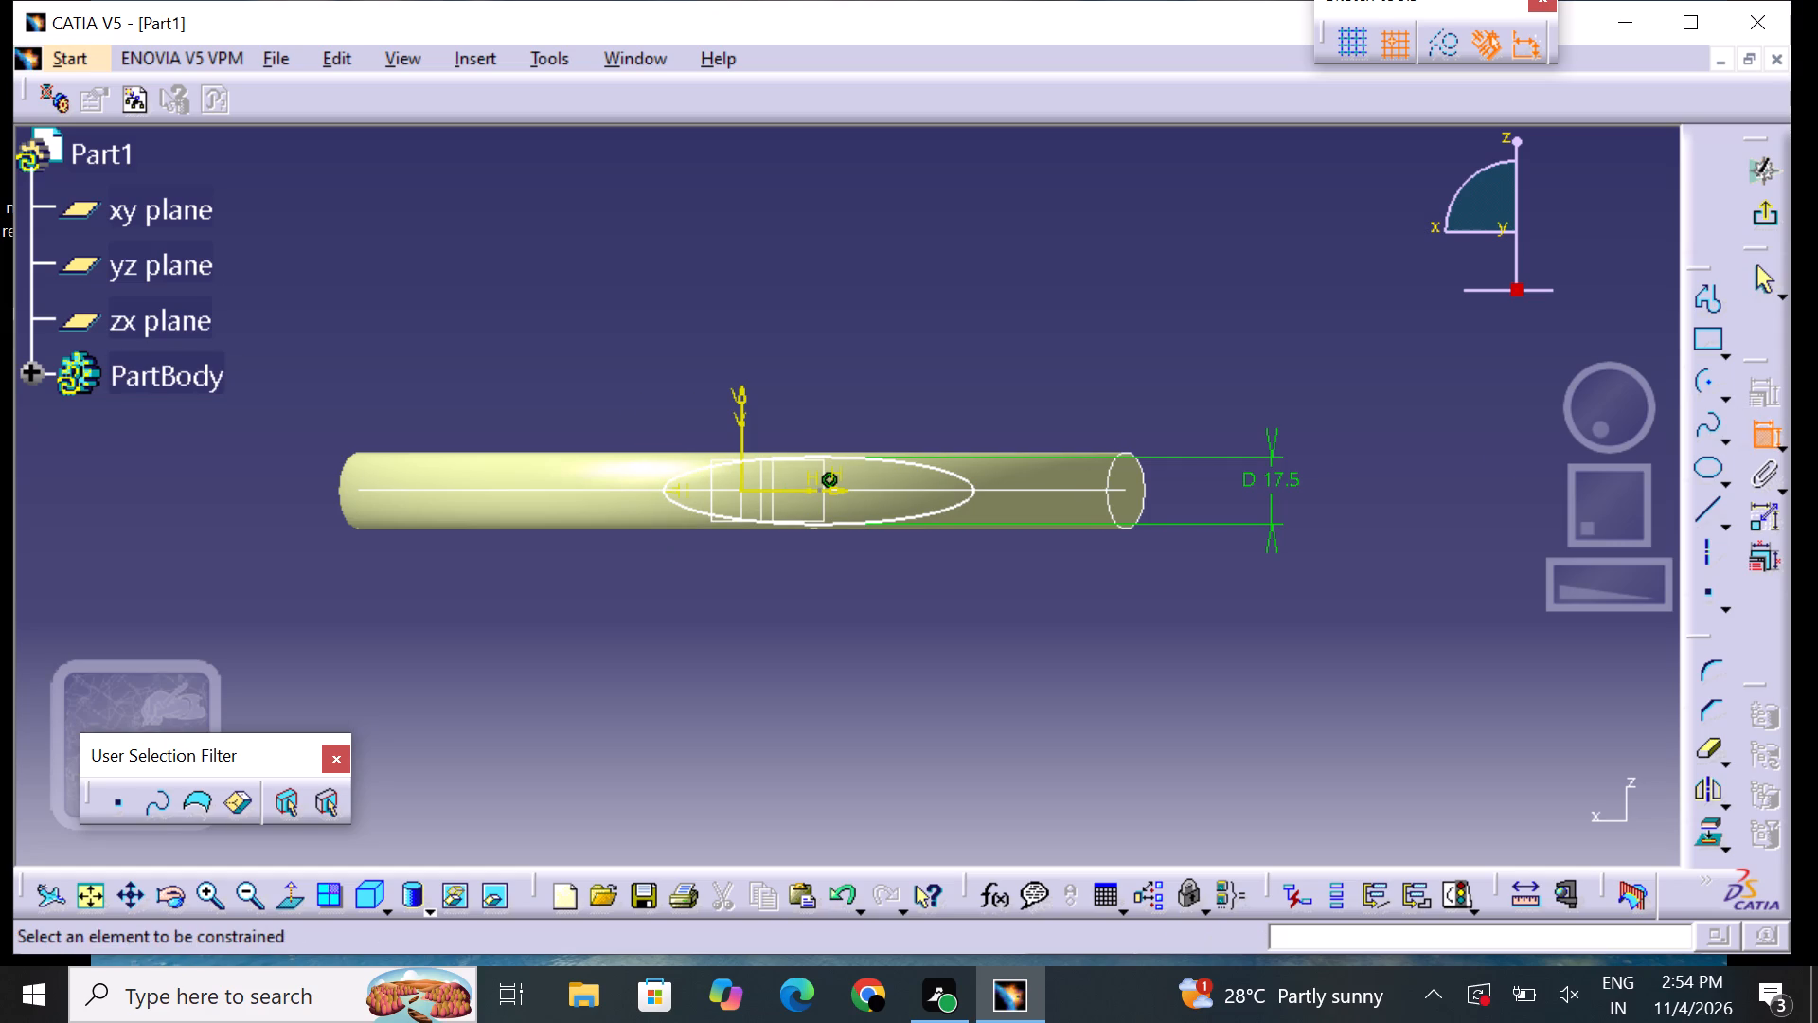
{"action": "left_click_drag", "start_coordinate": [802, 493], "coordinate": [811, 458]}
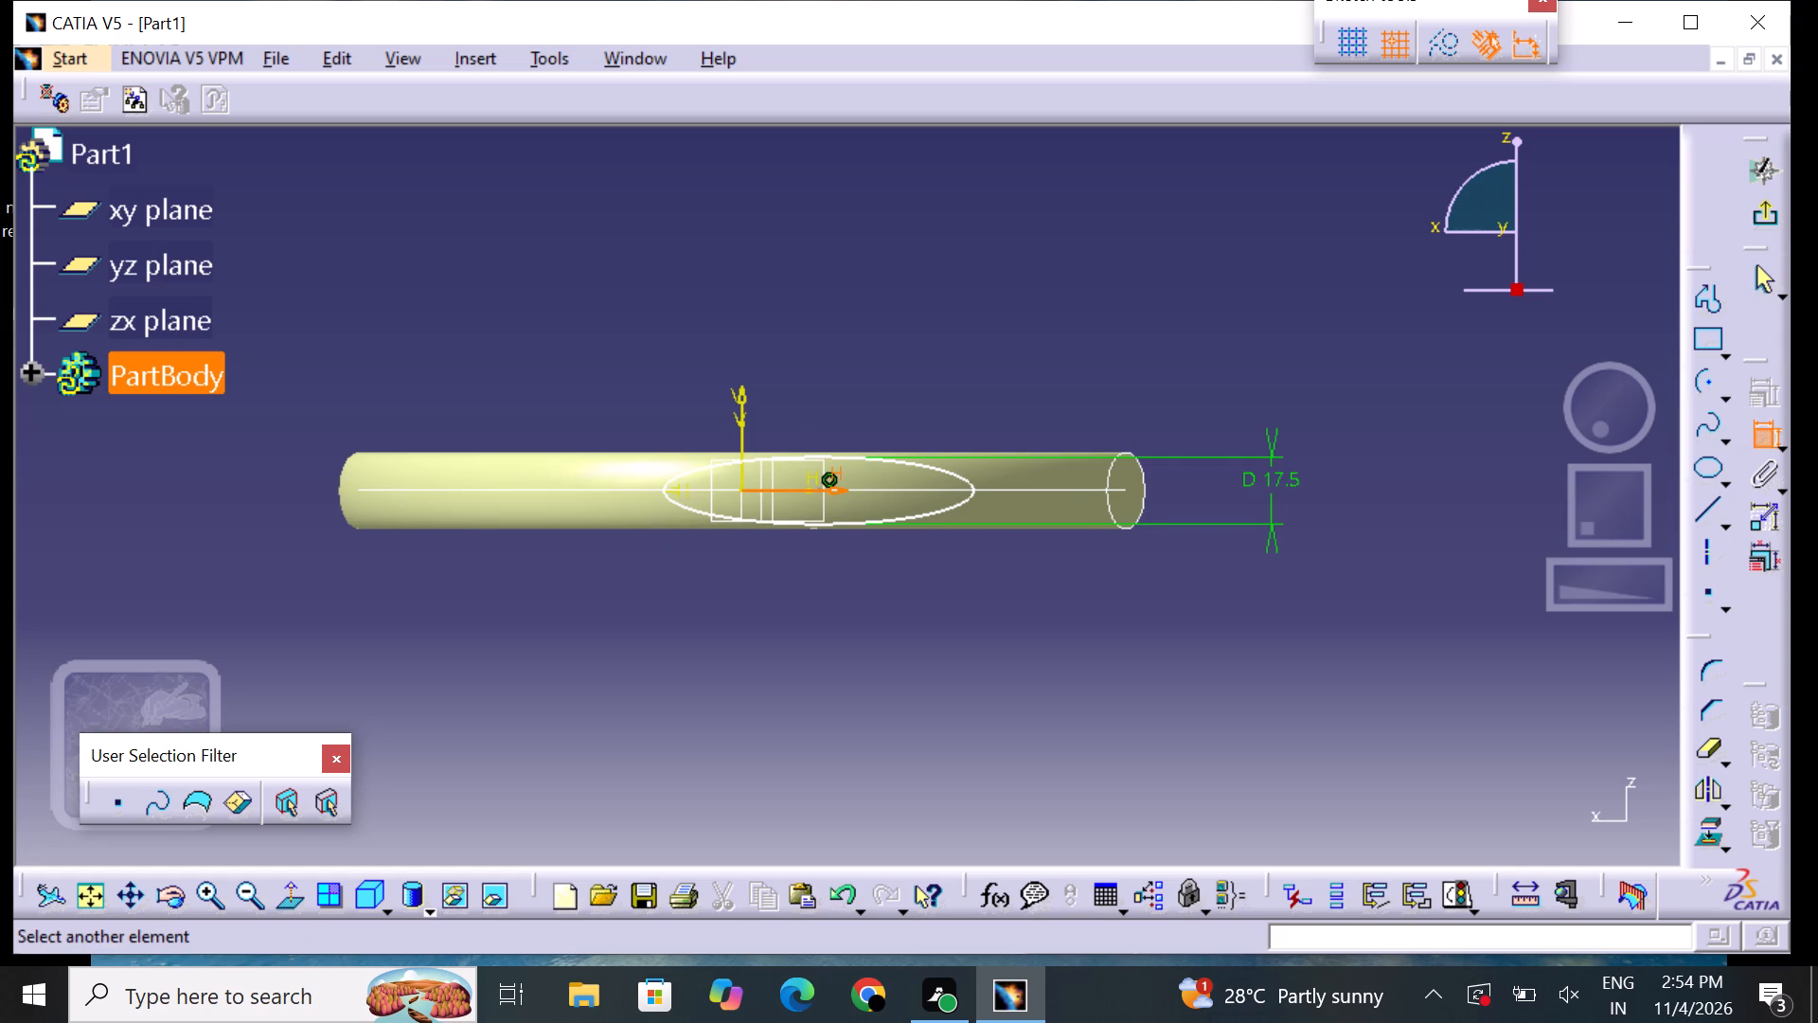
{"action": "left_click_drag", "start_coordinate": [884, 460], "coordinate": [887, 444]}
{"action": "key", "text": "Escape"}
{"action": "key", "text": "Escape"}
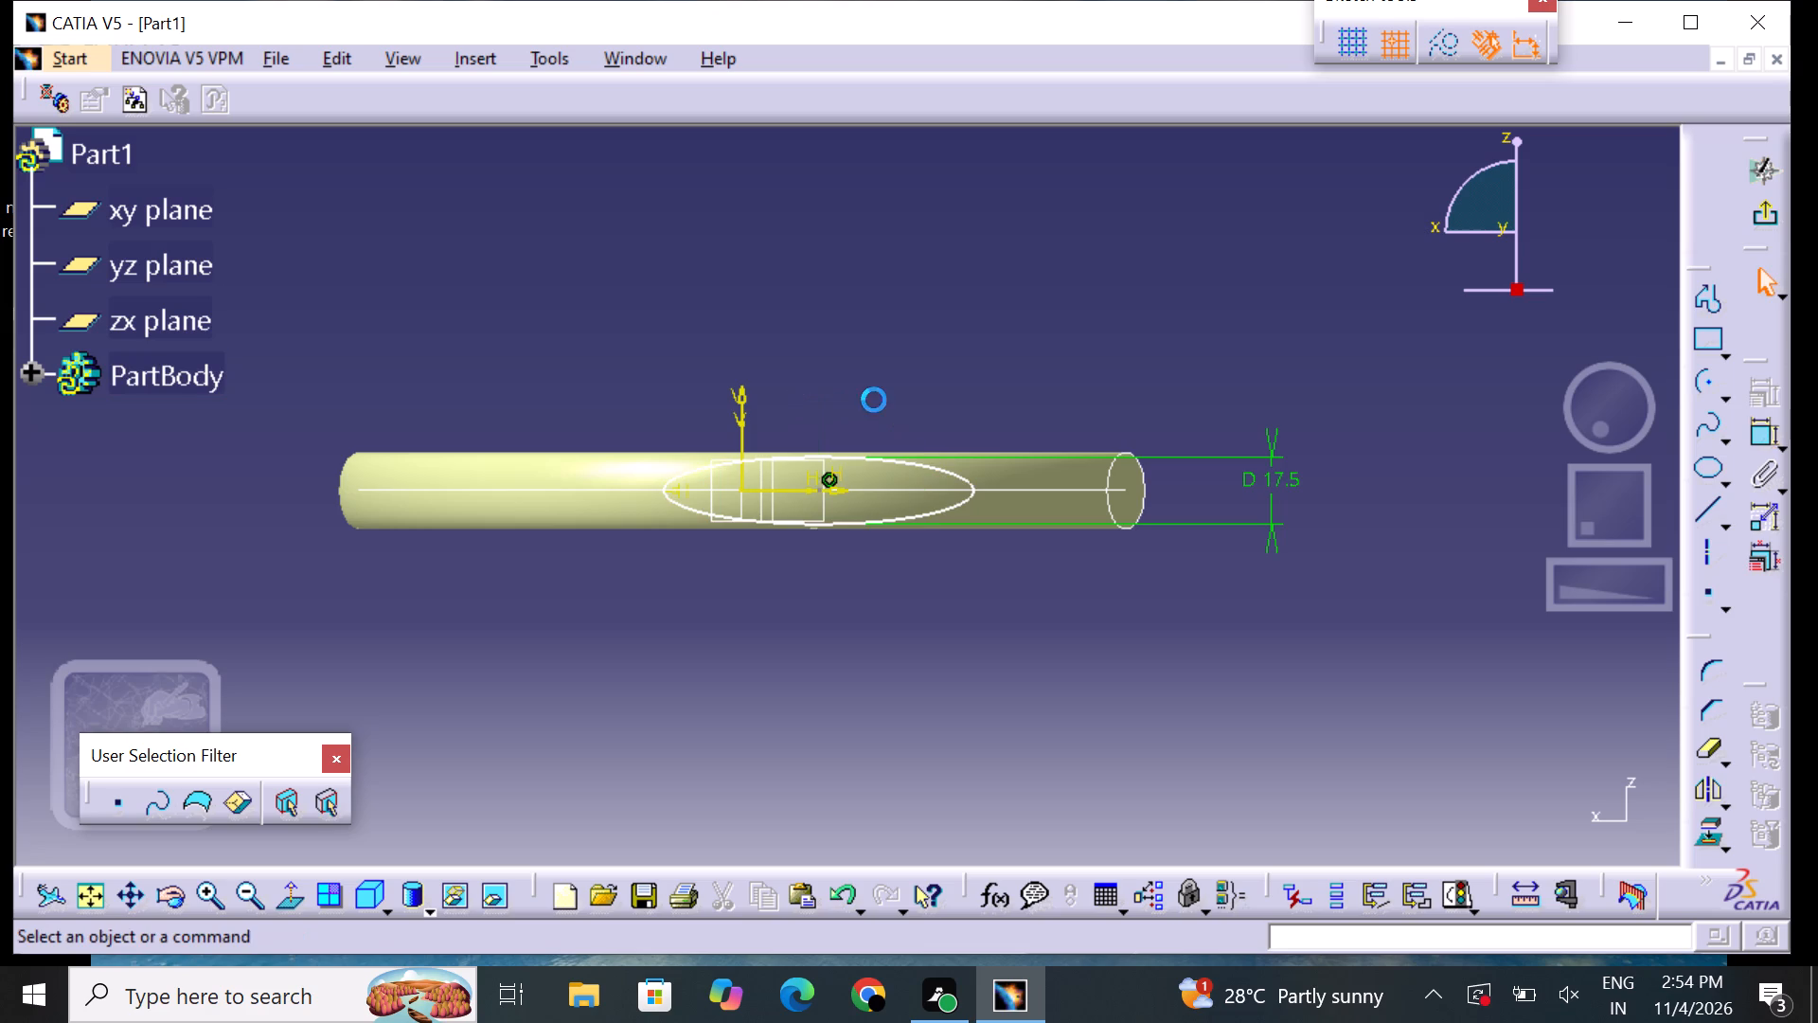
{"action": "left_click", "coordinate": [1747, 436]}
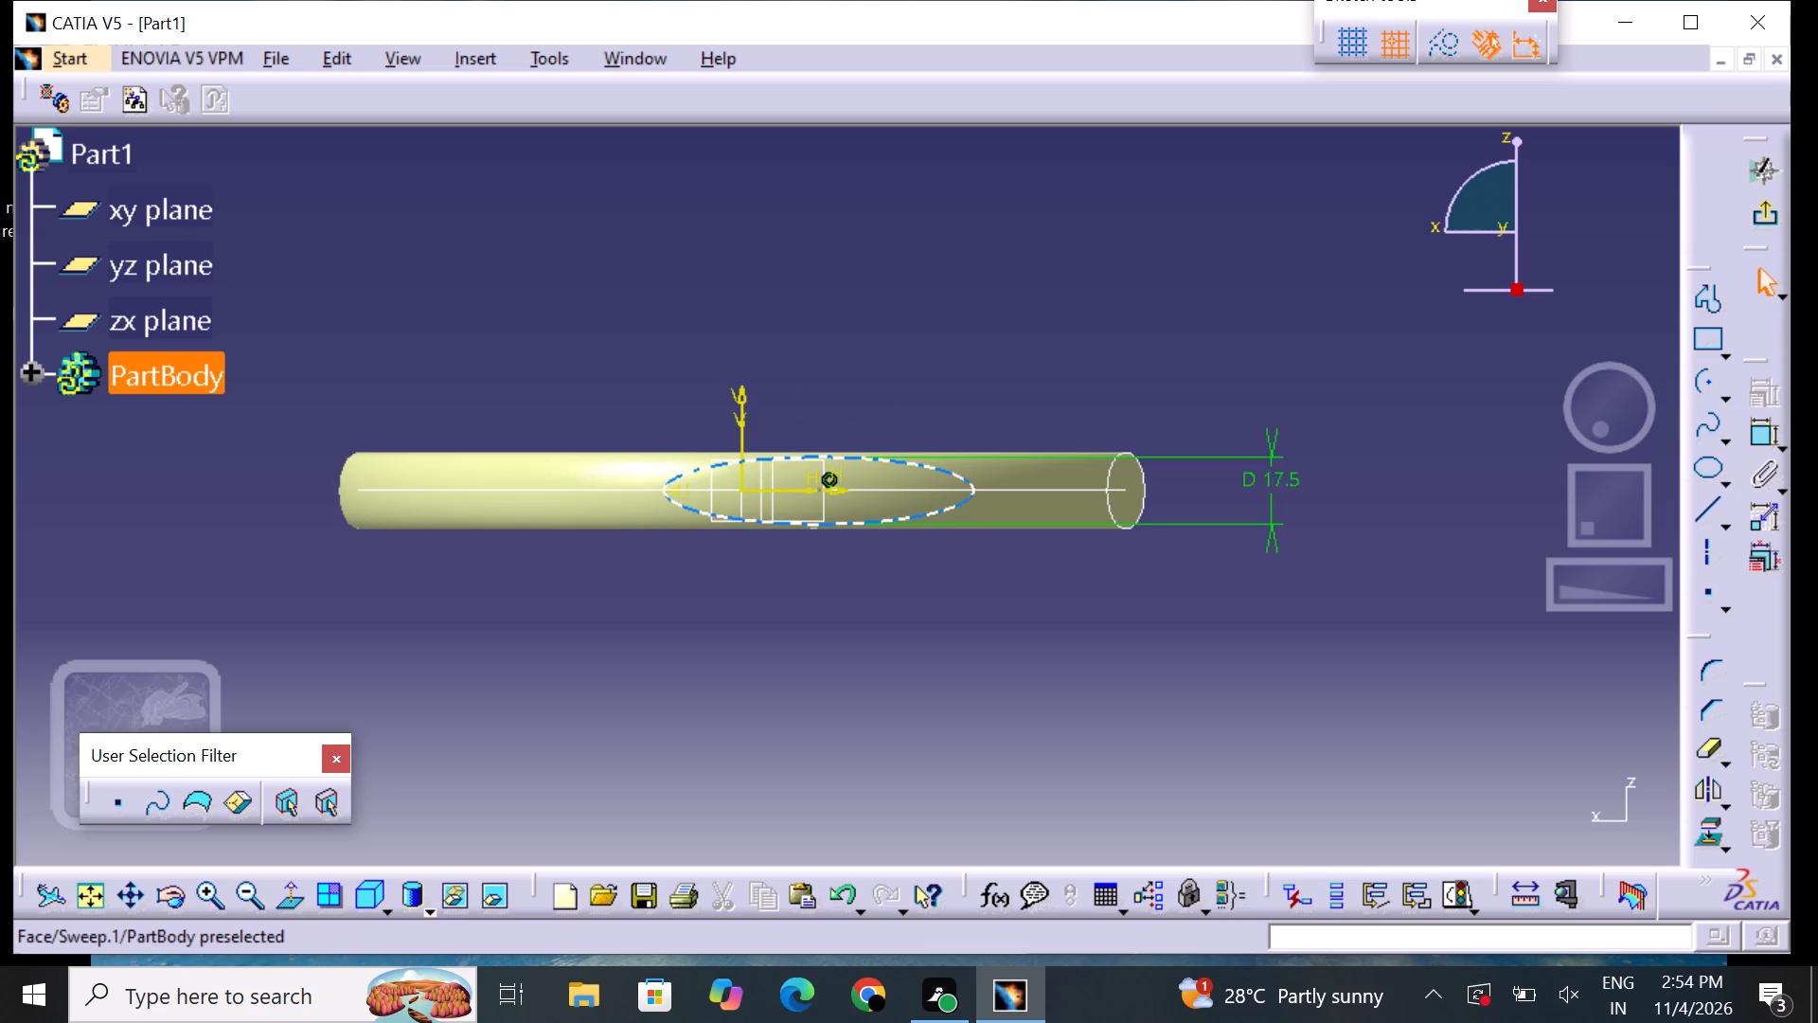
Move the ellipse along the horizontal axis so its centre sits slightly closer to the sketch origin.
{"action": "left_click_drag", "start_coordinate": [673, 480], "coordinate": [696, 440]}
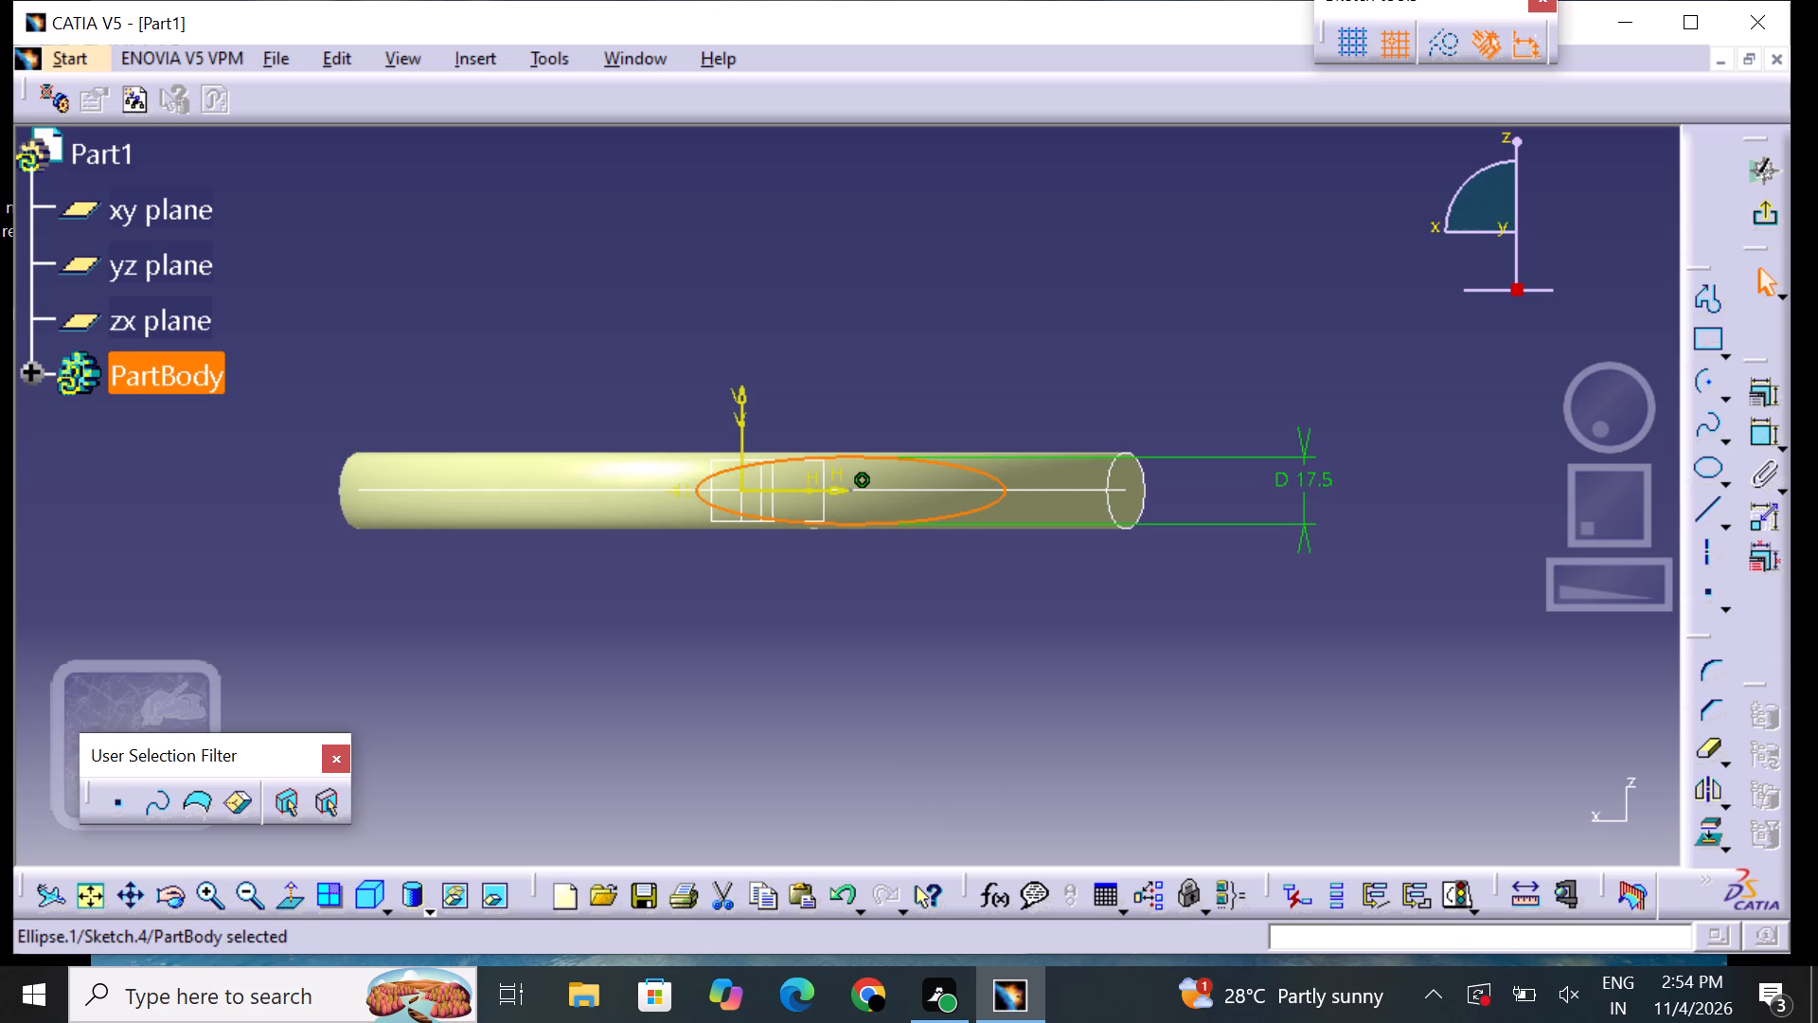
{"action": "left_click_drag", "start_coordinate": [745, 514], "coordinate": [729, 516]}
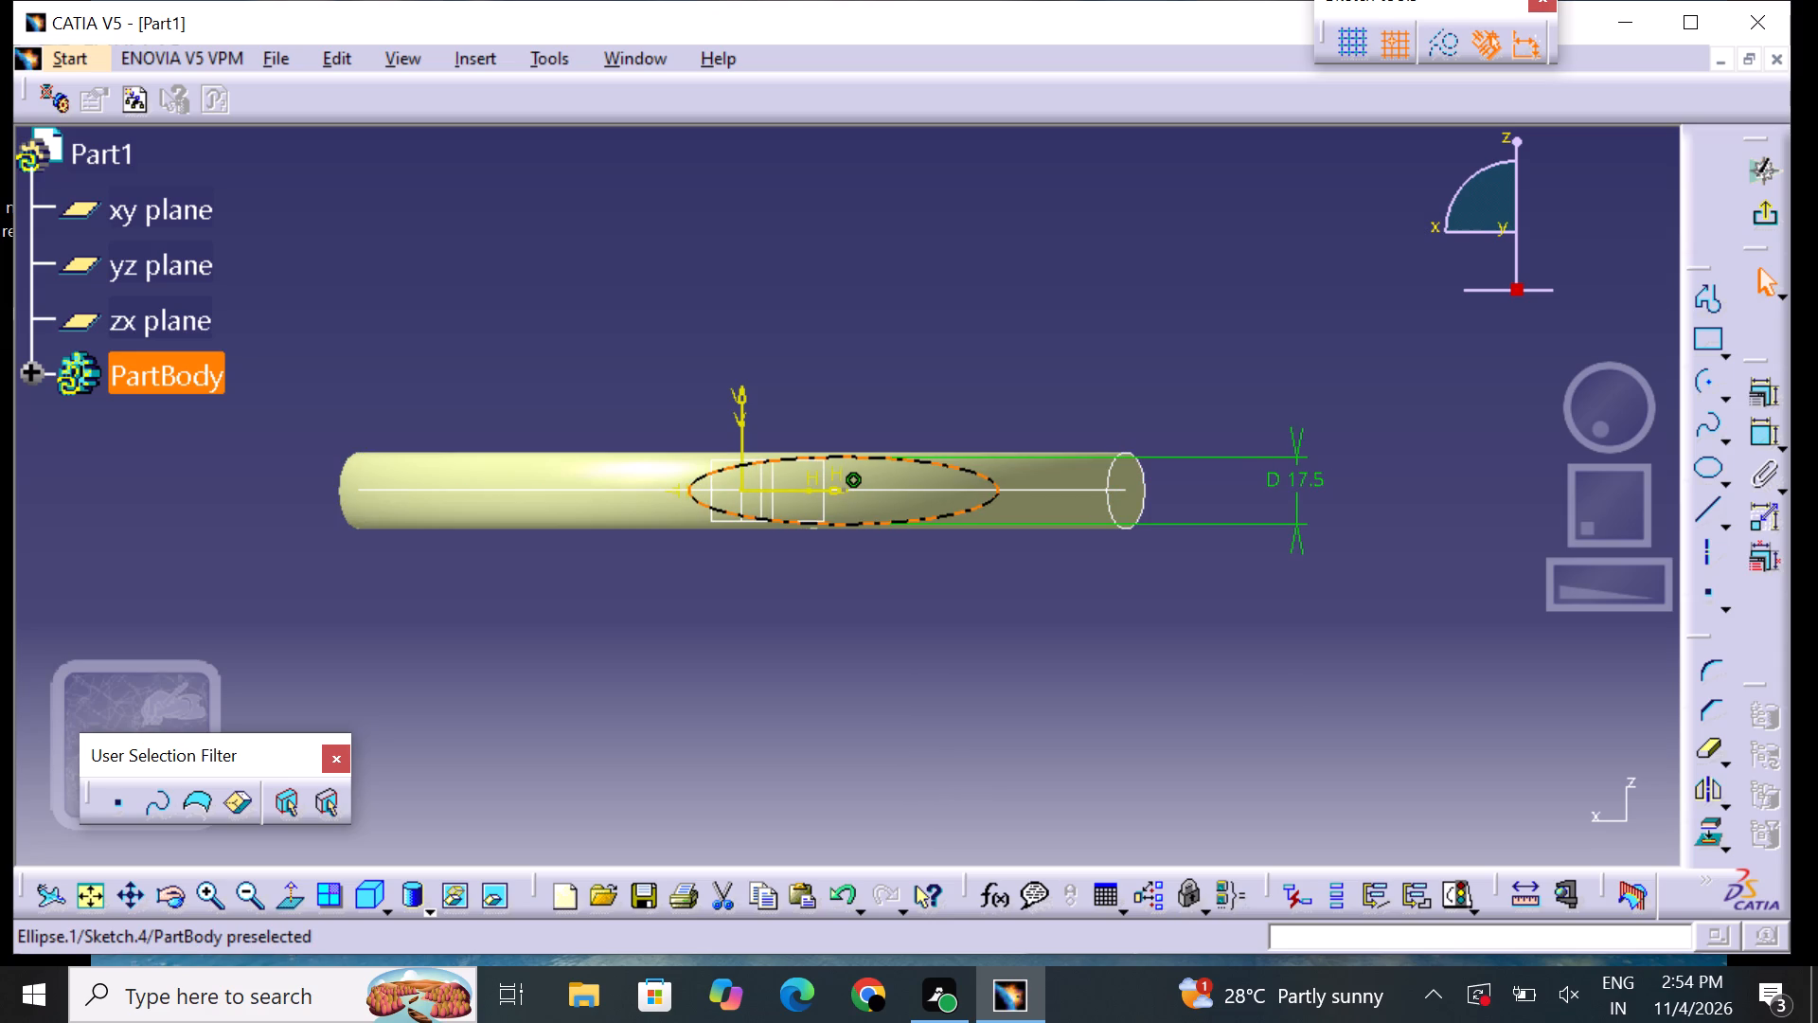
{"action": "left_click_drag", "start_coordinate": [729, 516], "coordinate": [700, 516]}
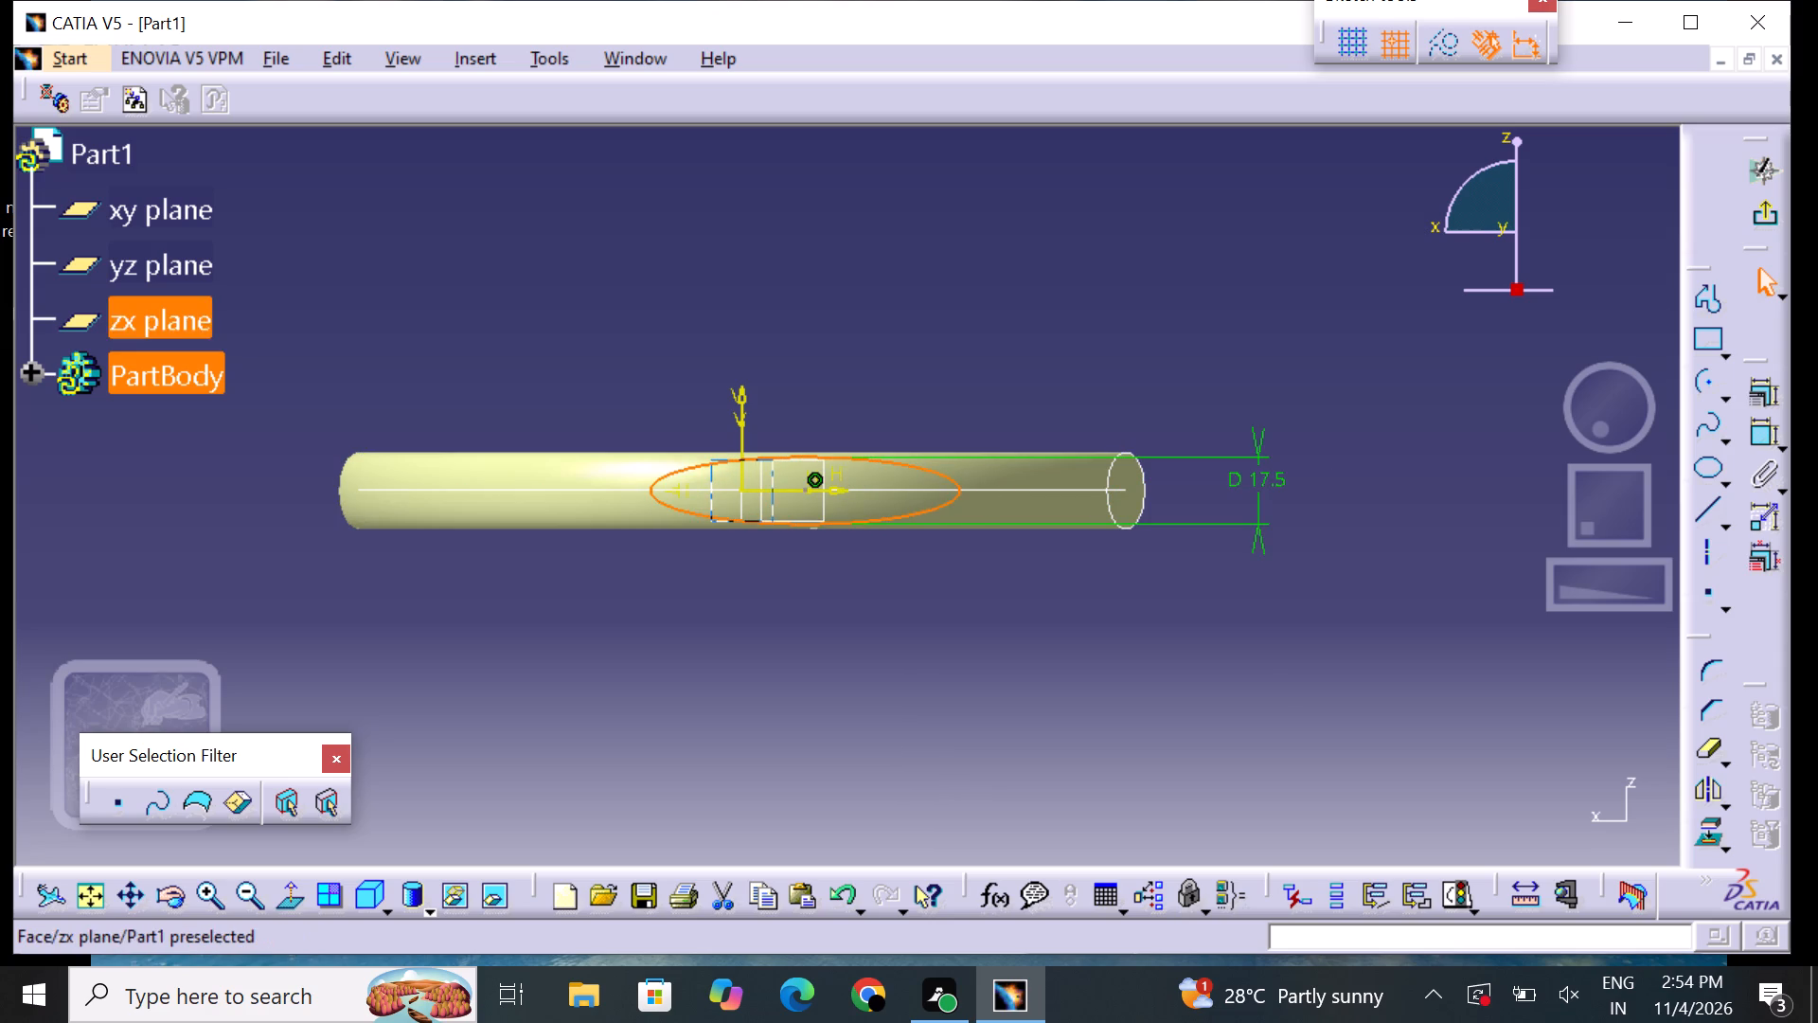
{"action": "left_click", "coordinate": [721, 522]}
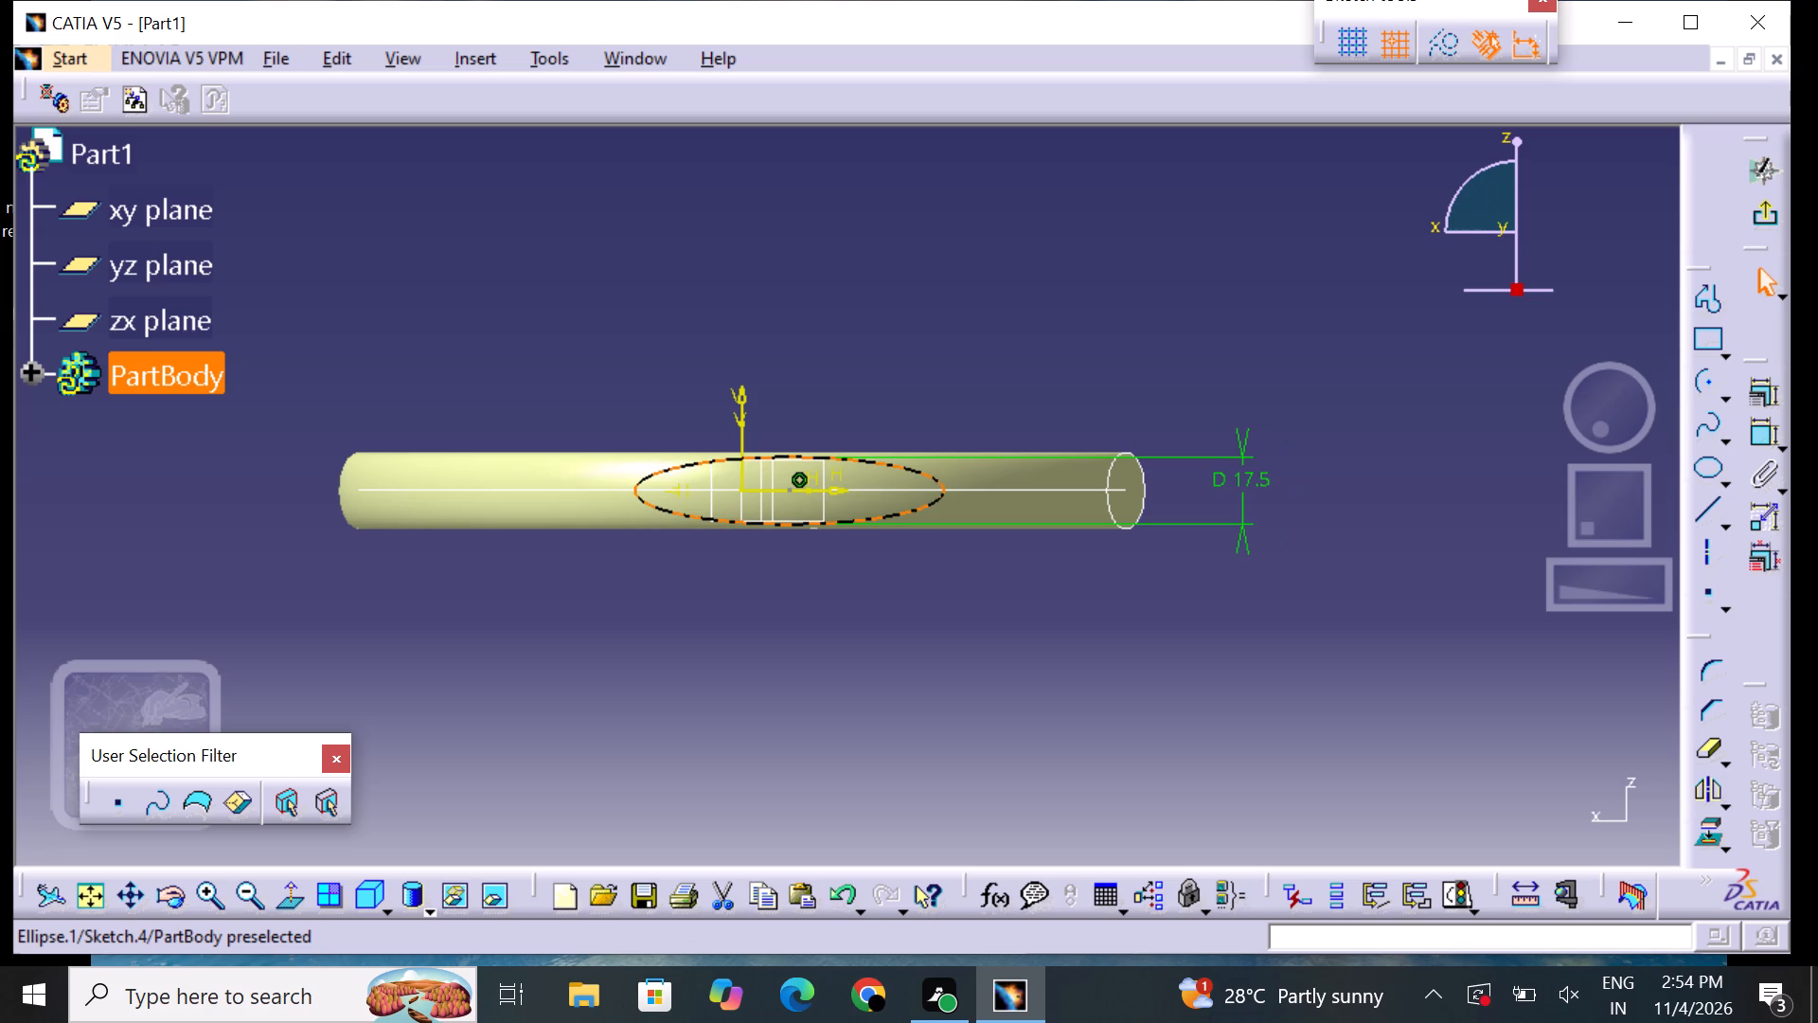
{"action": "left_click", "coordinate": [738, 614]}
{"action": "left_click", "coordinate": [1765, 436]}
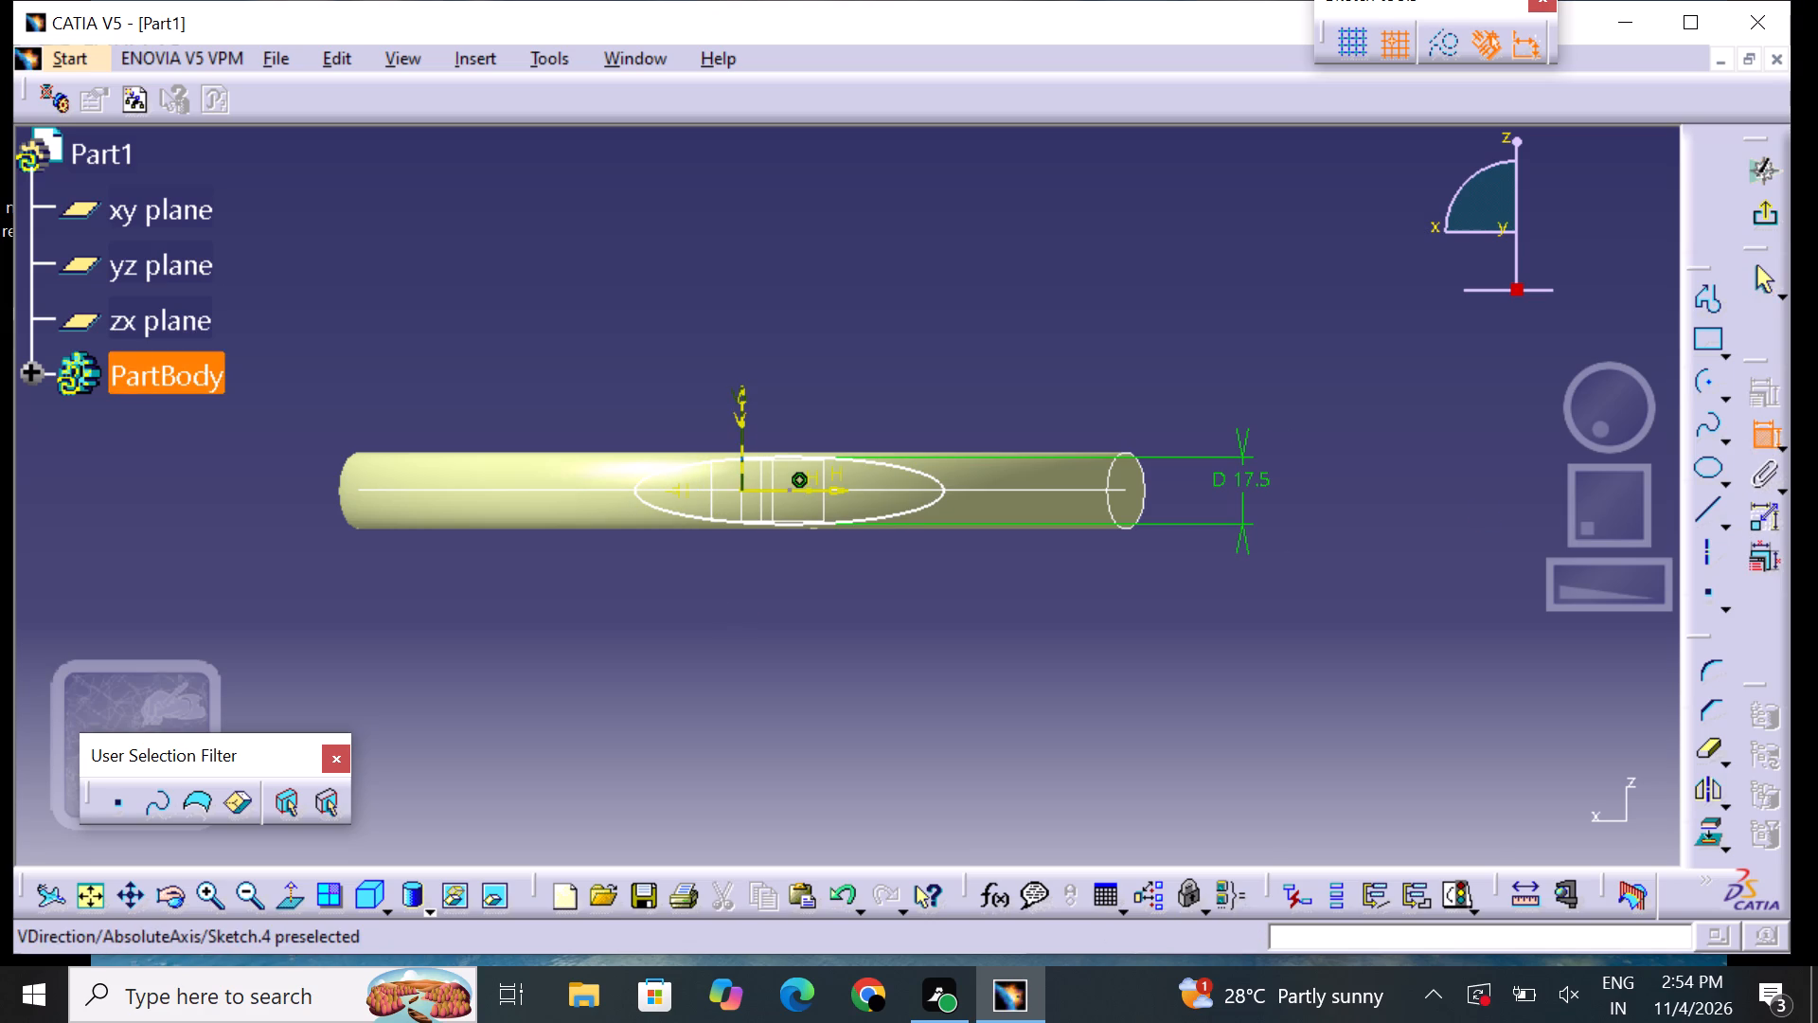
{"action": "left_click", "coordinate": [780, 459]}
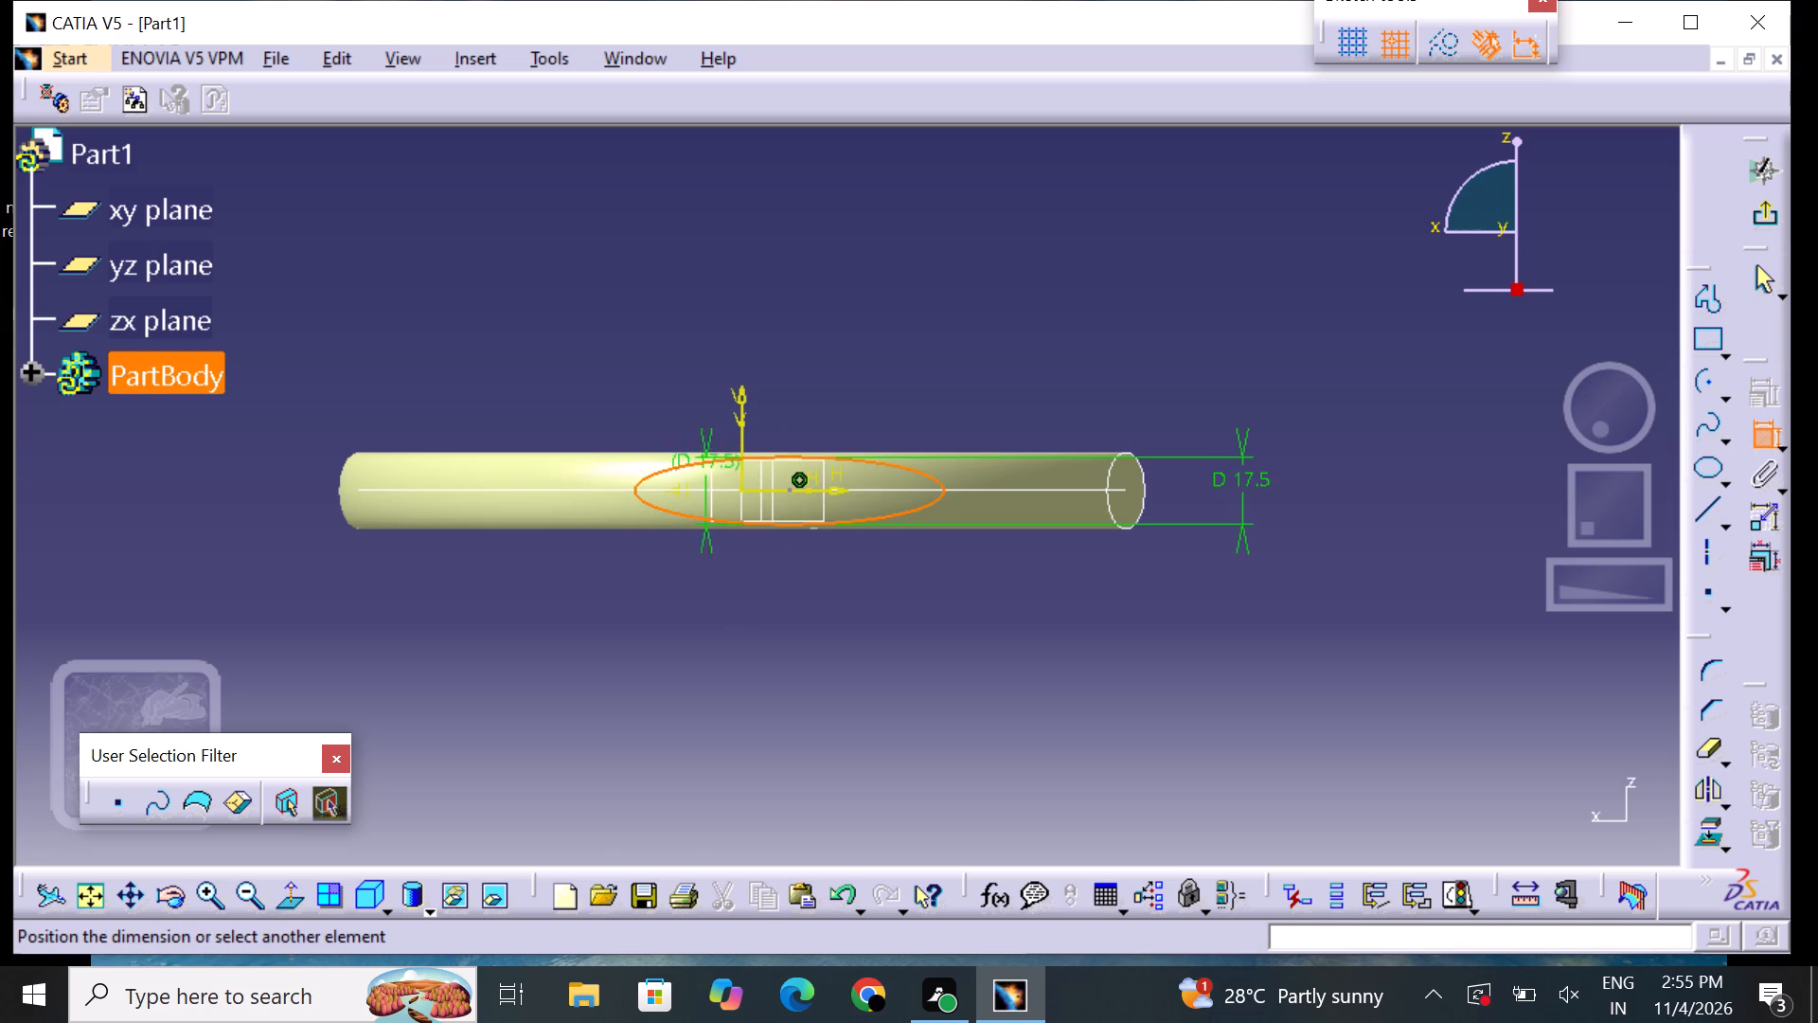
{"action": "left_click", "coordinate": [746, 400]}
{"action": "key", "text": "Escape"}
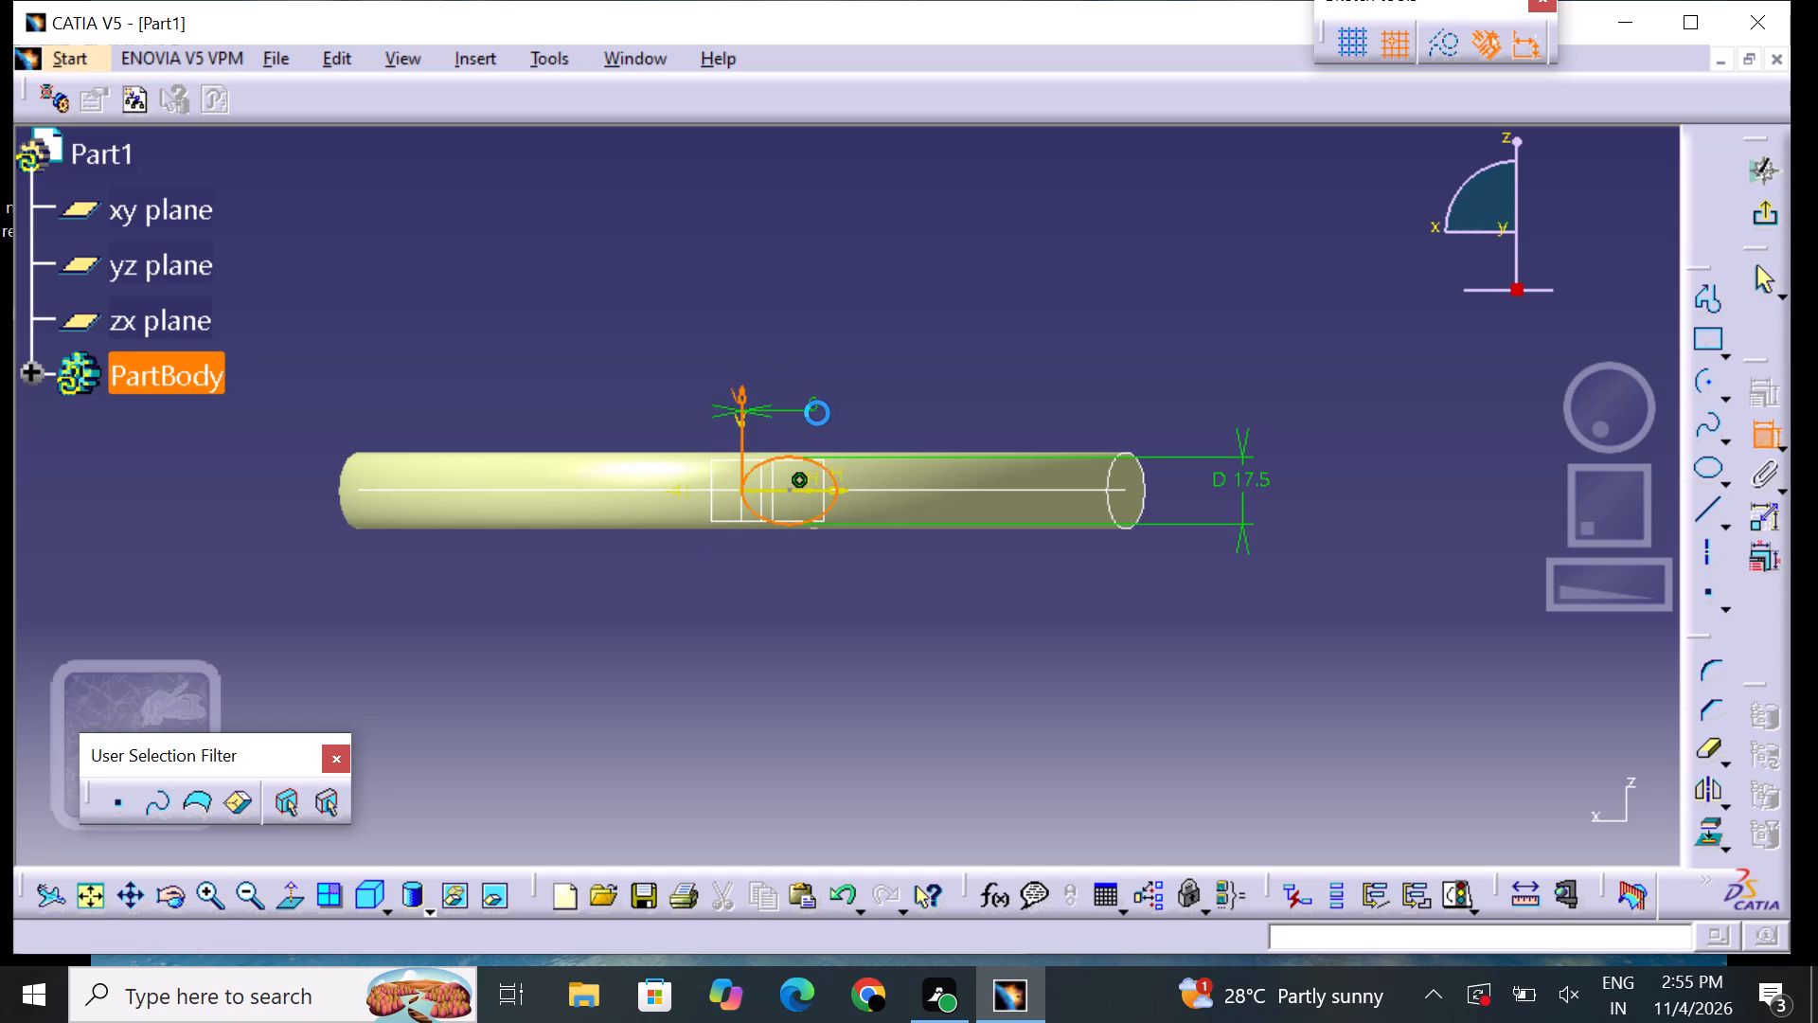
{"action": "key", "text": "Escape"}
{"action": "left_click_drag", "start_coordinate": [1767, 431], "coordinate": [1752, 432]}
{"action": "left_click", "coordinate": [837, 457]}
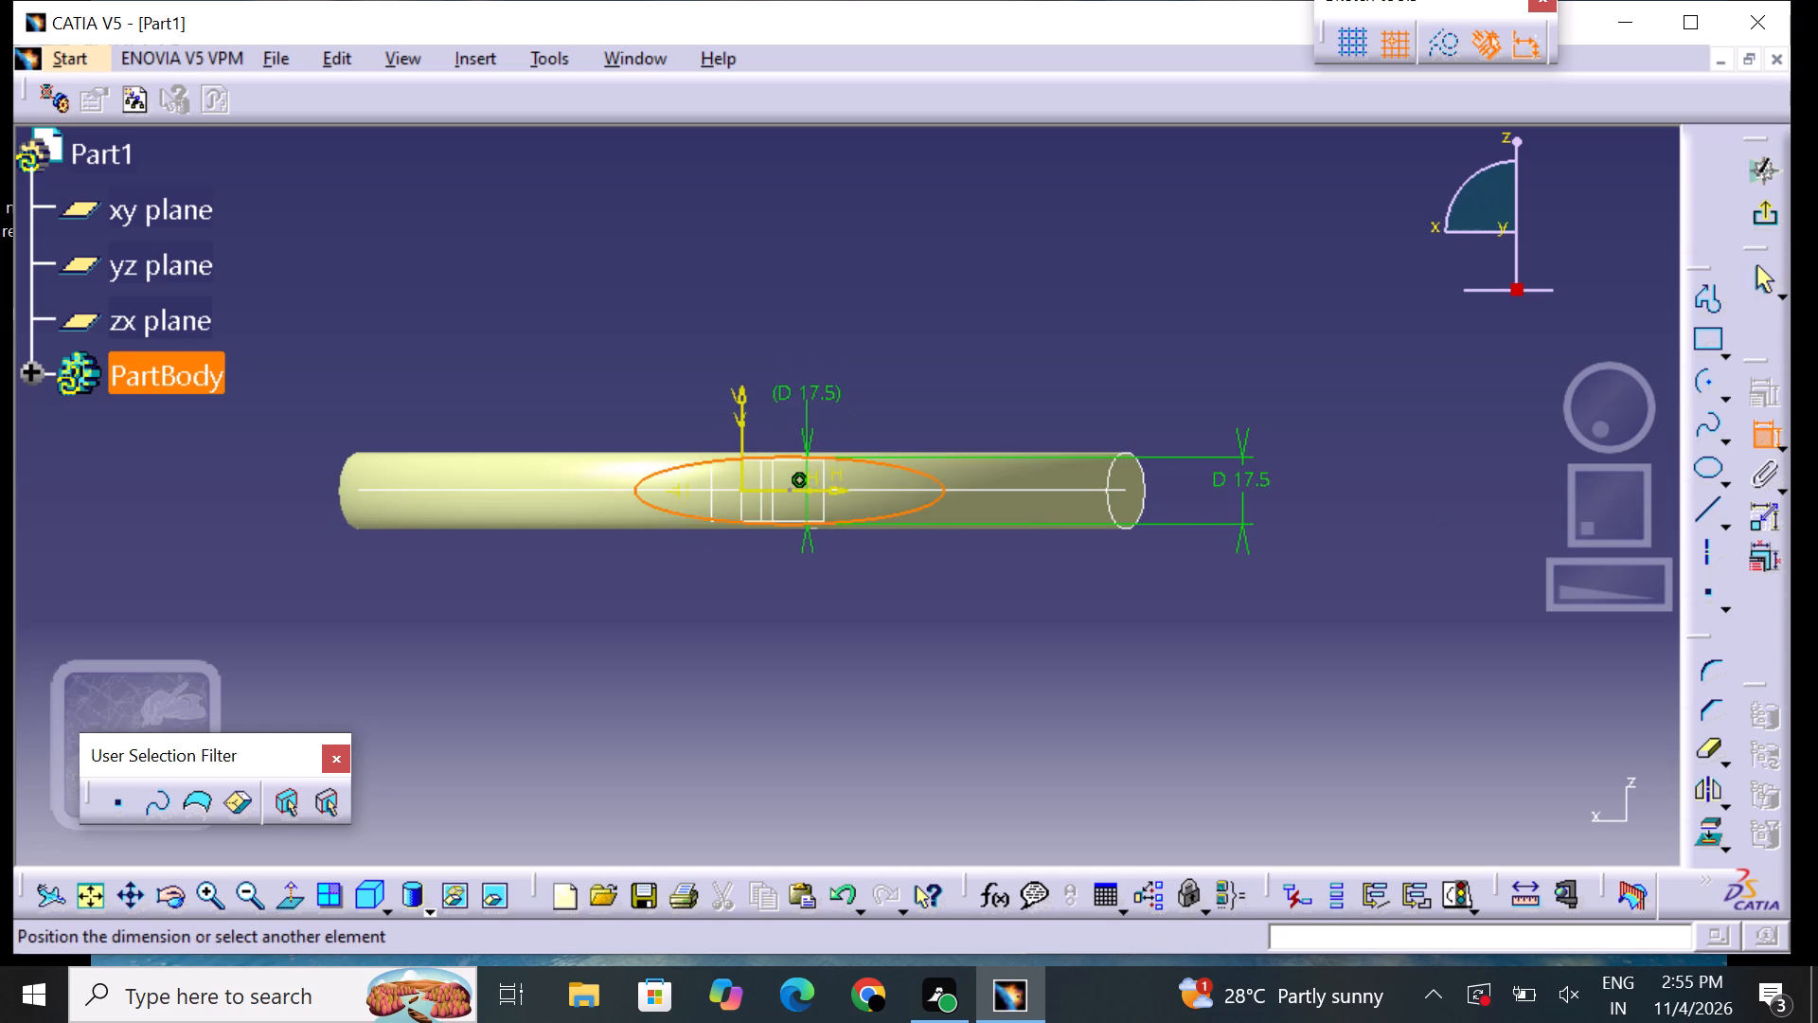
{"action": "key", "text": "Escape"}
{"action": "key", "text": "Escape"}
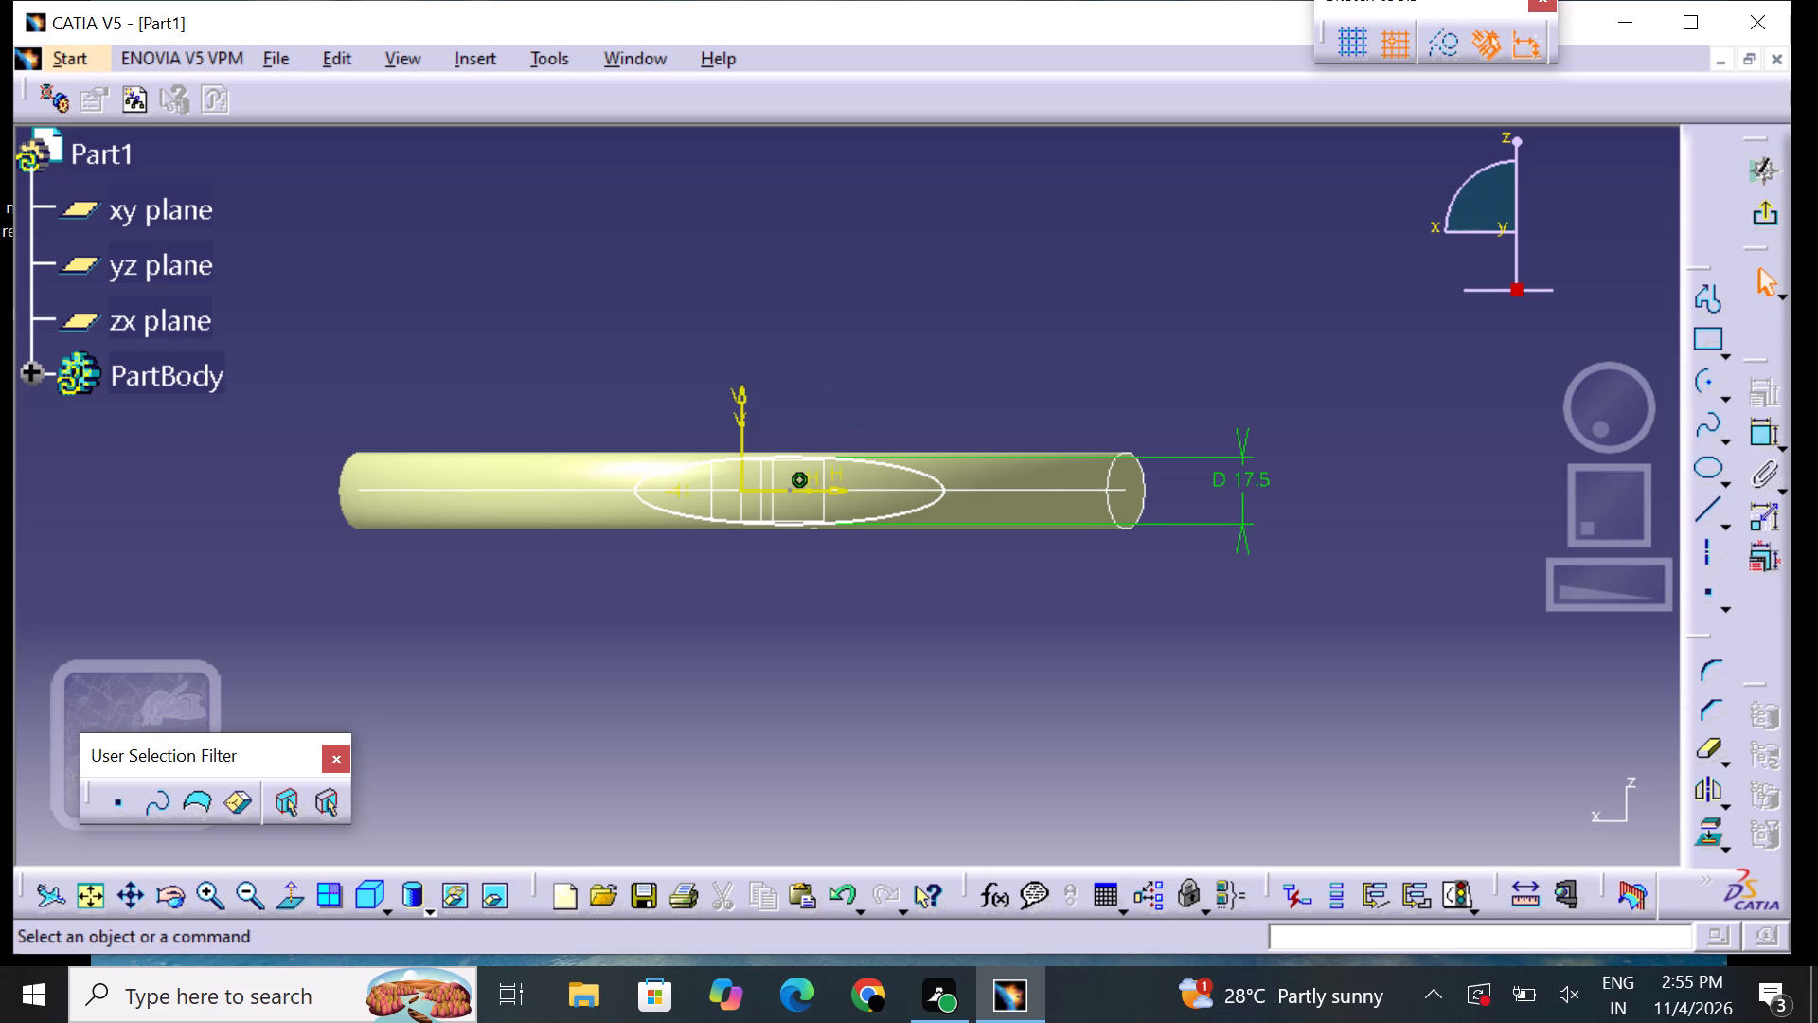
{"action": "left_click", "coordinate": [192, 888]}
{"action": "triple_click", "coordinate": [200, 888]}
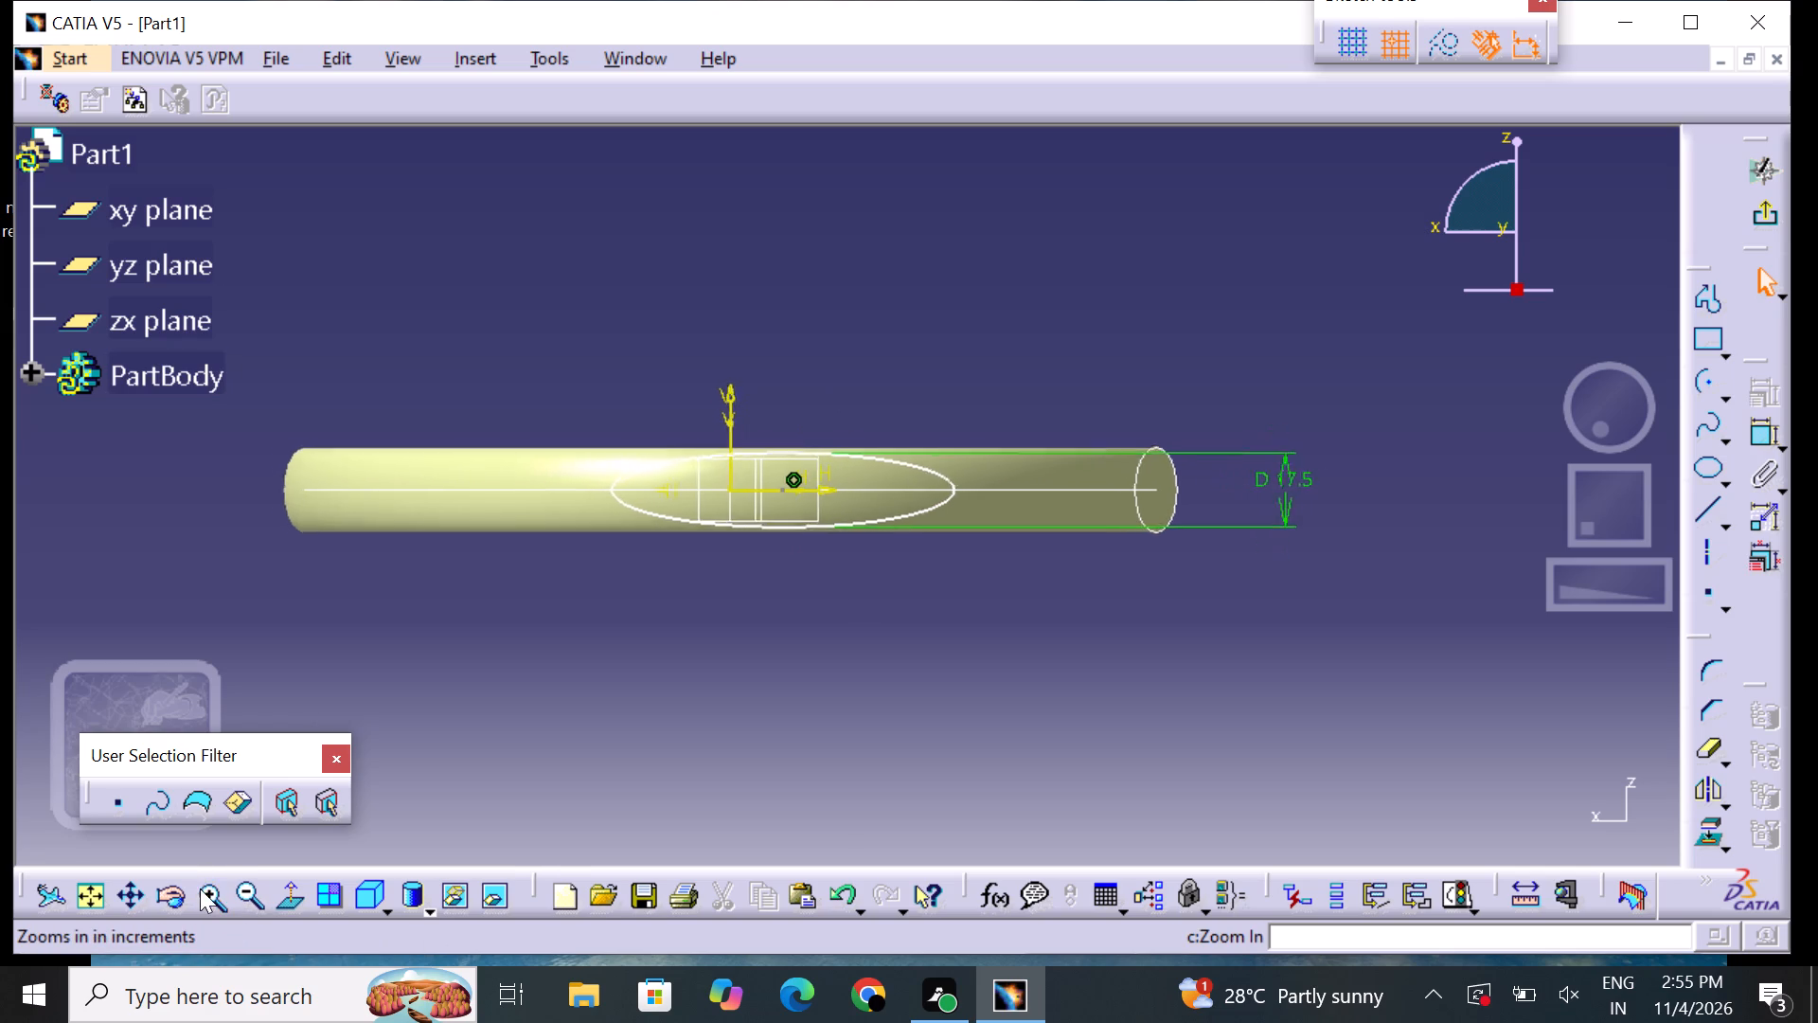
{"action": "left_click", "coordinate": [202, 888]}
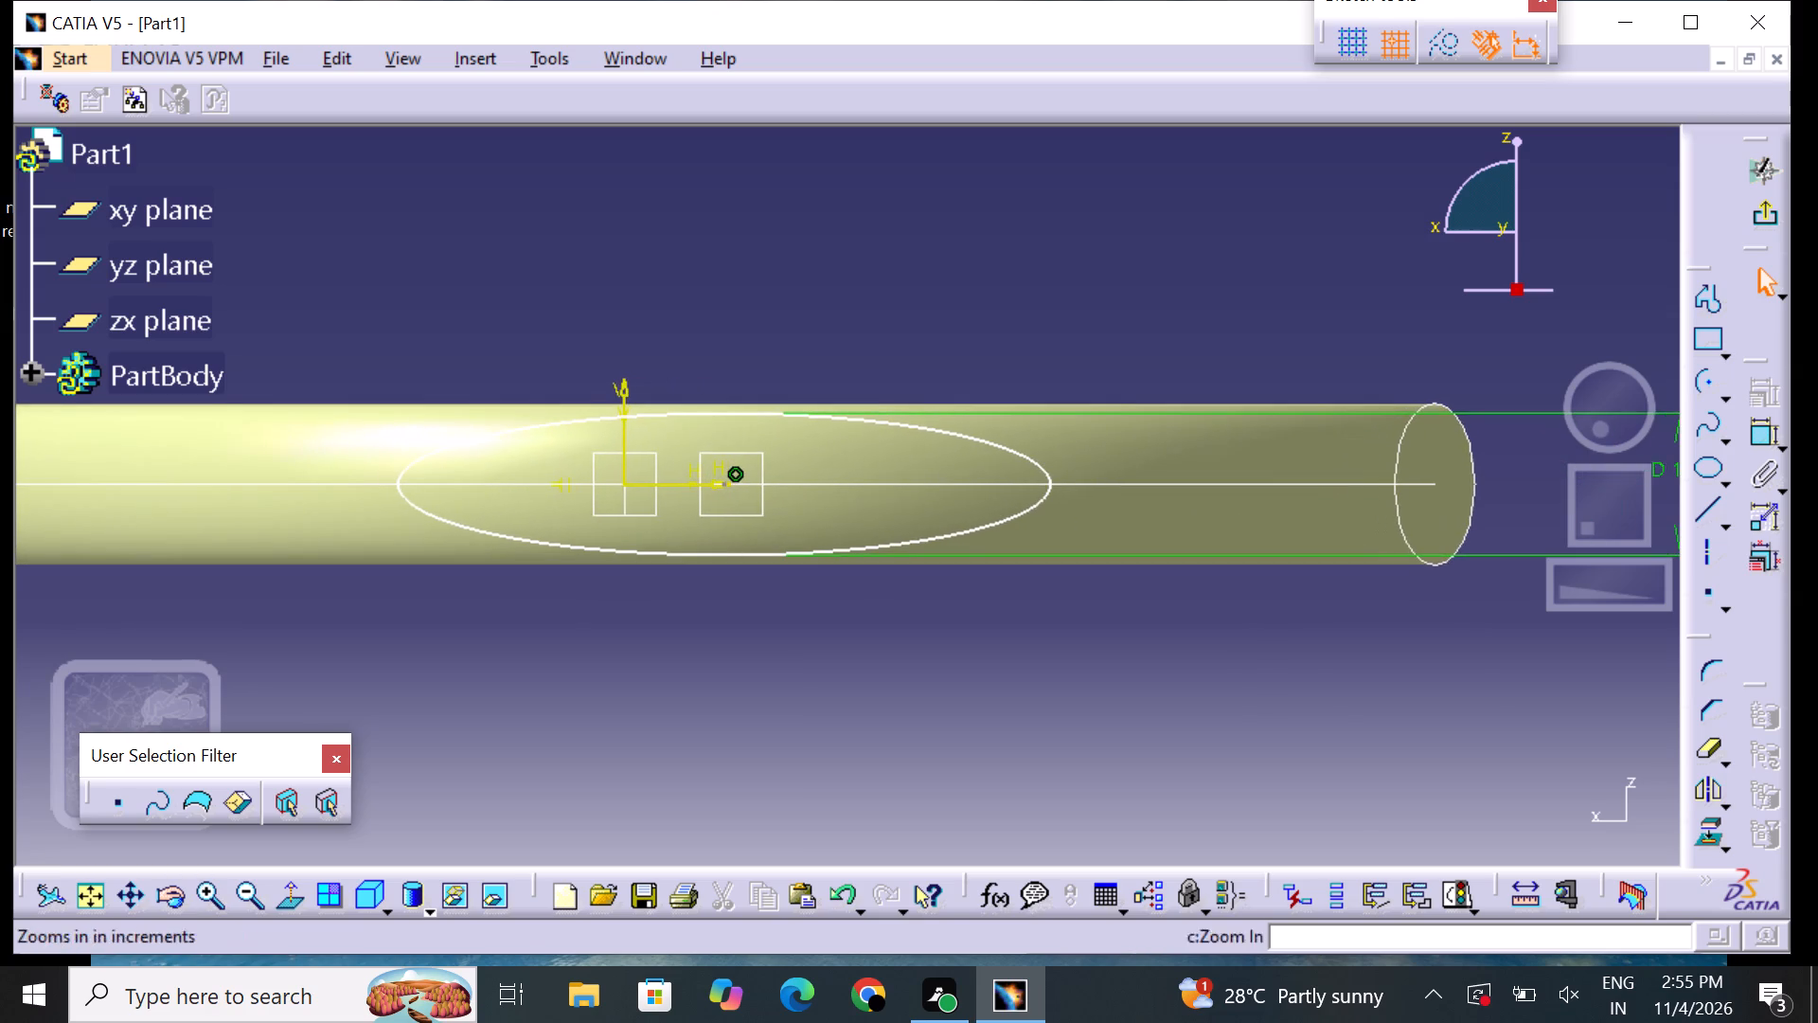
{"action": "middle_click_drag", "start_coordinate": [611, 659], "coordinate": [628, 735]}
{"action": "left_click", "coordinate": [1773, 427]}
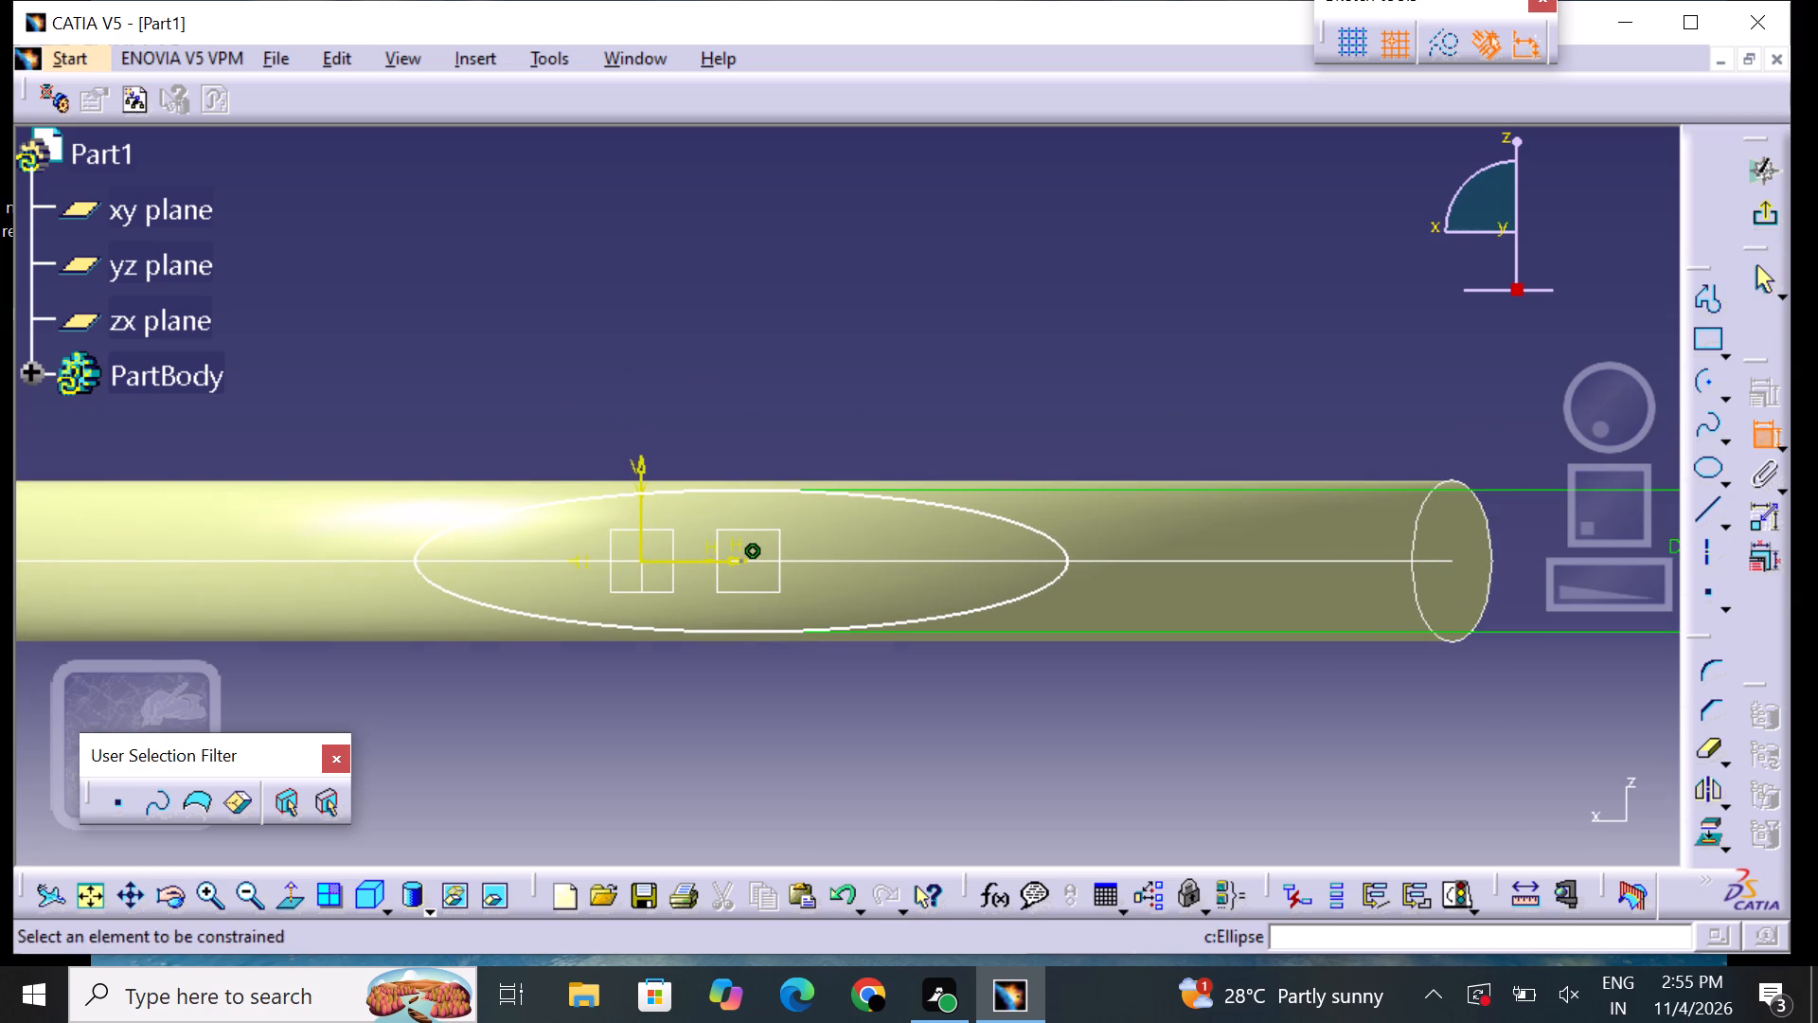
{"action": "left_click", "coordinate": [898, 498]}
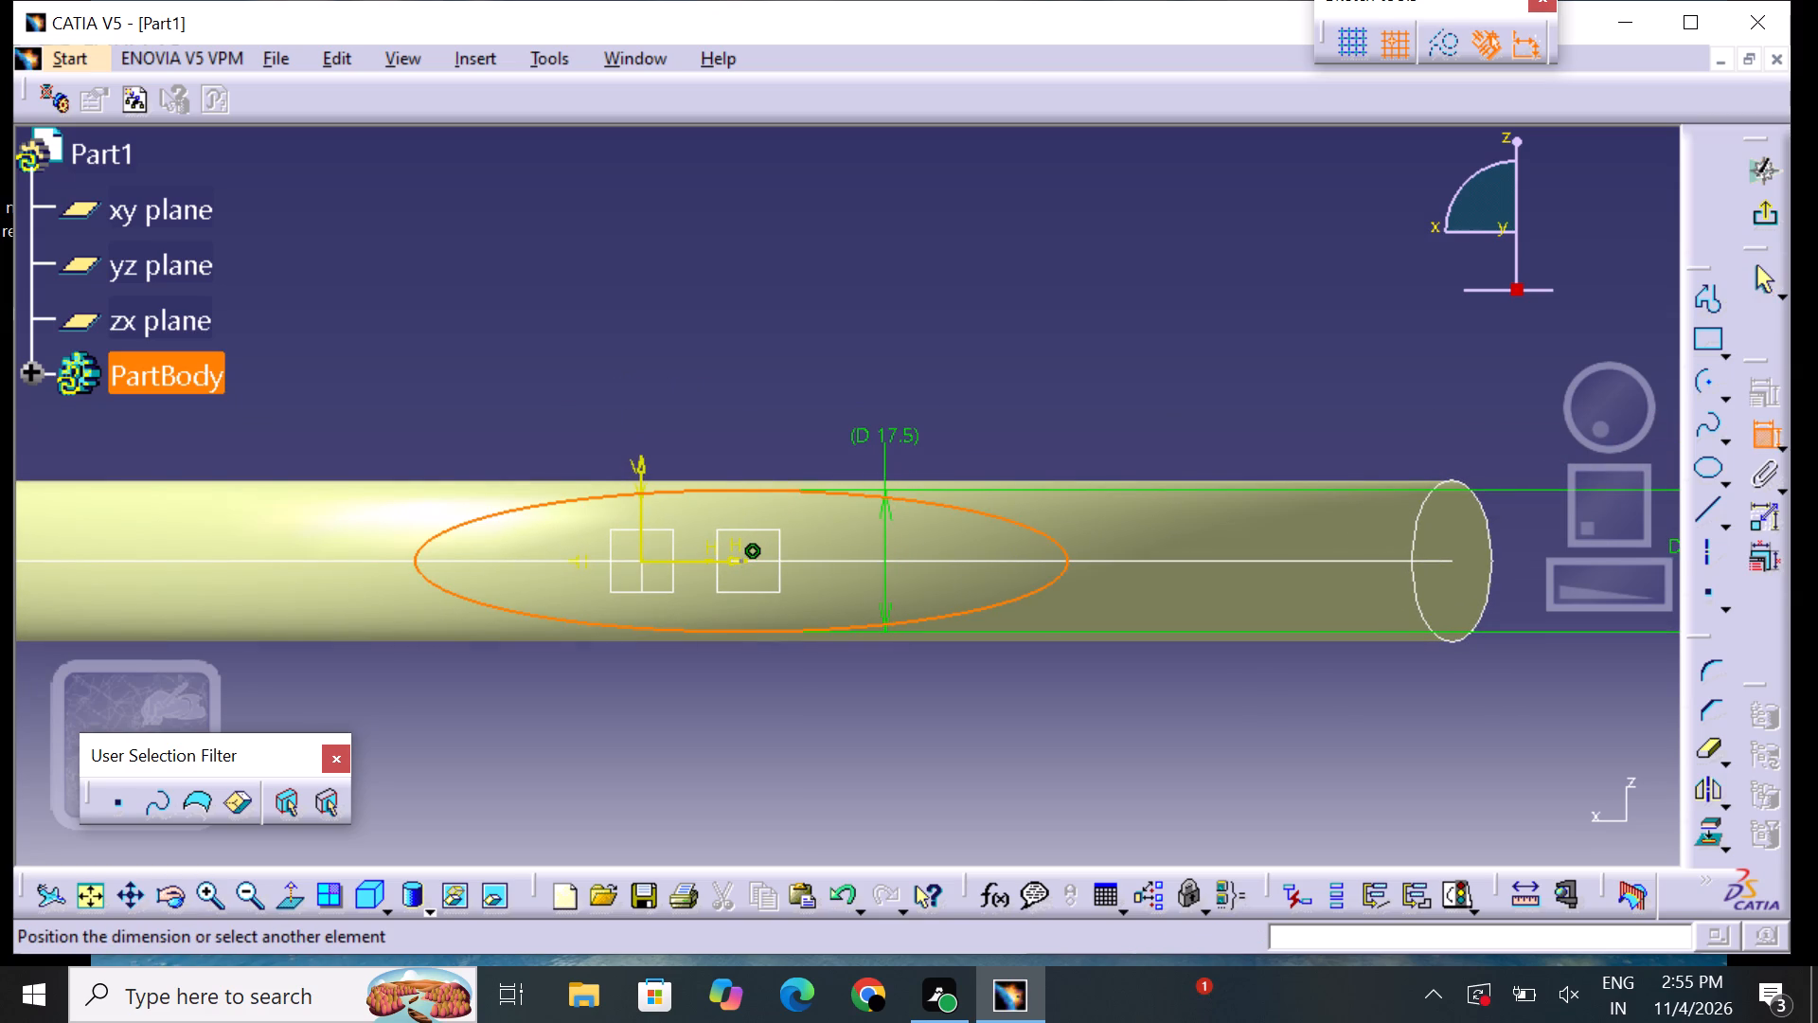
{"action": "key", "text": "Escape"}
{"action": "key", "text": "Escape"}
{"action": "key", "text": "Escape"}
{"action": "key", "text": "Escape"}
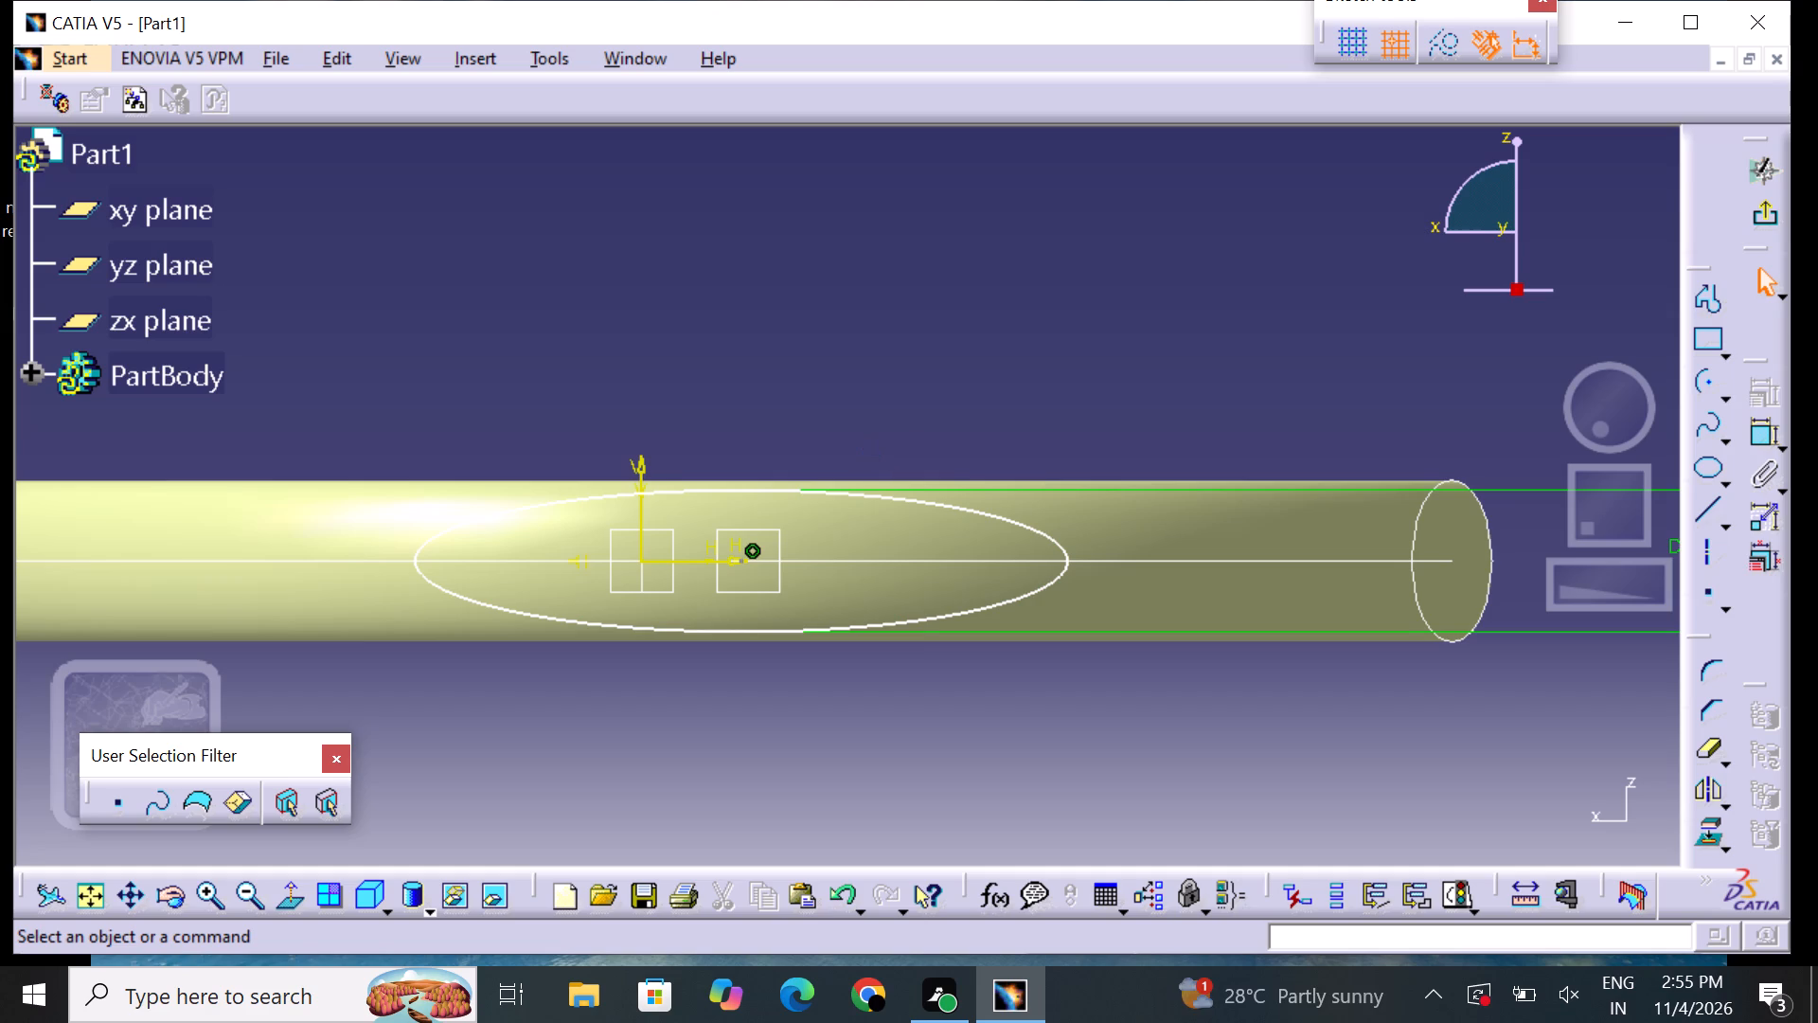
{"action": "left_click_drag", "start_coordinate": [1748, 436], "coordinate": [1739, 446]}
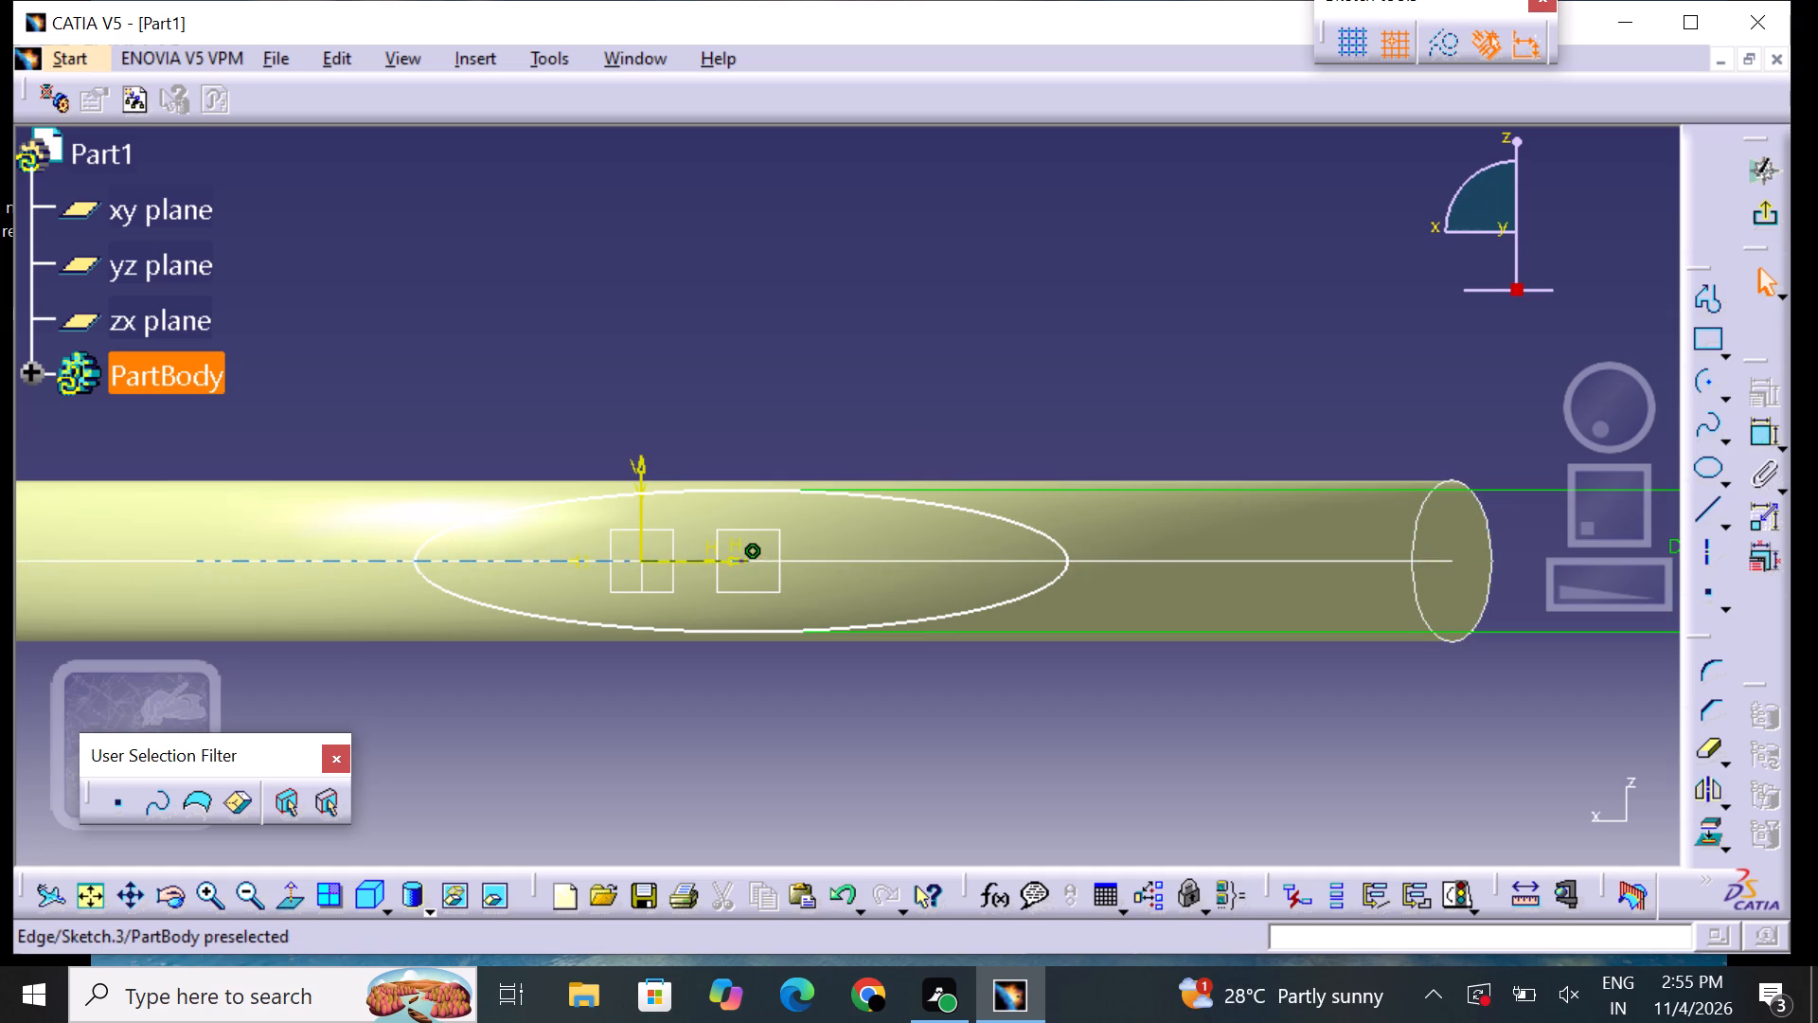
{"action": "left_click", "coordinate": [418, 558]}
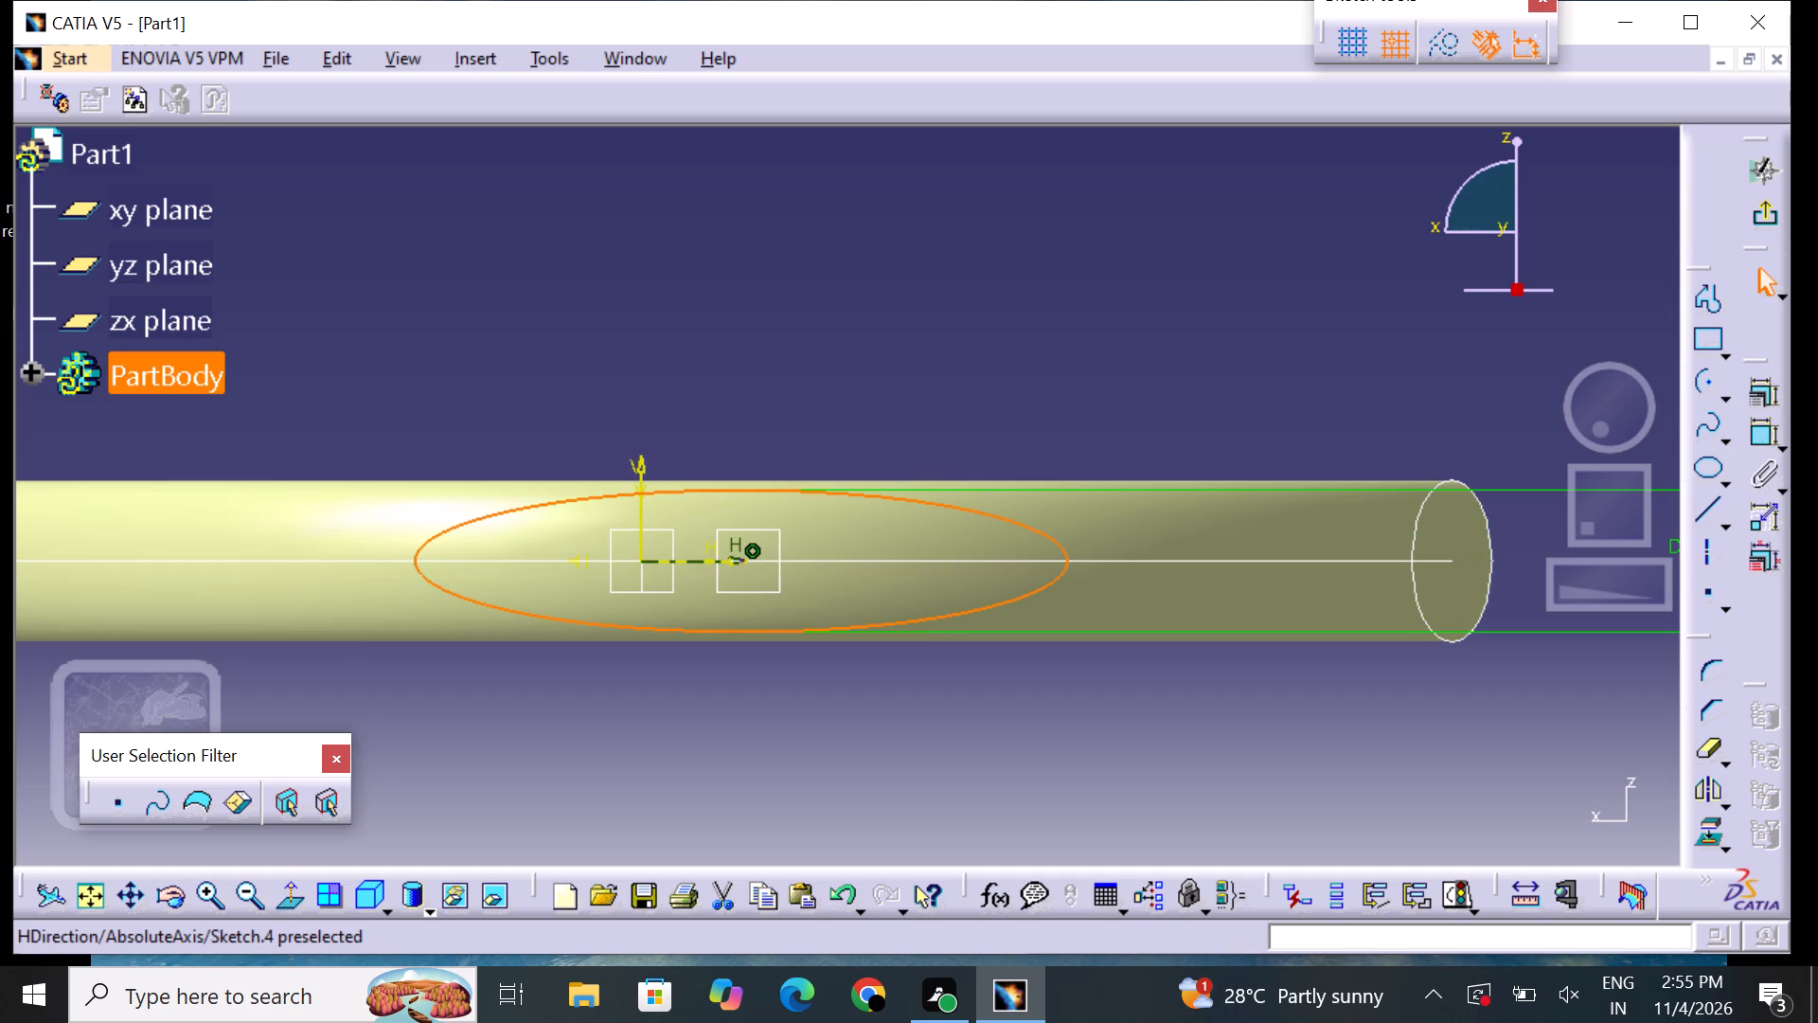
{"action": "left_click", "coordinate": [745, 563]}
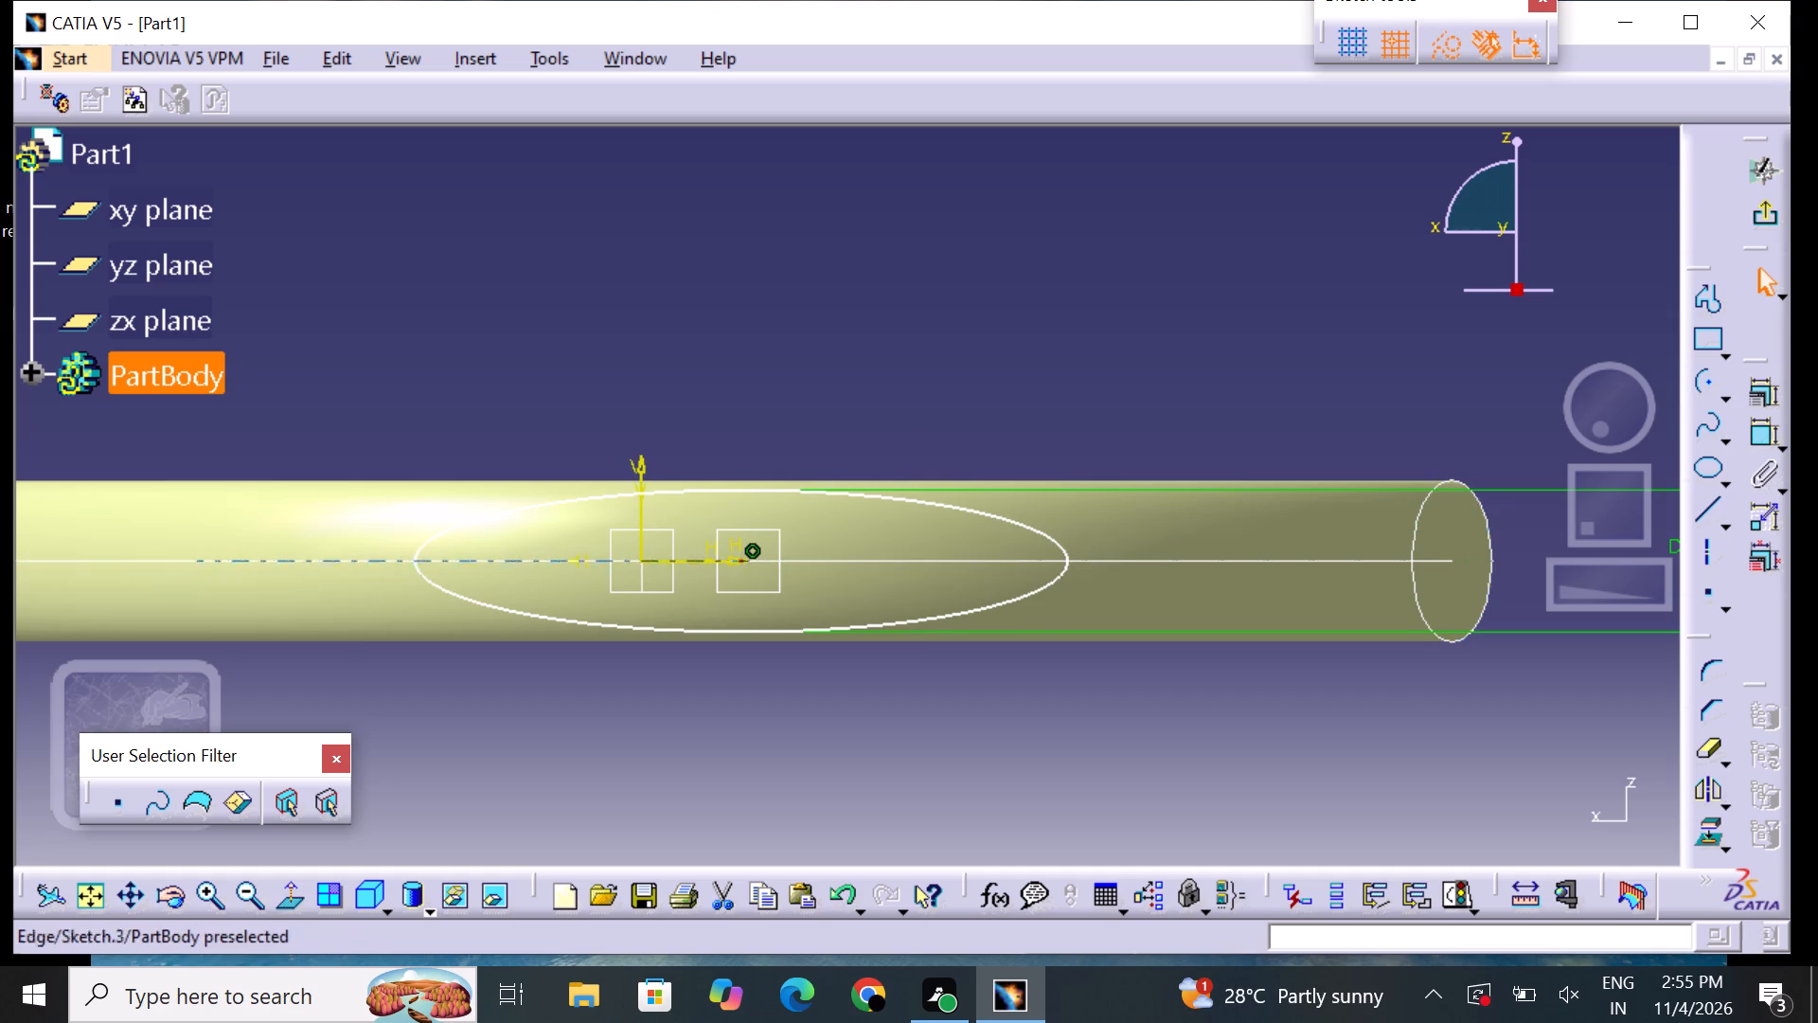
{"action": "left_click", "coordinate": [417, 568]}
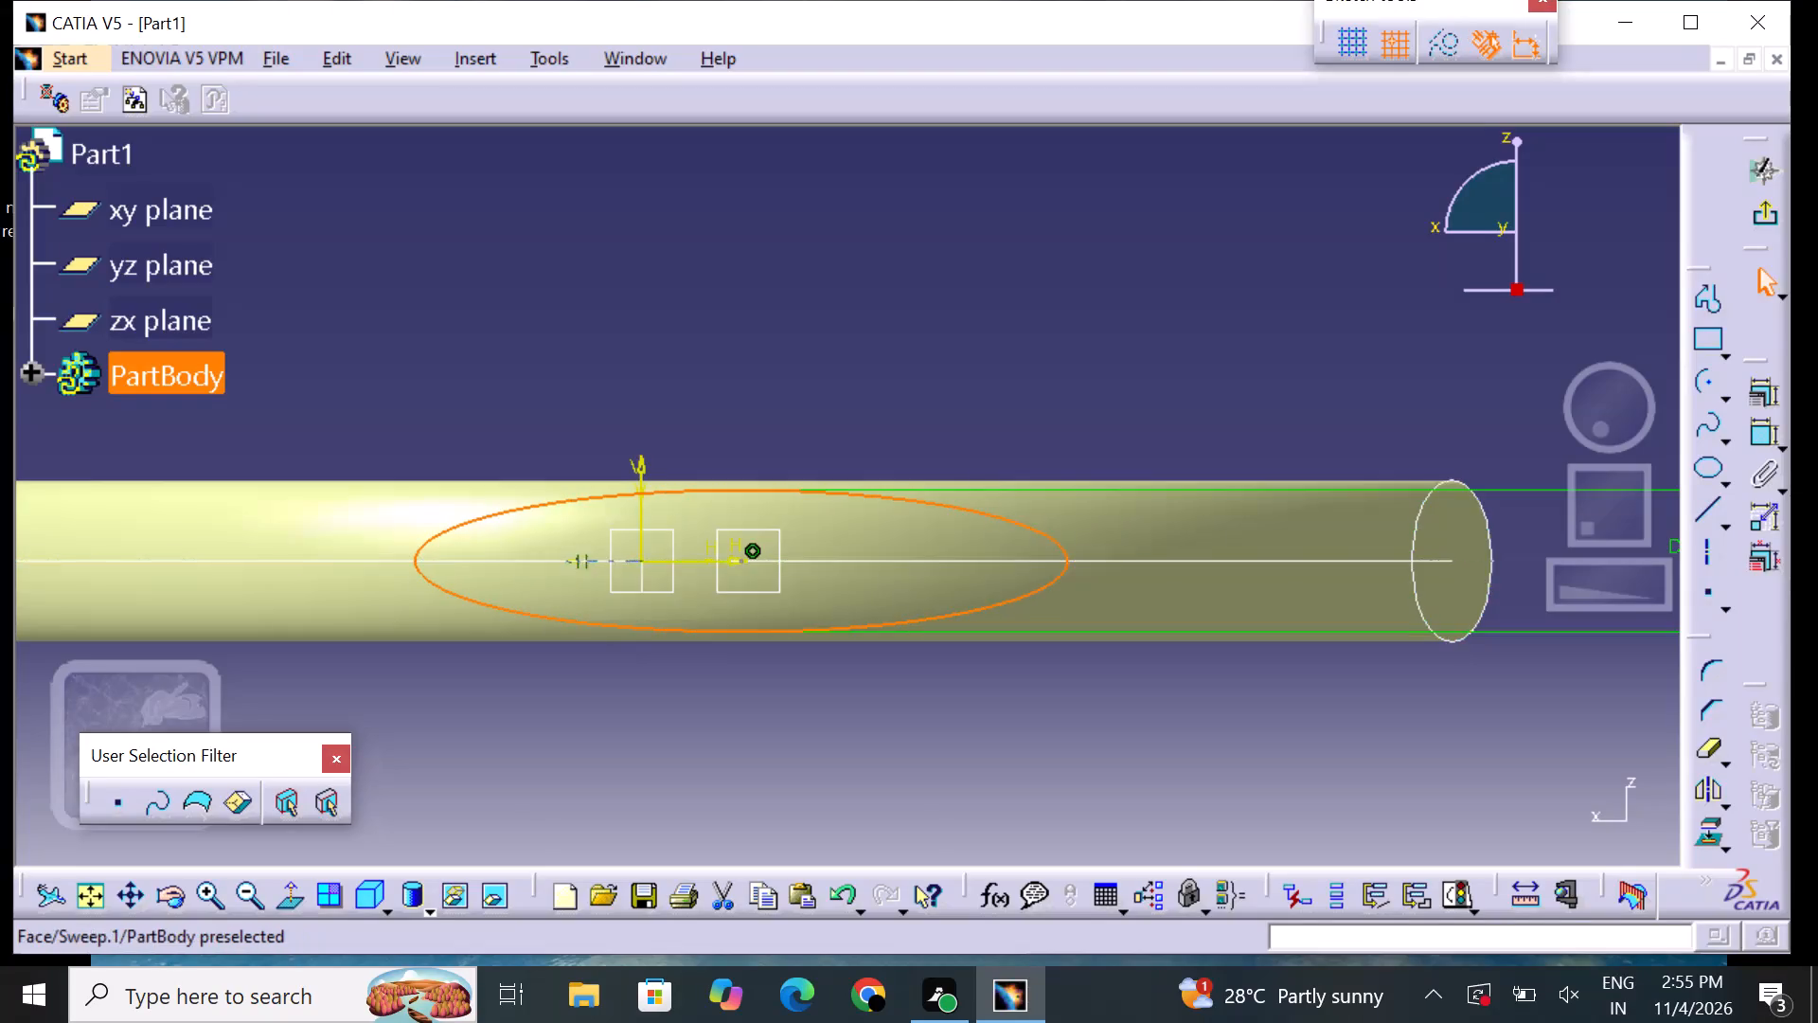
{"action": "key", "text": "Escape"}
Dimension the horizontal distance from the ellipse's centre to its outline and set it to 4.5 mm.
{"action": "left_click", "coordinate": [1756, 440]}
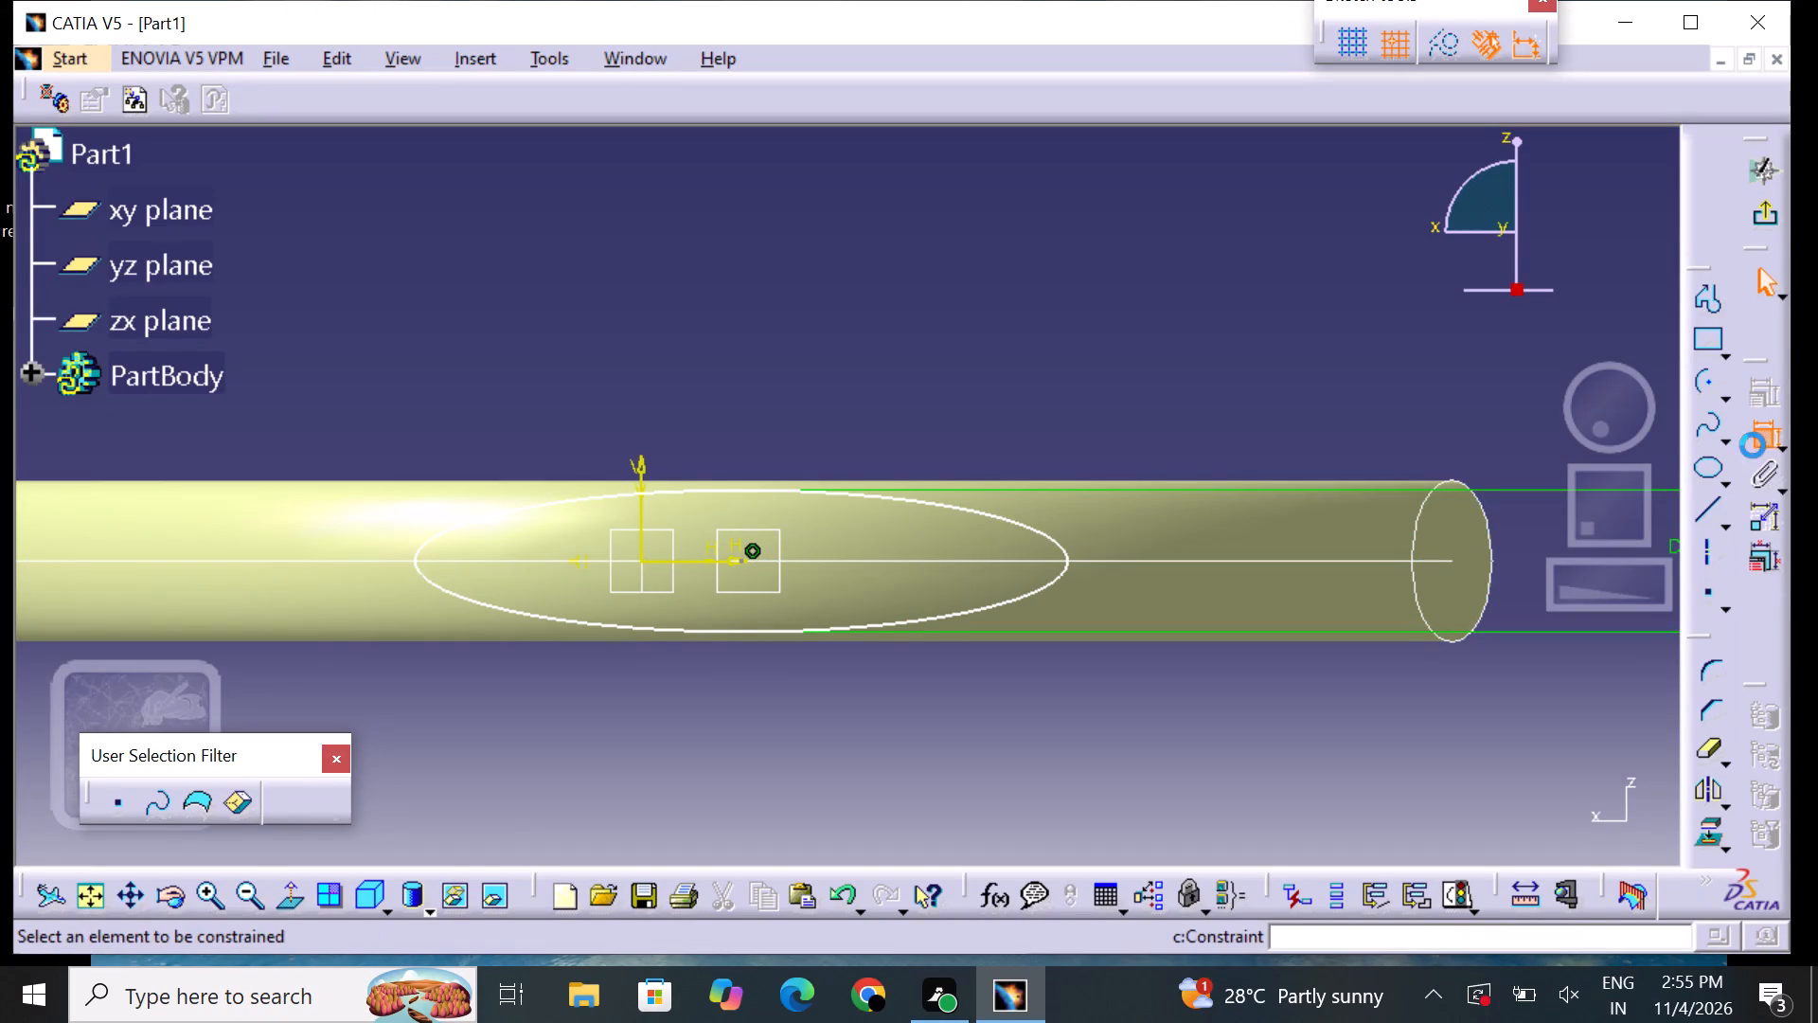
{"action": "left_click", "coordinate": [742, 560]}
{"action": "left_click", "coordinate": [431, 542]}
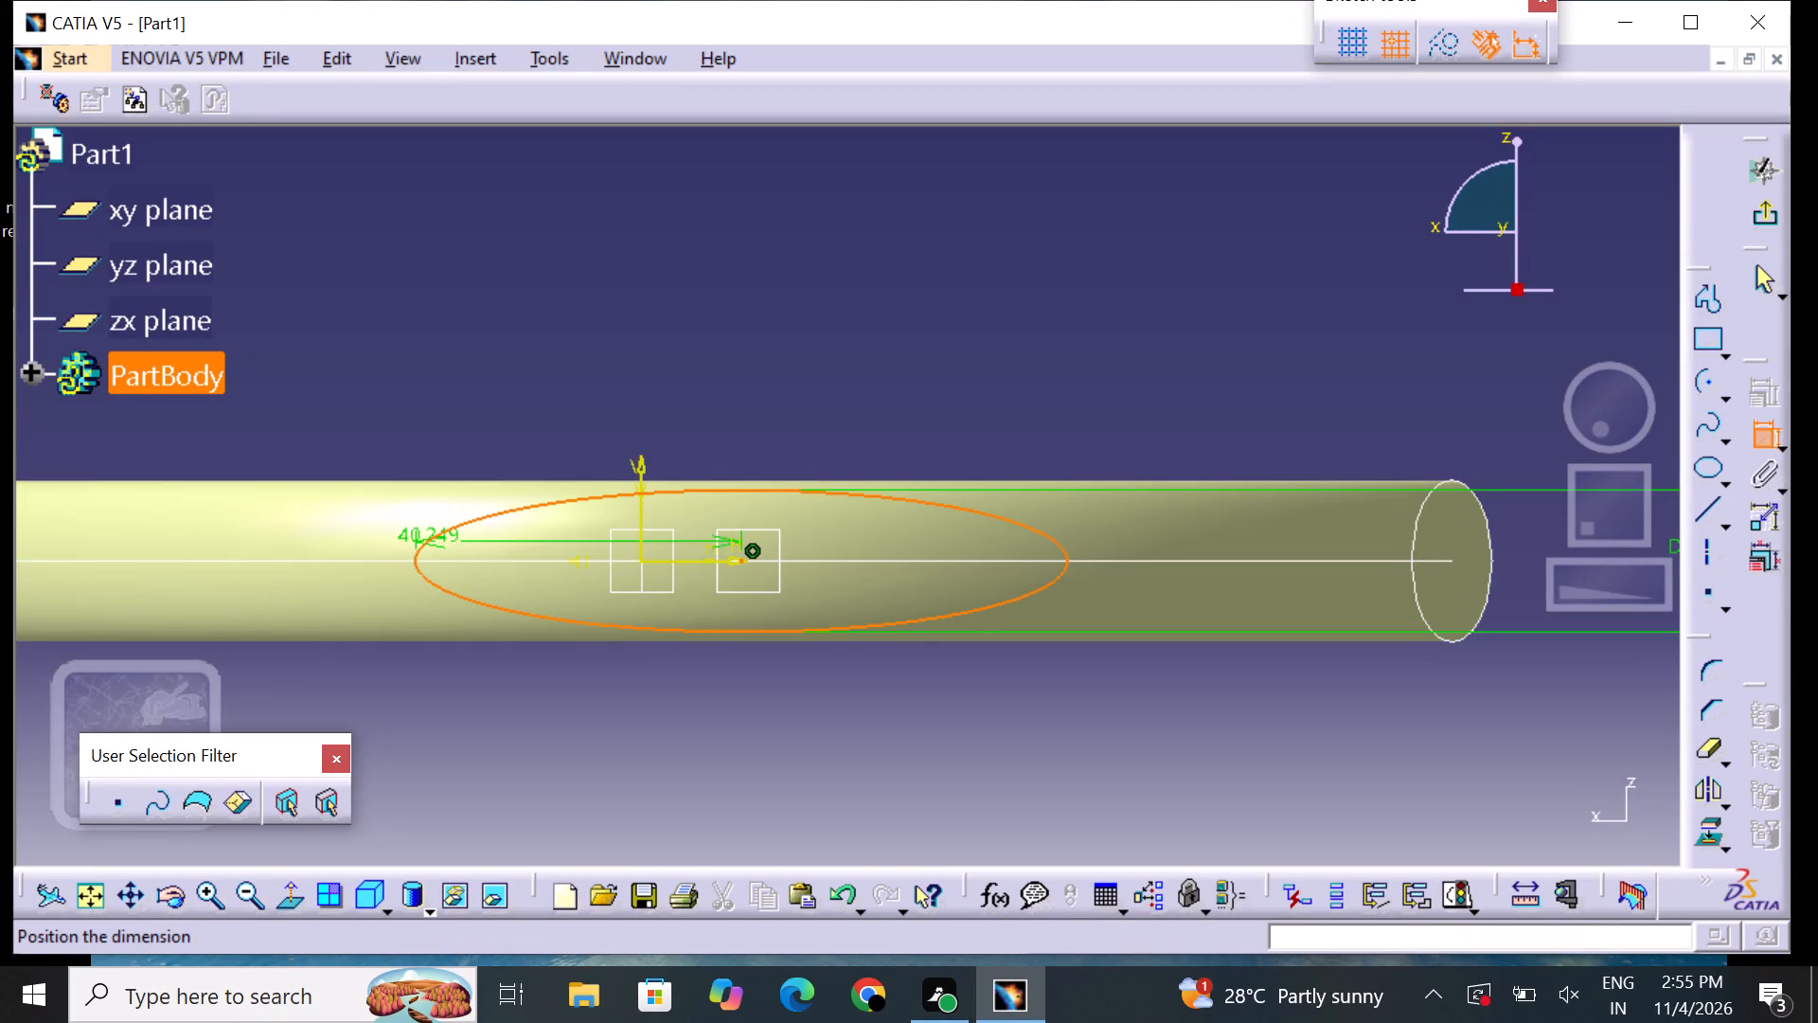
{"action": "left_click", "coordinate": [579, 381]}
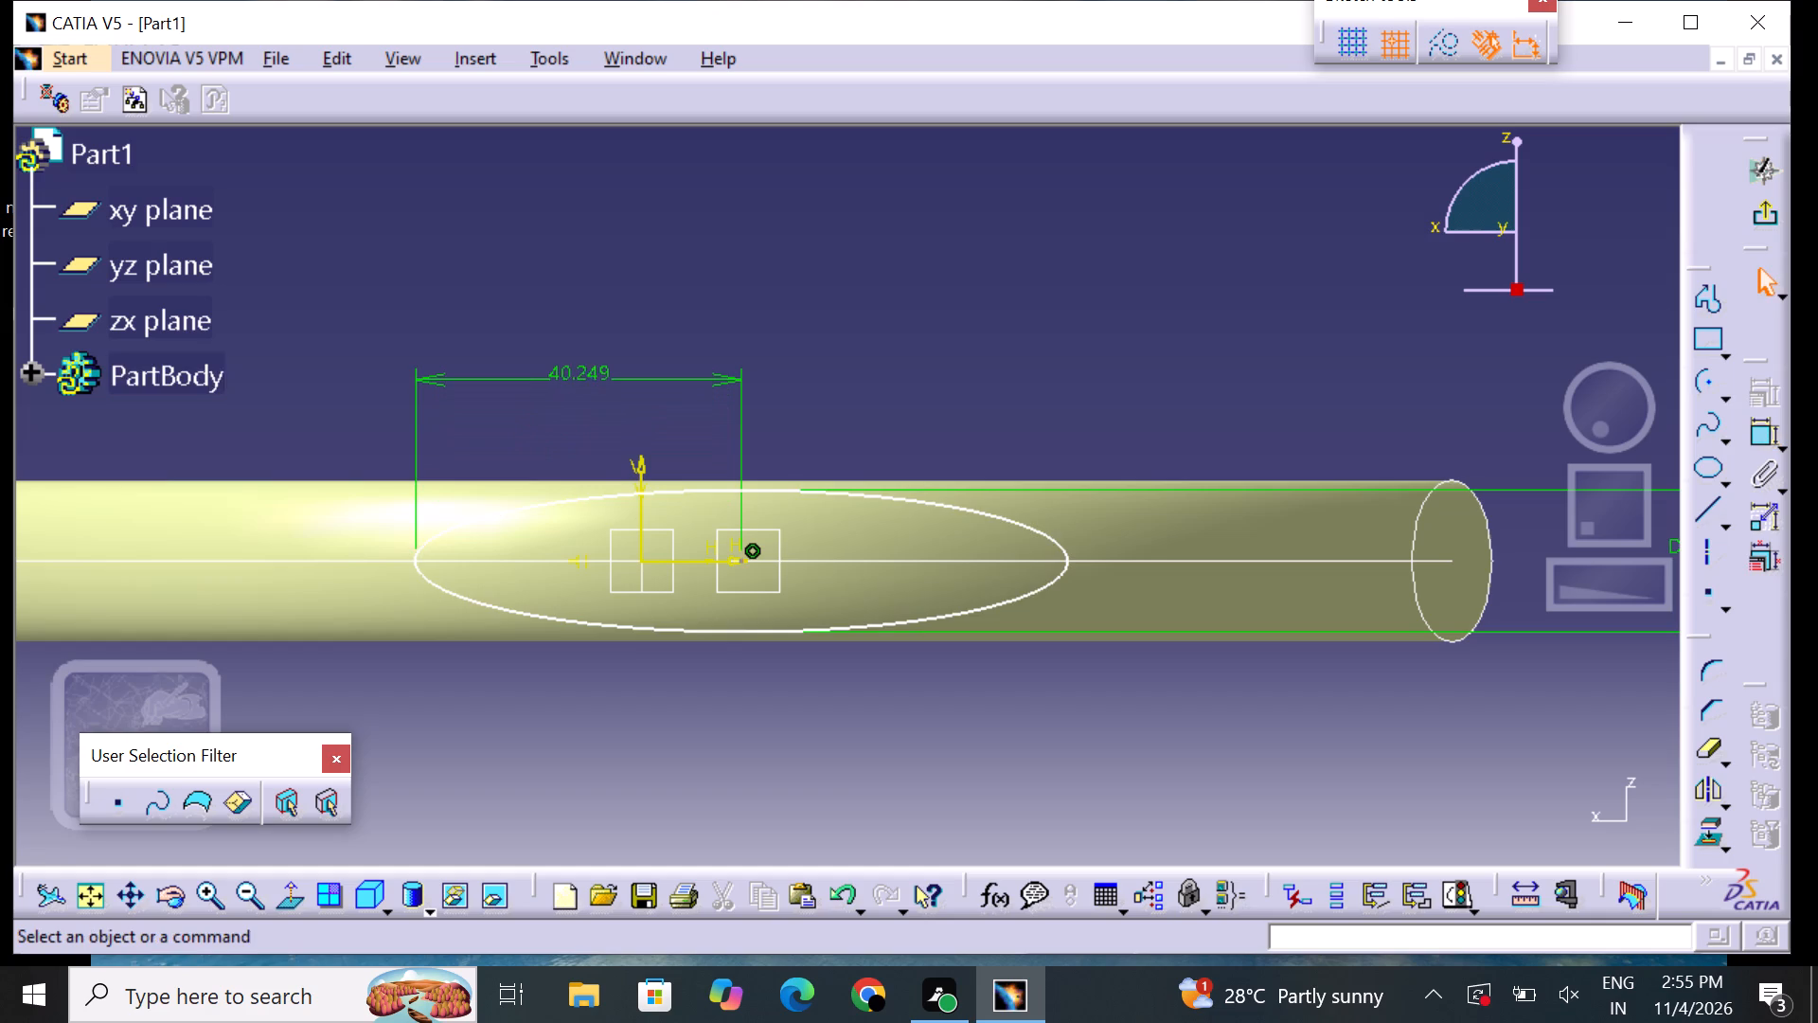
{"action": "double_click", "coordinate": [581, 375]}
{"action": "key", "text": "BackSpace"}
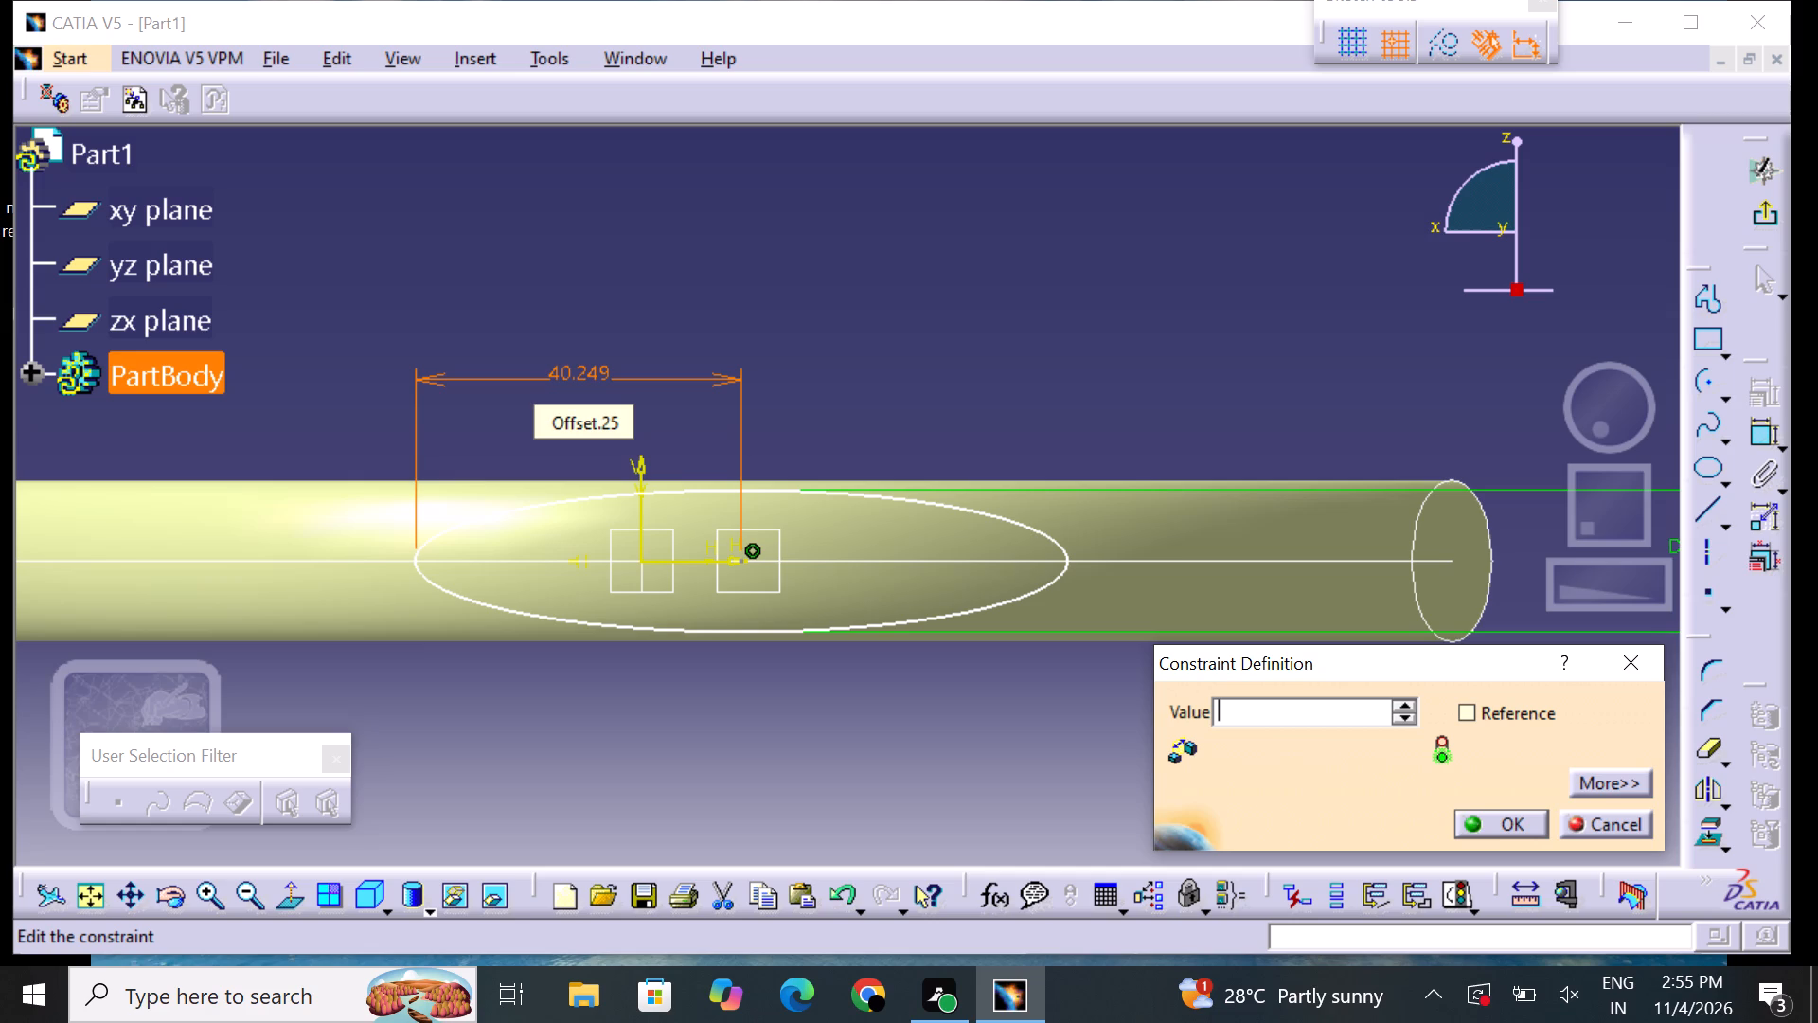
{"action": "key", "text": "4"}
{"action": "type", "text": ".5"}
{"action": "key", "text": "Return"}
{"action": "left_click", "coordinate": [812, 307]}
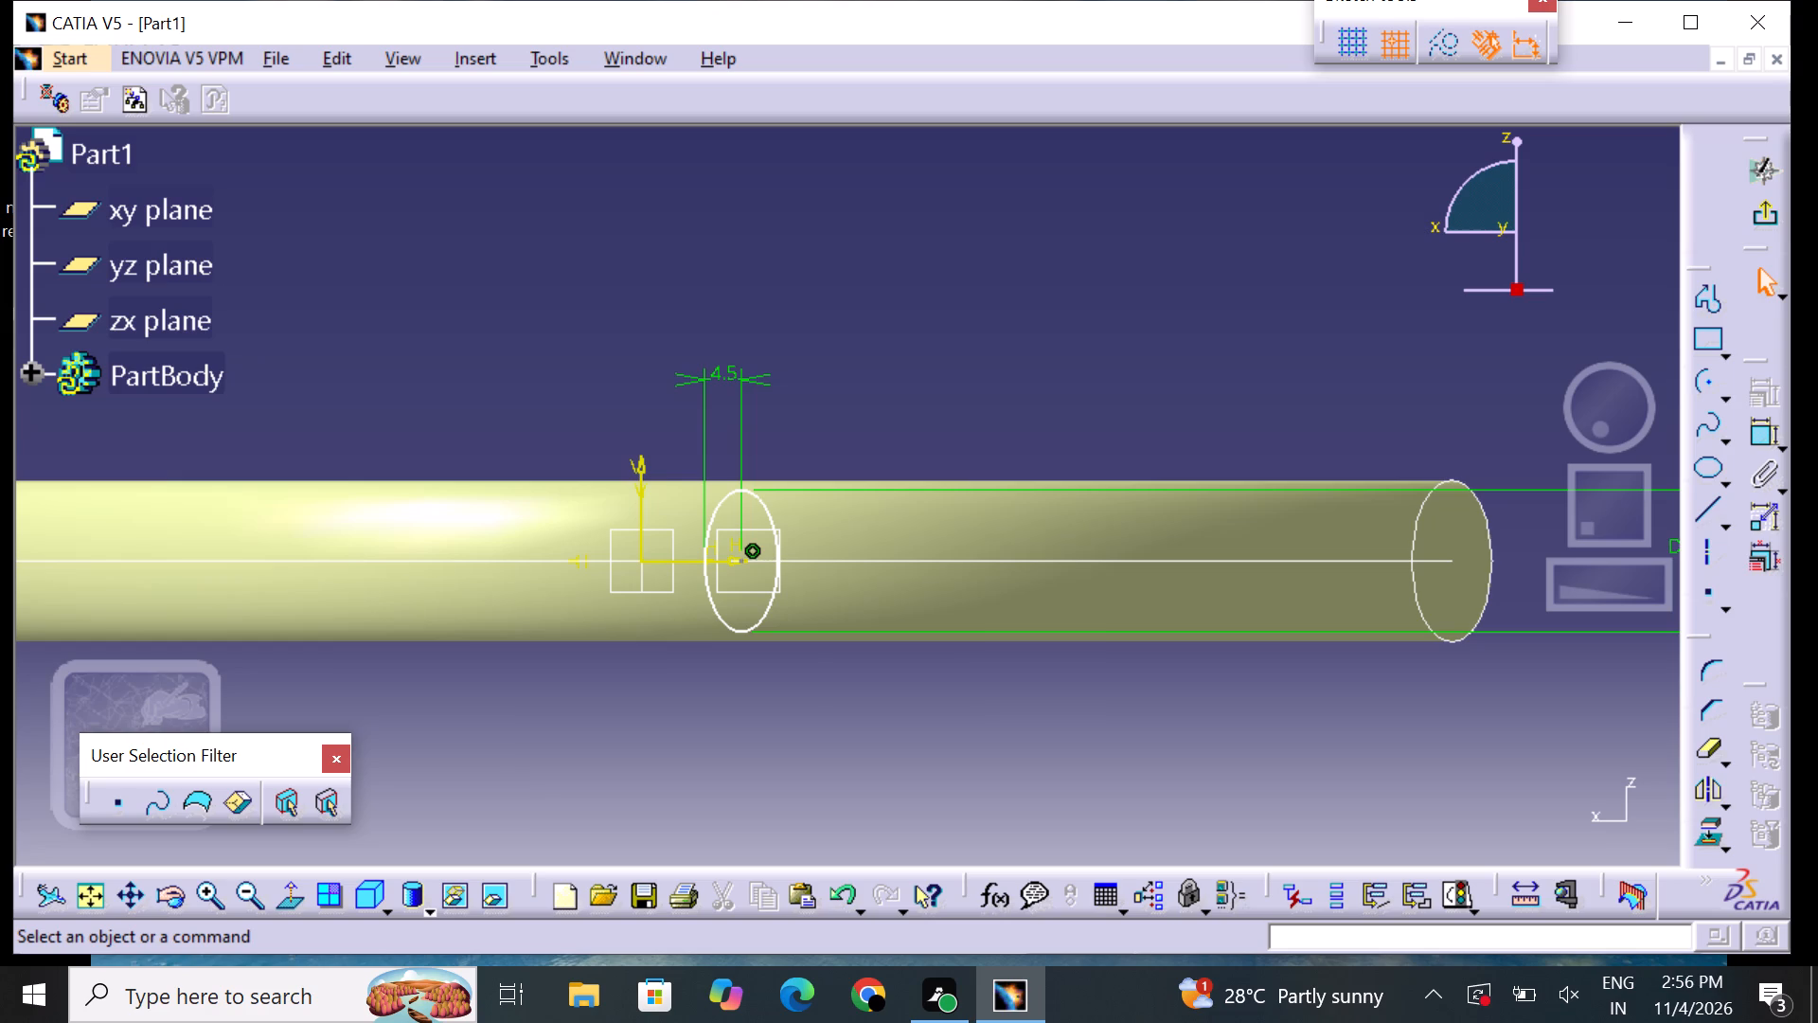
Make the ellipse's centre coincident with the arc's outer endpoint and exit the sketch.
{"action": "left_click", "coordinate": [1768, 431]}
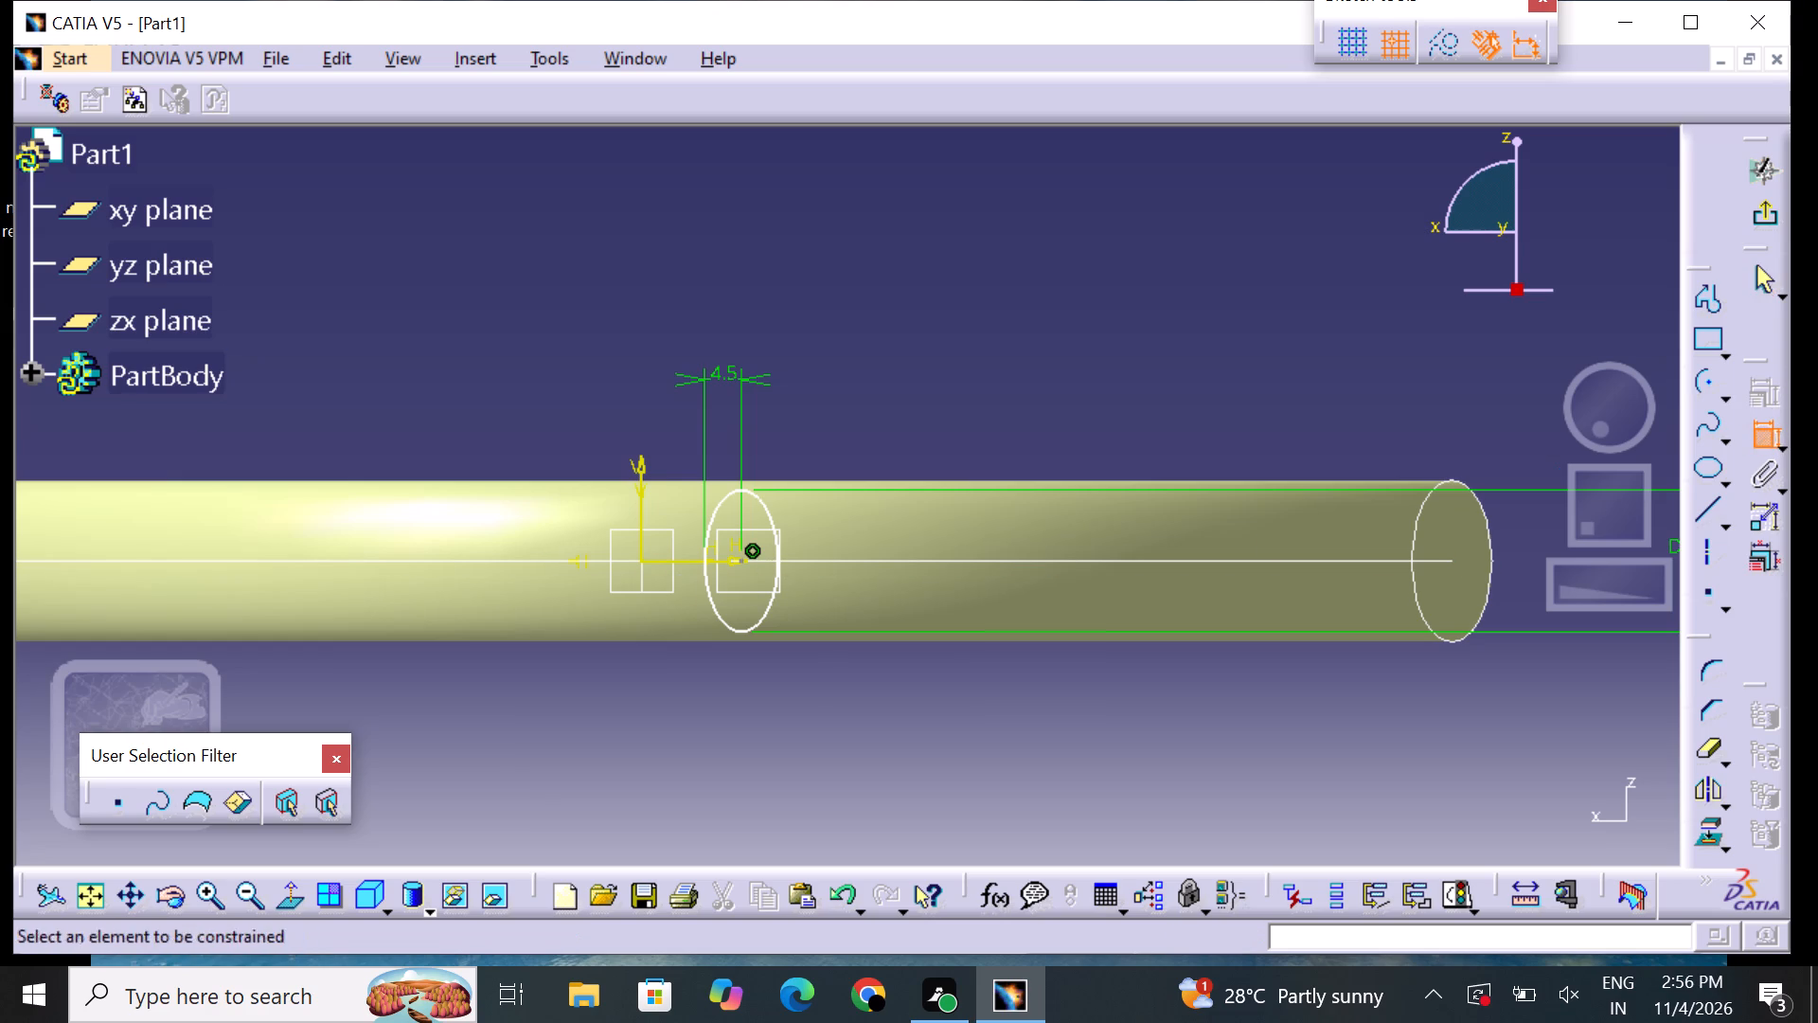
{"action": "left_click", "coordinate": [741, 562]}
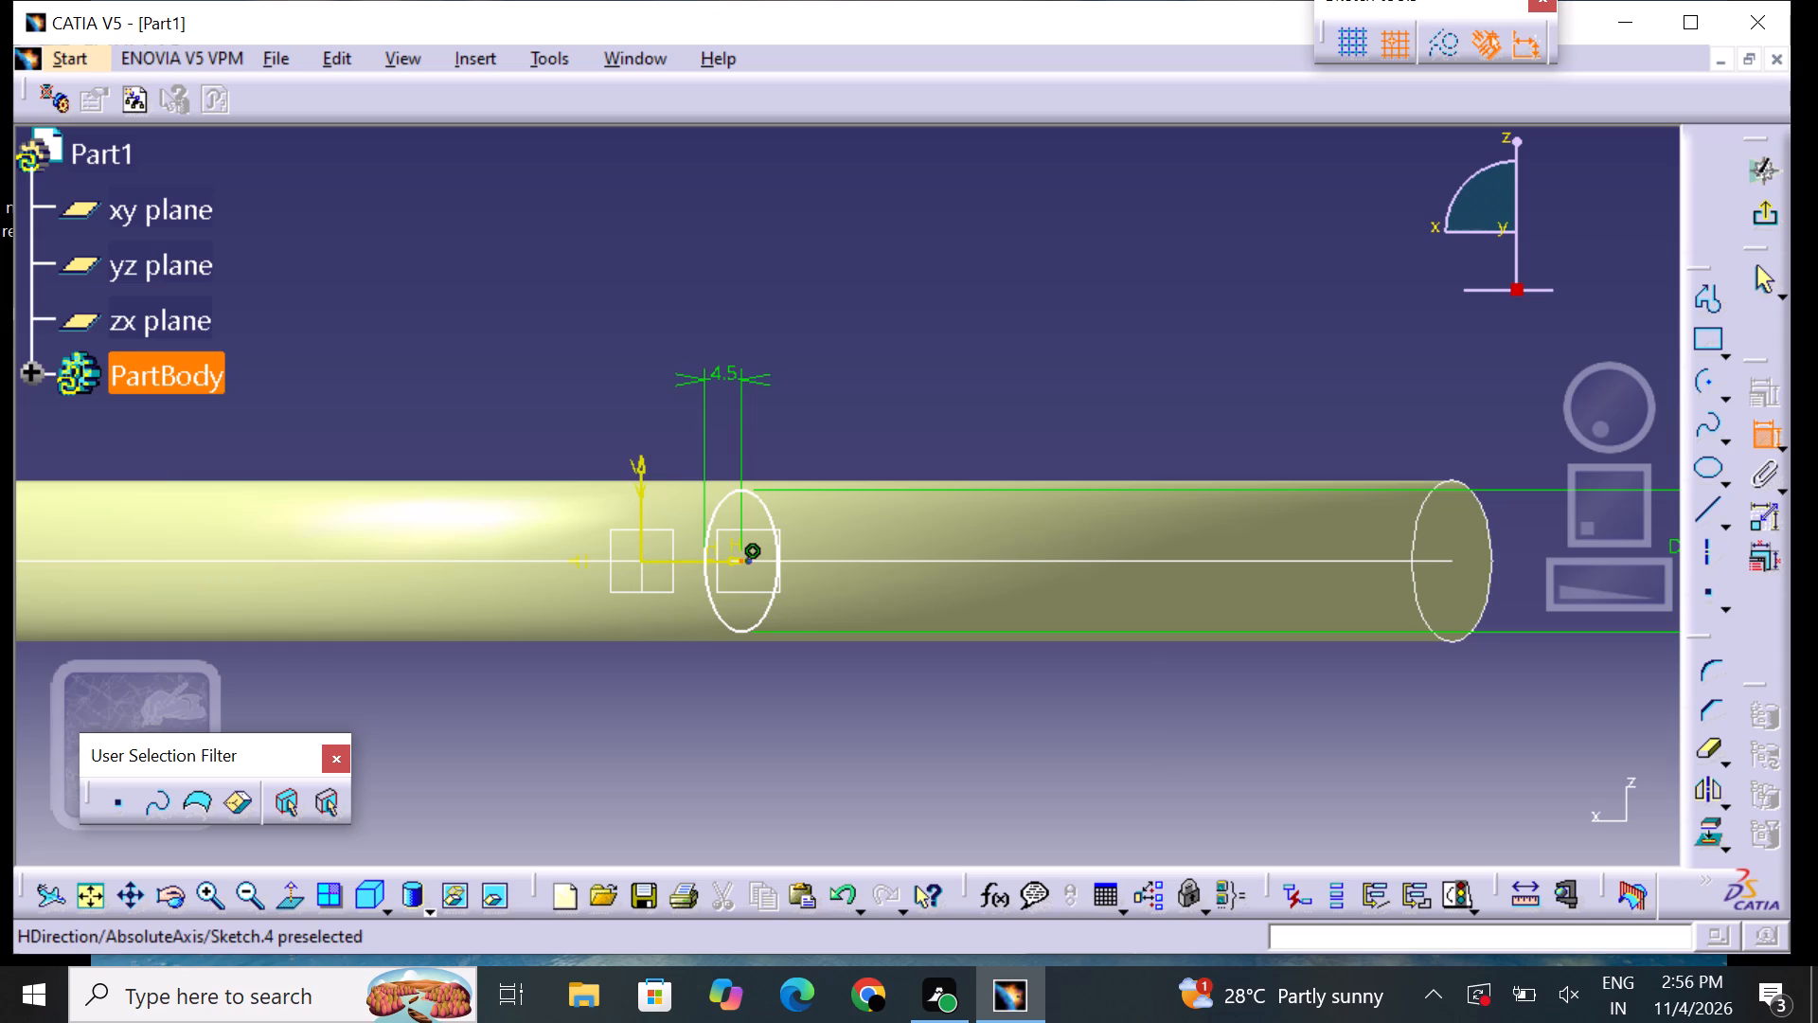
{"action": "left_click", "coordinate": [755, 563]}
{"action": "right_click", "coordinate": [755, 563]}
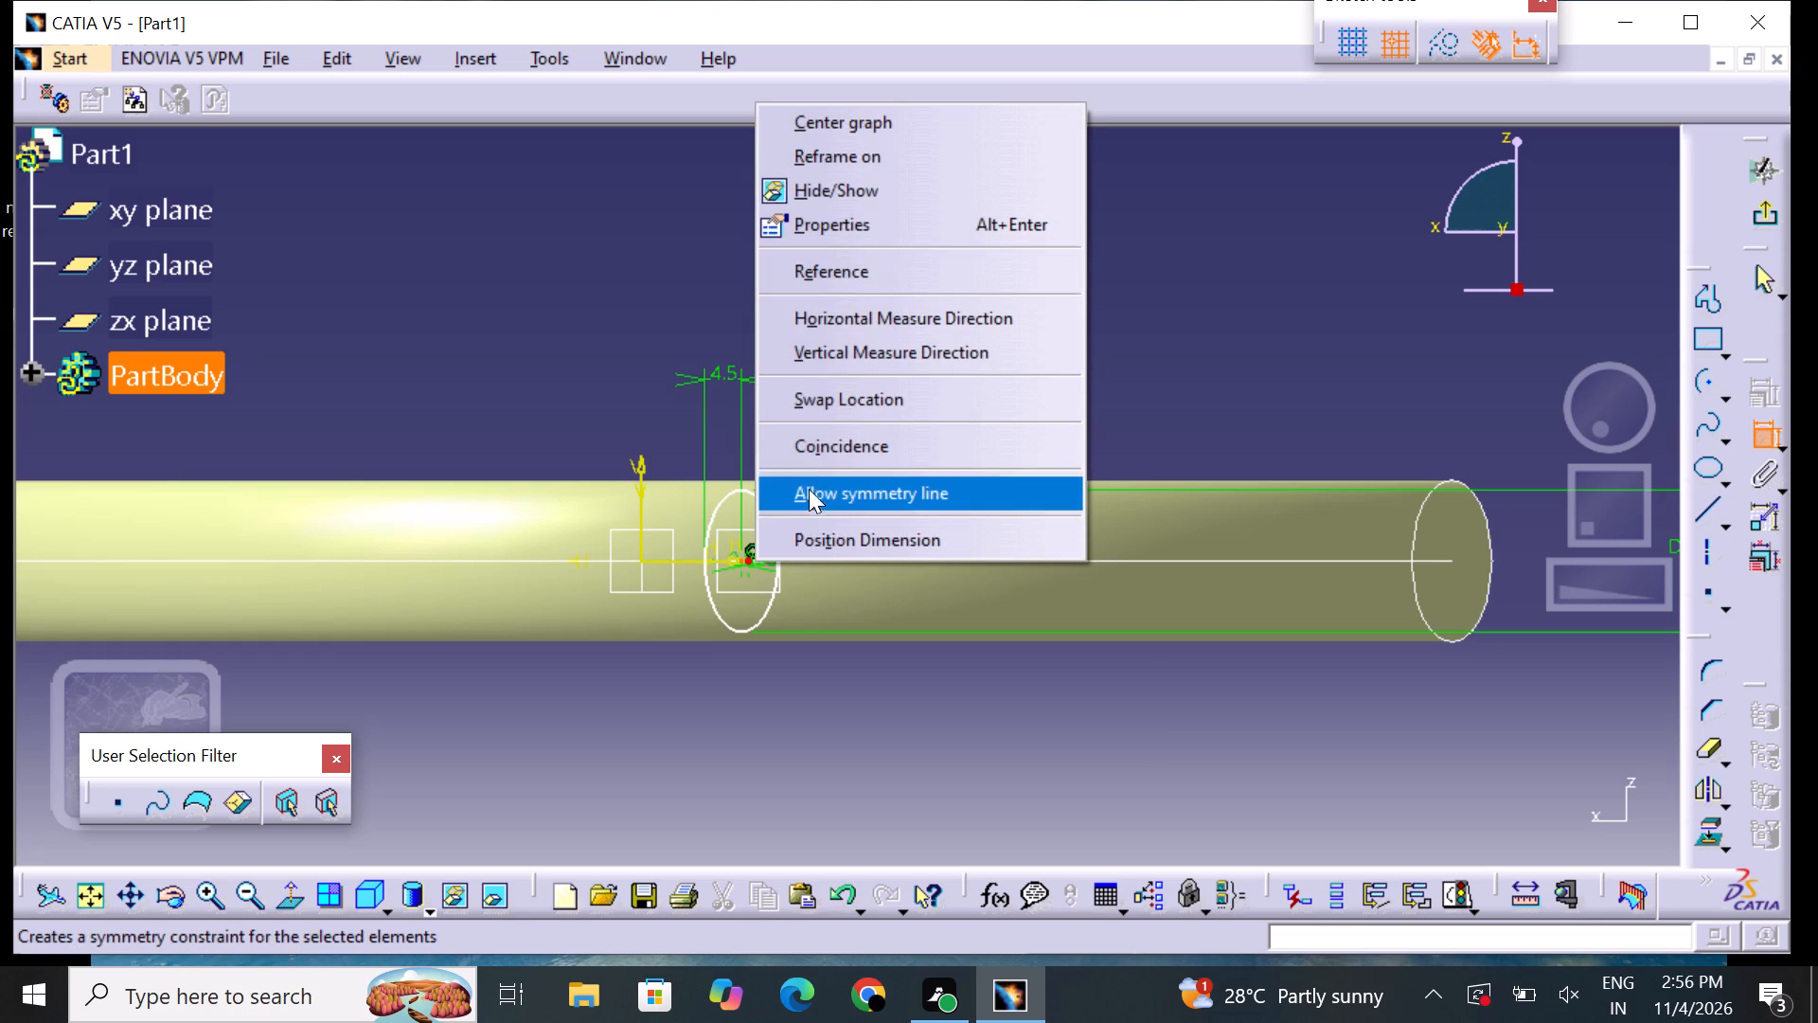
{"action": "left_click", "coordinate": [814, 461]}
{"action": "left_click", "coordinate": [914, 756]}
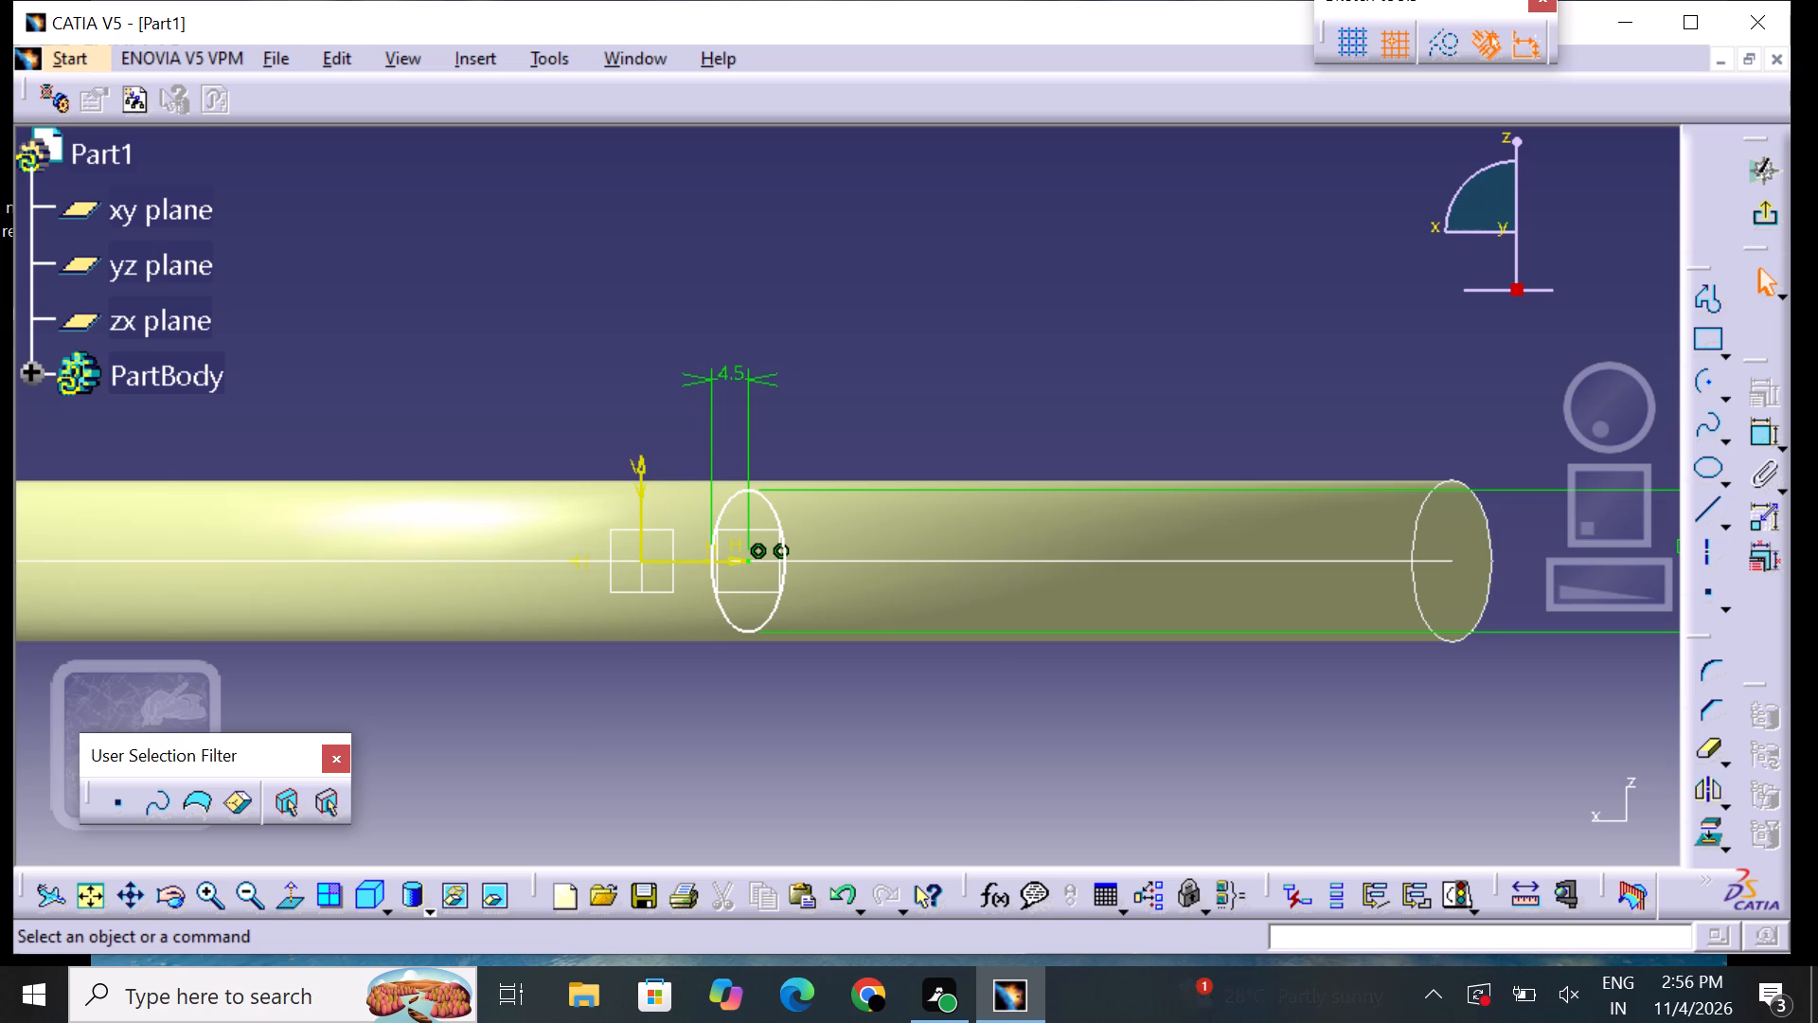
{"action": "left_click", "coordinate": [1762, 215]}
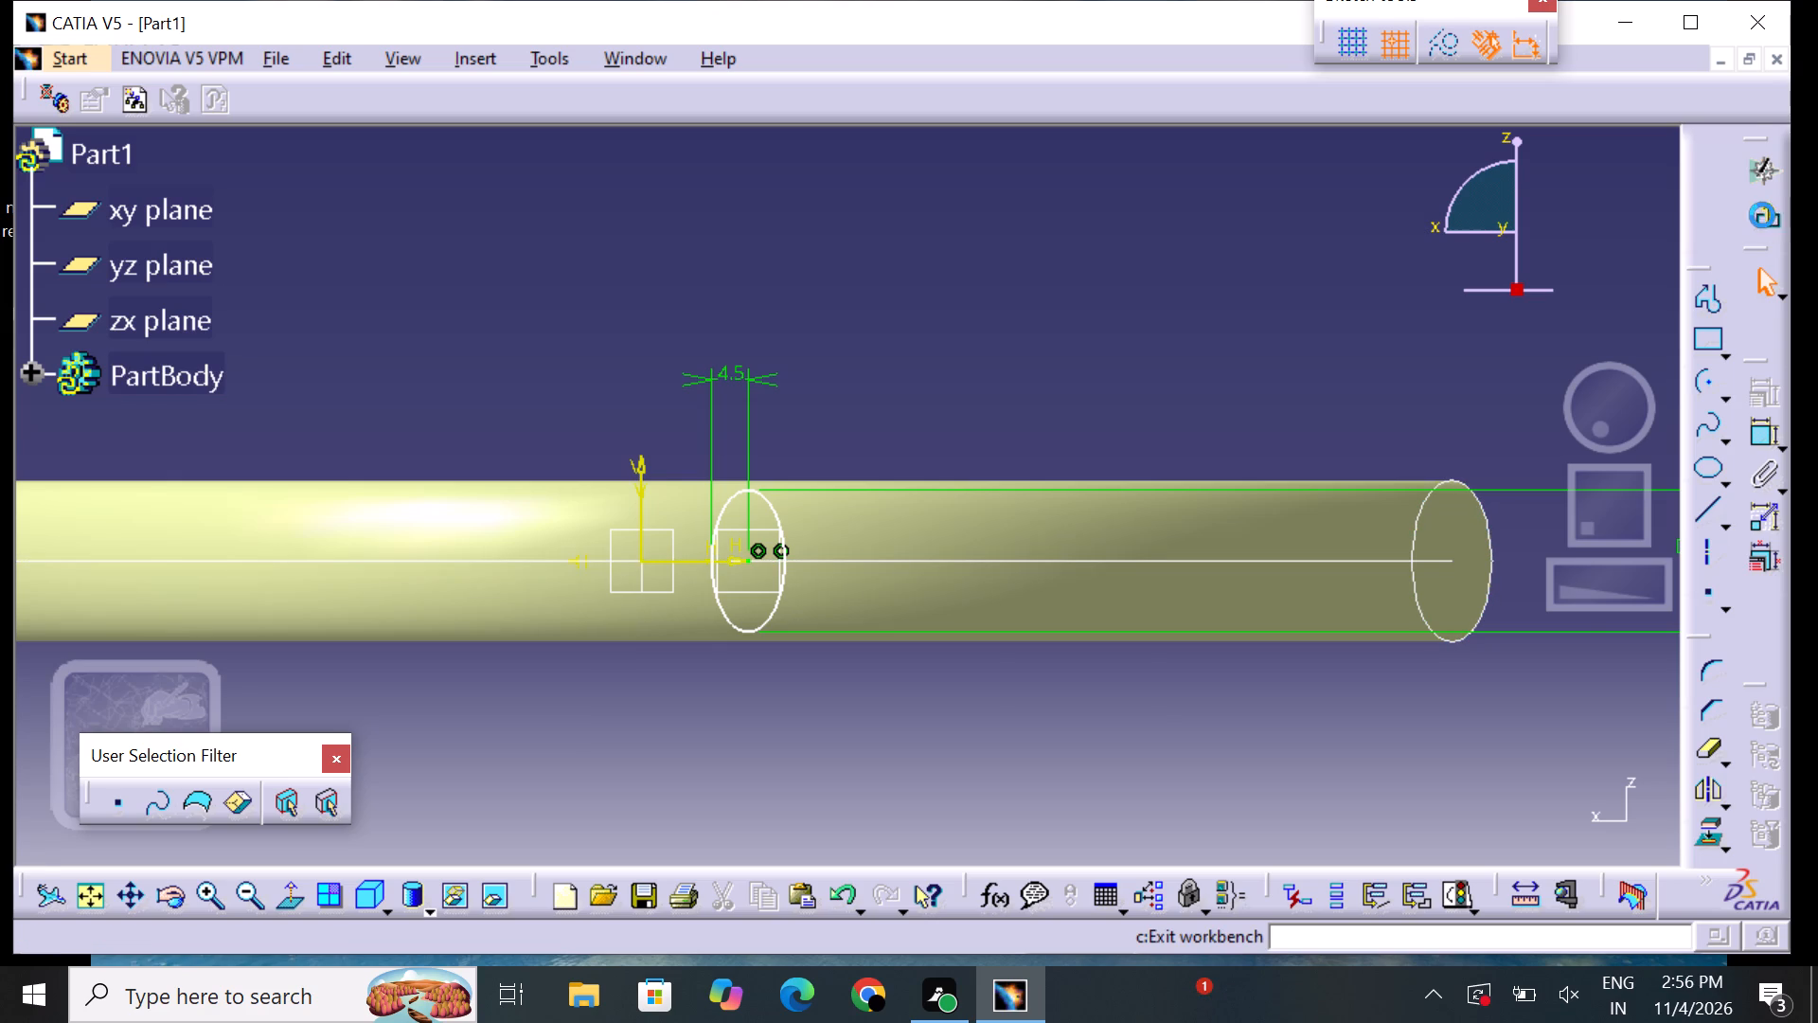
Examine the elliptical profile's placement at the arc's outer end in relation to the whole ring.
{"action": "middle_click_drag", "start_coordinate": [1025, 606], "coordinate": [1104, 221]}
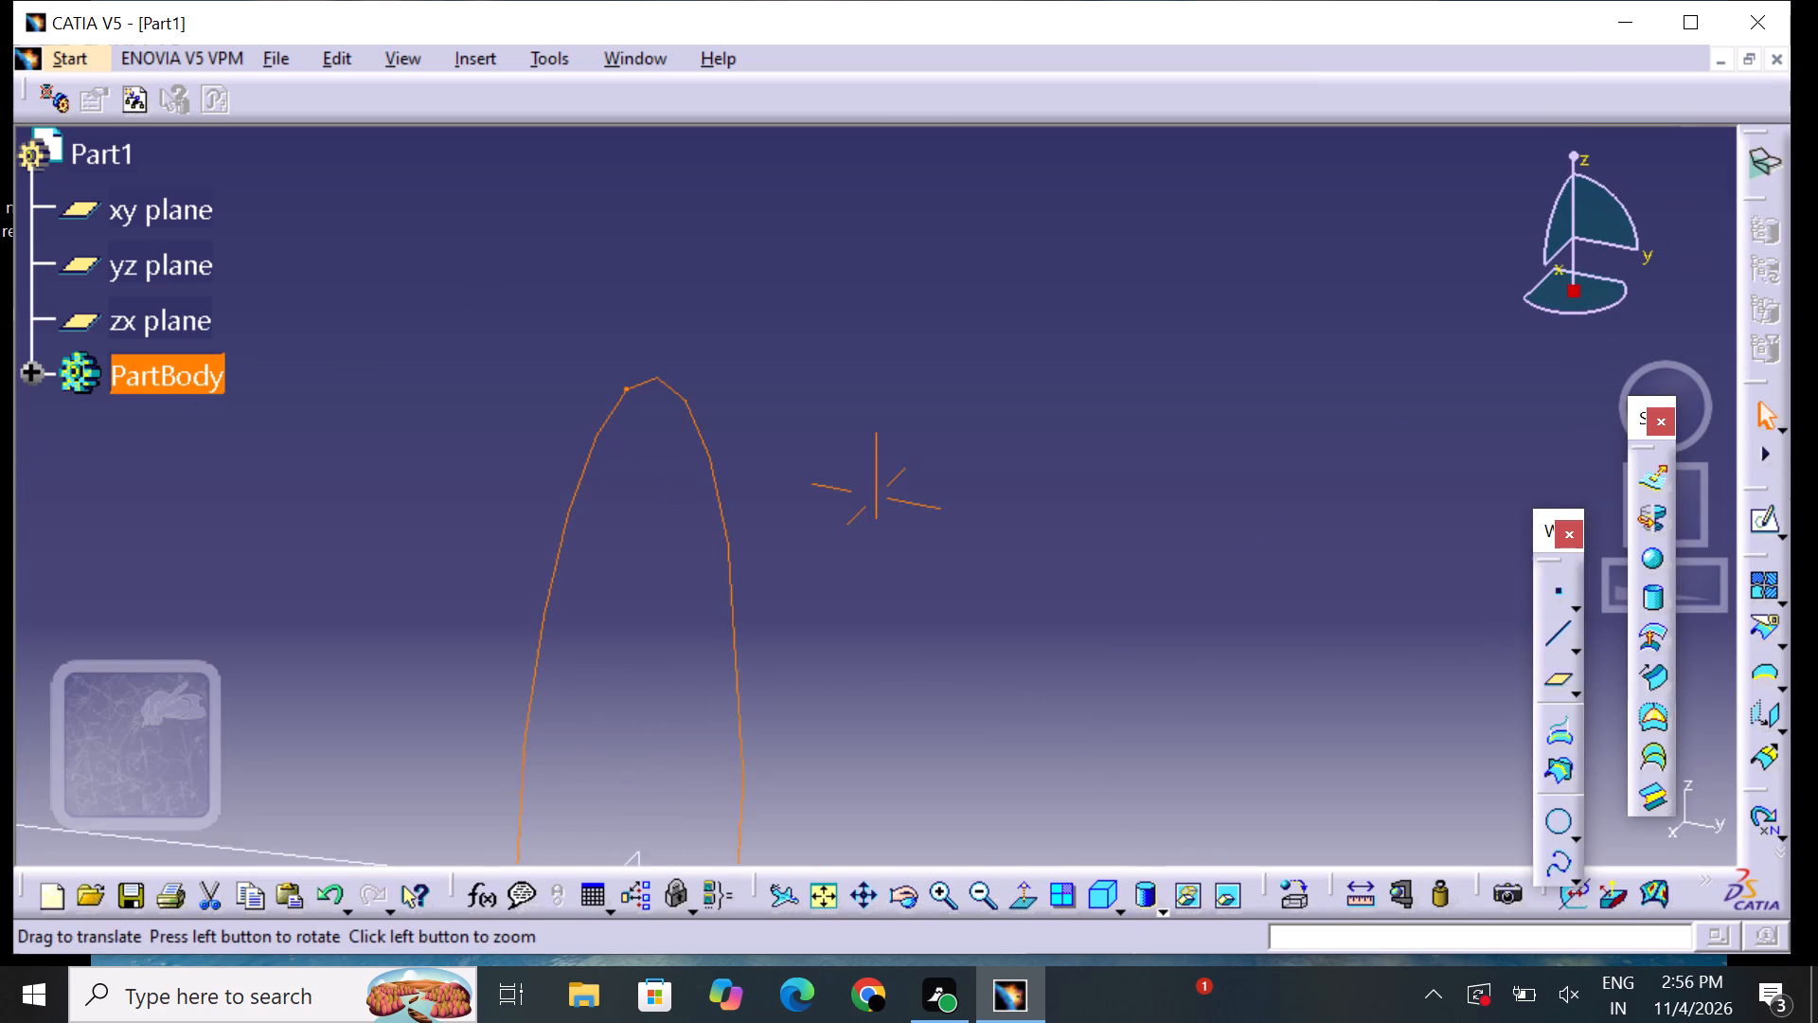
{"action": "middle_click_drag", "start_coordinate": [1104, 221], "coordinate": [1107, 213]}
{"action": "middle_click_drag", "start_coordinate": [1014, 532], "coordinate": [1114, 292]}
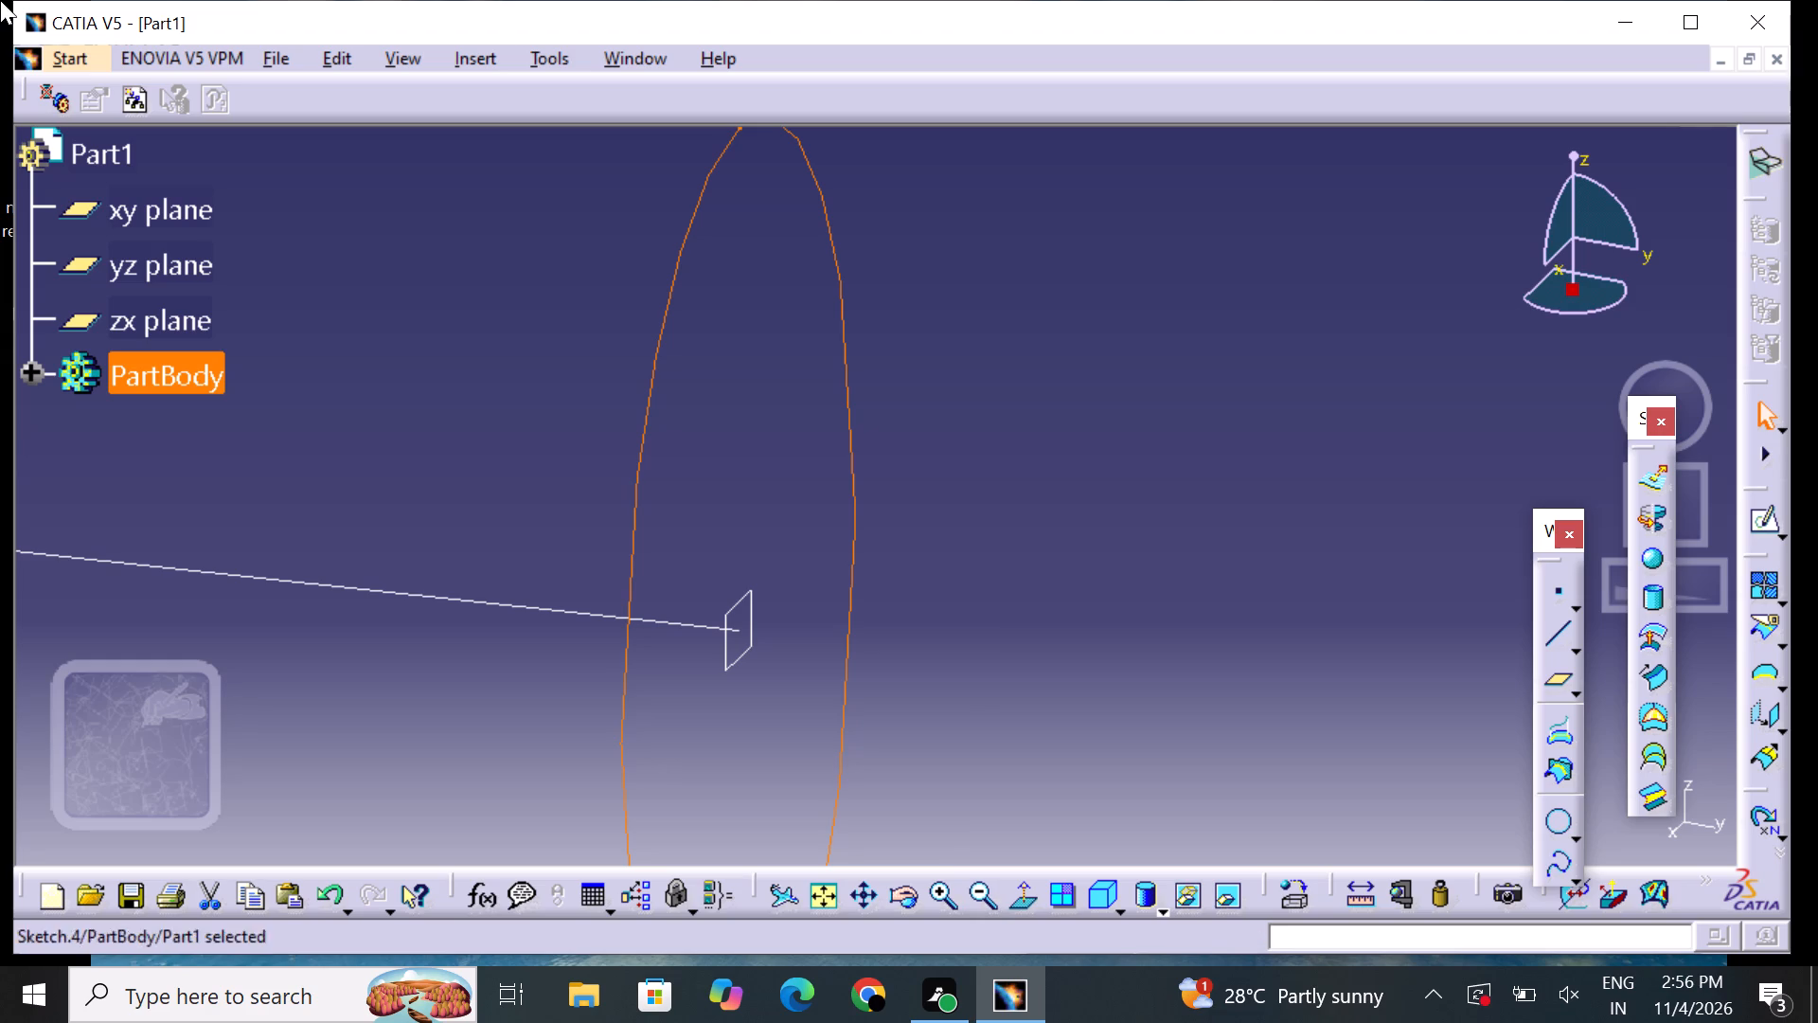
{"action": "left_click", "coordinate": [980, 903]}
{"action": "triple_click", "coordinate": [980, 903]}
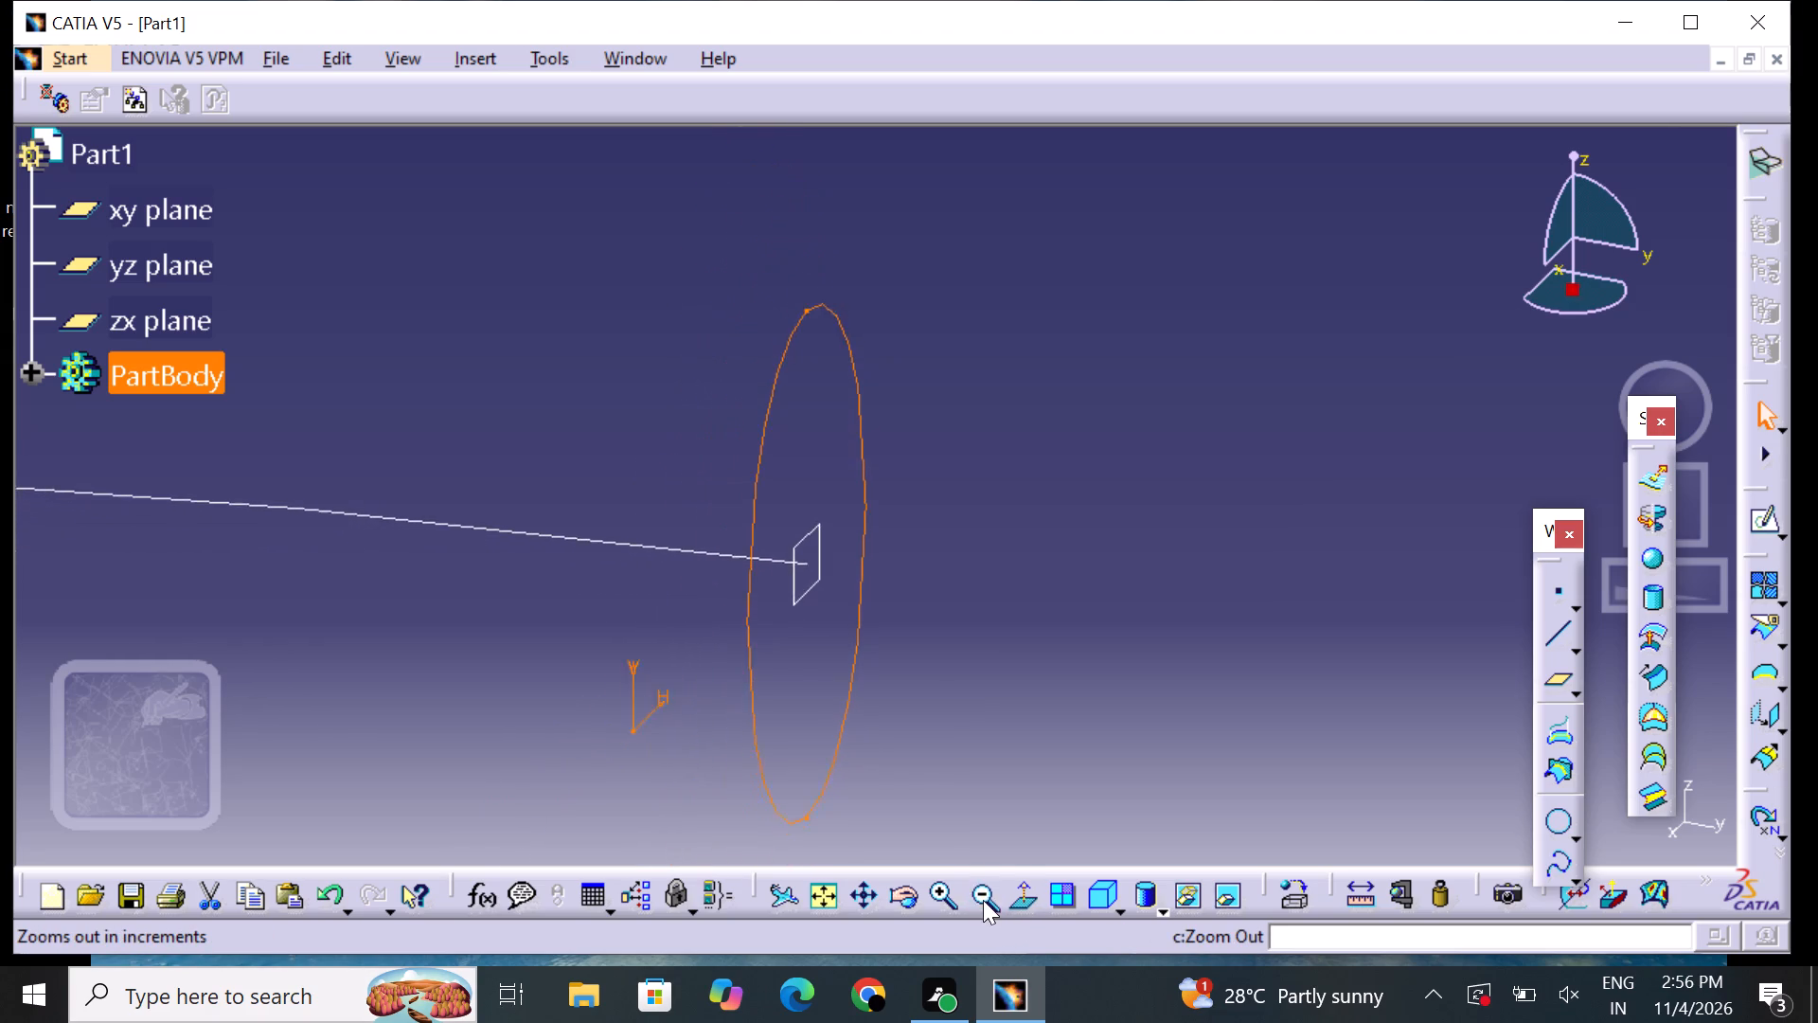
{"action": "left_click", "coordinate": [987, 897]}
{"action": "left_click", "coordinate": [987, 897]}
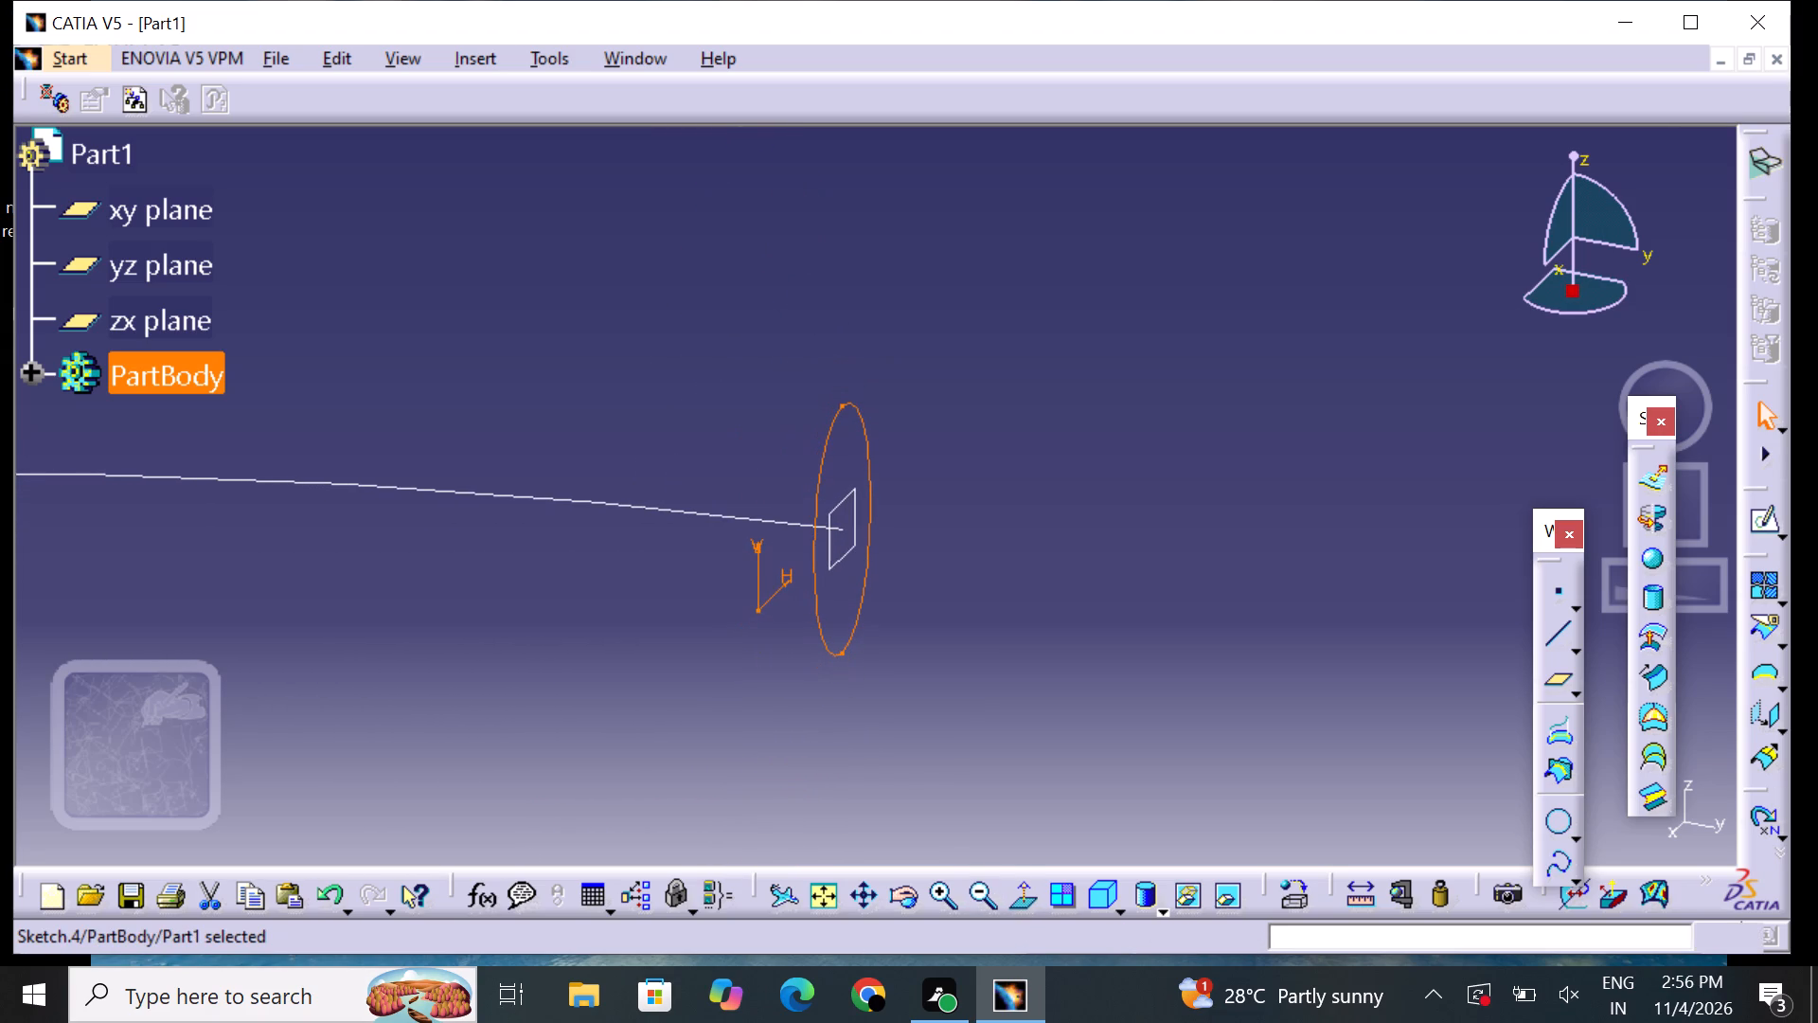
{"action": "left_click", "coordinate": [969, 882]}
{"action": "left_click", "coordinate": [969, 882]}
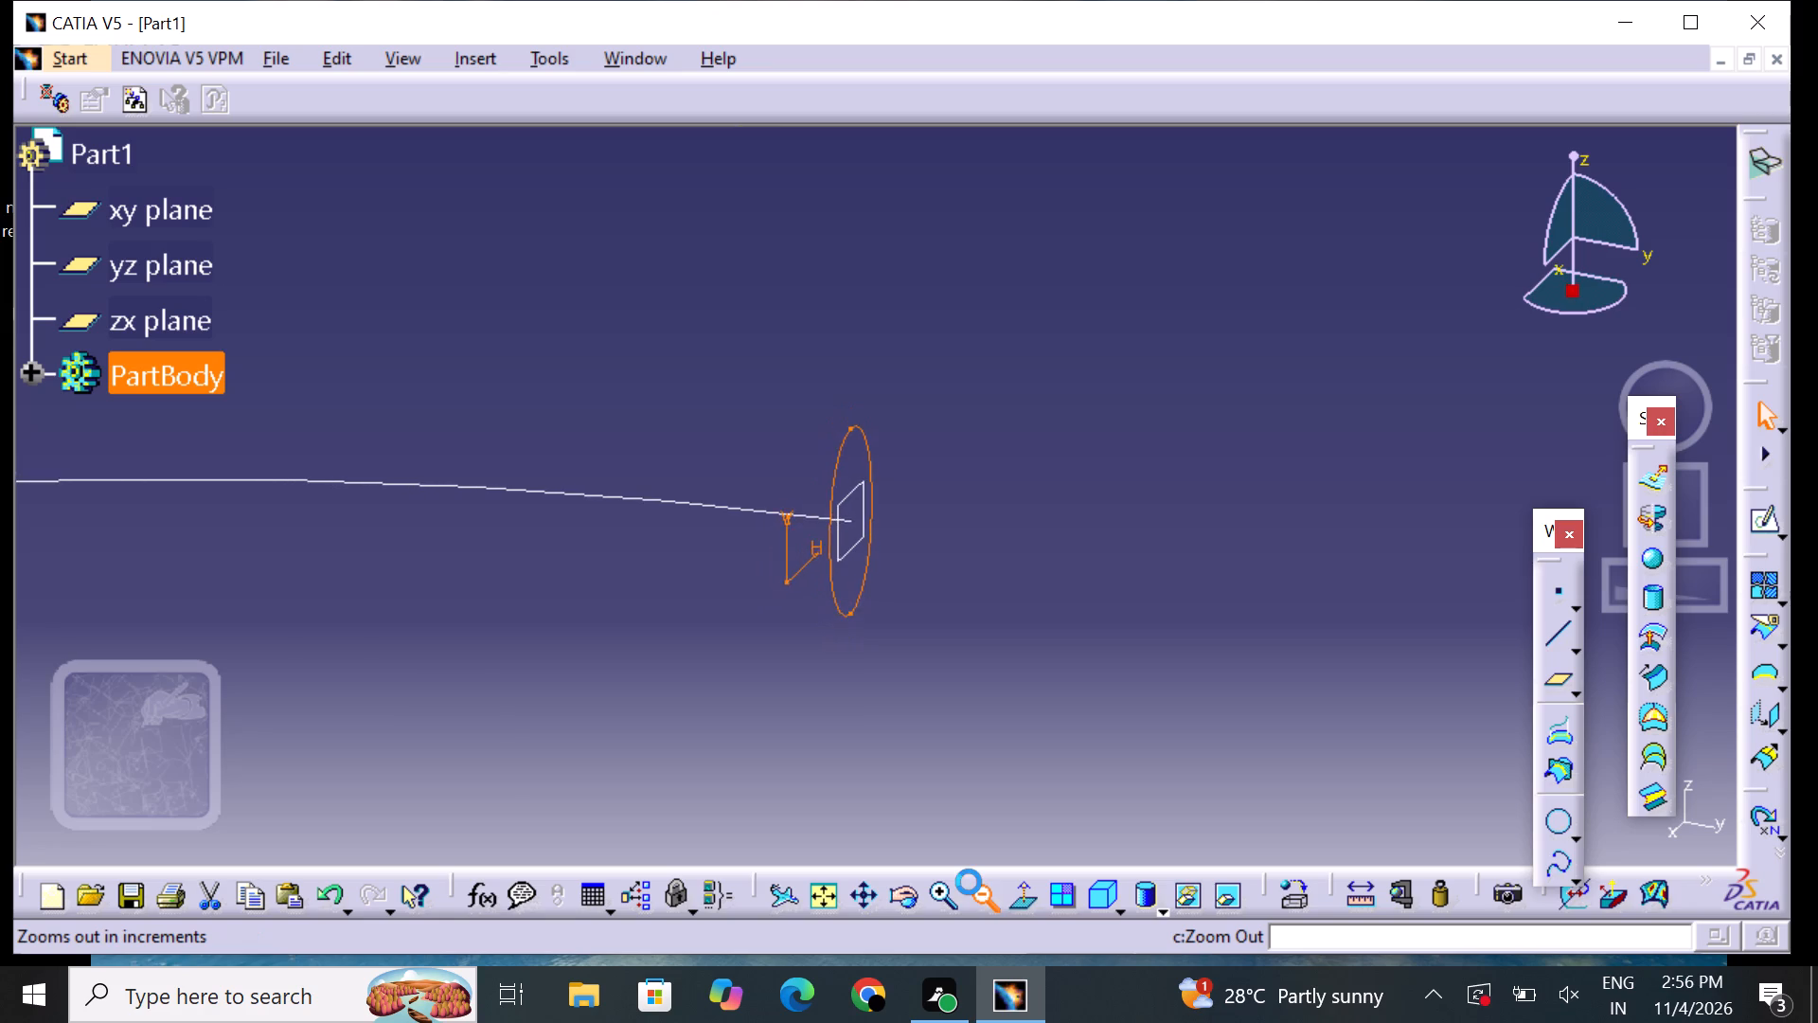
{"action": "triple_click", "coordinate": [969, 882]}
{"action": "left_click", "coordinate": [970, 882]}
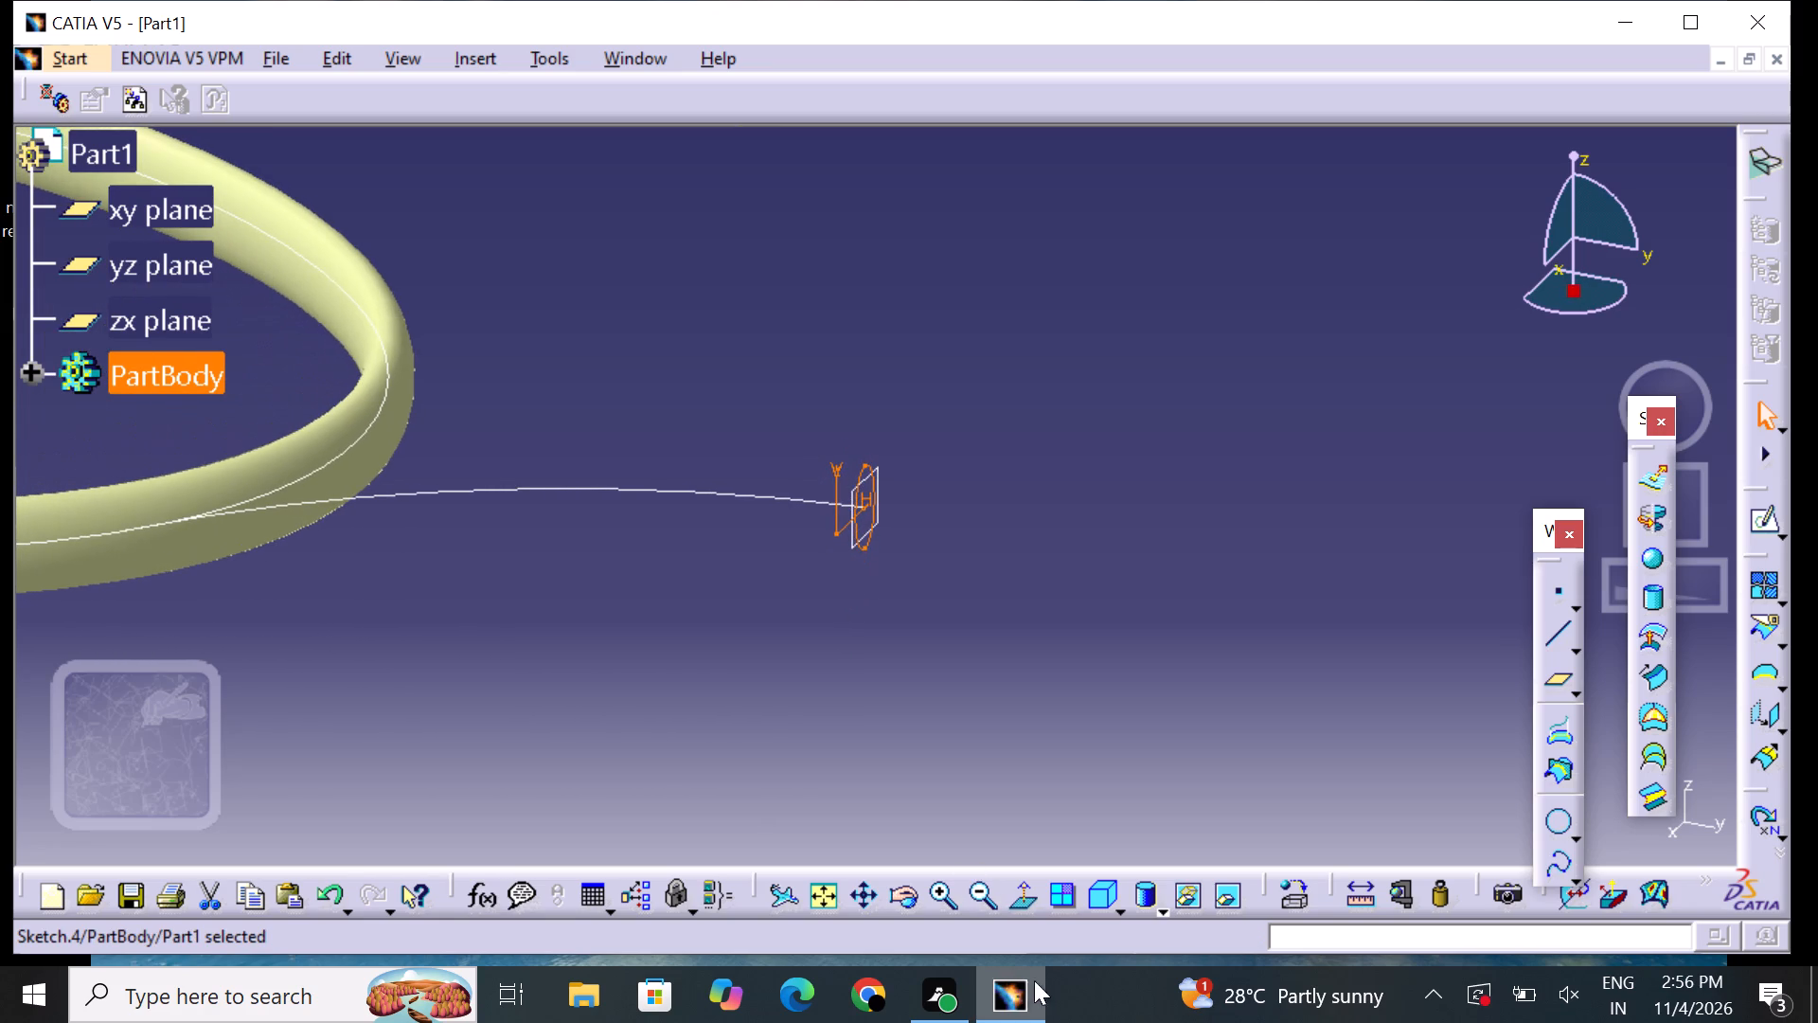
{"action": "left_click", "coordinate": [1003, 897]}
{"action": "left_click", "coordinate": [998, 899]}
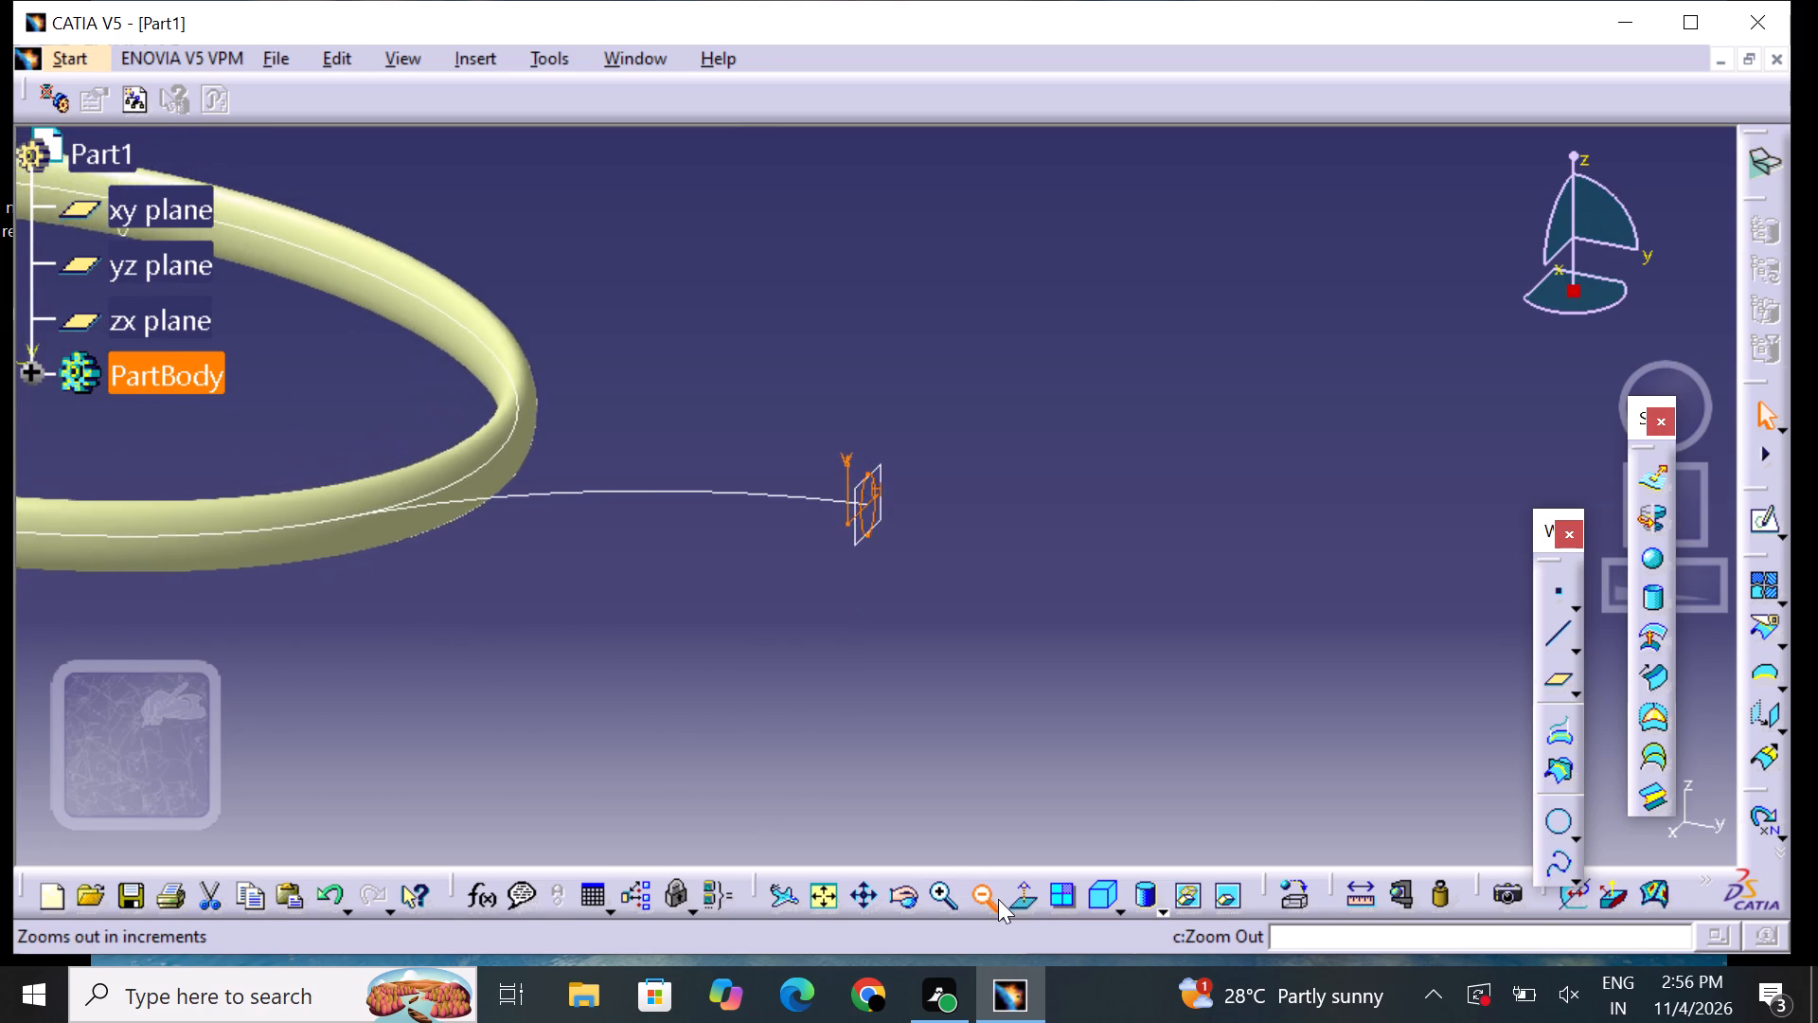
{"action": "middle_click_drag", "start_coordinate": [913, 618], "coordinate": [926, 690]}
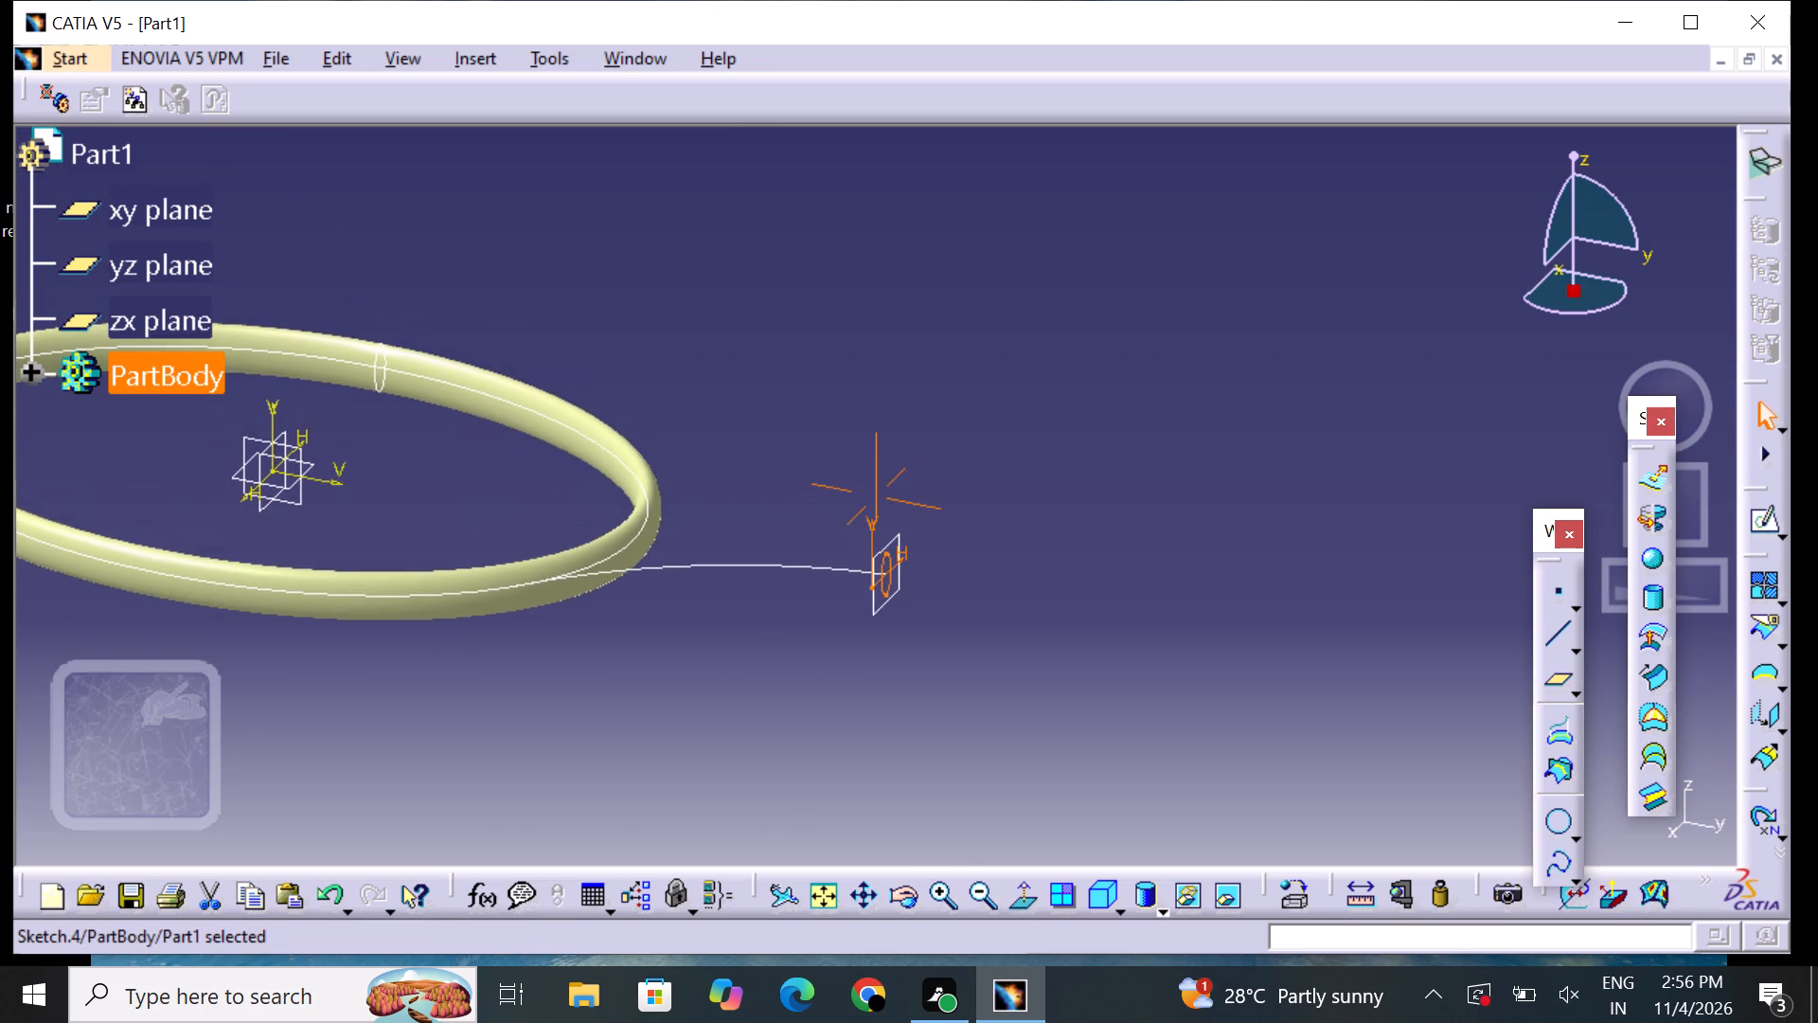
{"action": "middle_click_drag", "start_coordinate": [926, 690], "coordinate": [926, 691]}
{"action": "left_click", "coordinate": [979, 880]}
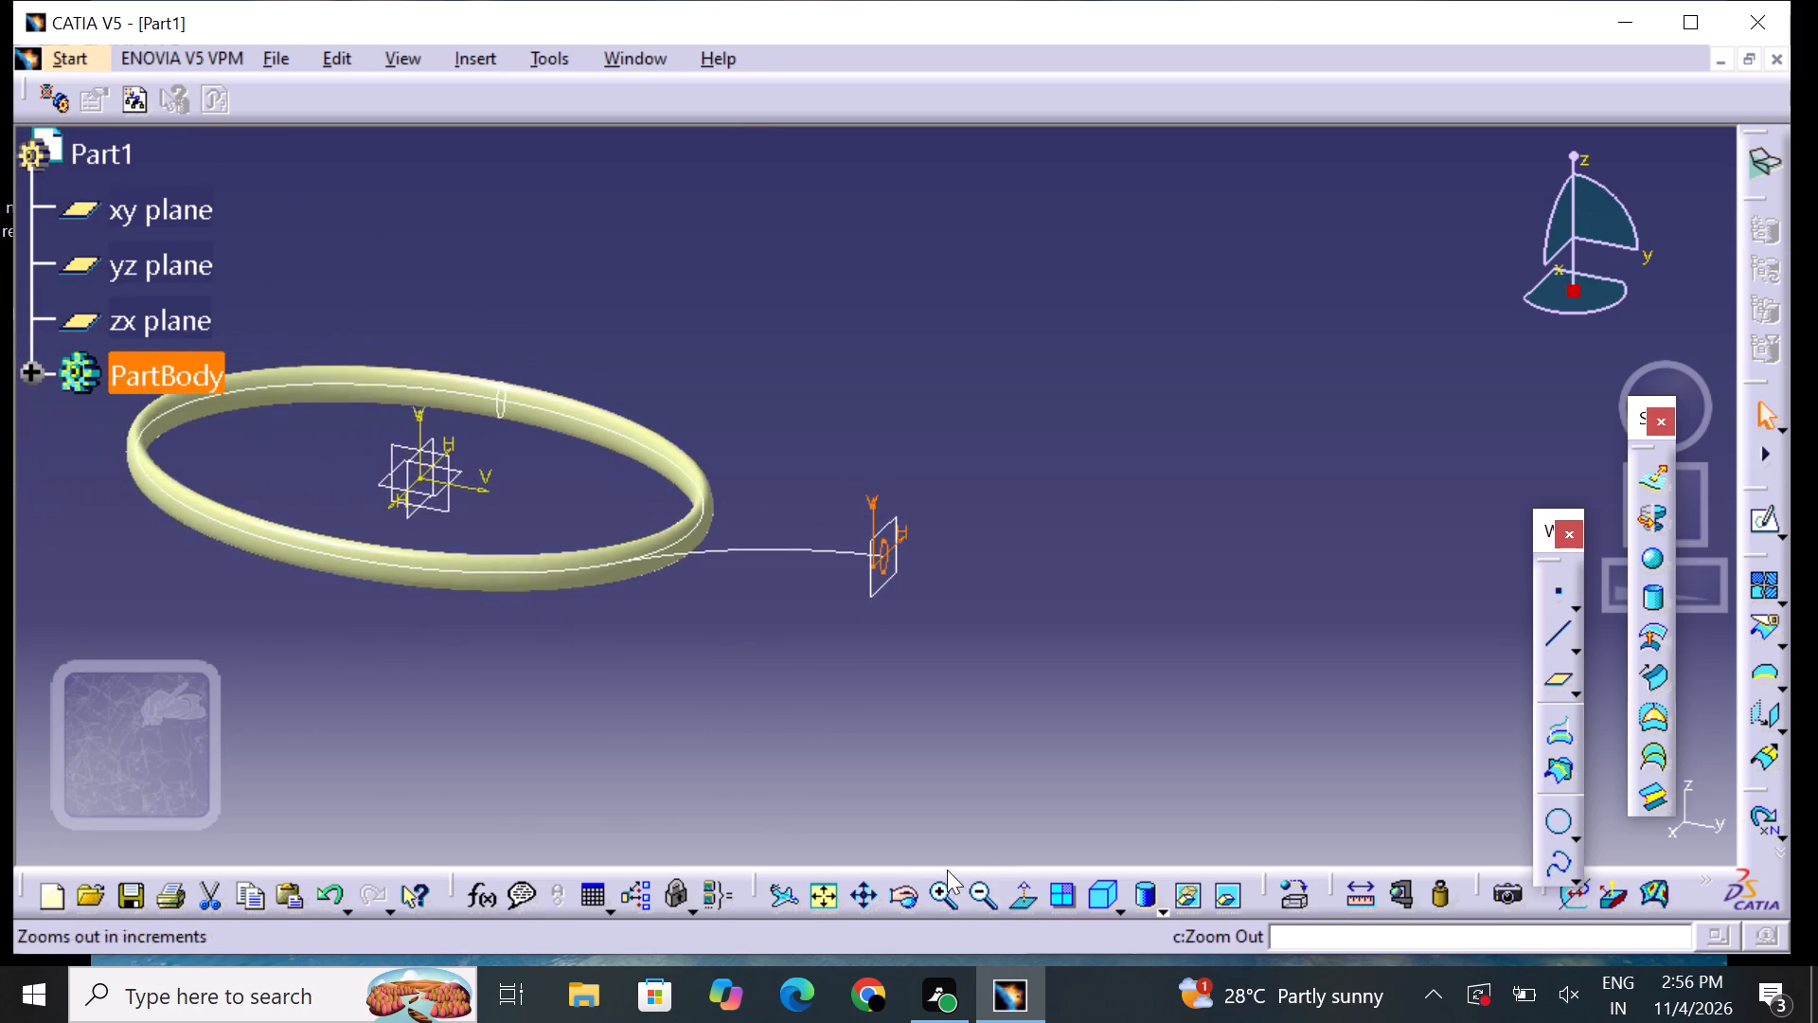
Detach the surface operation tools from the docked set so they float beside the other floating tools.
{"action": "left_click", "coordinate": [950, 899]}
{"action": "middle_click_drag", "start_coordinate": [848, 729], "coordinate": [920, 691]}
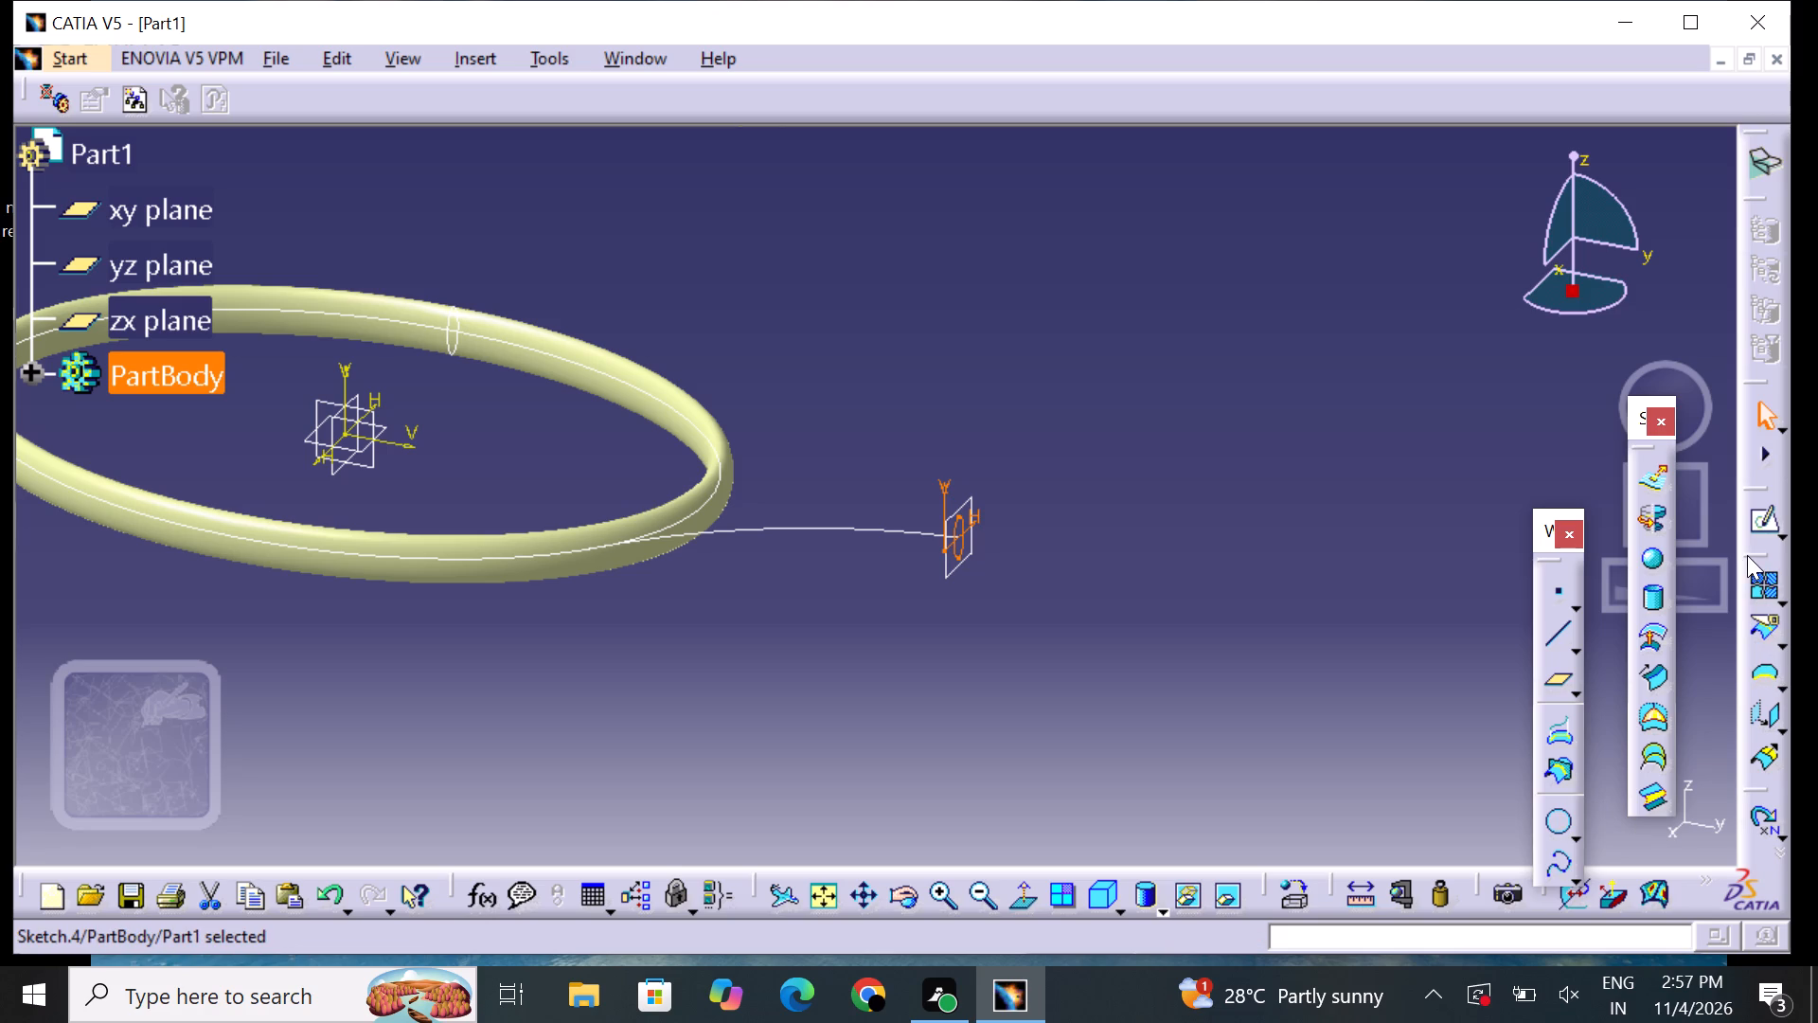
{"action": "left_click_drag", "start_coordinate": [1749, 554], "coordinate": [1699, 573]}
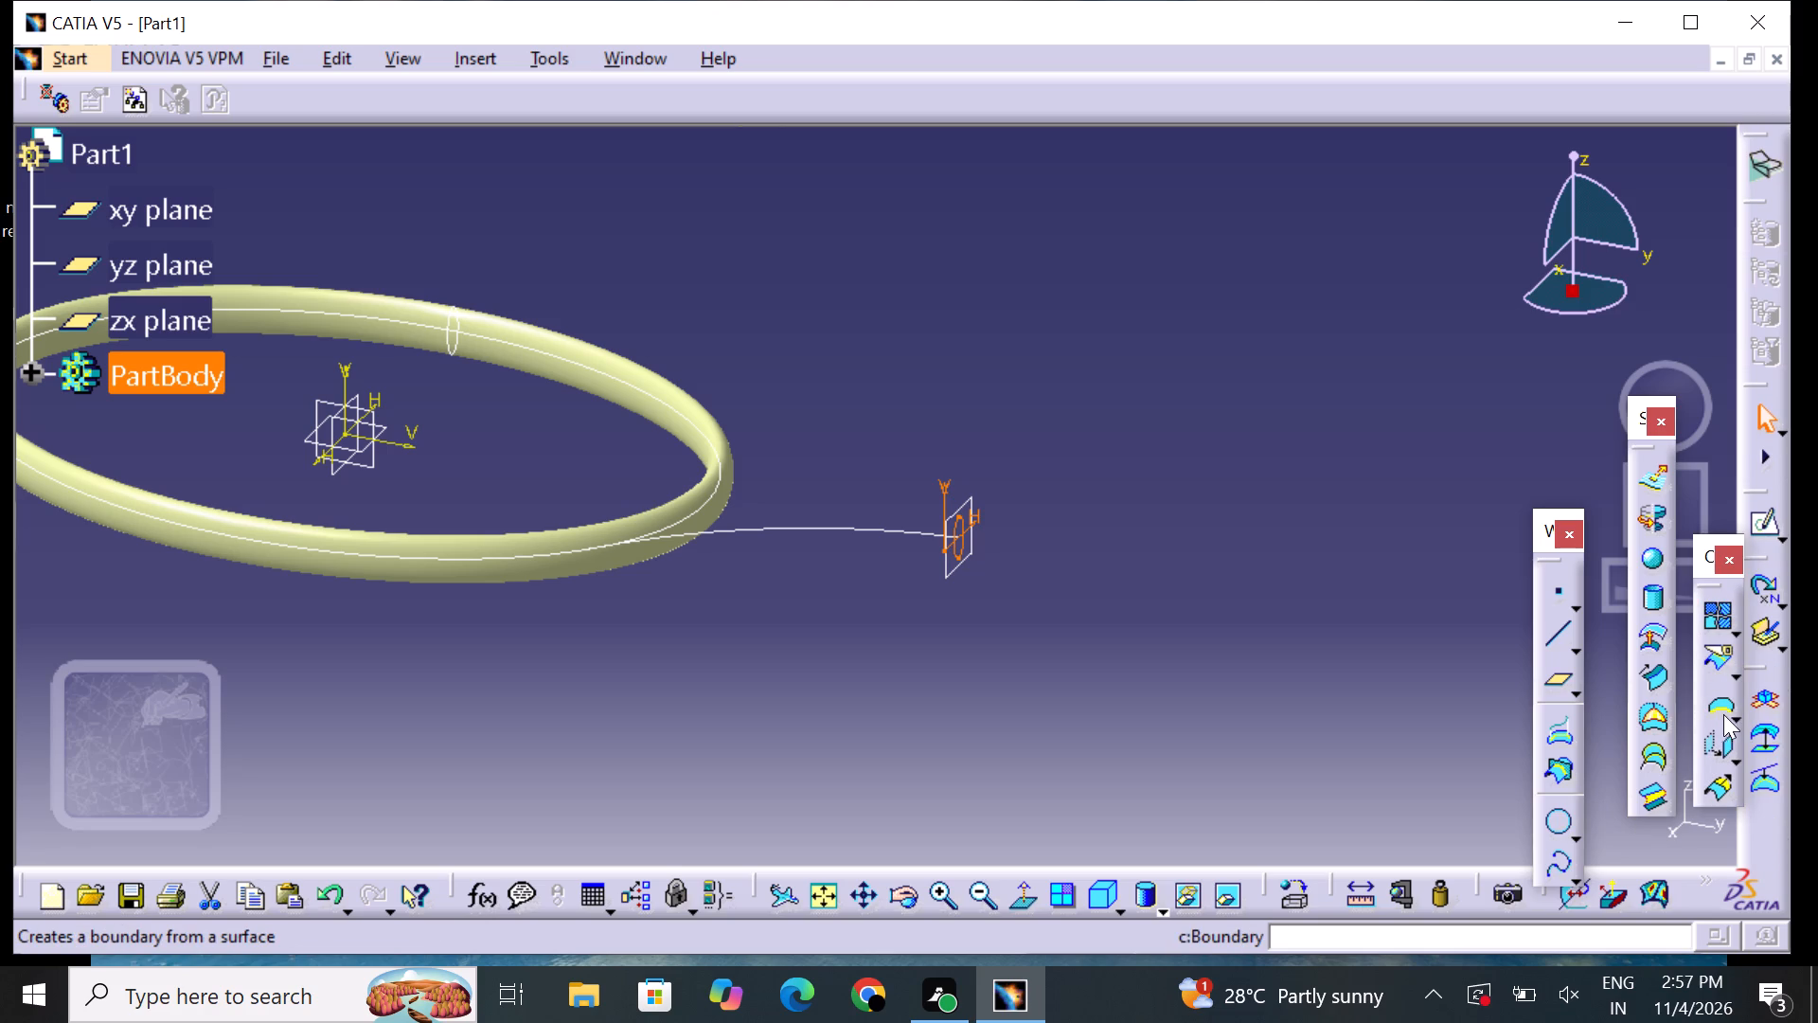
{"action": "left_click", "coordinate": [1732, 714]}
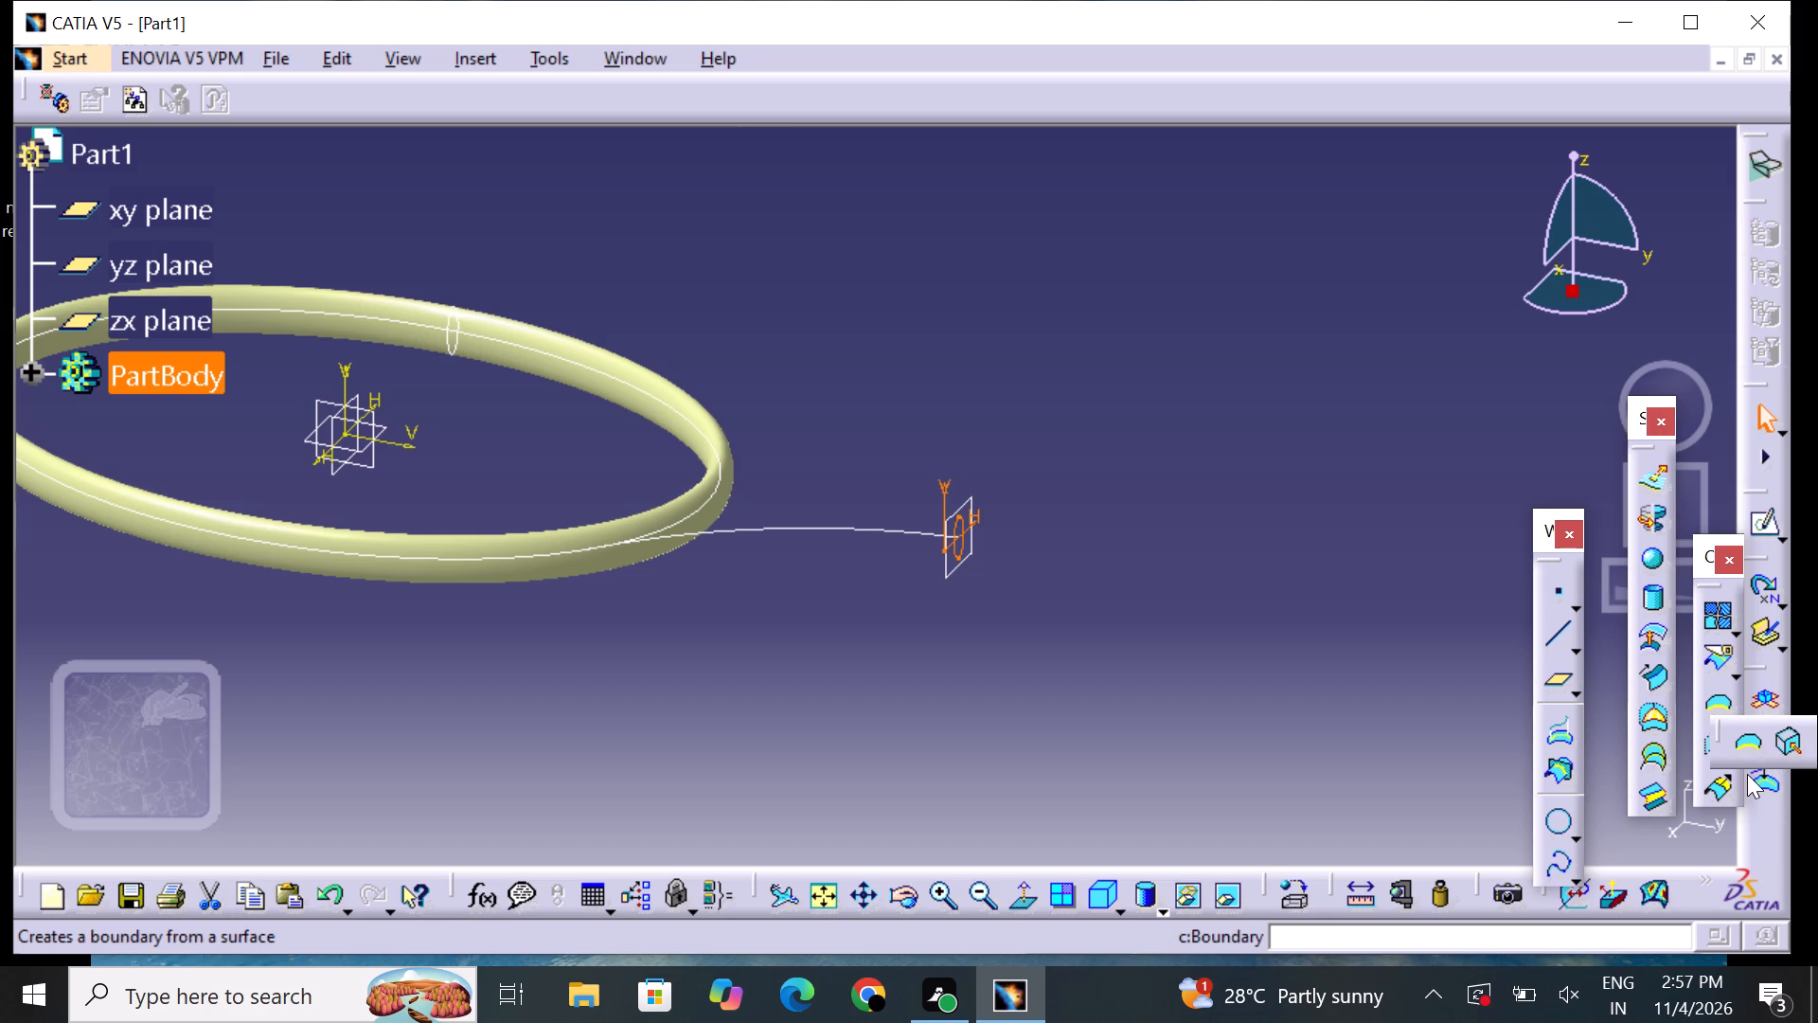
{"action": "left_click", "coordinate": [1438, 752]}
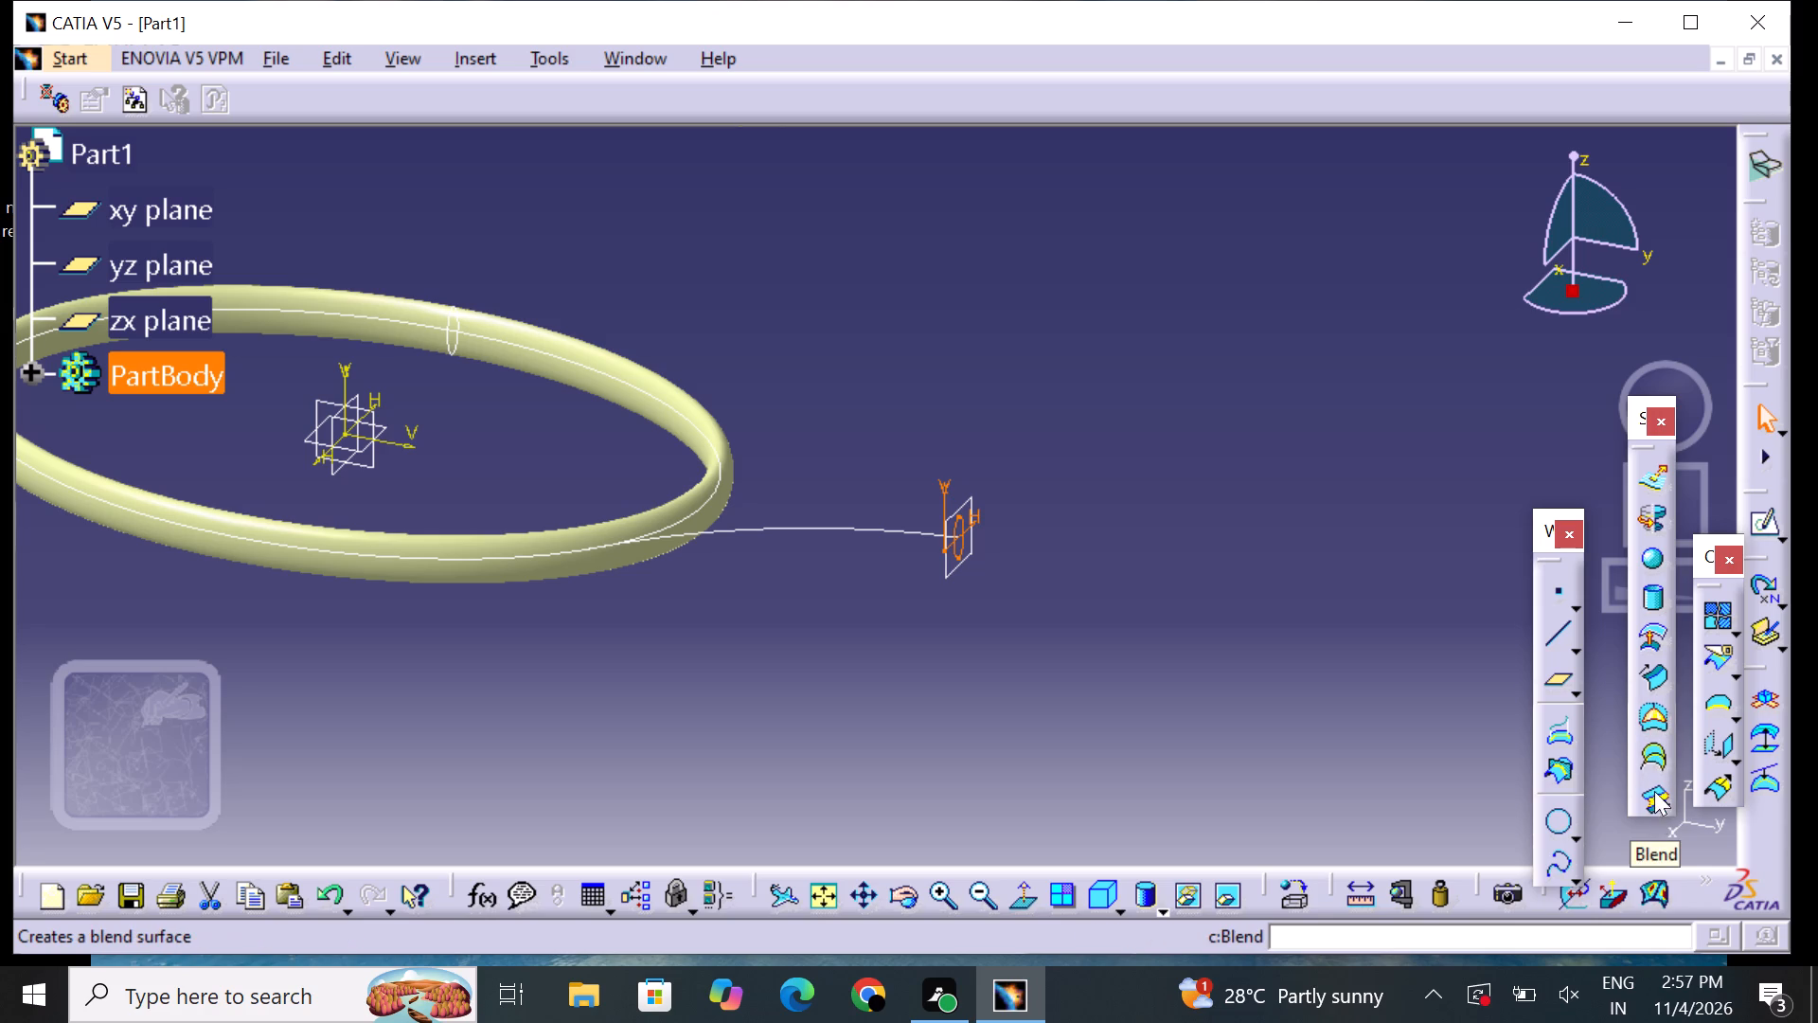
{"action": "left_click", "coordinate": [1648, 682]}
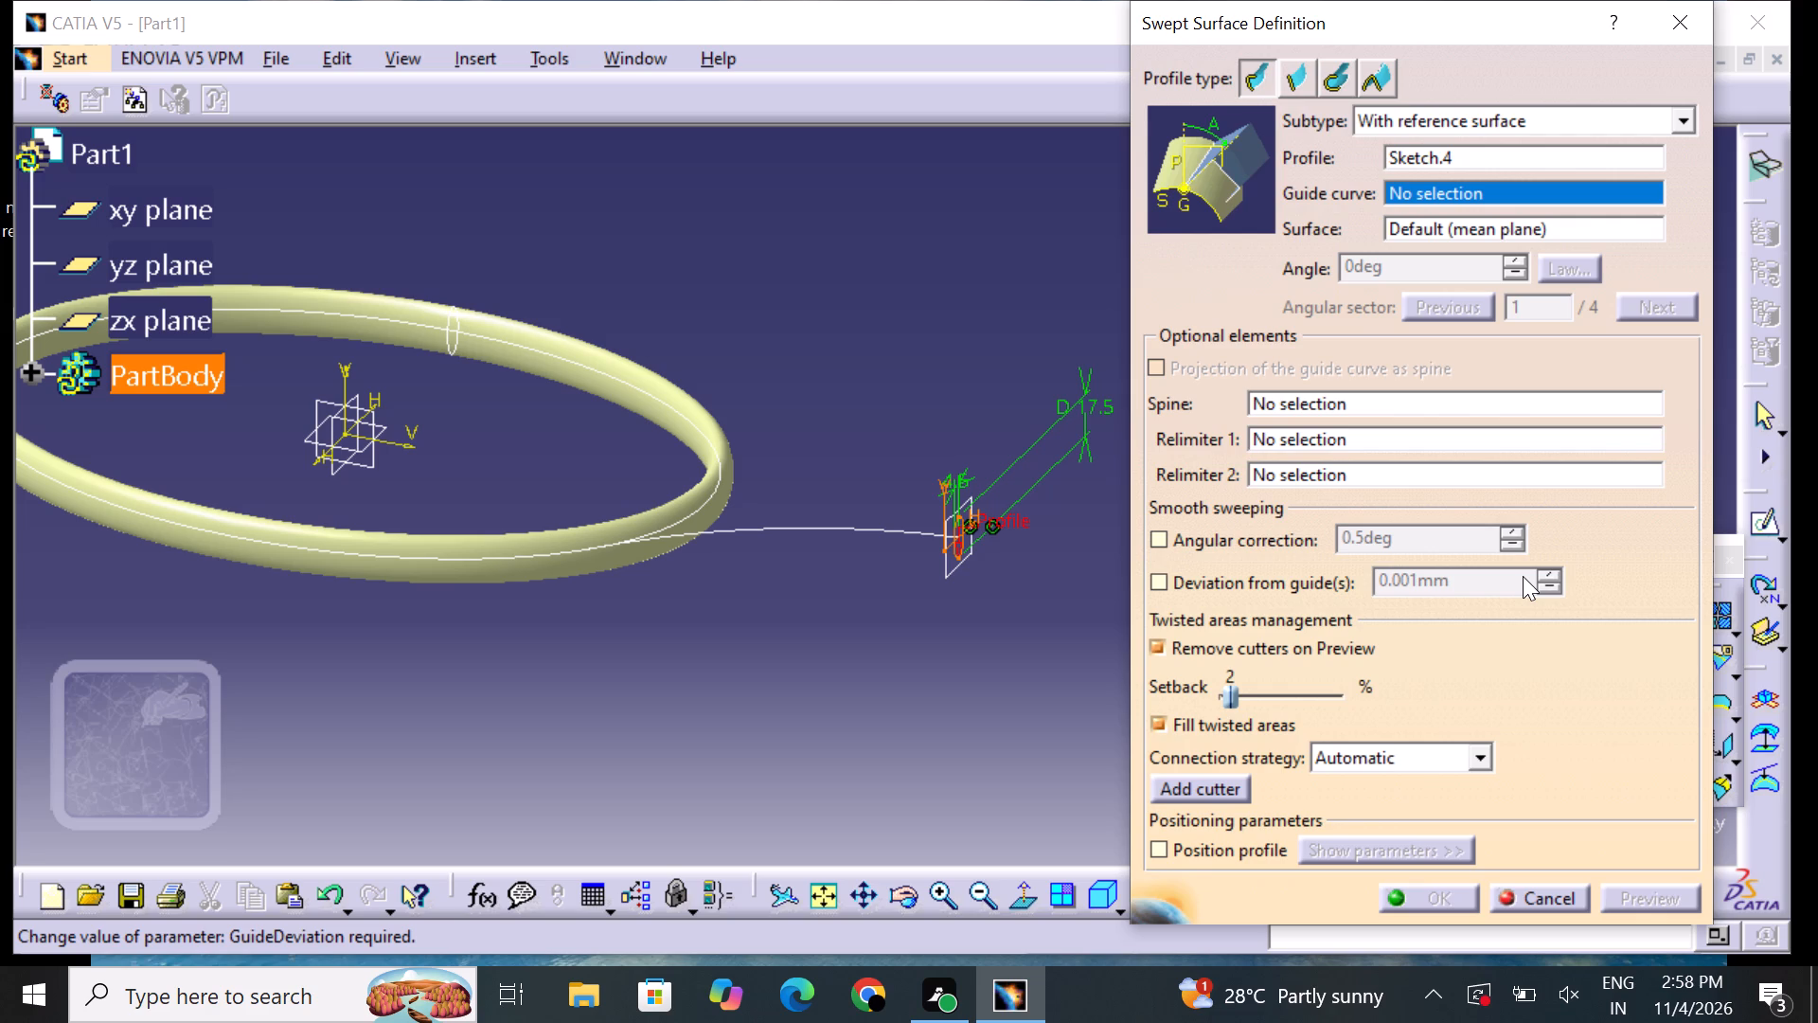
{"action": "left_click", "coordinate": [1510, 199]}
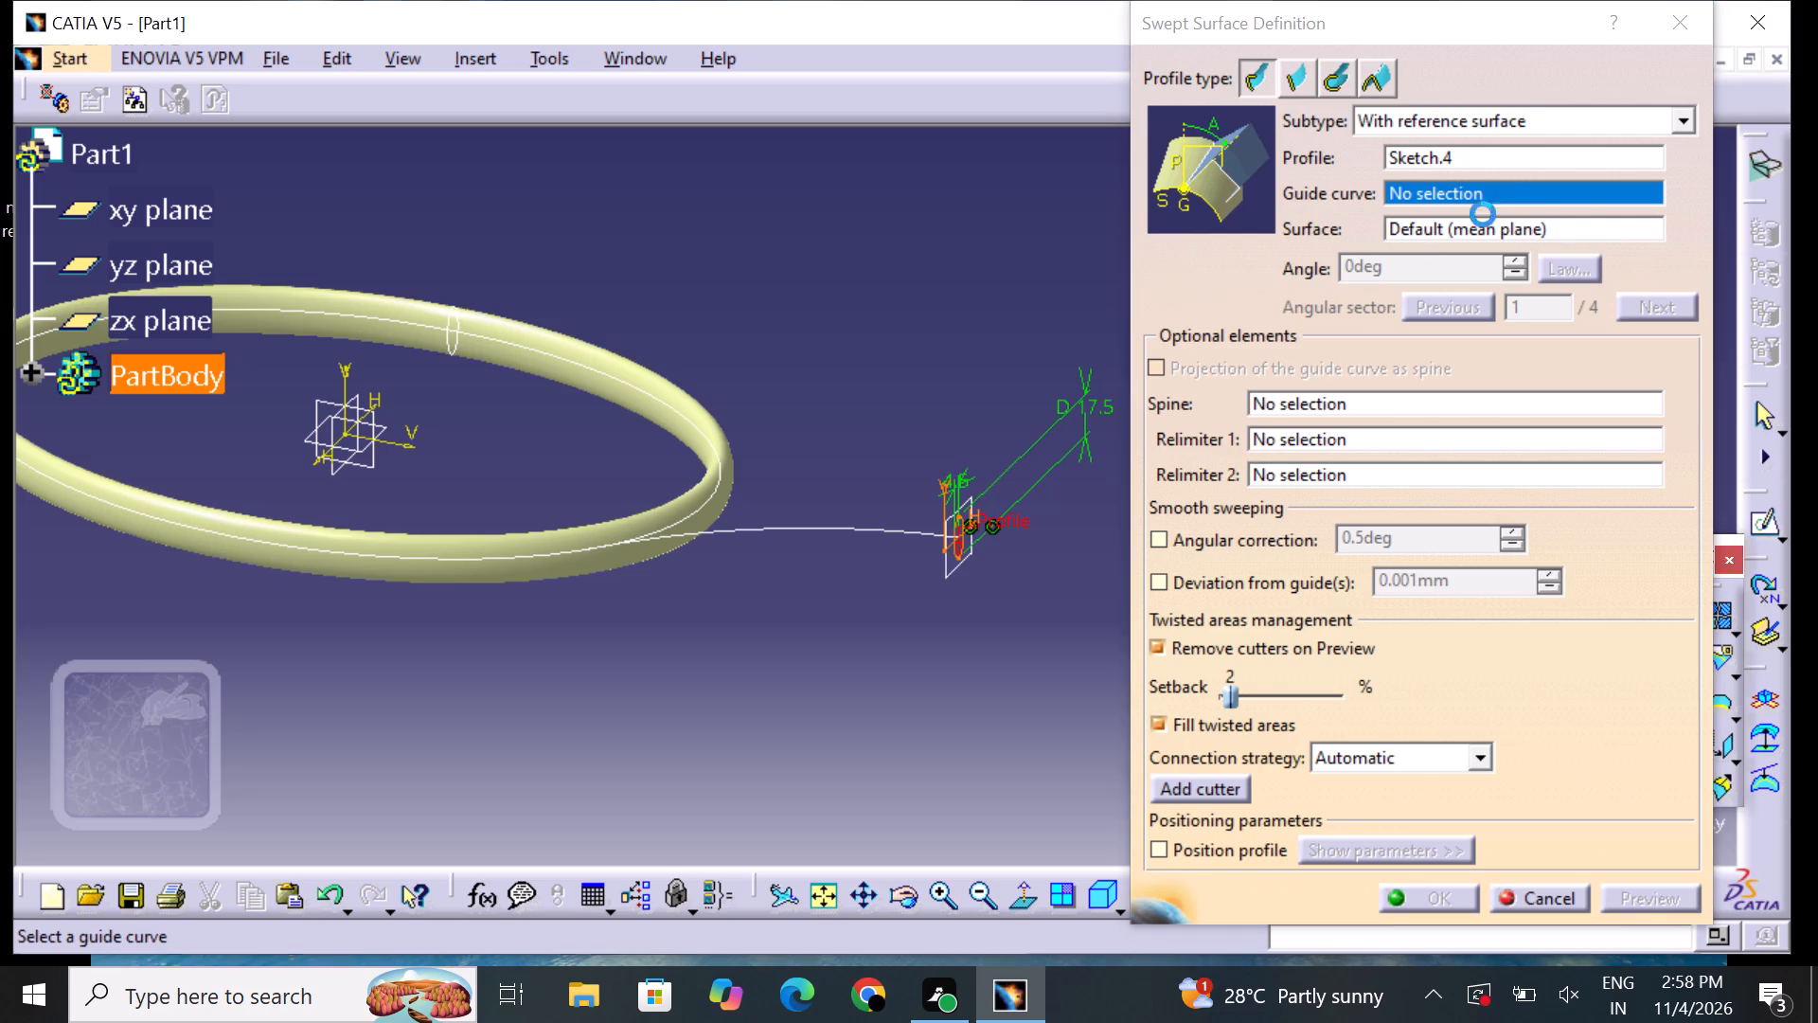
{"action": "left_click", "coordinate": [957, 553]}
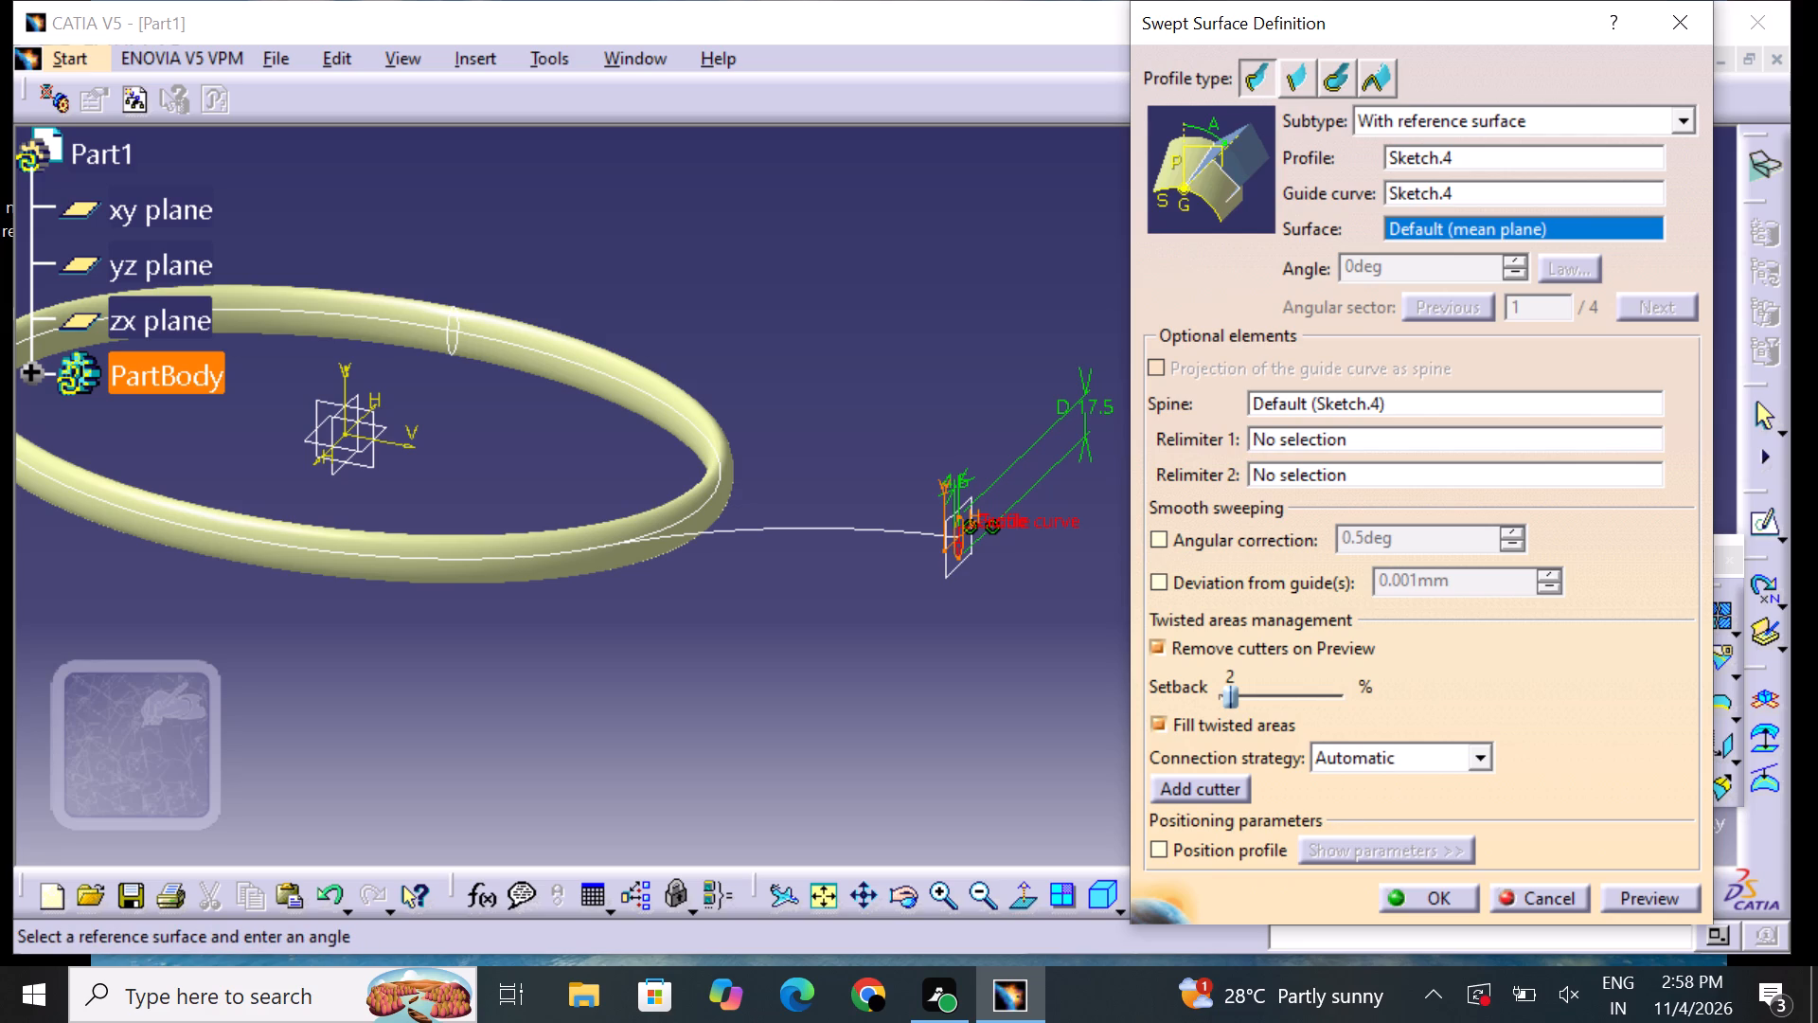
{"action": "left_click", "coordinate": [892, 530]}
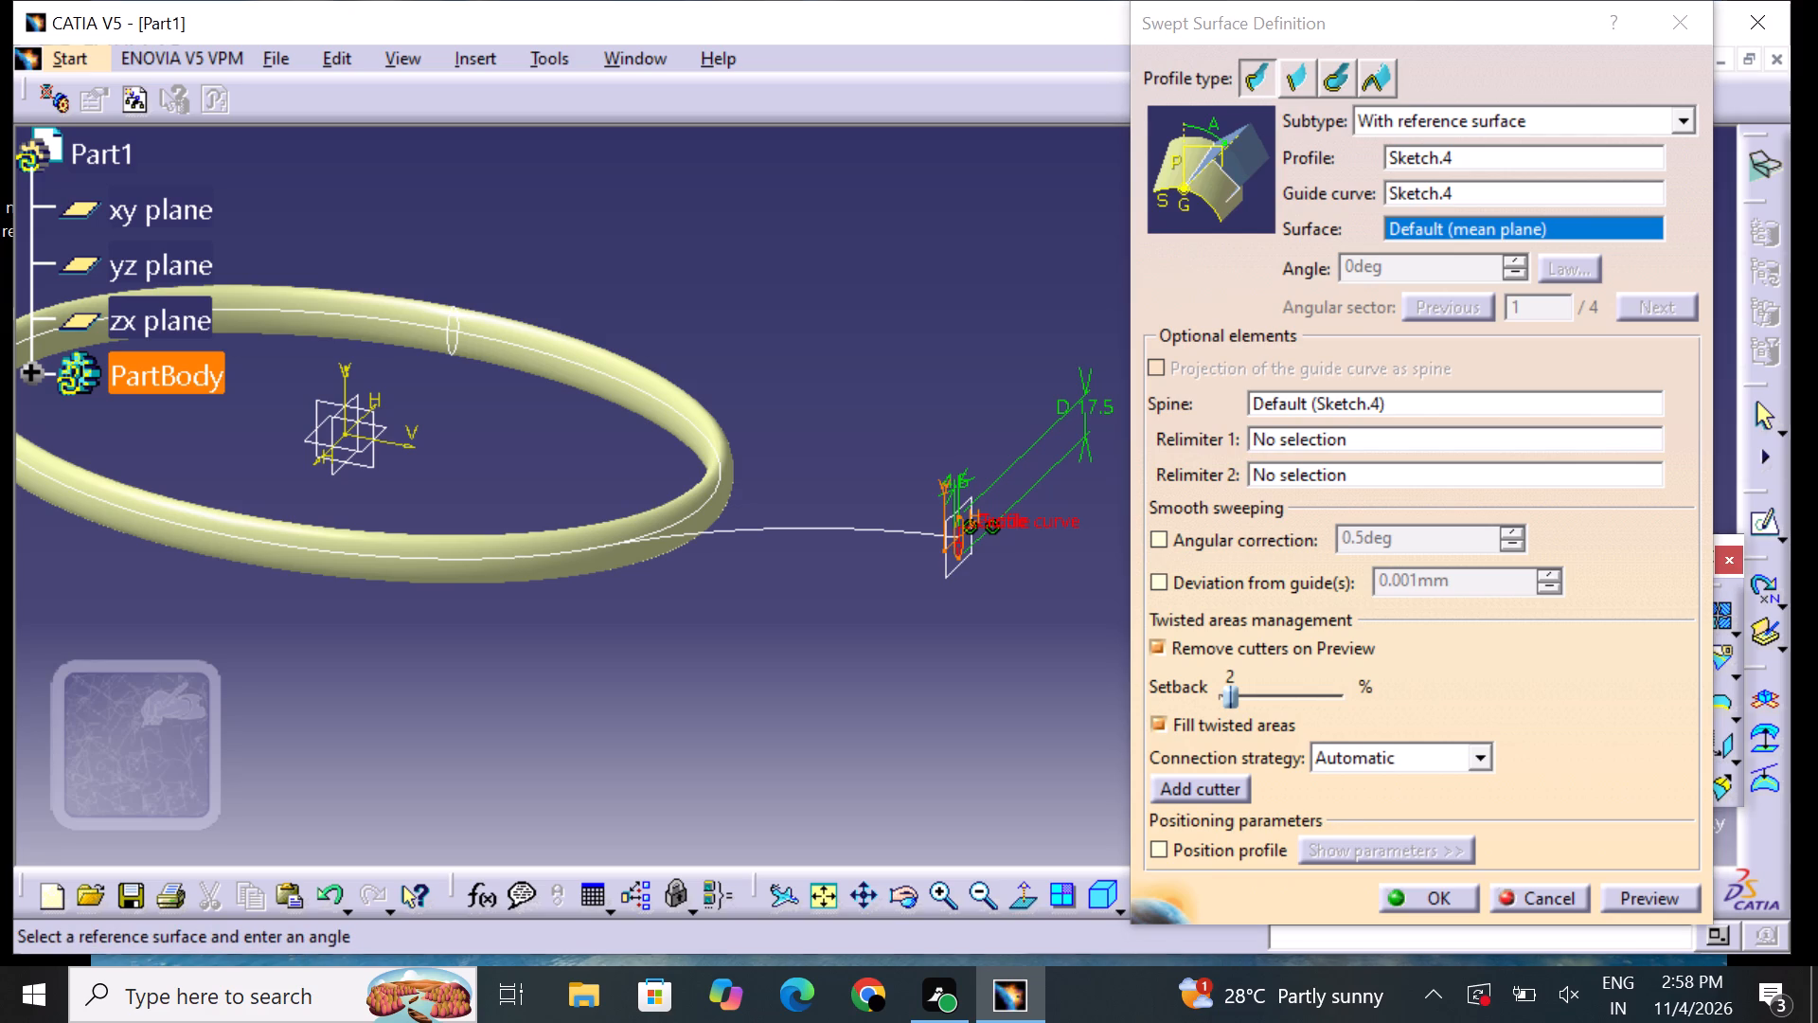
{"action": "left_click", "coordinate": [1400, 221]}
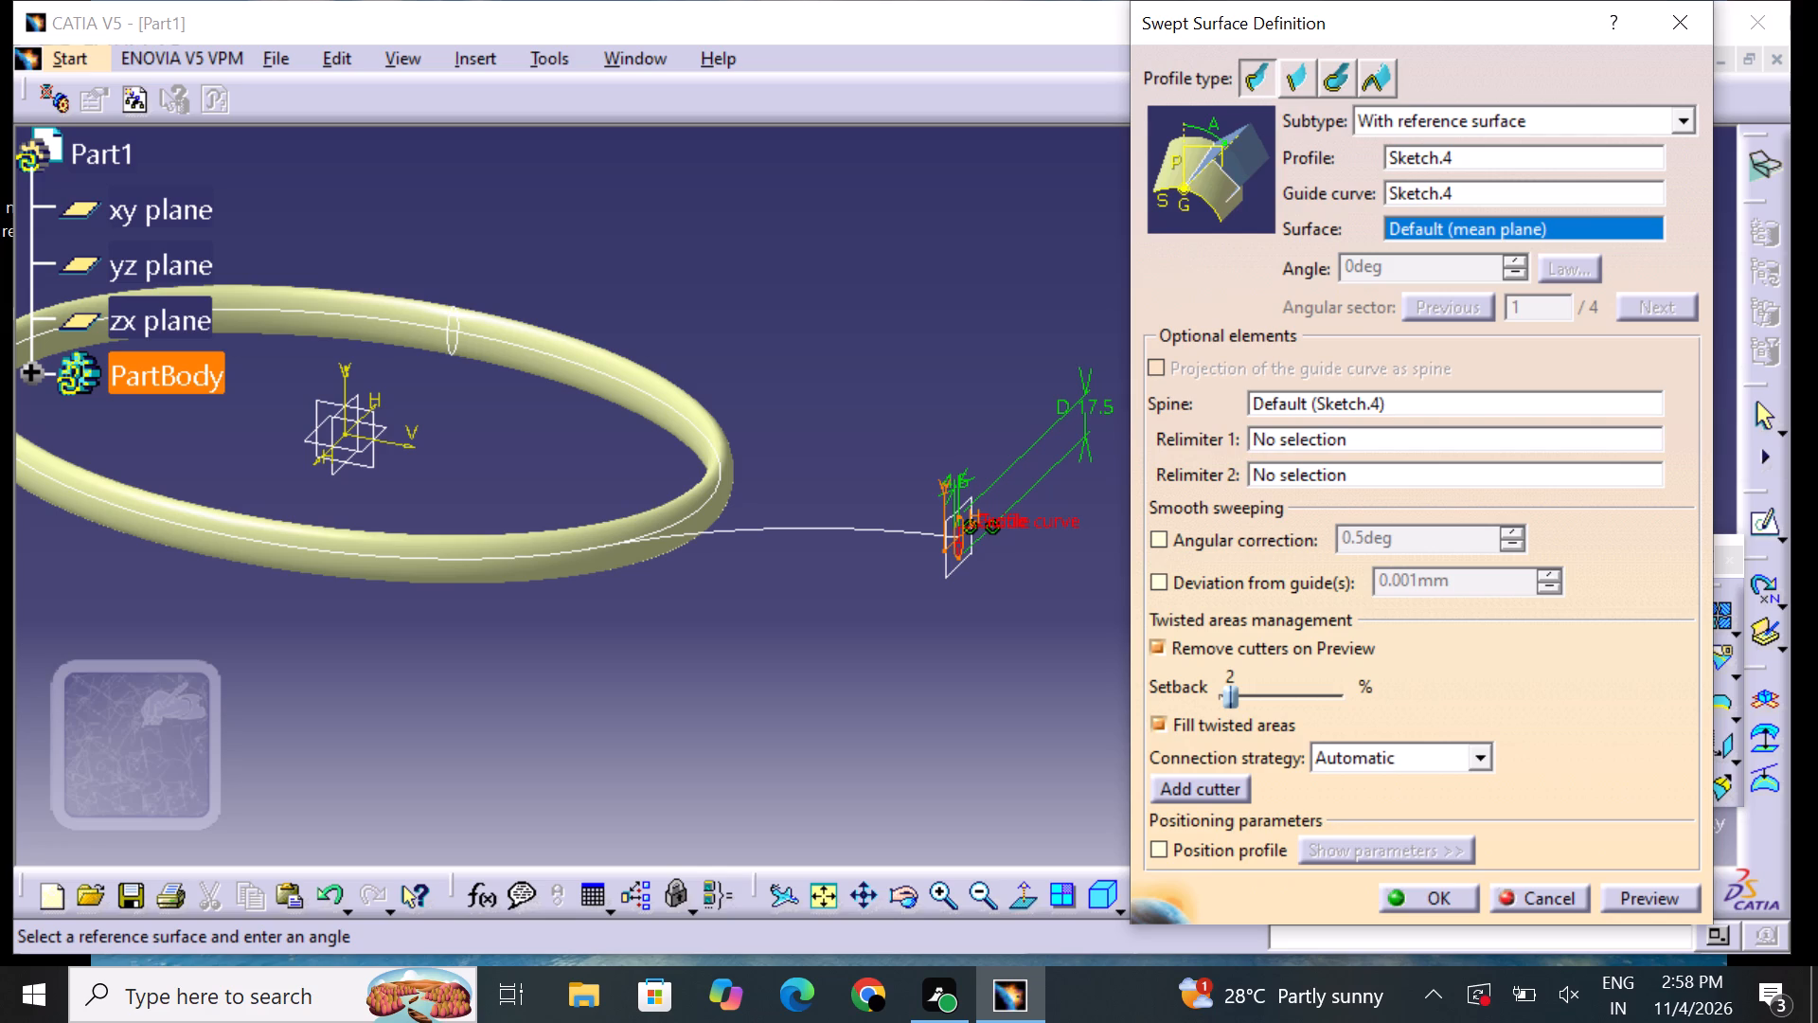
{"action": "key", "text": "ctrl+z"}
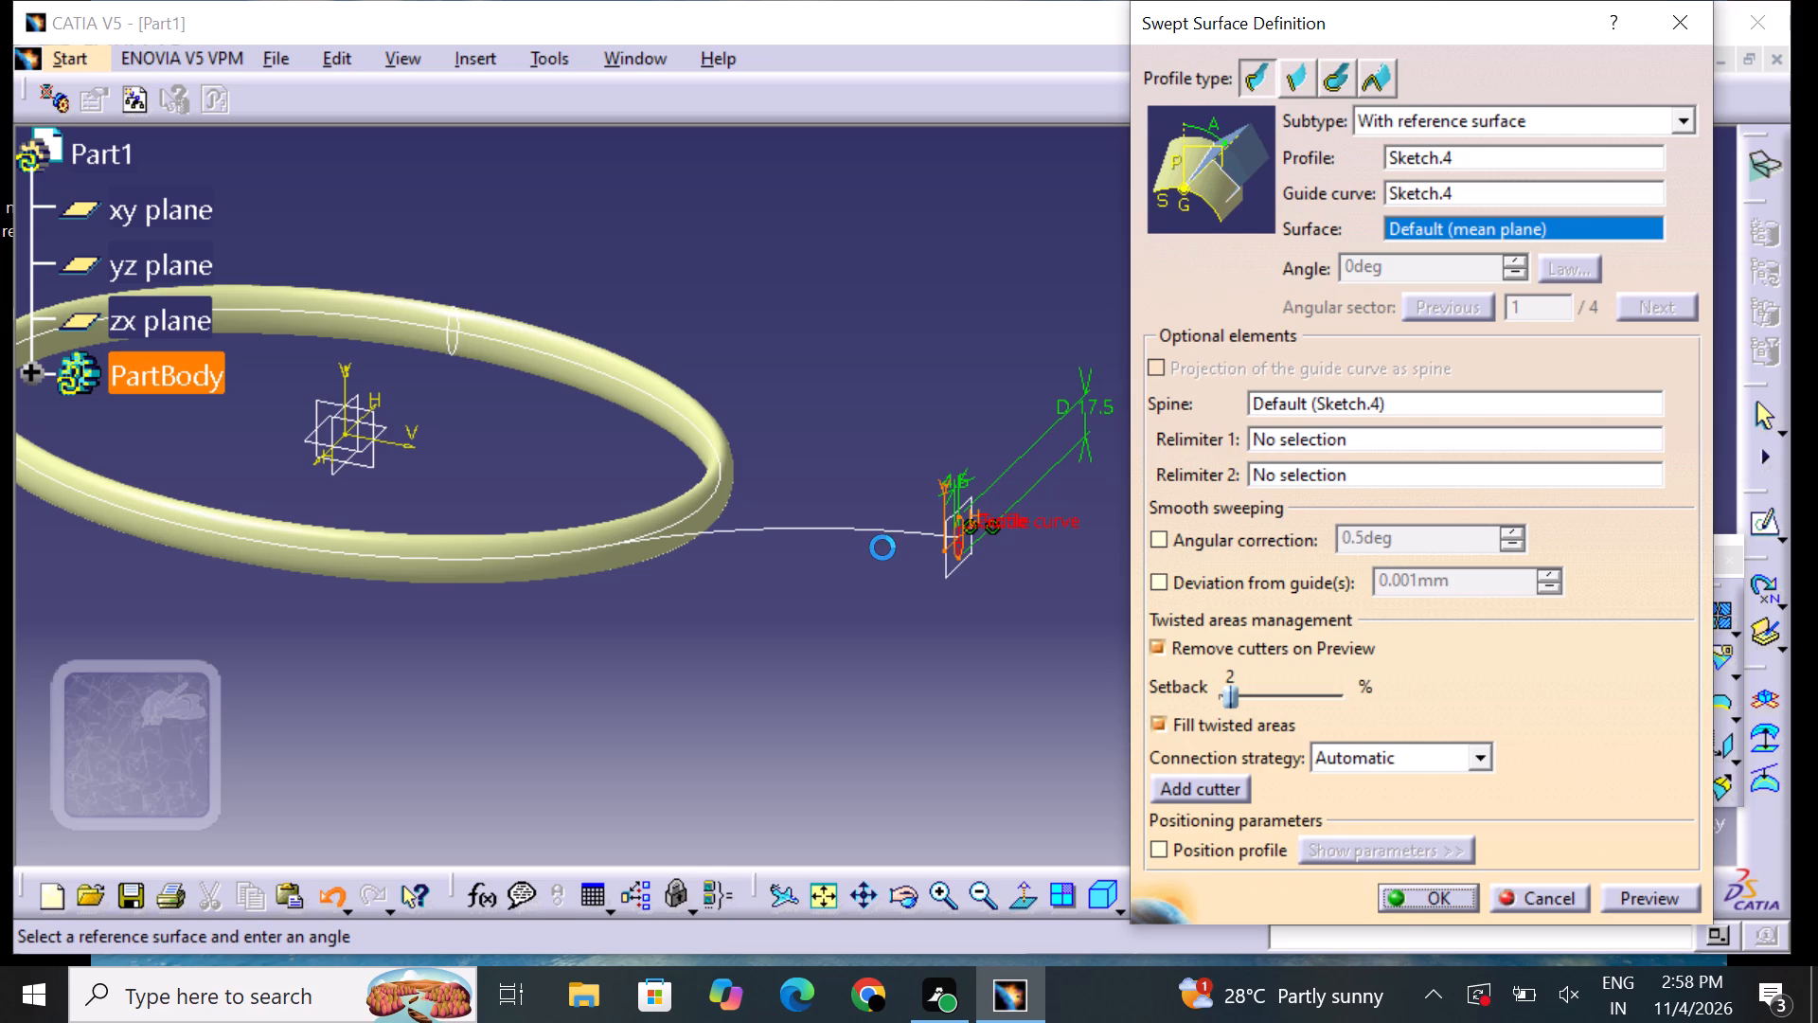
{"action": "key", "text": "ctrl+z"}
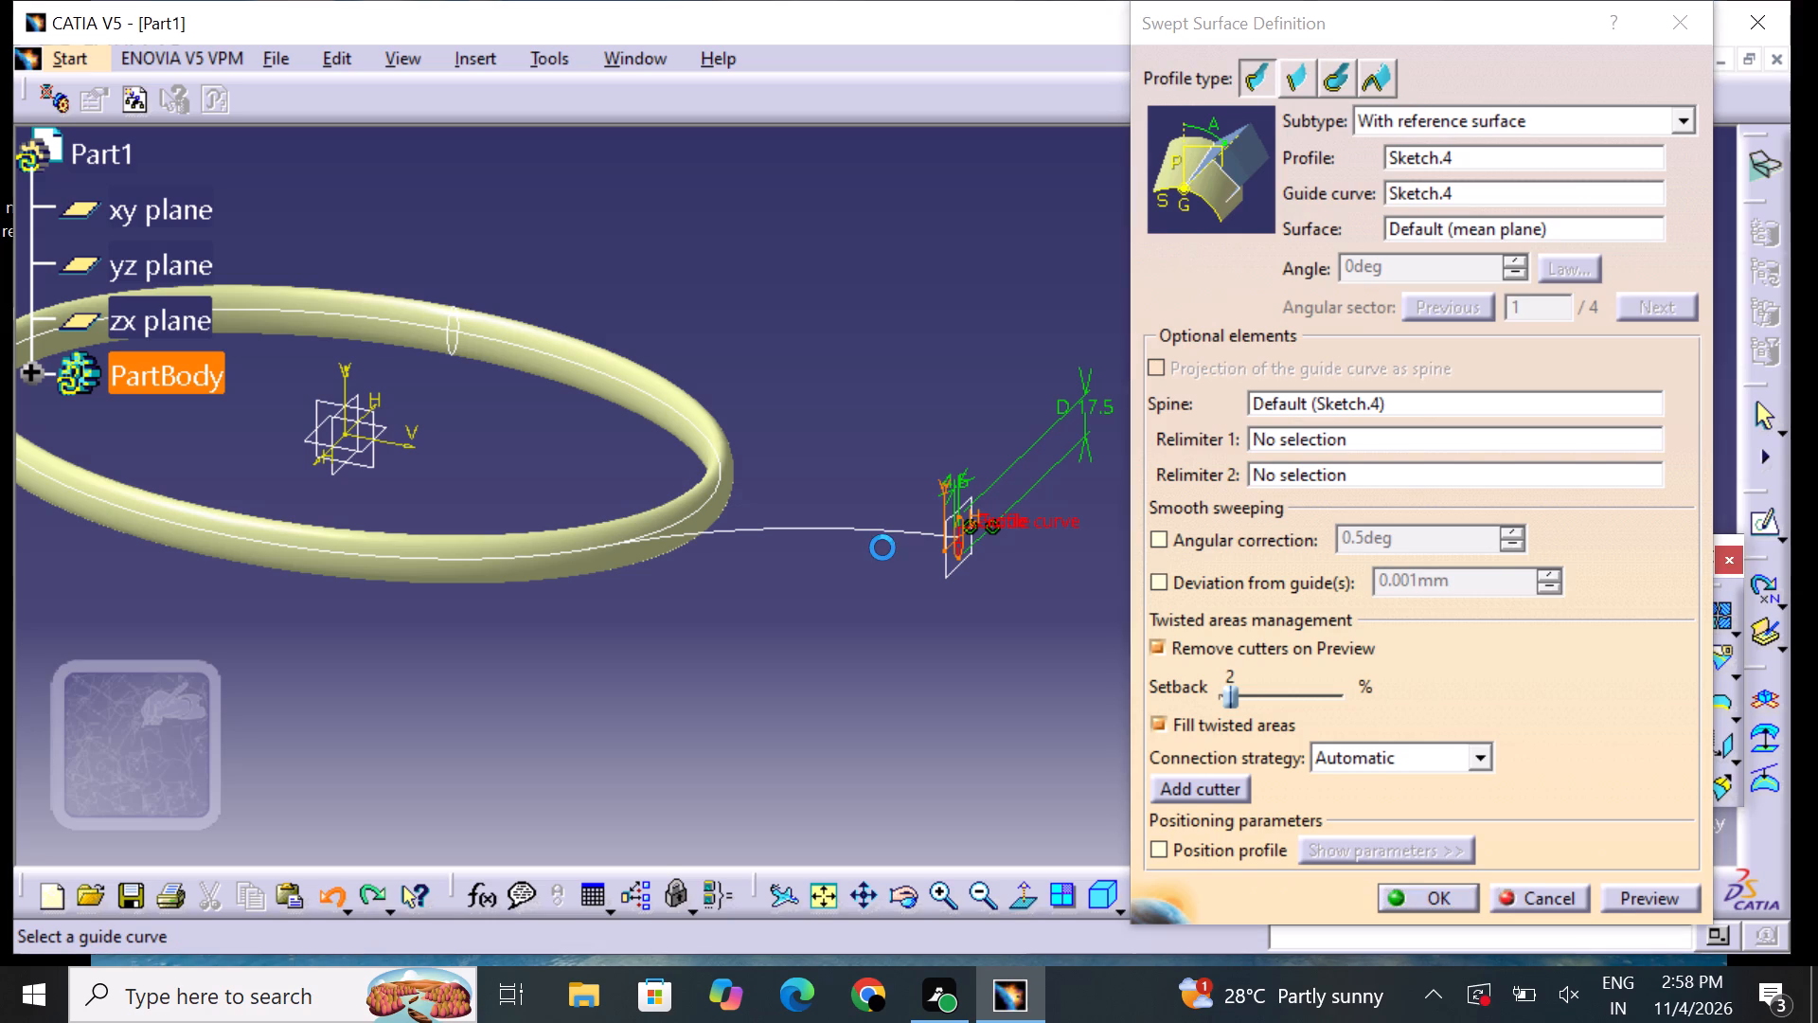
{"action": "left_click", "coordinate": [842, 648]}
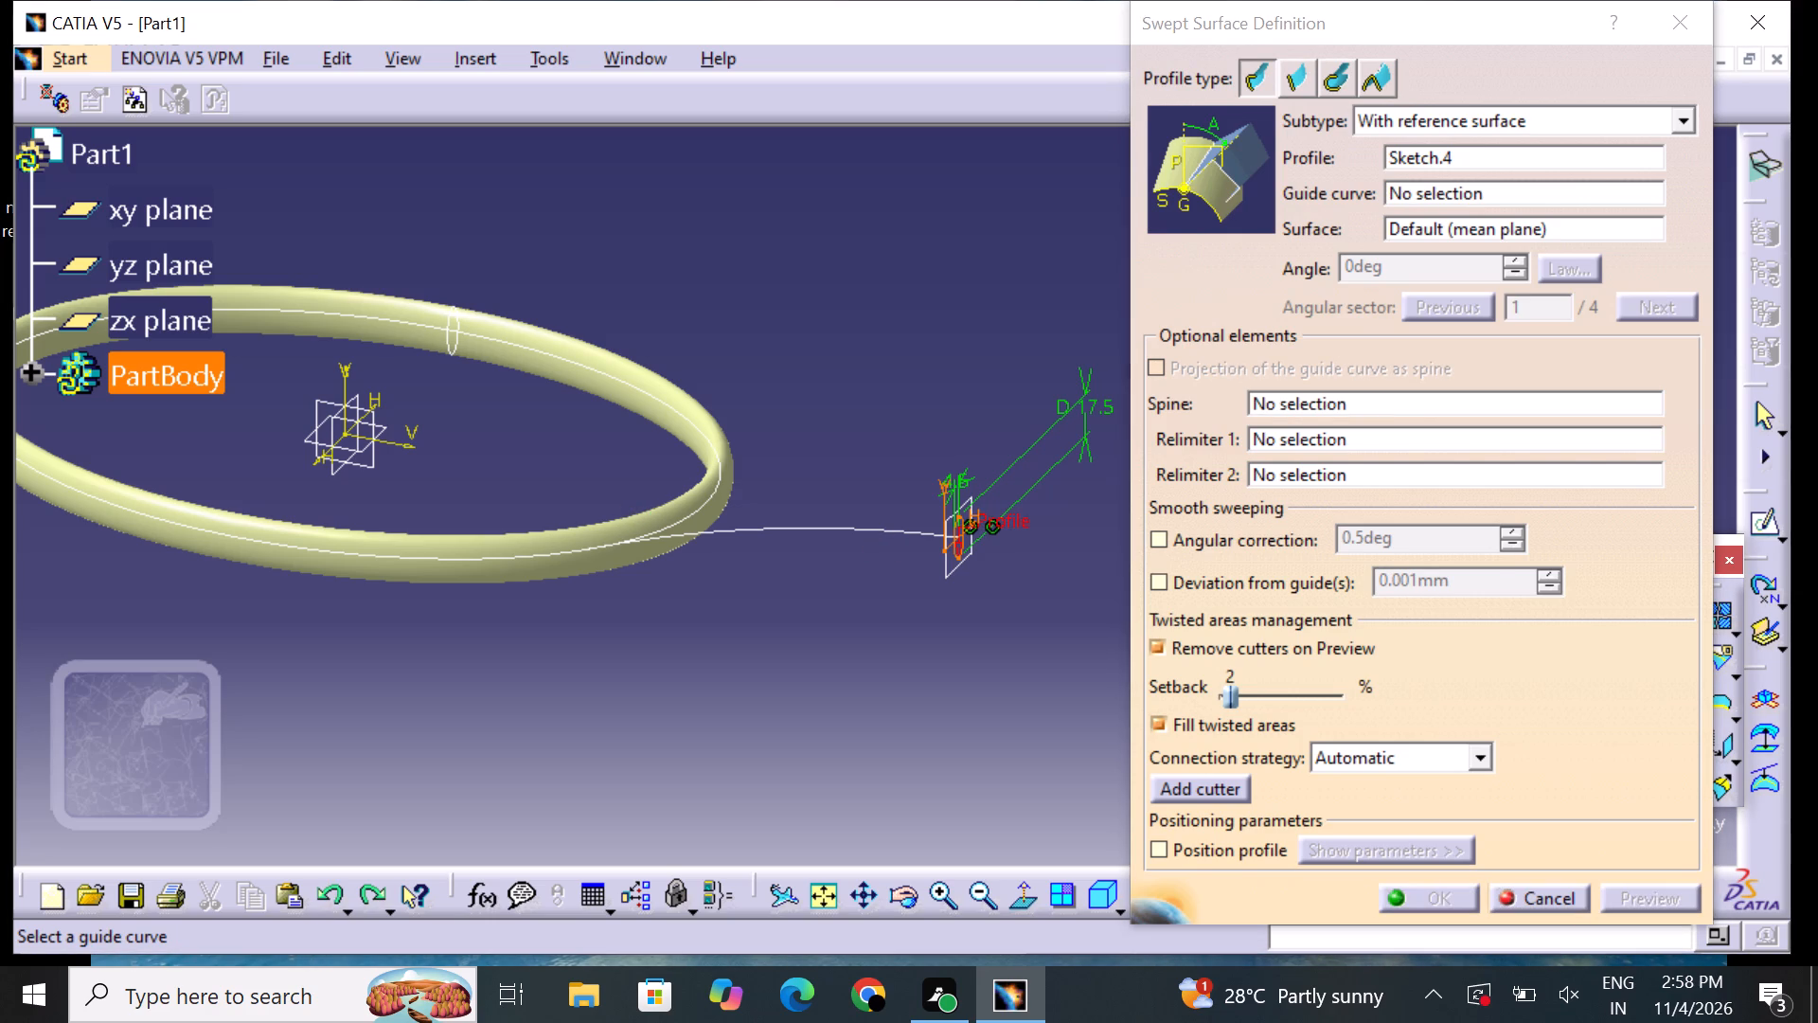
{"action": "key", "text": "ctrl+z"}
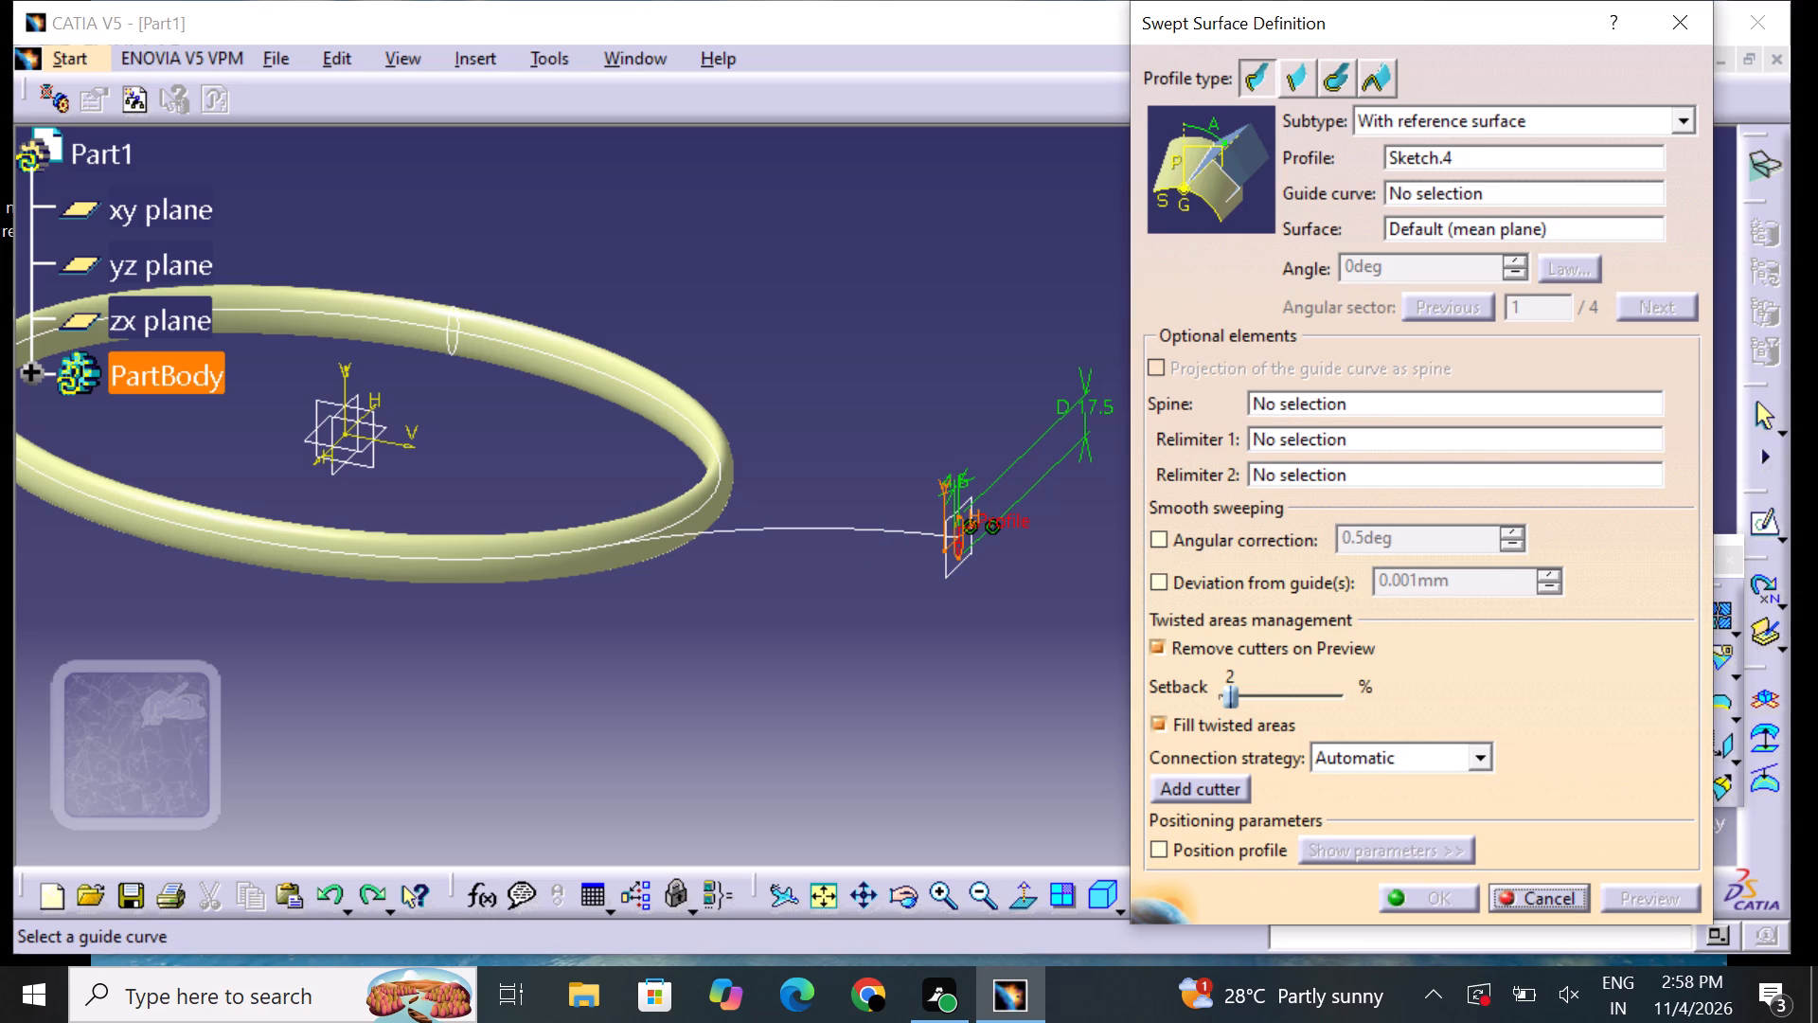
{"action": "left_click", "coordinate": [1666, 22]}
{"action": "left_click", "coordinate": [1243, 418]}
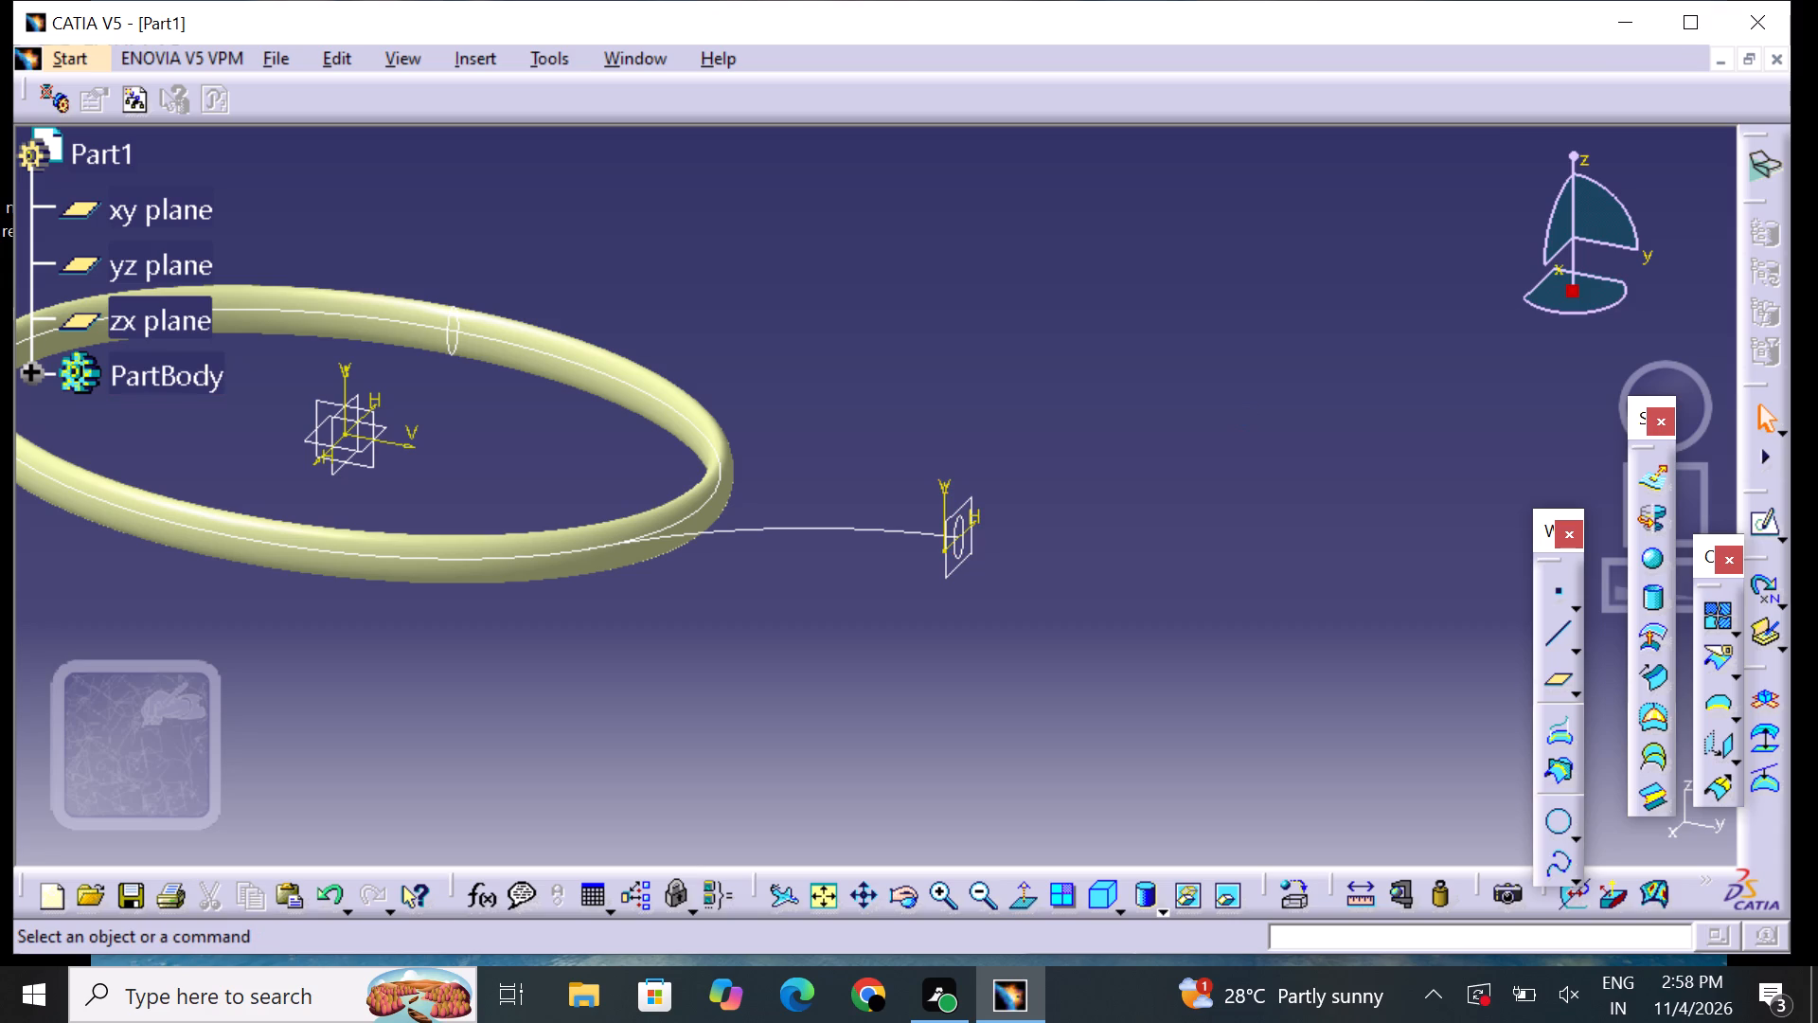
Sweep the Sketch.4 ellipse along the Sketch.3 arc as the guide curve, using the reference surface subtype with the default mean plane.
{"action": "left_click", "coordinate": [1657, 688]}
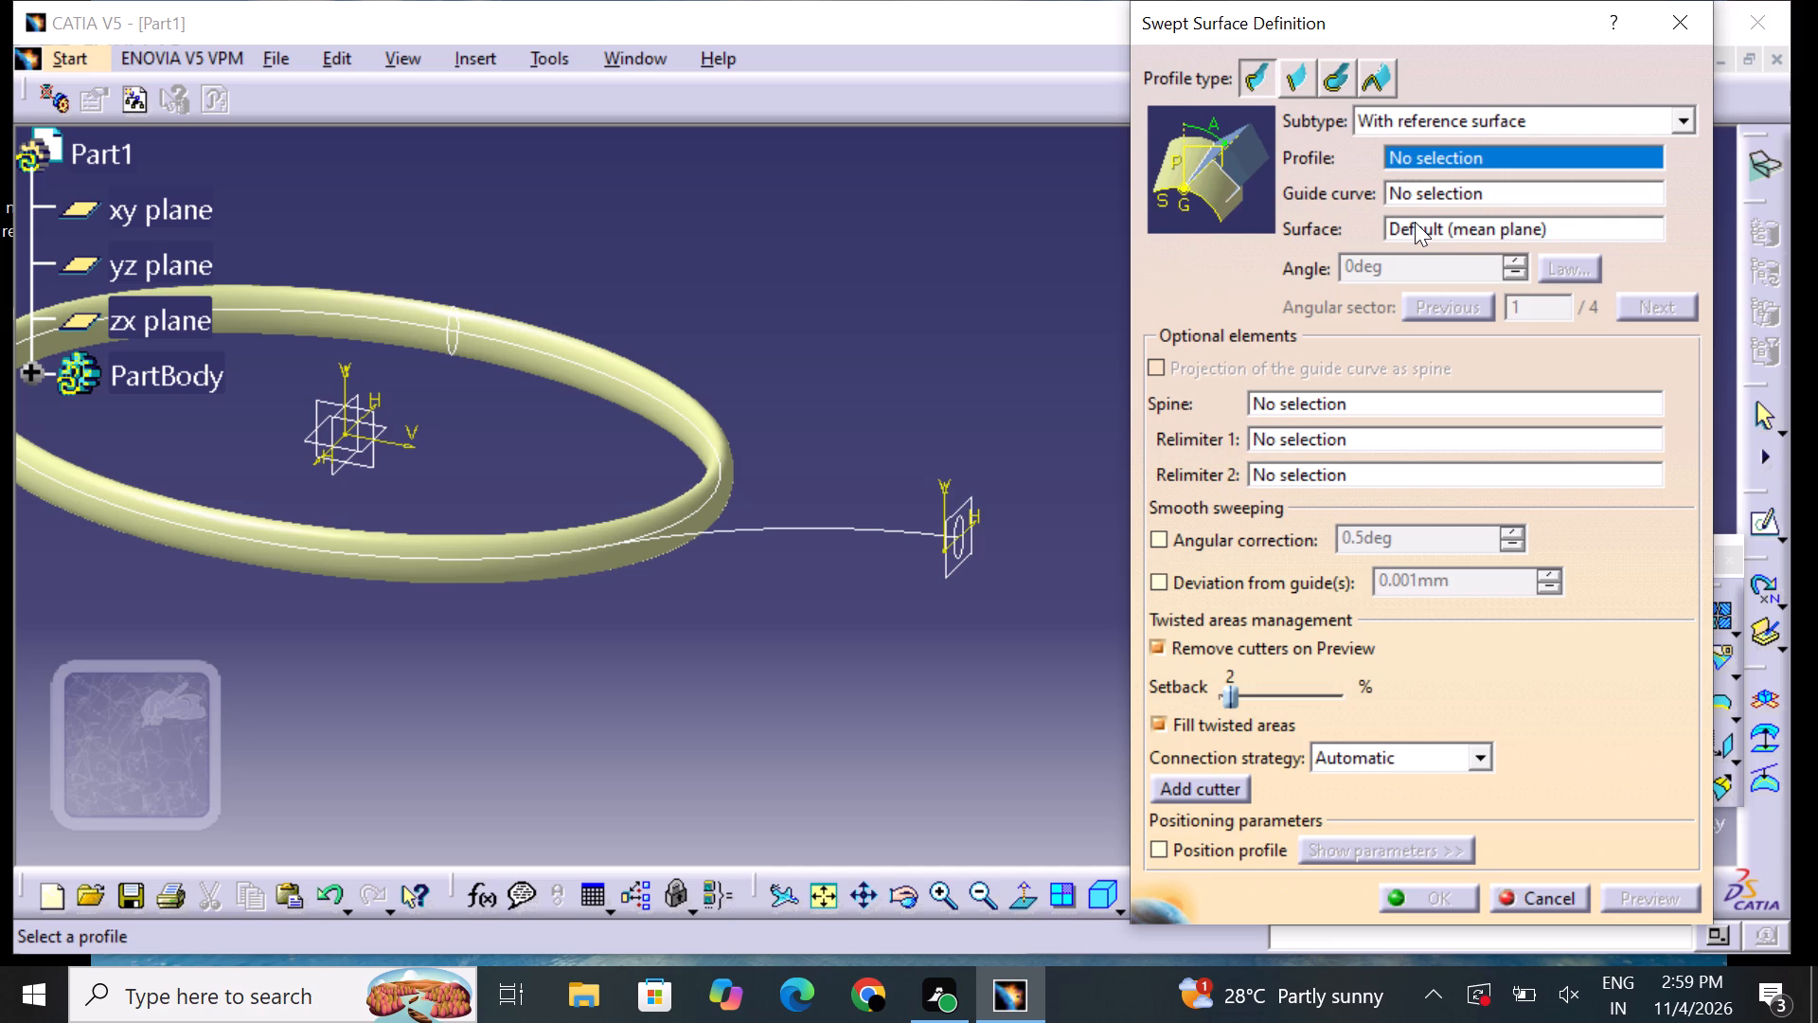
{"action": "left_click", "coordinate": [951, 547]}
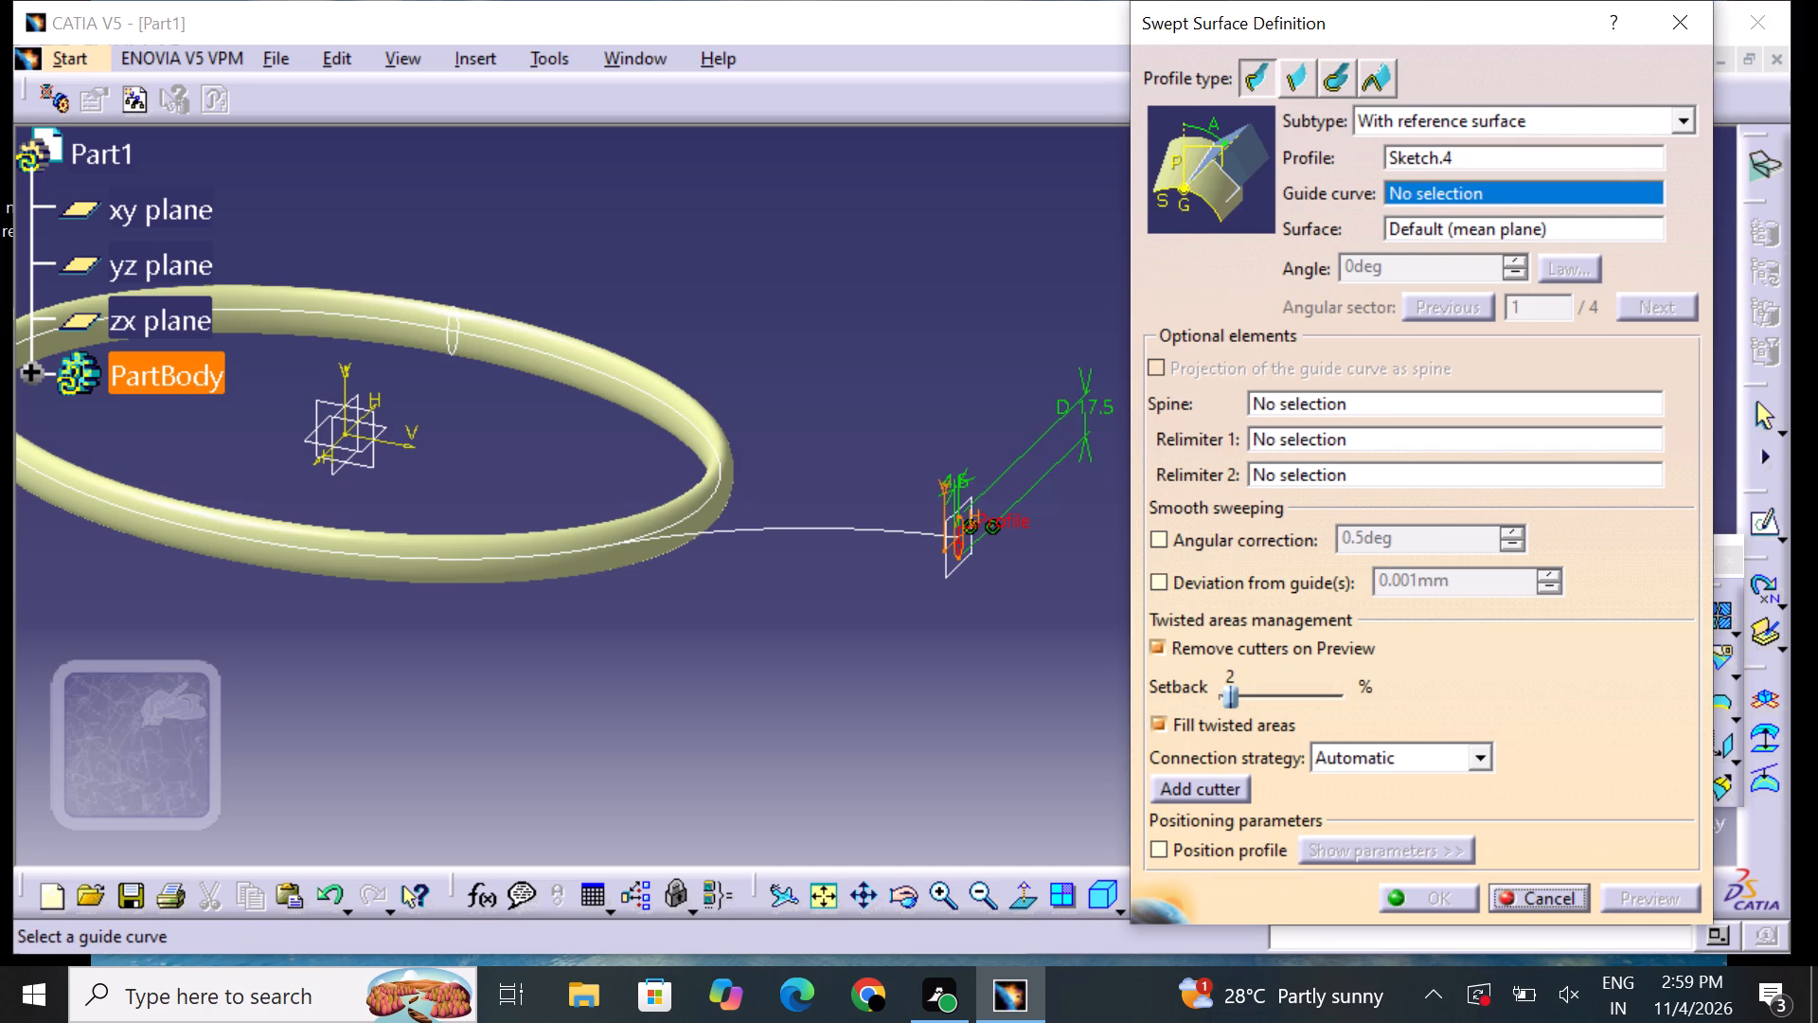
{"action": "left_click", "coordinate": [859, 531]}
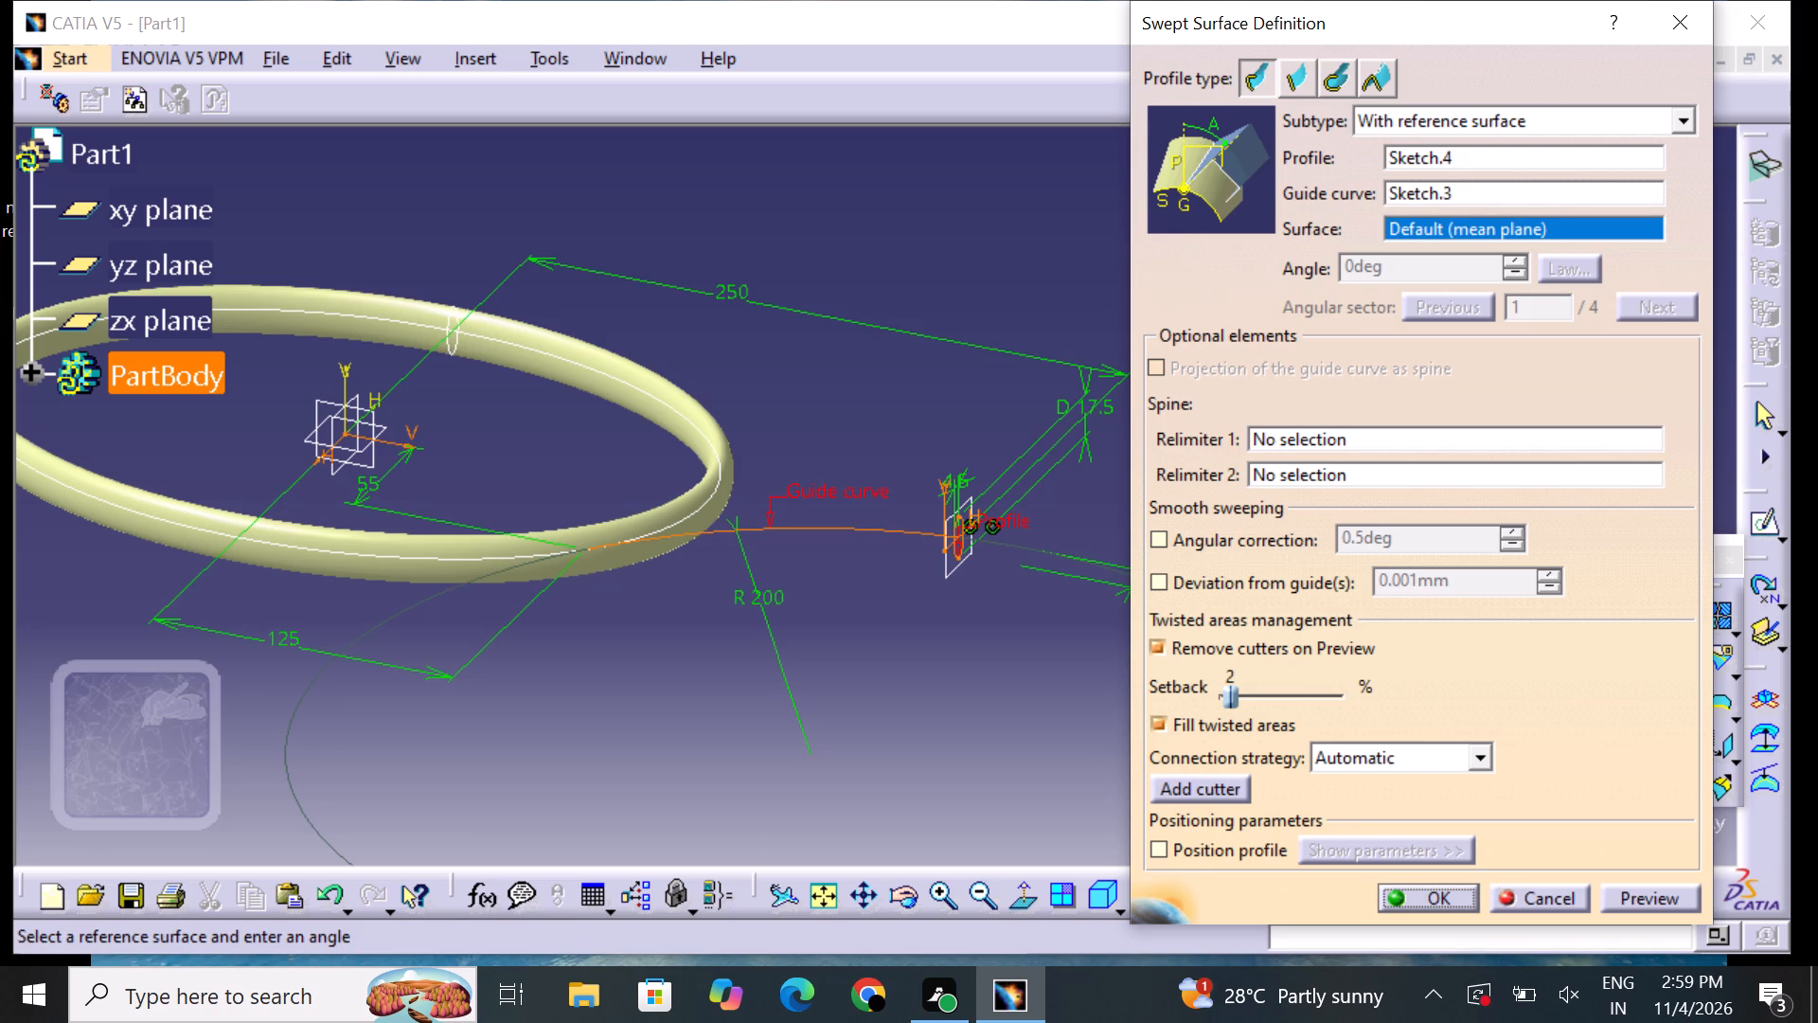
{"action": "left_click", "coordinate": [1451, 901]}
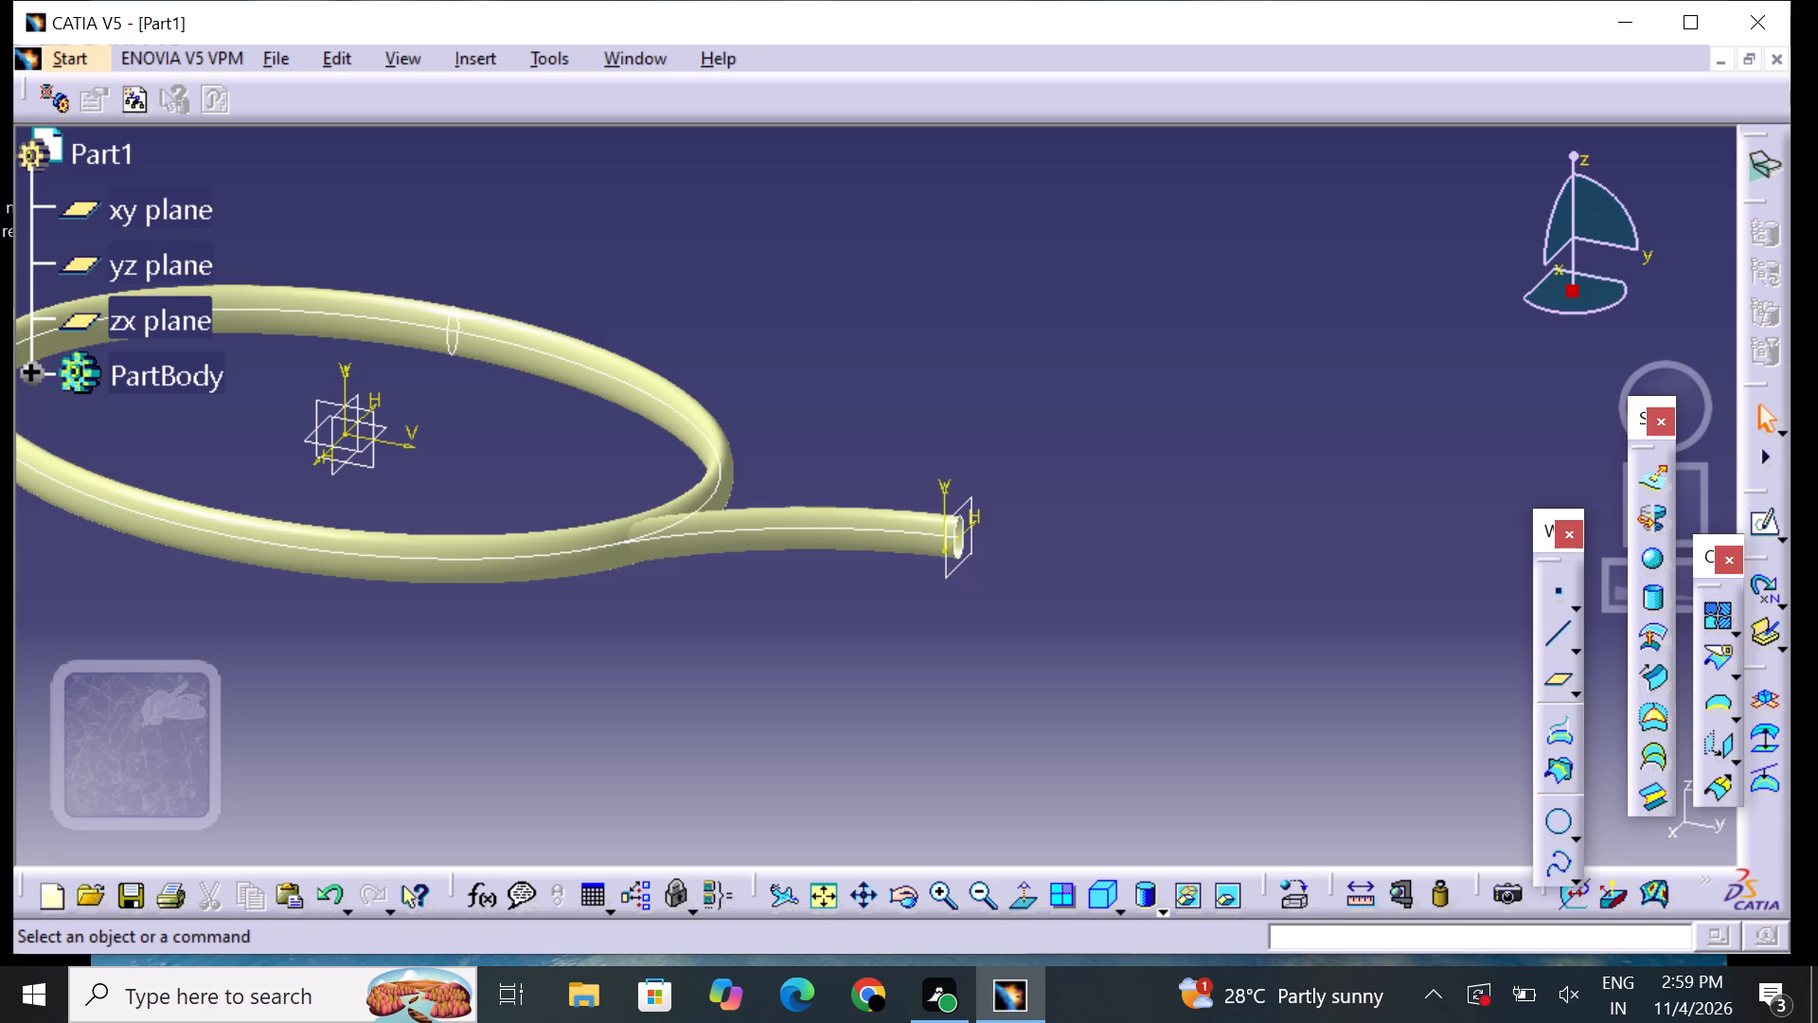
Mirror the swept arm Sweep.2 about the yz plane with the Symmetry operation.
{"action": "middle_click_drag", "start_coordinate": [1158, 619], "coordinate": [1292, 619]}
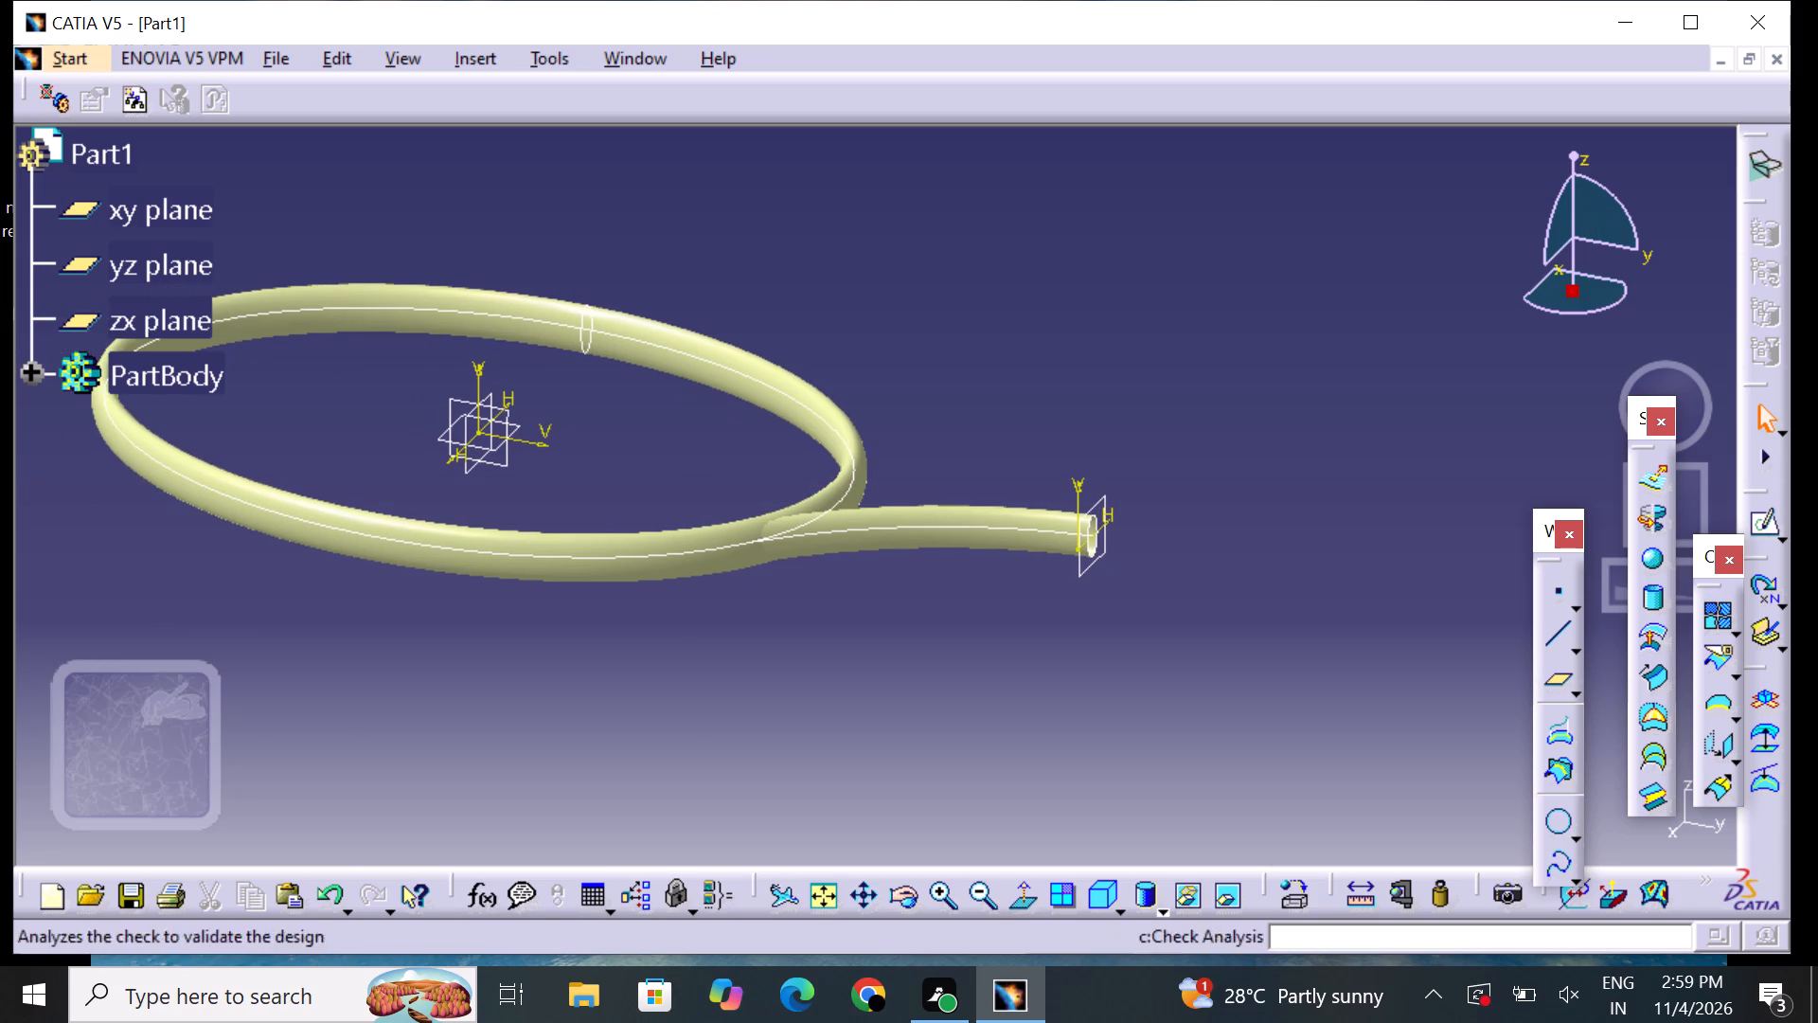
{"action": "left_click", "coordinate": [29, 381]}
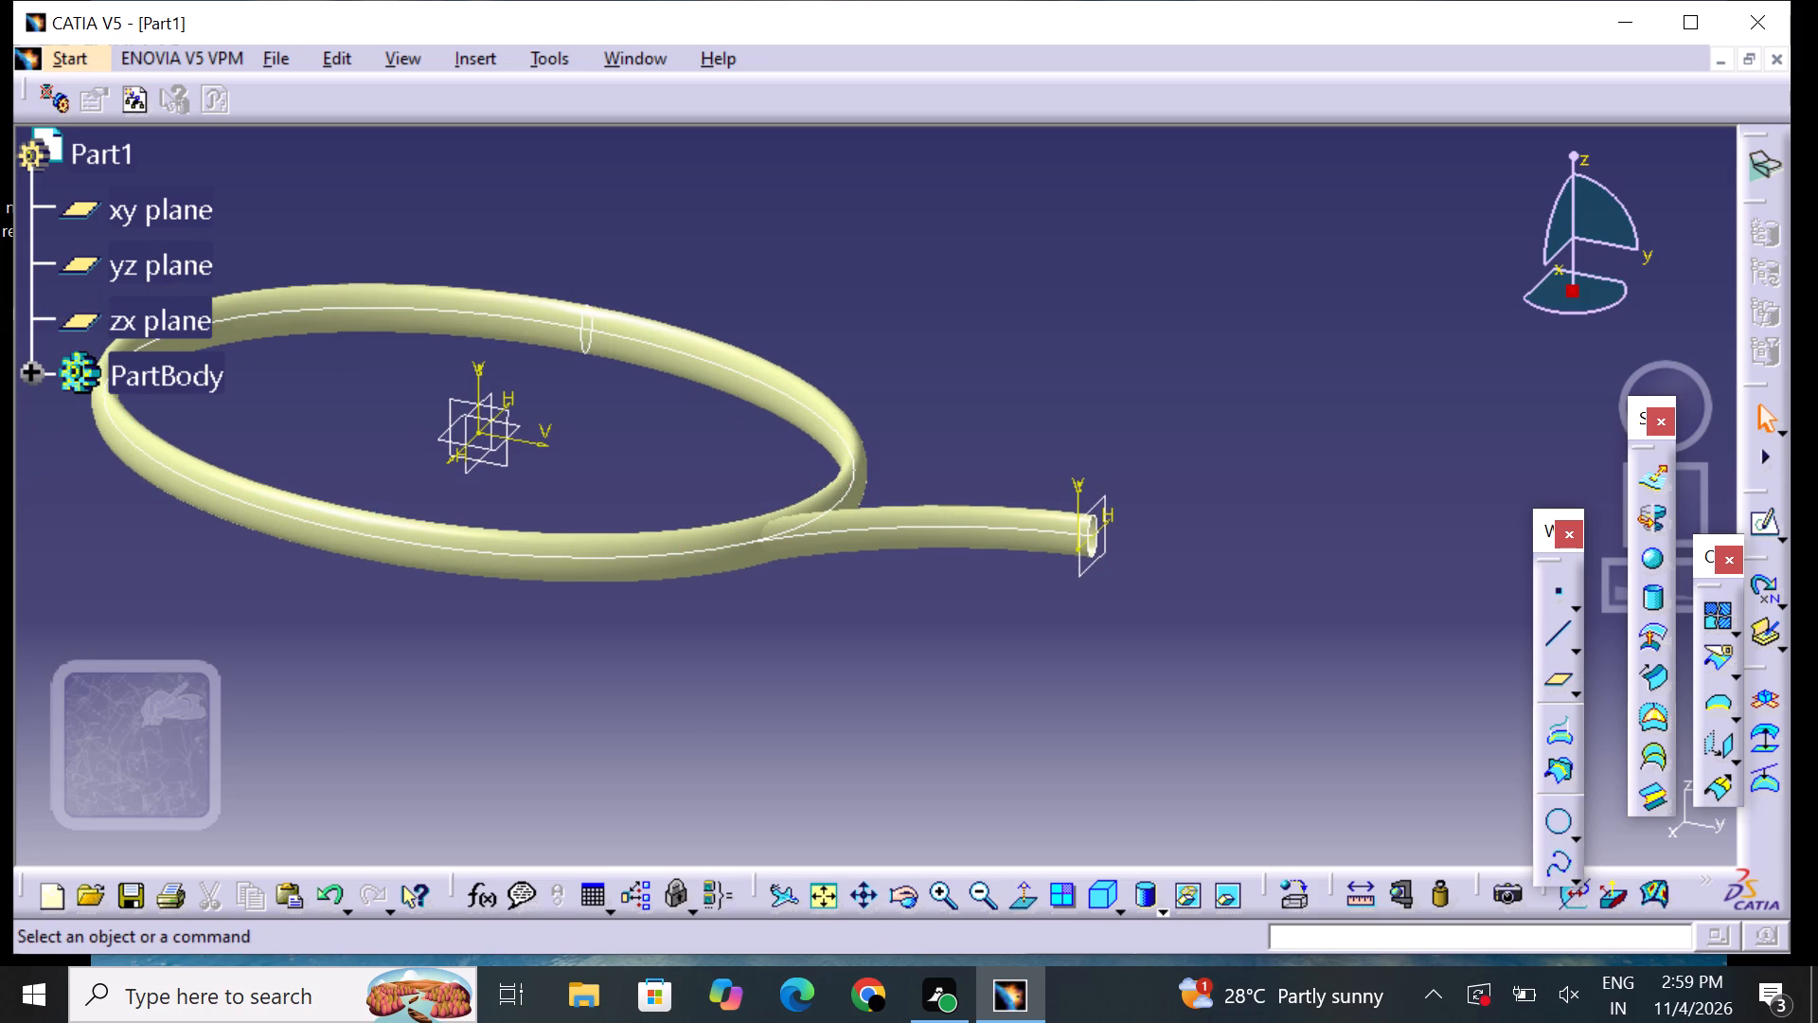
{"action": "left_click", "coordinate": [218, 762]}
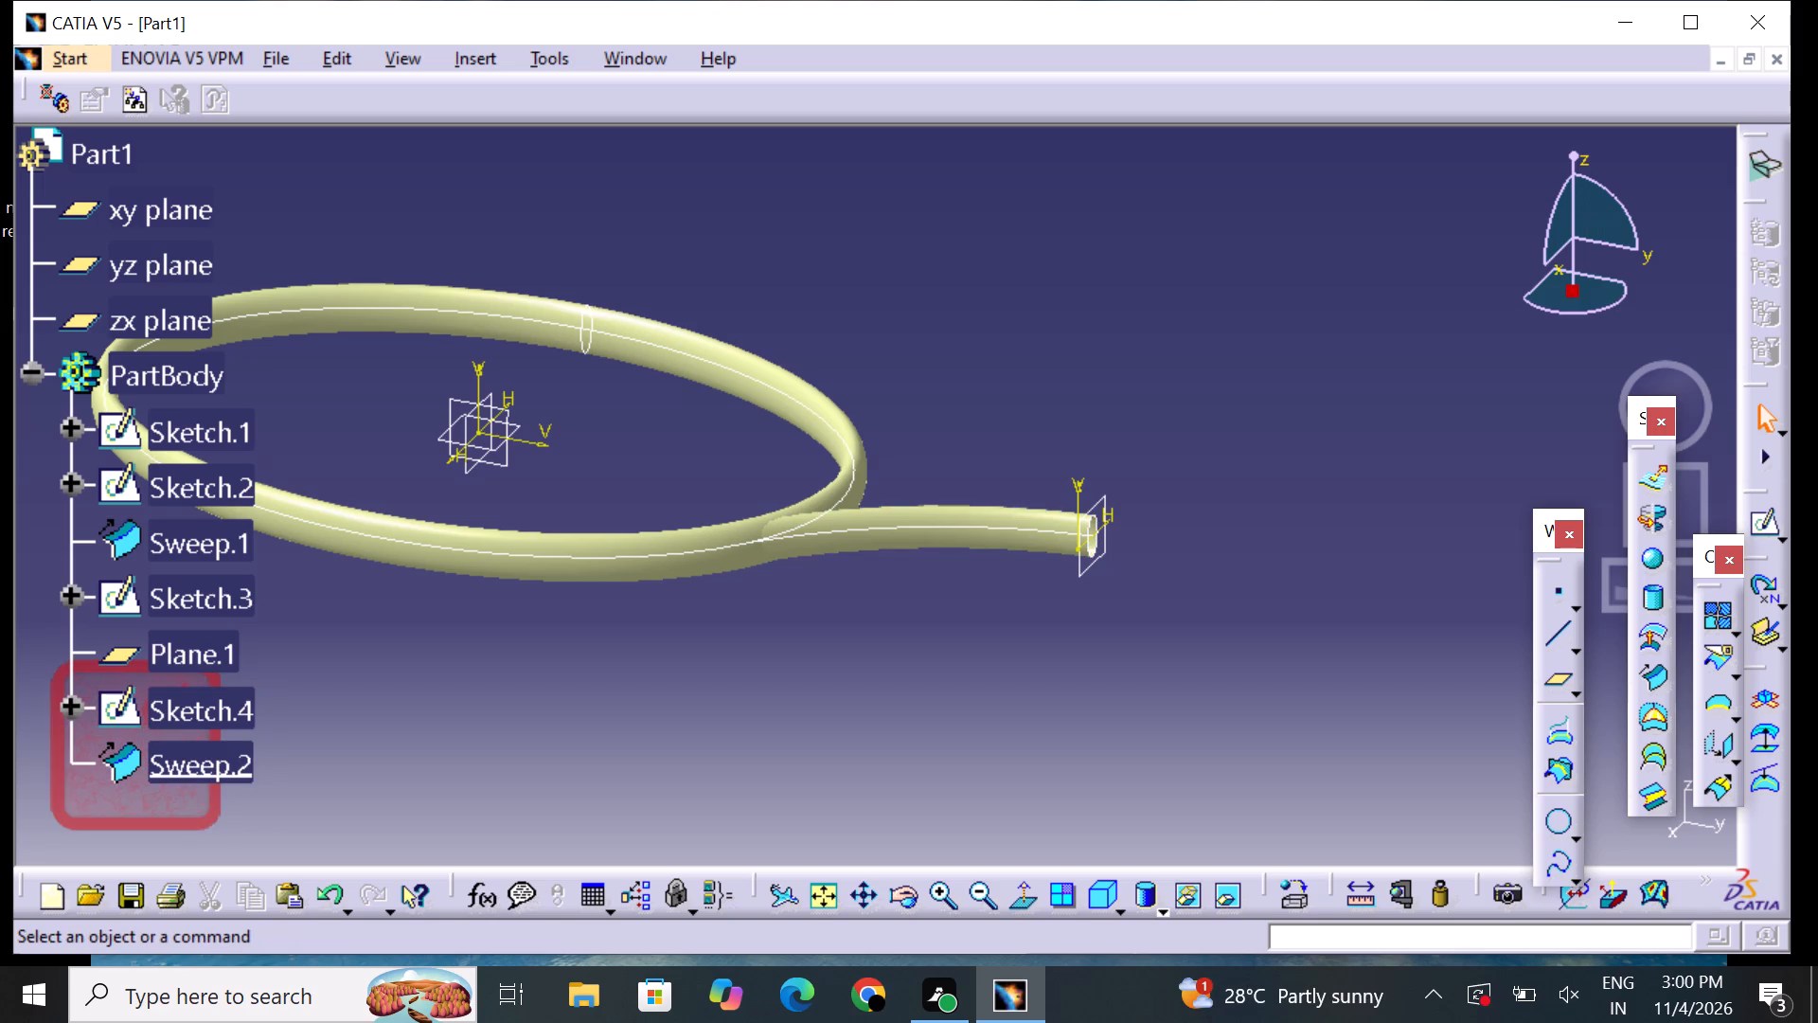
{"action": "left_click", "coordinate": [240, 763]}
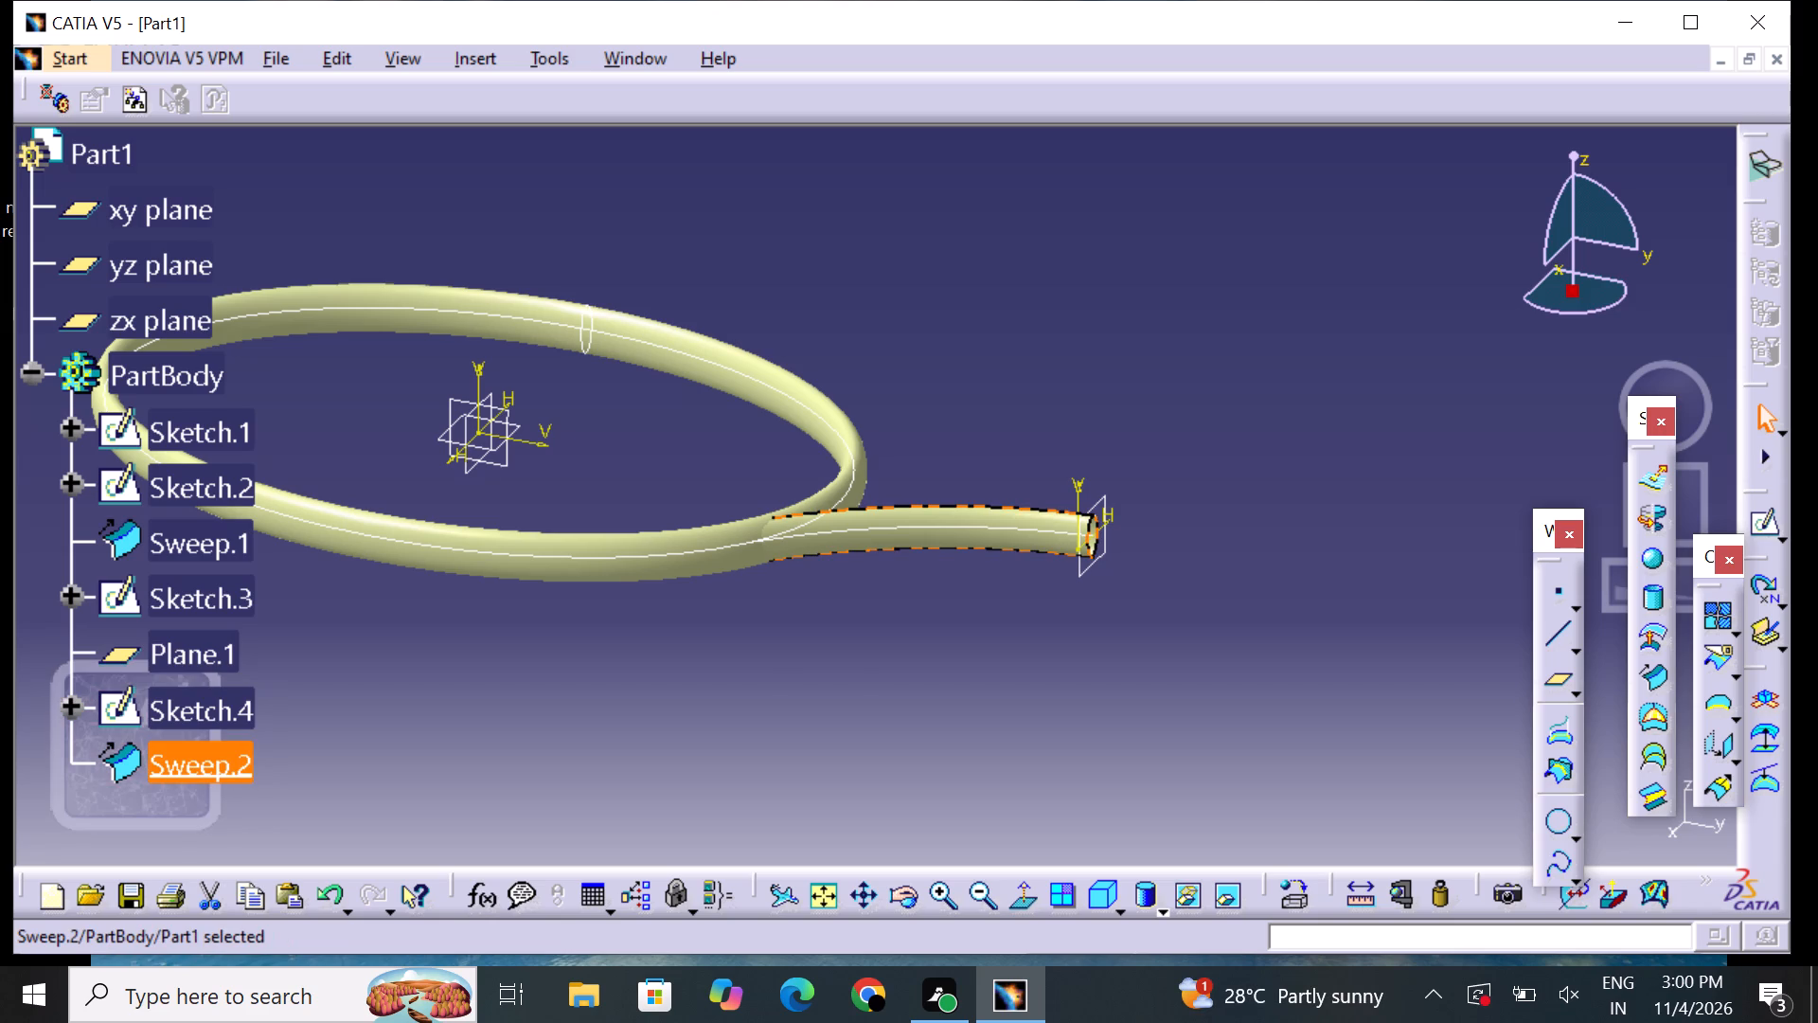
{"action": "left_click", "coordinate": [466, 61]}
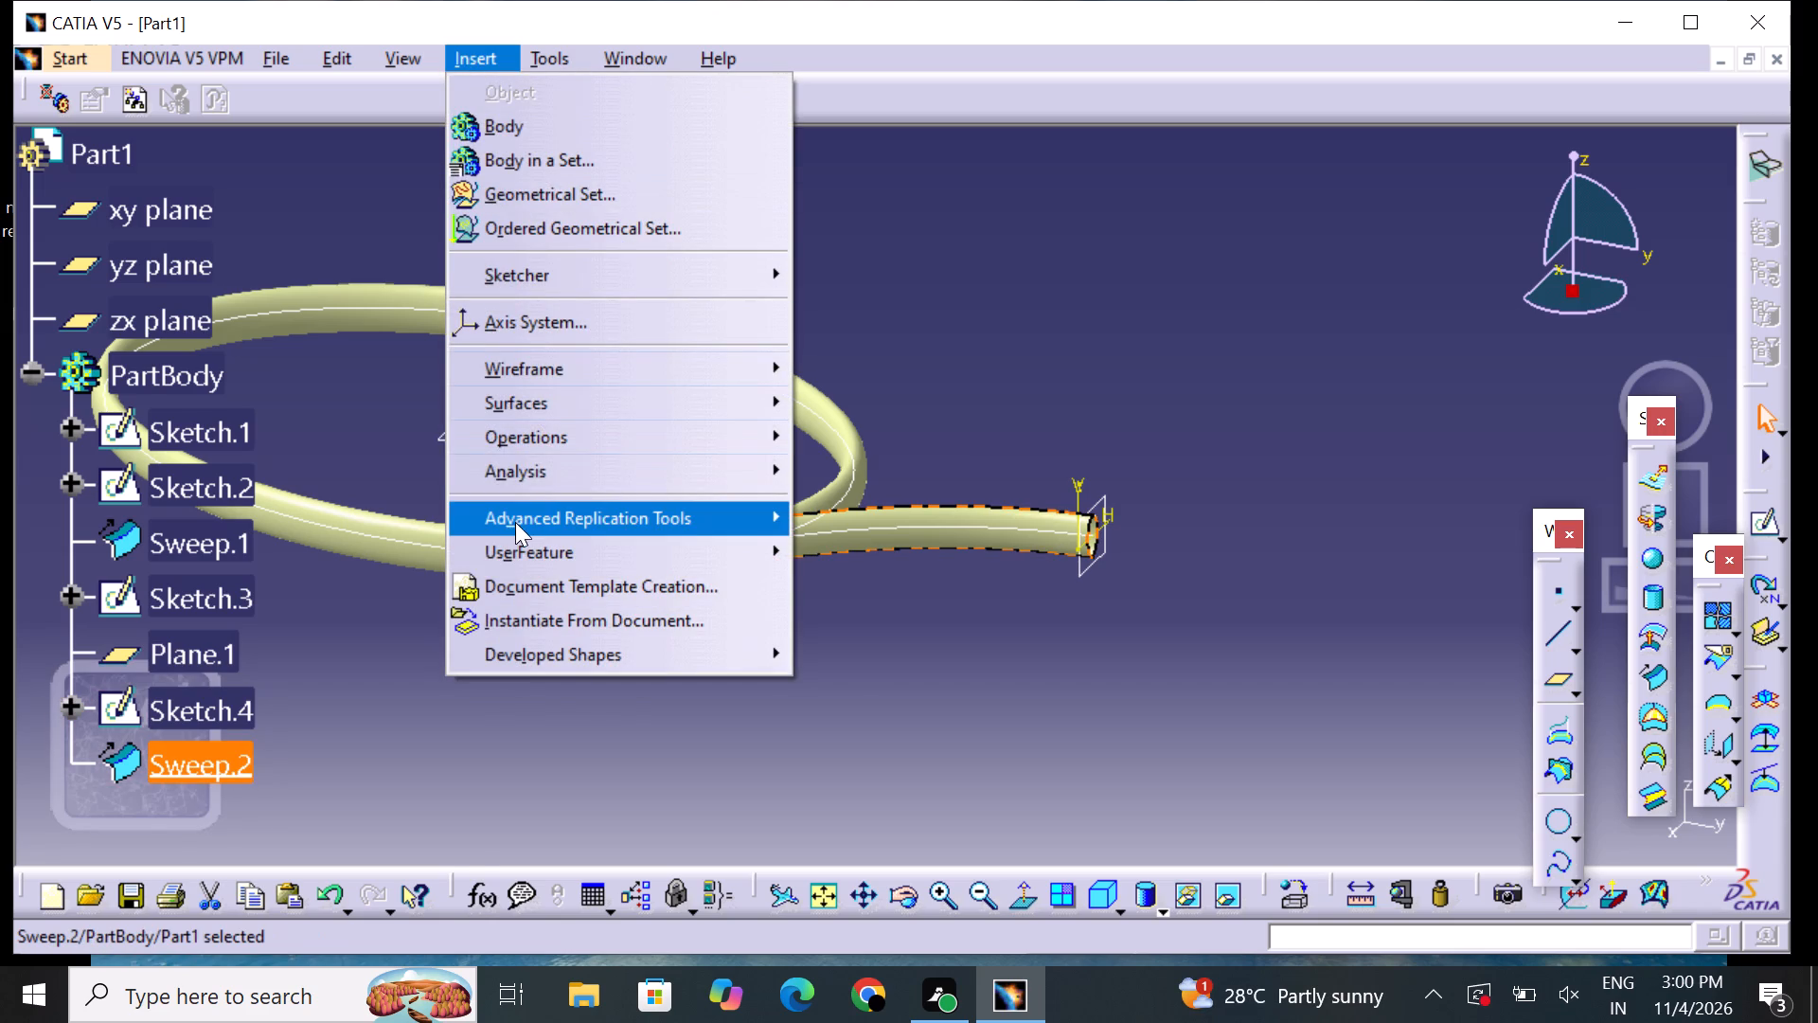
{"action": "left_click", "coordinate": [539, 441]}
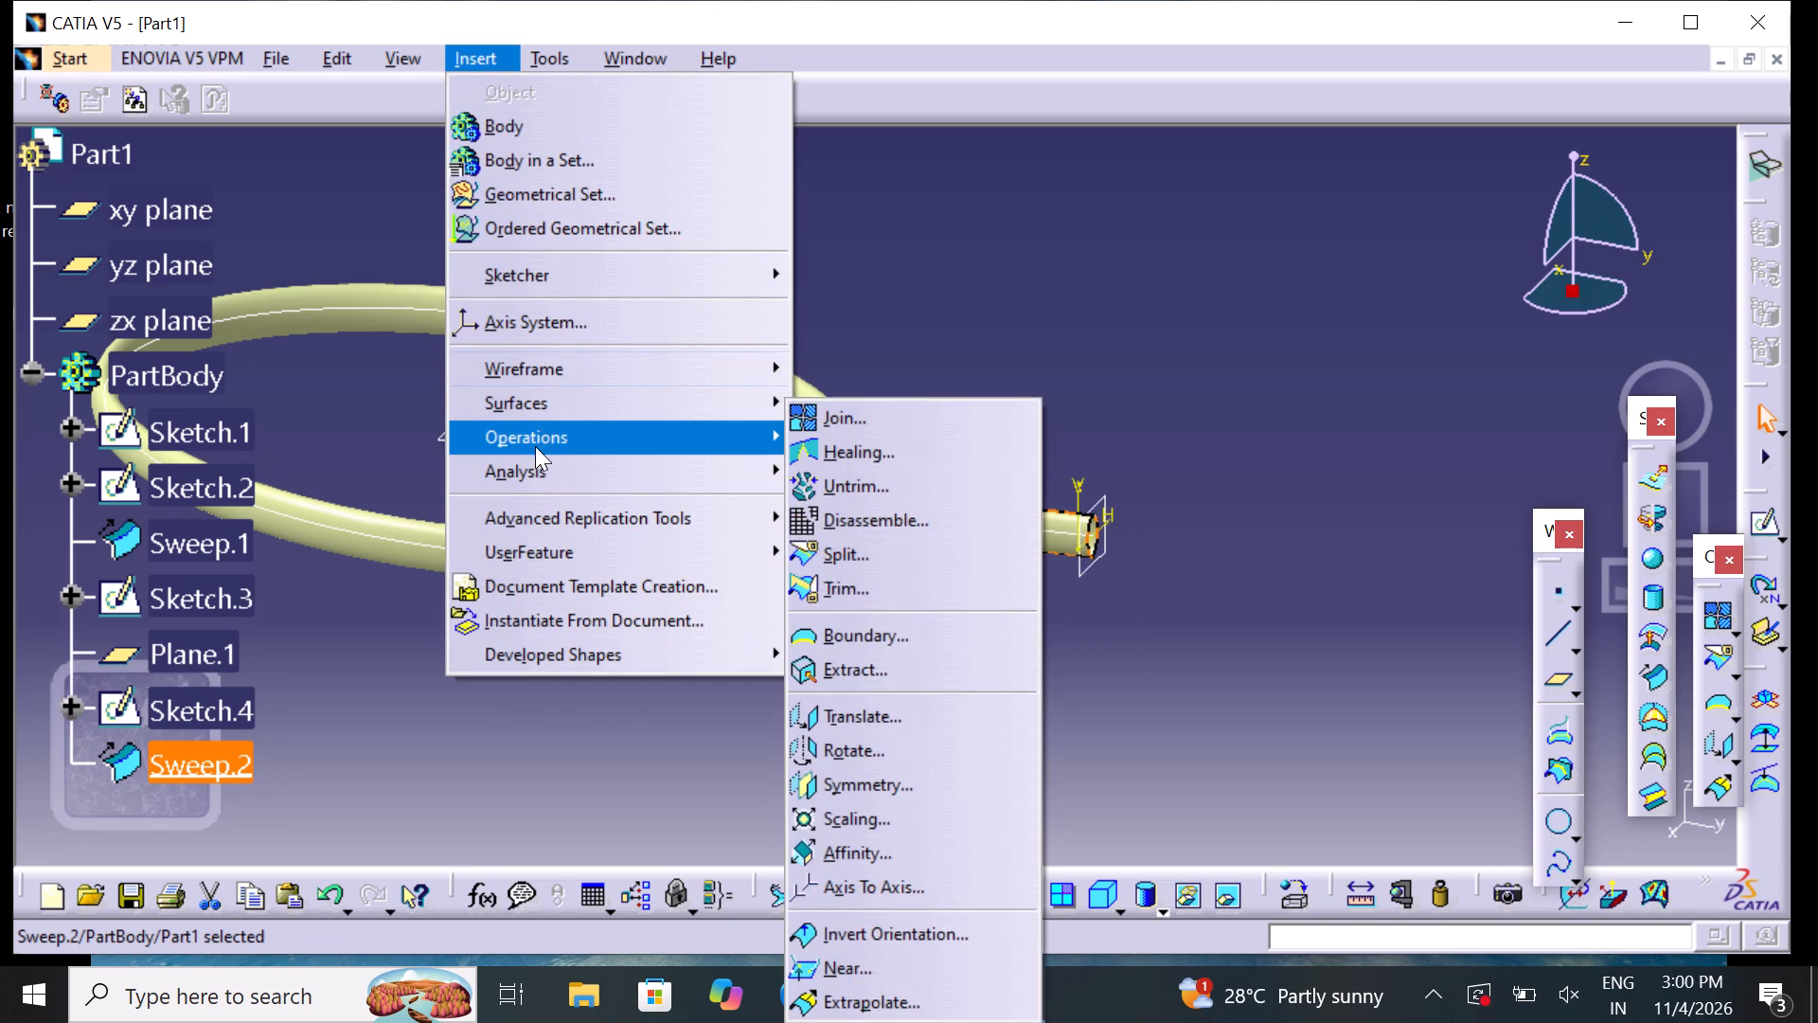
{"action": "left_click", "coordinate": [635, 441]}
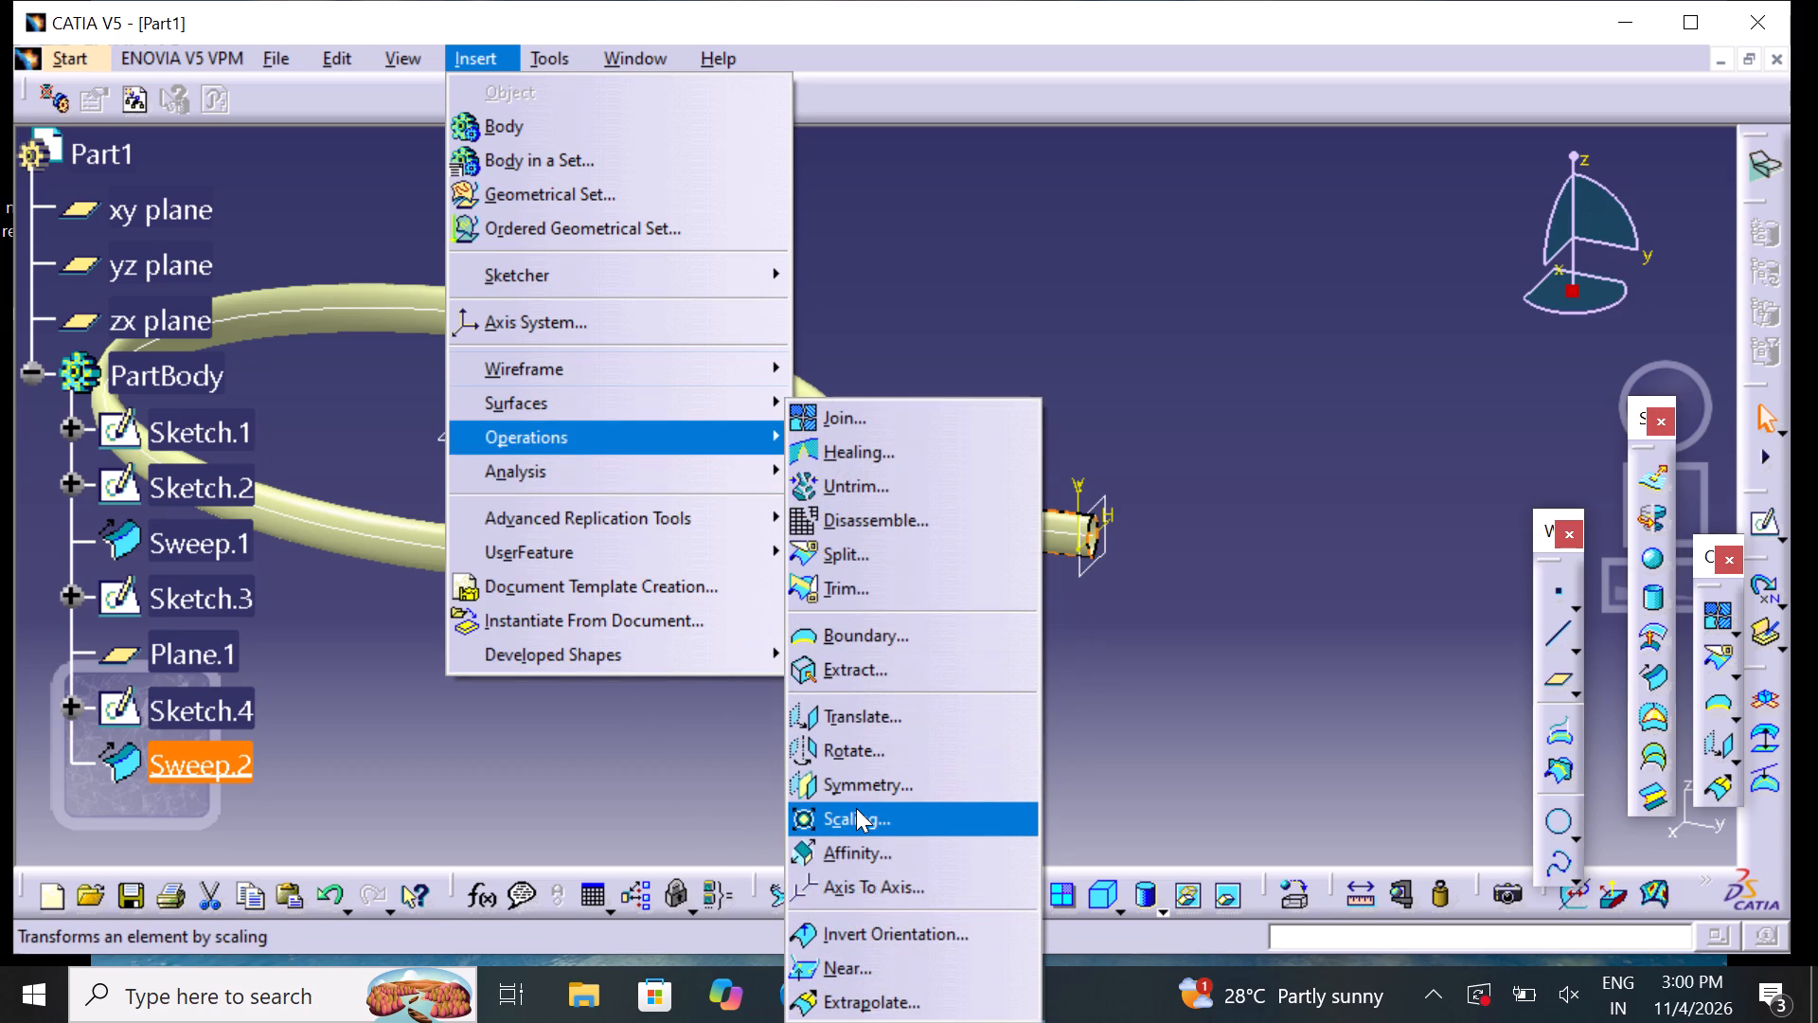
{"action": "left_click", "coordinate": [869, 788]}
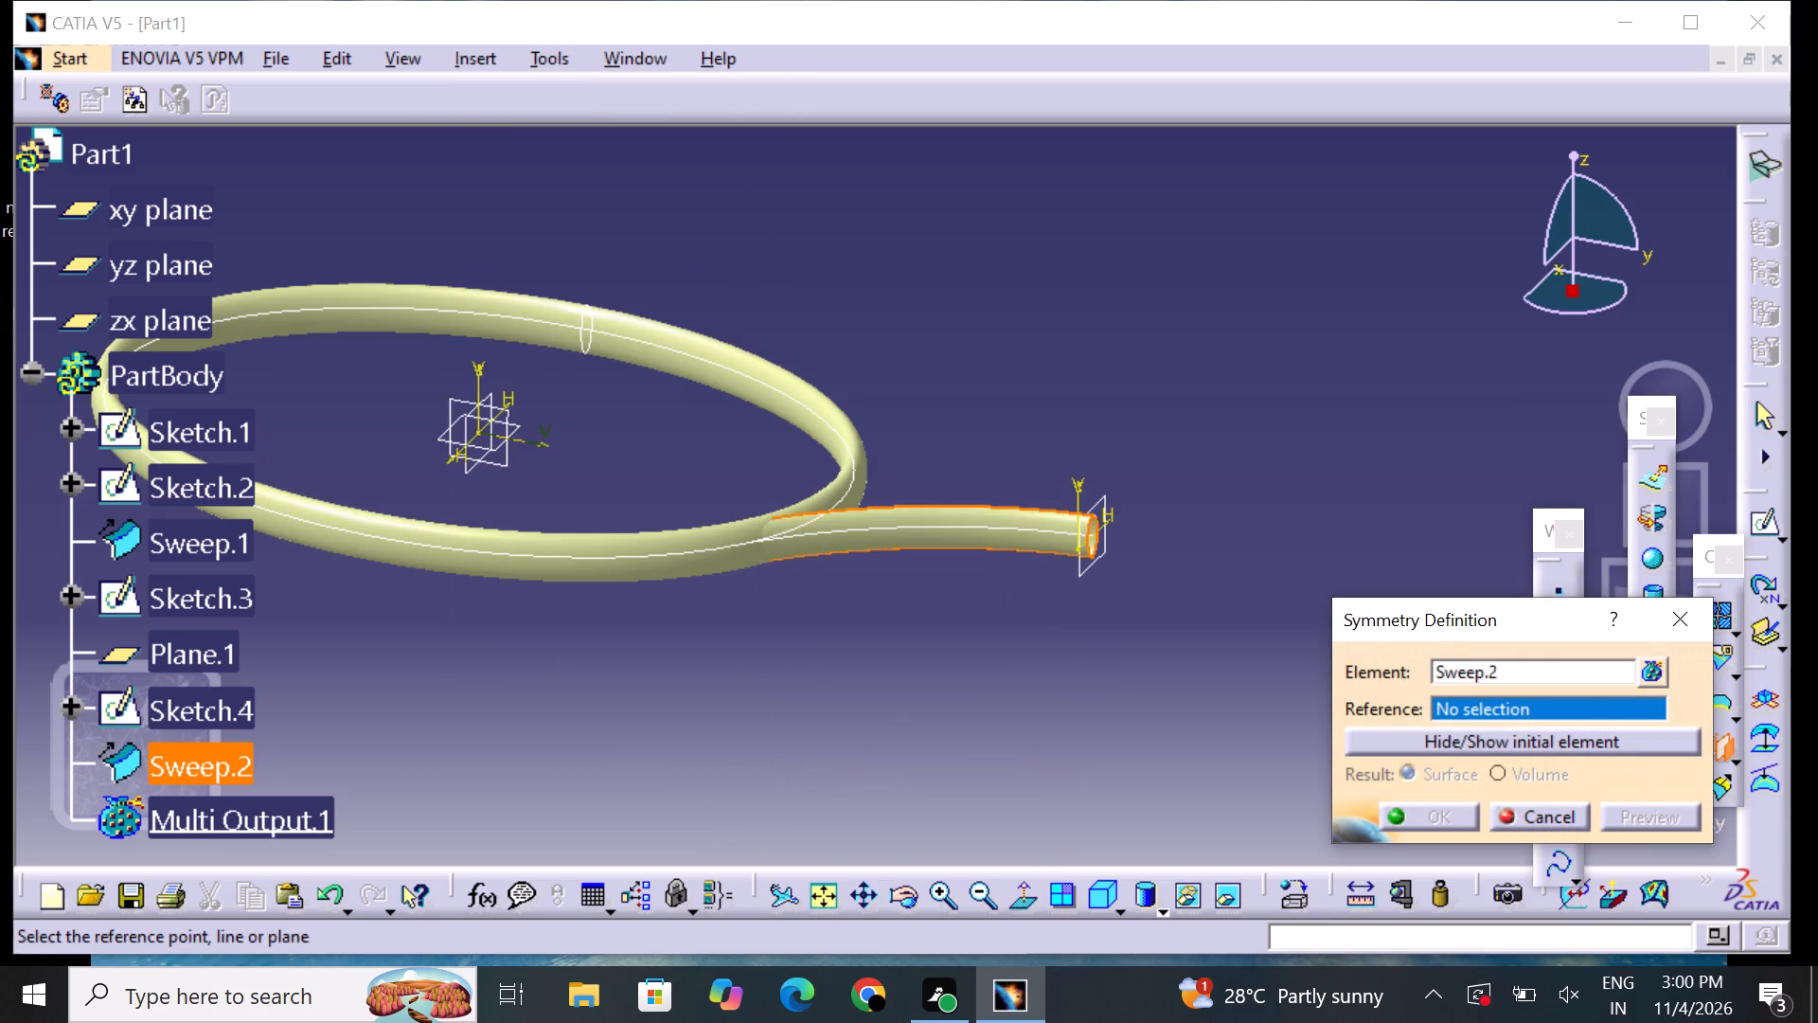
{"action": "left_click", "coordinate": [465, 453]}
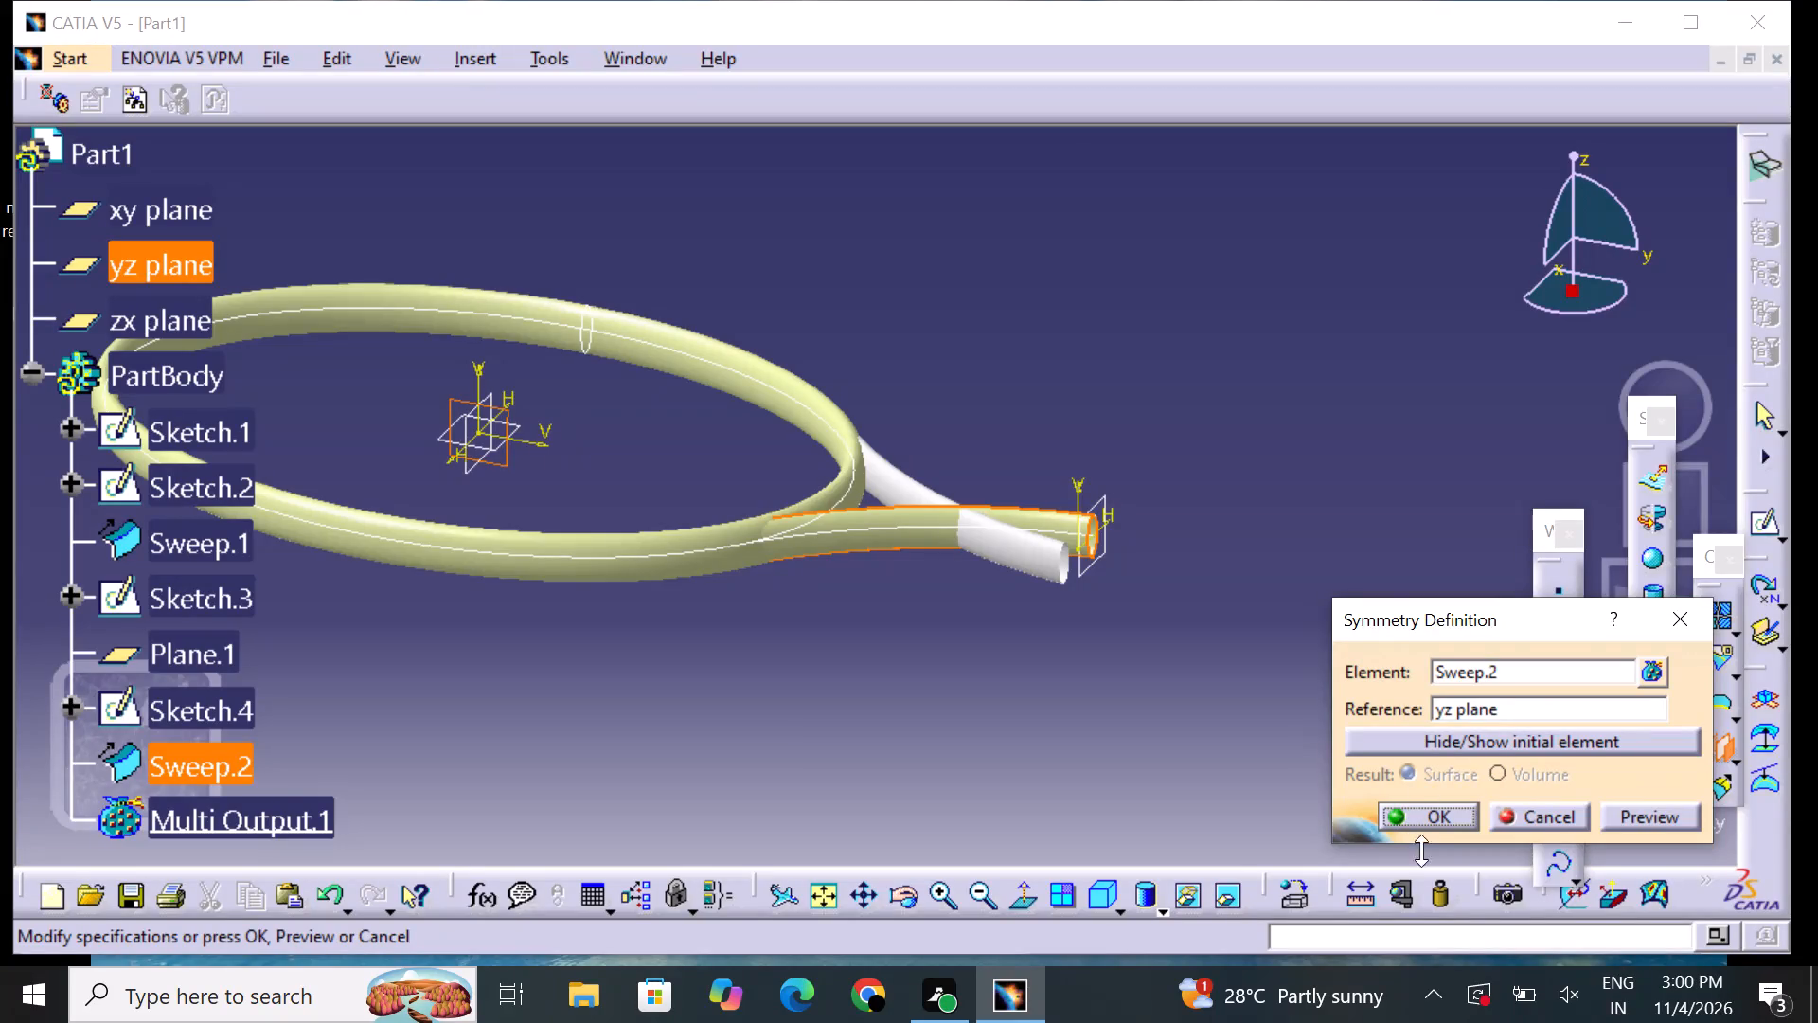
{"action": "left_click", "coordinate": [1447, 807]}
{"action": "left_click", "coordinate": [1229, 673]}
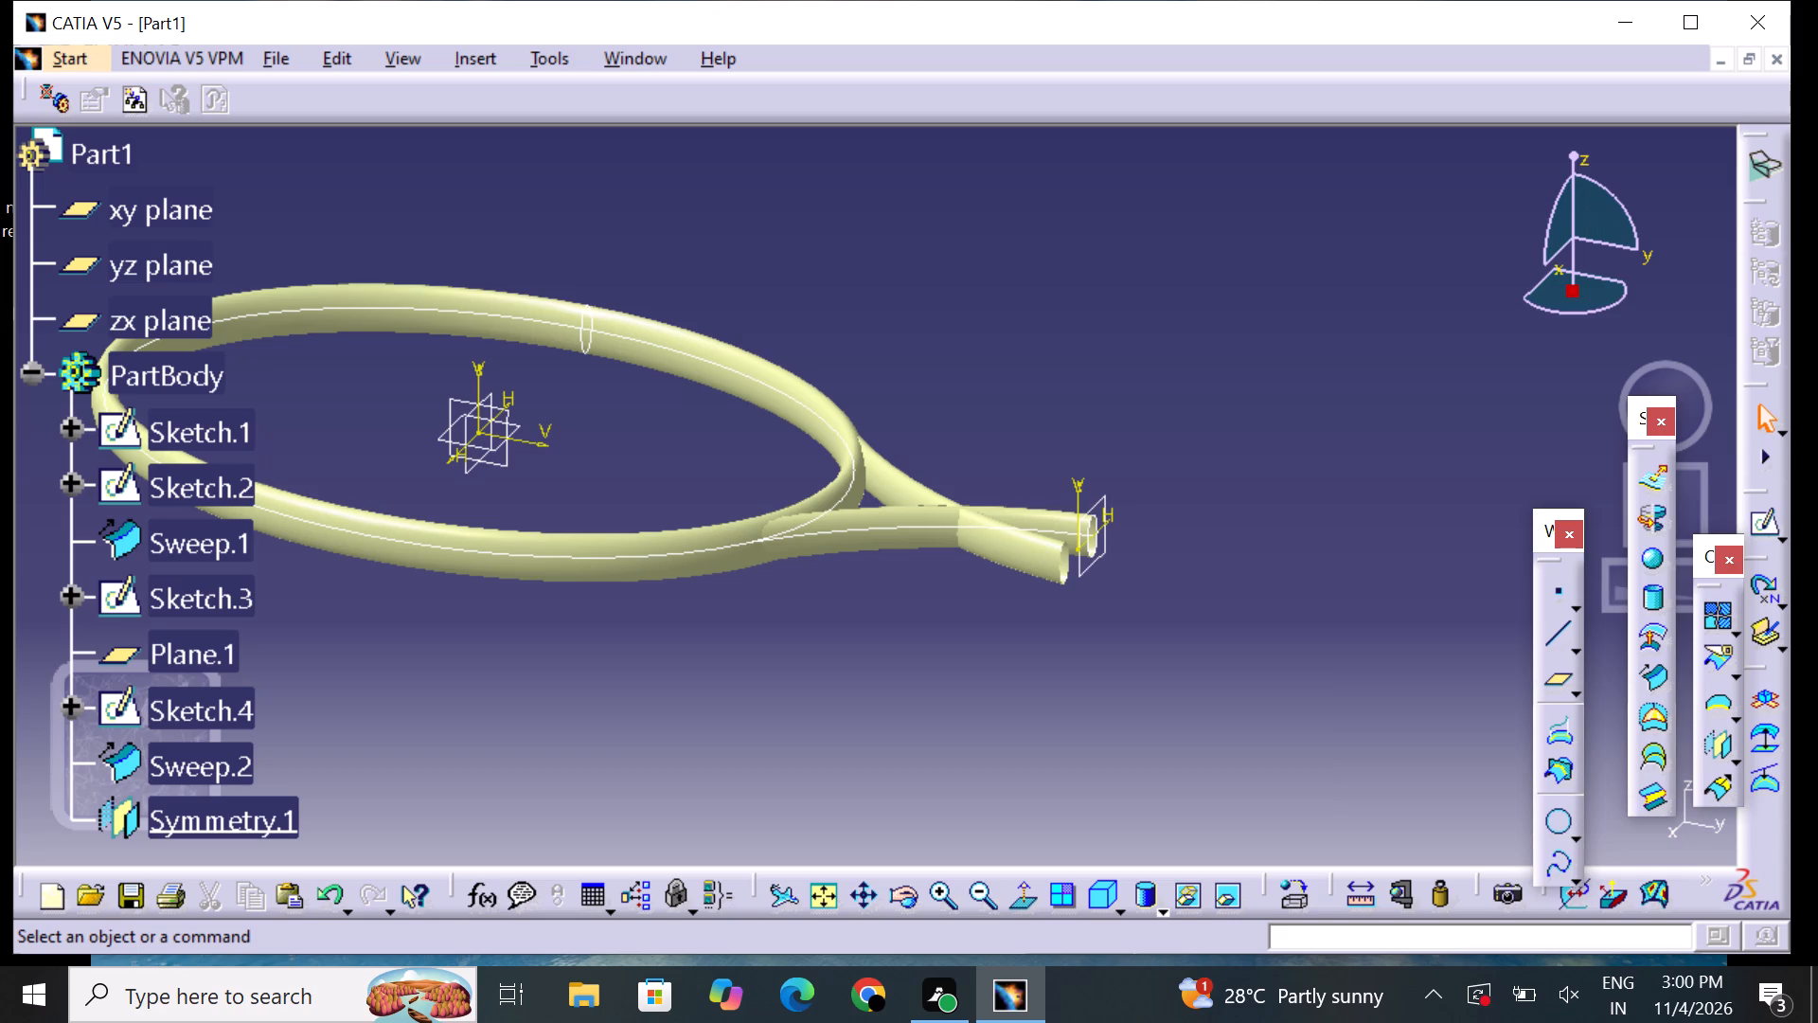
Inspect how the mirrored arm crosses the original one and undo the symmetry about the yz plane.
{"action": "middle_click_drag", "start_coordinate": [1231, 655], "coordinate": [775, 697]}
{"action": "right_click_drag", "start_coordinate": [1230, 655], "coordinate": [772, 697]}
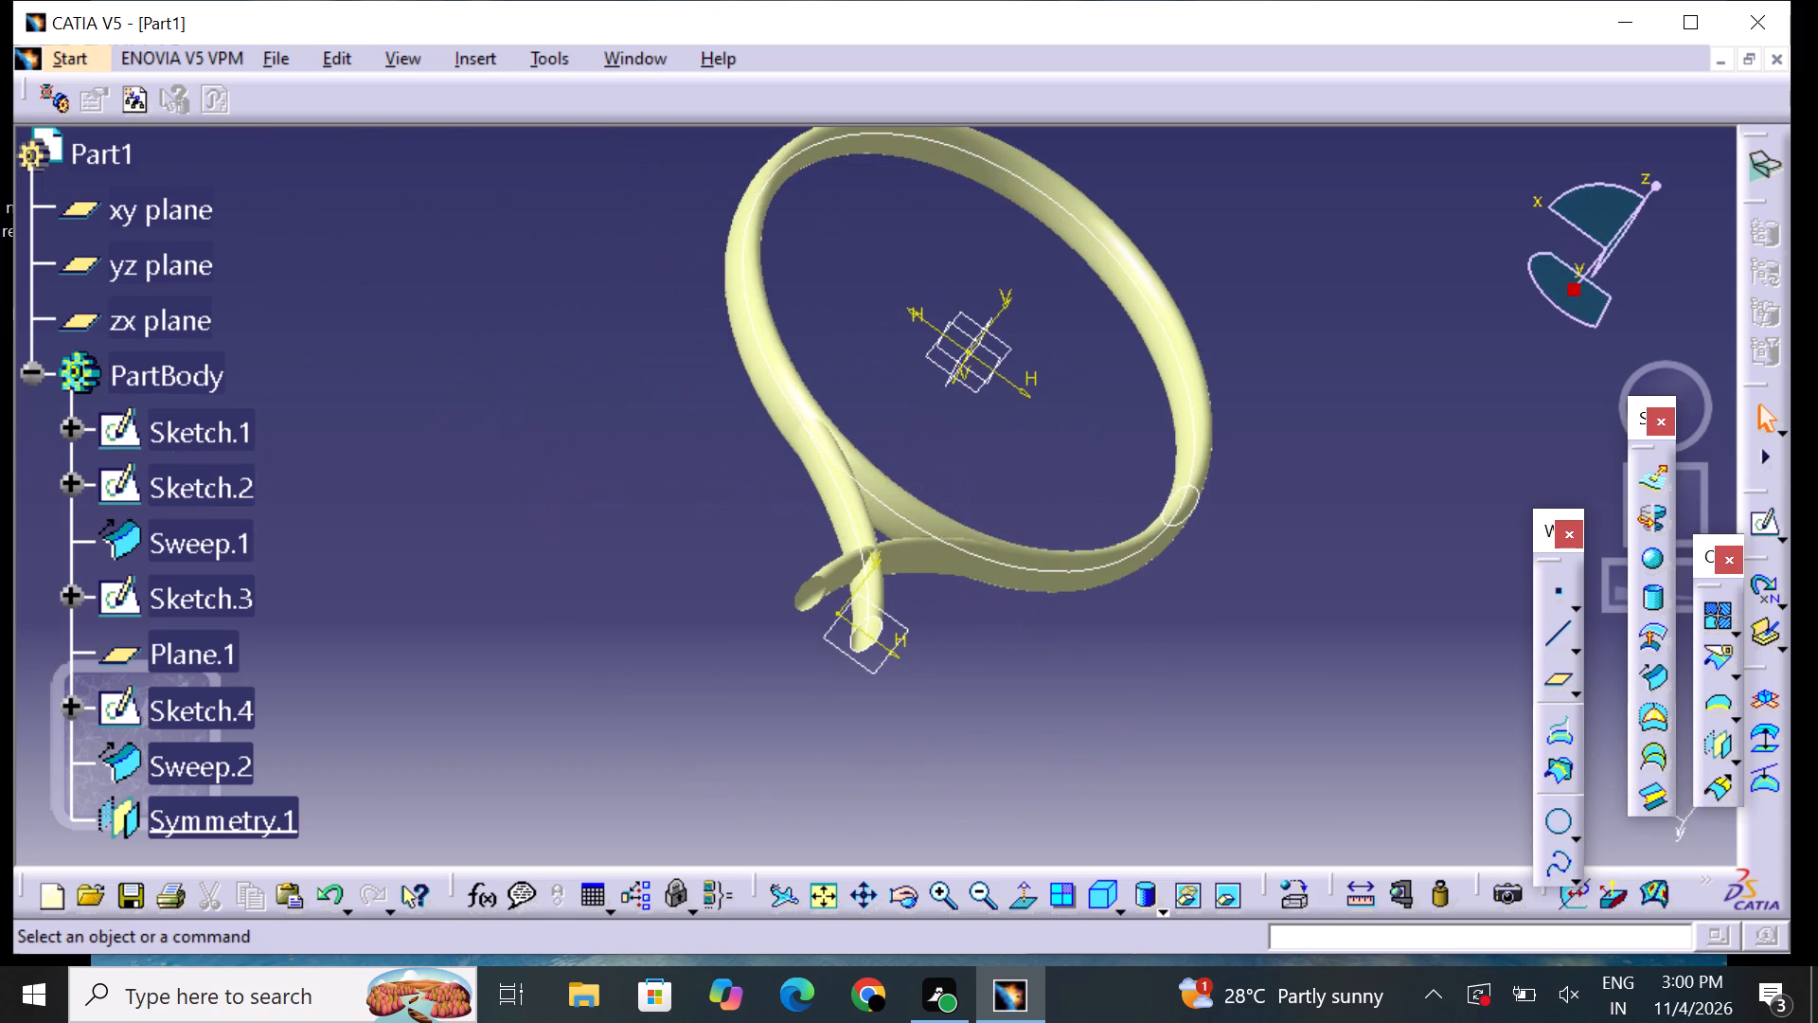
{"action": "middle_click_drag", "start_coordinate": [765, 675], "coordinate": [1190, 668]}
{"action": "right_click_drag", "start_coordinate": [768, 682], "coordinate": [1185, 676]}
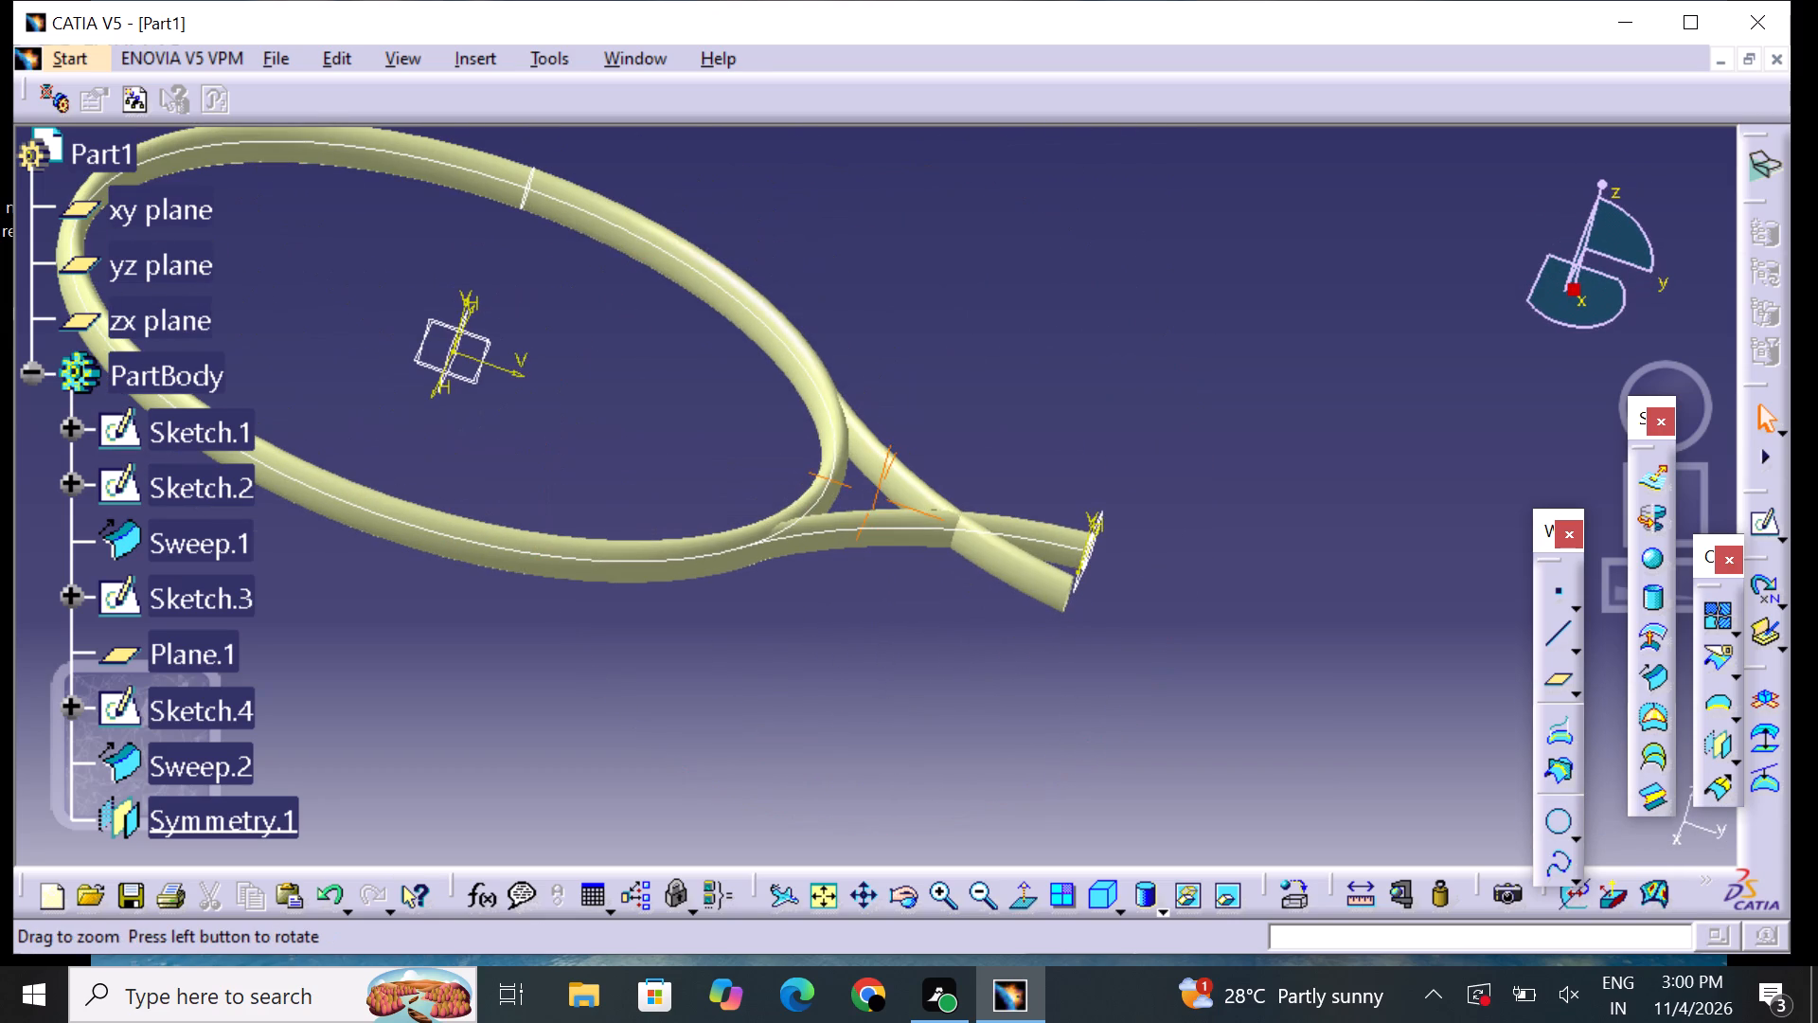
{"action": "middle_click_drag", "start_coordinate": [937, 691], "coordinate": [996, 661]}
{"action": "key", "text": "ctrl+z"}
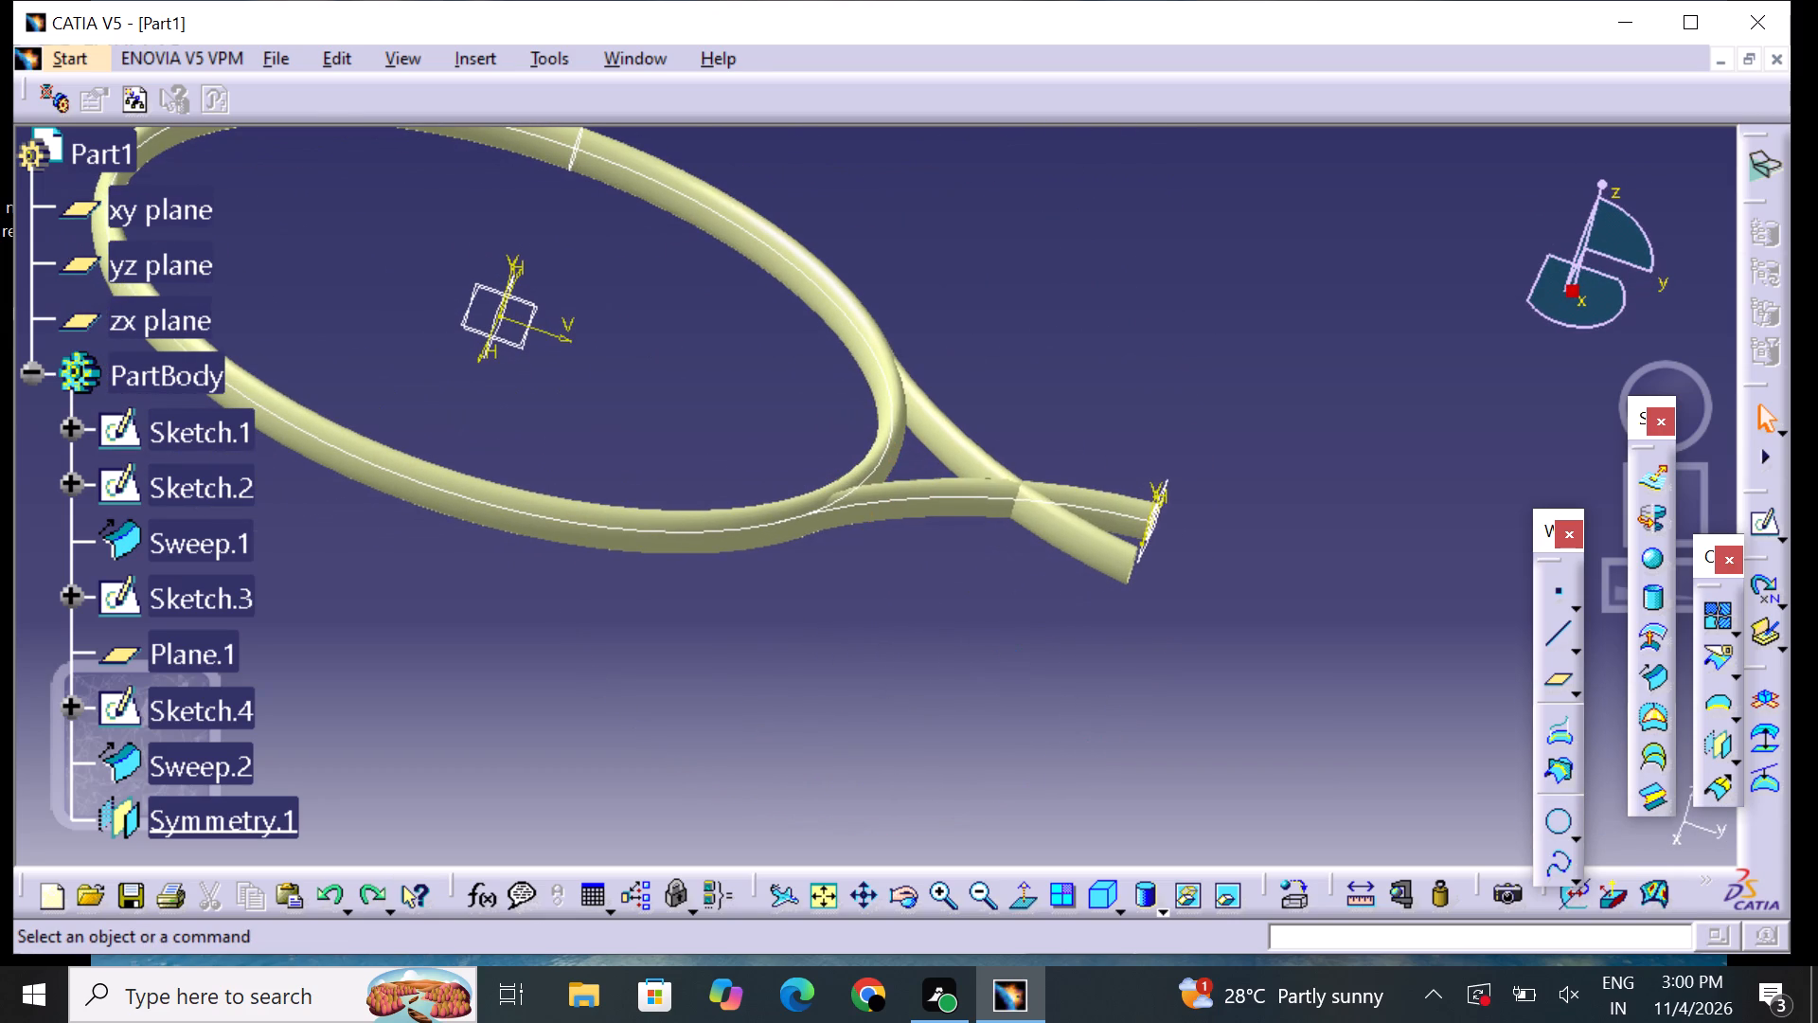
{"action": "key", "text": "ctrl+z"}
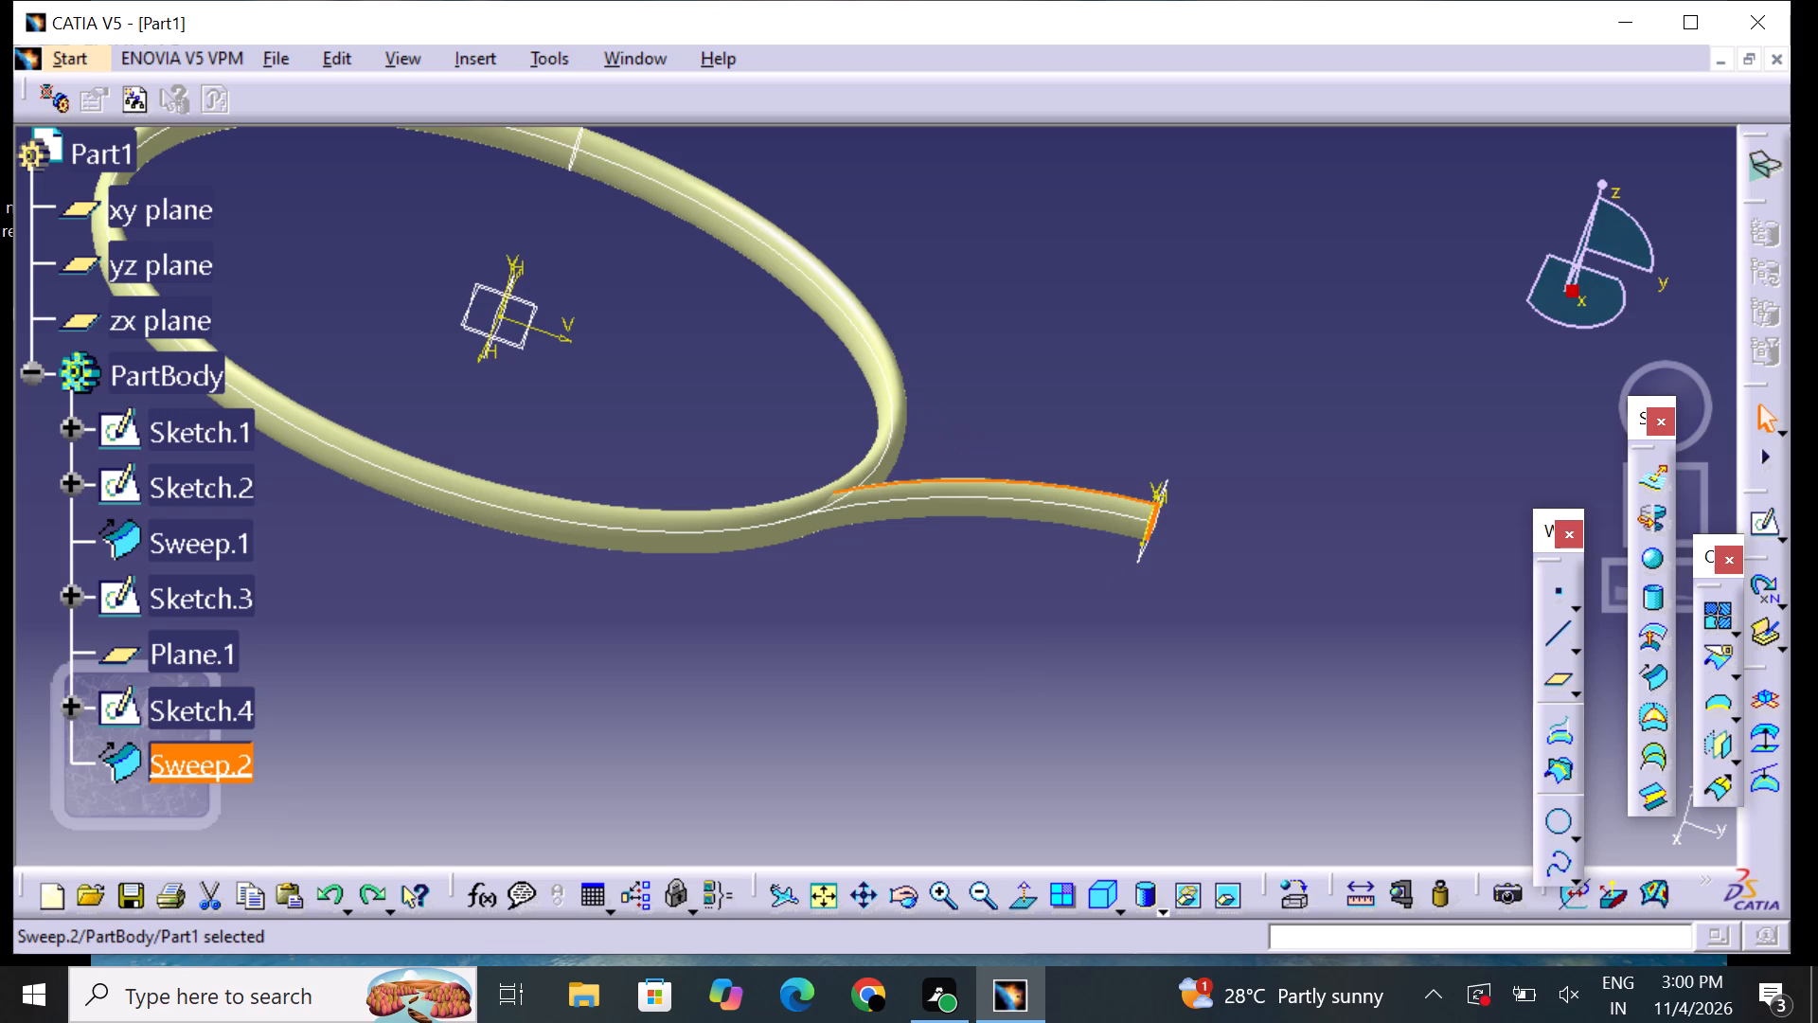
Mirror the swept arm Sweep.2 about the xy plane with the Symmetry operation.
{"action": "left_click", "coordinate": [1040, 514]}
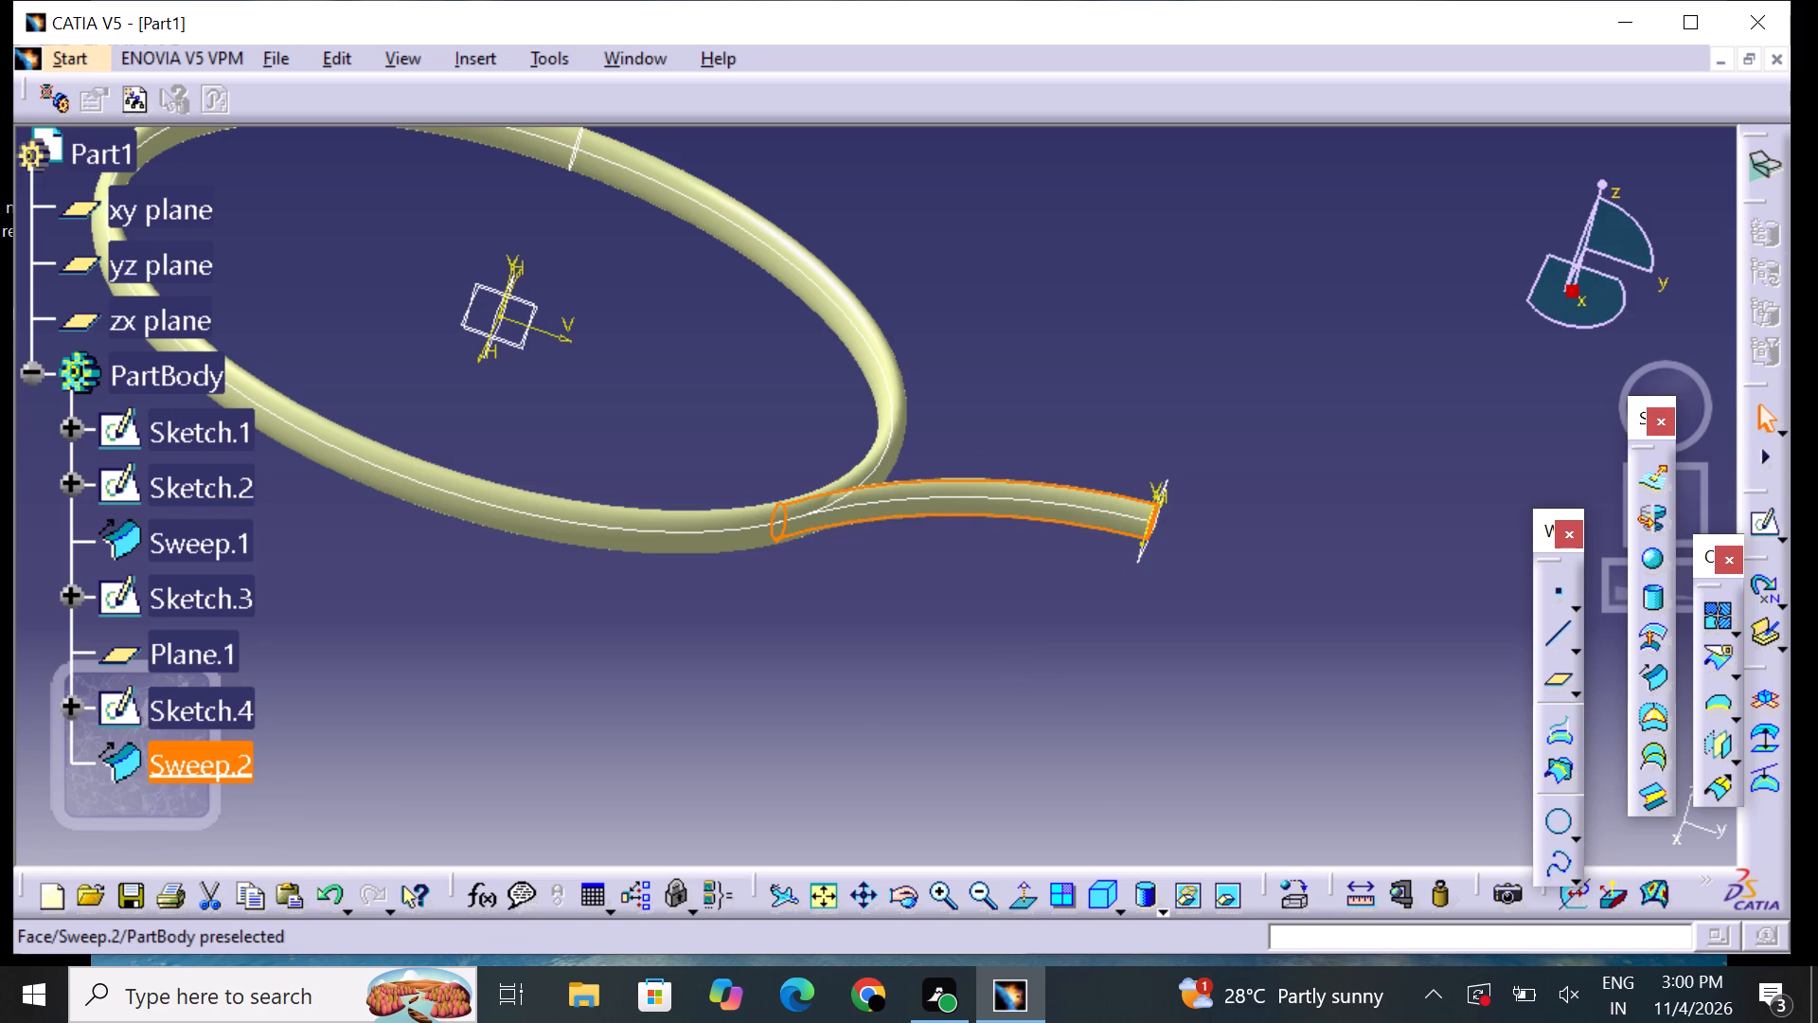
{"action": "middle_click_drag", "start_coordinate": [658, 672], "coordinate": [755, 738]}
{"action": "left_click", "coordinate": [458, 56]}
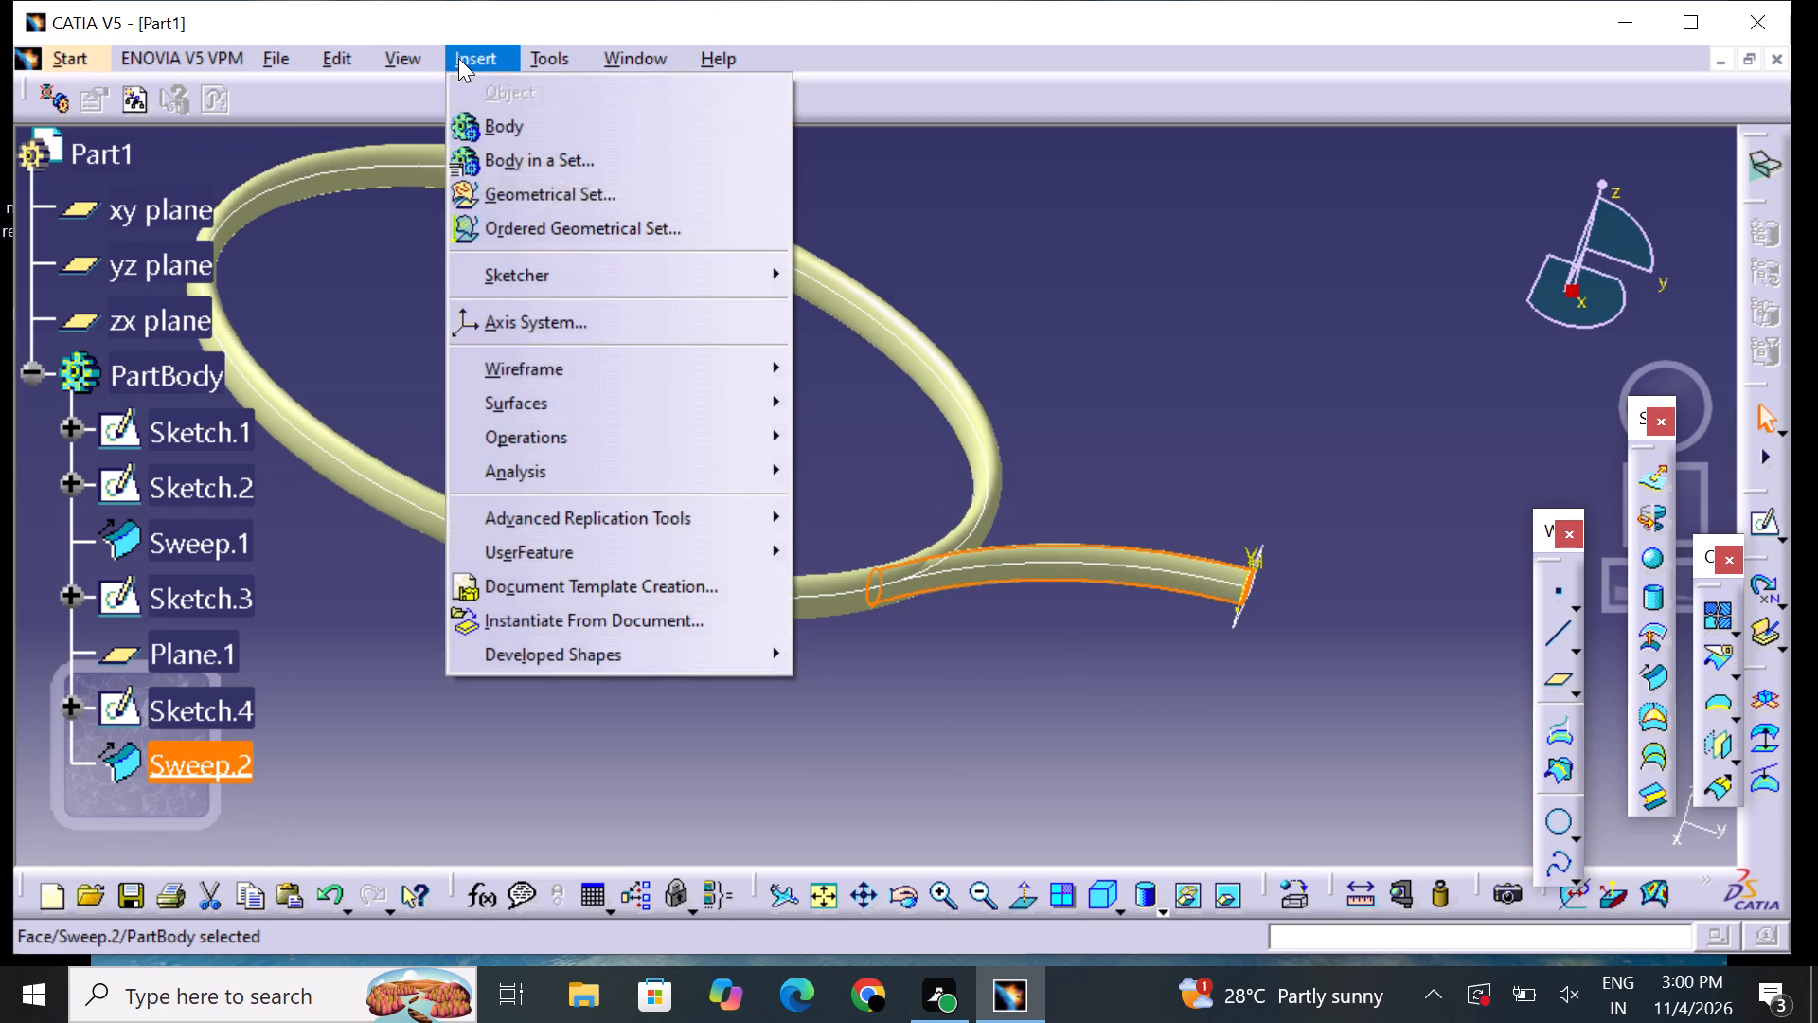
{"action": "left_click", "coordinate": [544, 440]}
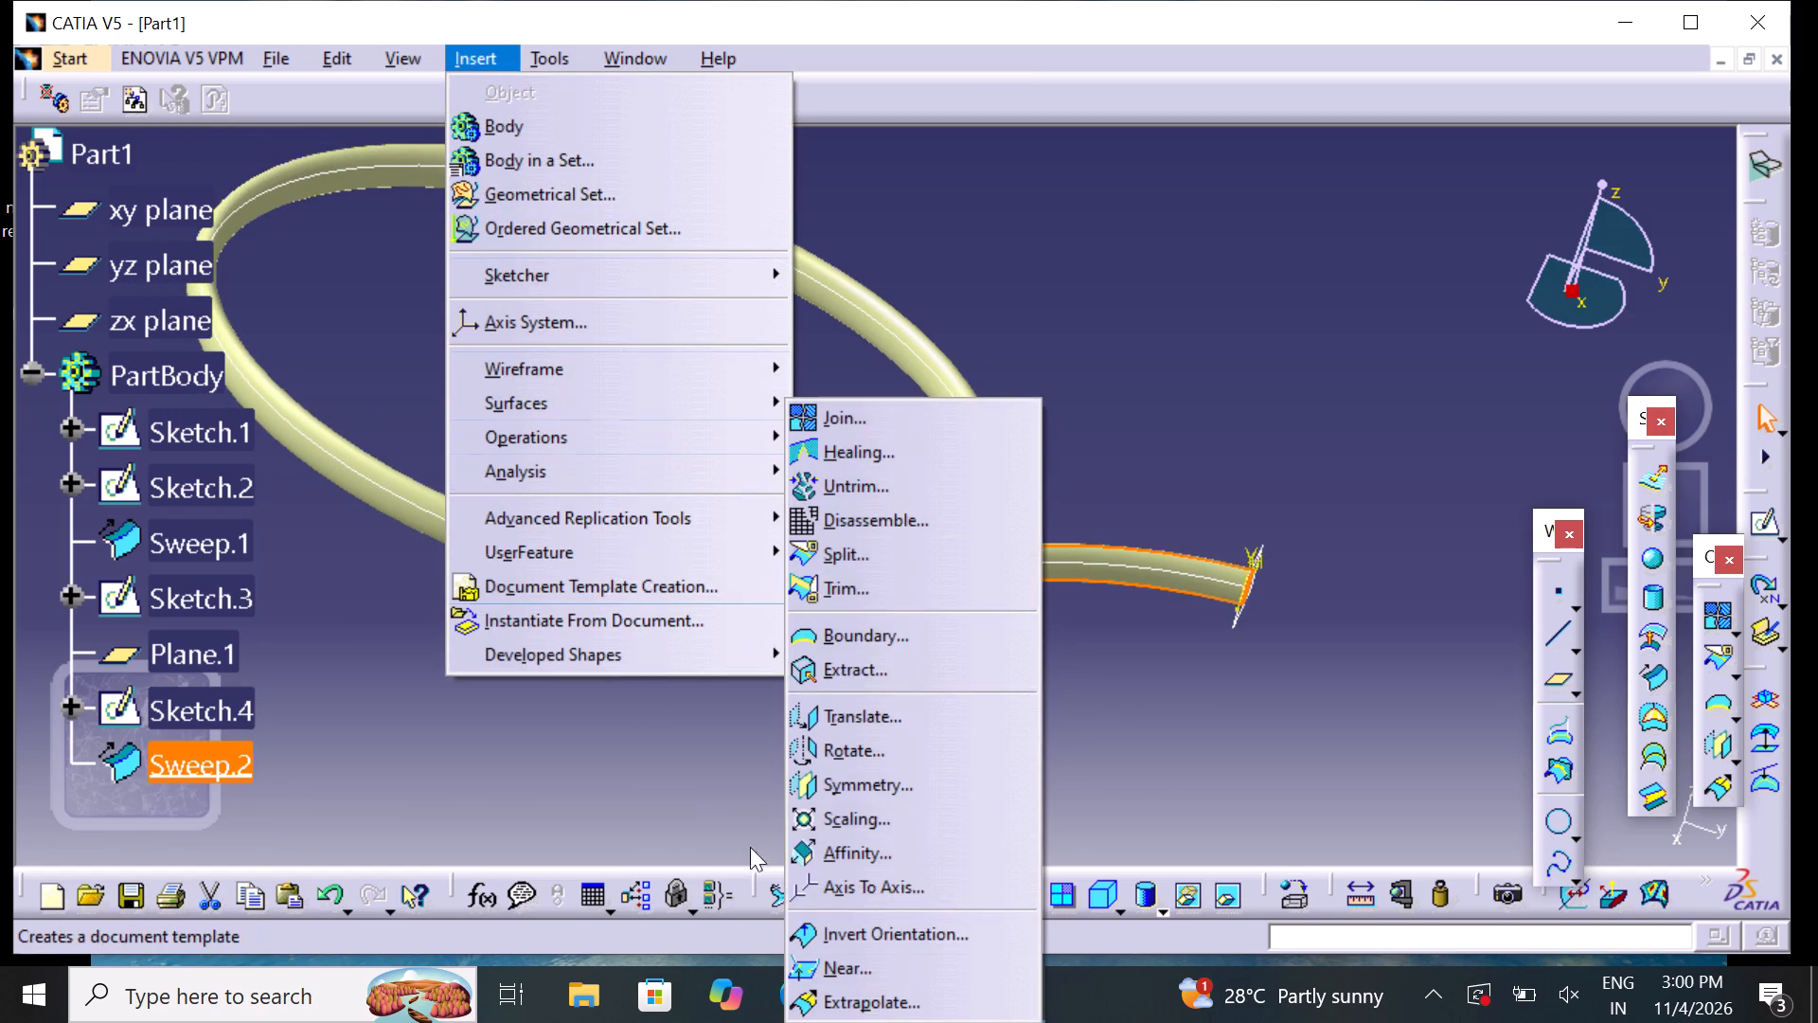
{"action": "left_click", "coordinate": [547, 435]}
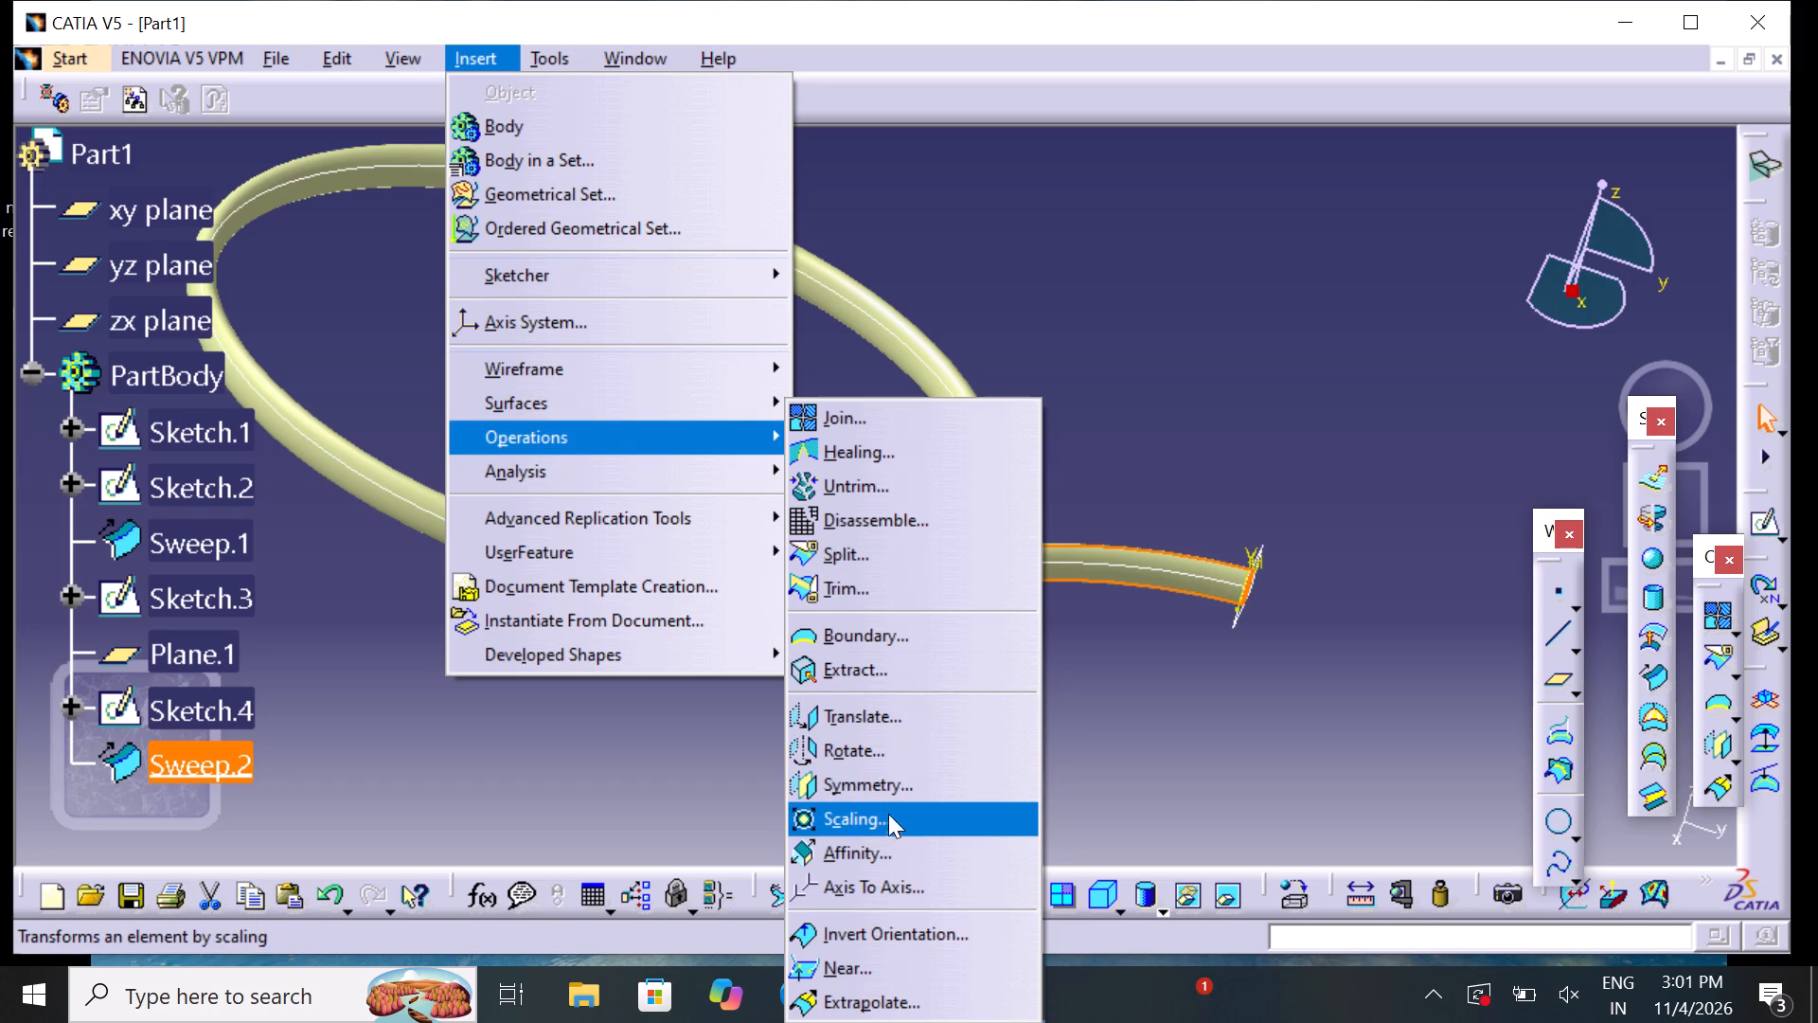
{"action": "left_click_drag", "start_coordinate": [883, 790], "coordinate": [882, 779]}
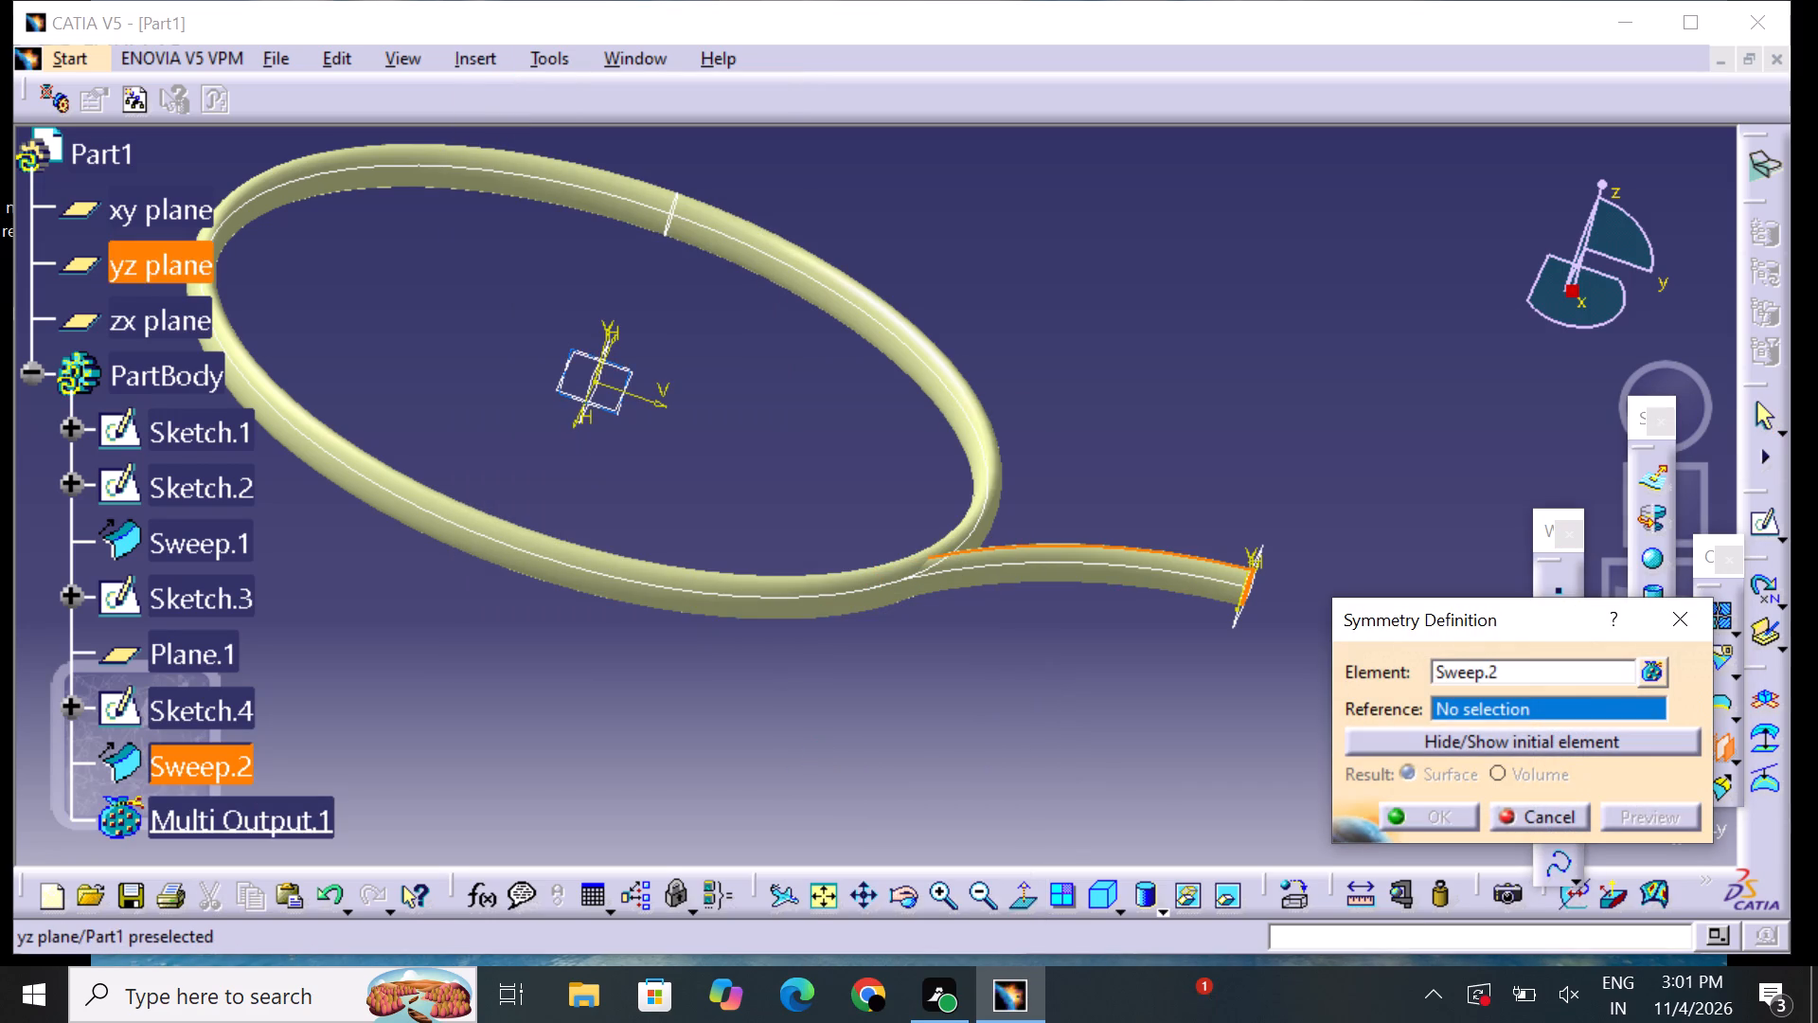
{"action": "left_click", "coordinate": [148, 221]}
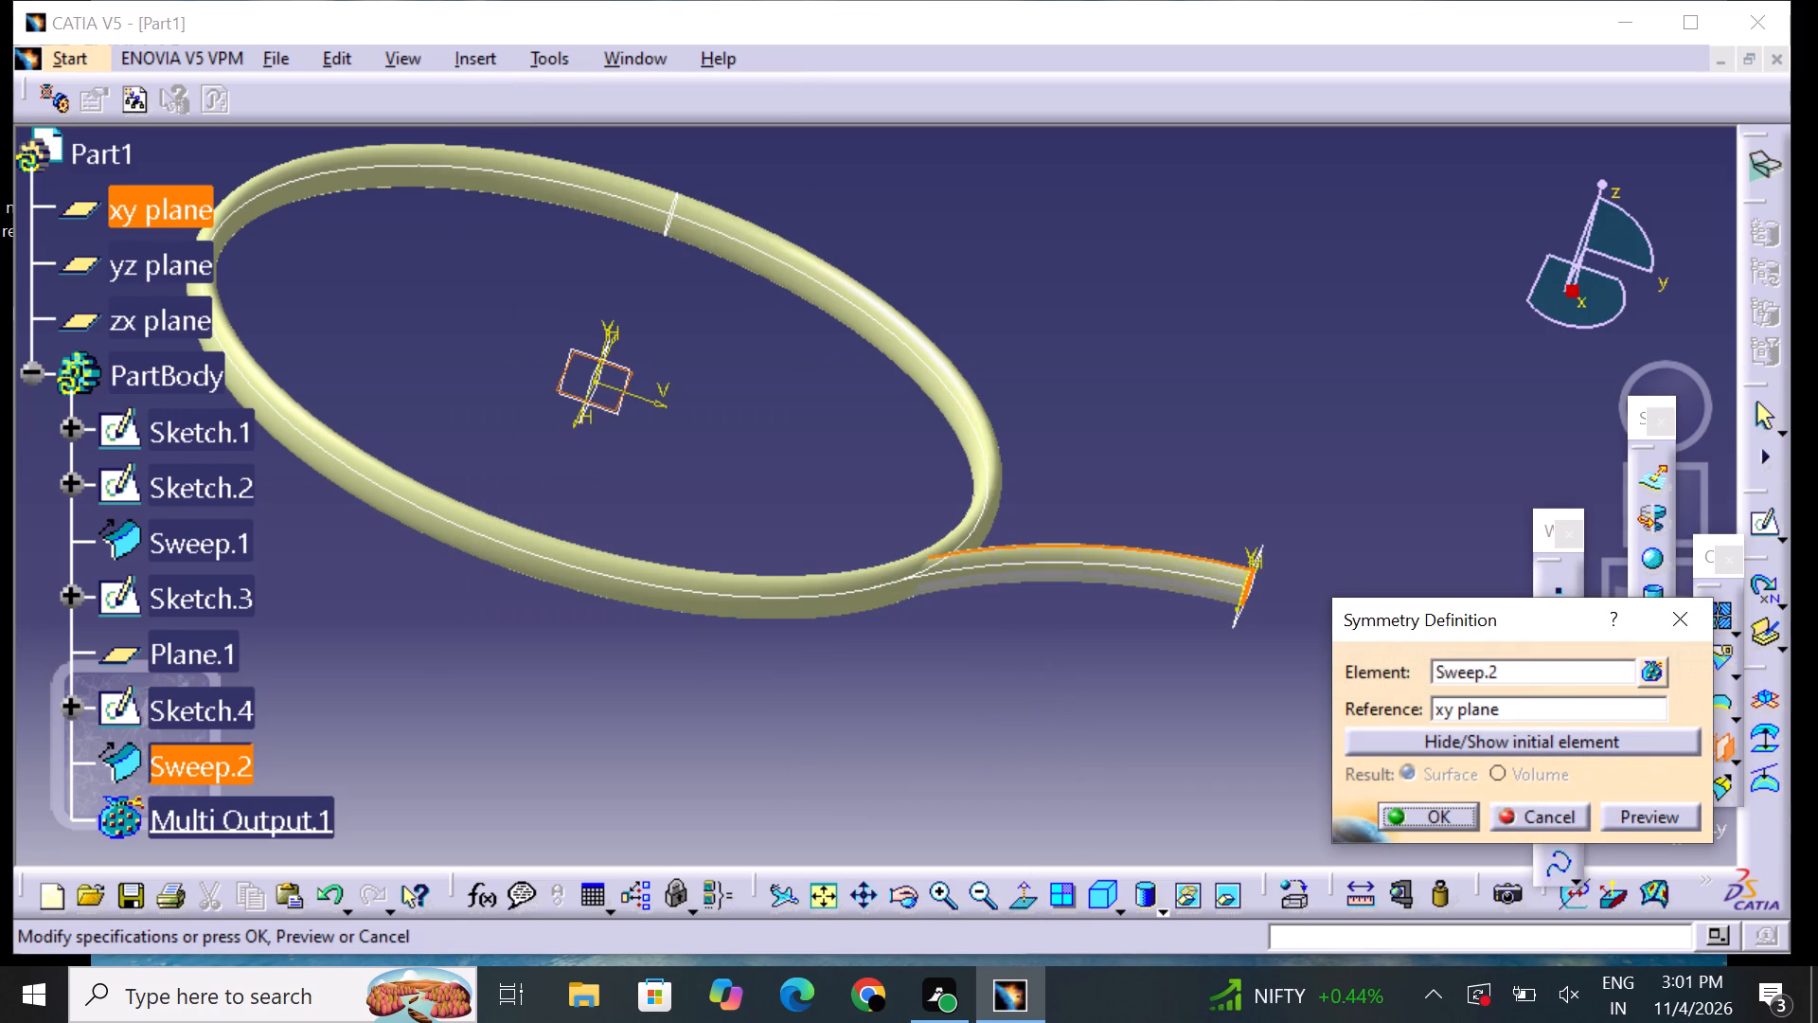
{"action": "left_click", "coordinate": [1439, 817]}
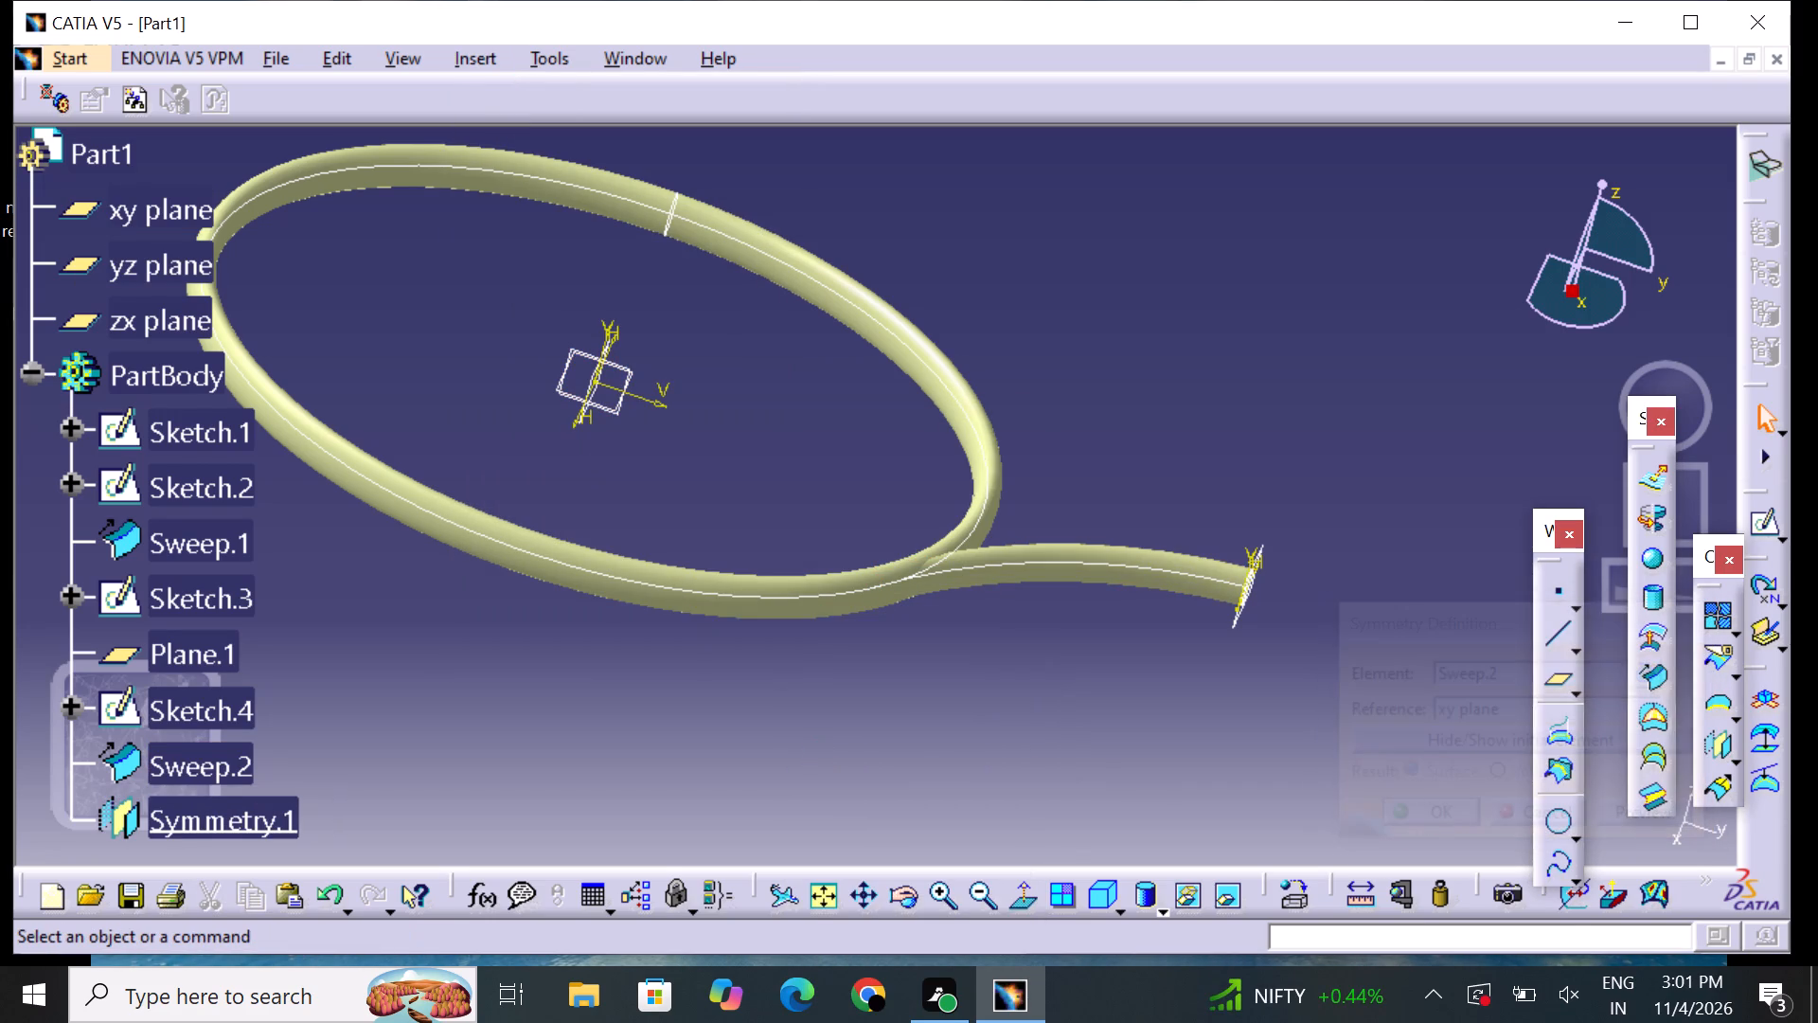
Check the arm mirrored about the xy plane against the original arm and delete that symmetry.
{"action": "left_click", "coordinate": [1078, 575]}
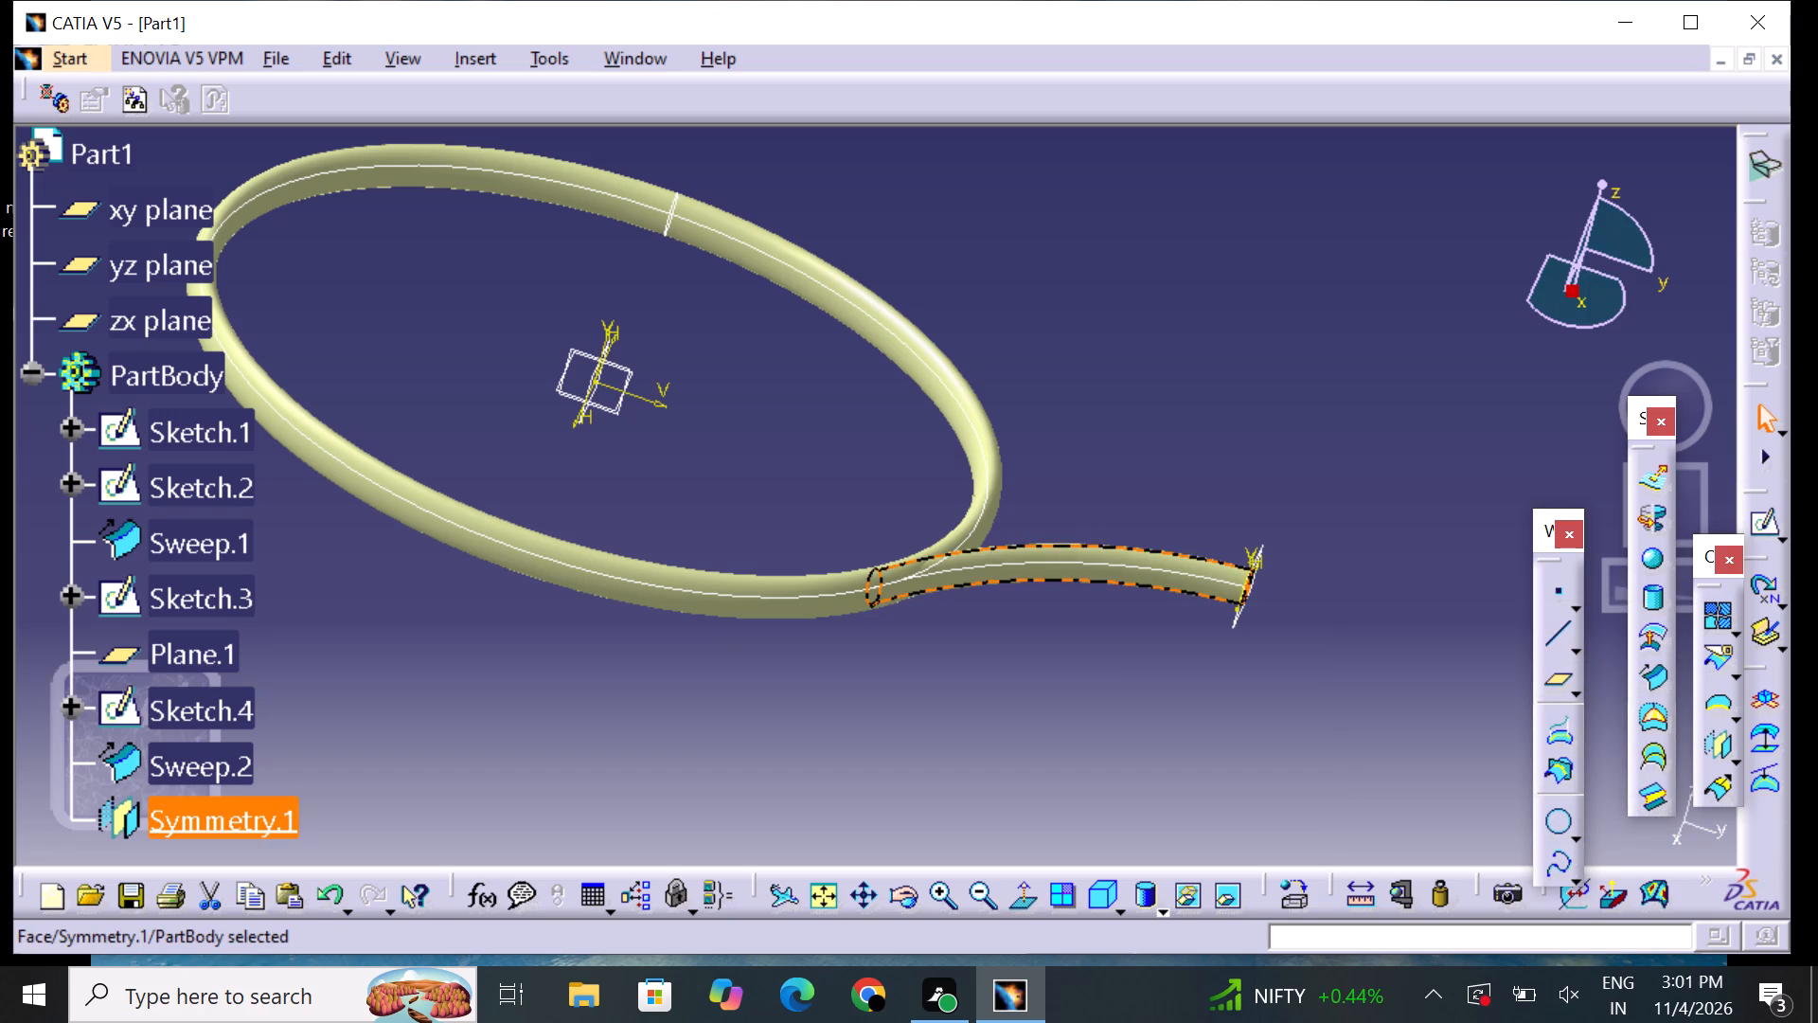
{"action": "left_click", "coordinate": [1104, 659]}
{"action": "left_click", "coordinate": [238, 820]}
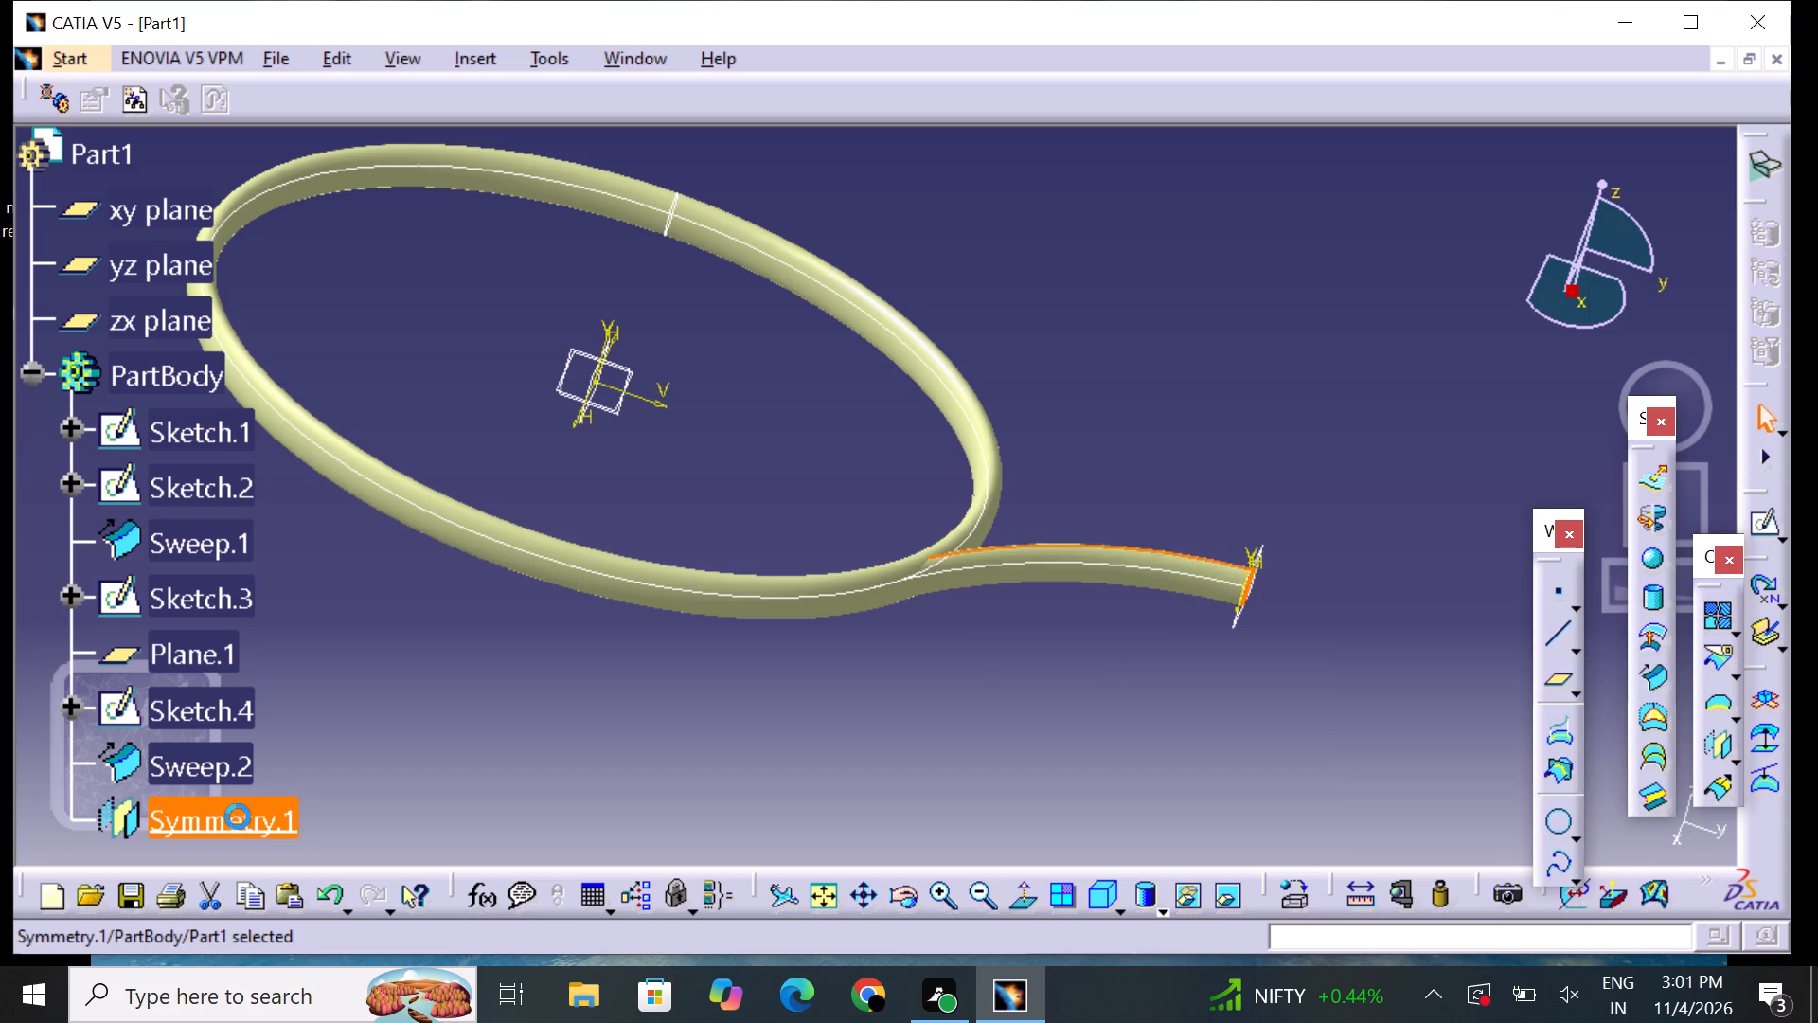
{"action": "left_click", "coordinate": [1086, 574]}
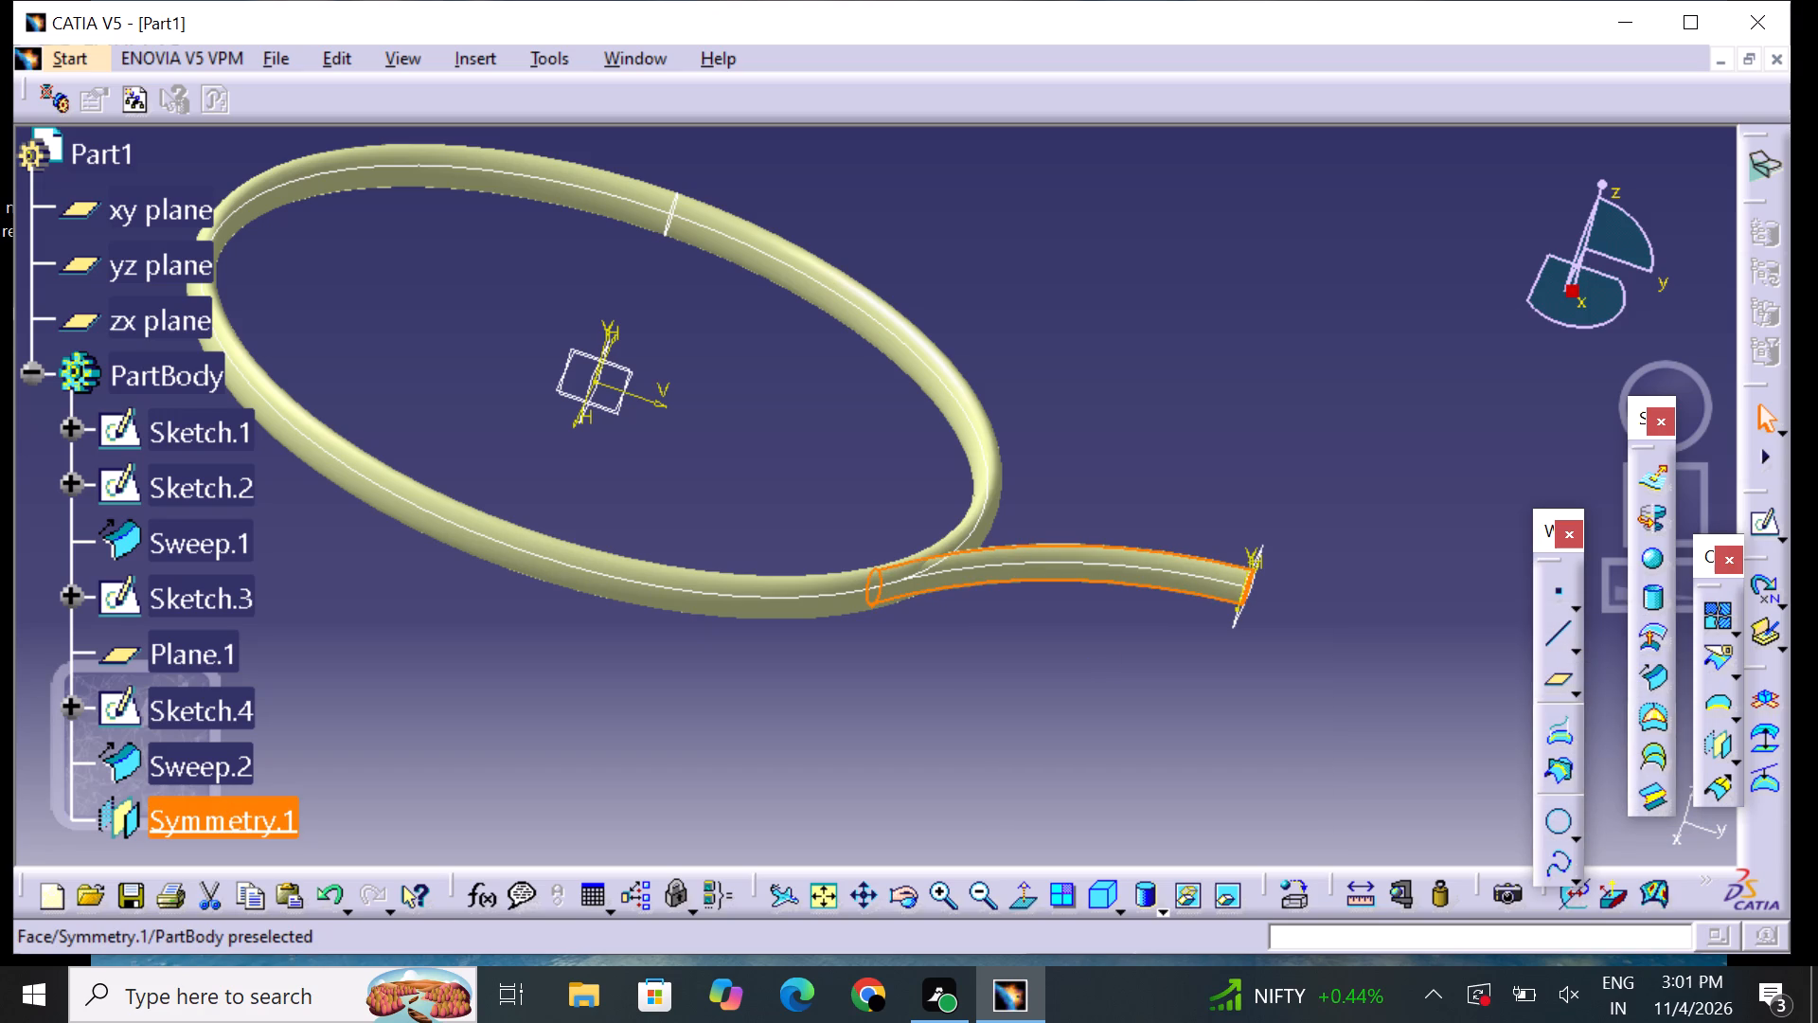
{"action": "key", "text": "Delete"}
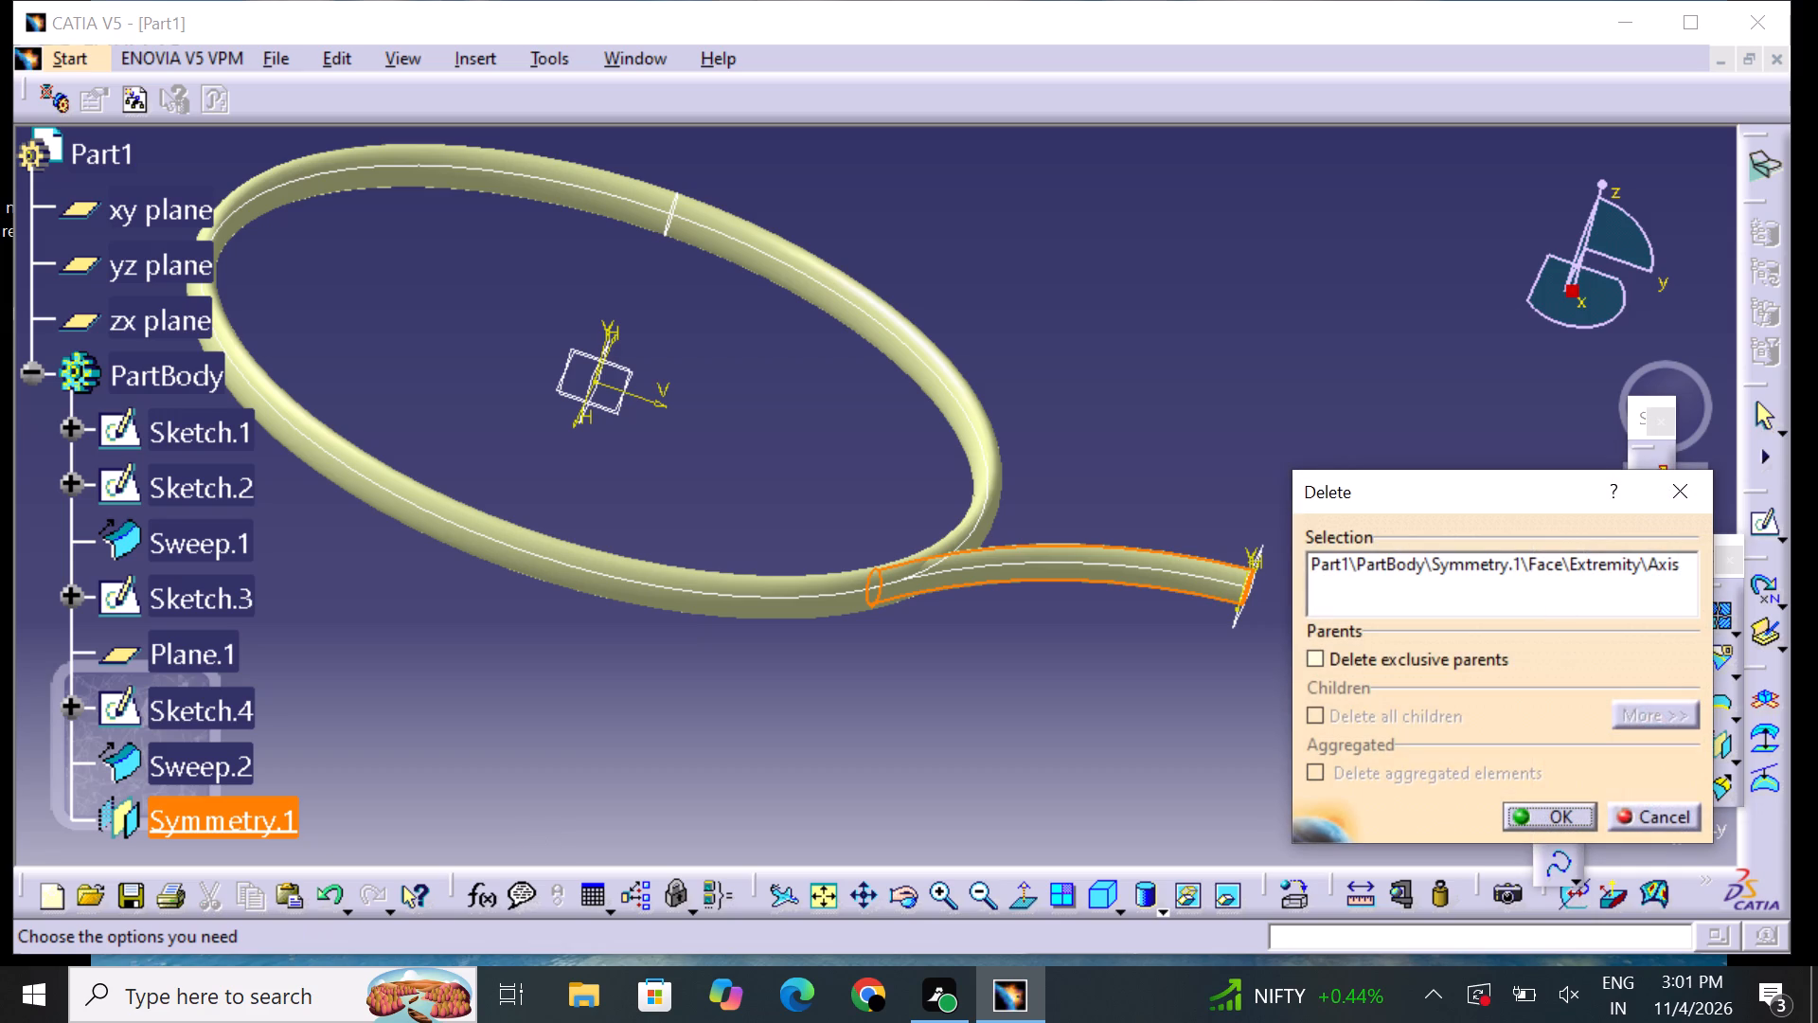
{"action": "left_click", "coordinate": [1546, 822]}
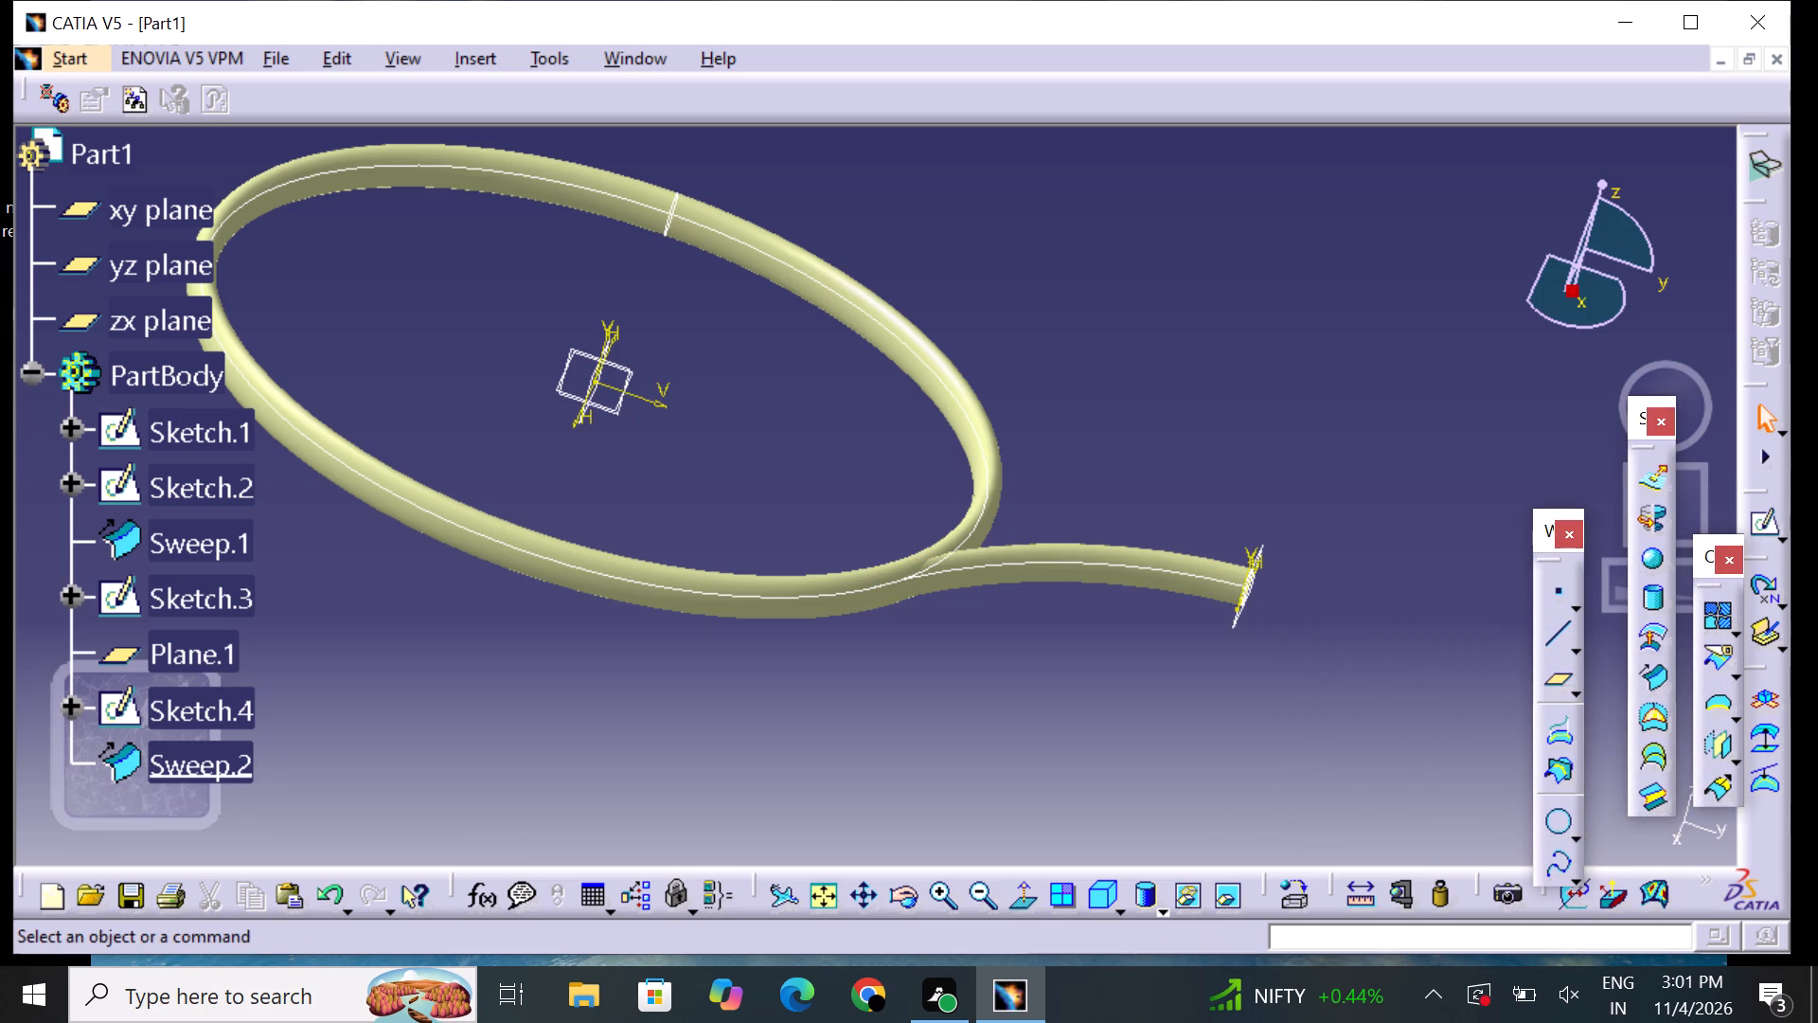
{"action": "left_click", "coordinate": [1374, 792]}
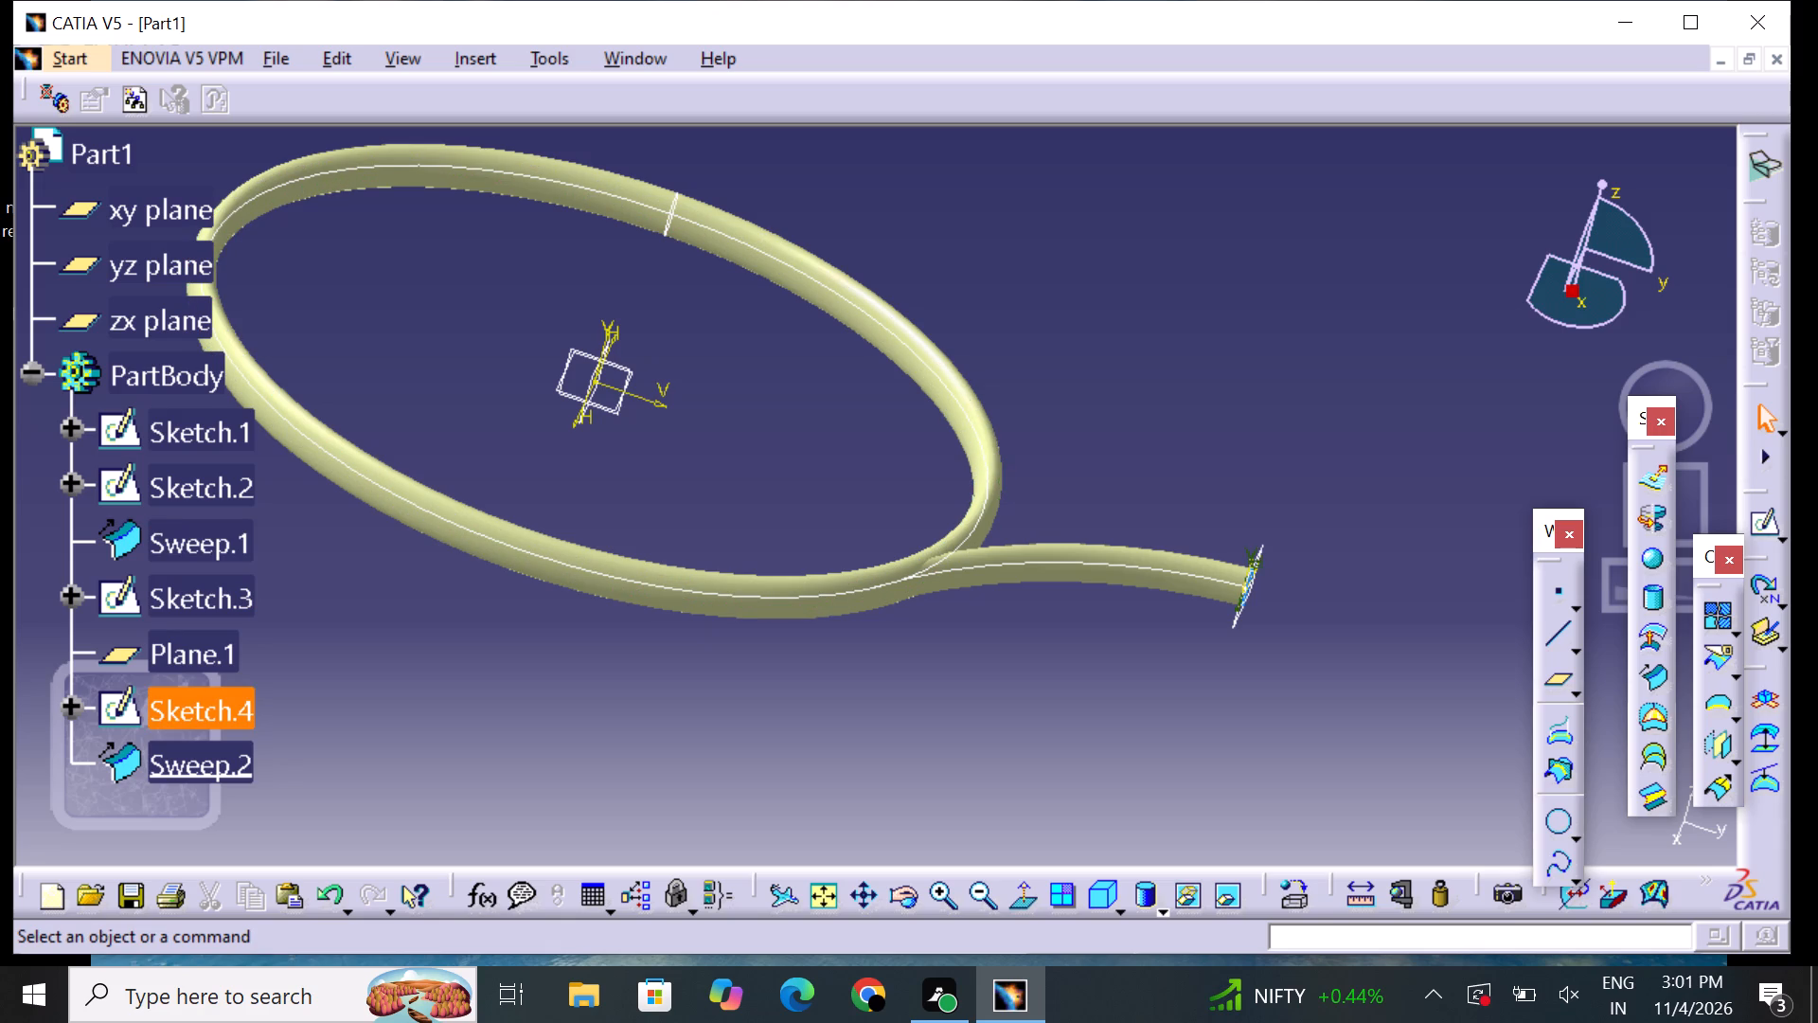
Mirror the swept arm Sweep.2 about the yz plane with the Symmetry operation.
{"action": "left_click", "coordinate": [227, 762]}
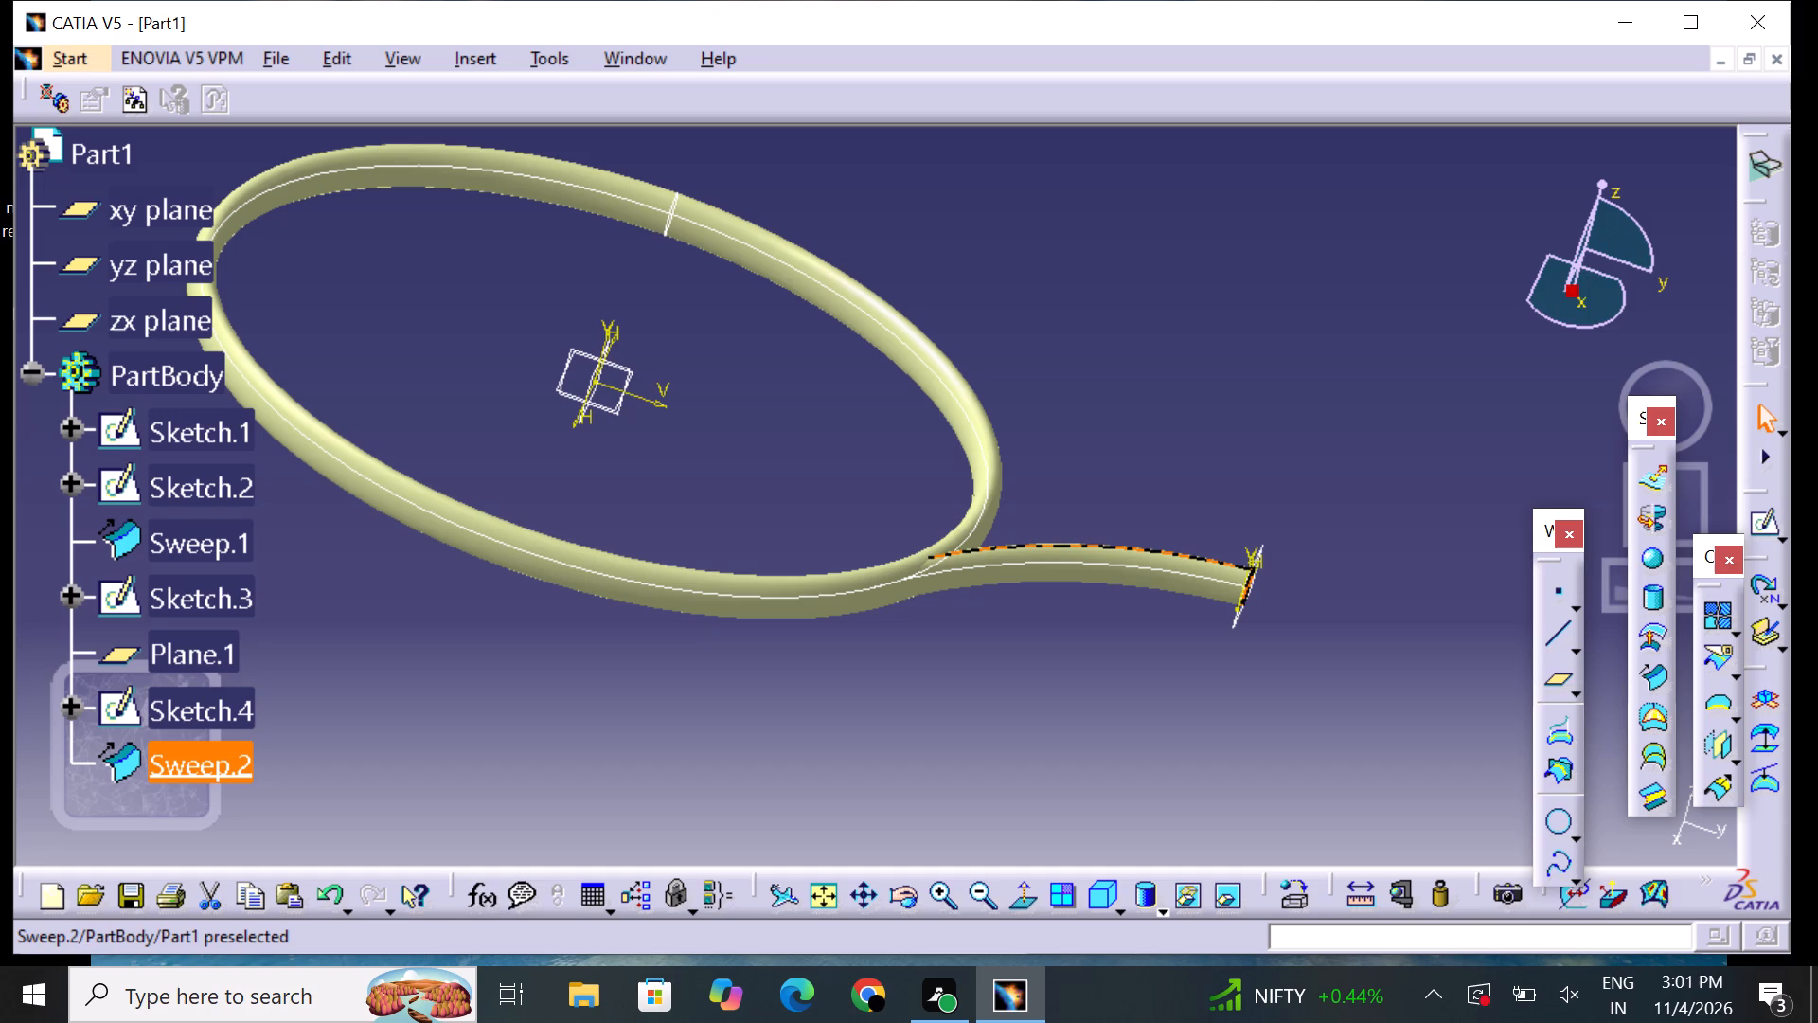
{"action": "middle_click_drag", "start_coordinate": [837, 761], "coordinate": [844, 761]}
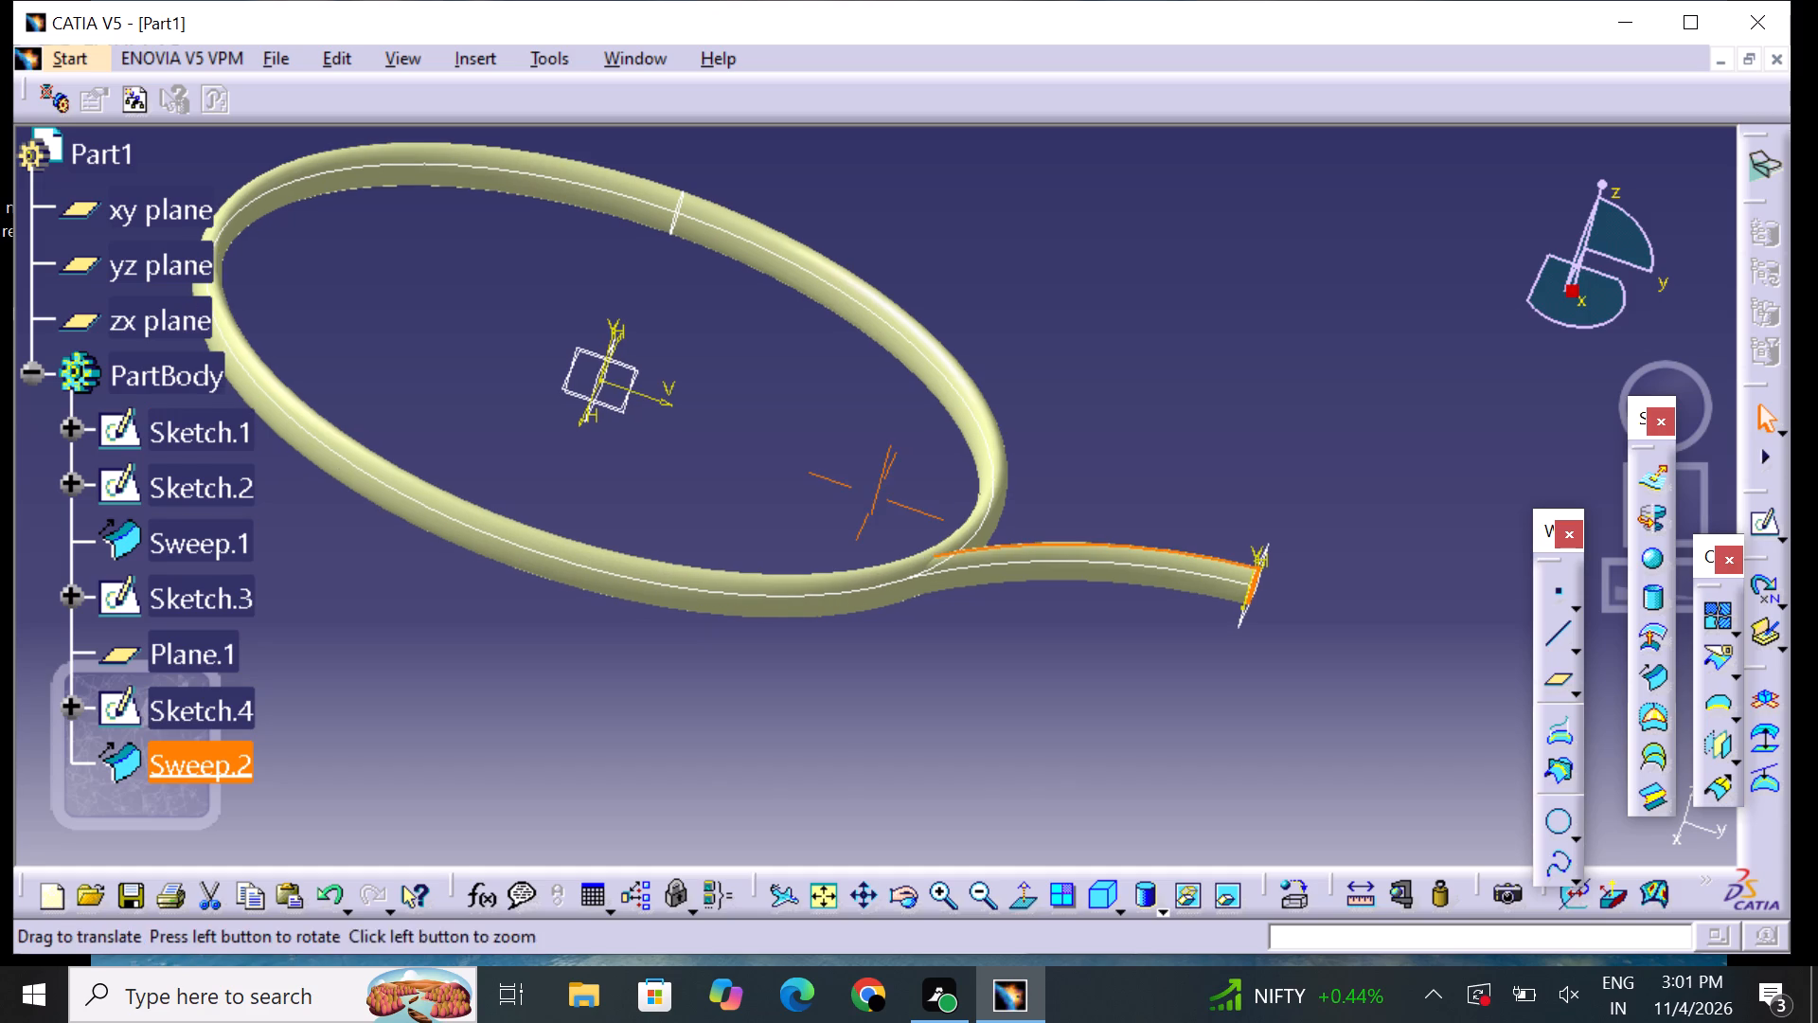
{"action": "middle_click_drag", "start_coordinate": [844, 761], "coordinate": [745, 680]}
{"action": "right_click_drag", "start_coordinate": [844, 761], "coordinate": [745, 680]}
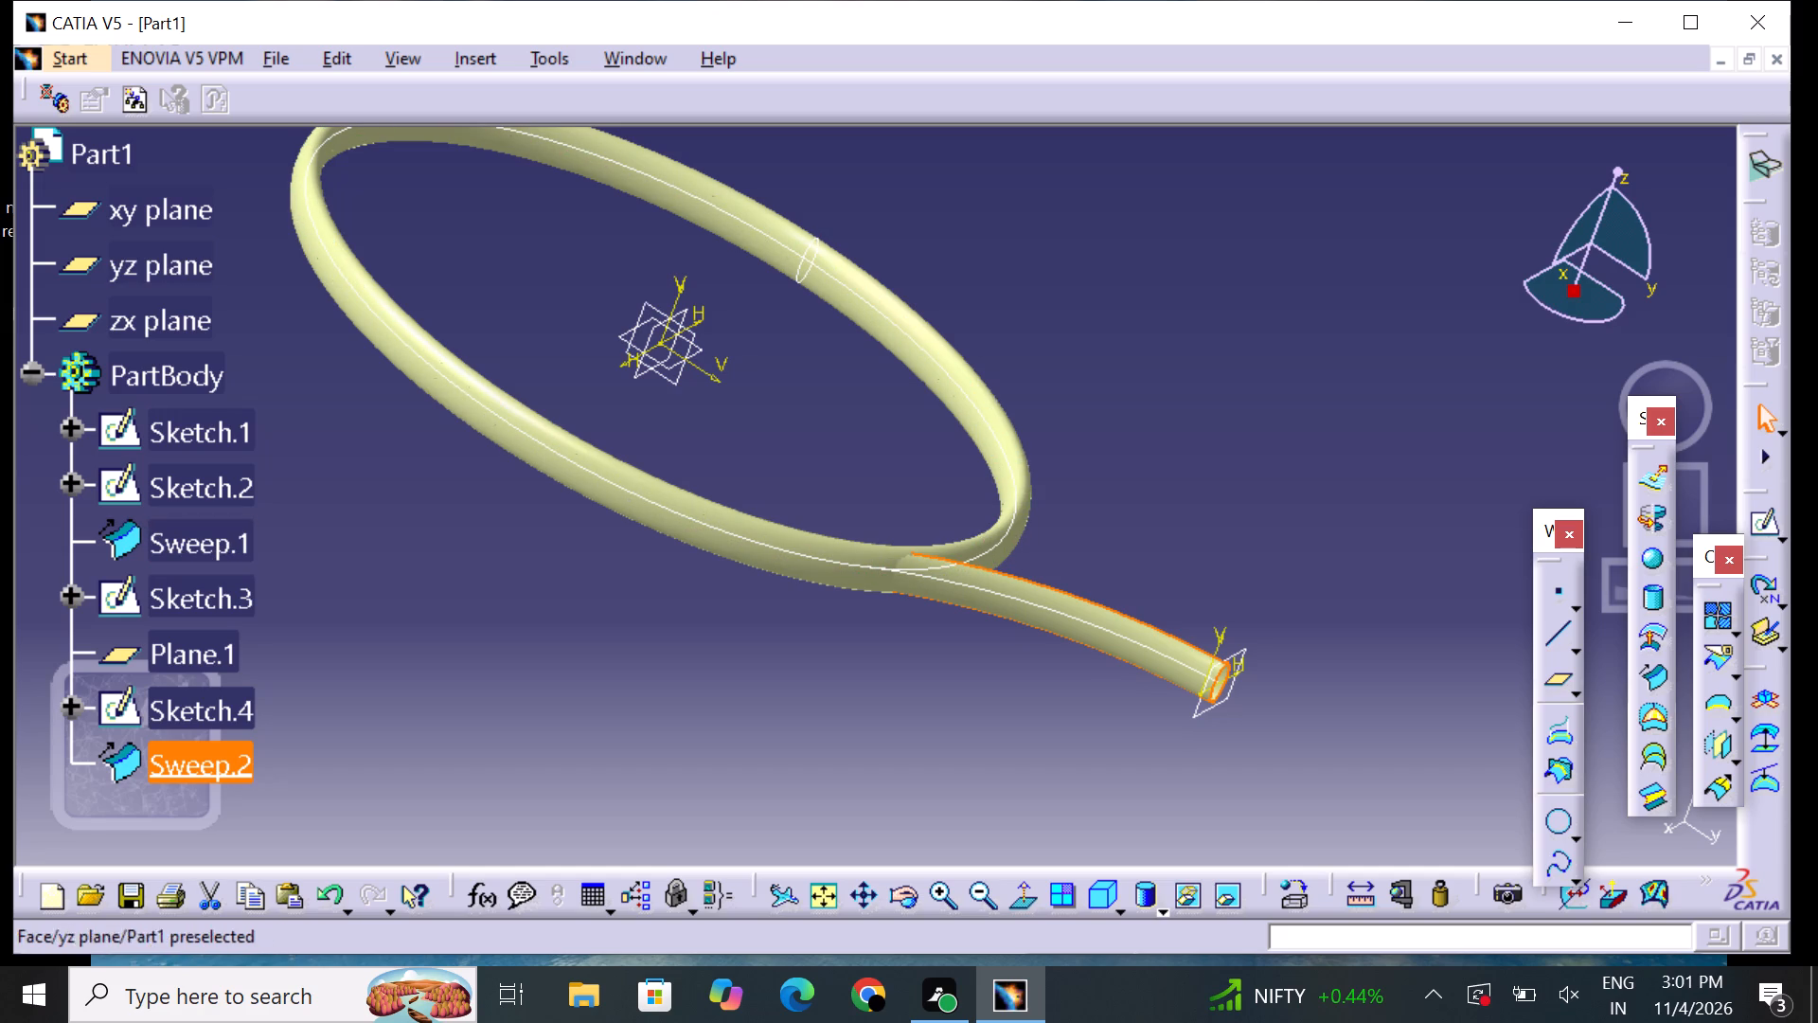
{"action": "left_click", "coordinate": [468, 55]}
{"action": "left_click", "coordinate": [562, 439]}
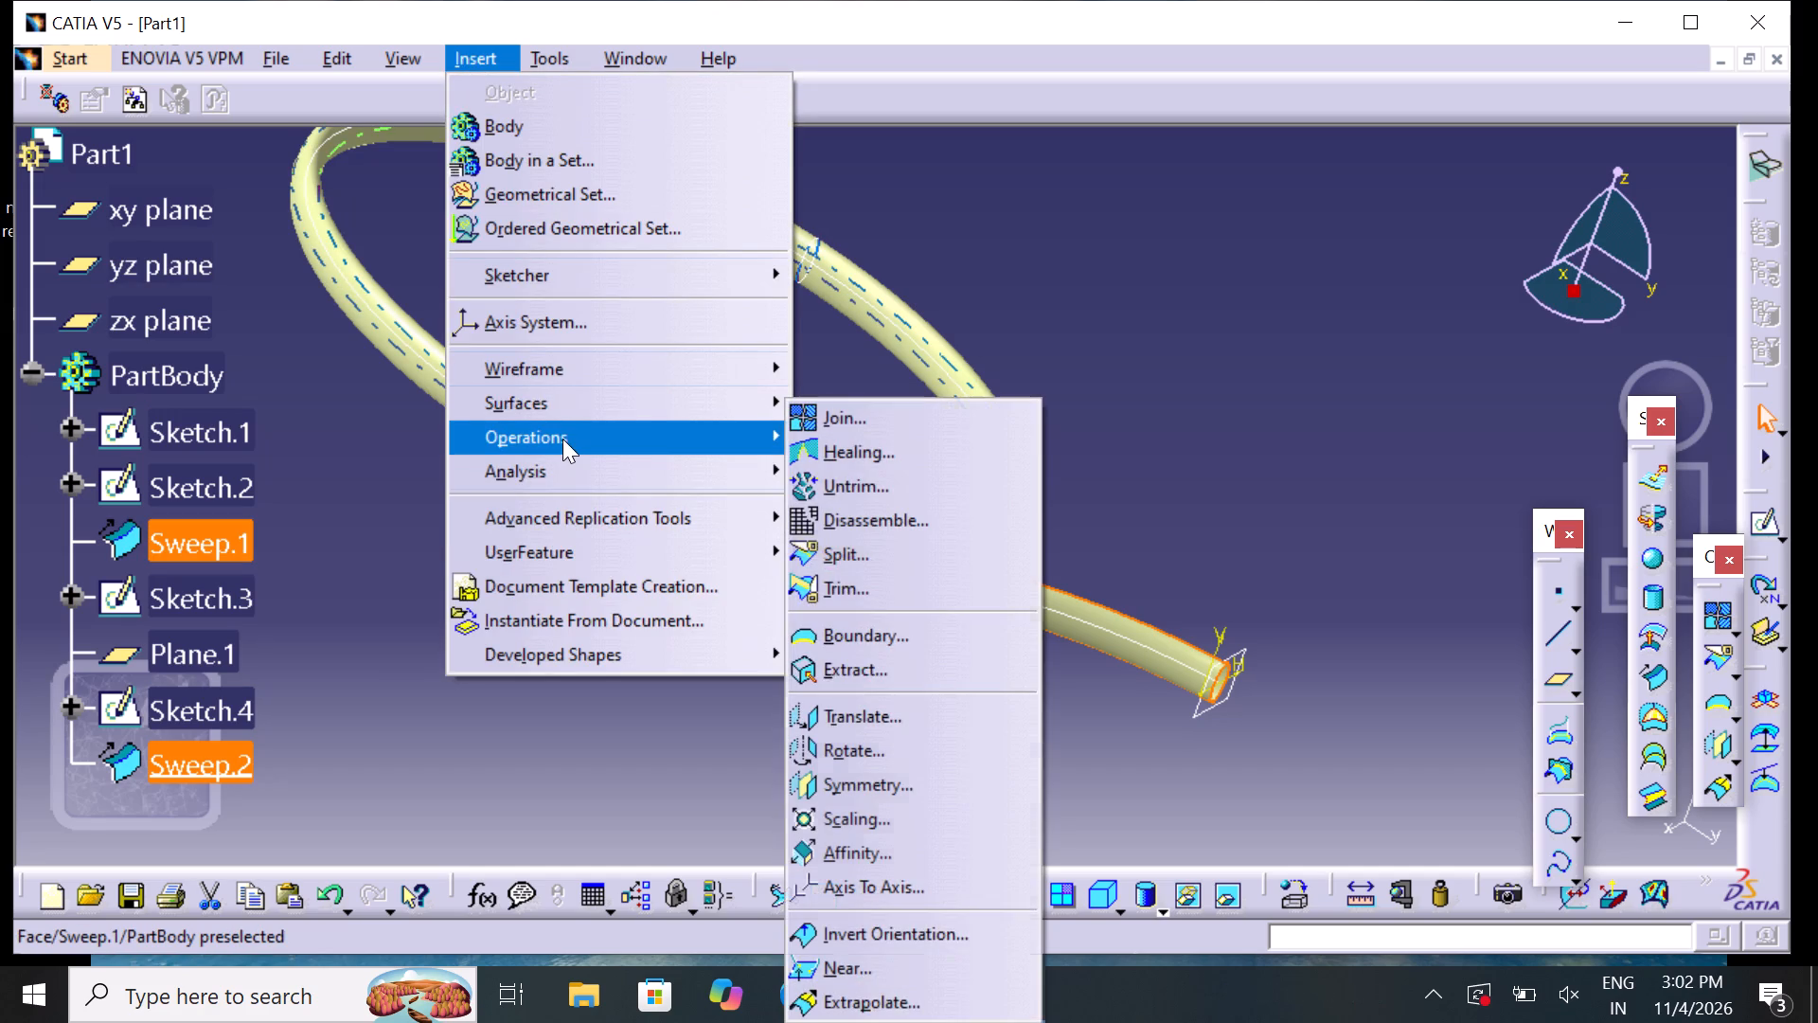
{"action": "left_click", "coordinate": [662, 428]}
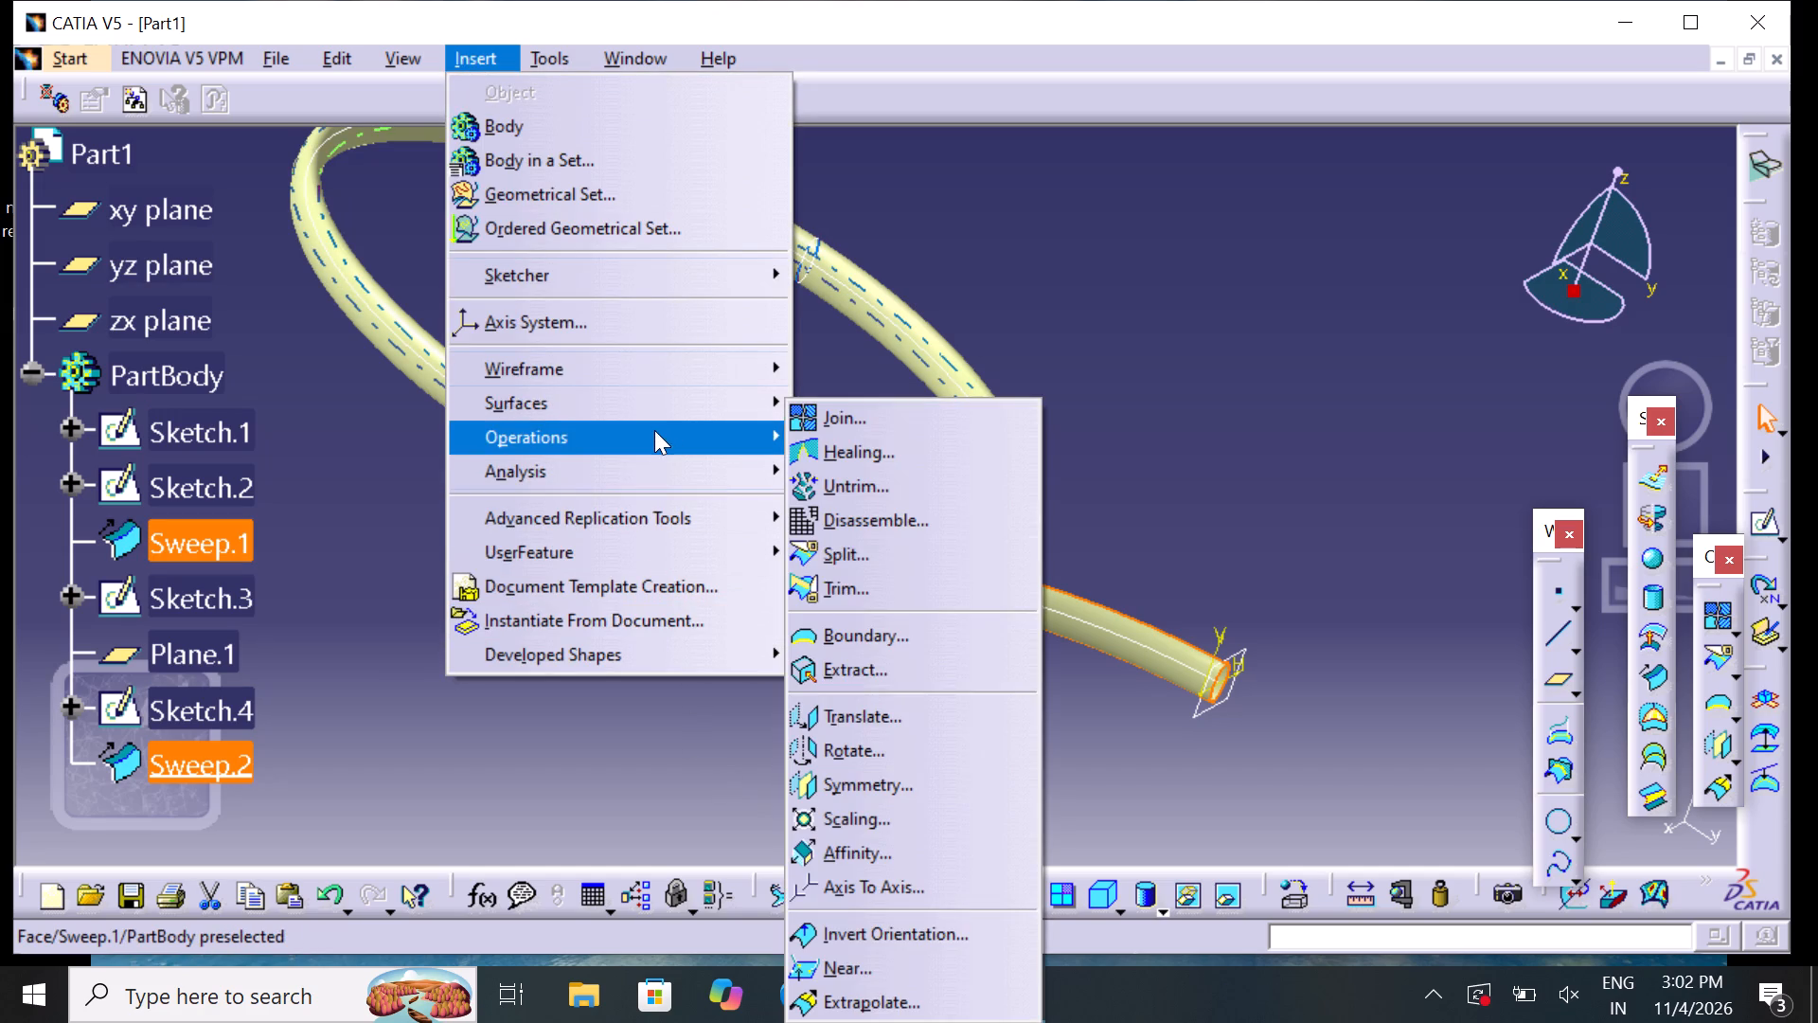
{"action": "left_click", "coordinate": [900, 778]}
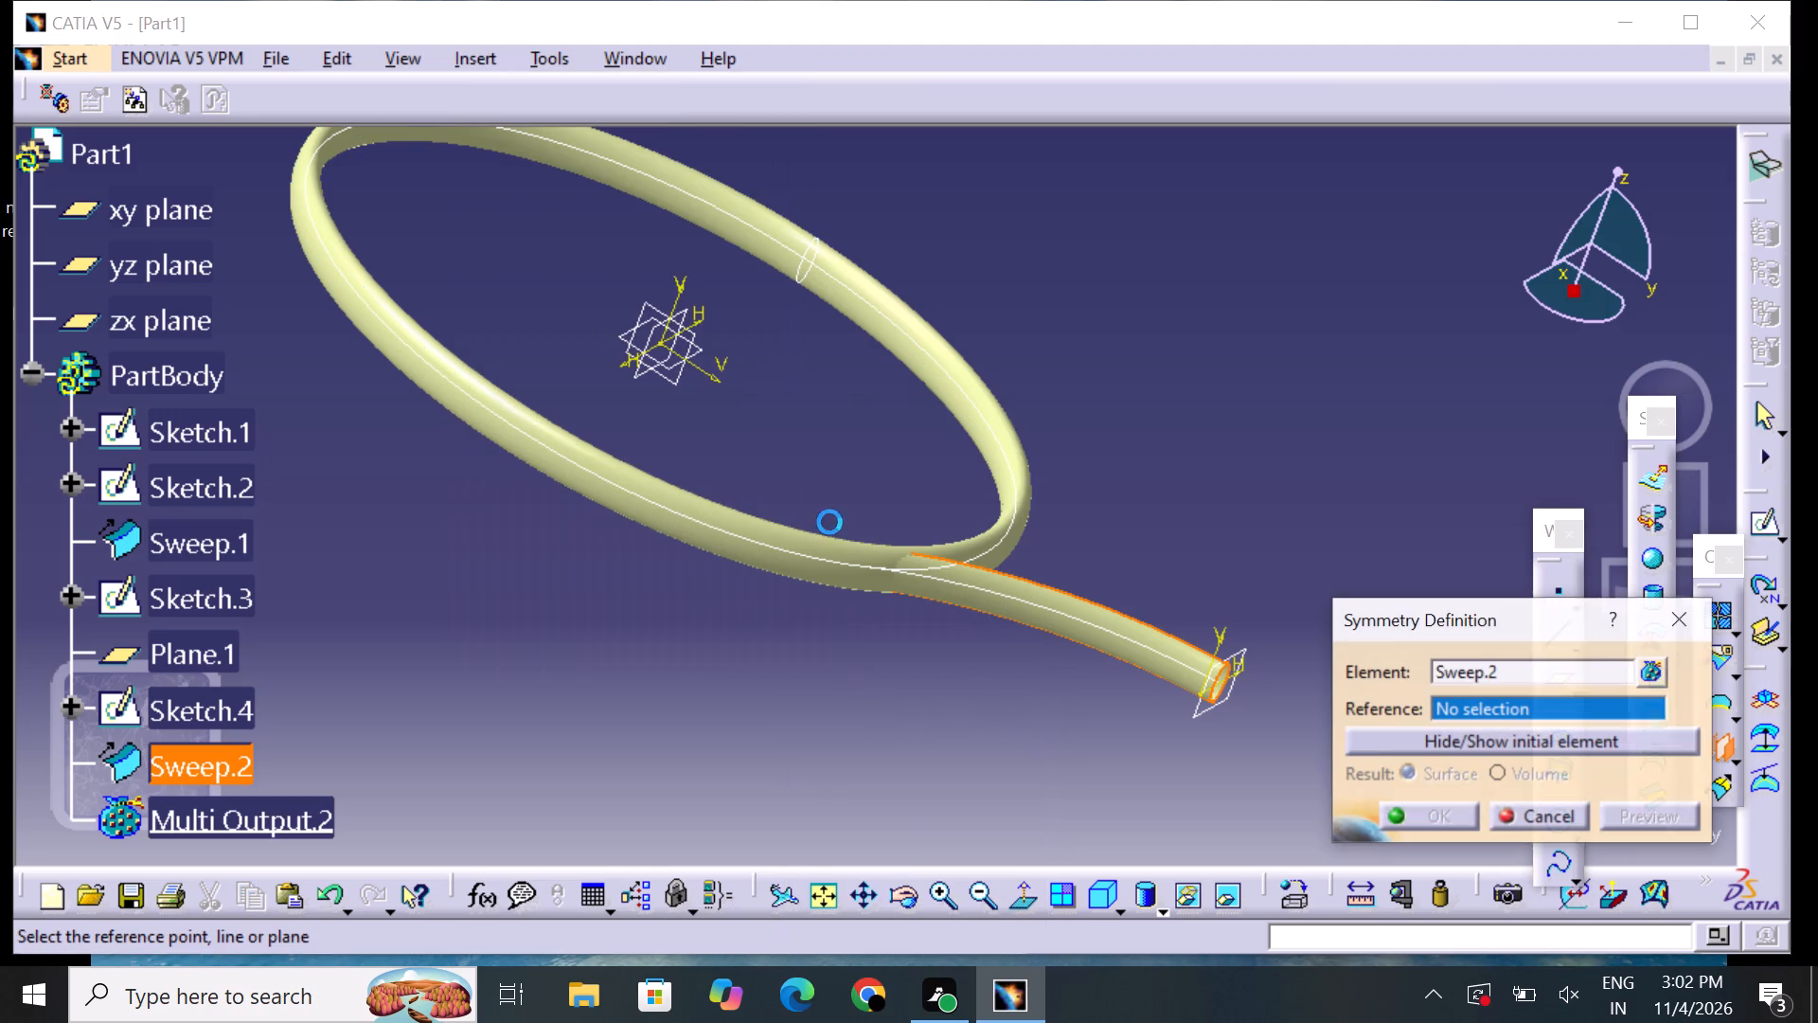
{"action": "left_click", "coordinate": [689, 345]}
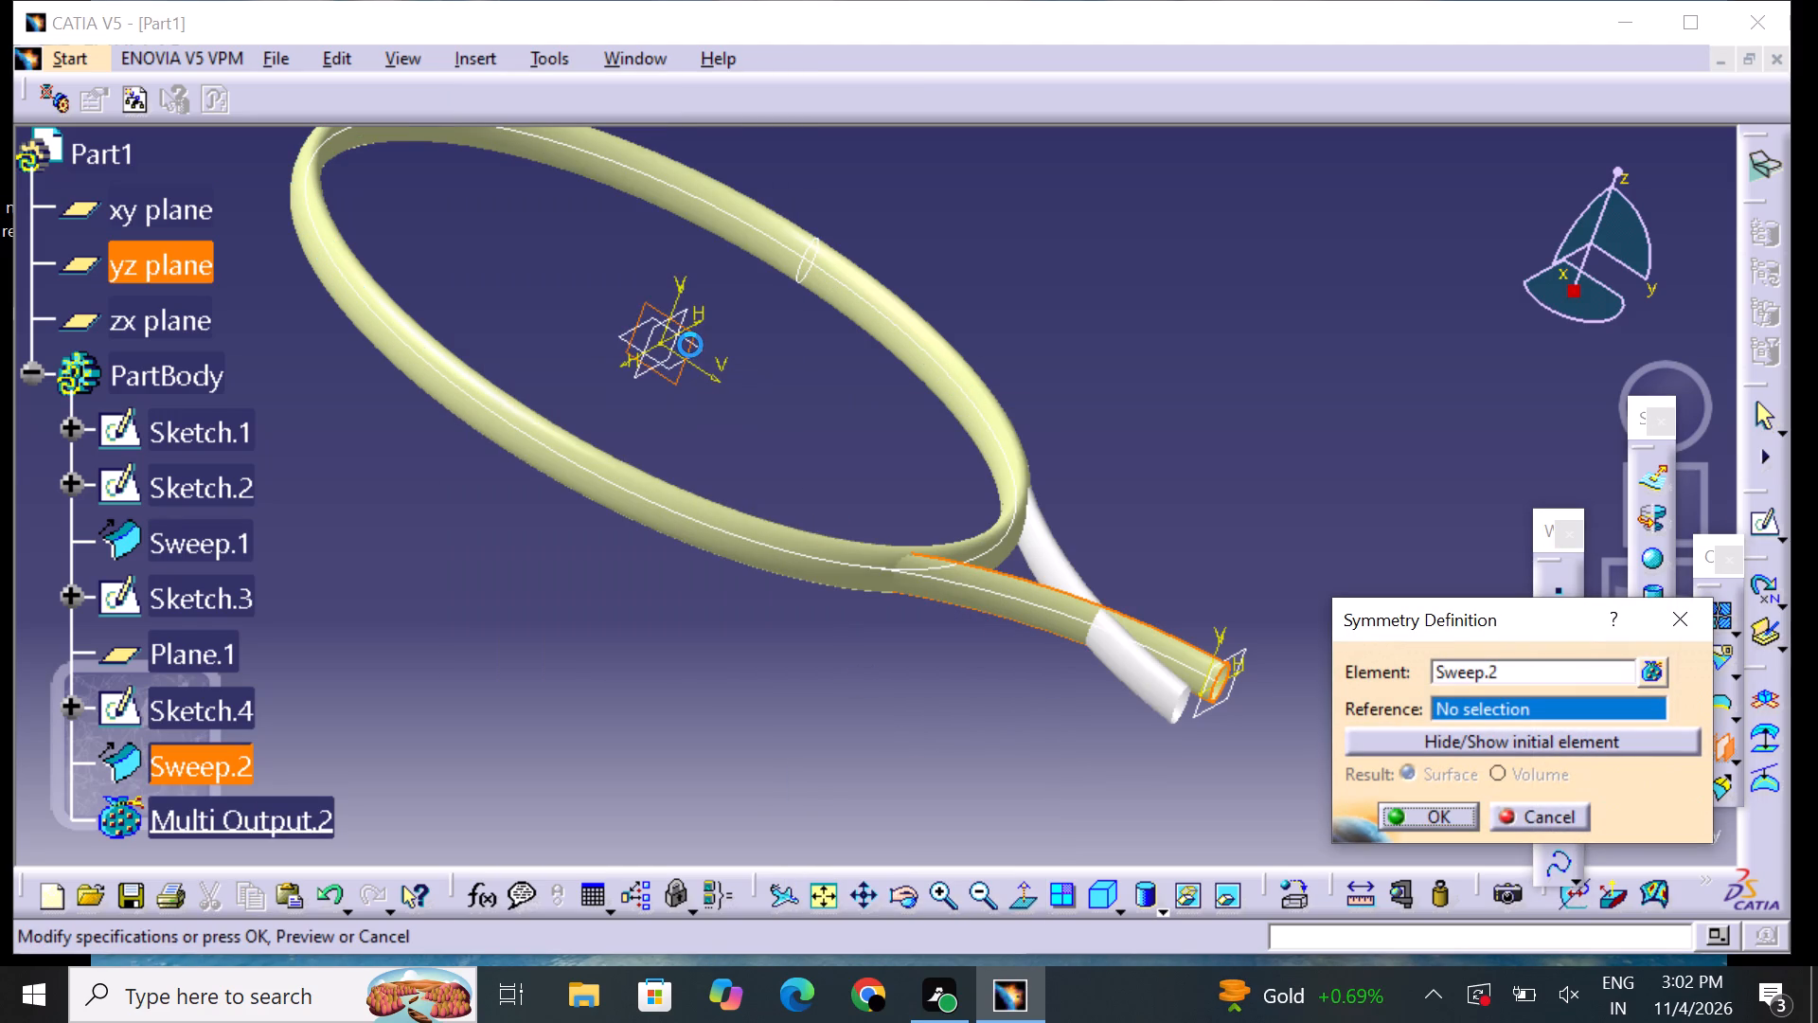
{"action": "left_click", "coordinate": [1422, 816]}
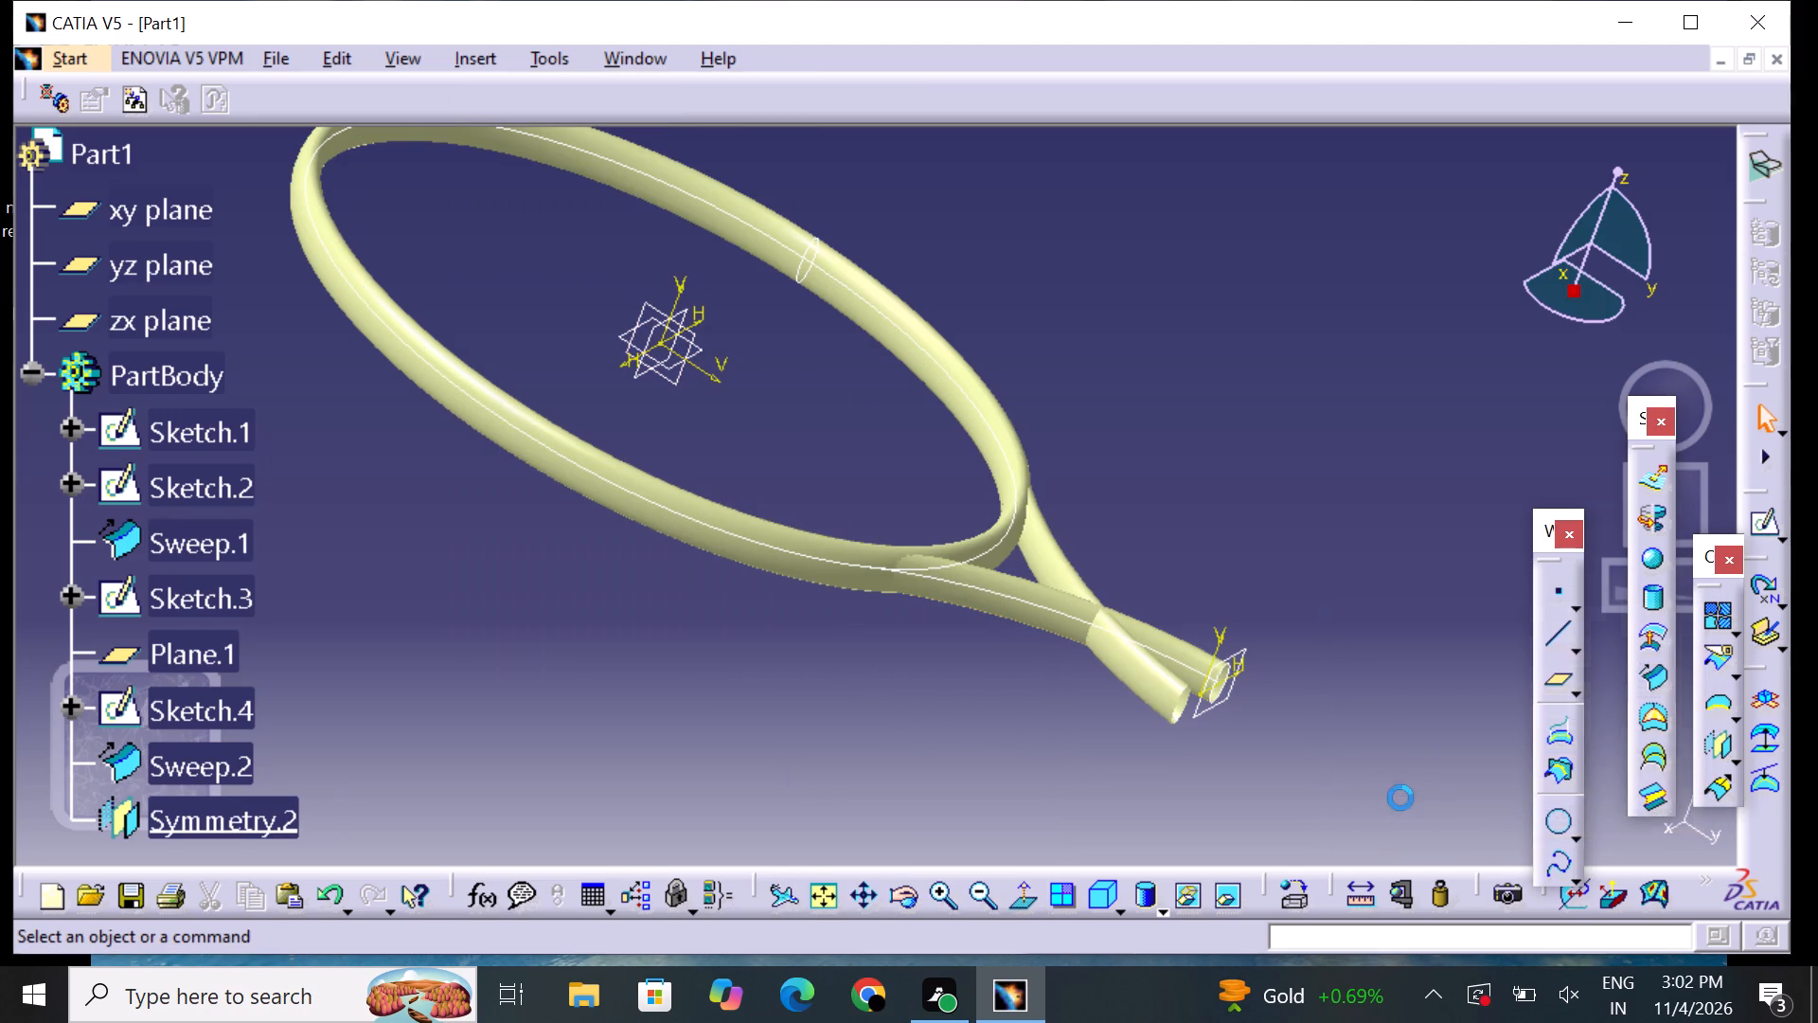
Examine from several angles how the mirrored arm meets the ring and crosses the original arm near their free ends.
{"action": "middle_click_drag", "start_coordinate": [1290, 609], "coordinate": [1015, 522]}
{"action": "right_click_drag", "start_coordinate": [1291, 610], "coordinate": [1015, 522]}
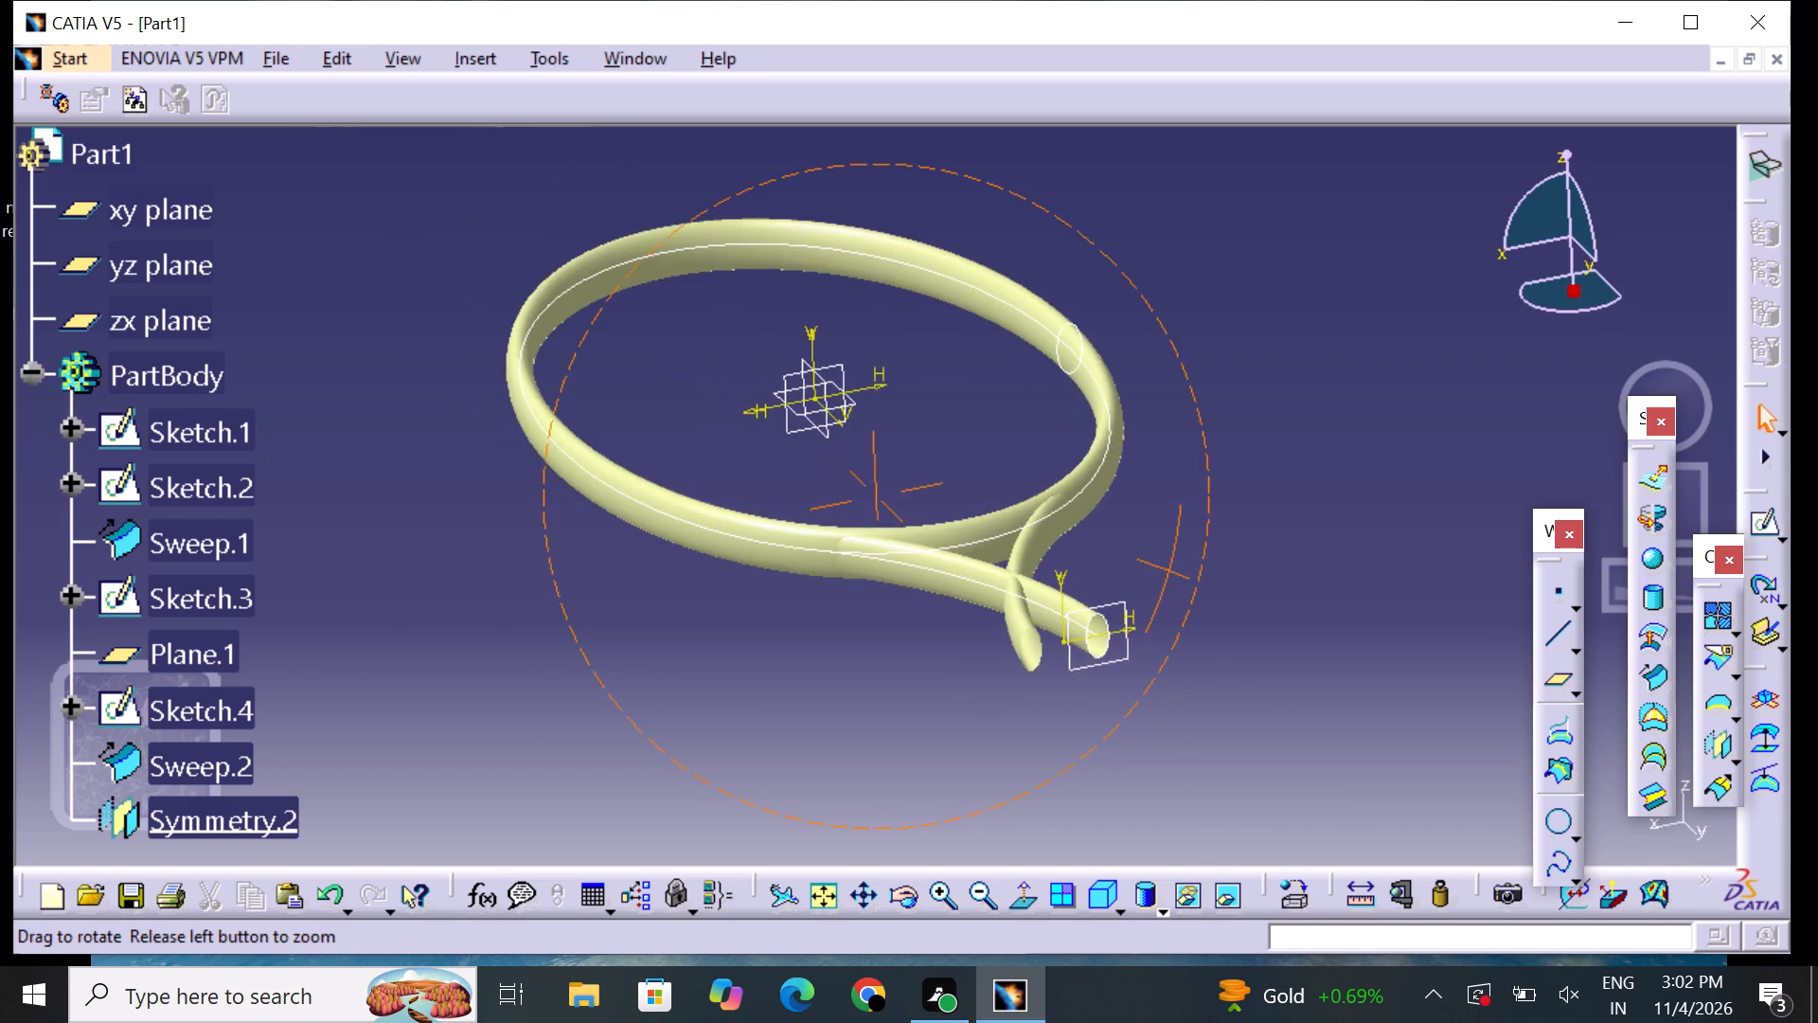
{"action": "middle_click_drag", "start_coordinate": [1015, 522], "coordinate": [1053, 662]}
{"action": "right_click_drag", "start_coordinate": [1015, 522], "coordinate": [1053, 662]}
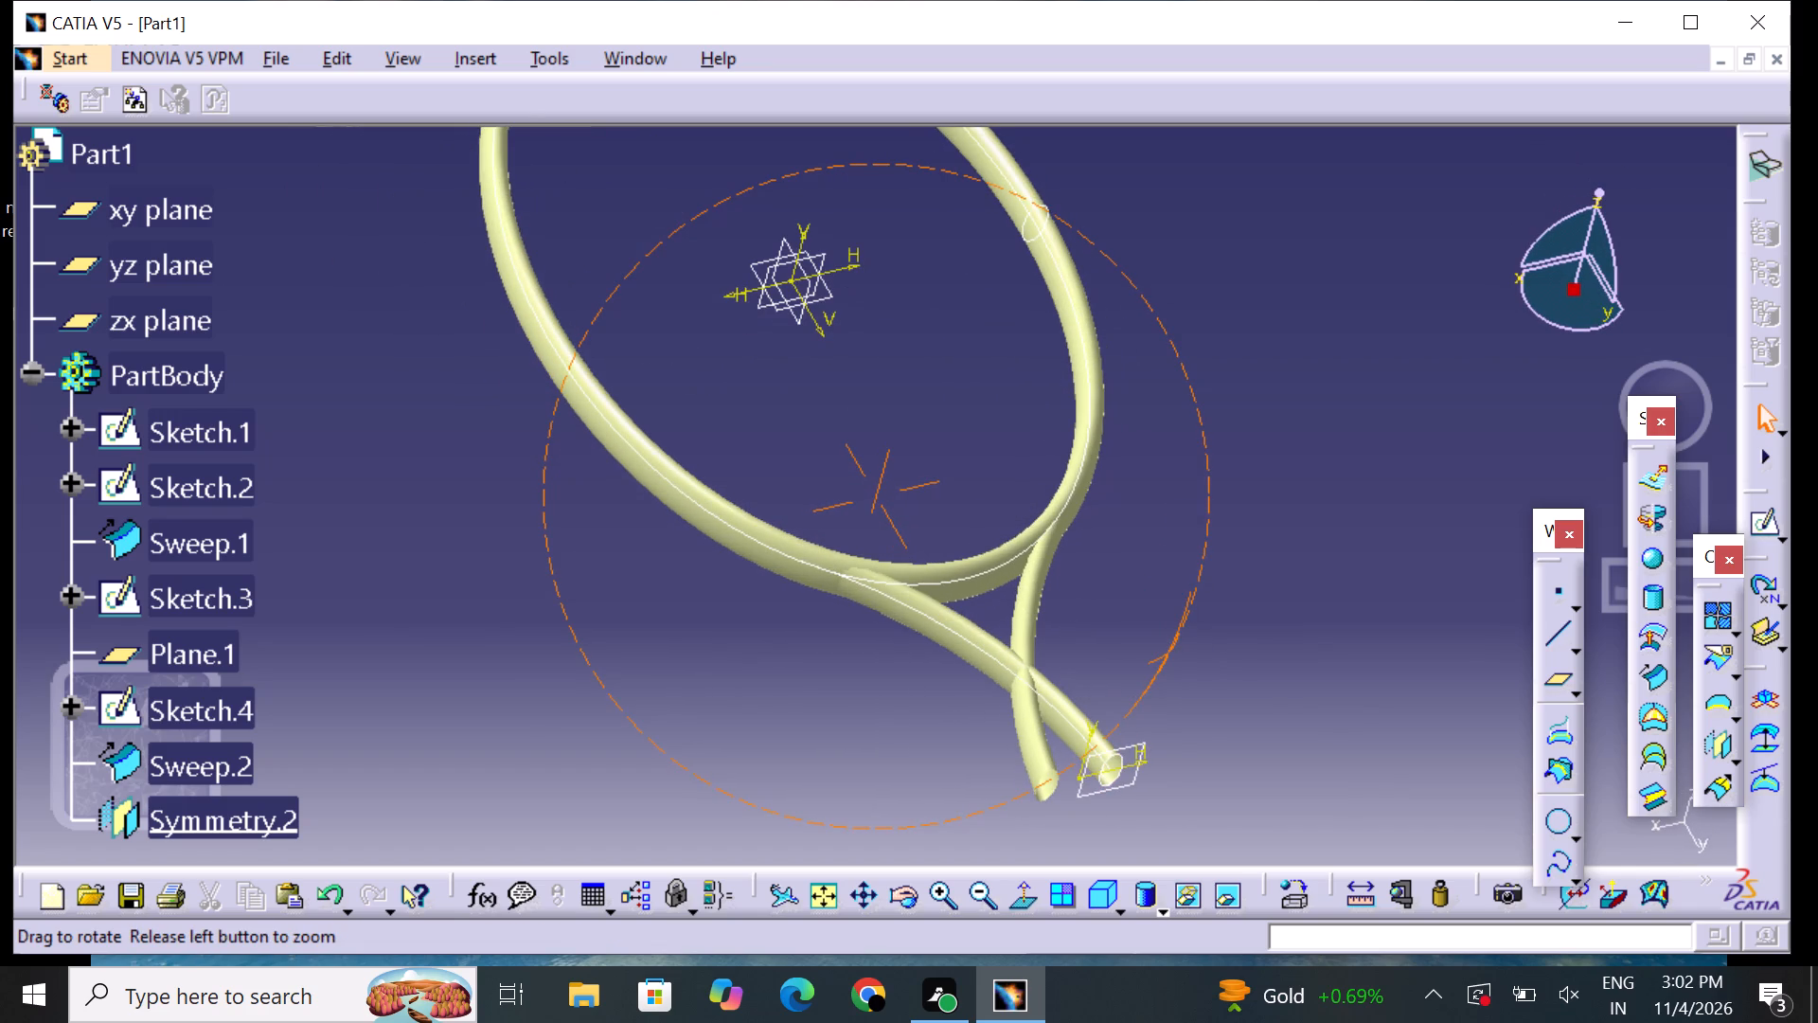
{"action": "right_click_drag", "start_coordinate": [1053, 662], "coordinate": [1127, 671]}
{"action": "middle_click_drag", "start_coordinate": [1053, 662], "coordinate": [1191, 643]}
{"action": "middle_click_drag", "start_coordinate": [1205, 636], "coordinate": [1159, 436]}
{"action": "right_click_drag", "start_coordinate": [1205, 636], "coordinate": [1159, 436]}
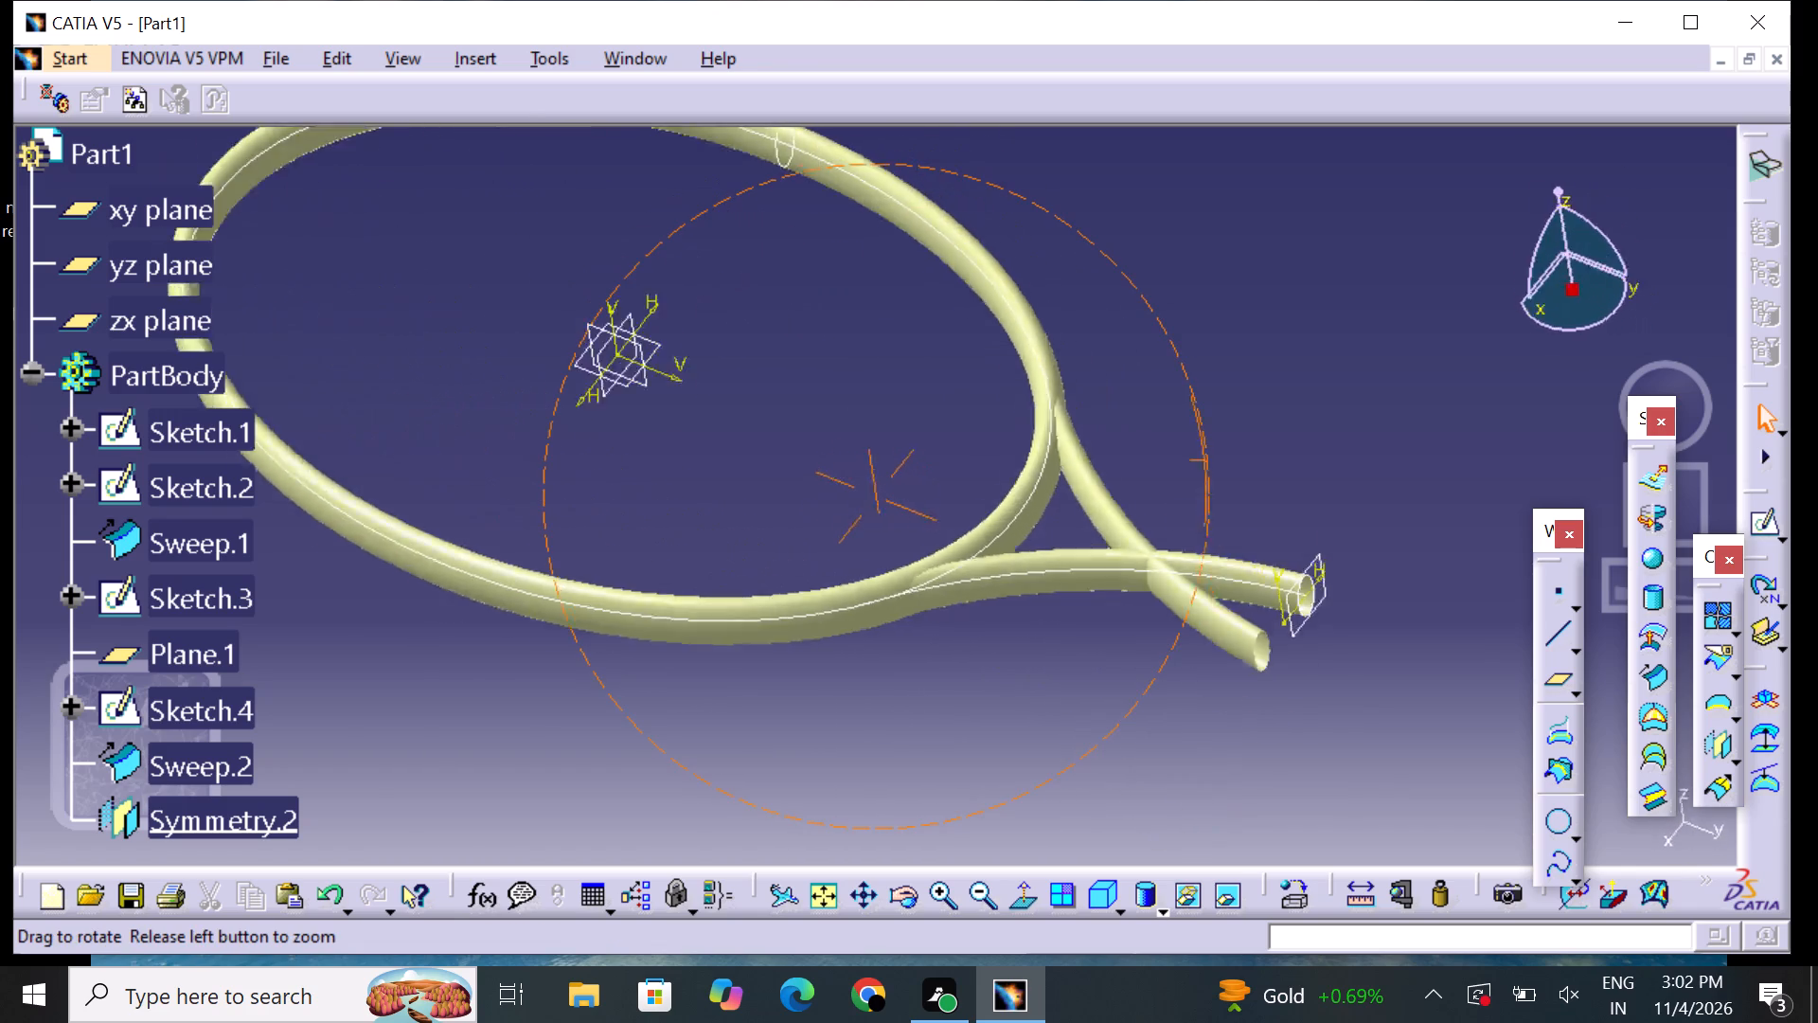
{"action": "middle_click_drag", "start_coordinate": [1159, 436], "coordinate": [1125, 383]}
{"action": "right_click_drag", "start_coordinate": [1159, 436], "coordinate": [1126, 379]}
{"action": "middle_click_drag", "start_coordinate": [1096, 588], "coordinate": [1231, 630]}
{"action": "right_click_drag", "start_coordinate": [1096, 588], "coordinate": [1231, 630]}
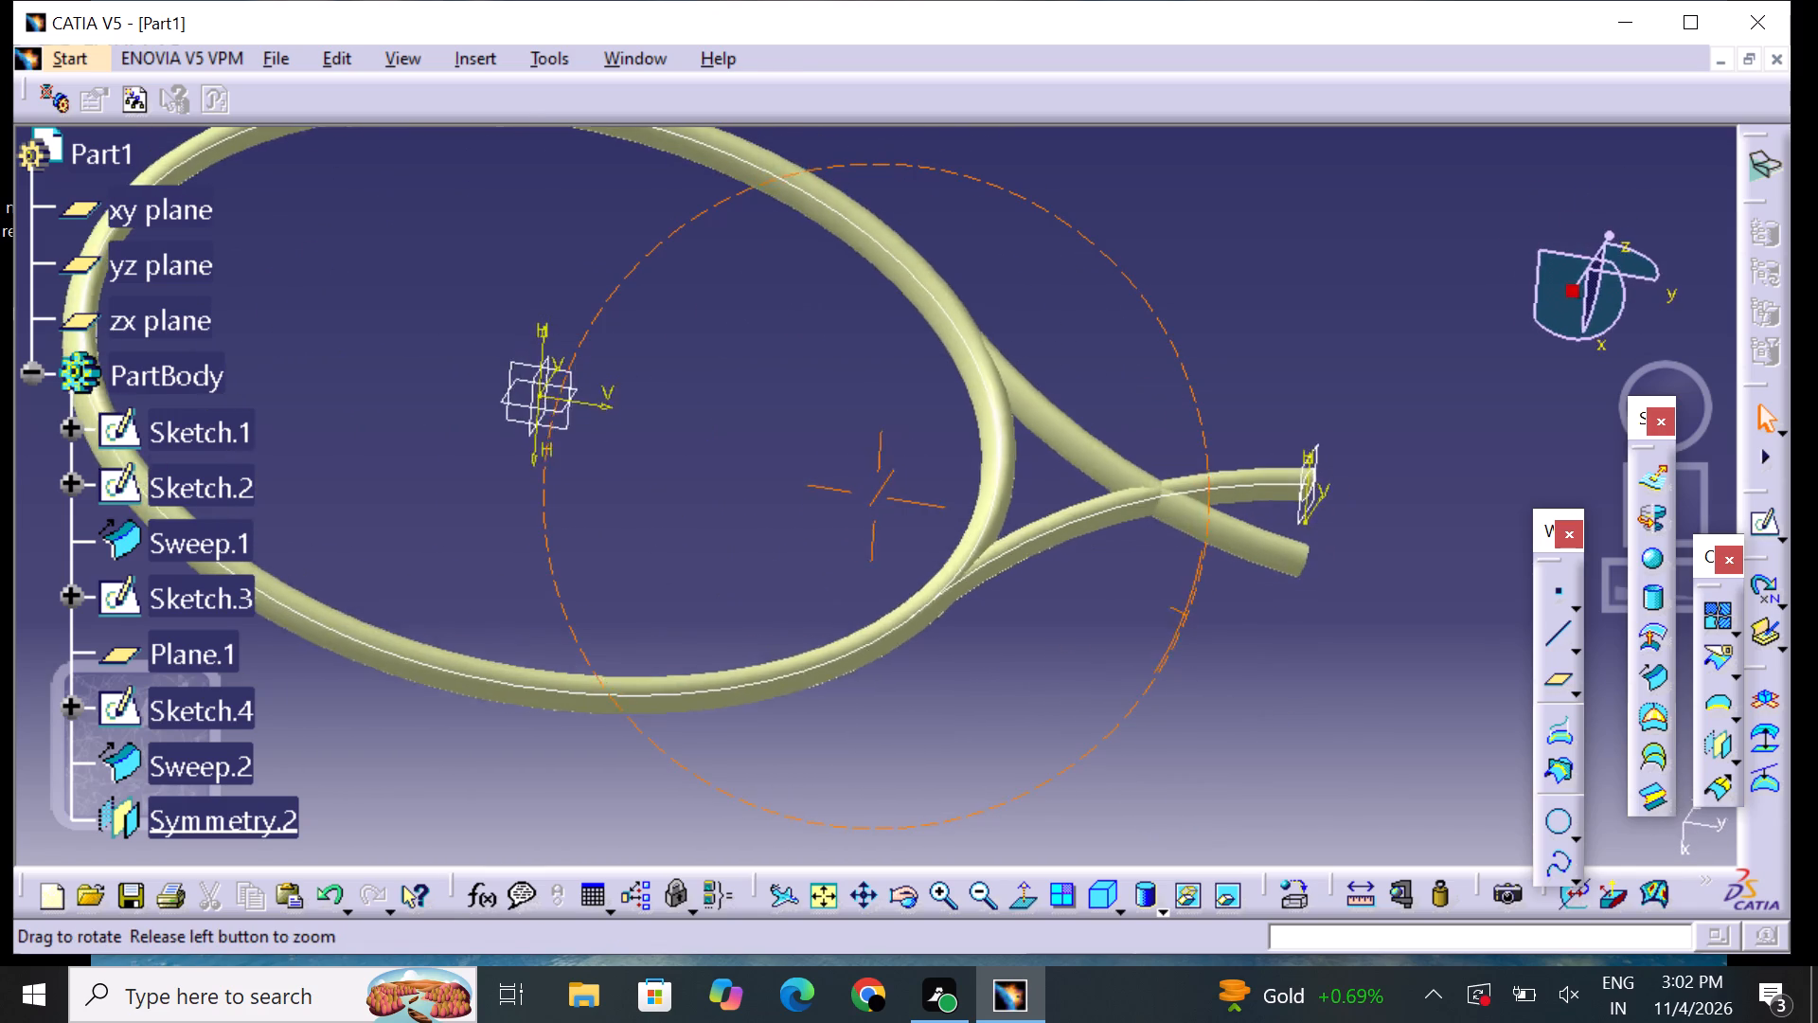
{"action": "right_click_drag", "start_coordinate": [1231, 630], "coordinate": [1242, 613]}
{"action": "middle_click_drag", "start_coordinate": [1231, 630], "coordinate": [1242, 613]}
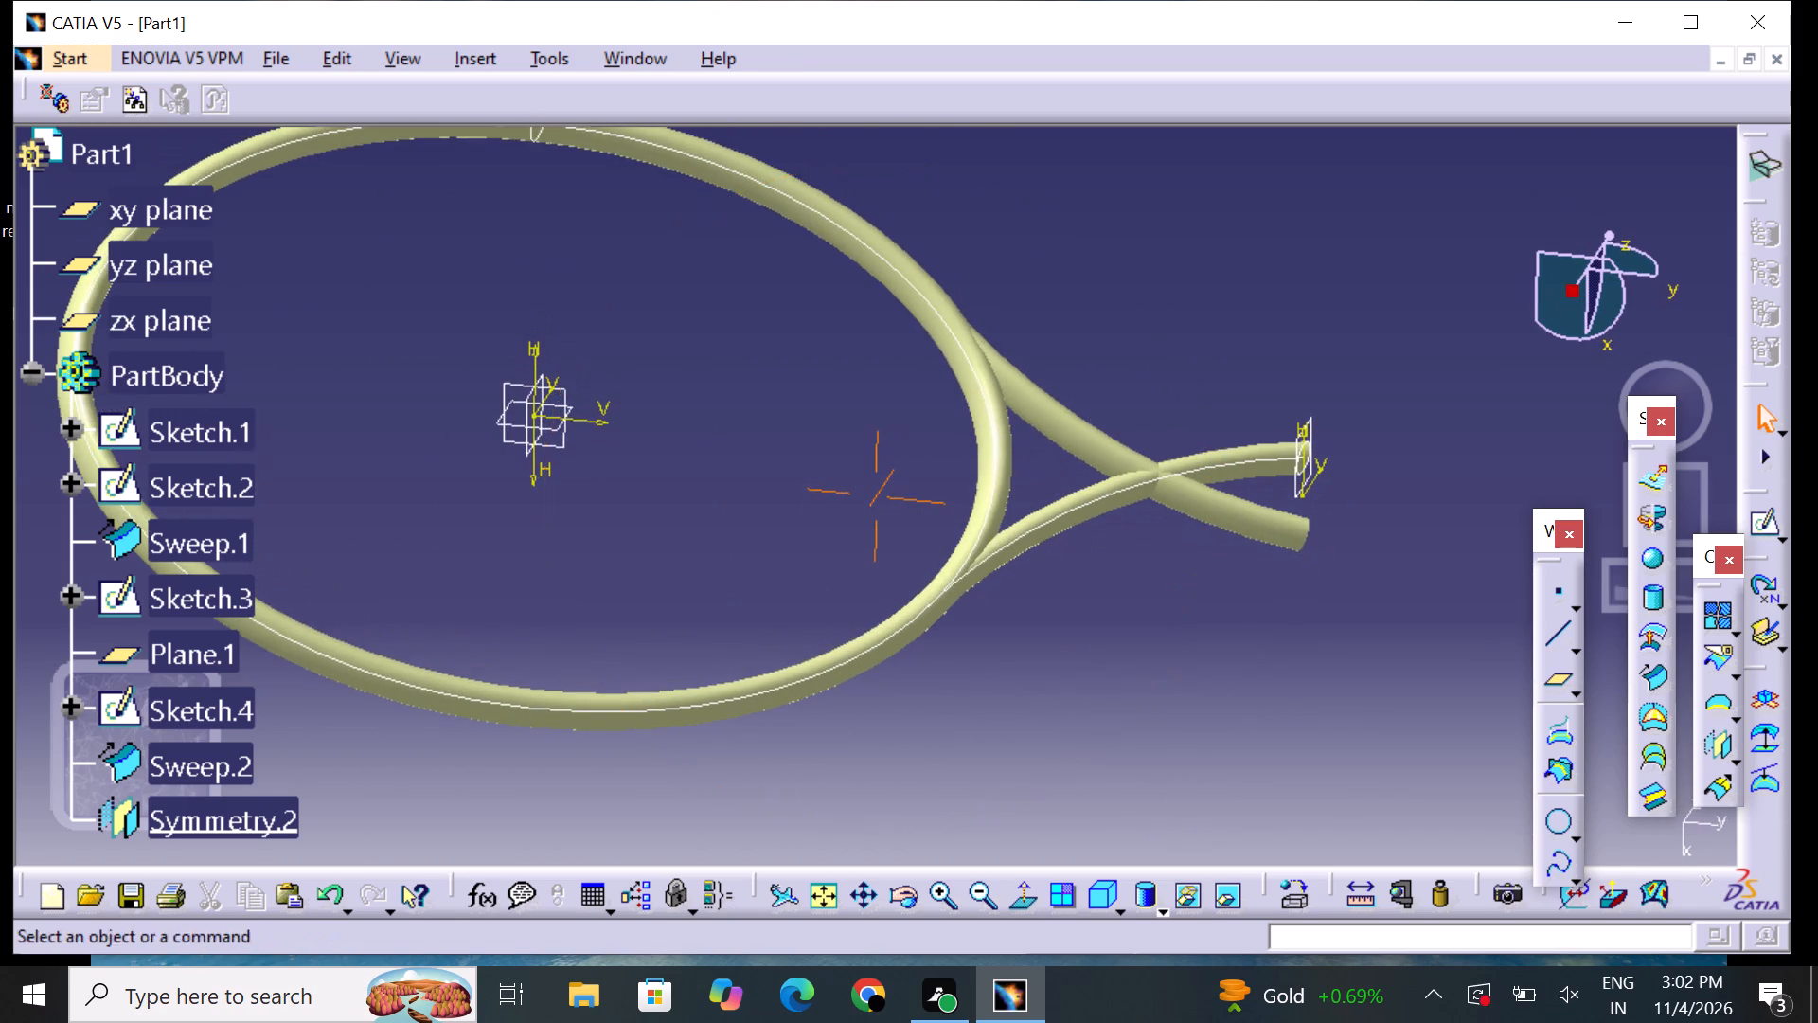
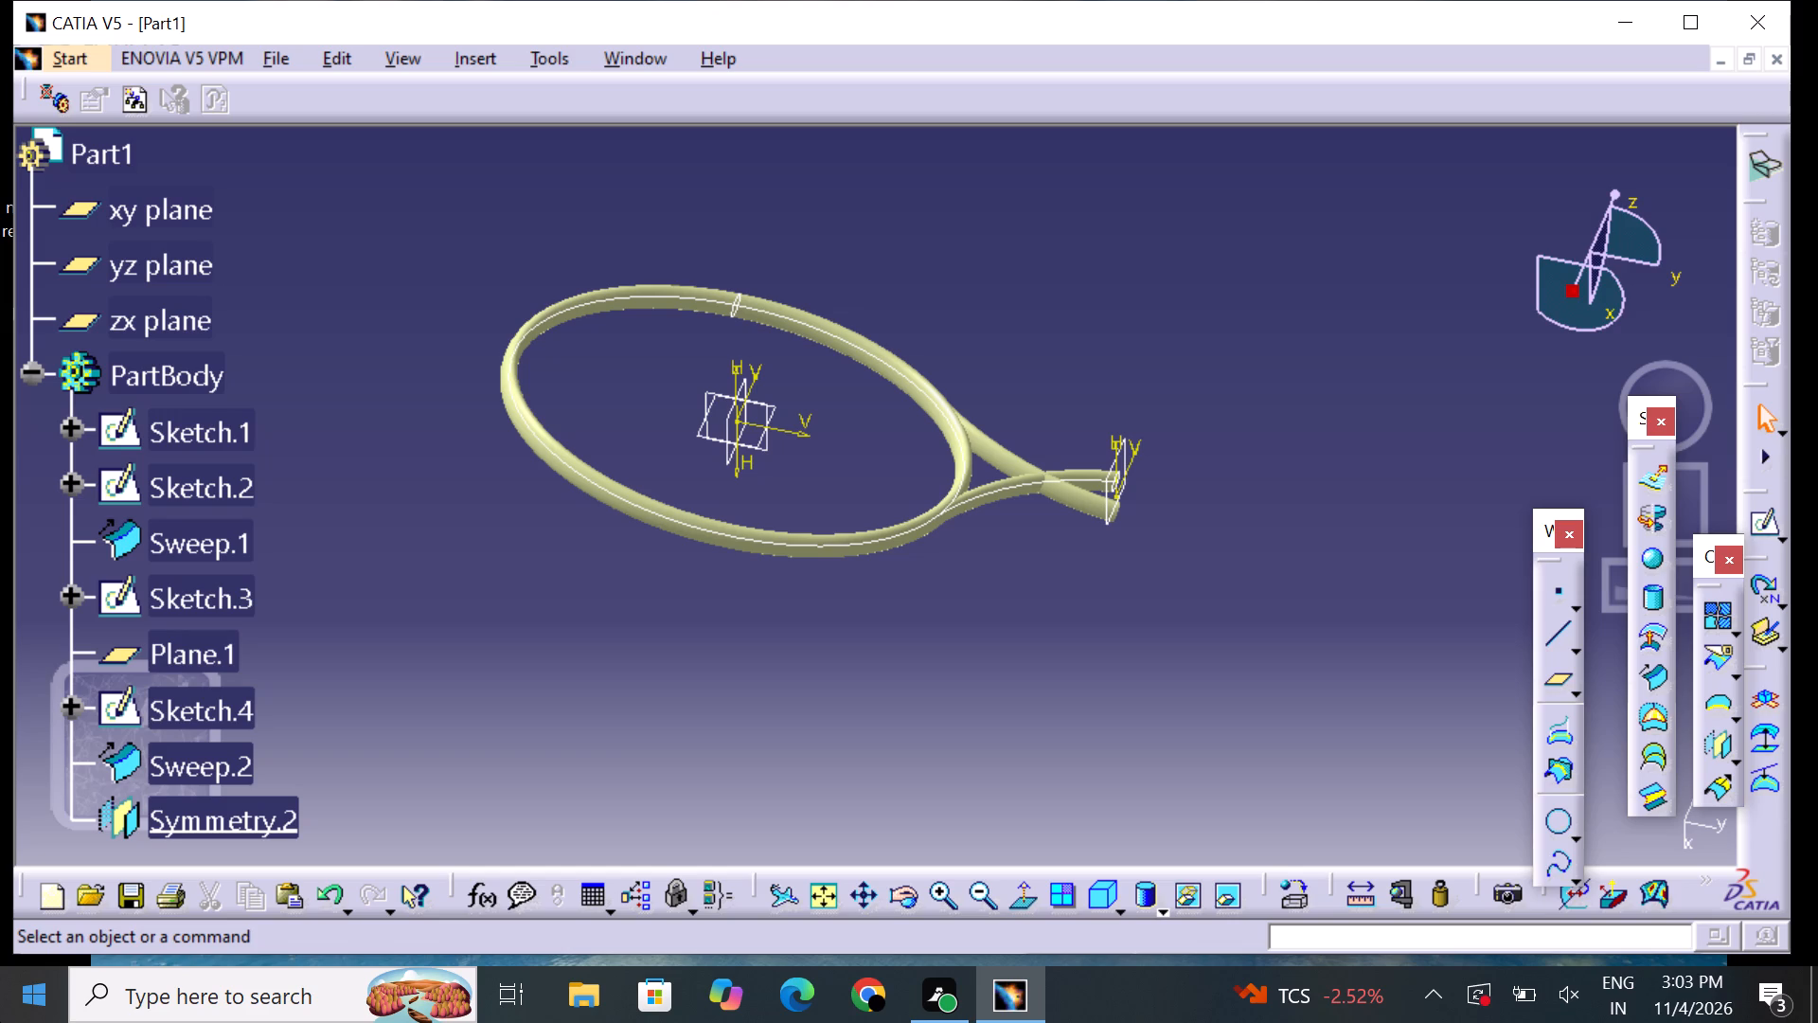
Undo the mirrored arm, the swept arm, and the plane and sketches behind it, keeping only the ring Sweep.1 and its two sketches.
{"action": "left_click", "coordinate": [1036, 488]}
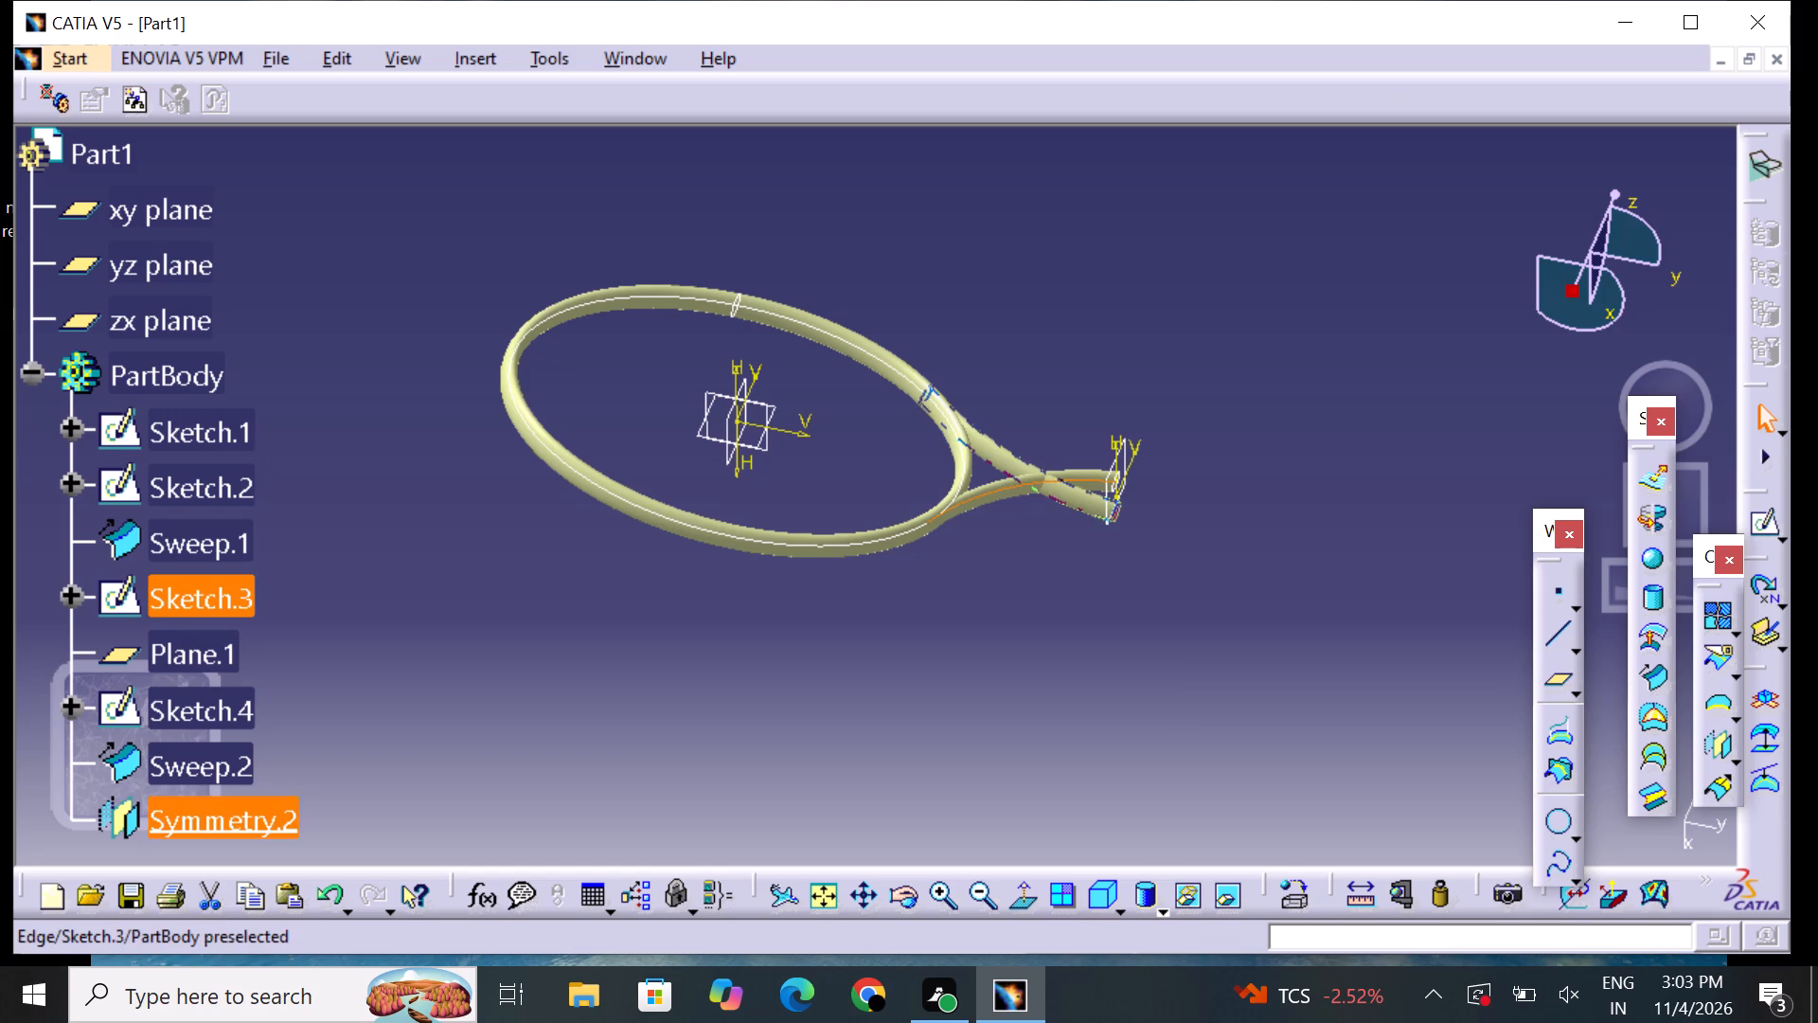
{"action": "left_click", "coordinate": [1078, 503]}
{"action": "key", "text": "ctrl+z"}
{"action": "key", "text": "ctrl+z"}
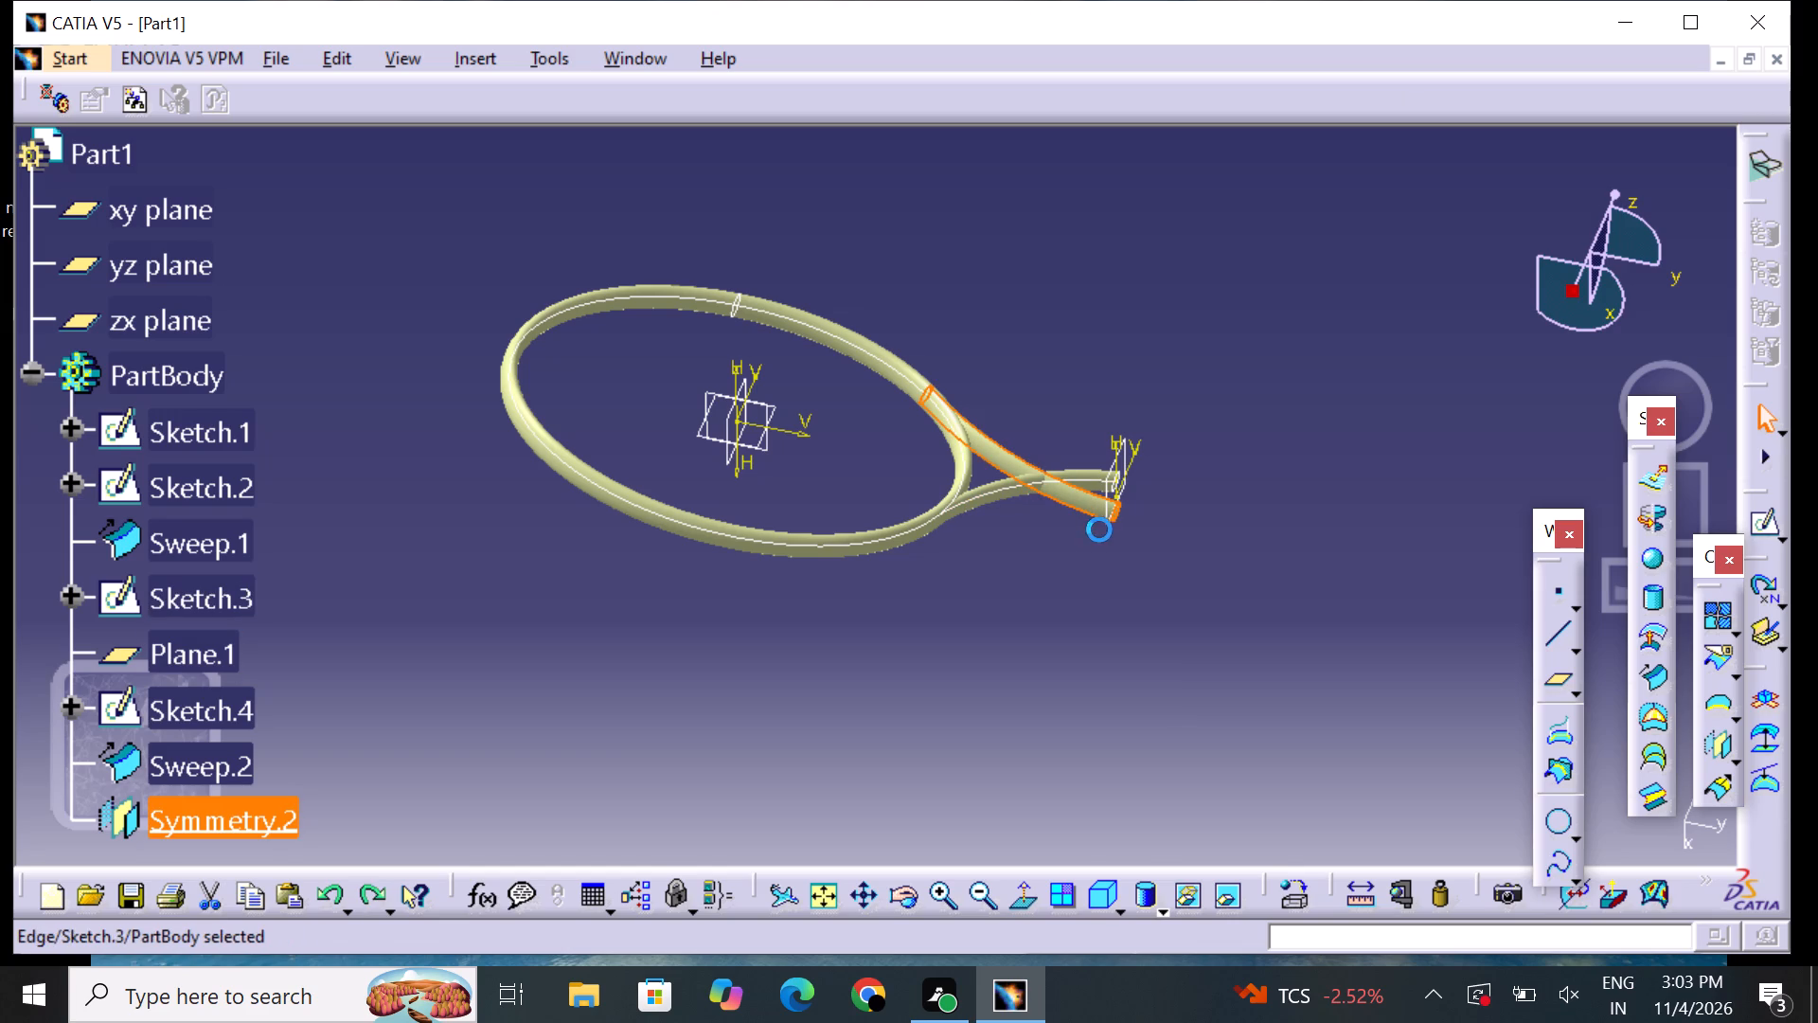
{"action": "key", "text": "ctrl+z"}
{"action": "key", "text": "ctrl+z"}
{"action": "key", "text": "ctrl+z"}
{"action": "key", "text": "ctrl+z"}
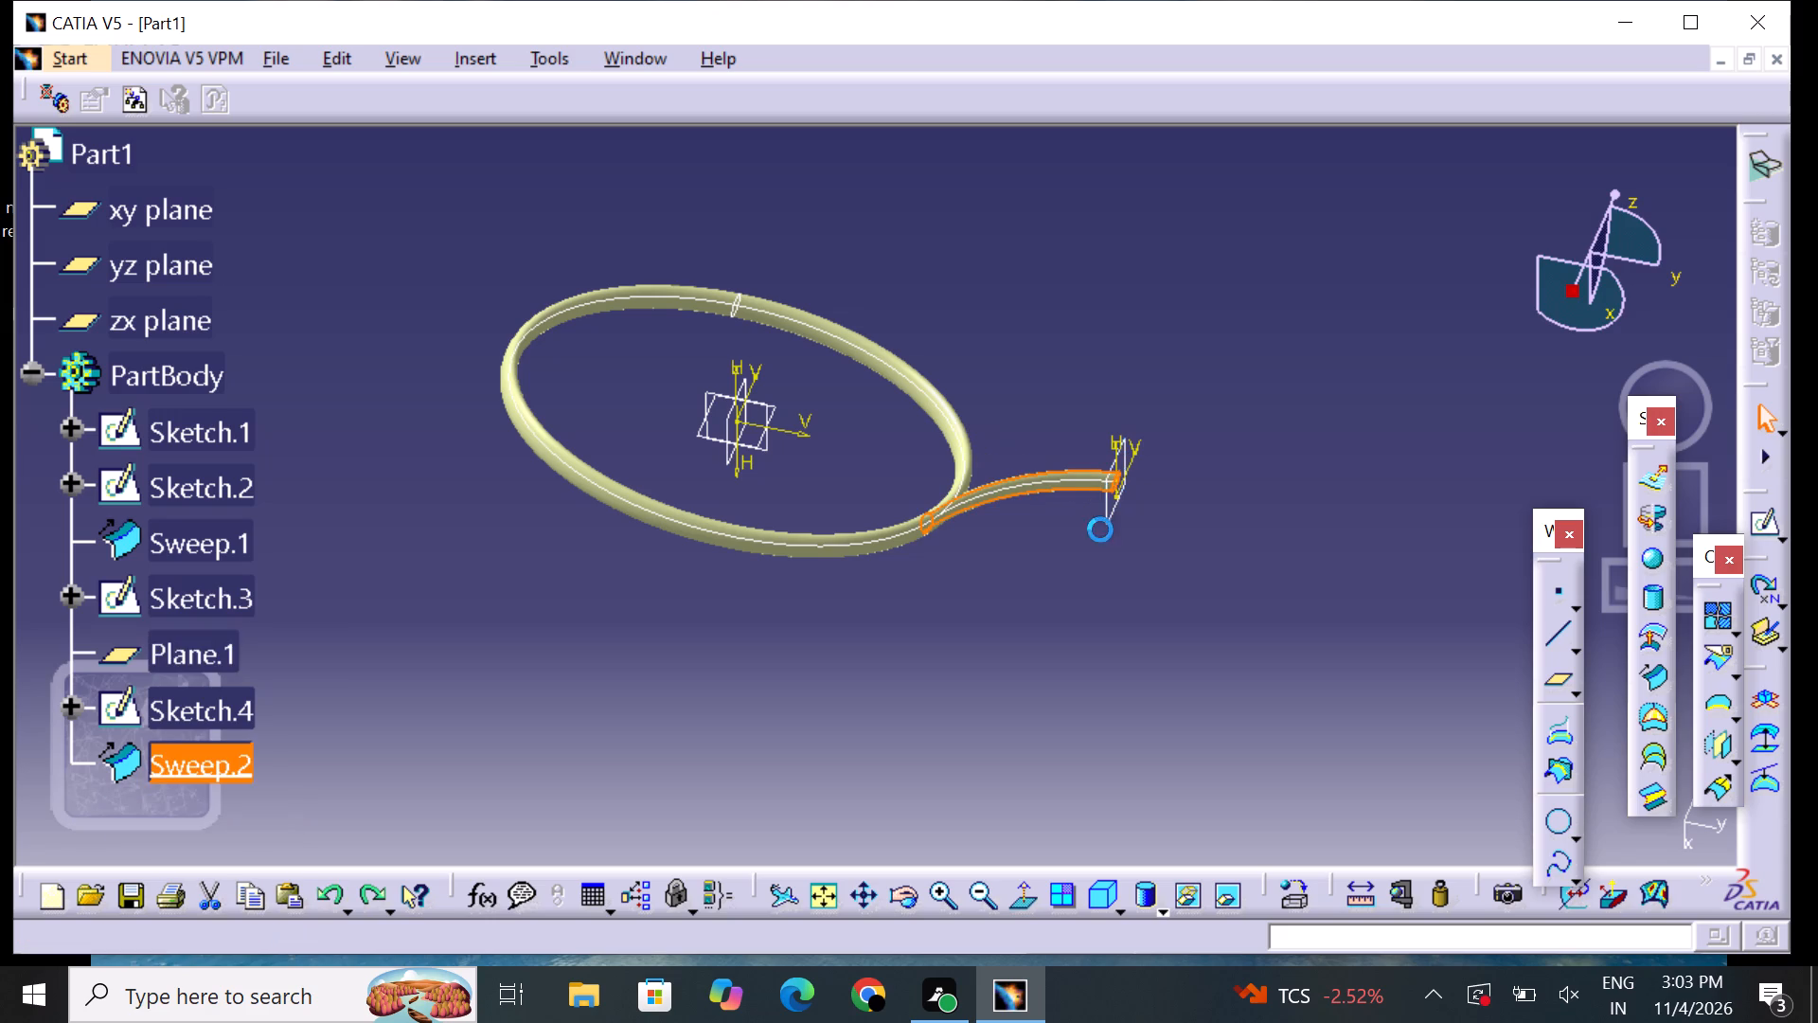
{"action": "key", "text": "ctrl+z"}
{"action": "key", "text": "ctrl+z"}
{"action": "key", "text": "ctrl+z"}
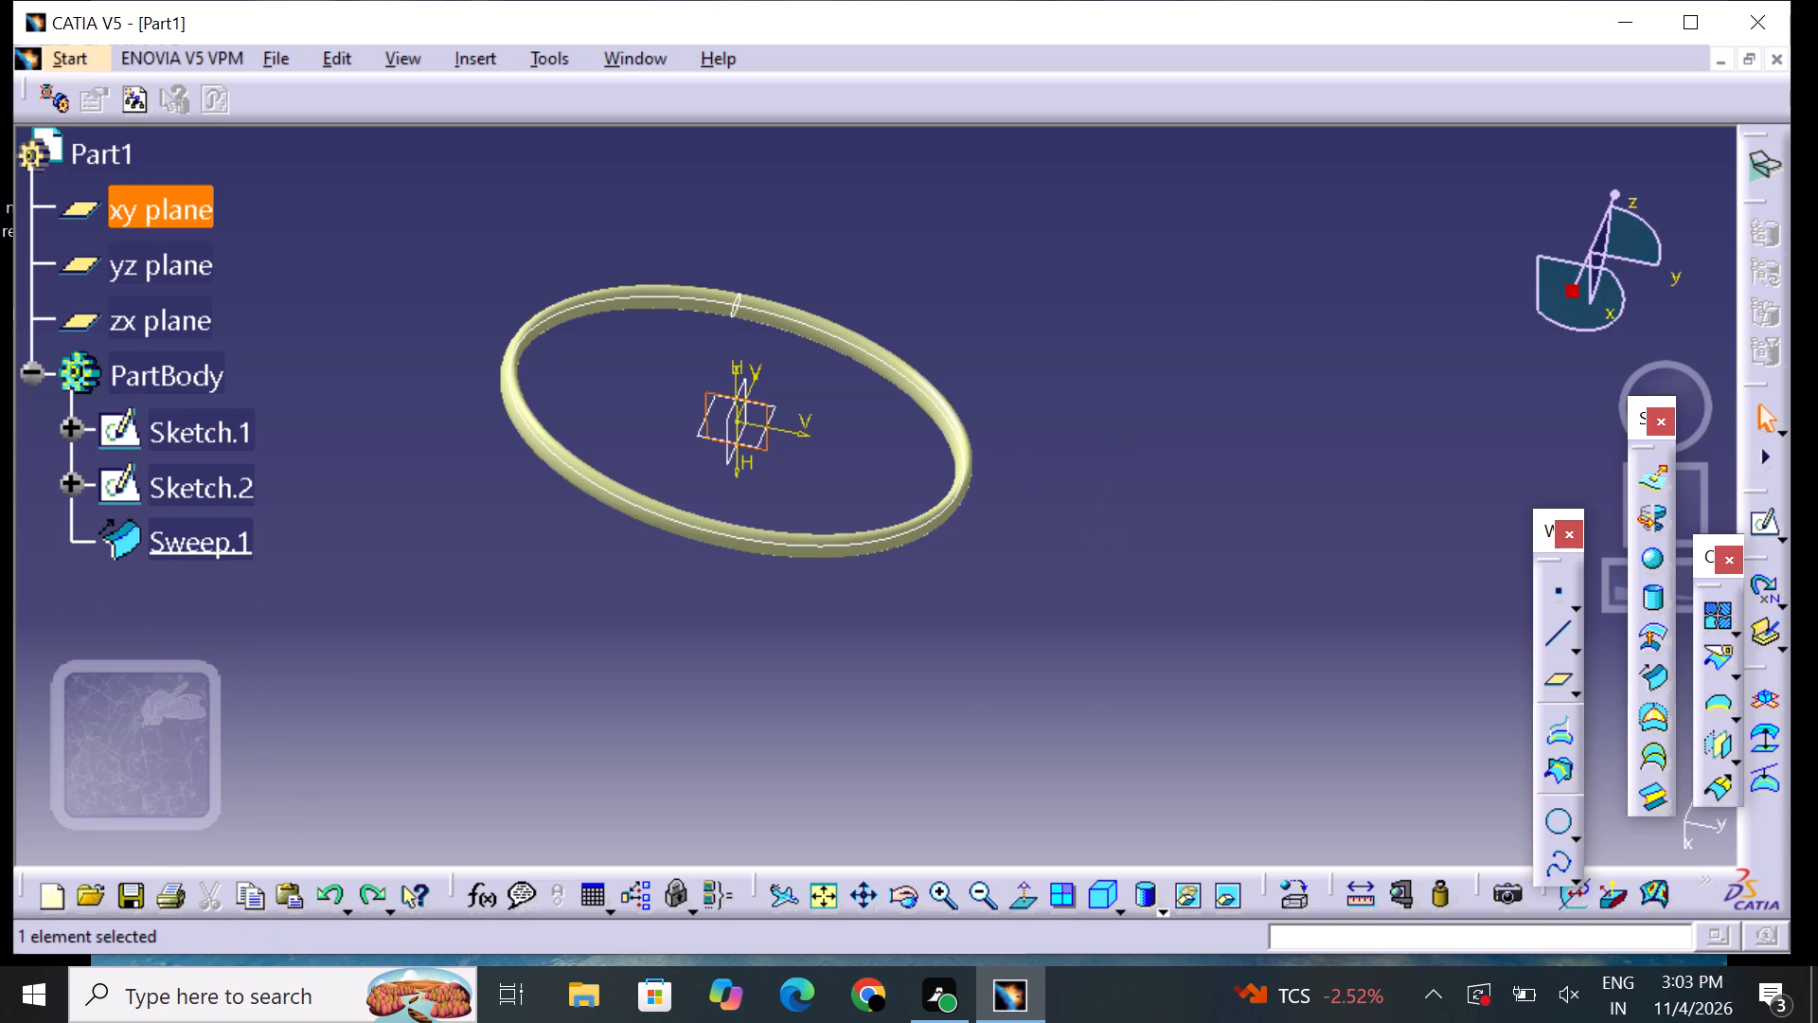
{"action": "key", "text": "ctrl+z"}
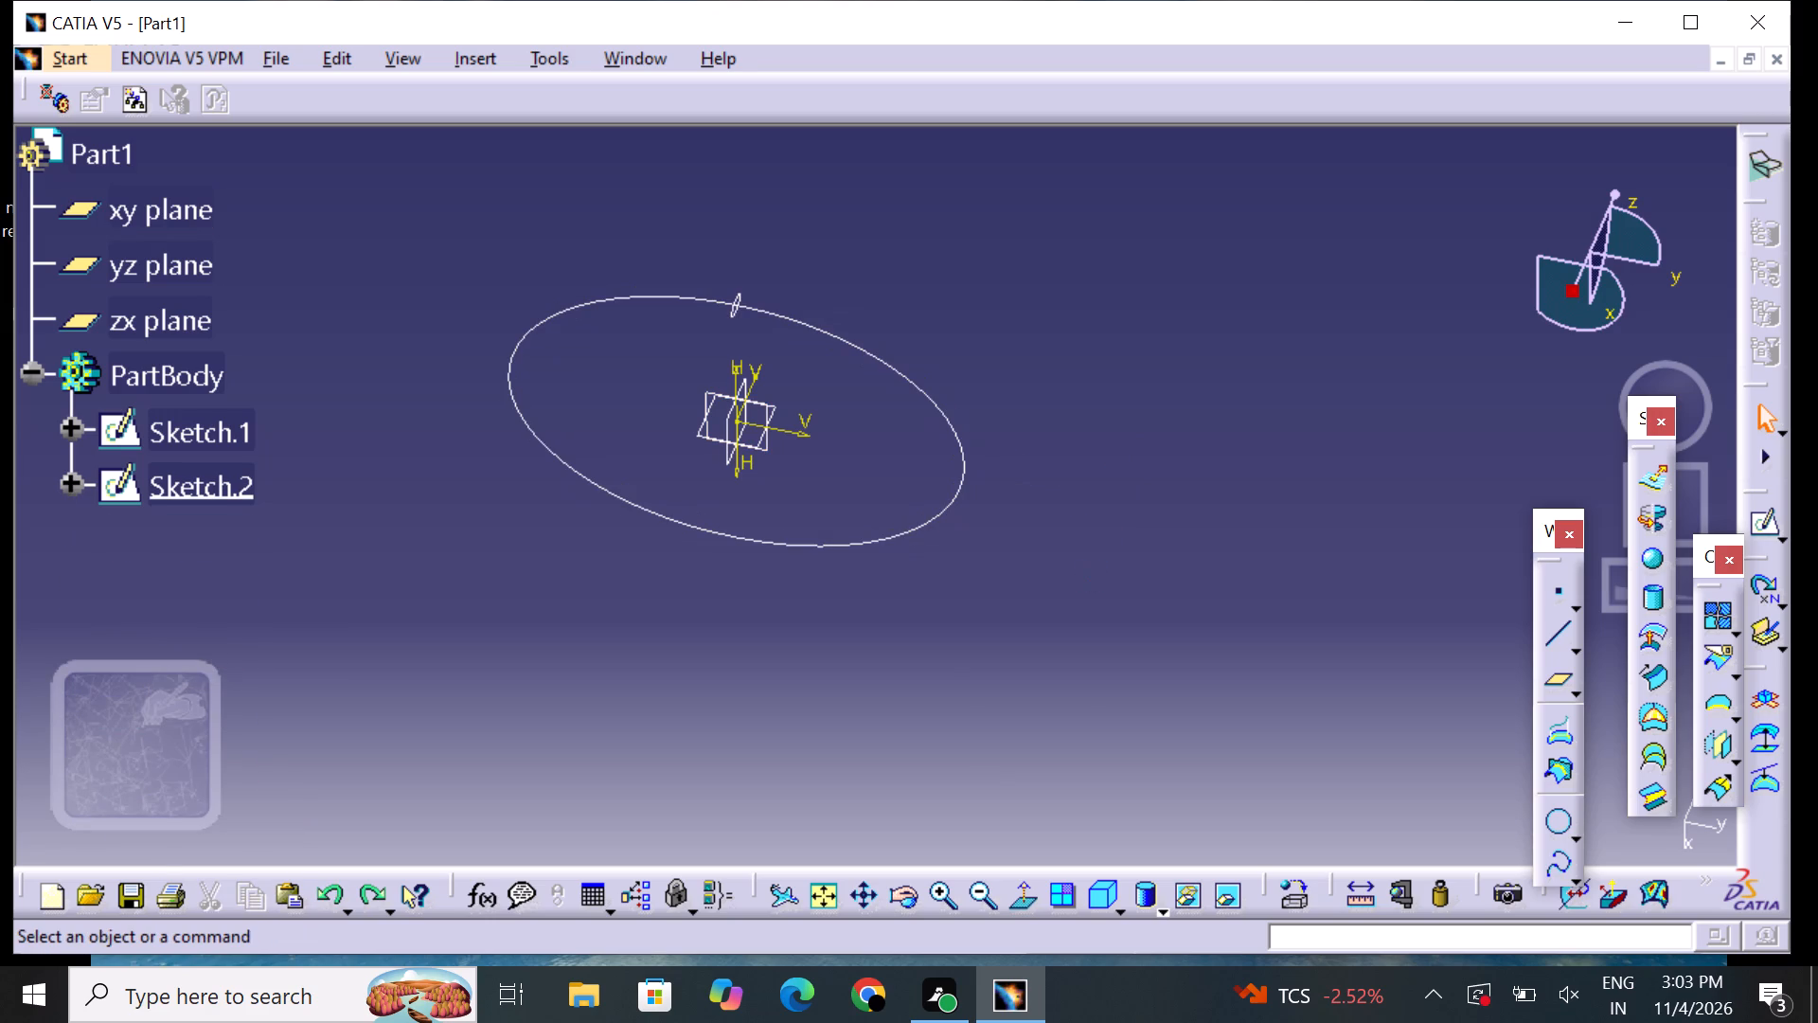
{"action": "key", "text": "ctrl+y"}
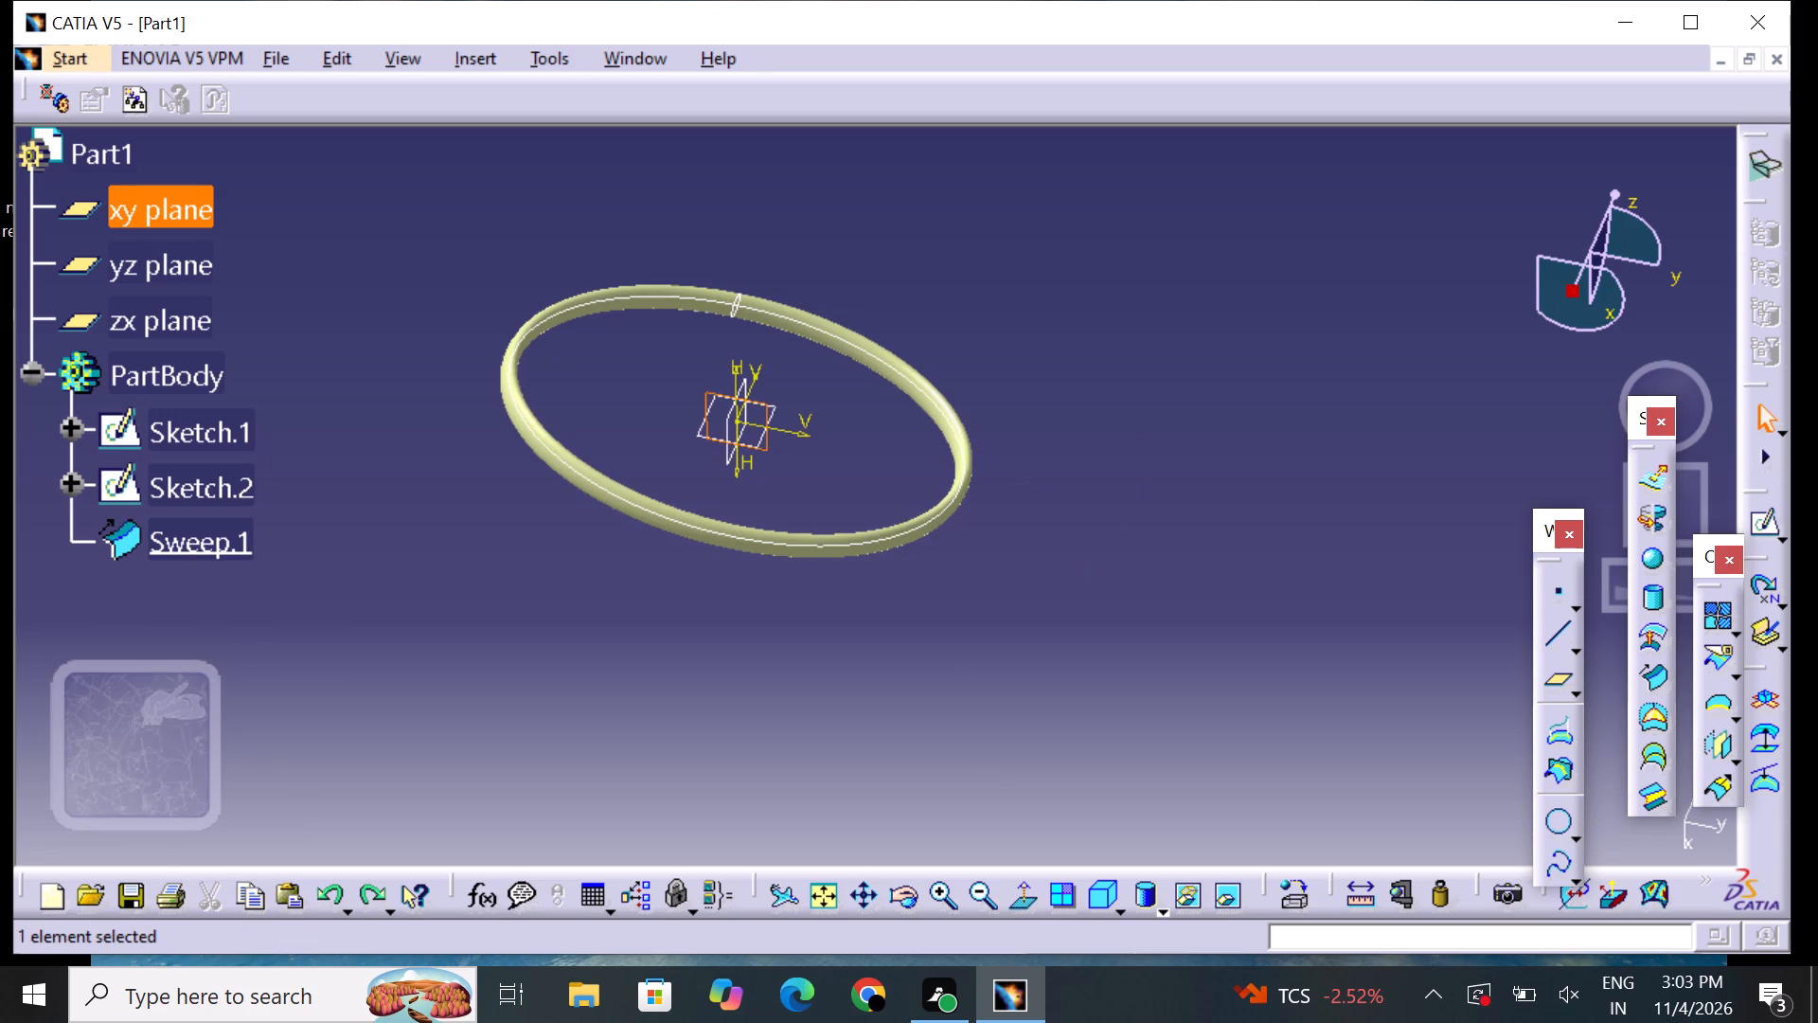
Open a new sketch on the xy plane.
{"action": "middle_click_drag", "start_coordinate": [868, 637], "coordinate": [926, 548]}
{"action": "right_click_drag", "start_coordinate": [874, 637], "coordinate": [926, 548]}
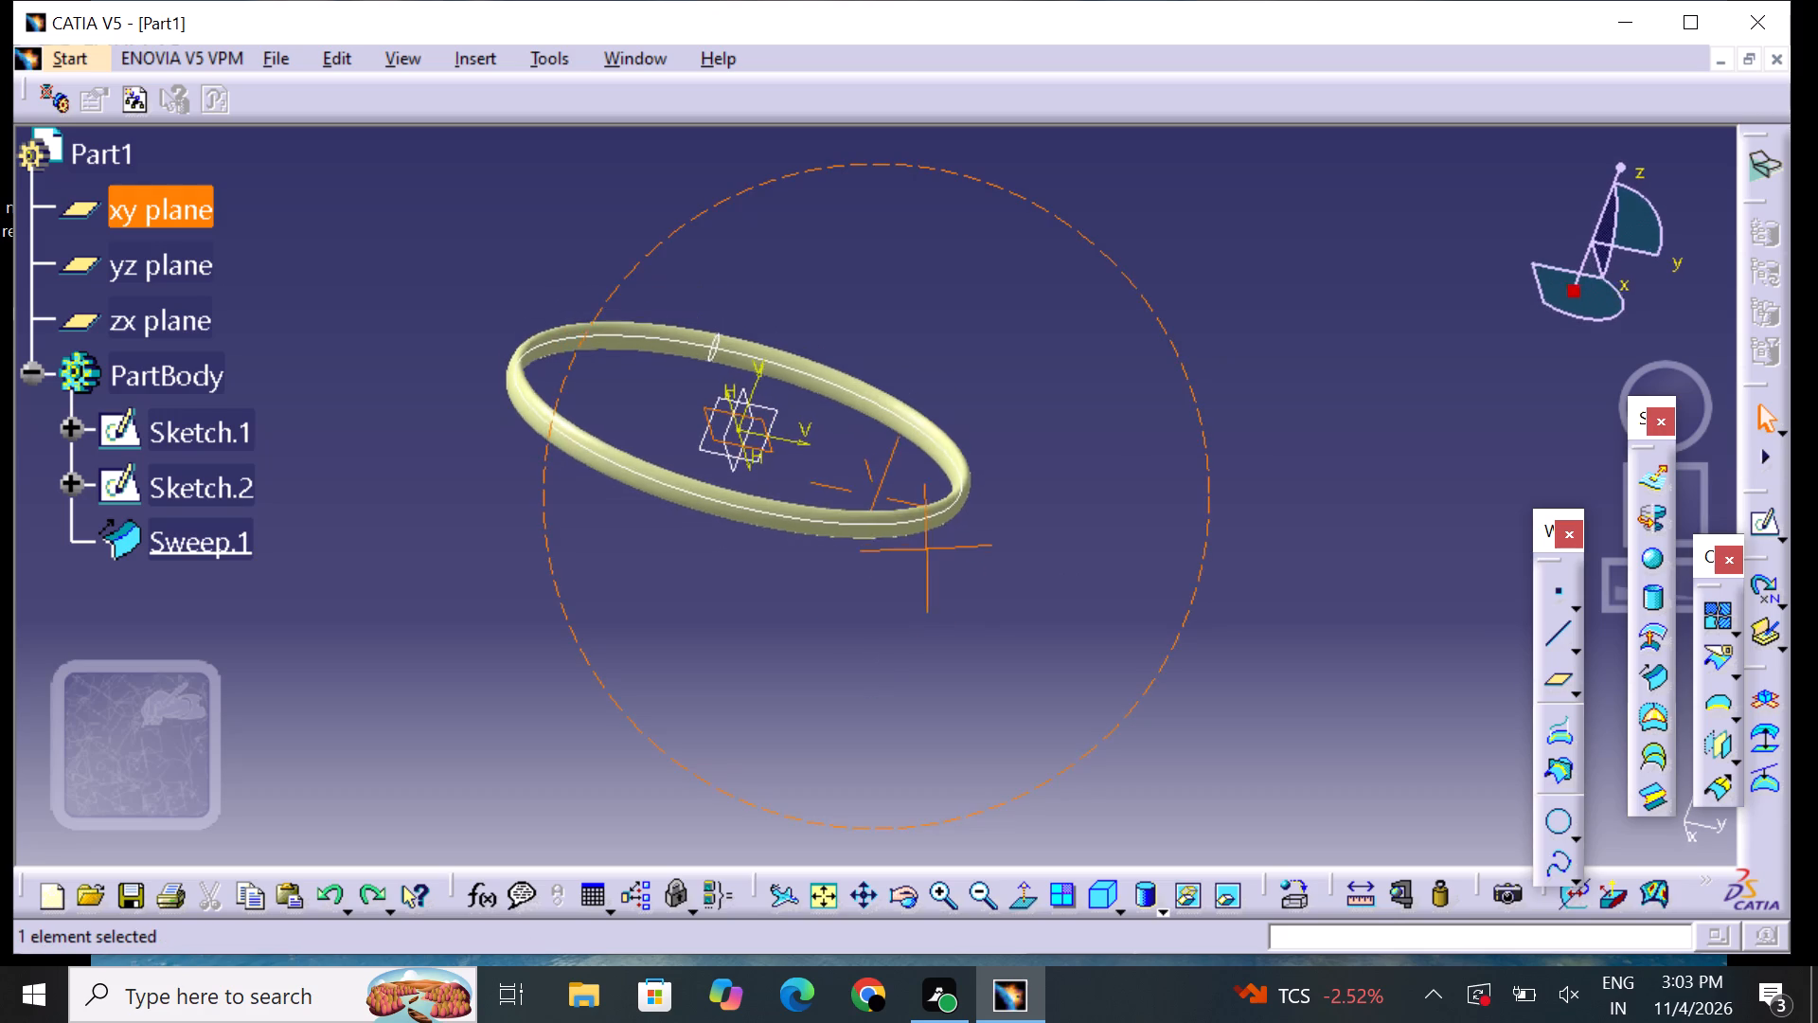
{"action": "middle_click_drag", "start_coordinate": [926, 548], "coordinate": [929, 540]}
{"action": "right_click_drag", "start_coordinate": [926, 548], "coordinate": [929, 540]}
{"action": "middle_click_drag", "start_coordinate": [1096, 523], "coordinate": [994, 490]}
{"action": "right_click_drag", "start_coordinate": [1096, 522], "coordinate": [994, 490]}
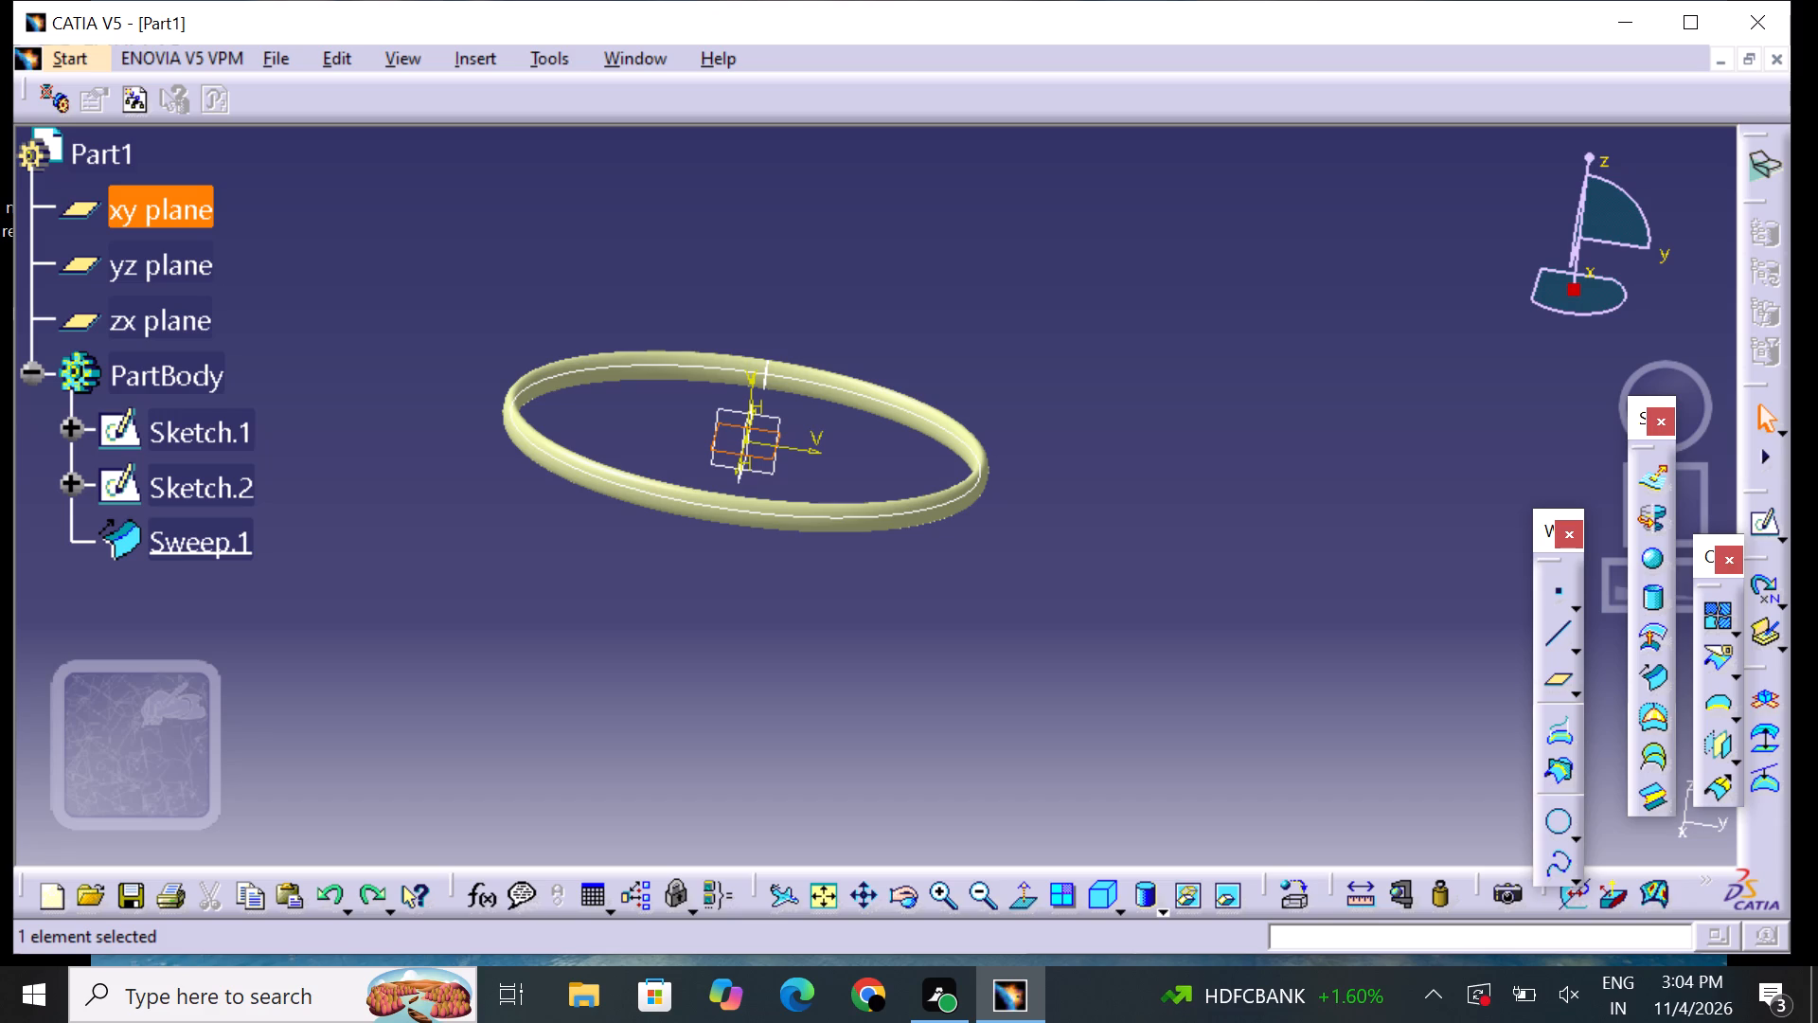
{"action": "left_click", "coordinate": [1770, 523]}
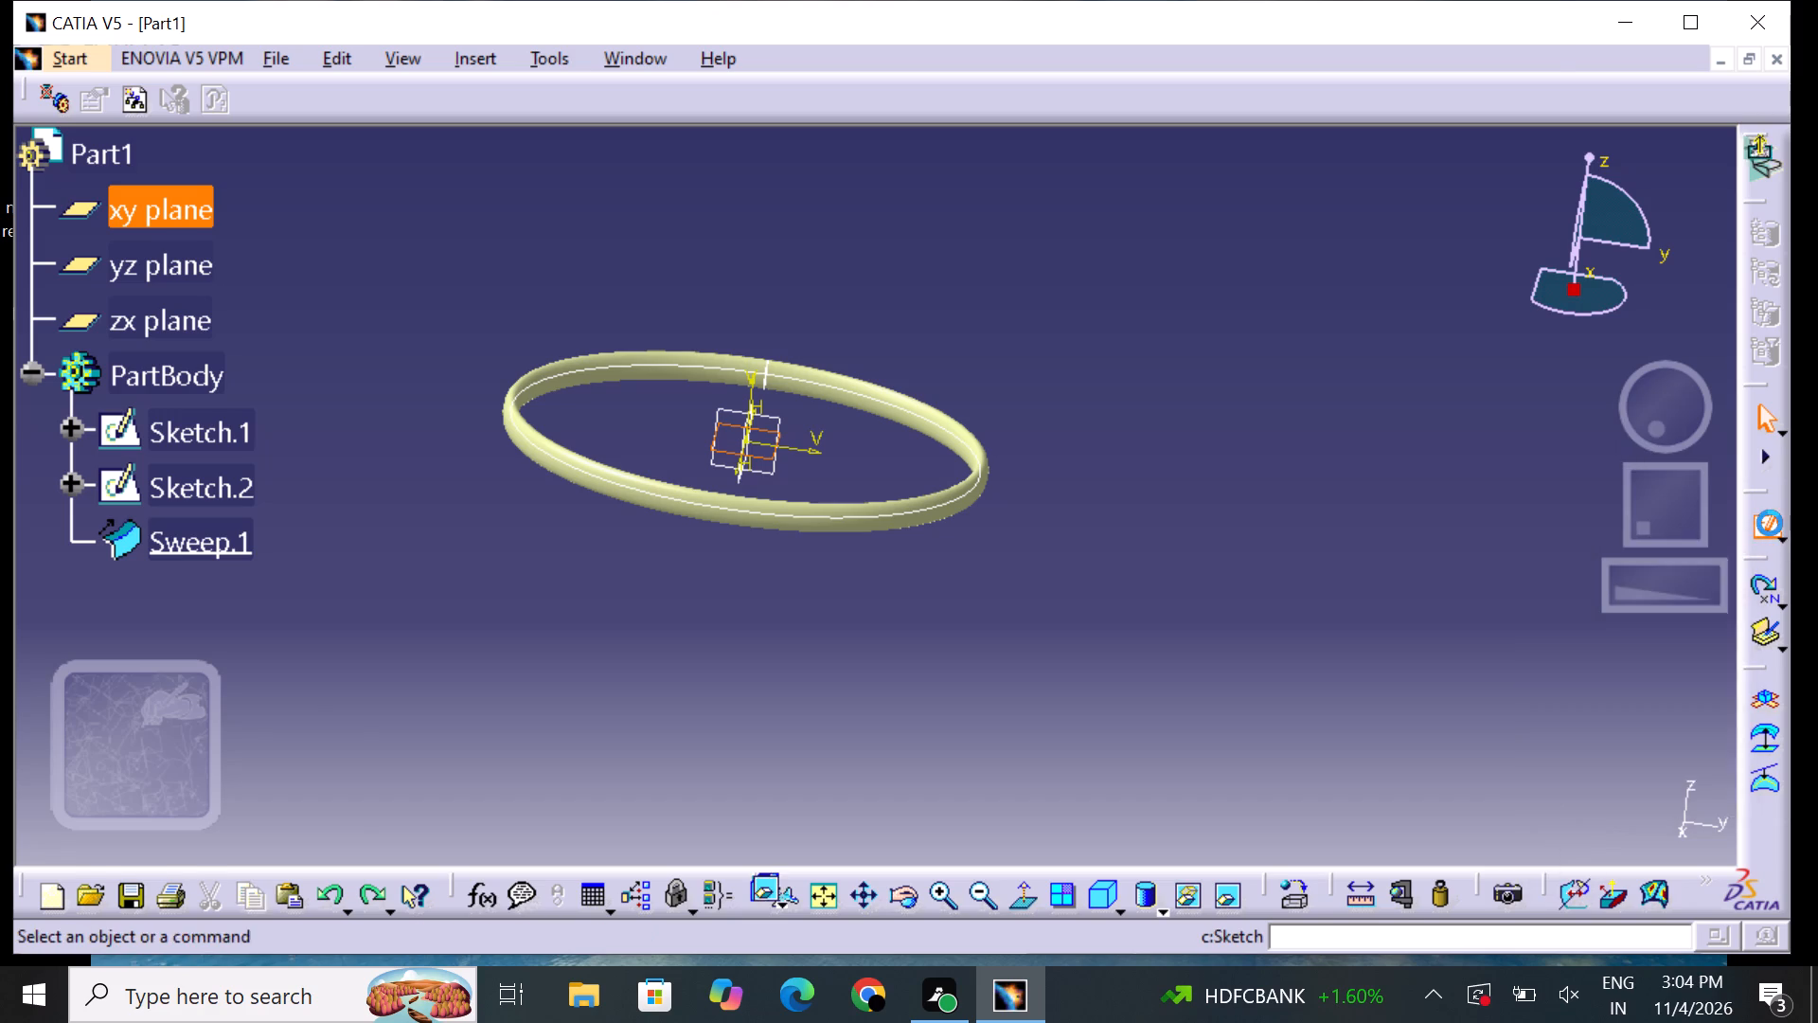
{"action": "middle_click_drag", "start_coordinate": [1243, 455], "coordinate": [1310, 418]}
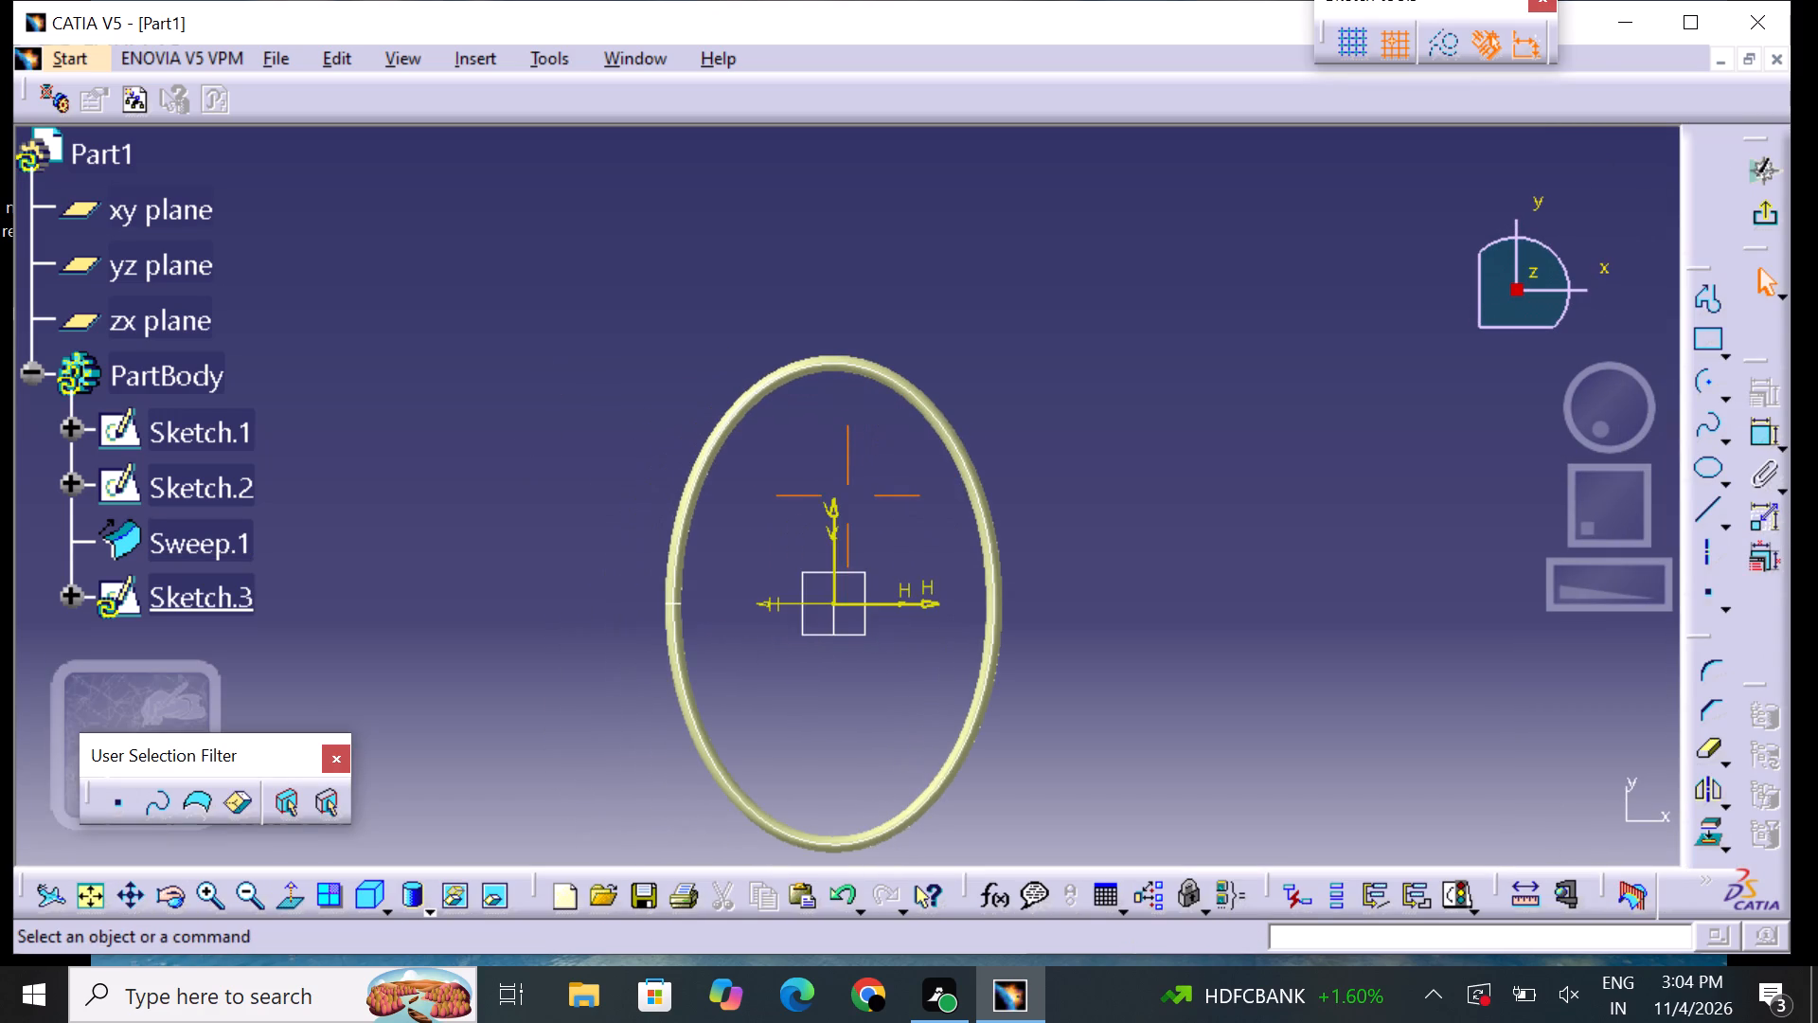
{"action": "middle_click_drag", "start_coordinate": [1310, 418], "coordinate": [1310, 419]}
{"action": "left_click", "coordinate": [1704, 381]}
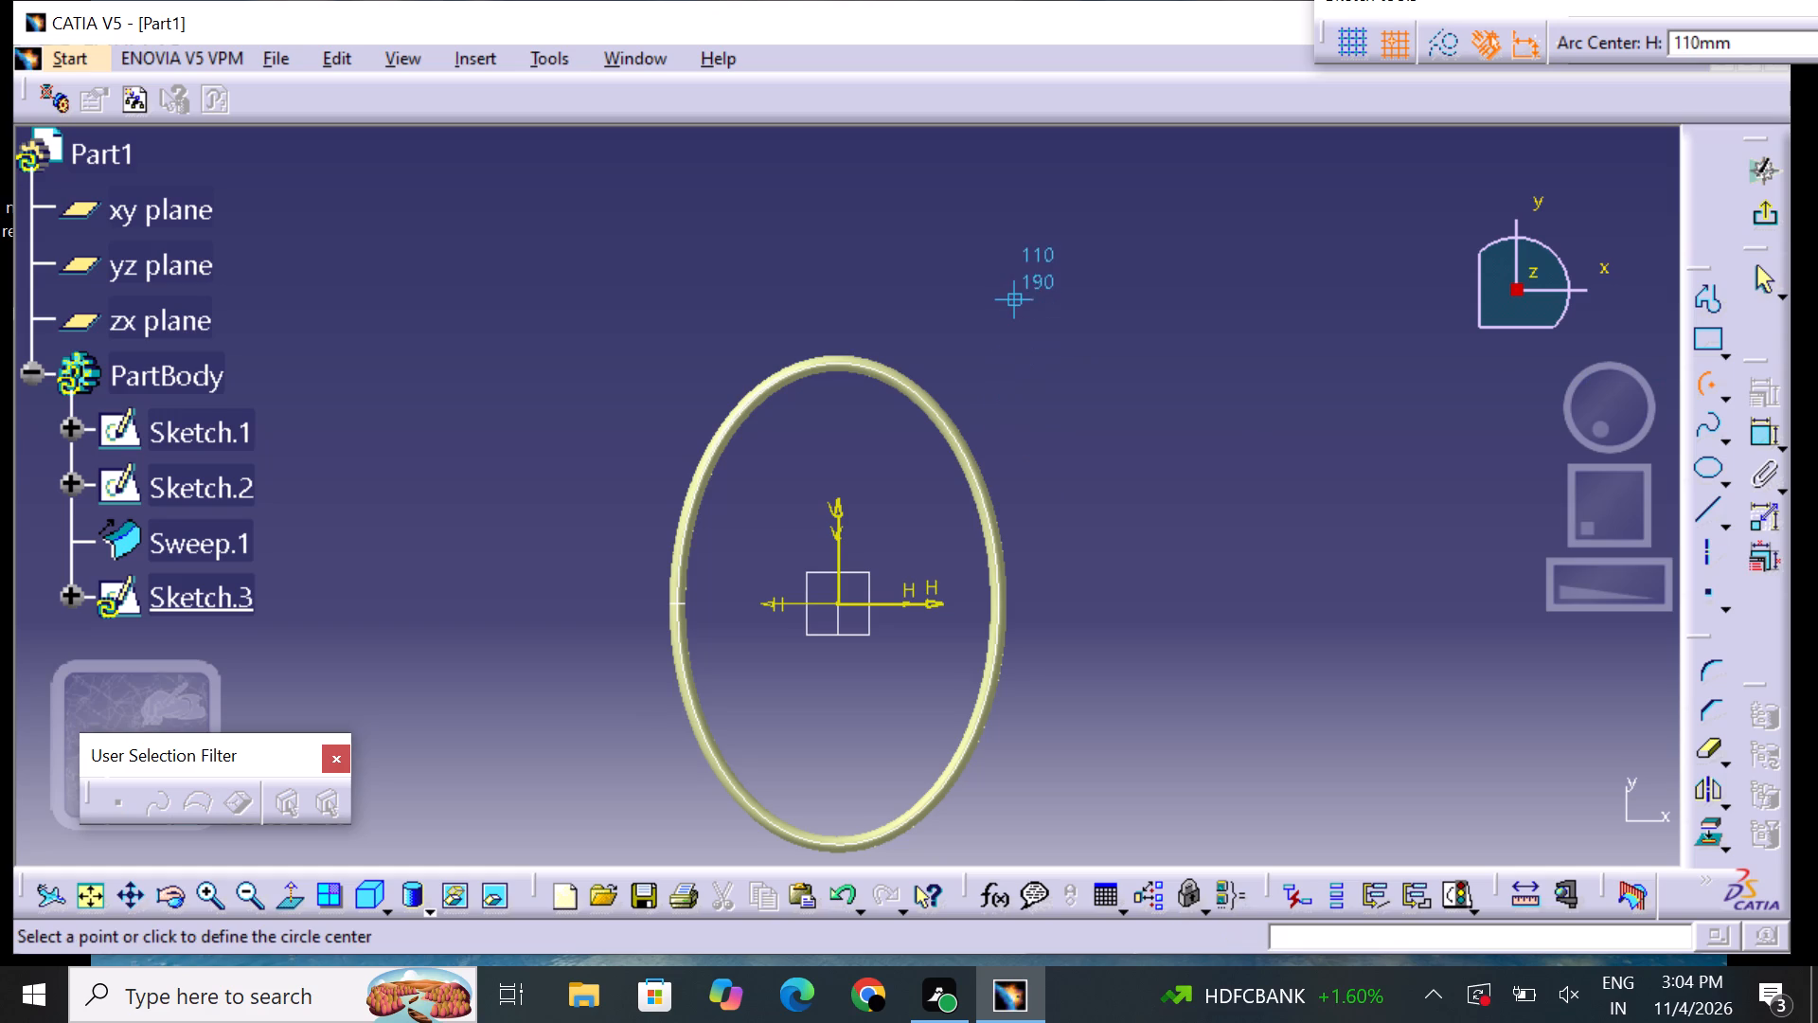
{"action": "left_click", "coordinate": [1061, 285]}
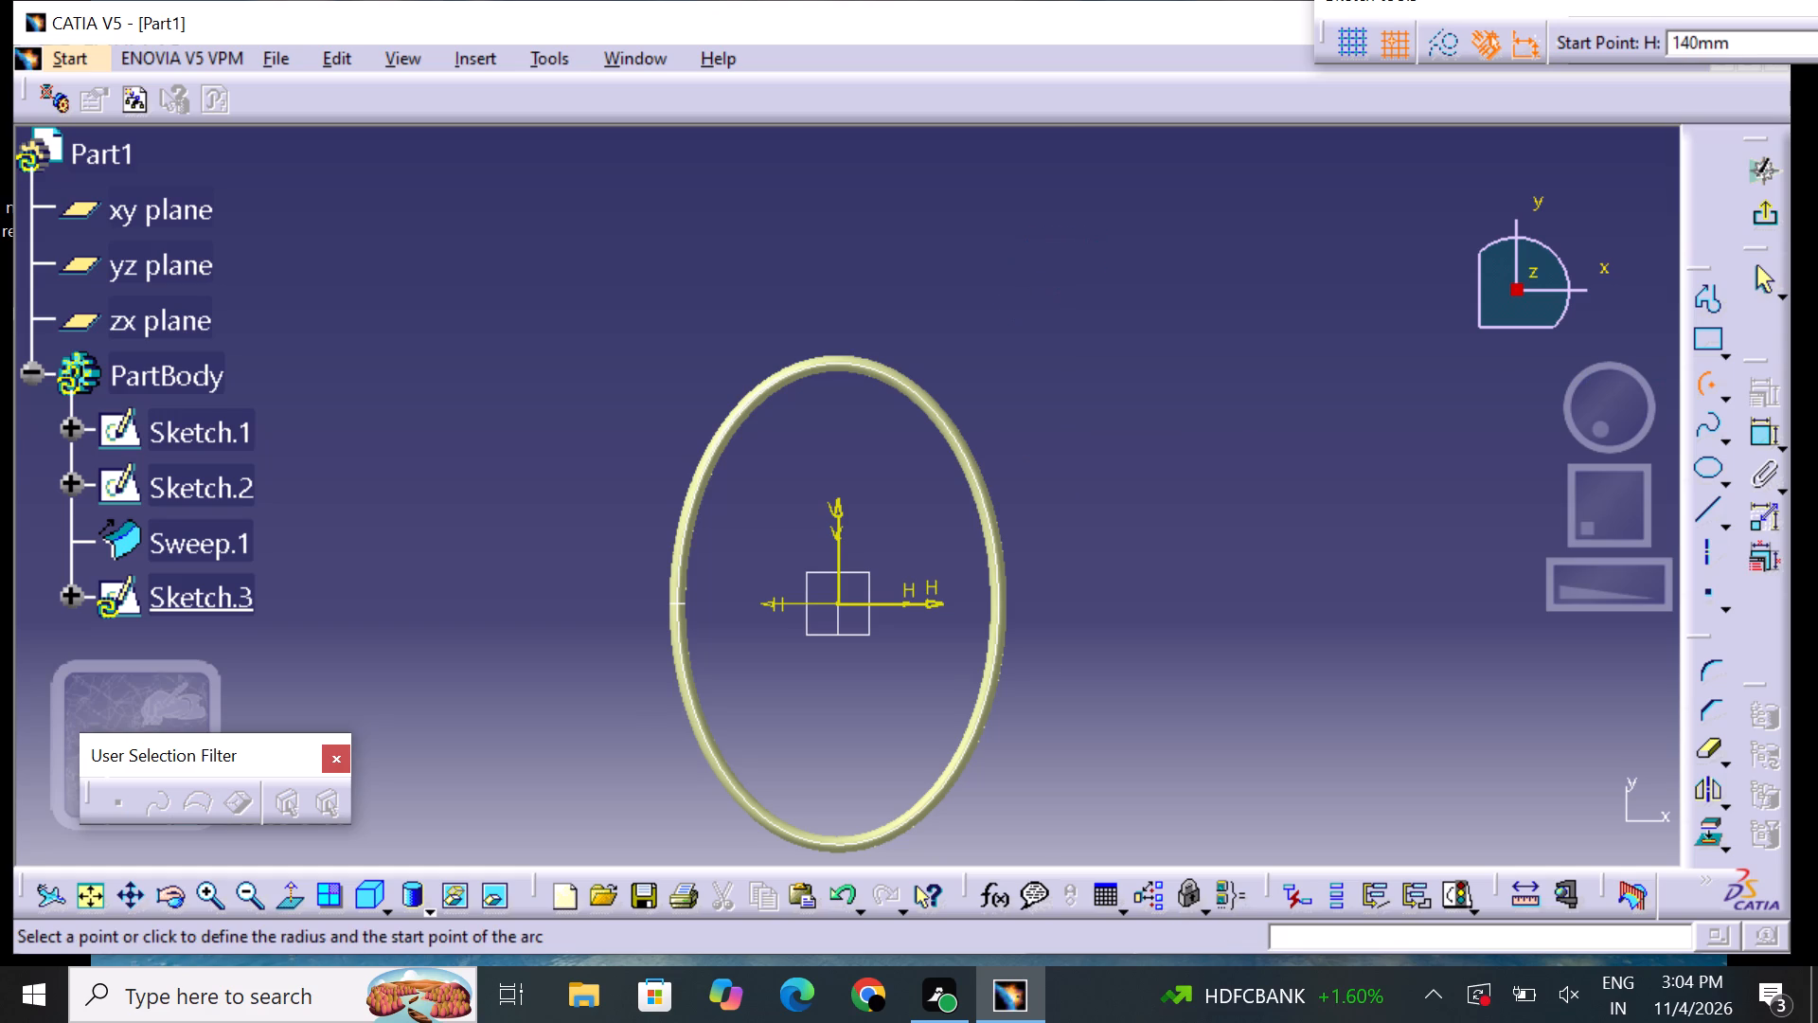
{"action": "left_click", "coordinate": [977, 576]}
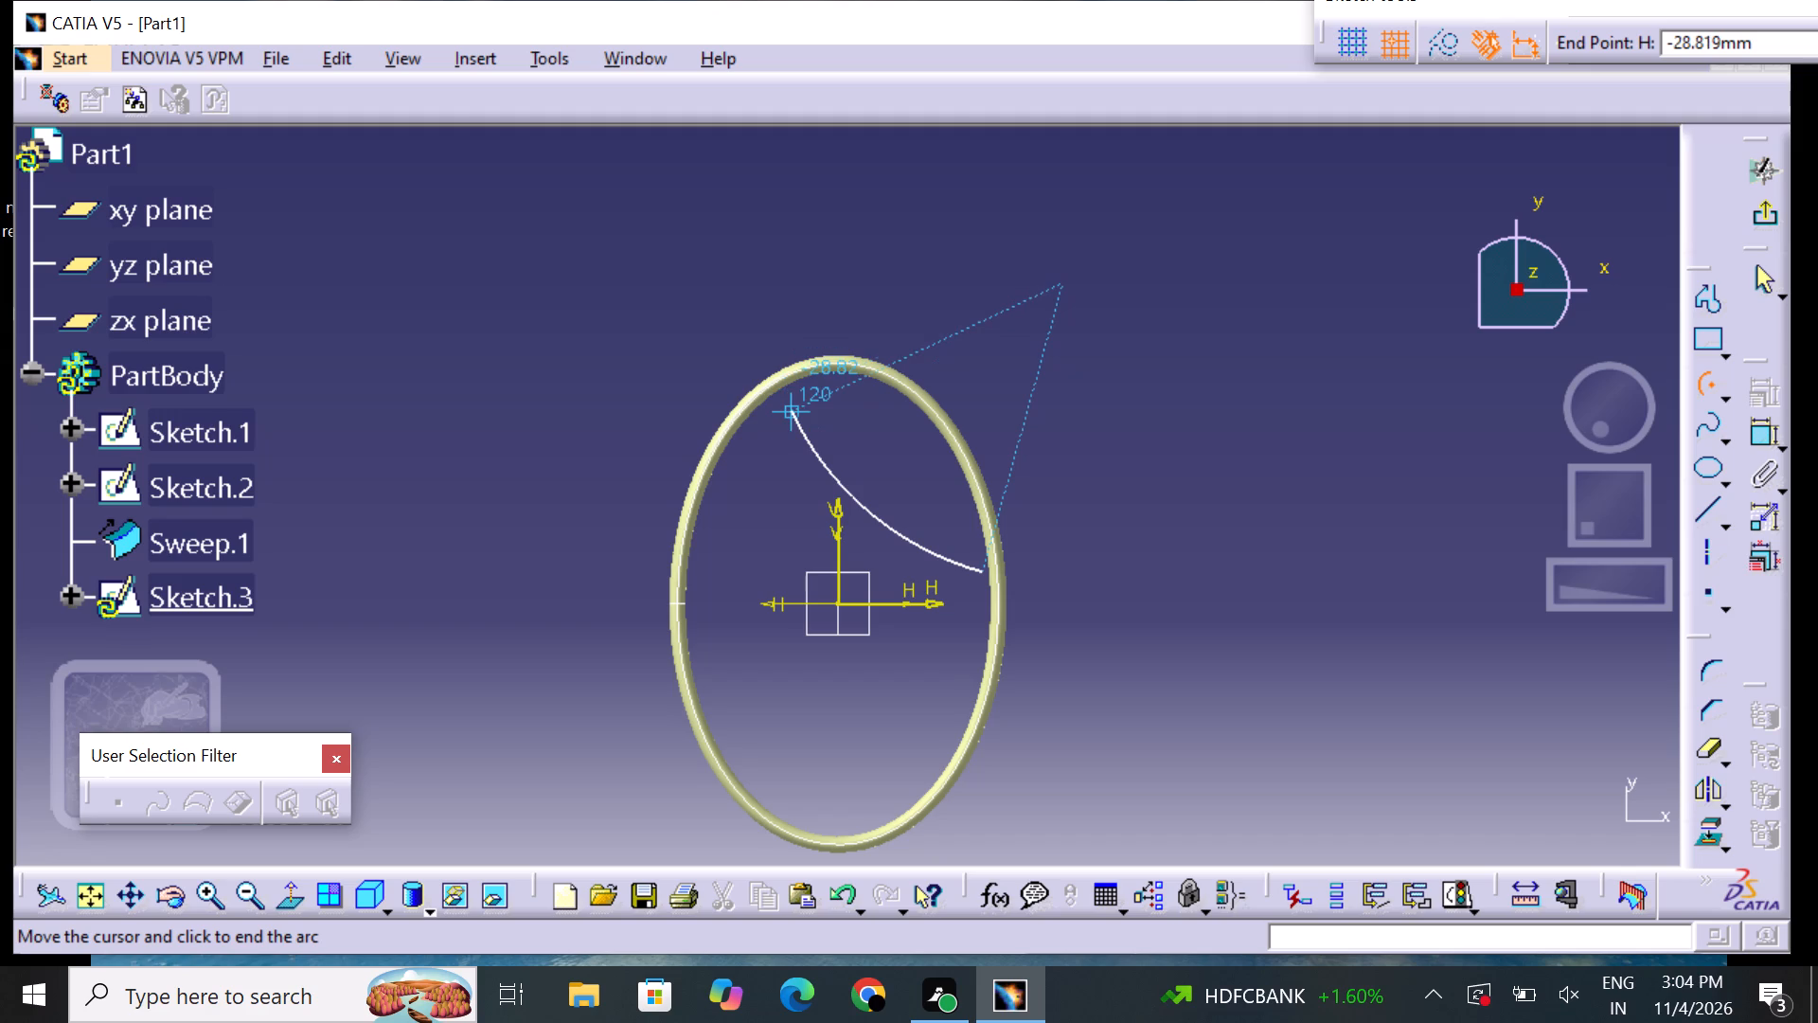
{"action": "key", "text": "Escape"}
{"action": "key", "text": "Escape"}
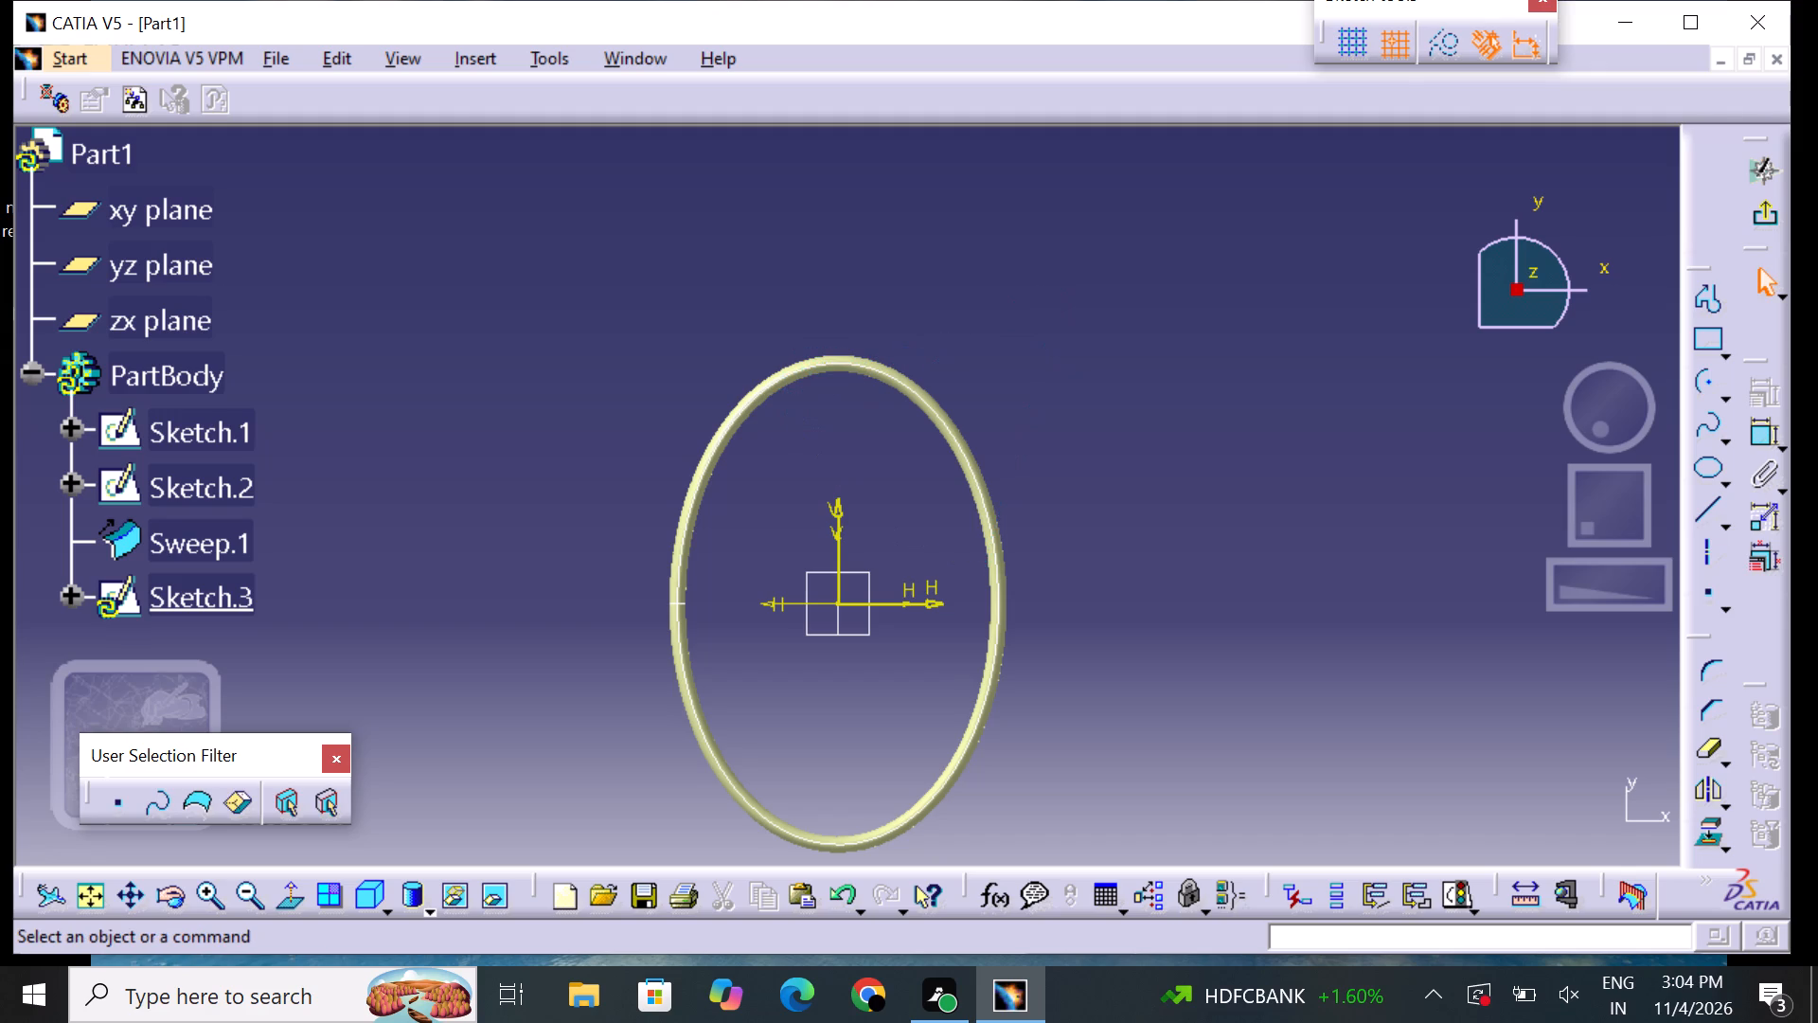
Sketch an arc of about 212 mm radius from beyond the ring's +Y end near the vertical axis to the ring's +X side.
{"action": "left_click", "coordinate": [1700, 389]}
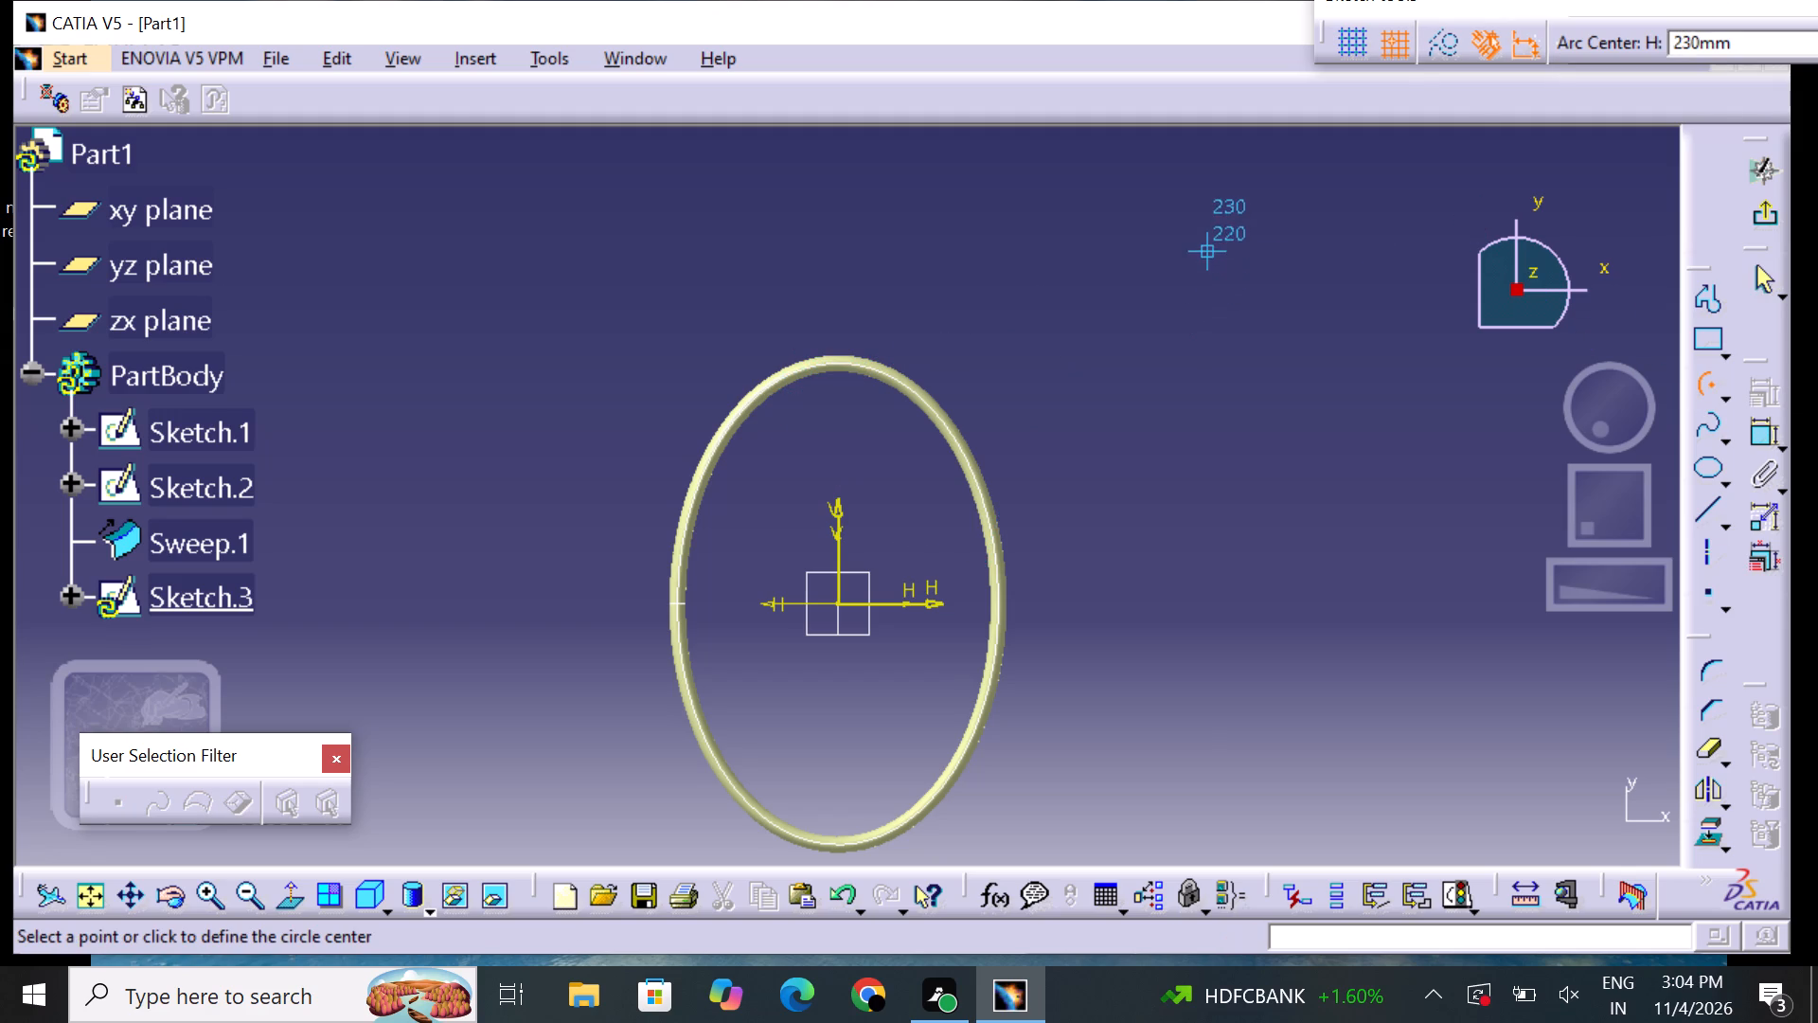
{"action": "left_click", "coordinate": [1189, 235]}
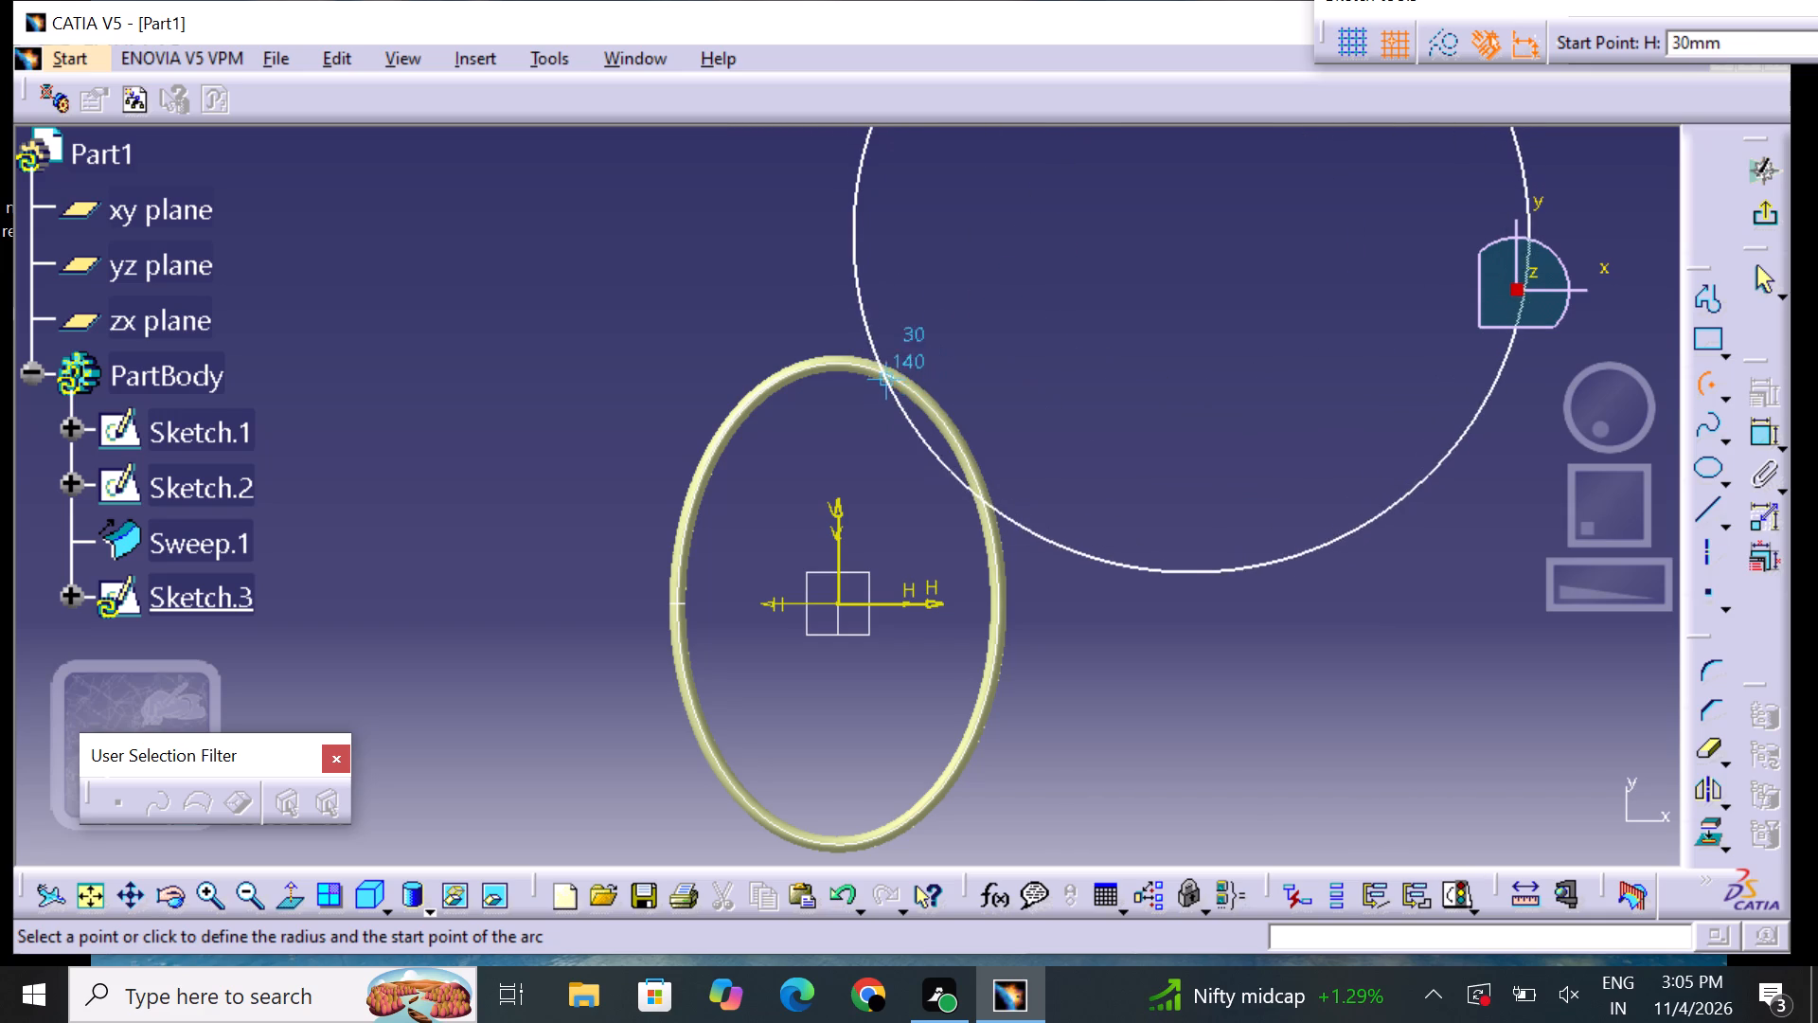
{"action": "left_click", "coordinate": [854, 281]}
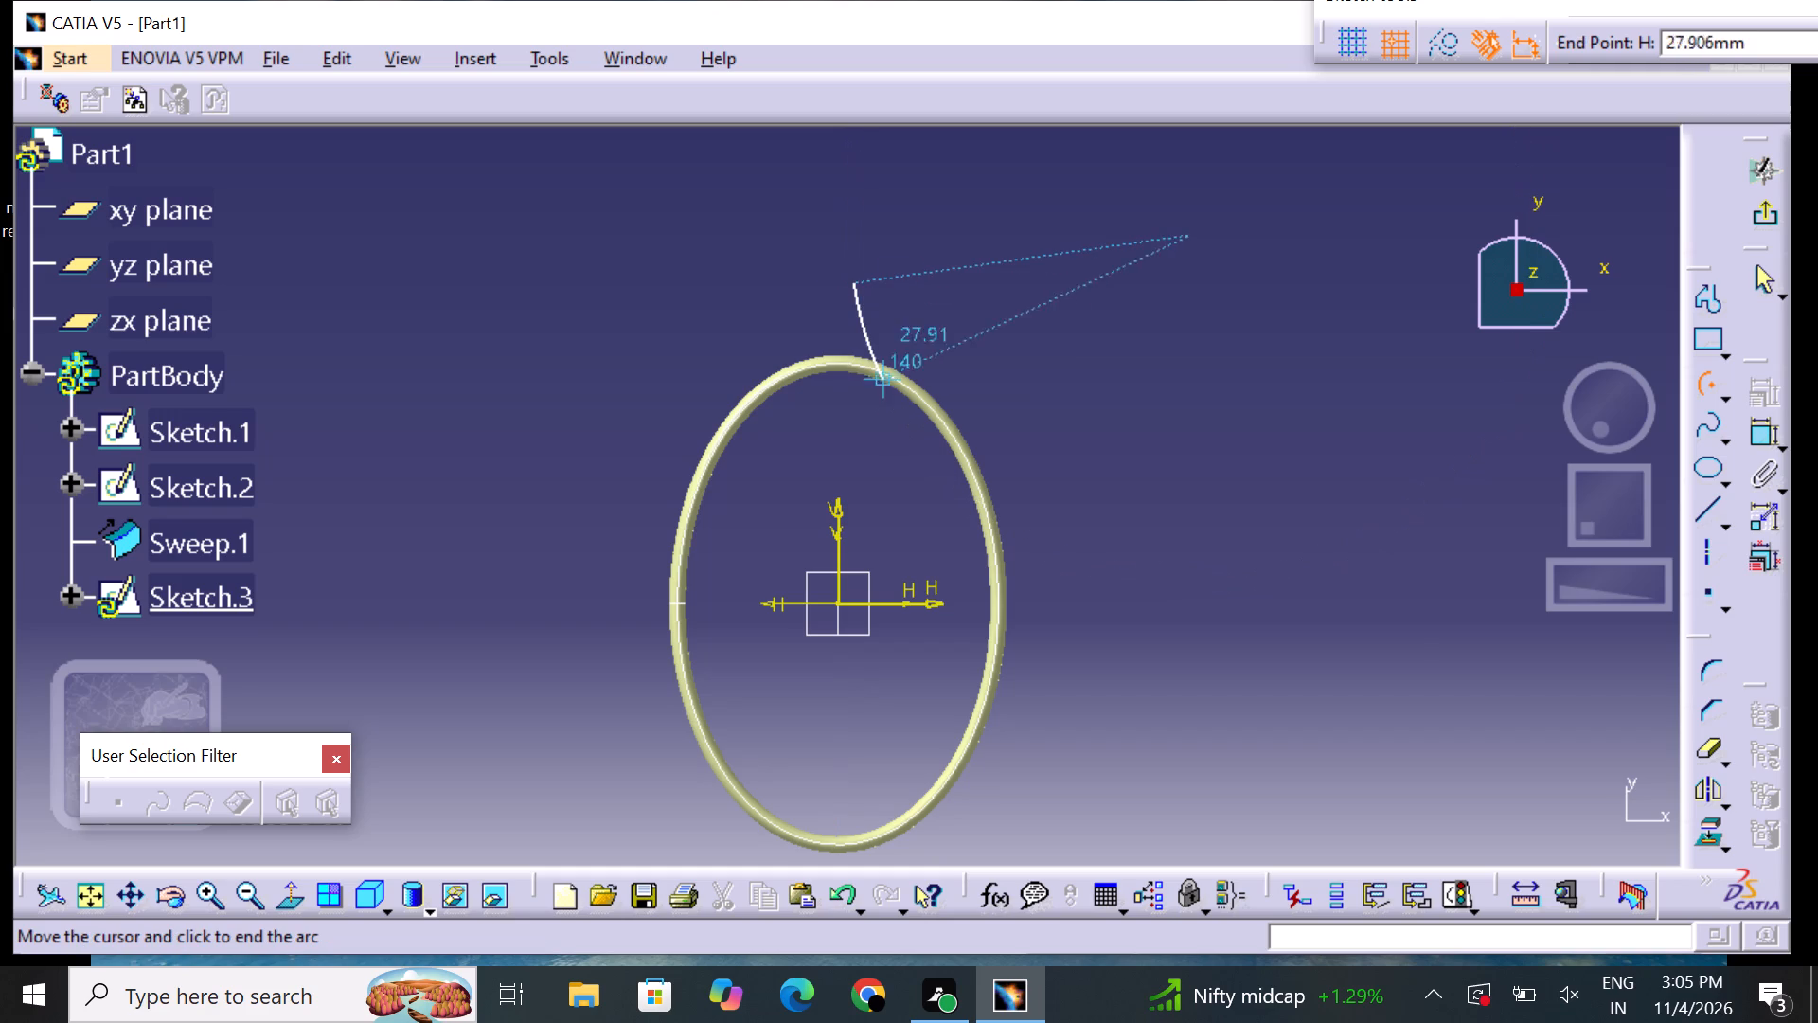
{"action": "left_click", "coordinate": [950, 565]}
{"action": "left_click", "coordinate": [1169, 565]}
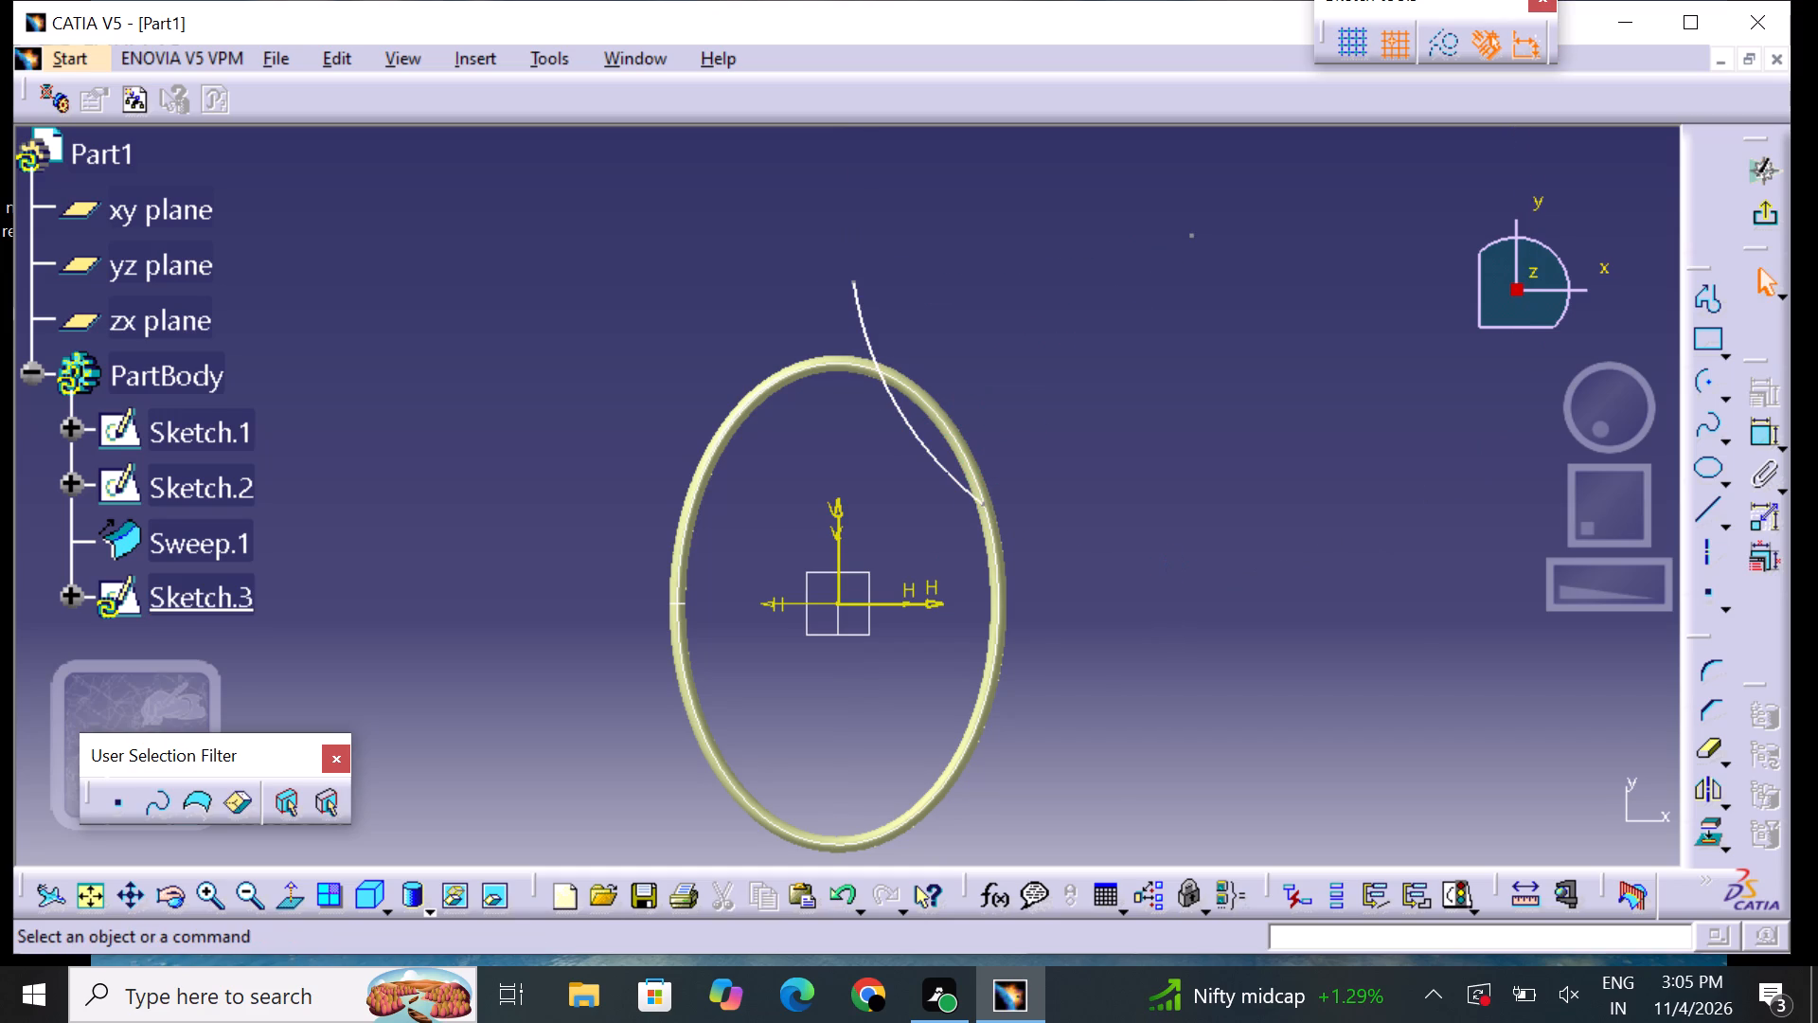
Dimension the arc's radius and set it to 200 mm.
{"action": "left_click", "coordinate": [1754, 436]}
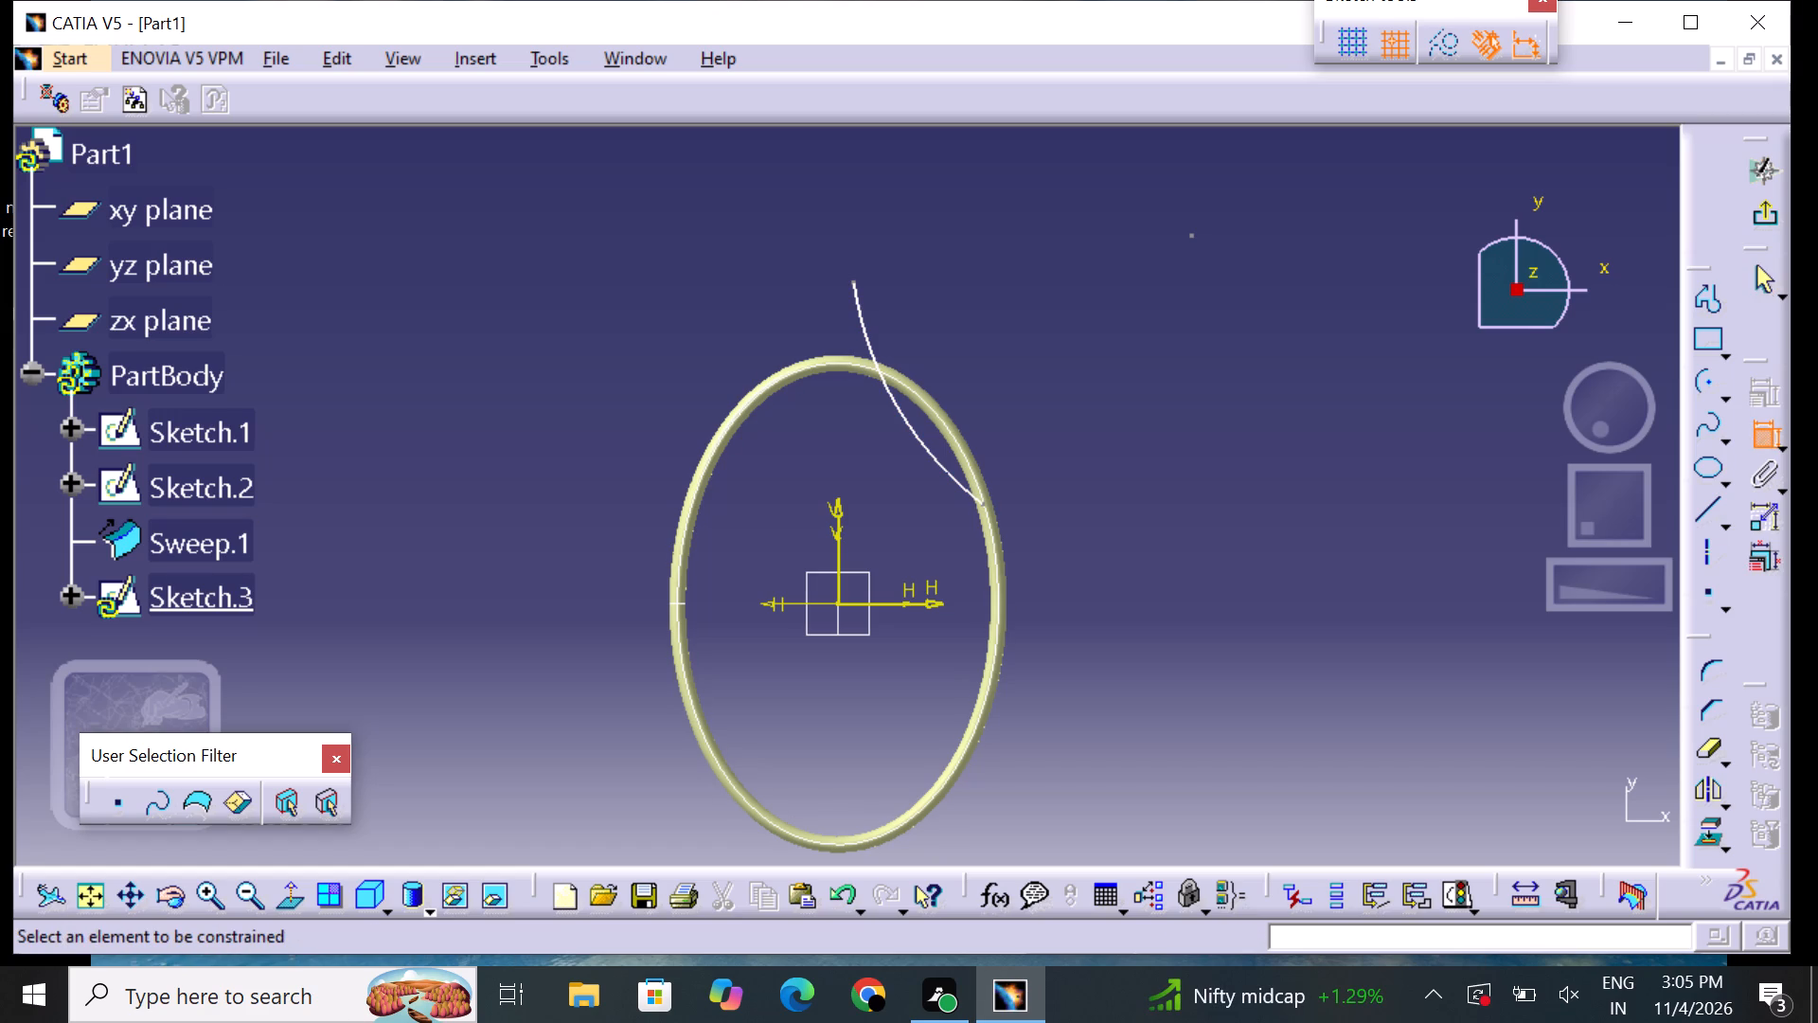
{"action": "left_click", "coordinate": [932, 454]}
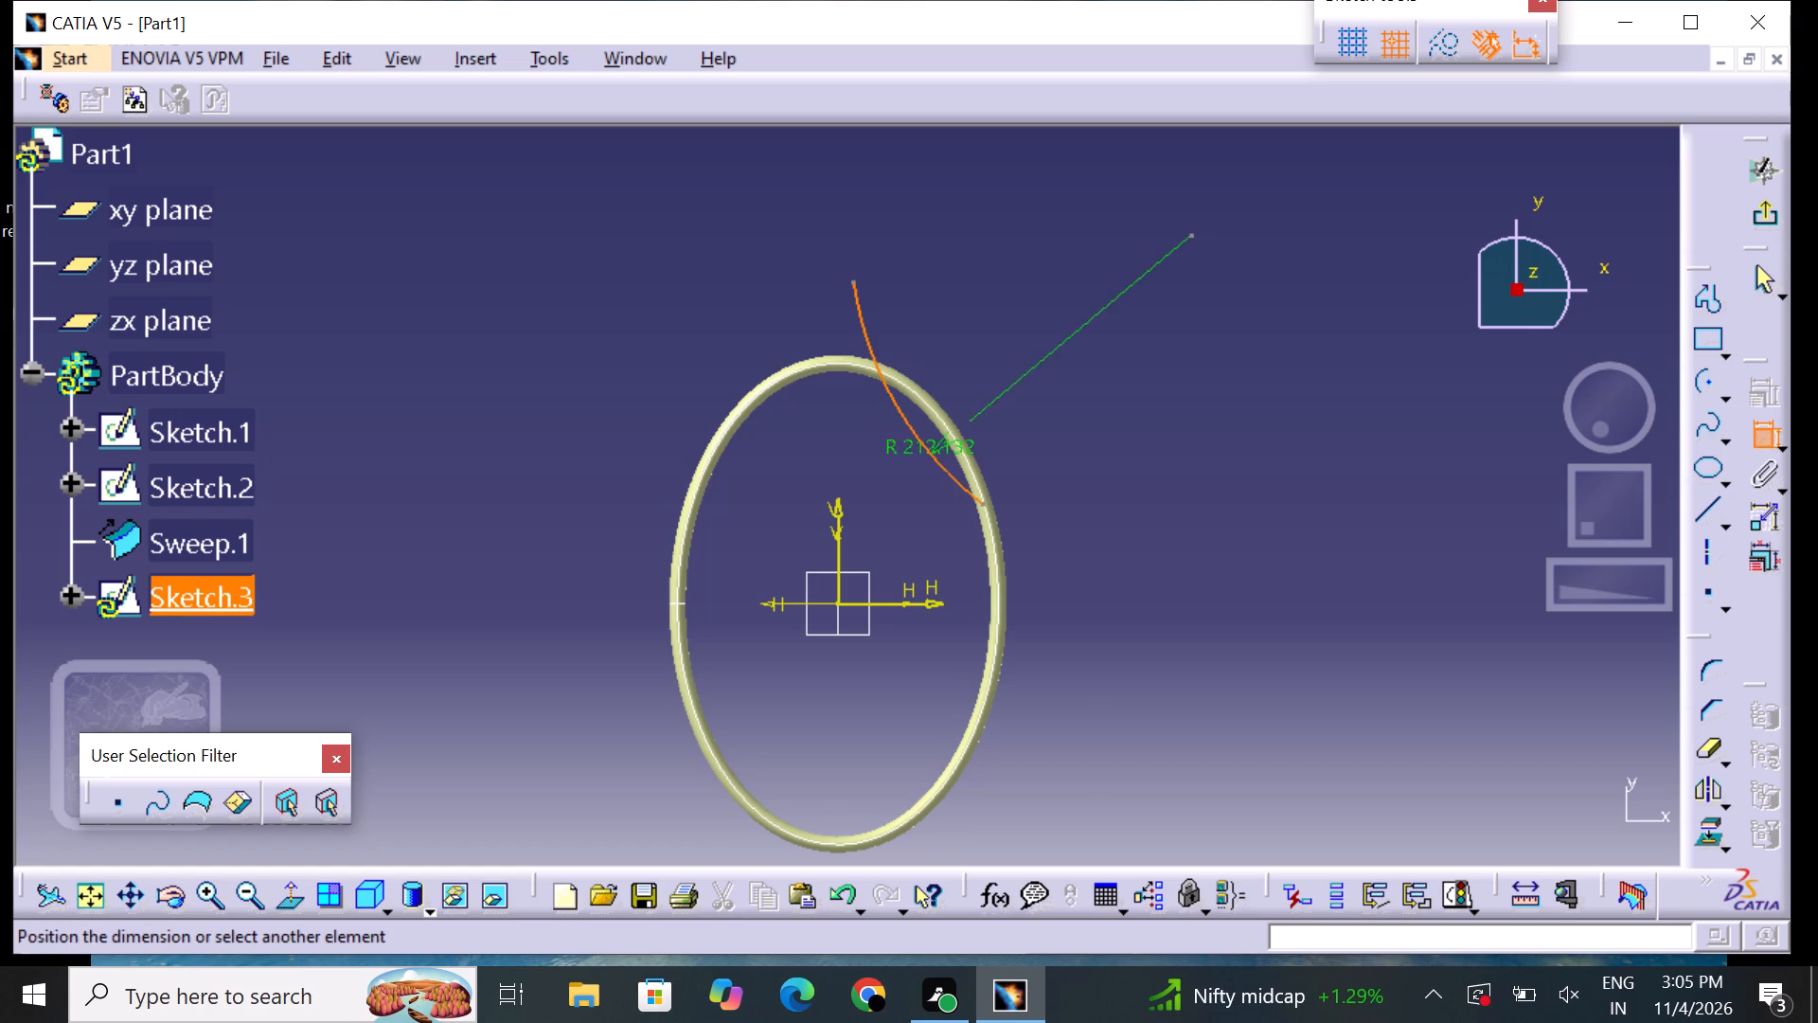
{"action": "left_click", "coordinate": [1026, 359]}
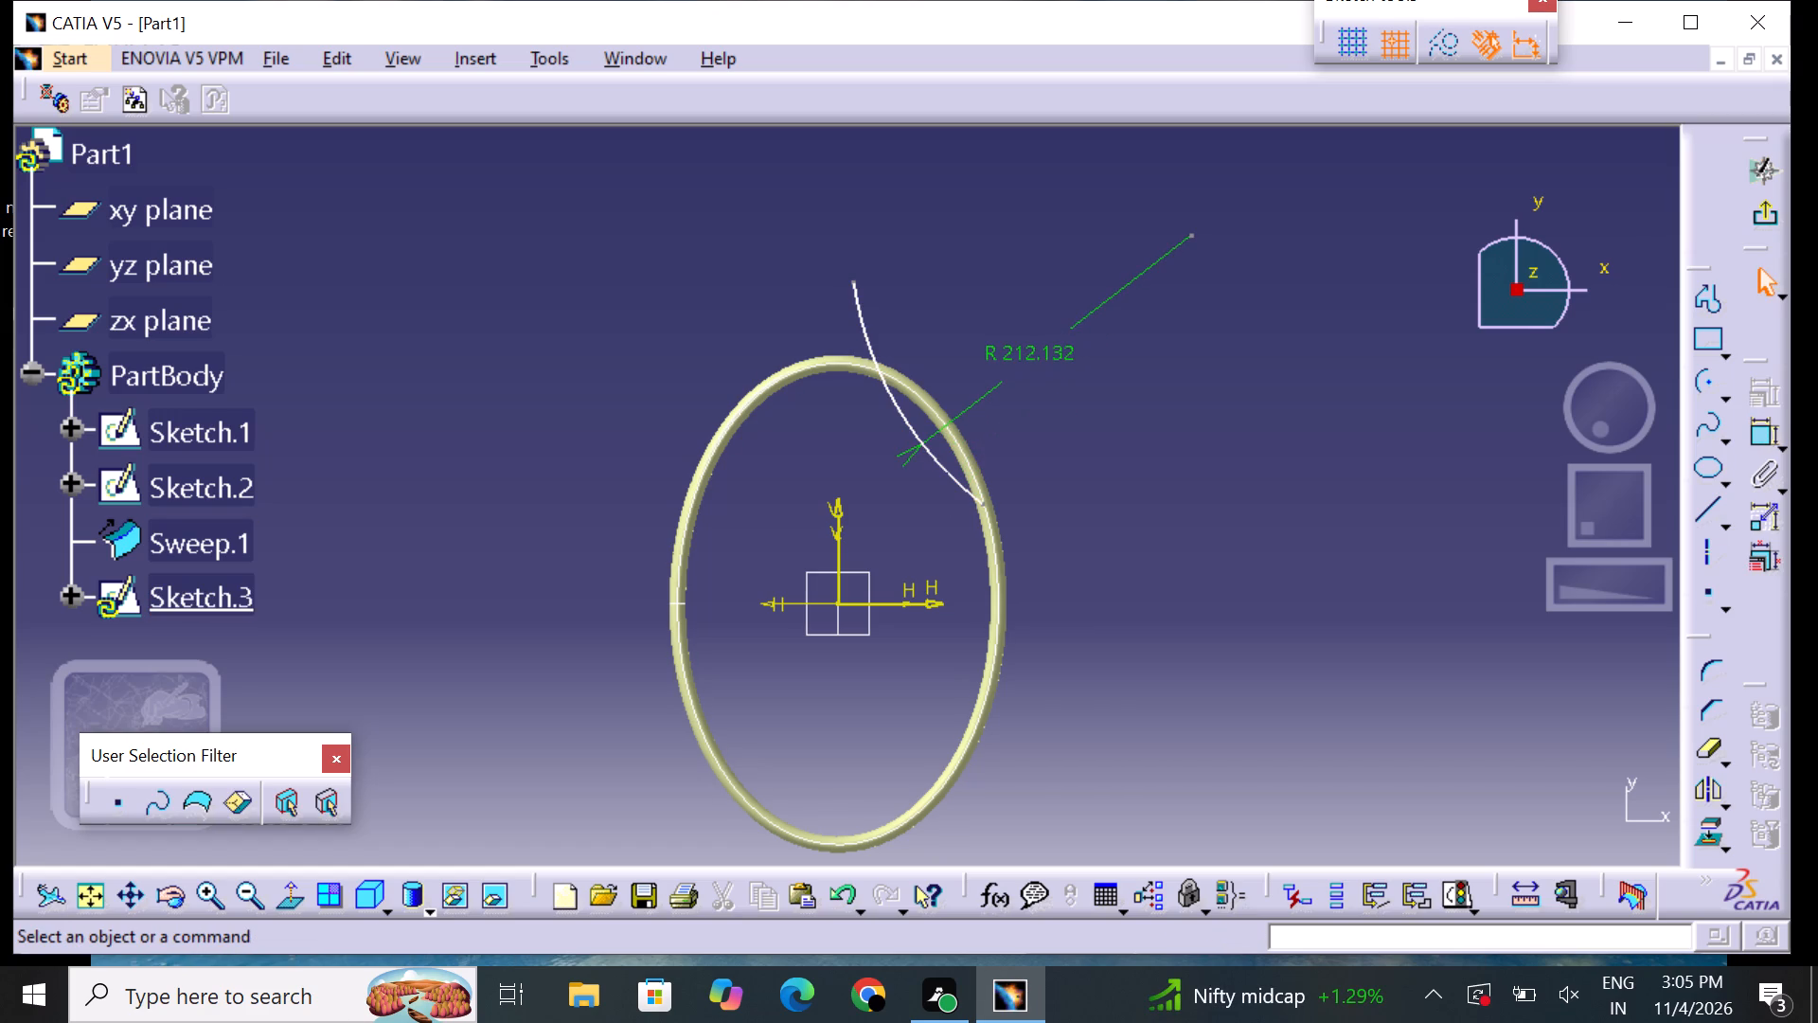
{"action": "double_click", "coordinate": [1026, 359]}
{"action": "key", "text": "BackSpace"}
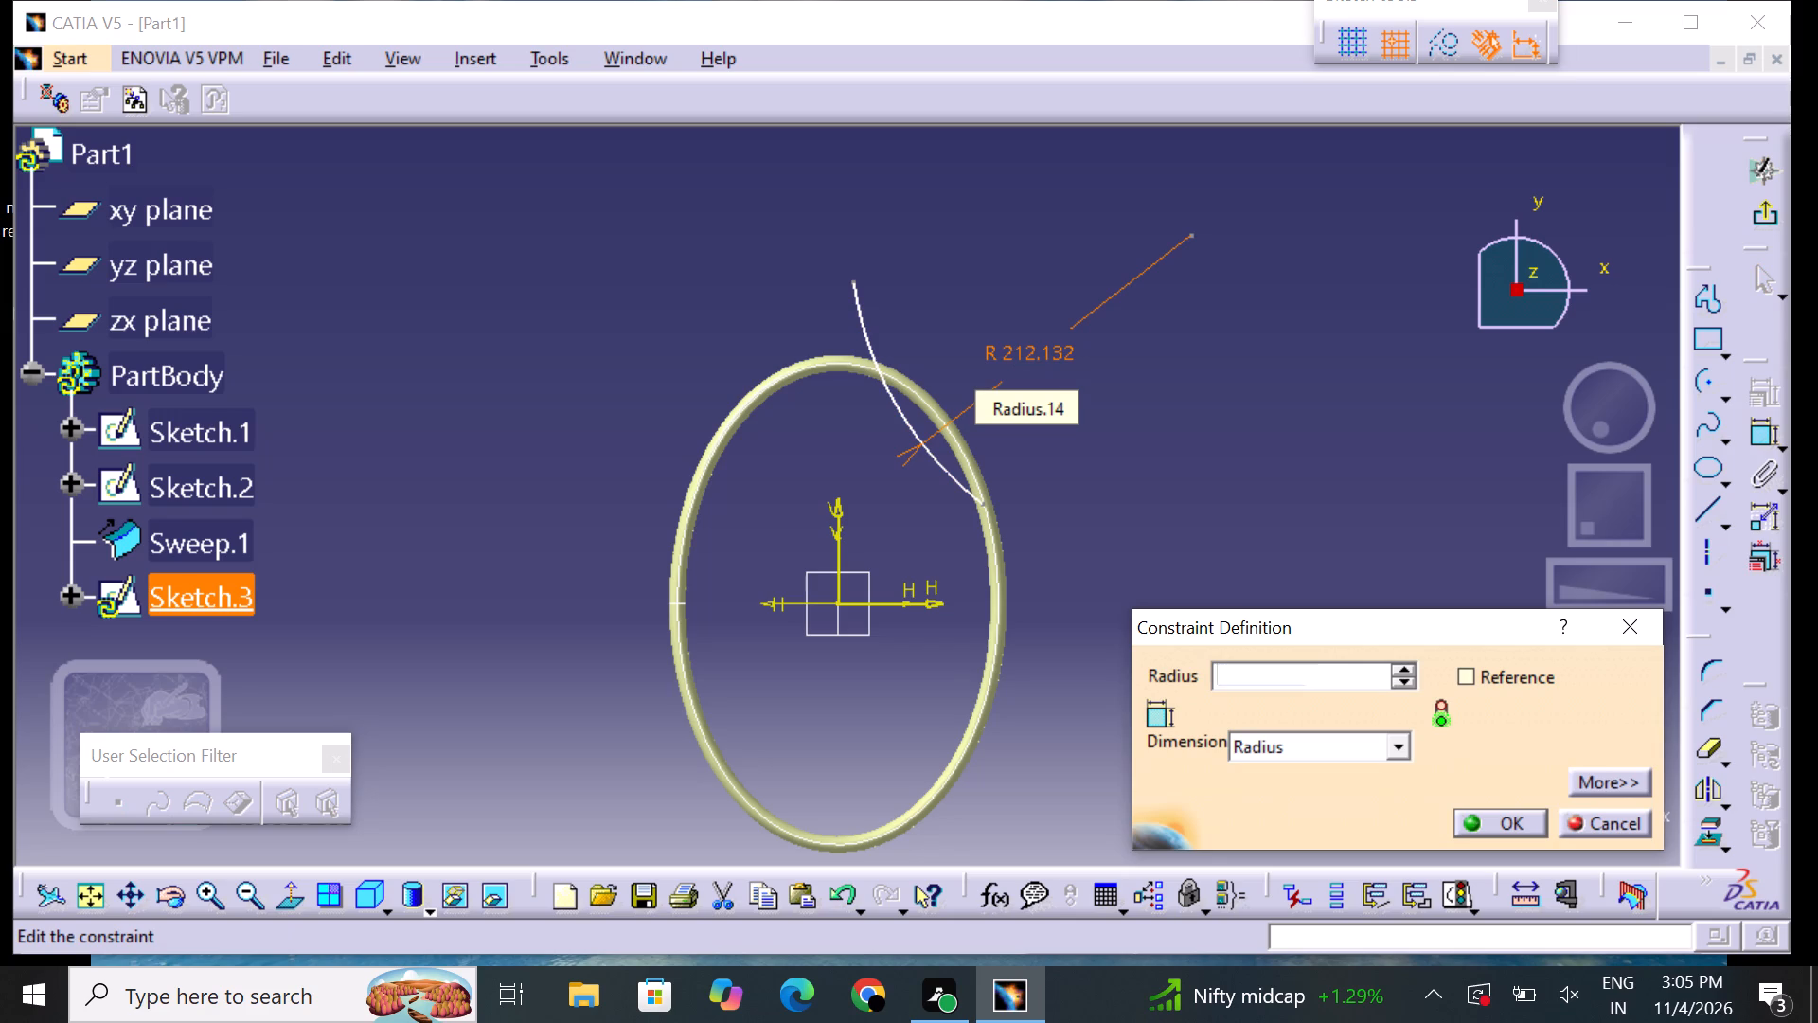
{"action": "type", "text": "200"}
{"action": "key", "text": "Return"}
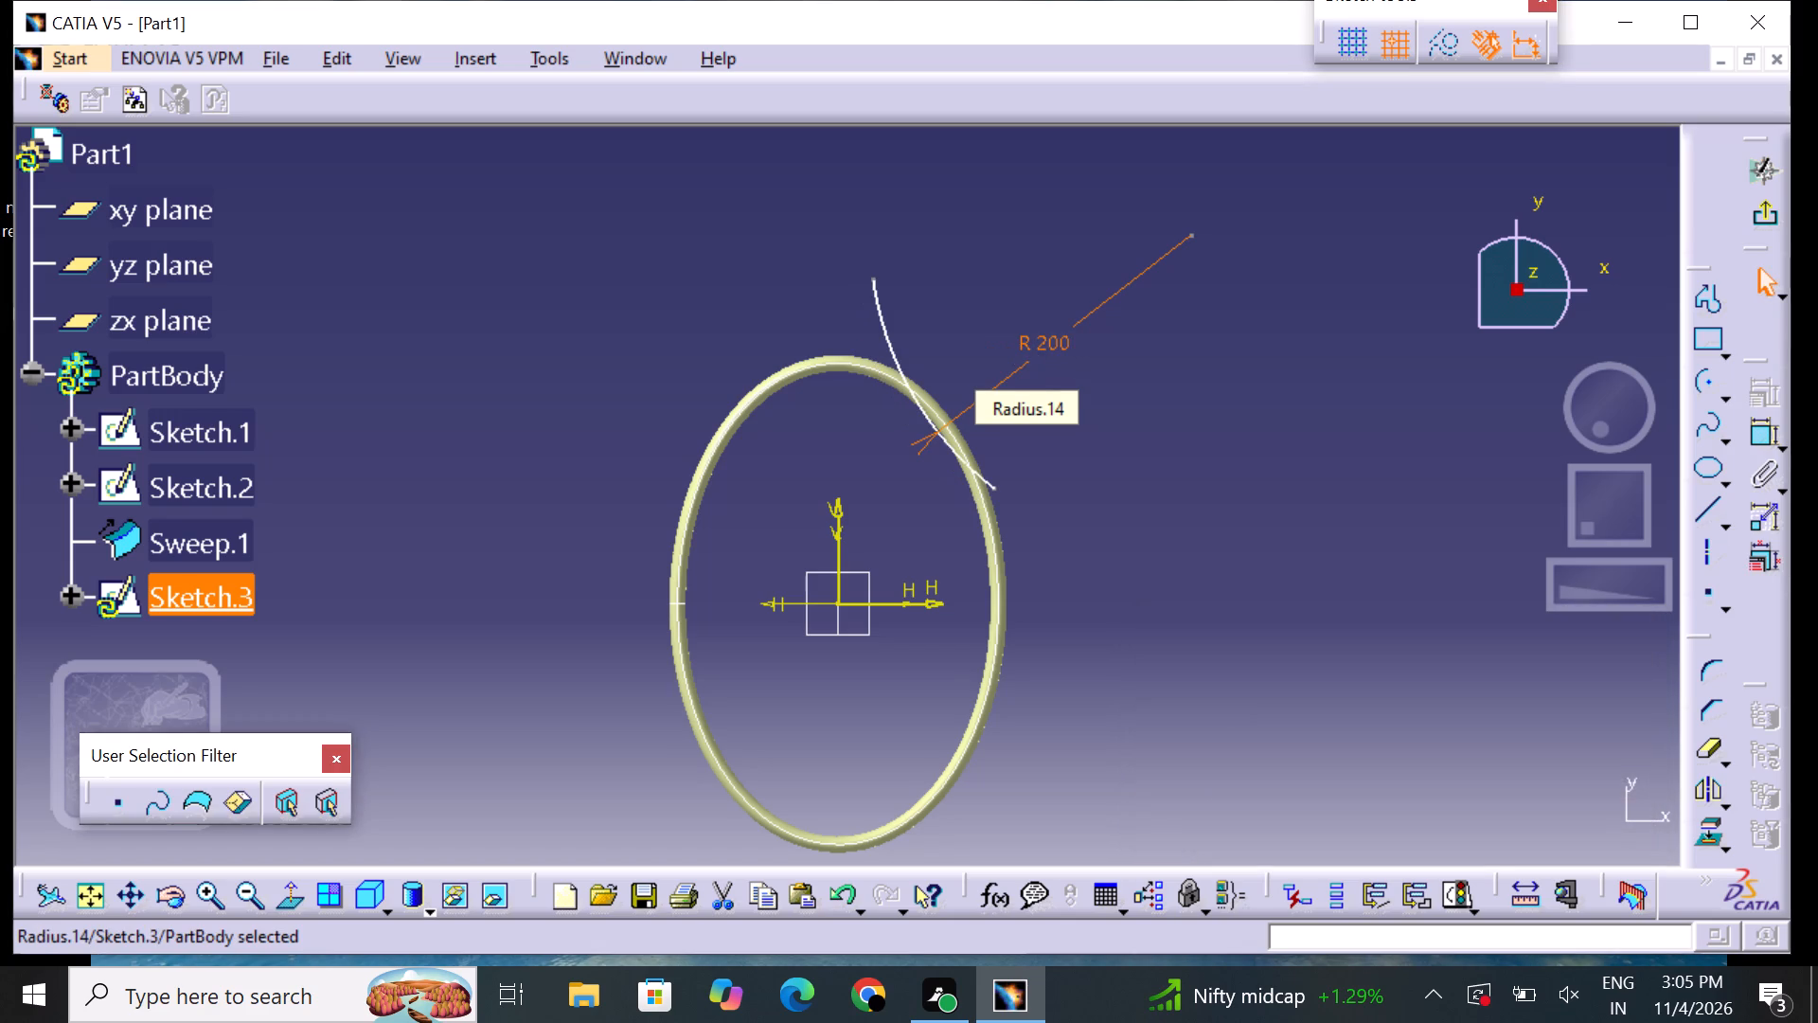
{"action": "left_click", "coordinate": [1133, 614]}
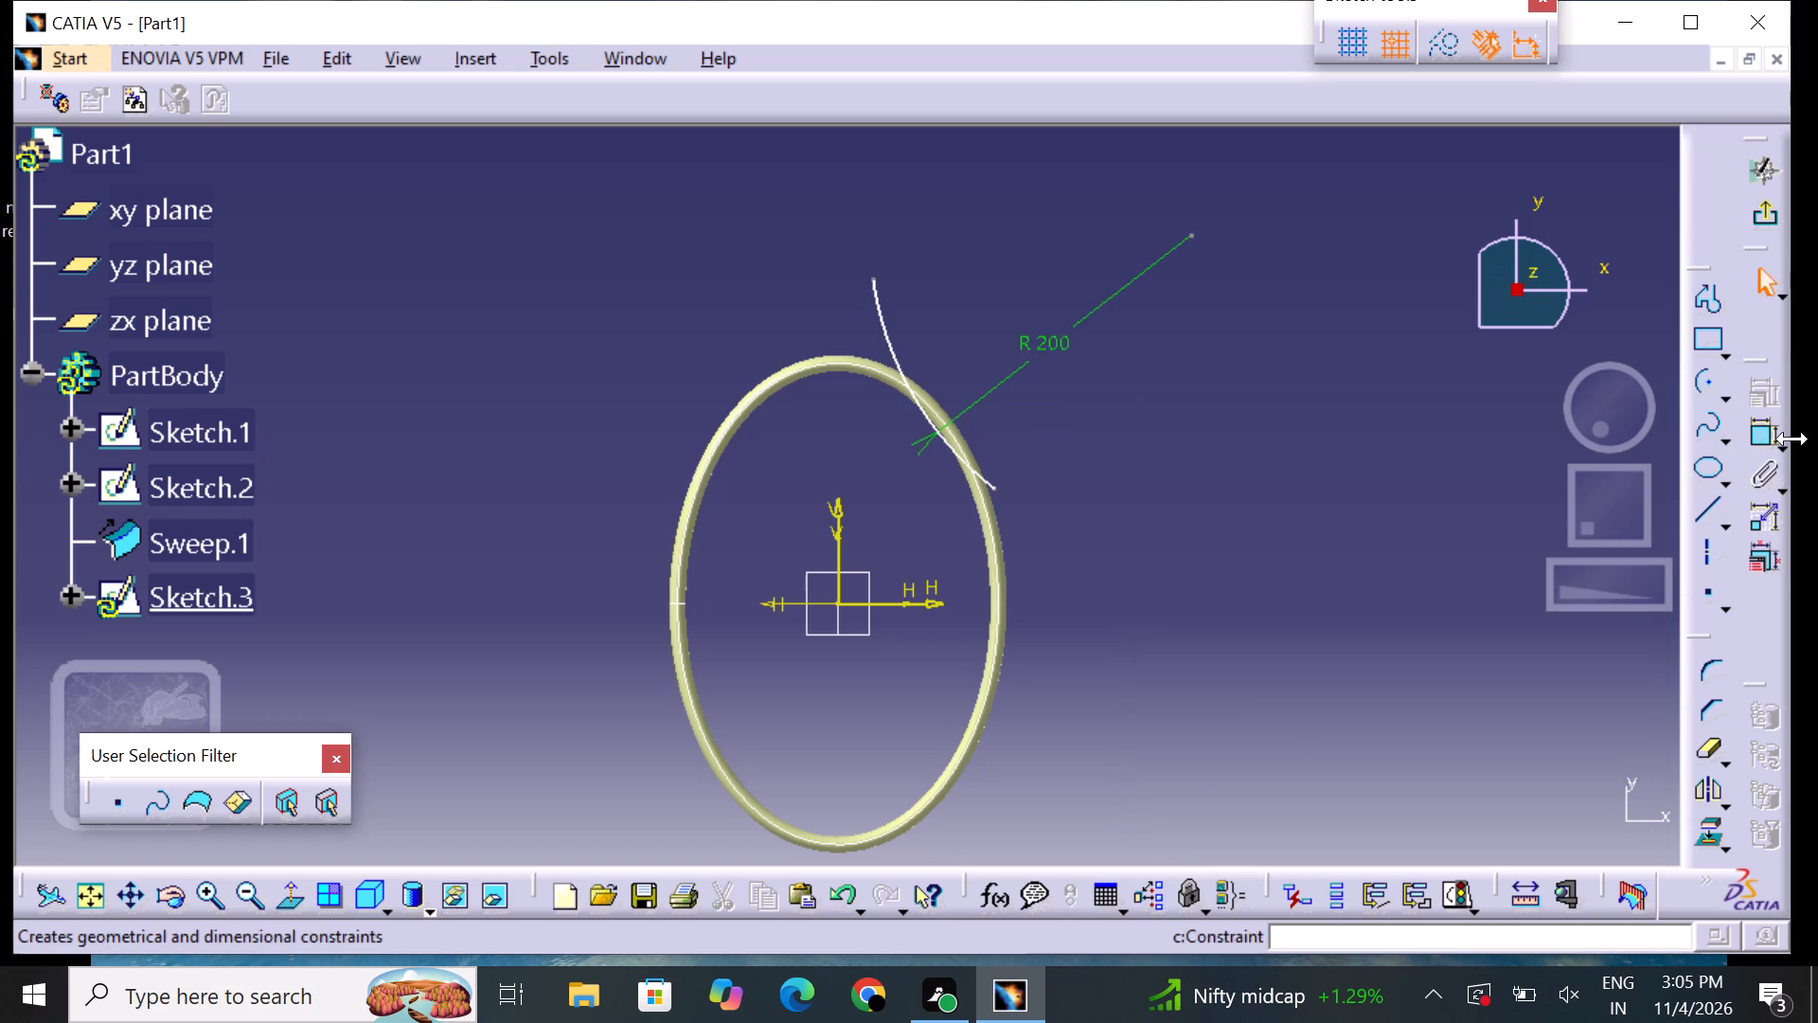
Dimension the offset between the sketch's vertical axis and the arc and set it to 15 mm.
{"action": "left_click", "coordinate": [1753, 433]}
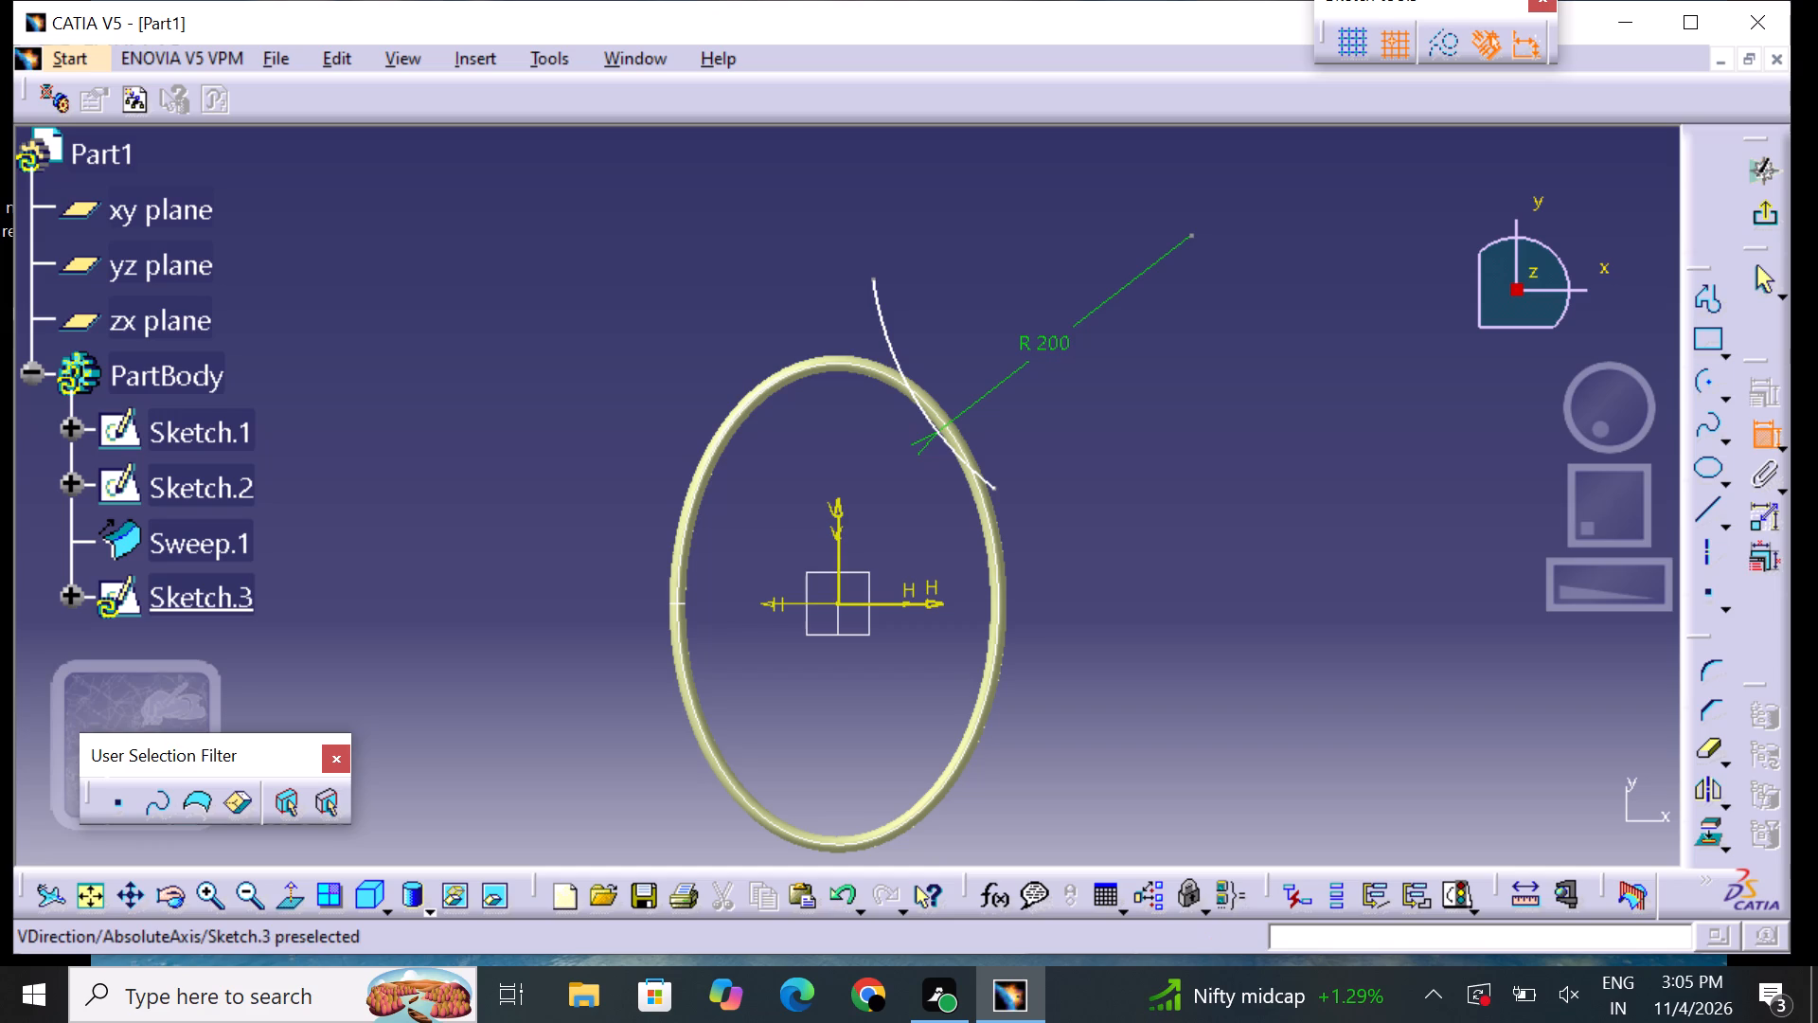
{"action": "left_click_drag", "start_coordinate": [833, 520], "coordinate": [804, 513]}
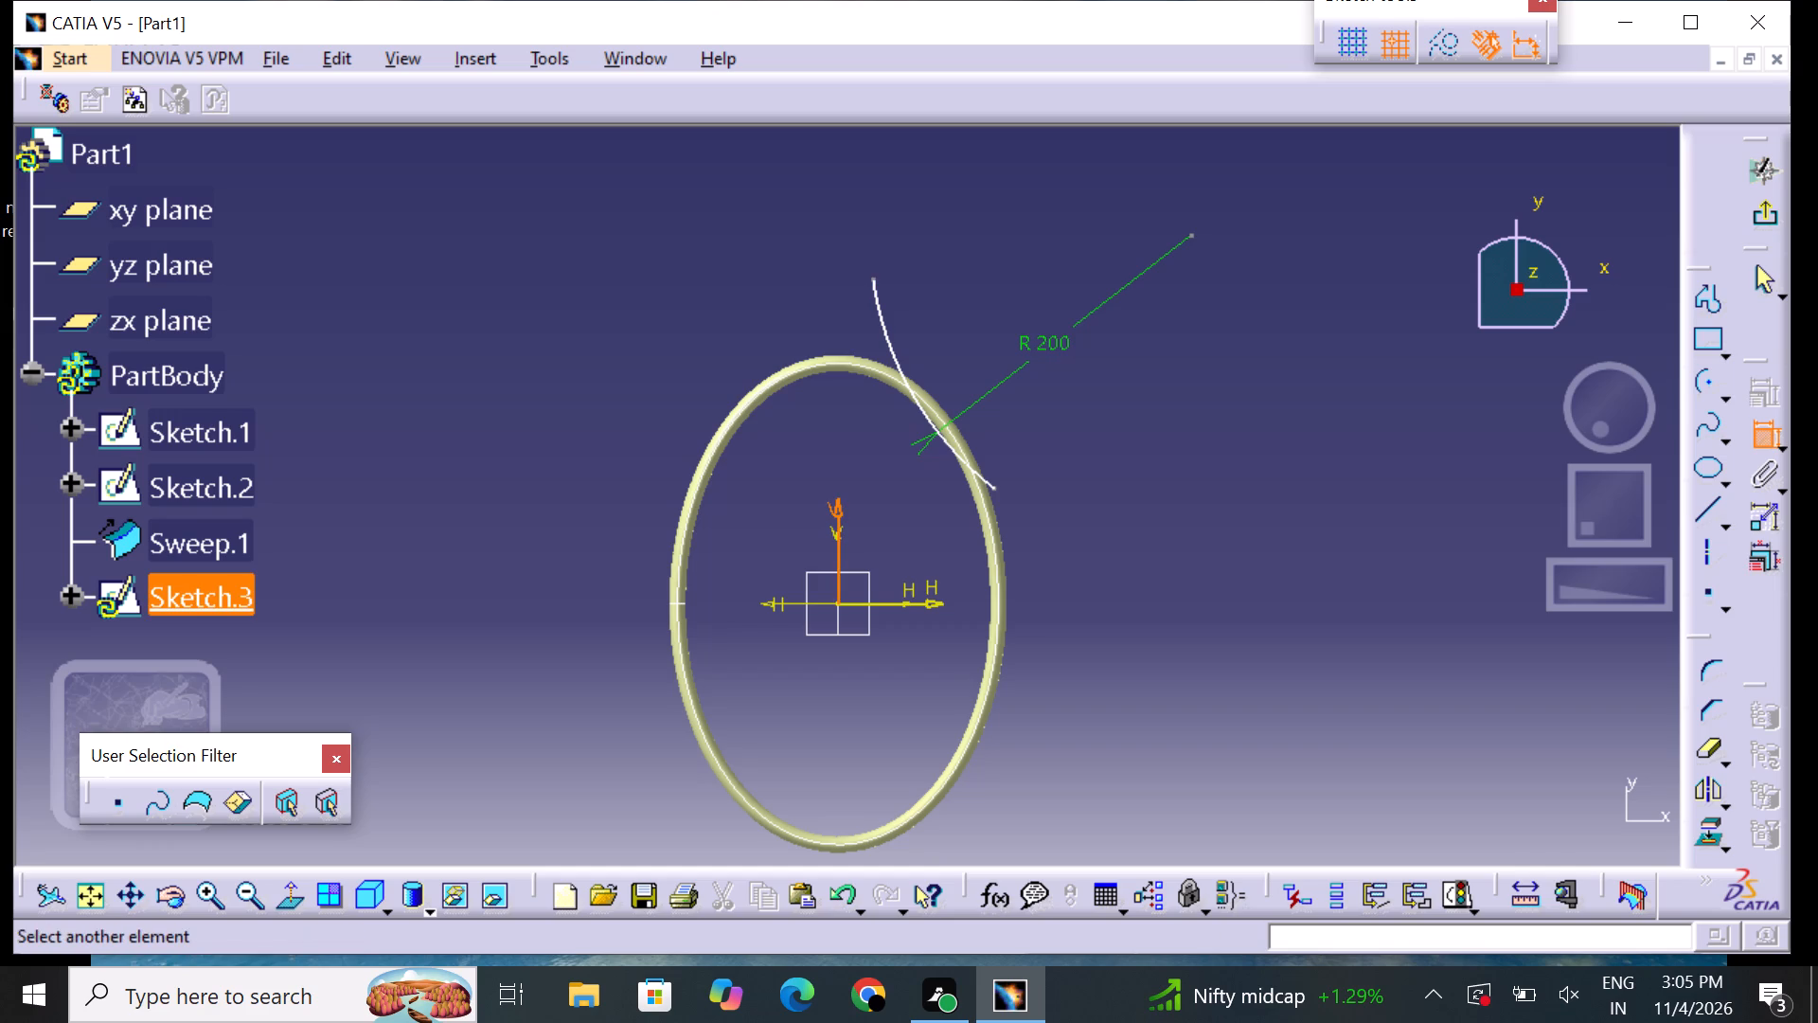
{"action": "left_click_drag", "start_coordinate": [876, 313], "coordinate": [884, 302]}
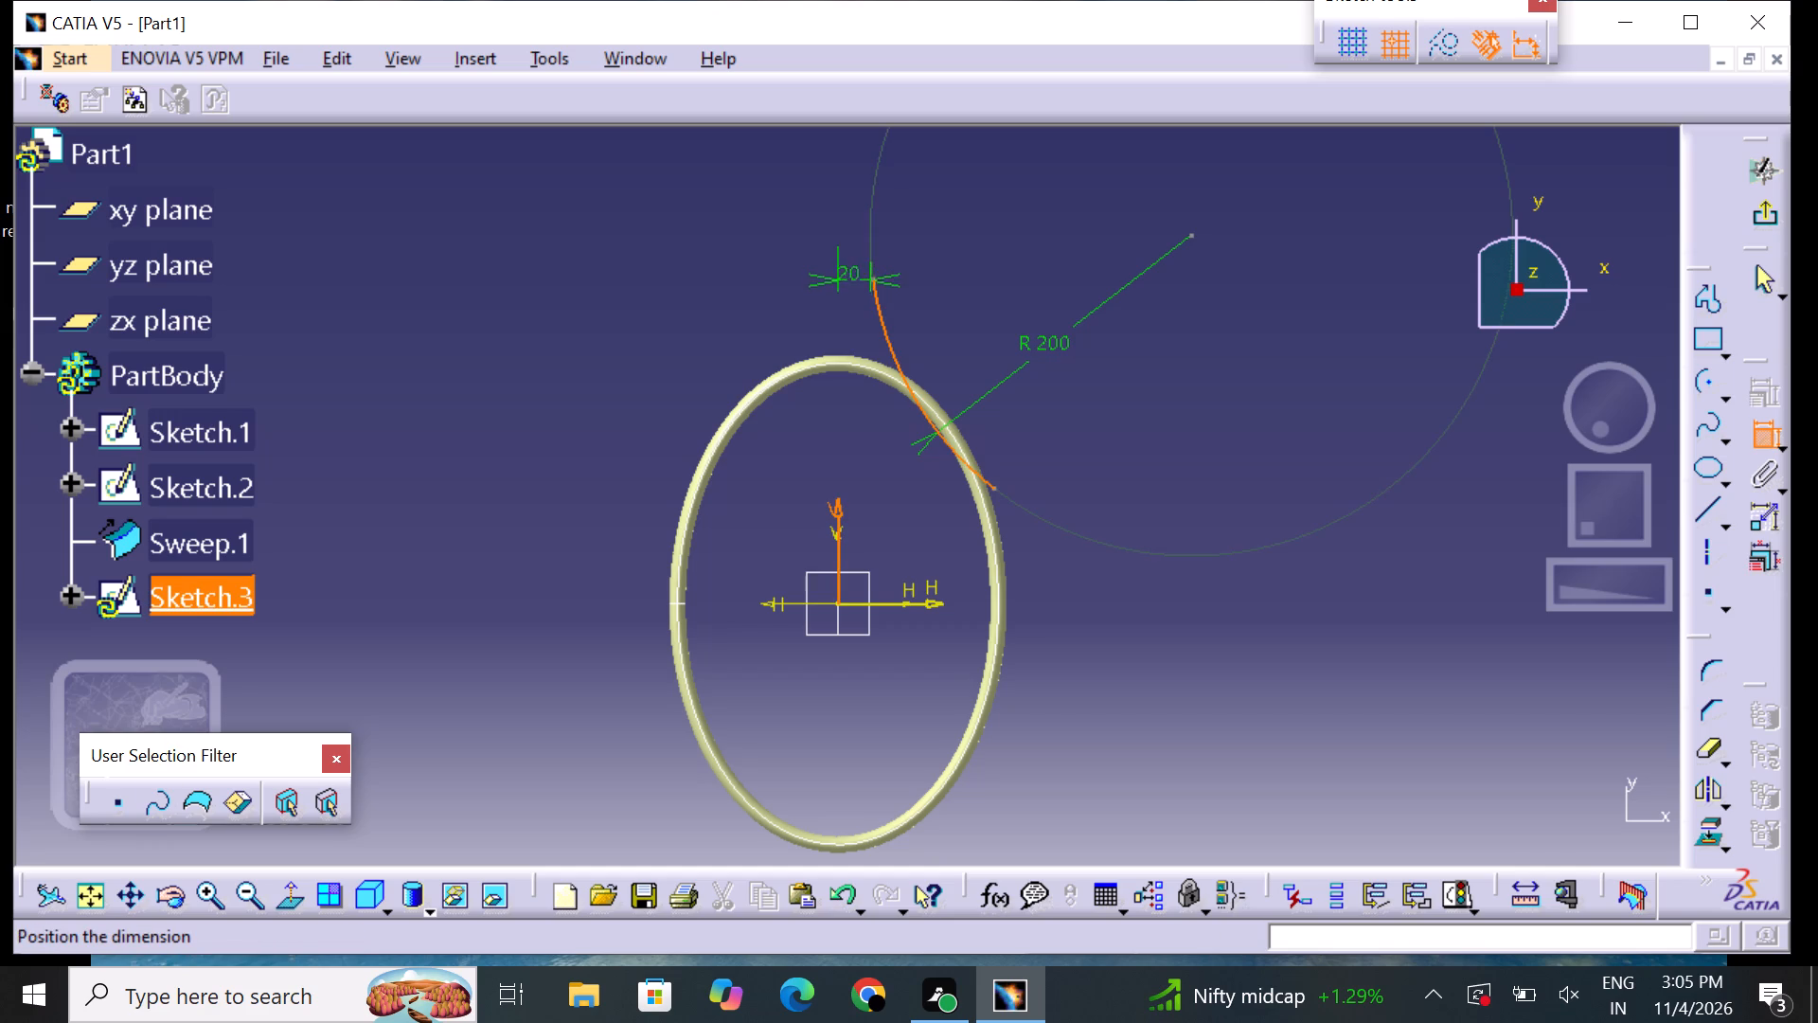
{"action": "left_click", "coordinate": [864, 248]}
{"action": "double_click", "coordinate": [864, 248]}
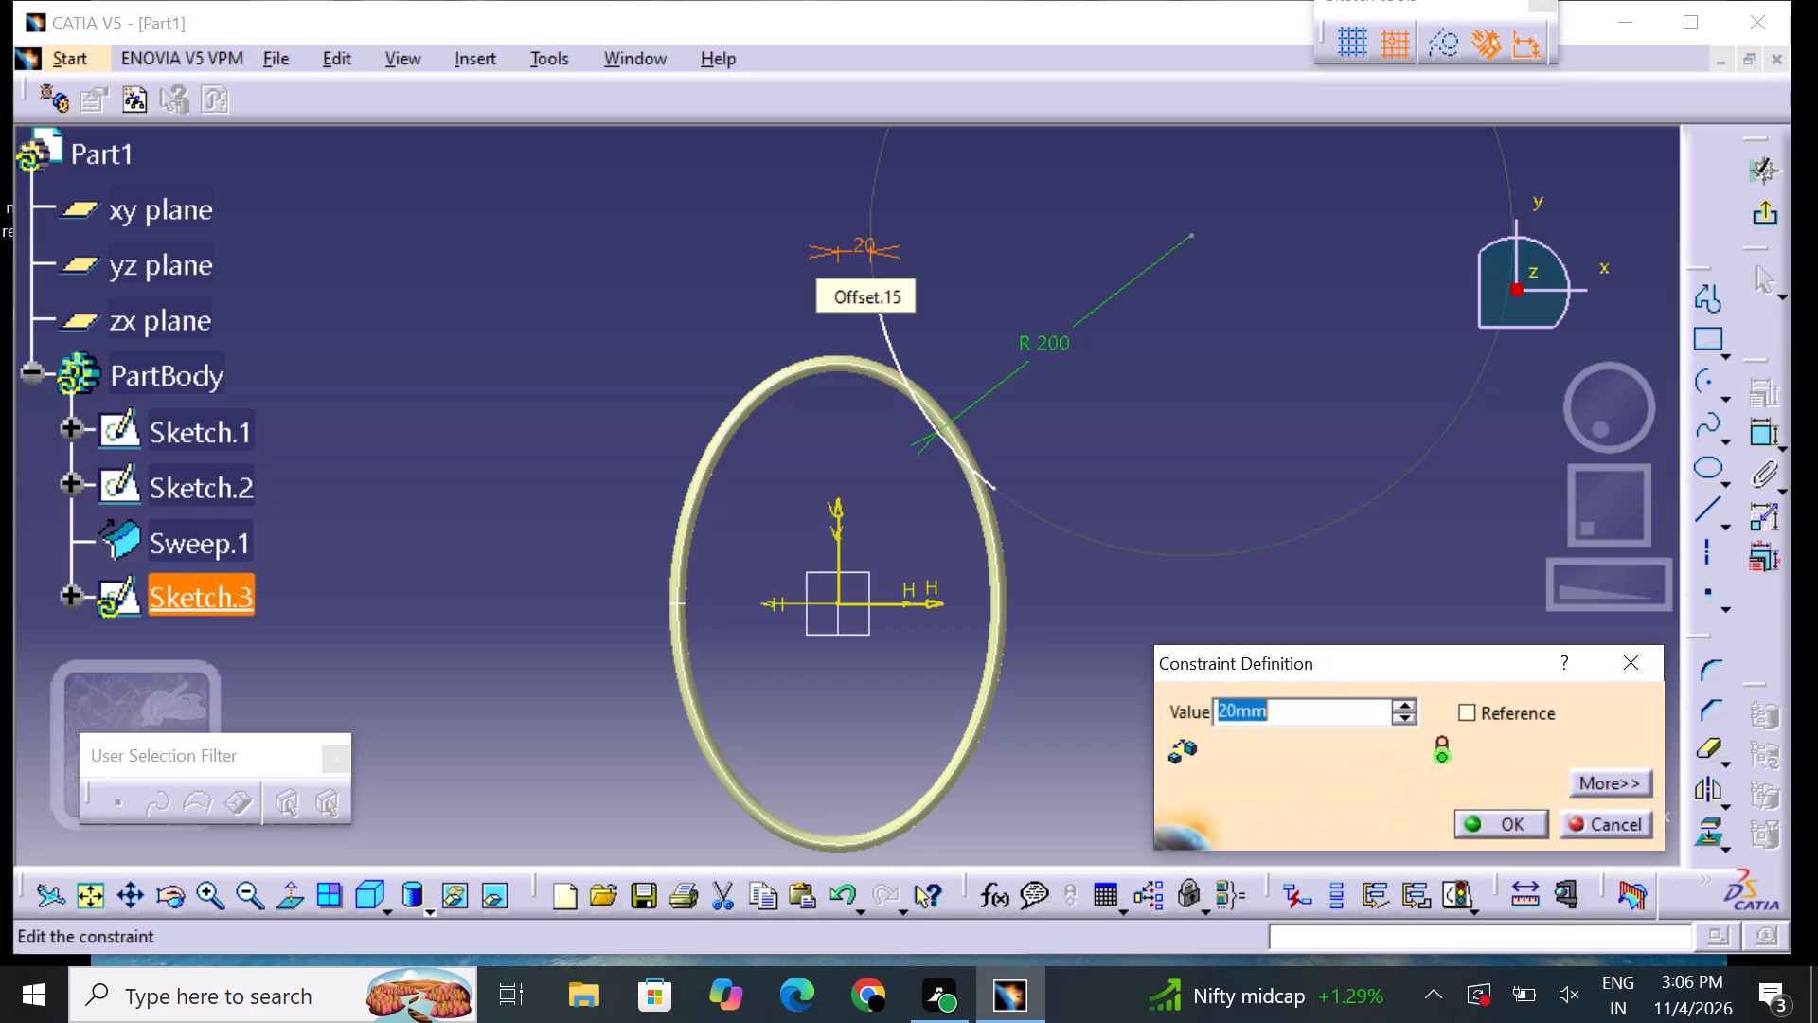
{"action": "key", "text": "BackSpace"}
{"action": "type", "text": "15"}
{"action": "key", "text": "Return"}
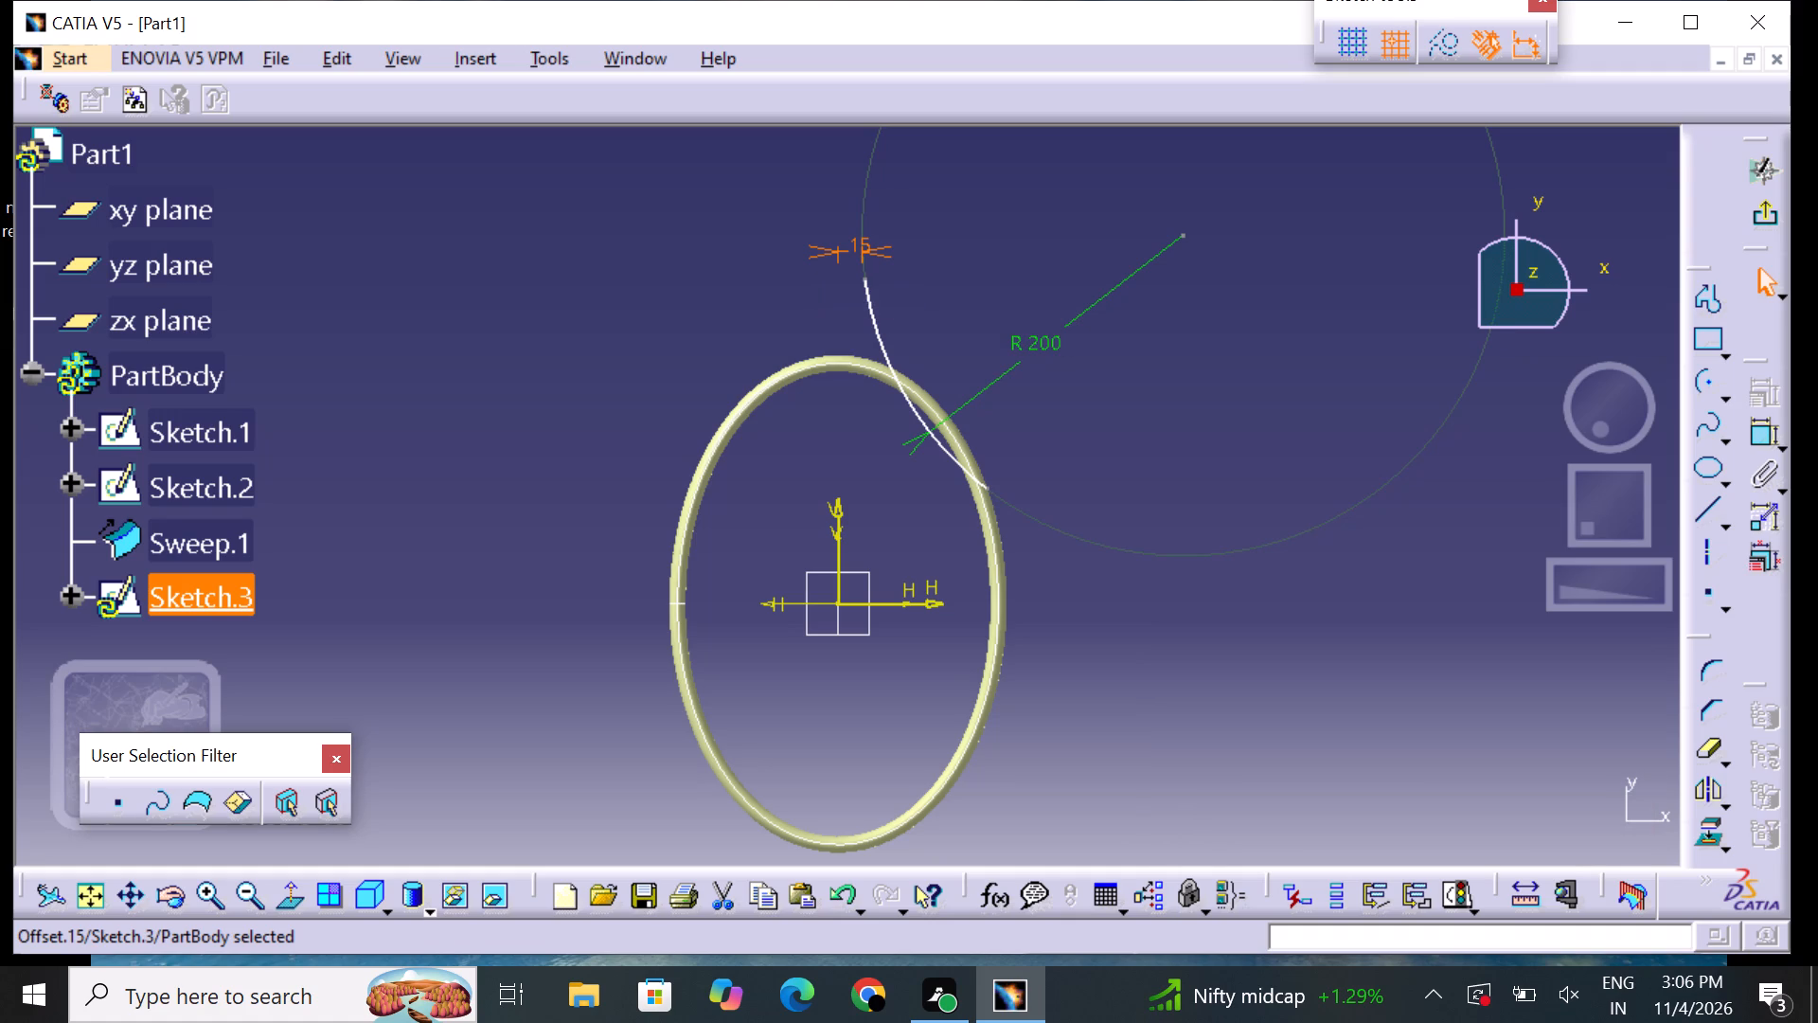
Dimension the distance from the vertical axis to the arc's endpoint near the ring and set it to 55 mm.
{"action": "left_click", "coordinate": [1764, 438]}
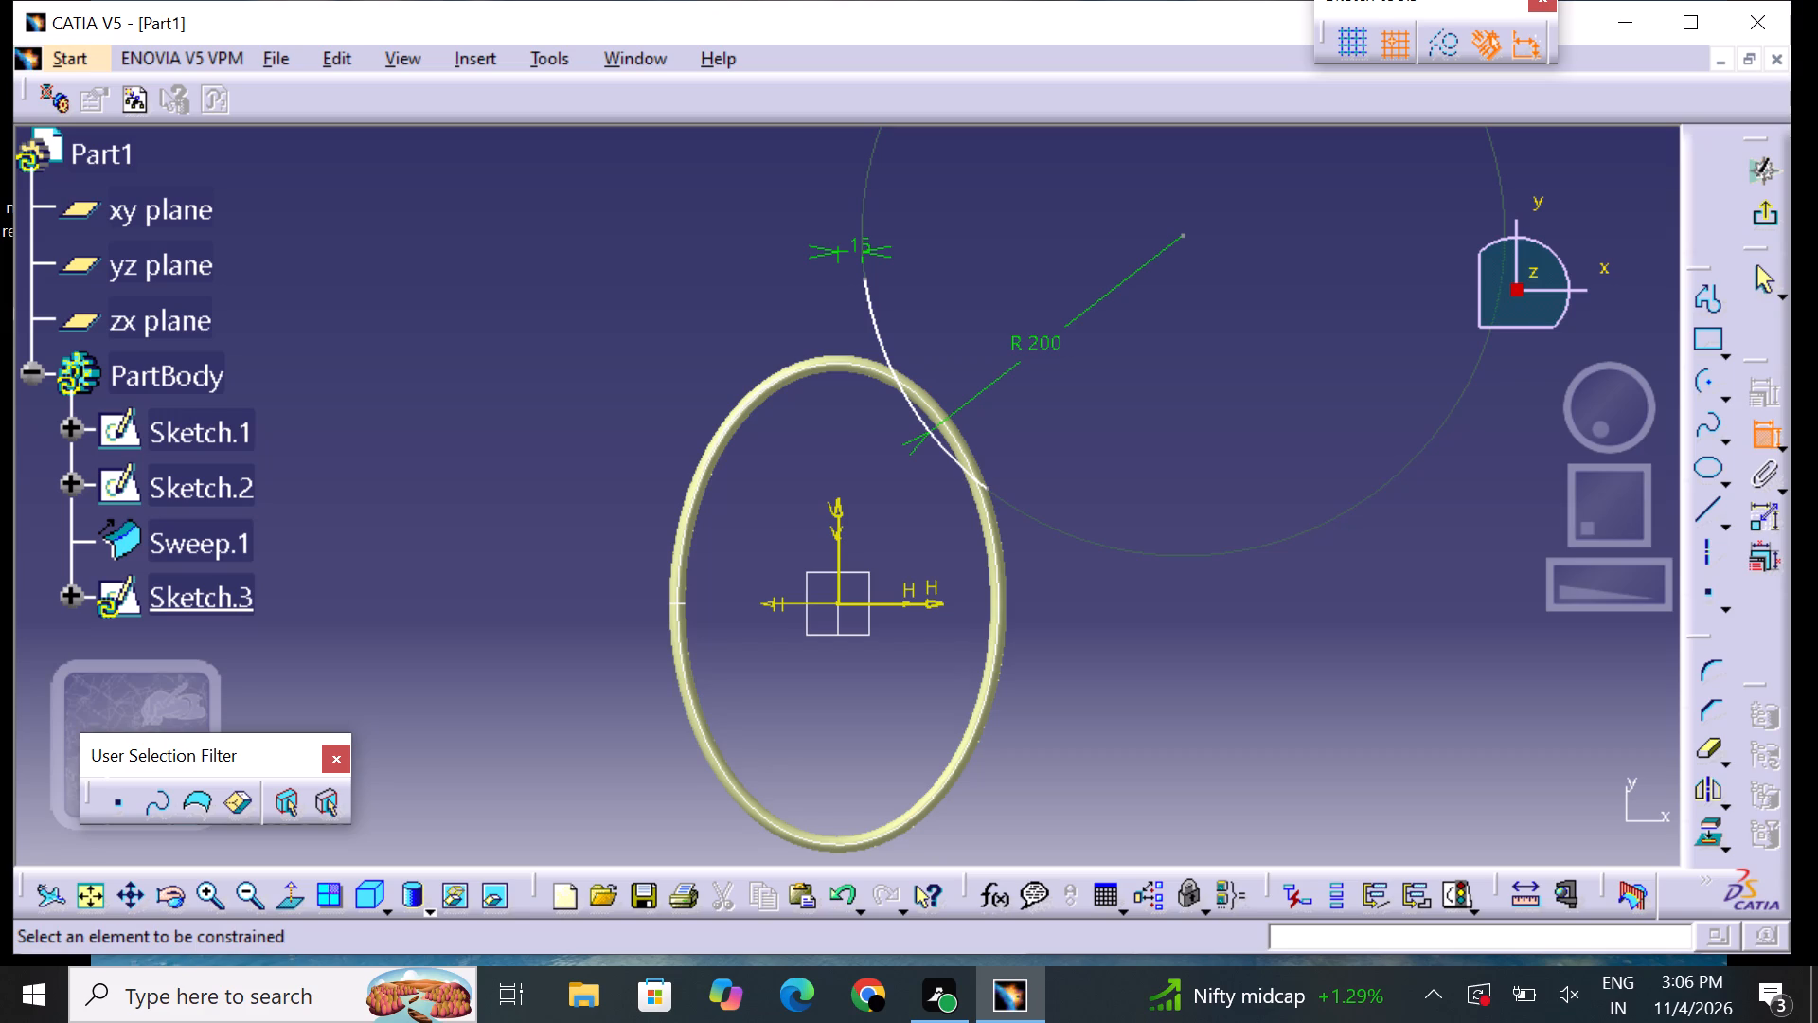
{"action": "left_click_drag", "start_coordinate": [989, 486], "coordinate": [979, 492]}
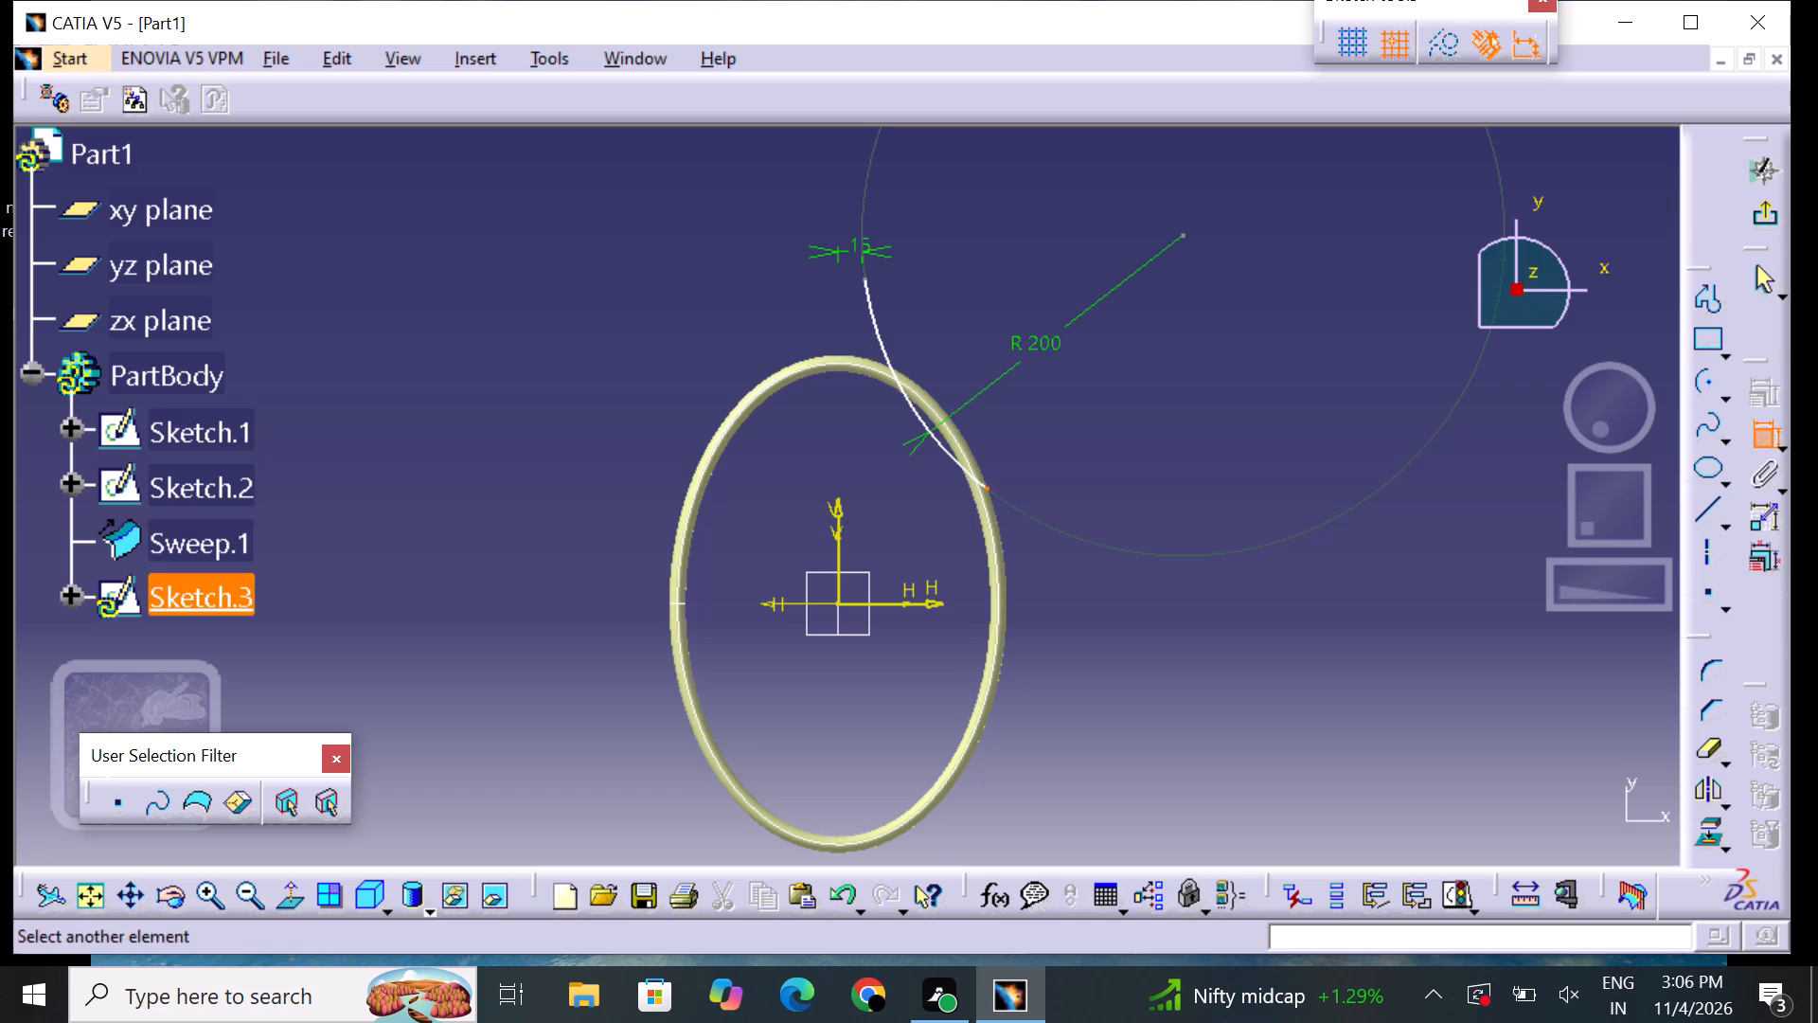
{"action": "left_click", "coordinate": [840, 532]}
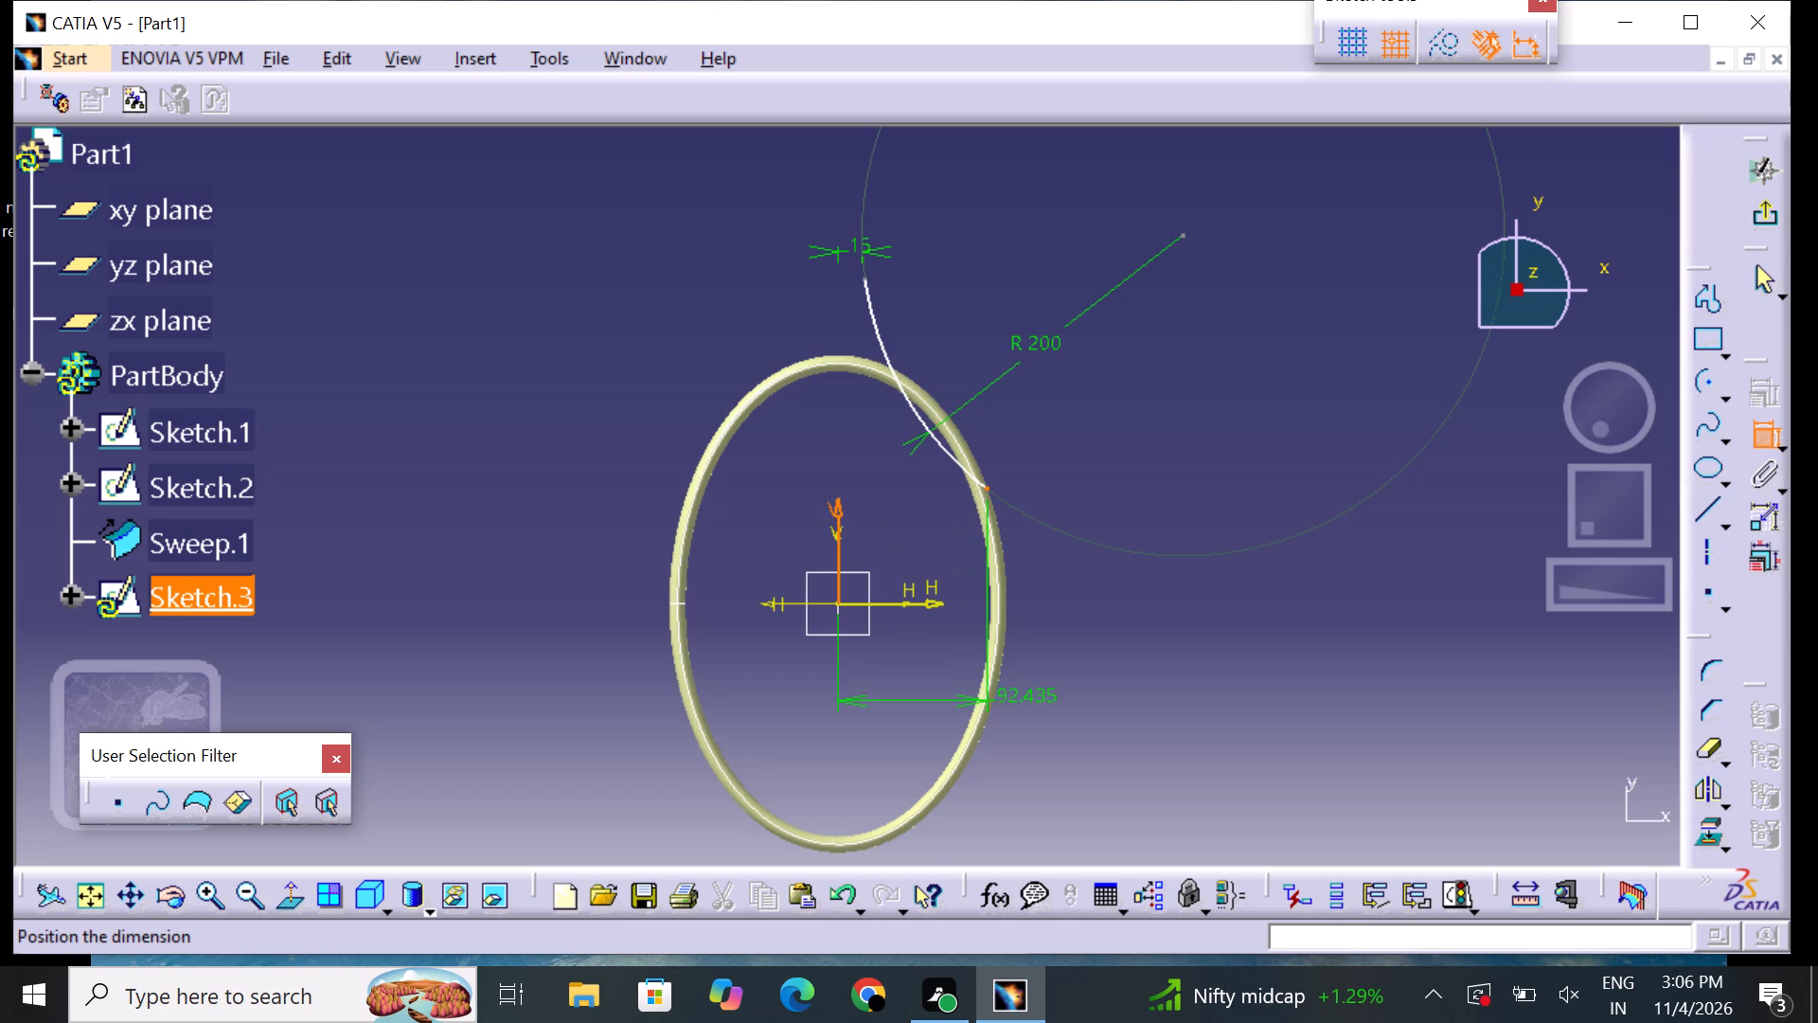
{"action": "left_click", "coordinate": [1044, 748]}
{"action": "double_click", "coordinate": [1044, 748]}
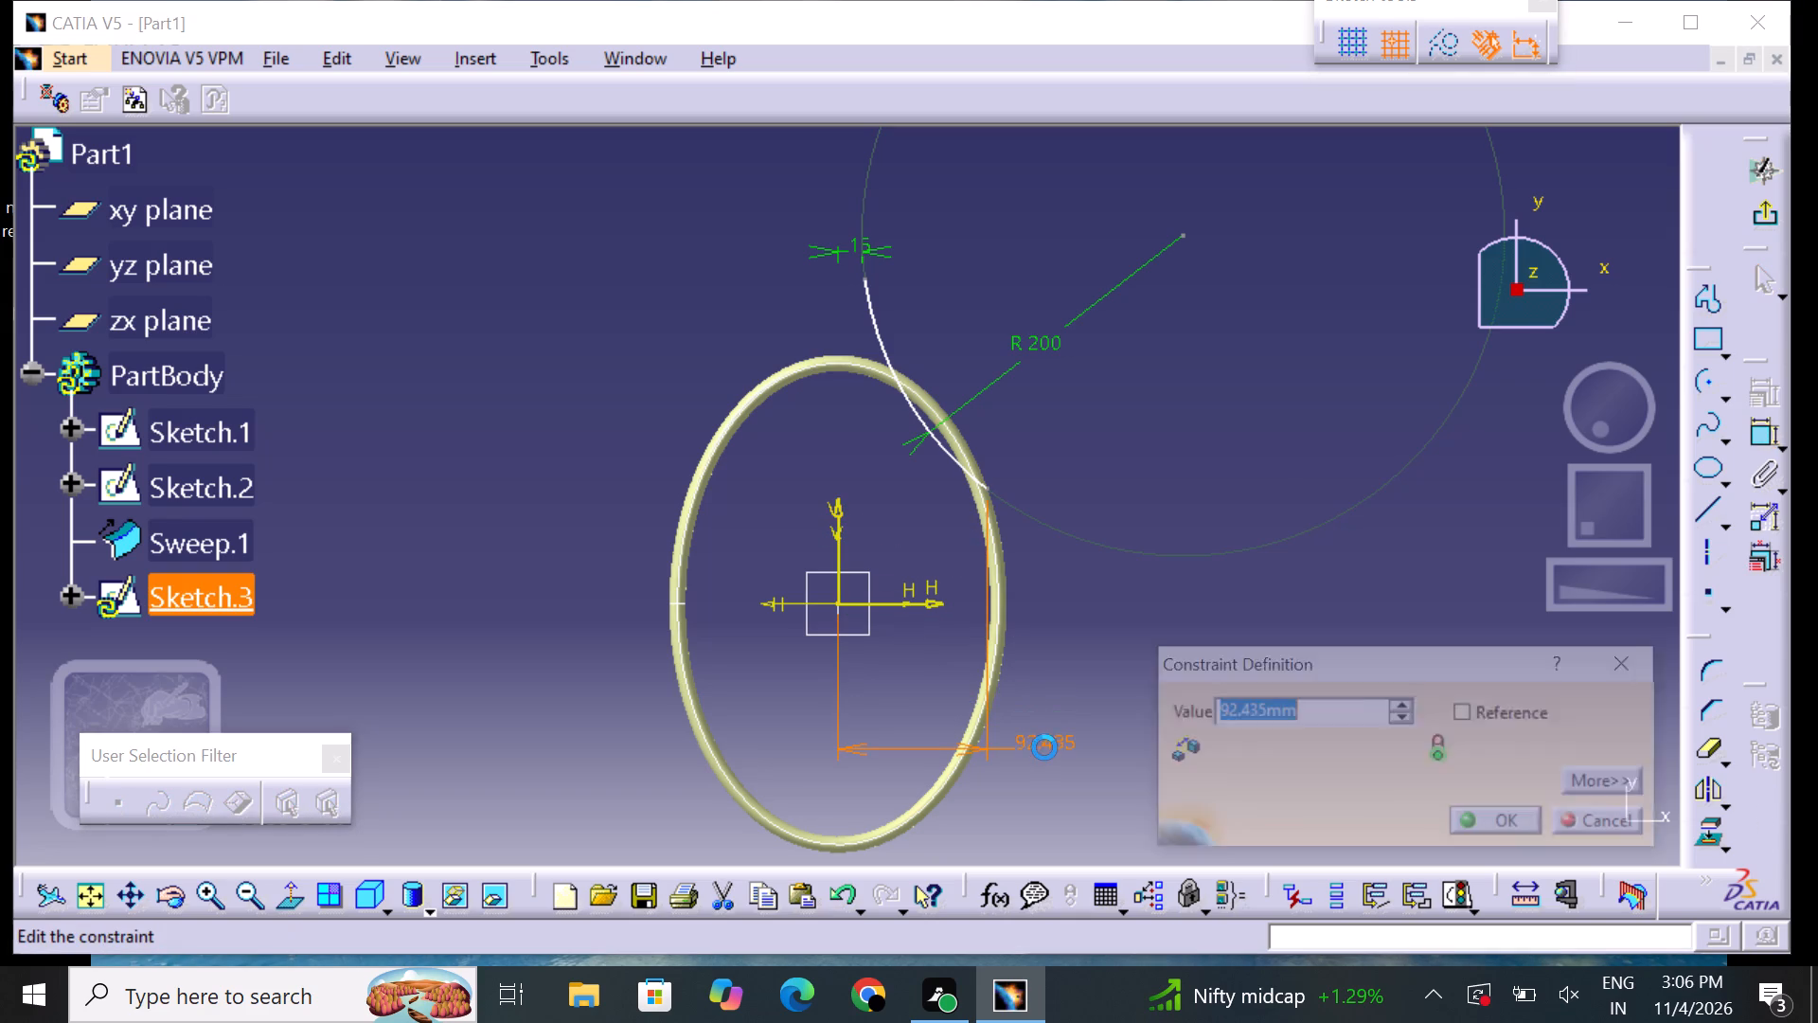
{"action": "key", "text": "BackSpace"}
{"action": "type", "text": "55"}
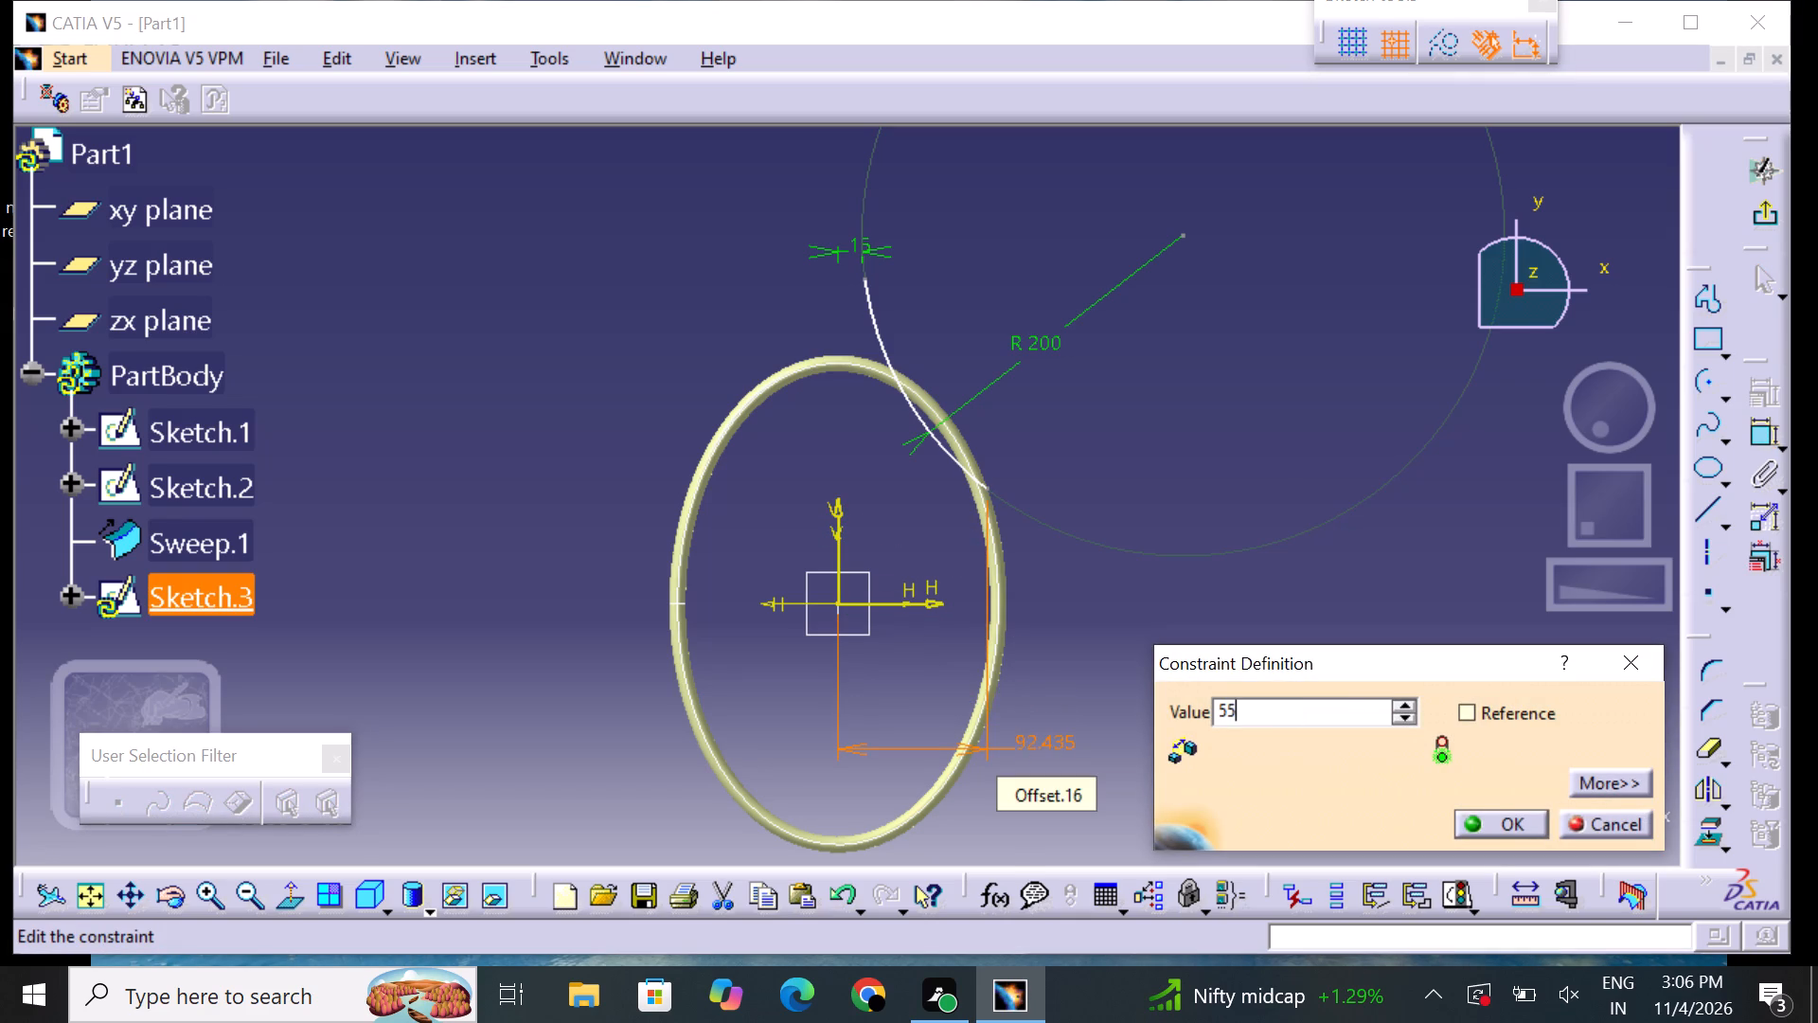
{"action": "key", "text": "Return"}
{"action": "left_click", "coordinate": [1211, 645]}
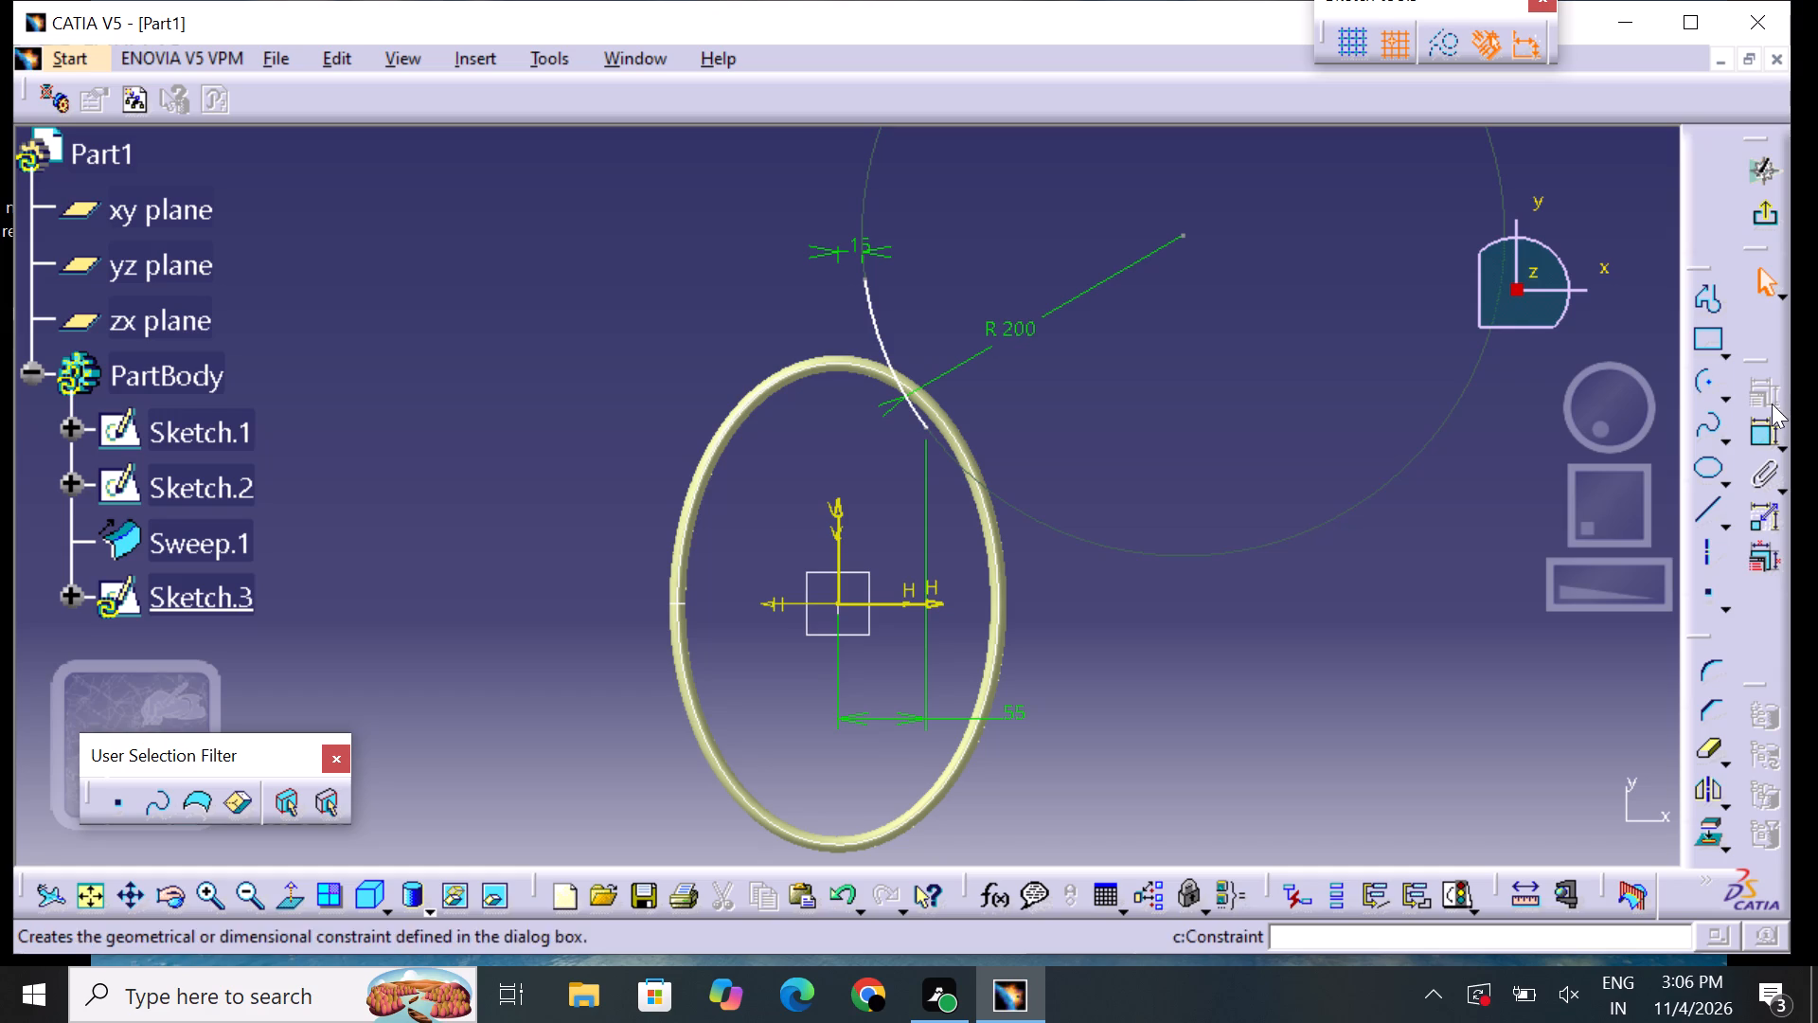
Dimension the distance from the horizontal axis to the arc's endpoint near the ring and set it to 125 mm.
{"action": "left_click", "coordinate": [1765, 431]}
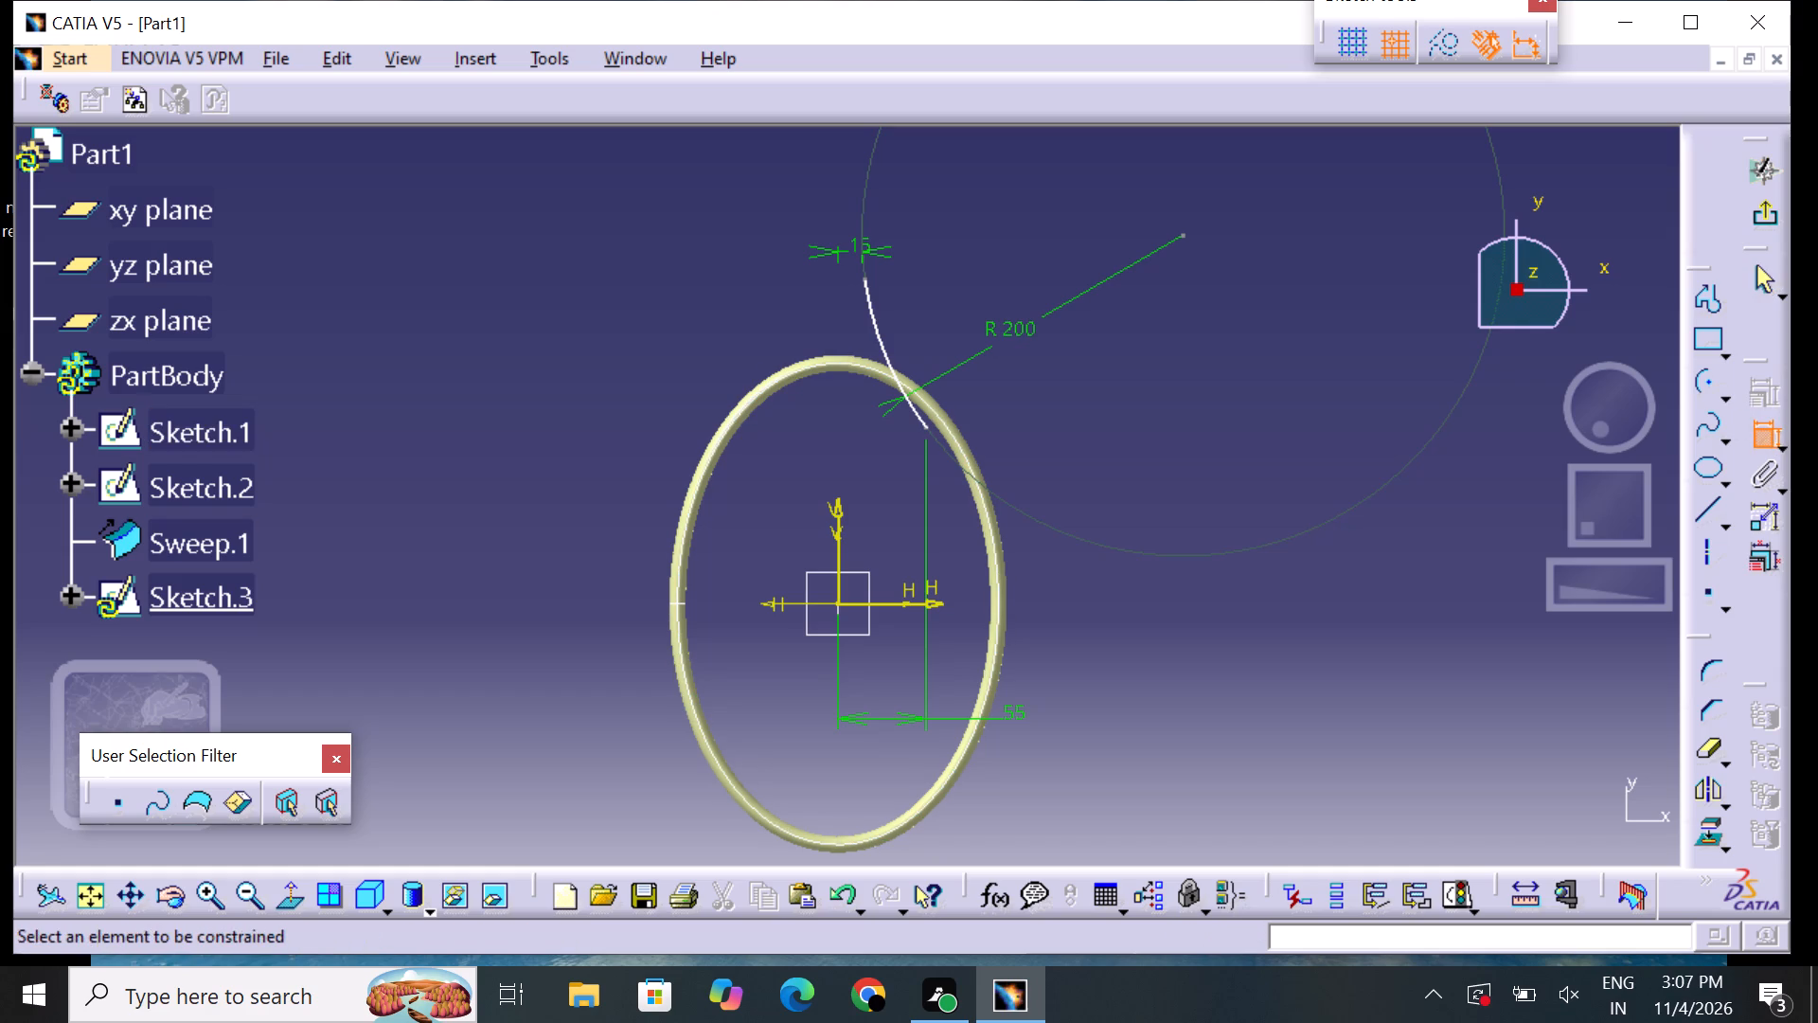
{"action": "left_click", "coordinate": [922, 429]}
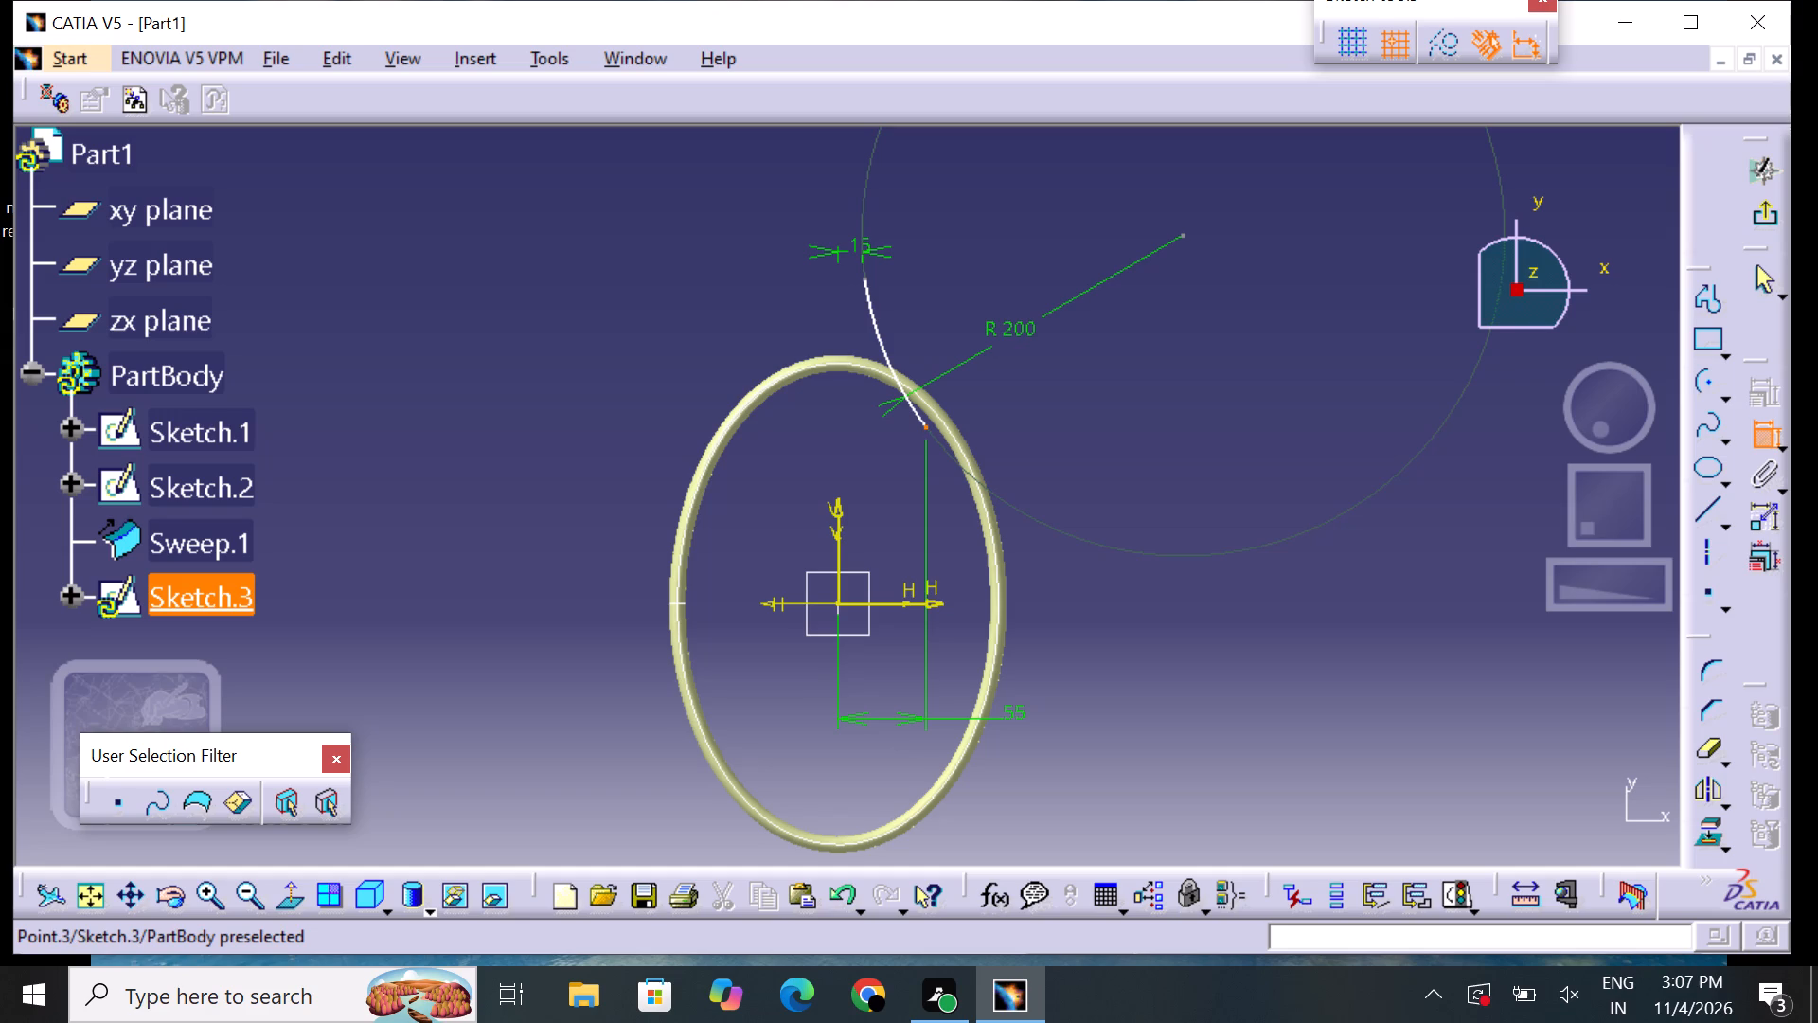
{"action": "left_click", "coordinate": [907, 607]}
{"action": "left_click", "coordinate": [1063, 536]}
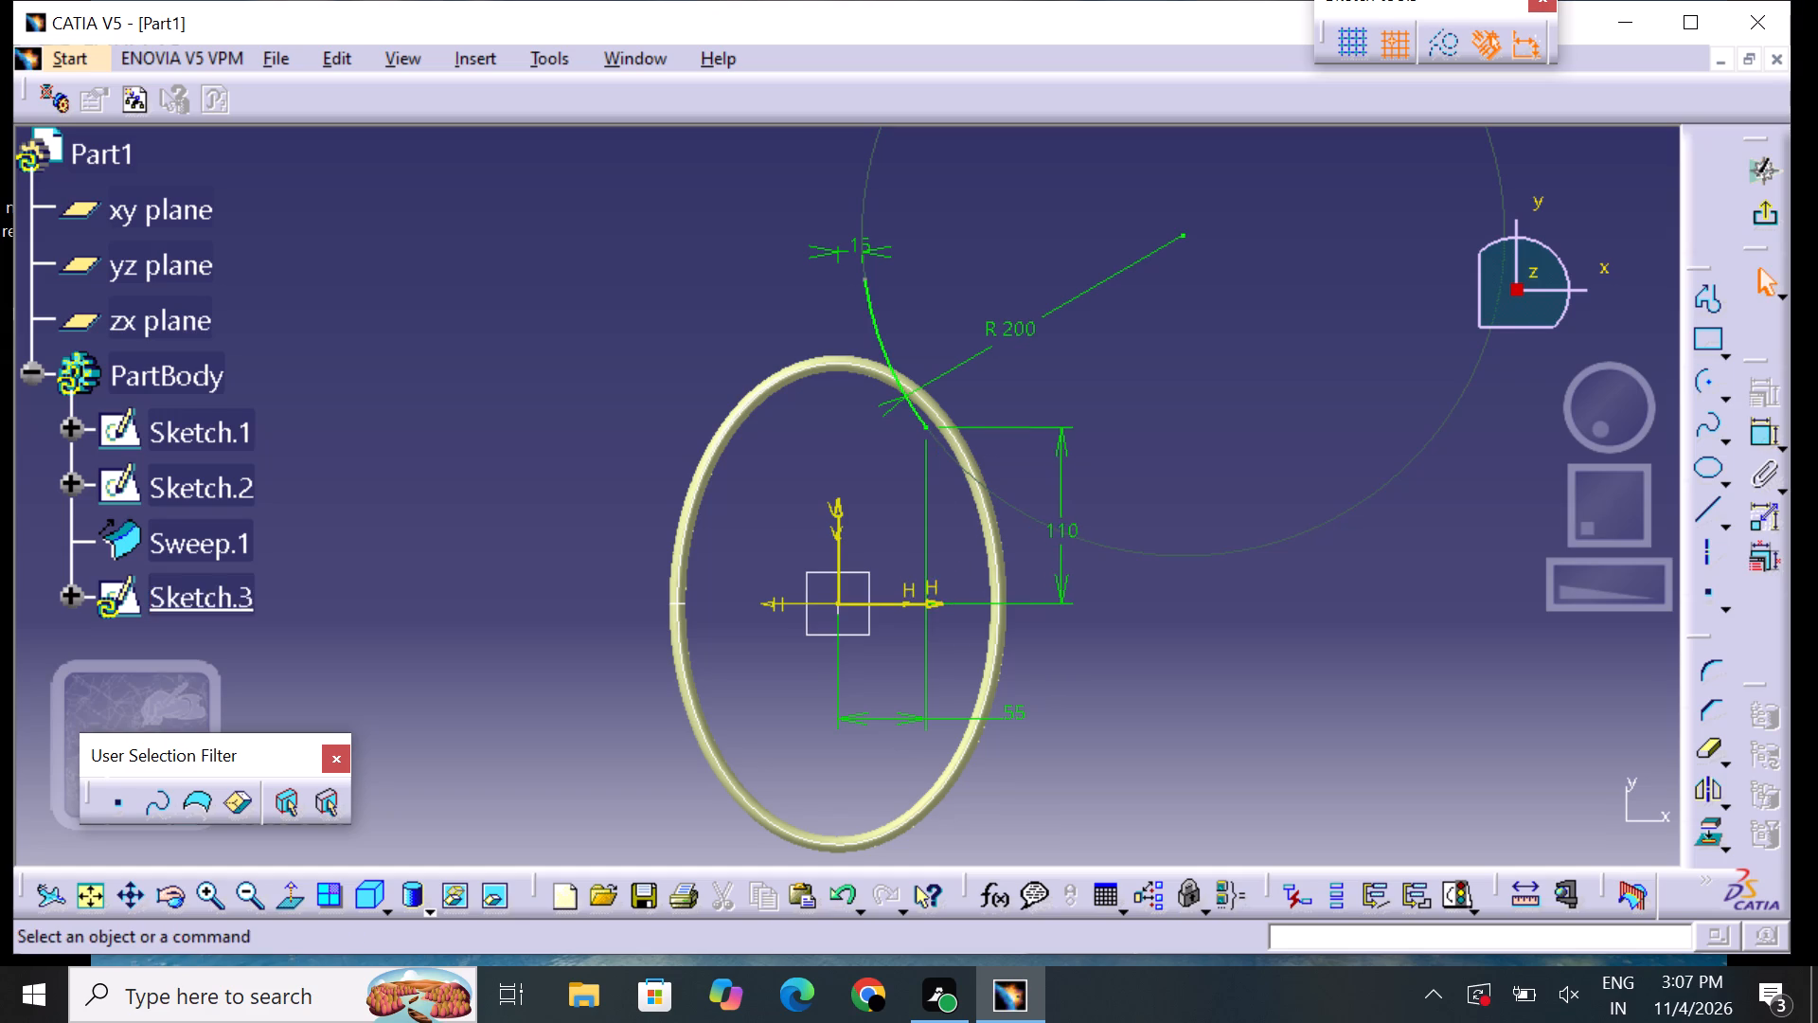
{"action": "double_click", "coordinate": [1068, 530]}
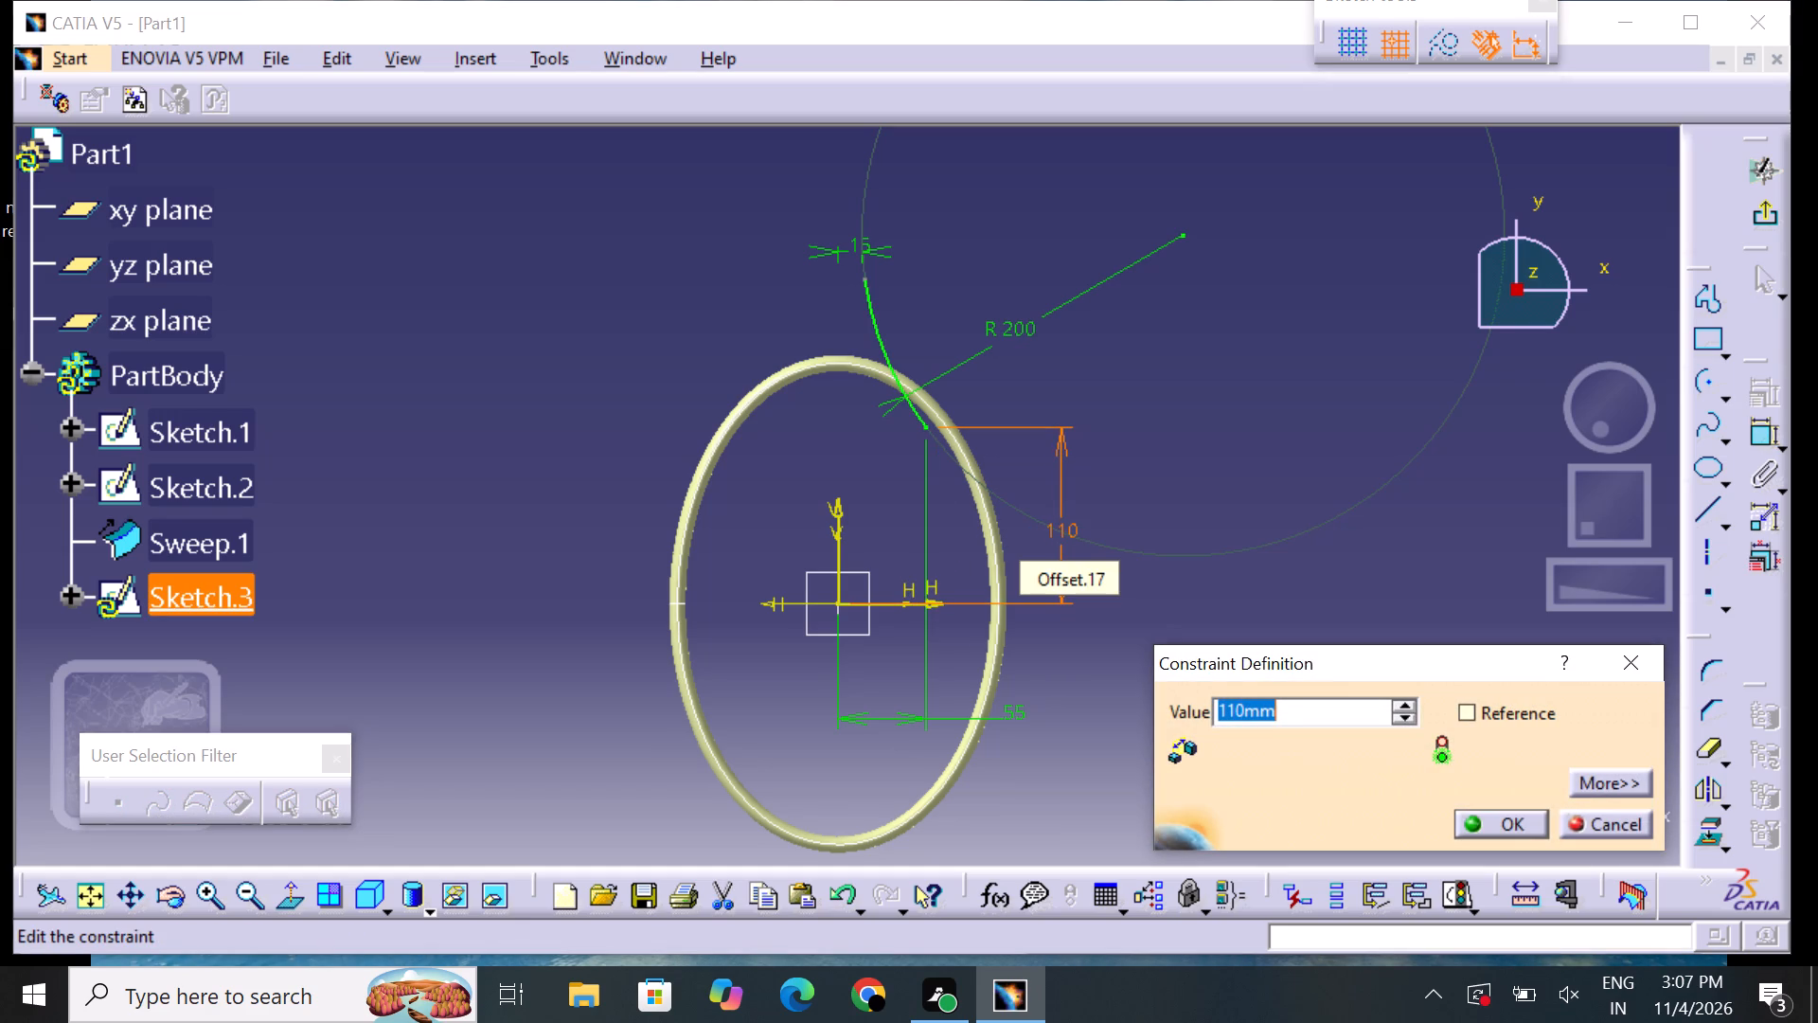
{"action": "key", "text": "BackSpace"}
{"action": "type", "text": "125"}
{"action": "key", "text": "Return"}
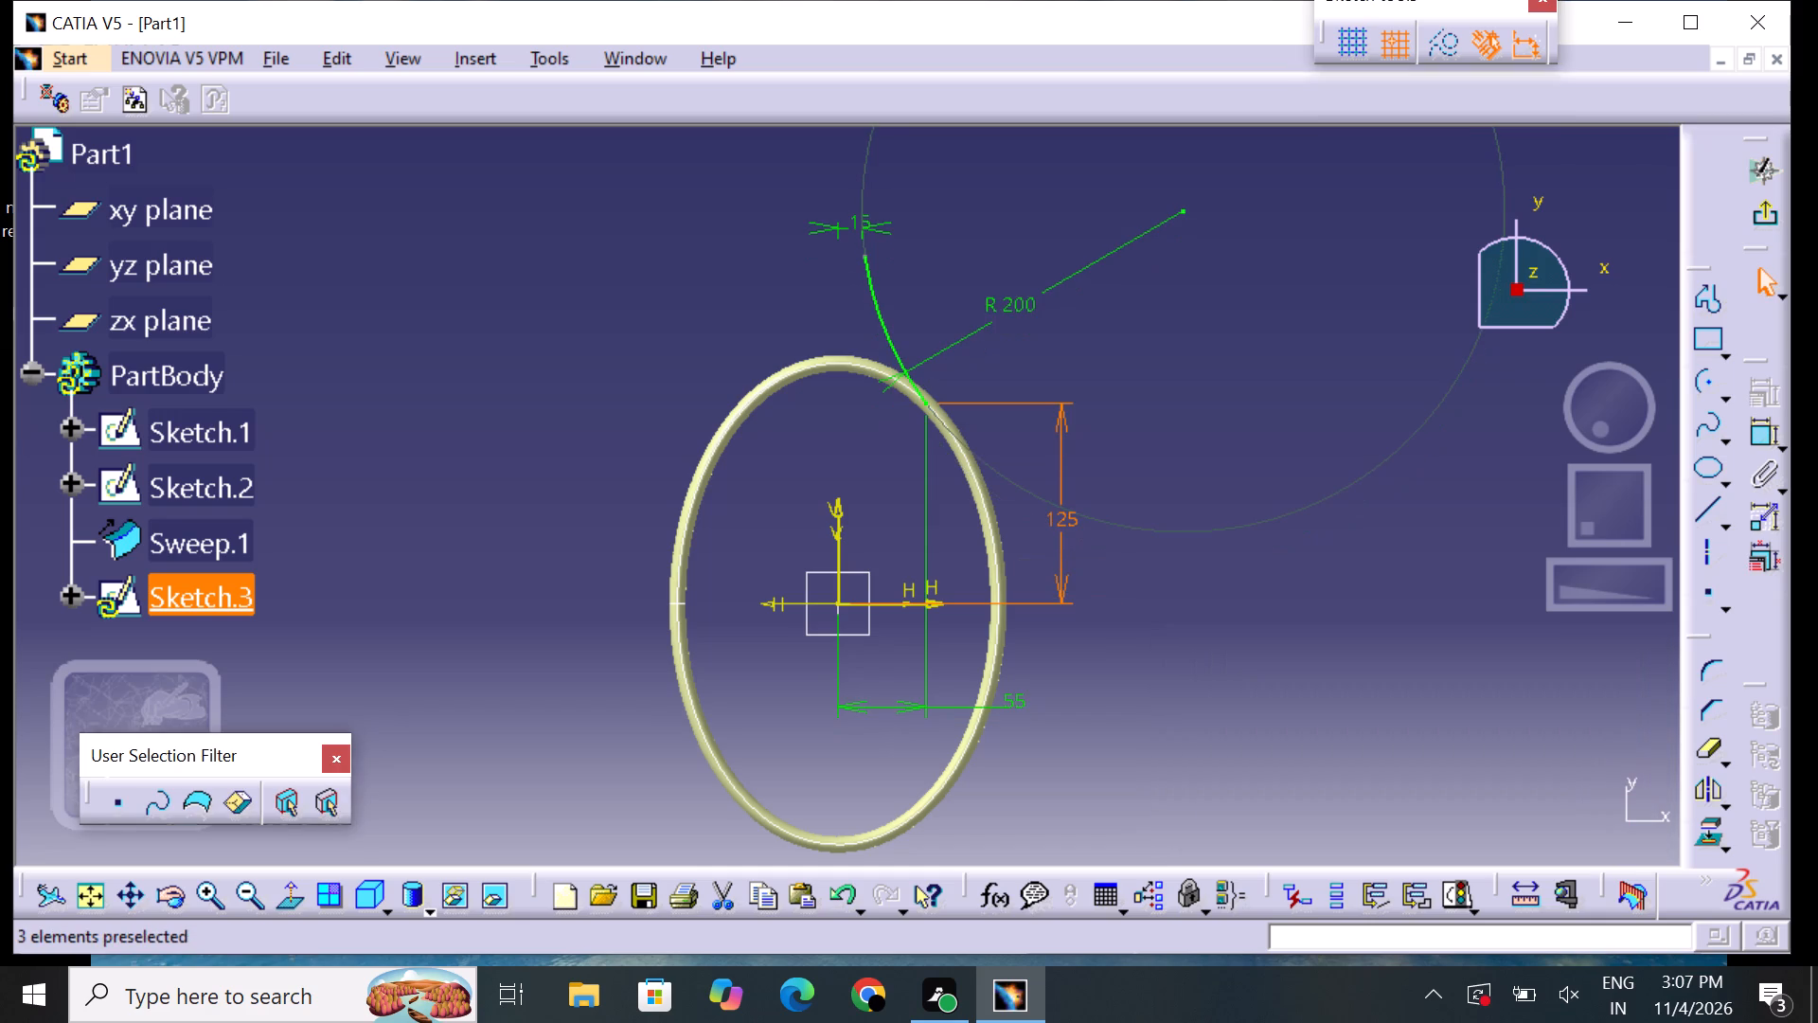
{"action": "left_click", "coordinate": [1155, 575]}
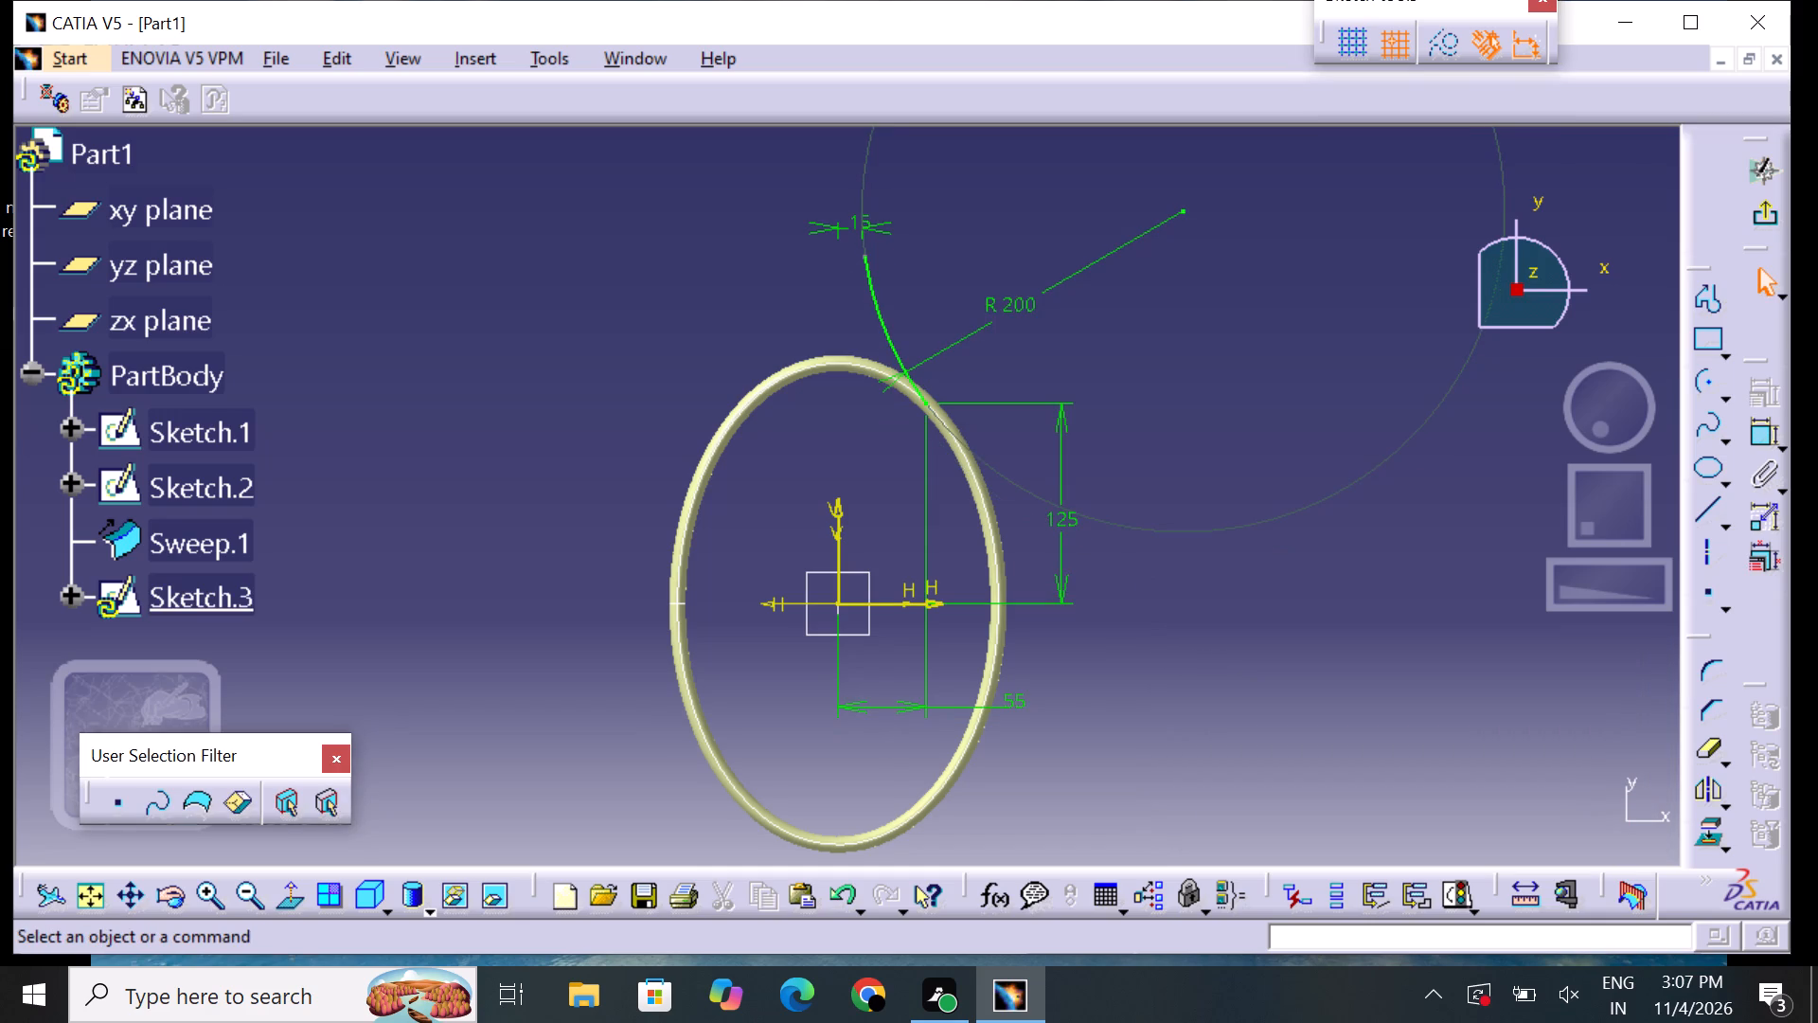
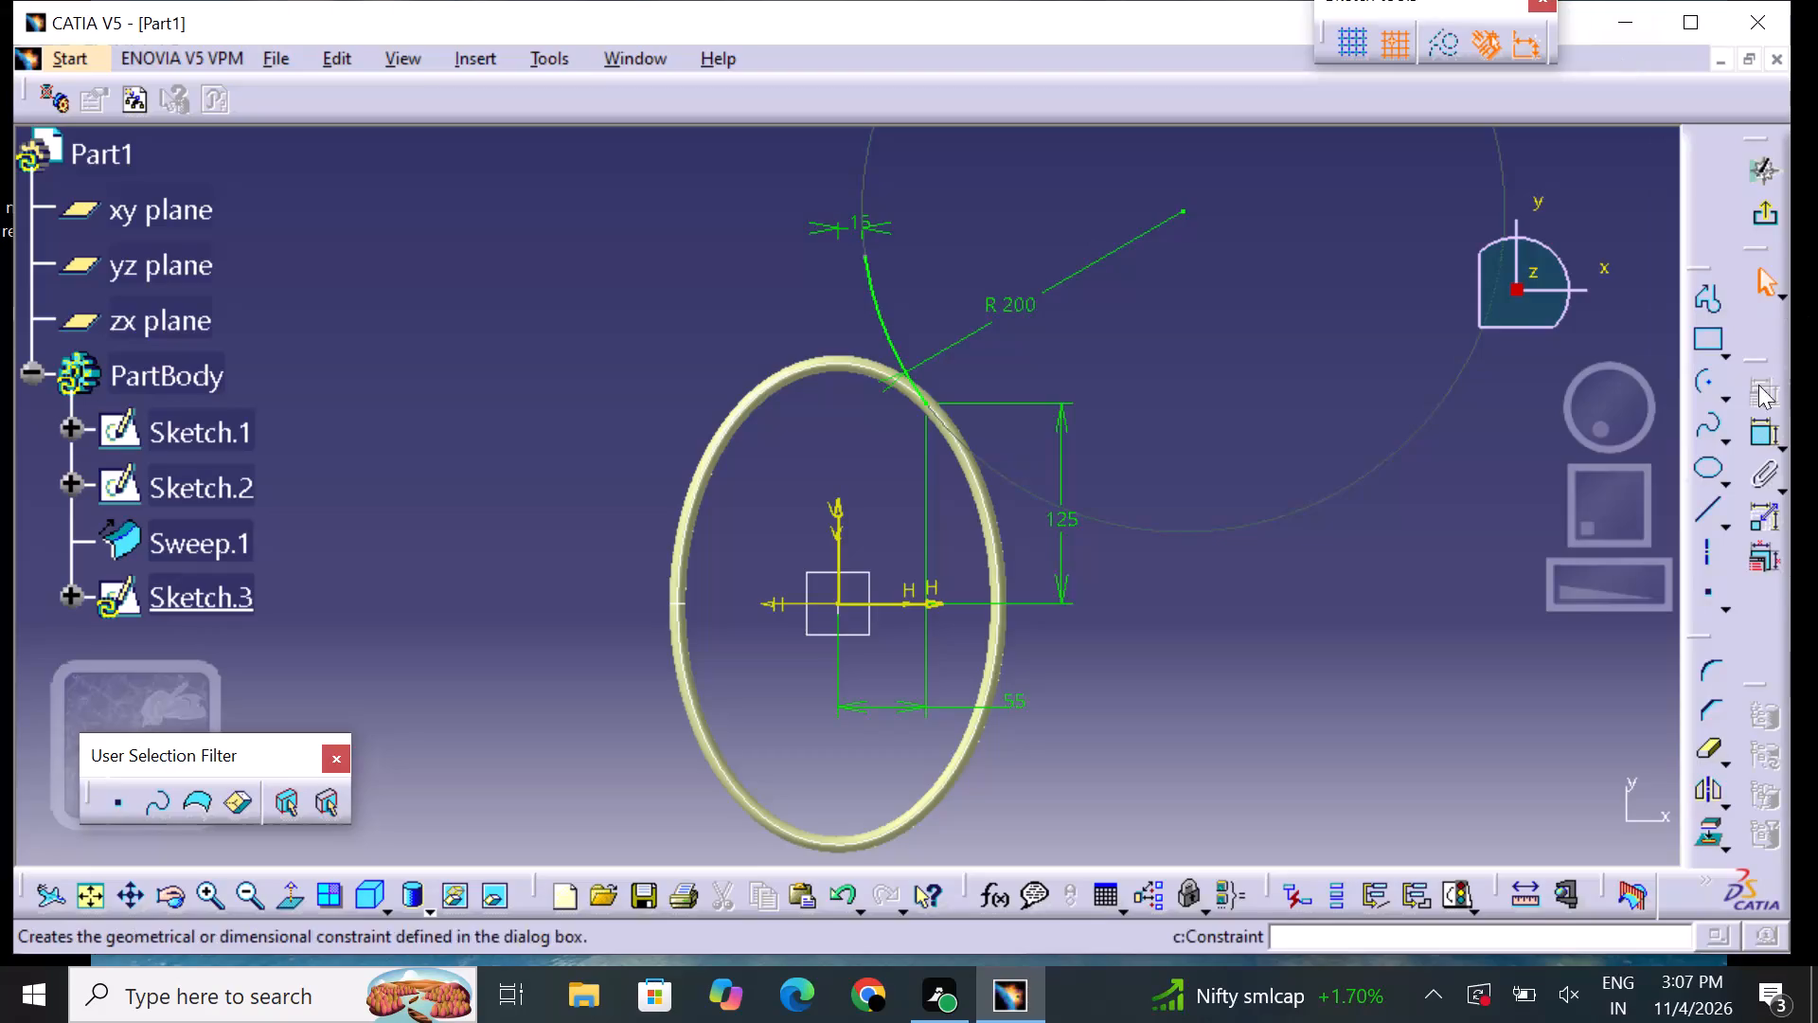
Dimension the distance from the horizontal axis to the arc's far endpoint, set it to 250 mm, and exit the sketch.
{"action": "left_click", "coordinate": [1768, 440]}
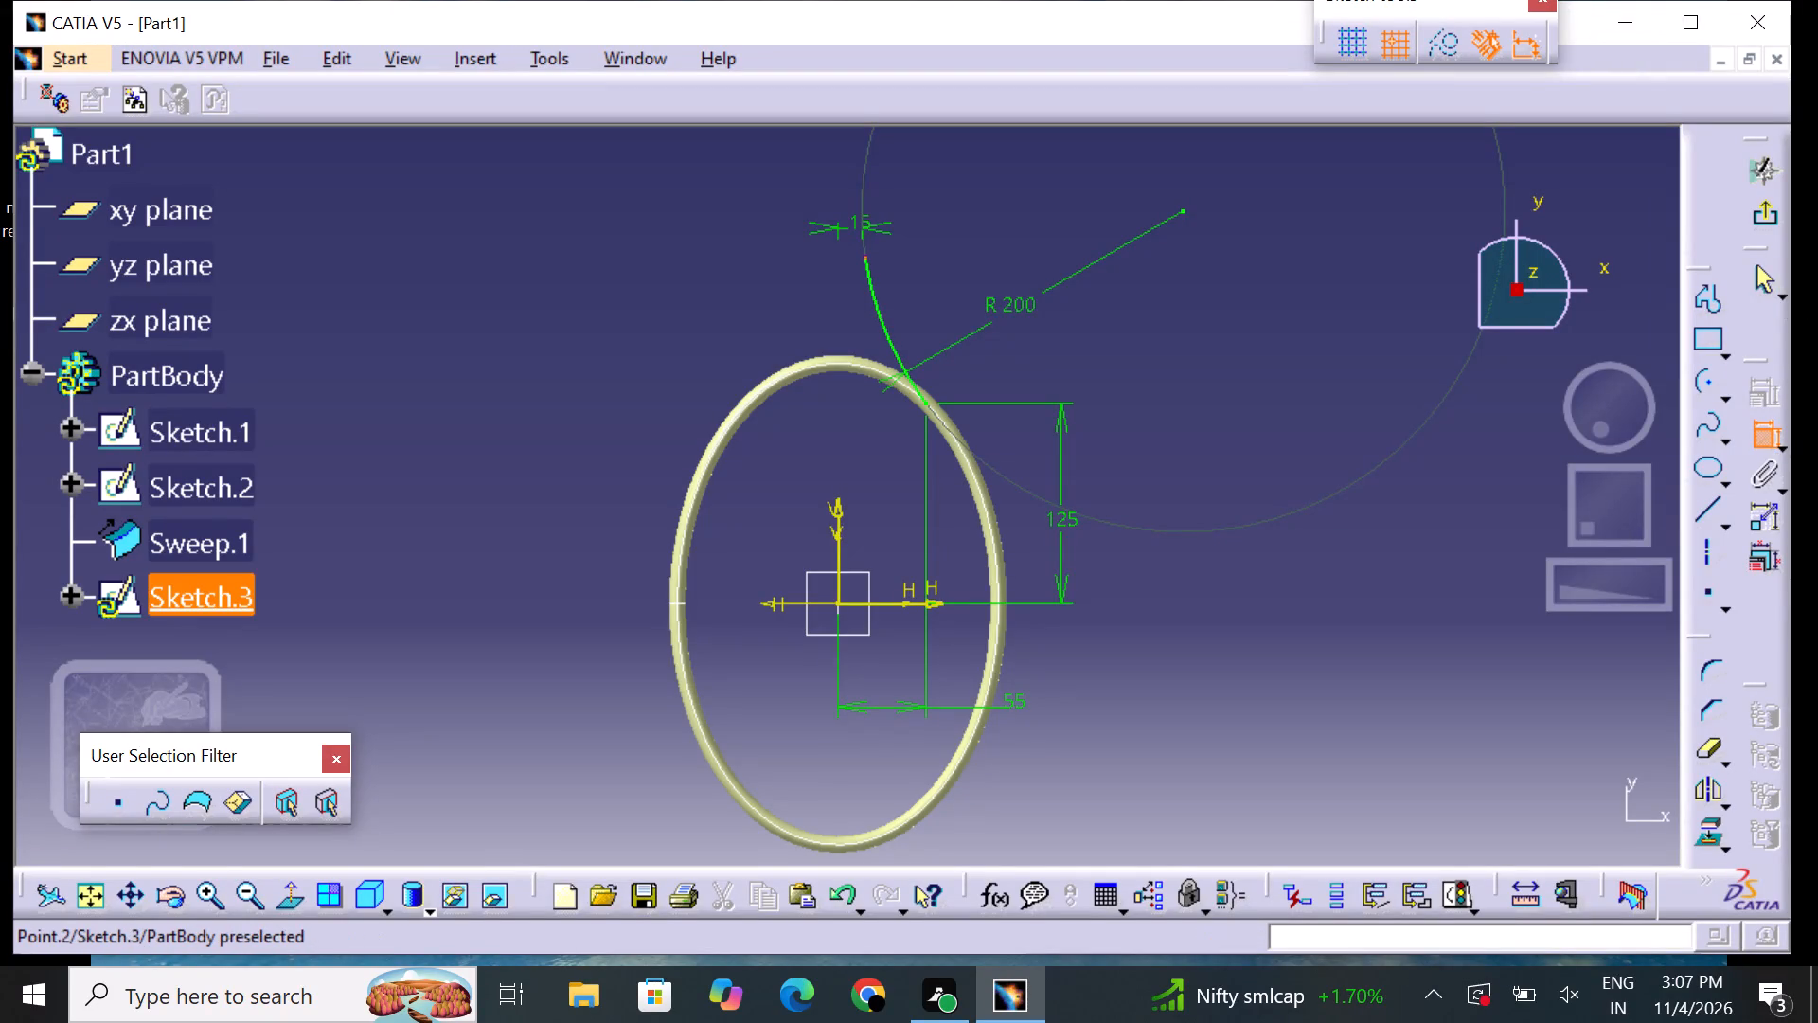
{"action": "left_click", "coordinate": [862, 256]}
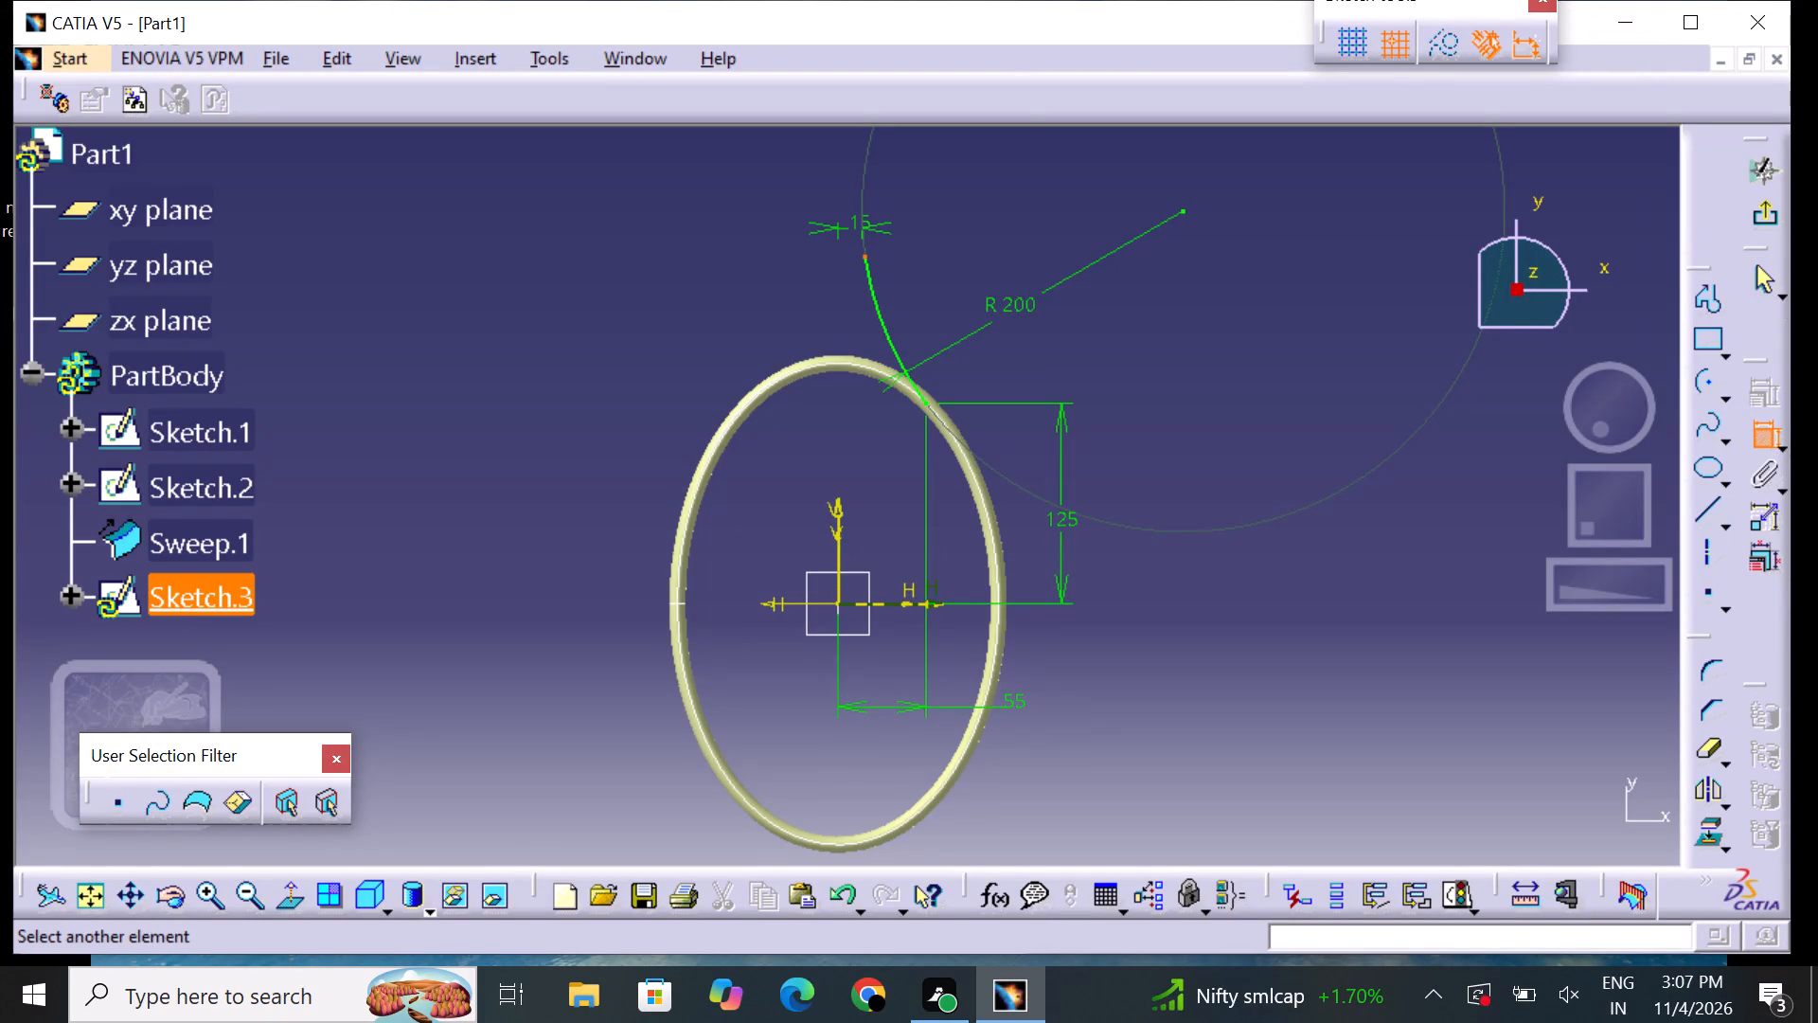
{"action": "left_click", "coordinate": [910, 600]}
{"action": "left_click", "coordinate": [560, 485]}
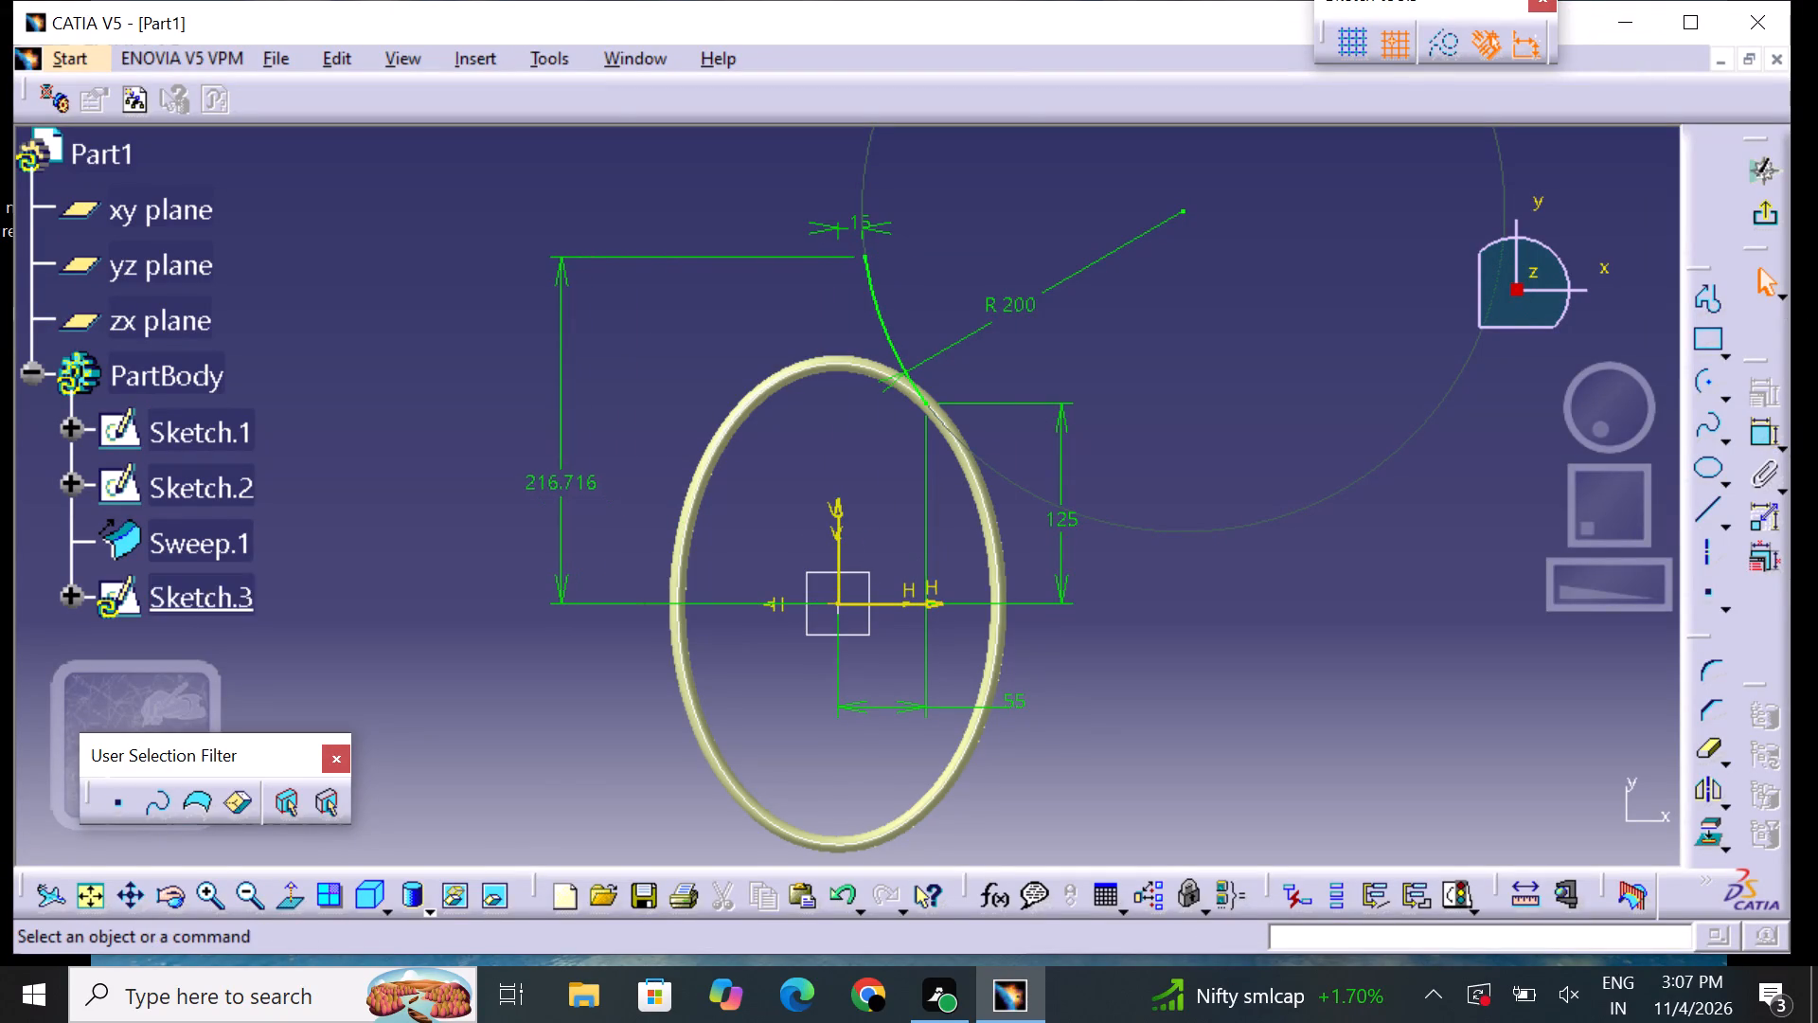
{"action": "double_click", "coordinate": [560, 483]}
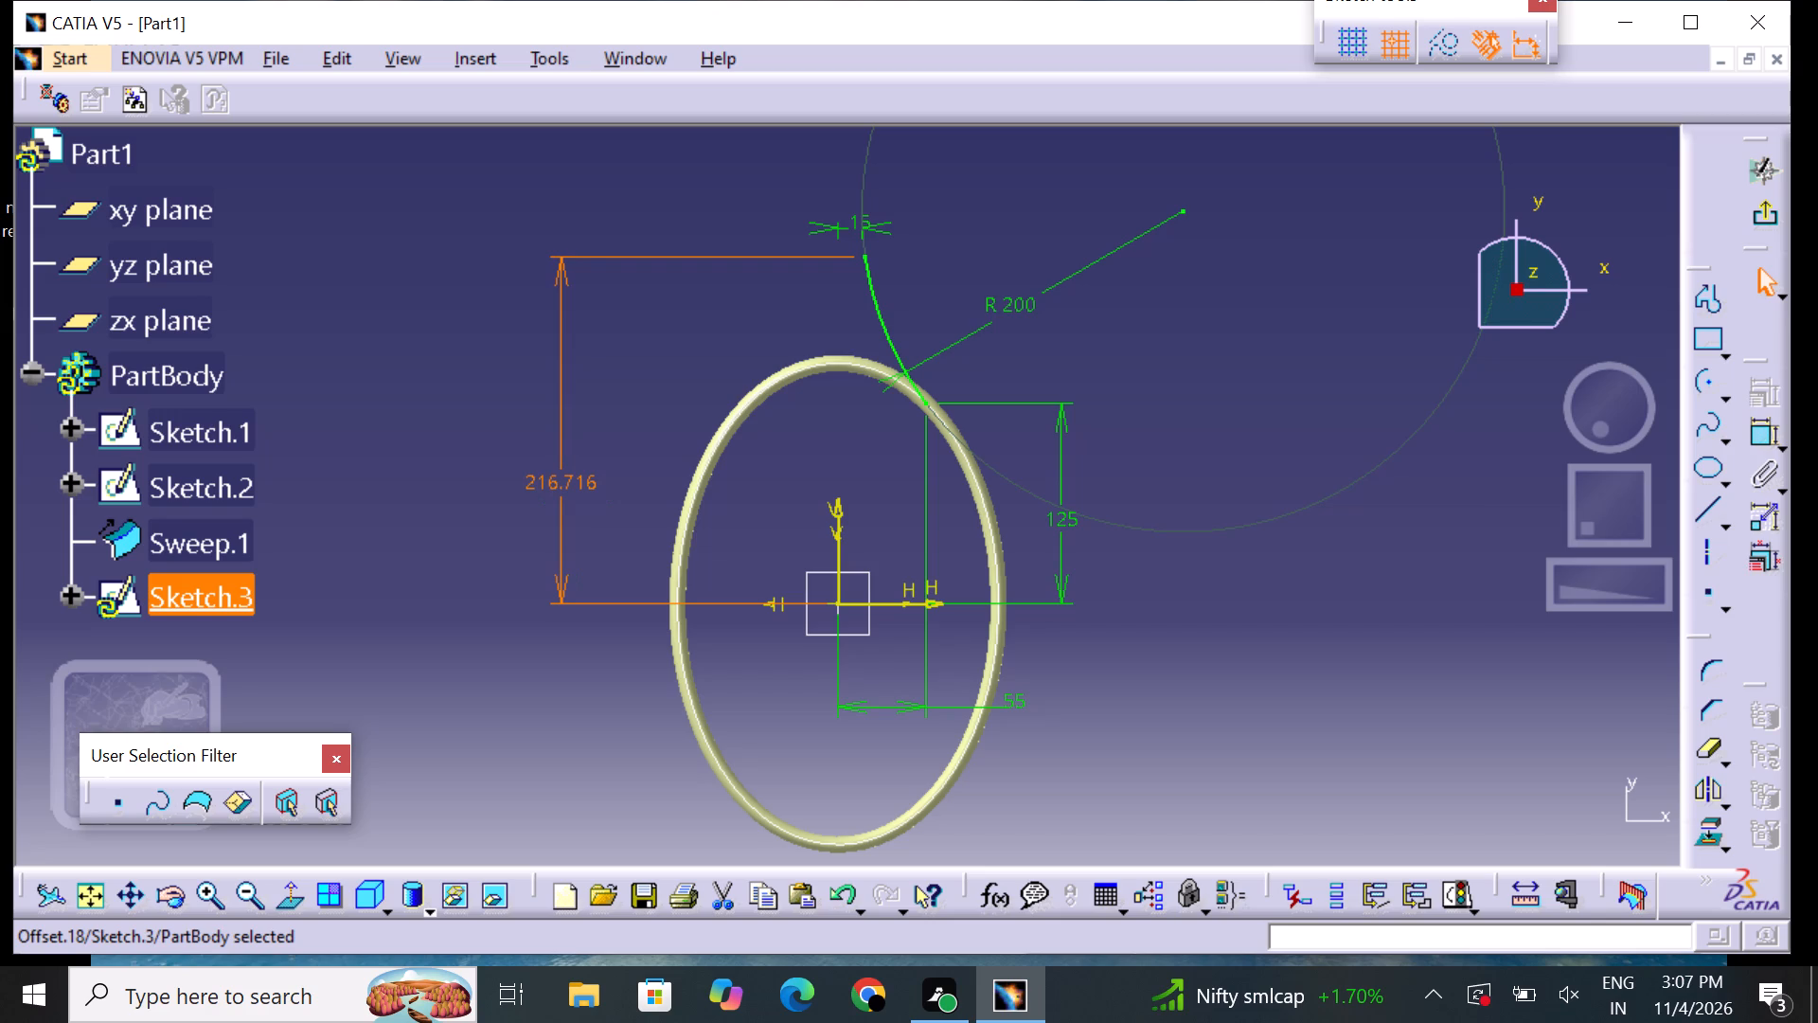
{"action": "double_click", "coordinate": [560, 483]}
{"action": "key", "text": "BackSpace"}
{"action": "type", "text": "250"}
{"action": "key", "text": "Return"}
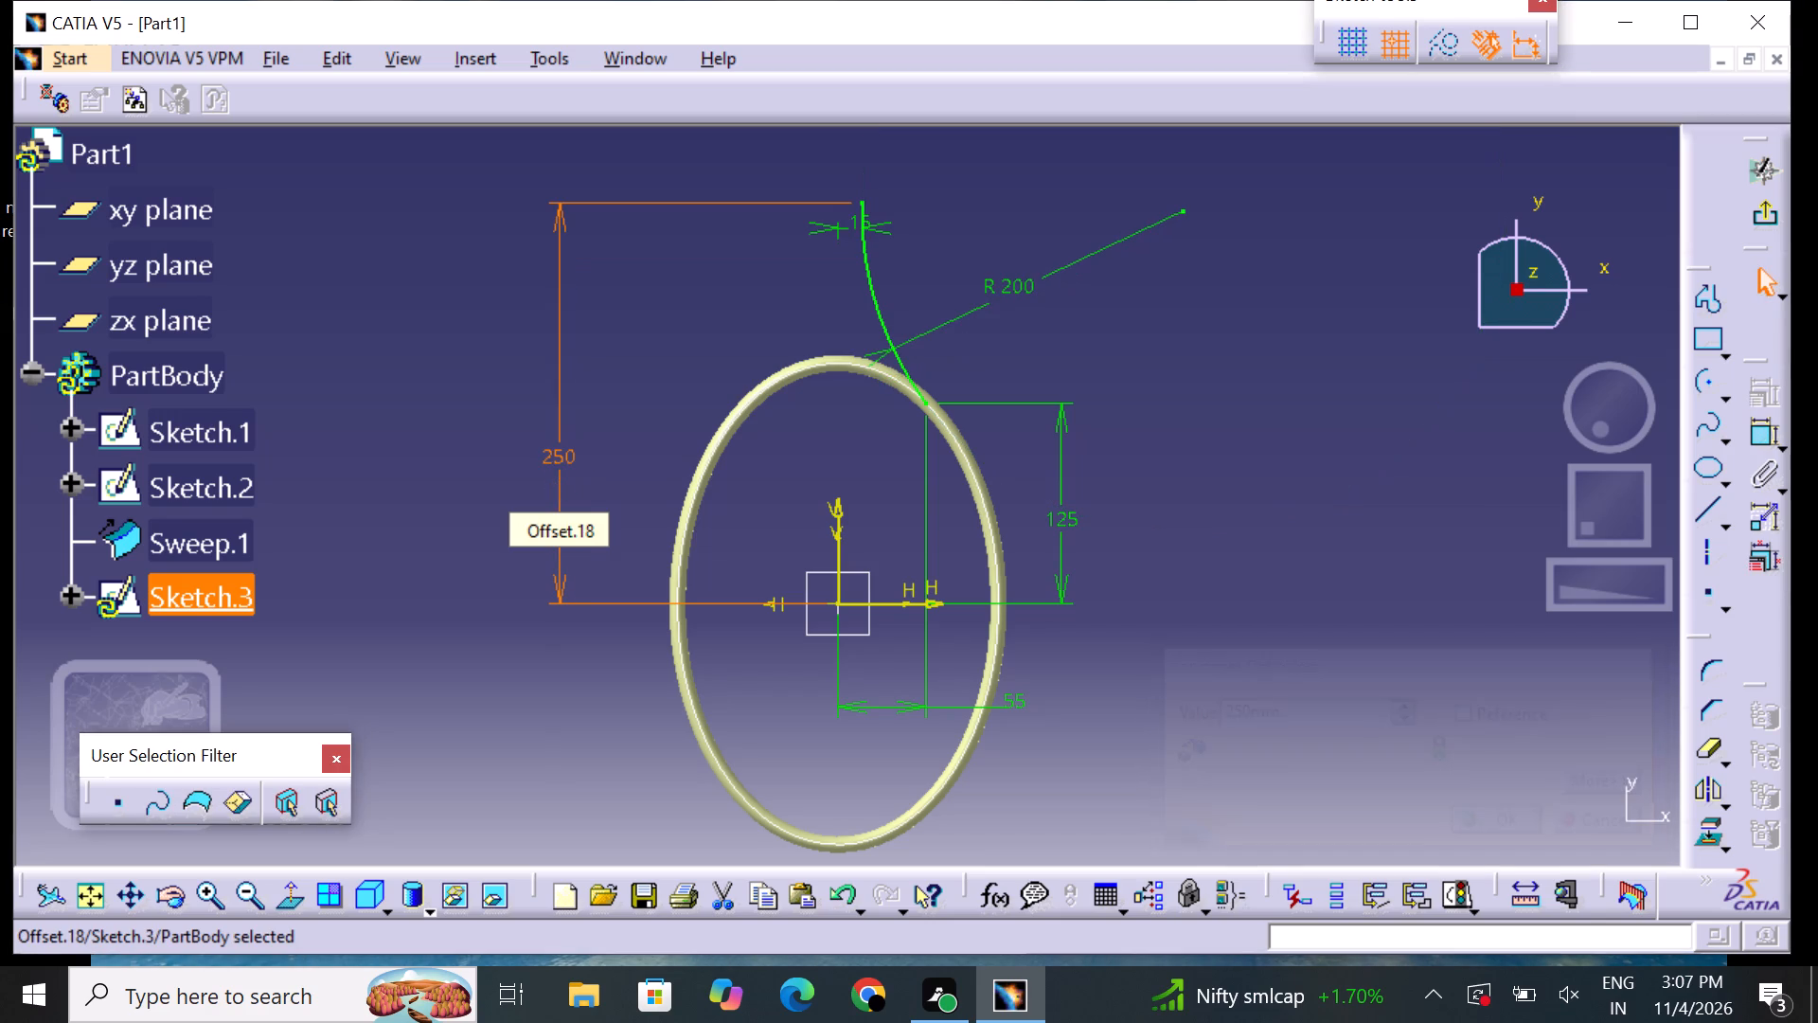
{"action": "left_click", "coordinate": [1274, 377]}
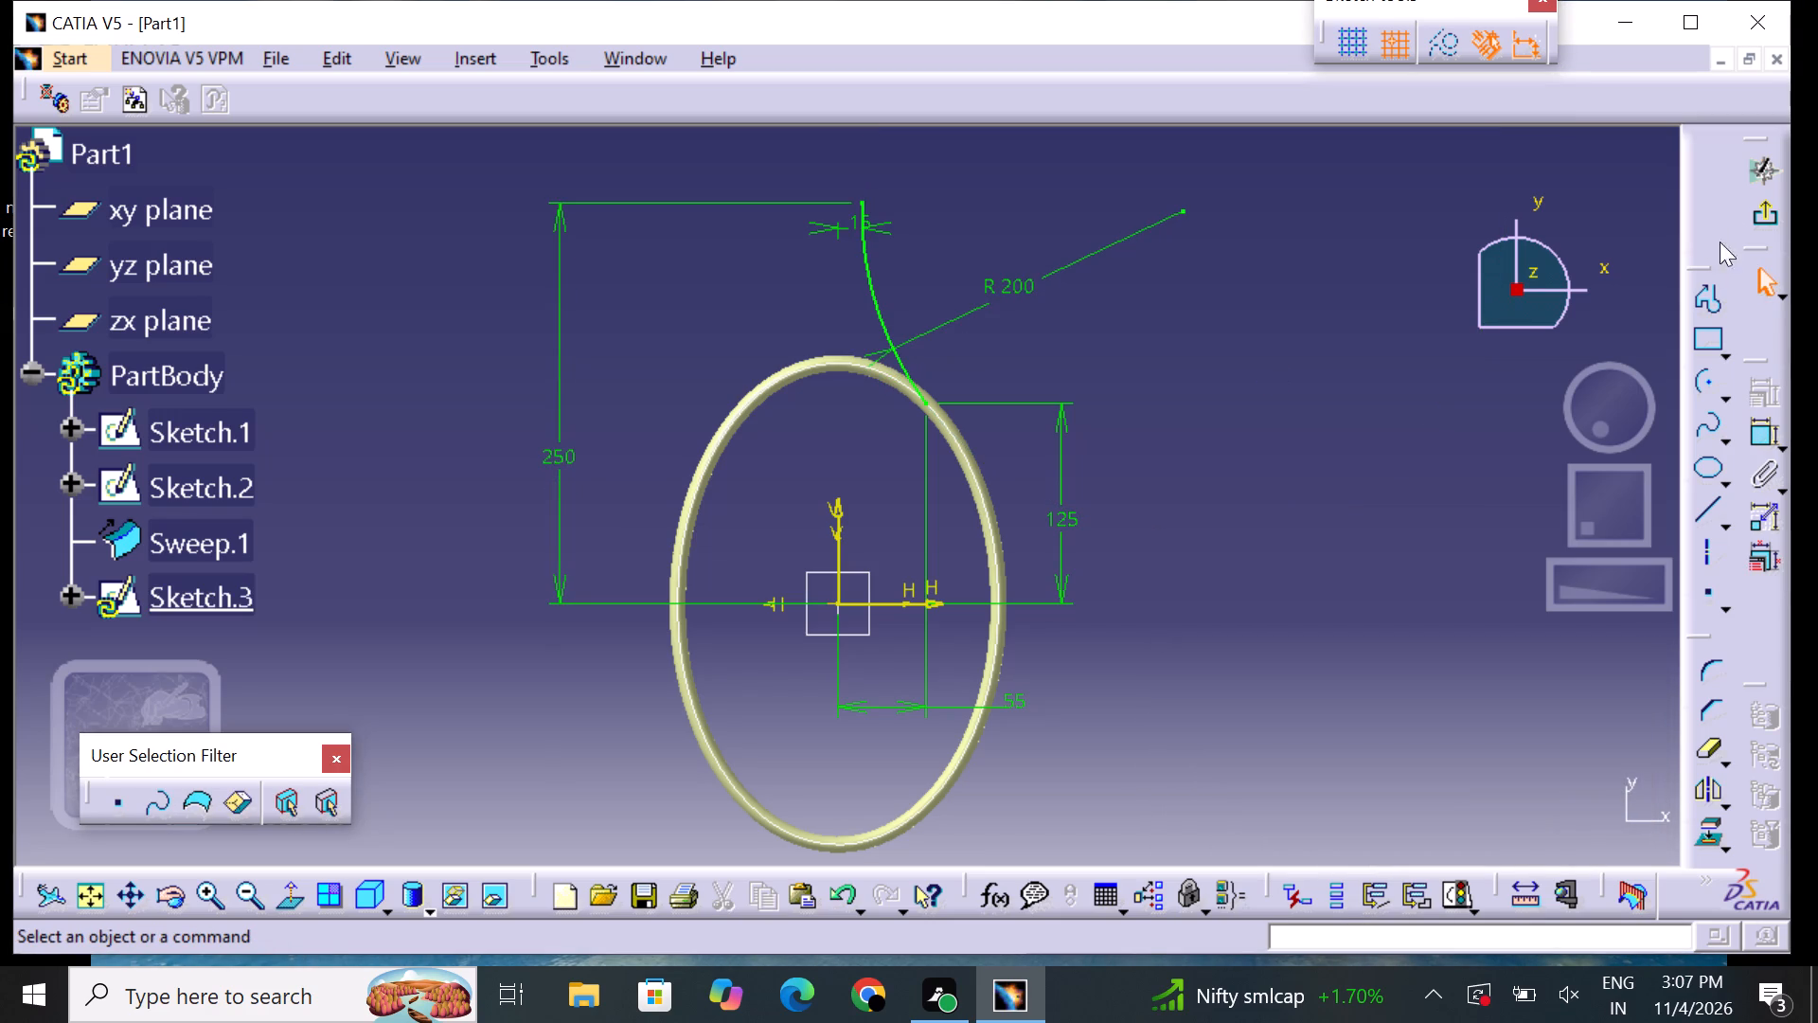
{"action": "left_click", "coordinate": [1773, 209]}
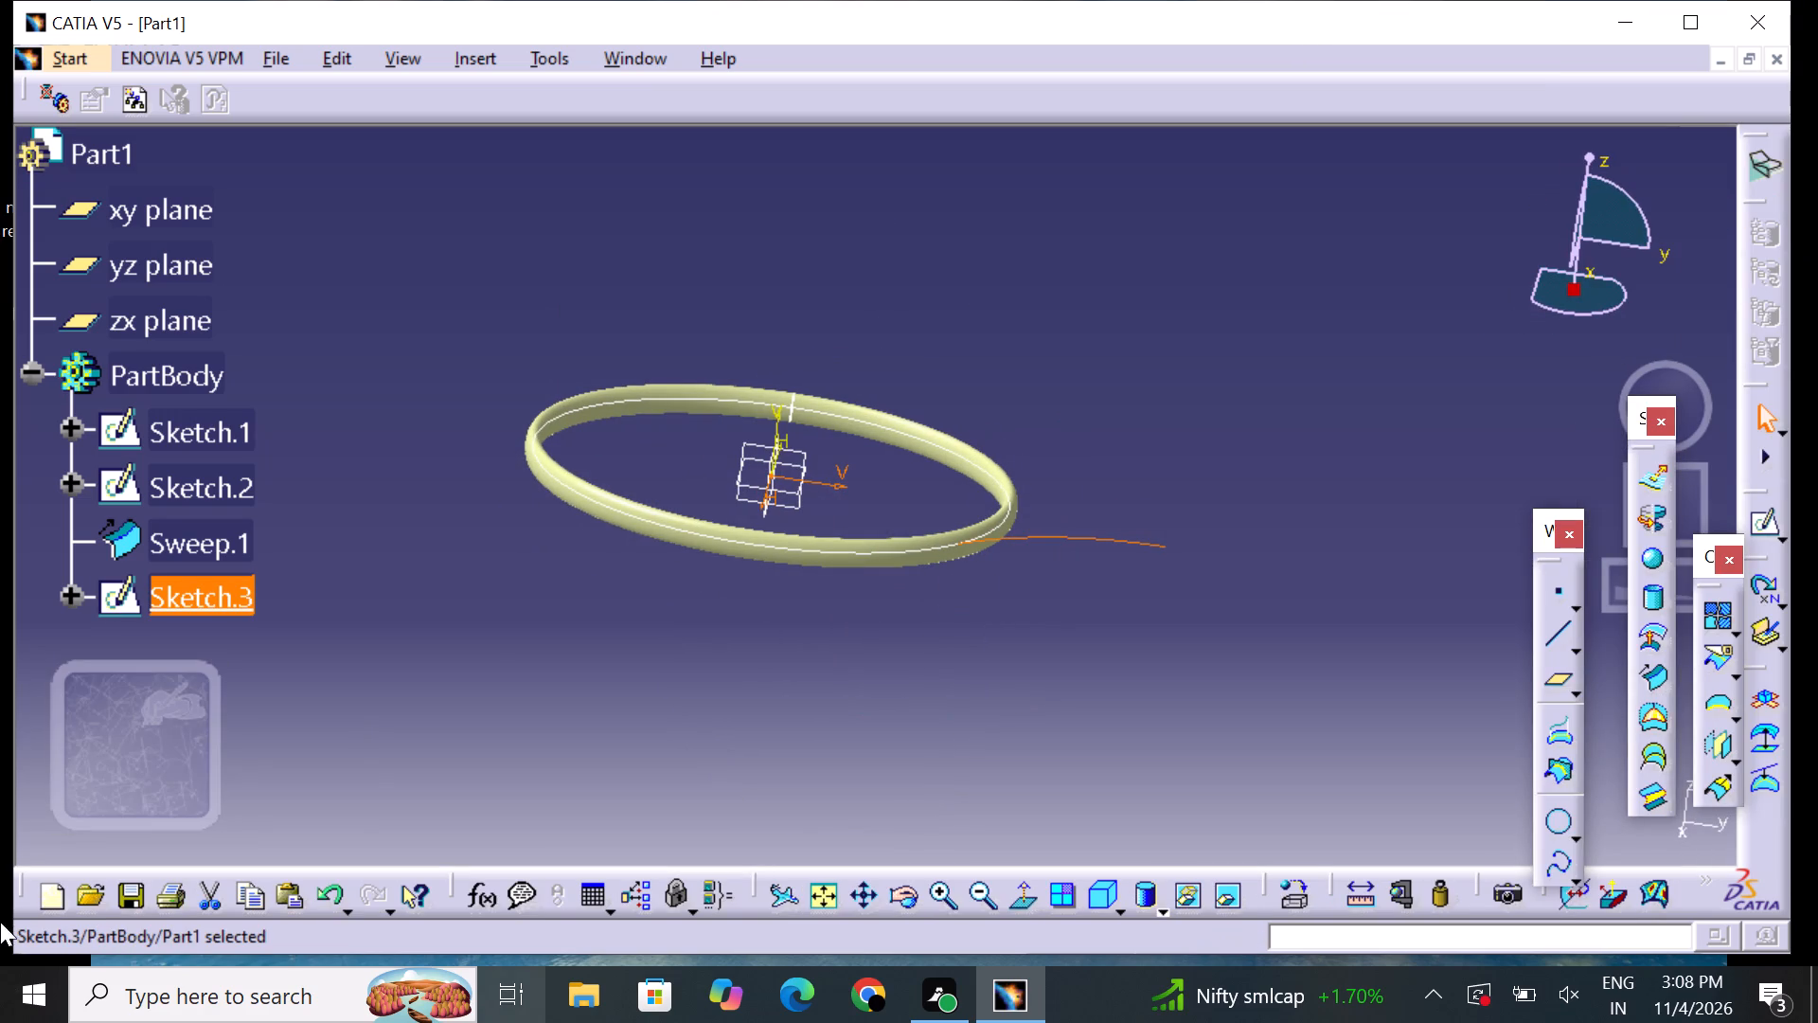
Create a plane normal to the Sketch.3 arc at its free endpoint, away from the ring.
{"action": "left_click", "coordinate": [1541, 675]}
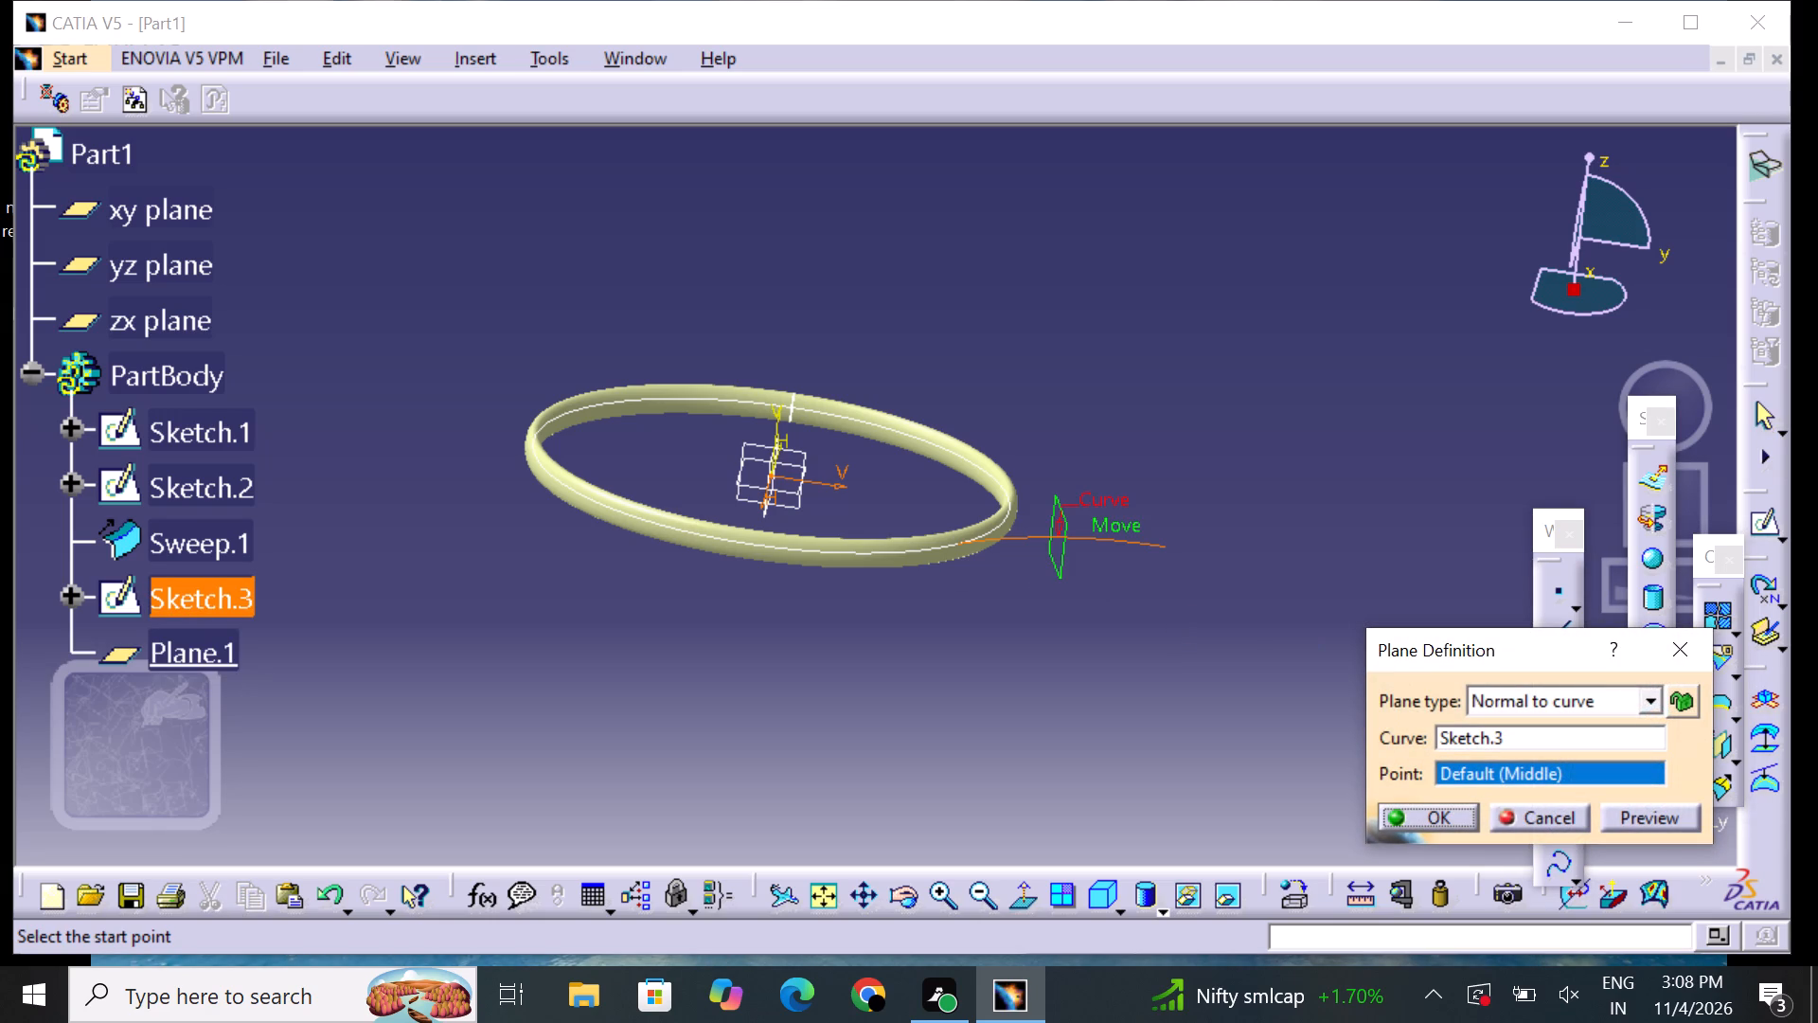
{"action": "middle_click_drag", "start_coordinate": [1070, 615], "coordinate": [1022, 646]}
{"action": "right_click_drag", "start_coordinate": [1070, 615], "coordinate": [1022, 646]}
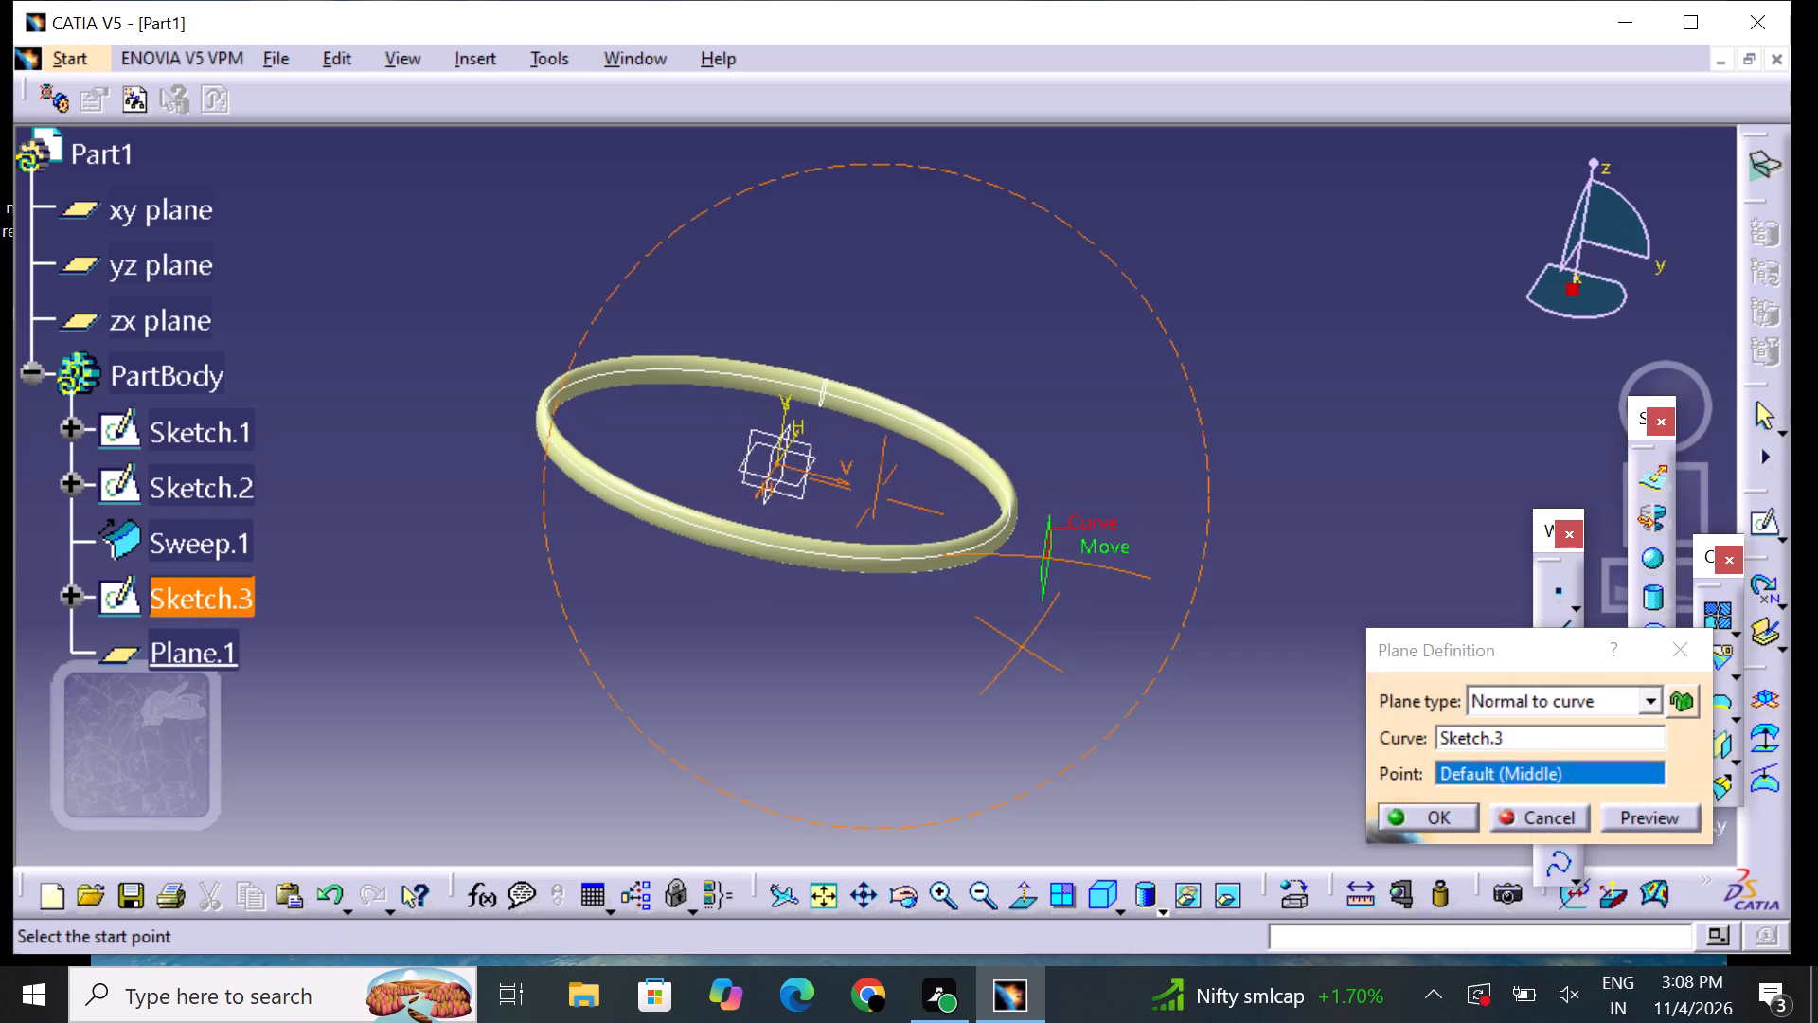
{"action": "middle_click_drag", "start_coordinate": [1022, 646], "coordinate": [1016, 633]}
{"action": "right_click_drag", "start_coordinate": [1022, 646], "coordinate": [1016, 633]}
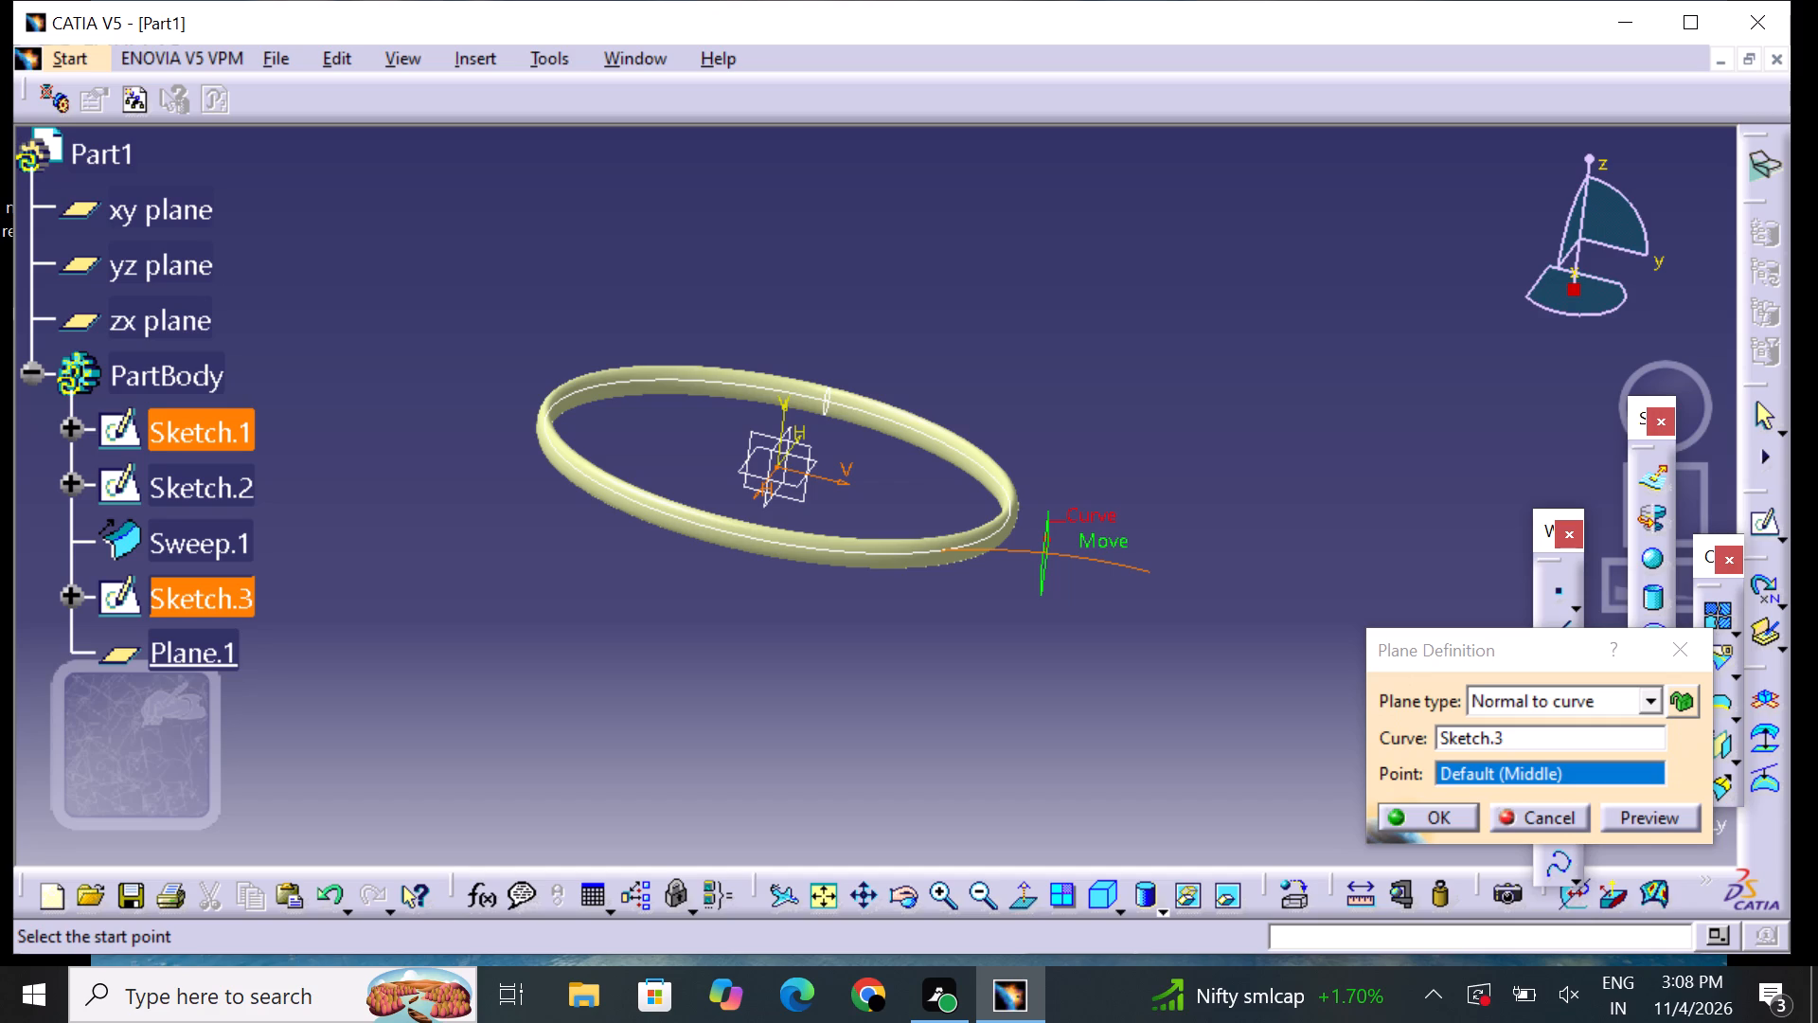
{"action": "left_click", "coordinate": [1146, 574]}
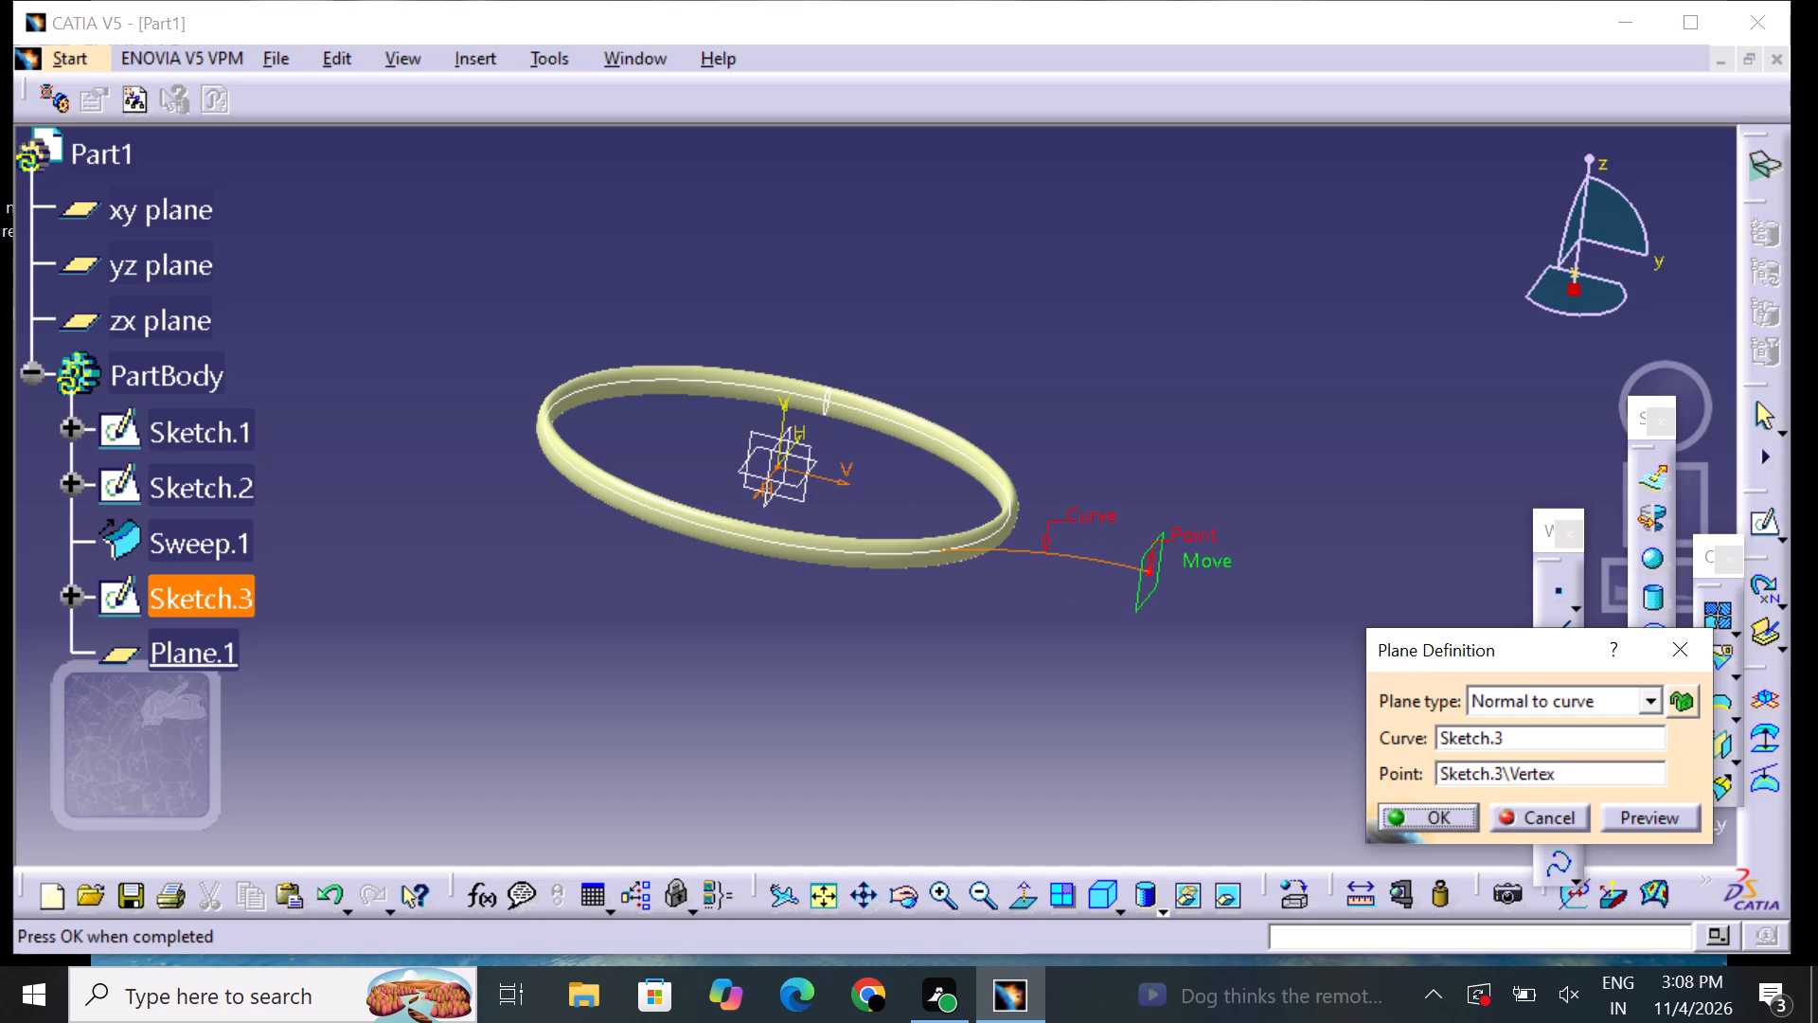
{"action": "left_click", "coordinate": [1296, 659]}
{"action": "left_click", "coordinate": [1307, 639]}
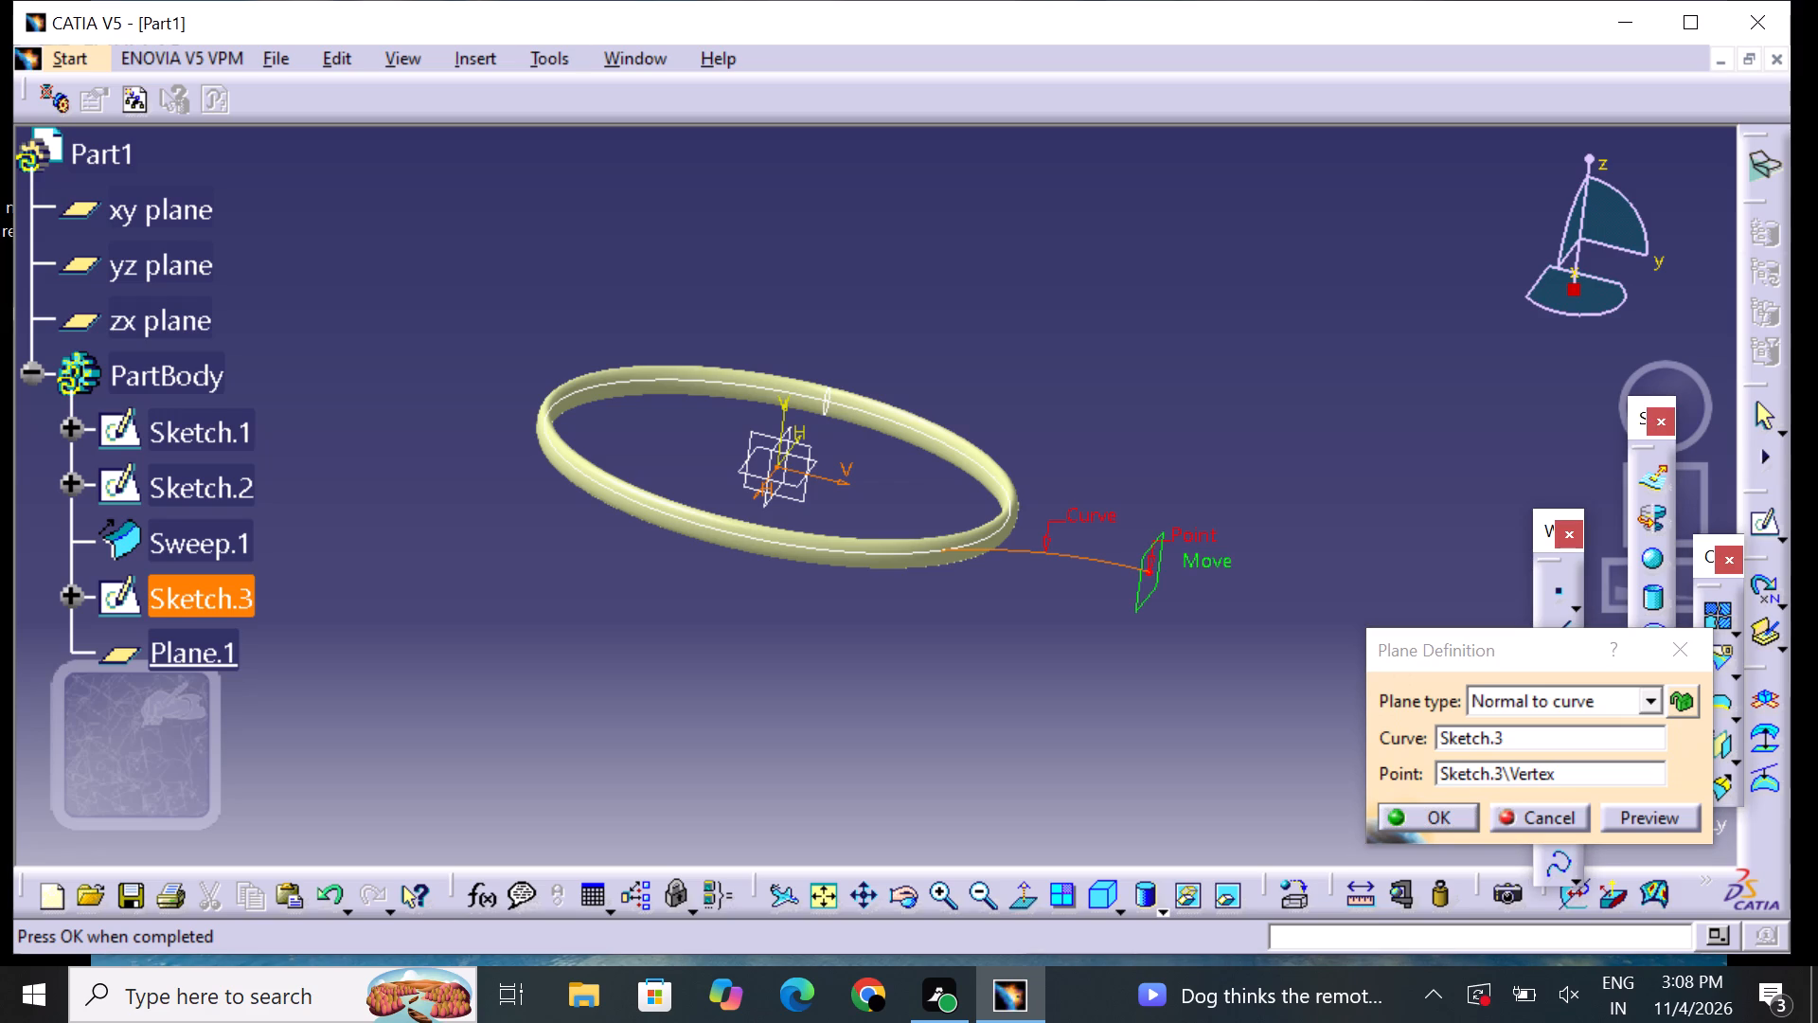
{"action": "left_click_drag", "start_coordinate": [1275, 641], "coordinate": [1312, 698]}
{"action": "left_click", "coordinate": [1471, 818]}
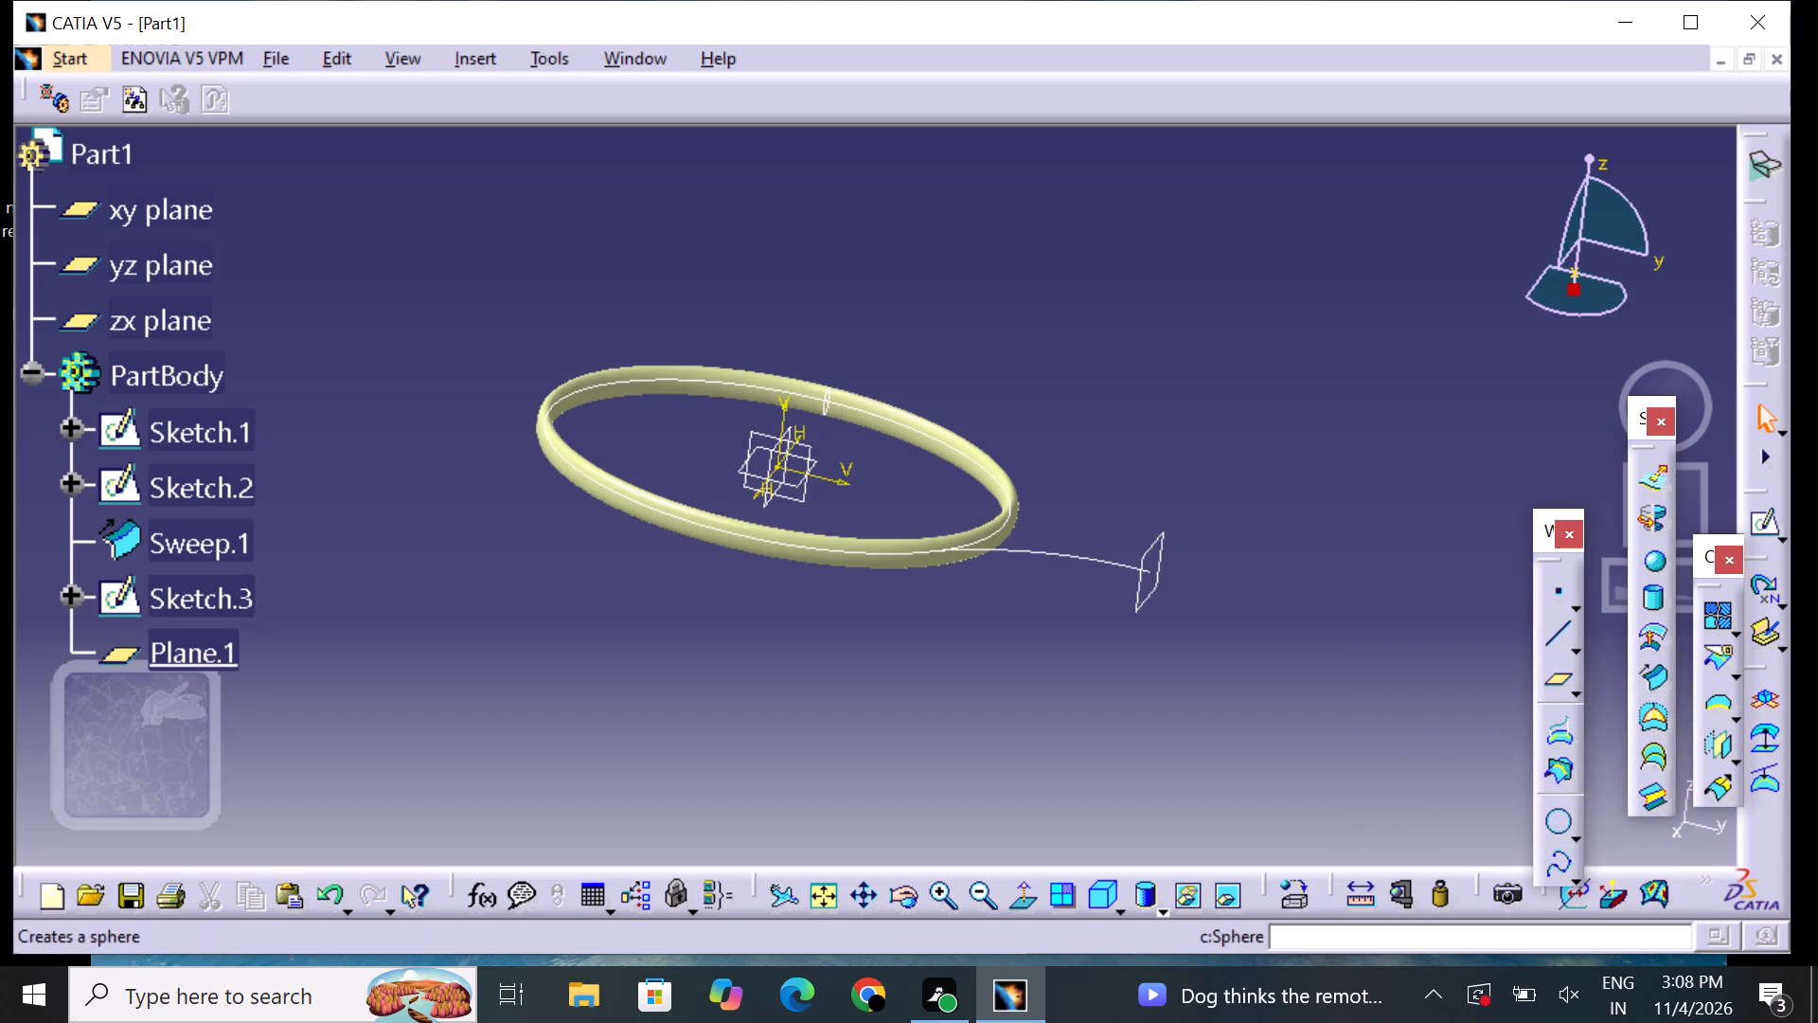
Sketch an ellipse on Plane.1, centred on the horizontal axis about 10 mm from the origin and about 20 mm across both axes.
{"action": "left_click", "coordinate": [1151, 535]}
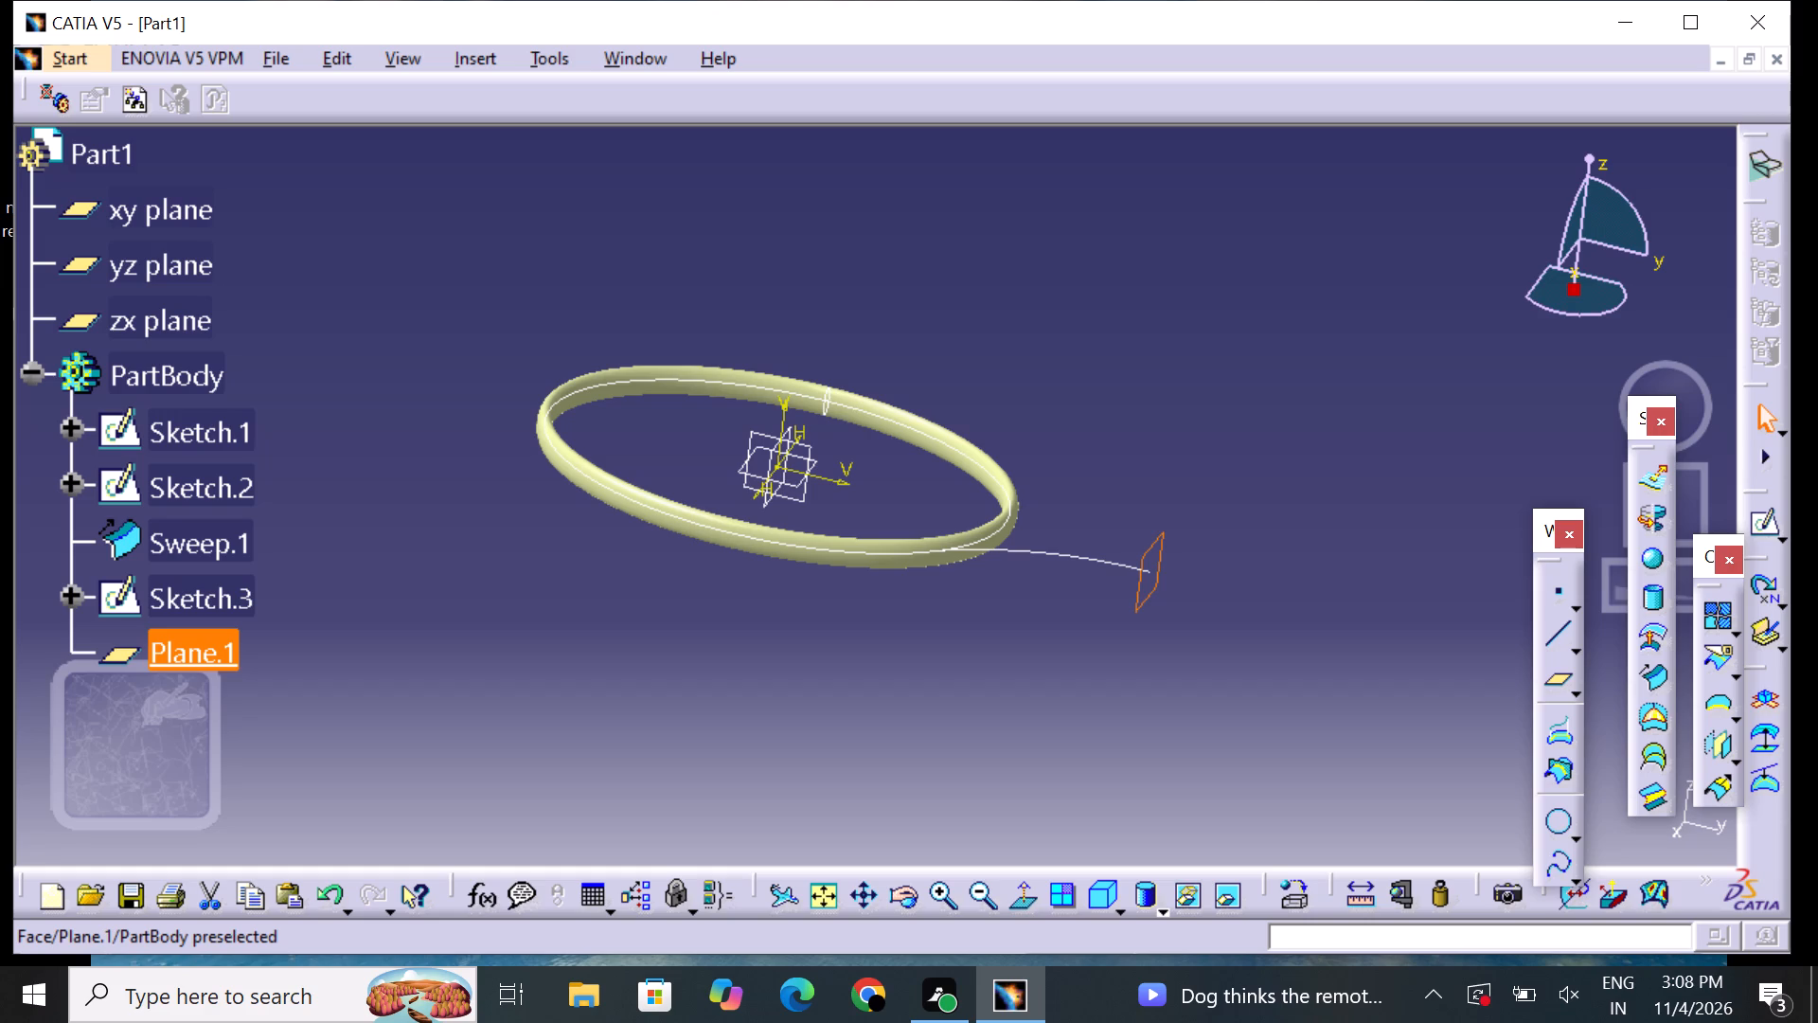
{"action": "left_click", "coordinate": [1759, 529]}
{"action": "middle_click_drag", "start_coordinate": [950, 528], "coordinate": [1817, 472]}
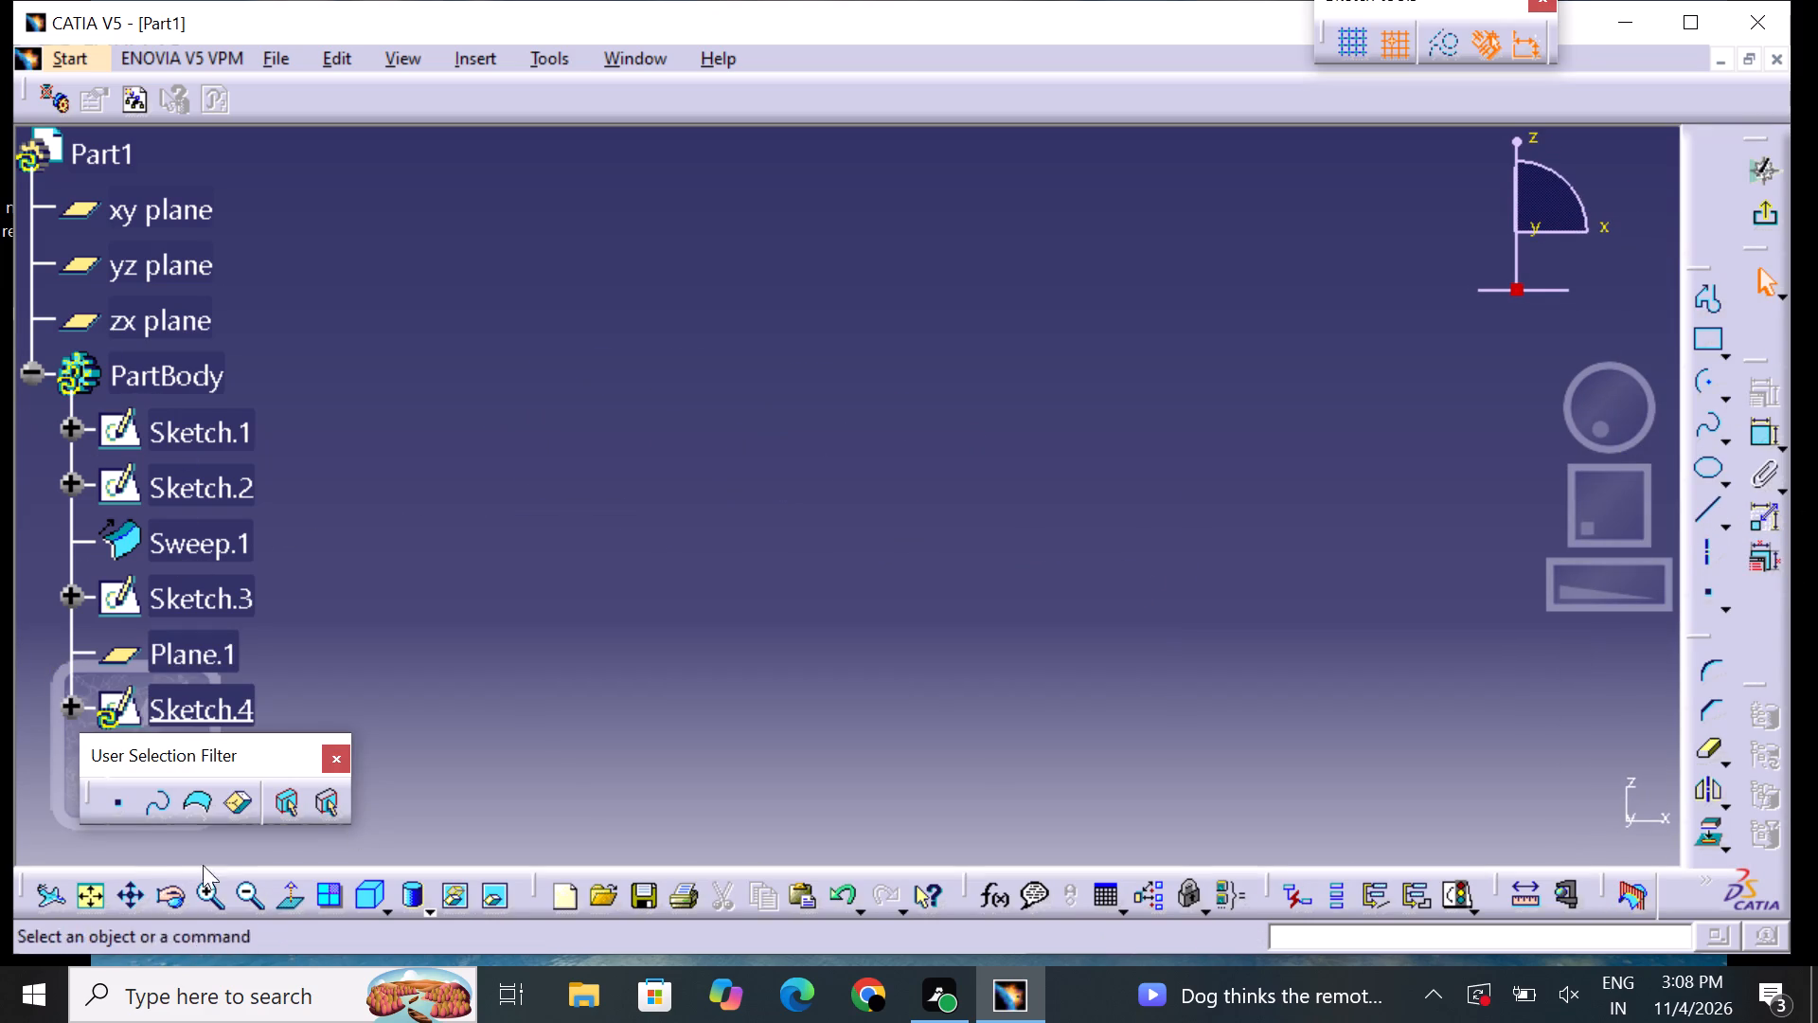
{"action": "left_click", "coordinate": [242, 893]}
{"action": "double_click", "coordinate": [230, 885]}
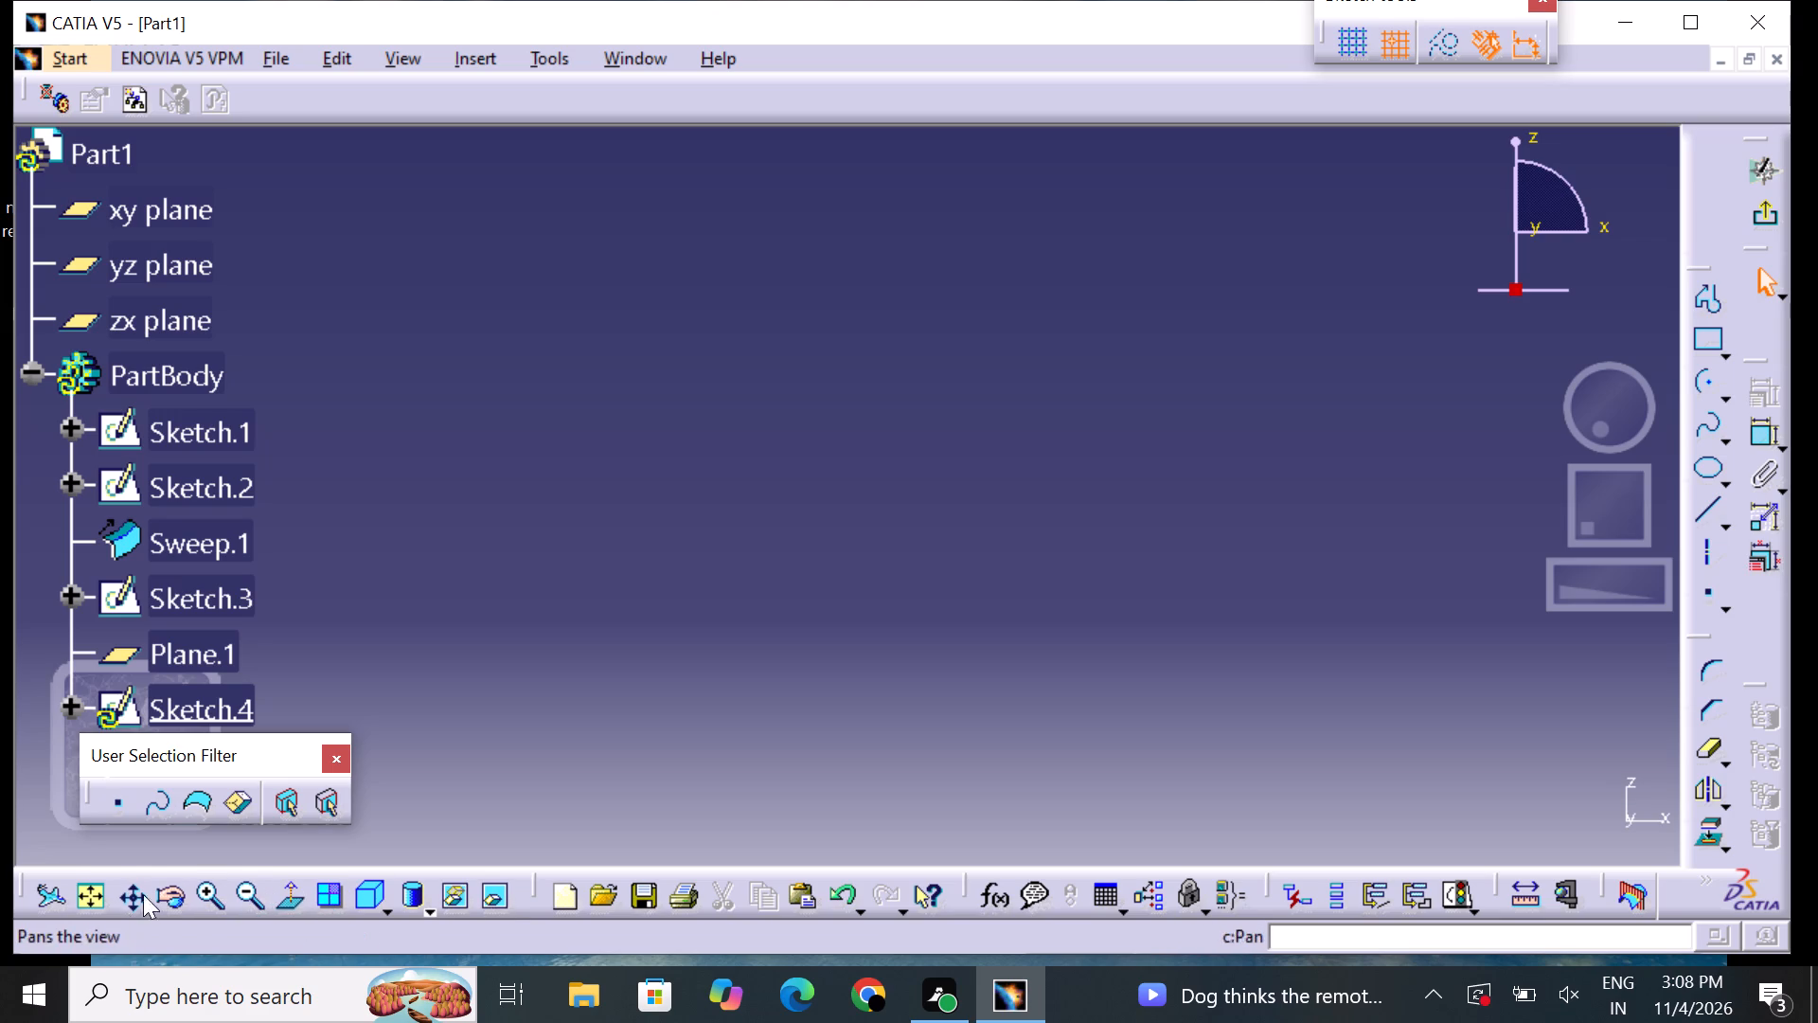
{"action": "left_click", "coordinate": [94, 903]}
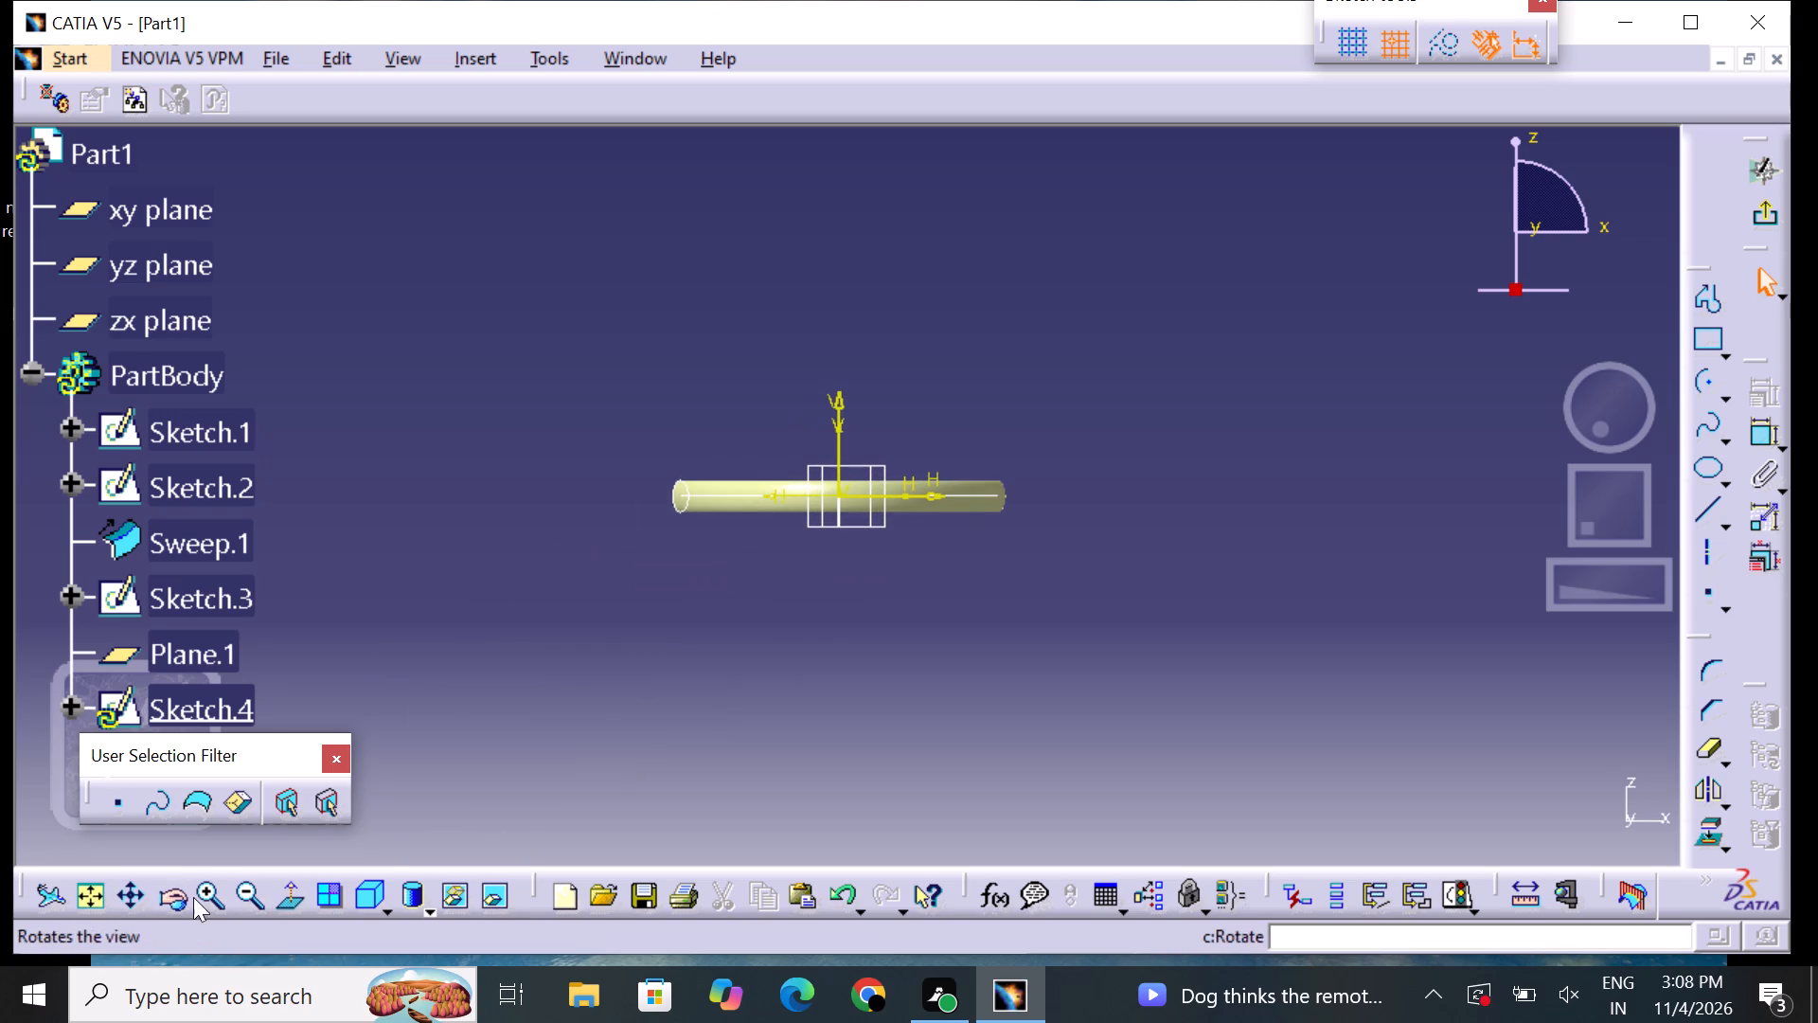
{"action": "double_click", "coordinate": [205, 898]}
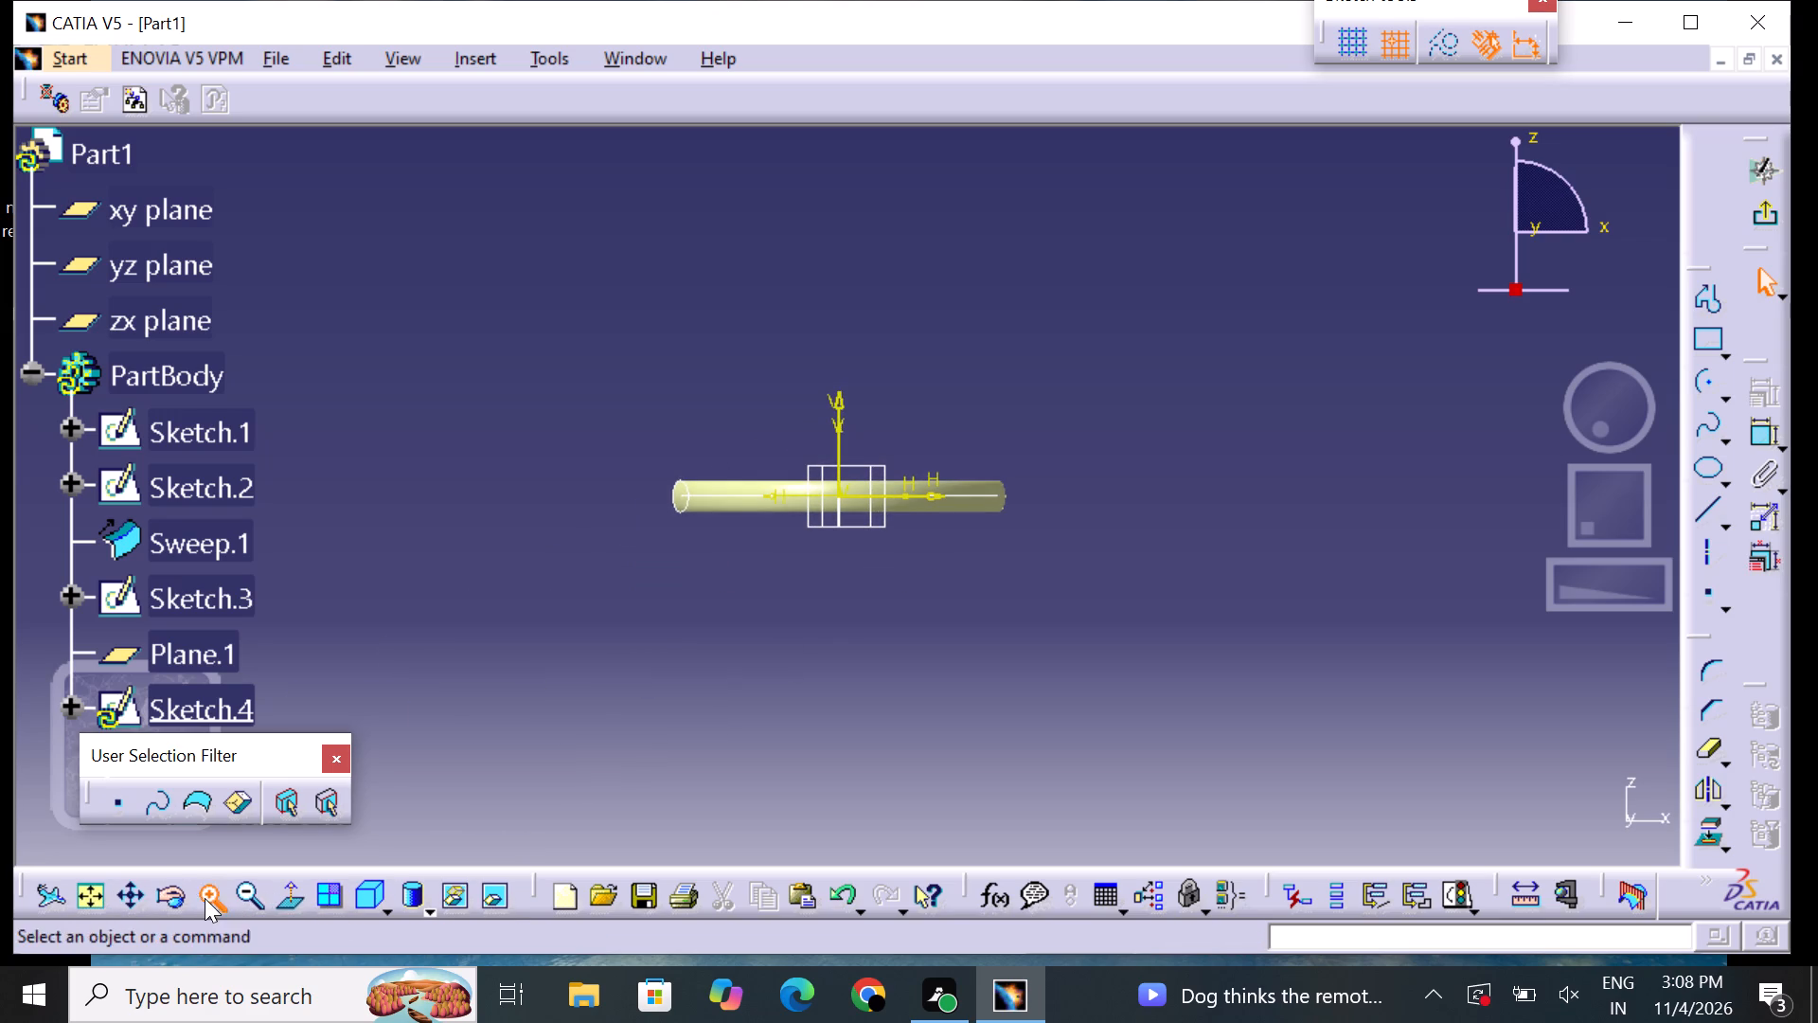
{"action": "triple_click", "coordinate": [205, 897]}
{"action": "left_click", "coordinate": [205, 896]}
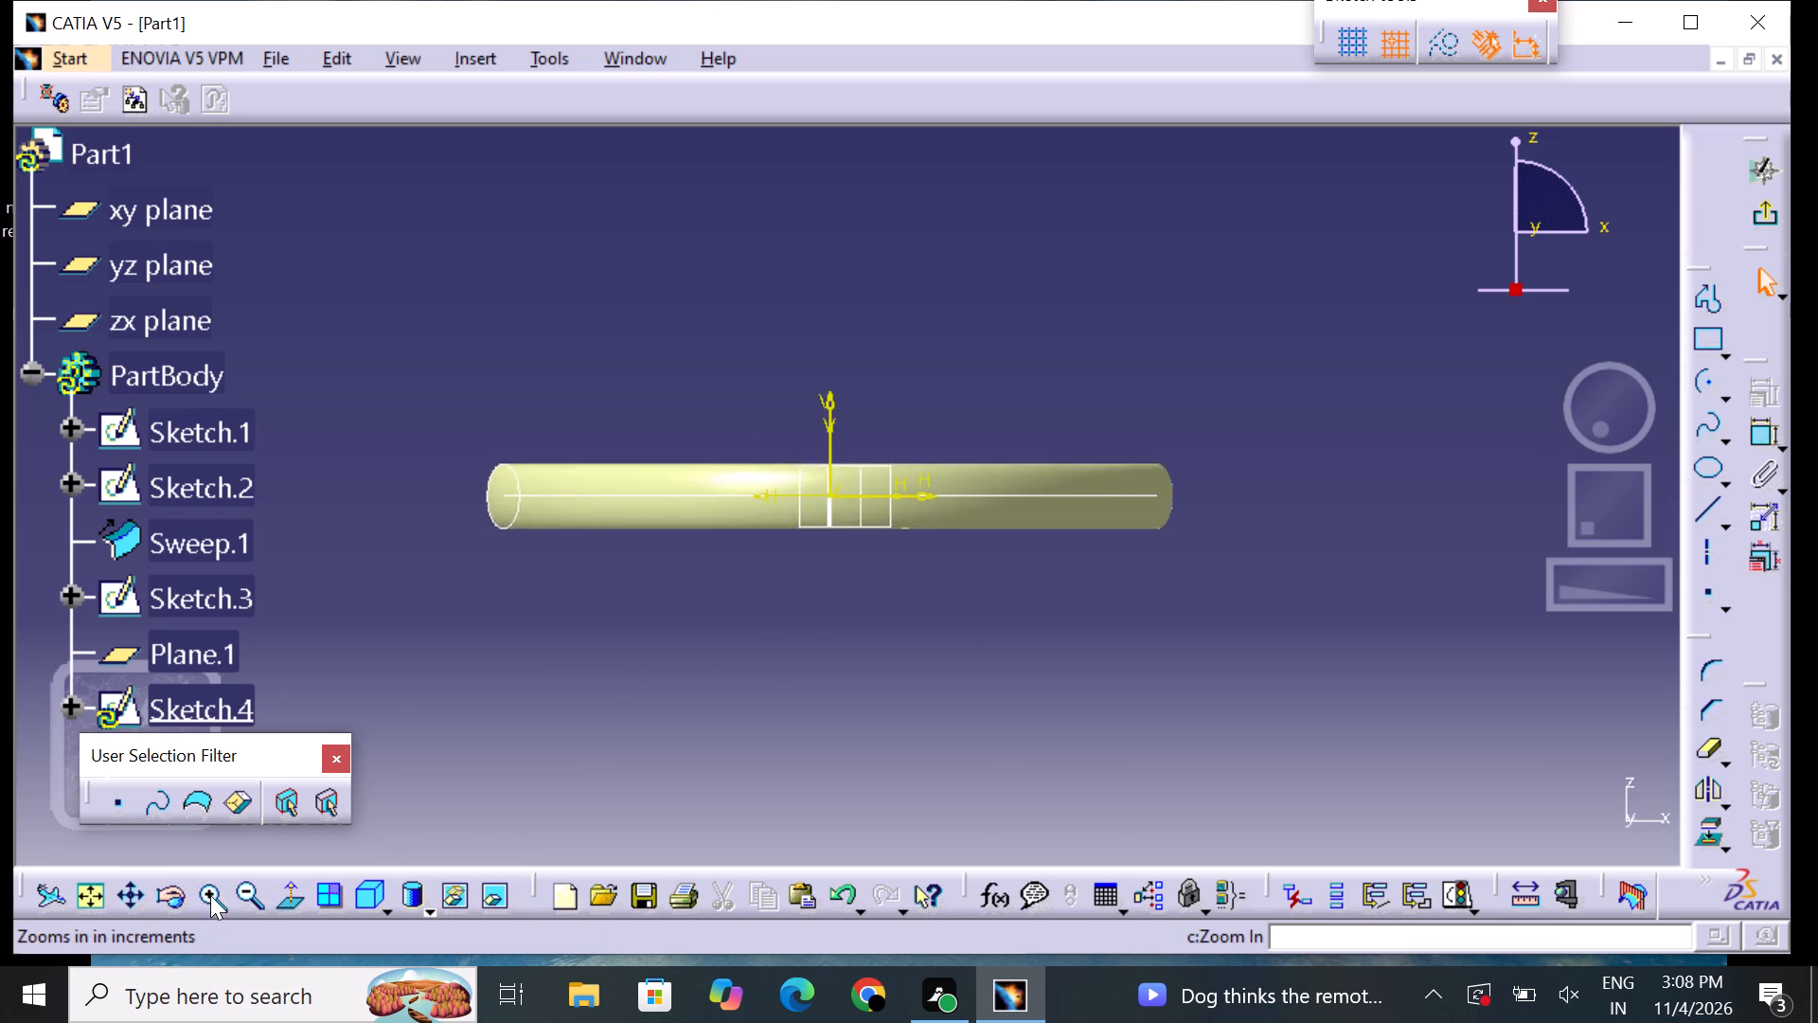
{"action": "triple_click", "coordinate": [210, 894]}
{"action": "triple_click", "coordinate": [211, 893]}
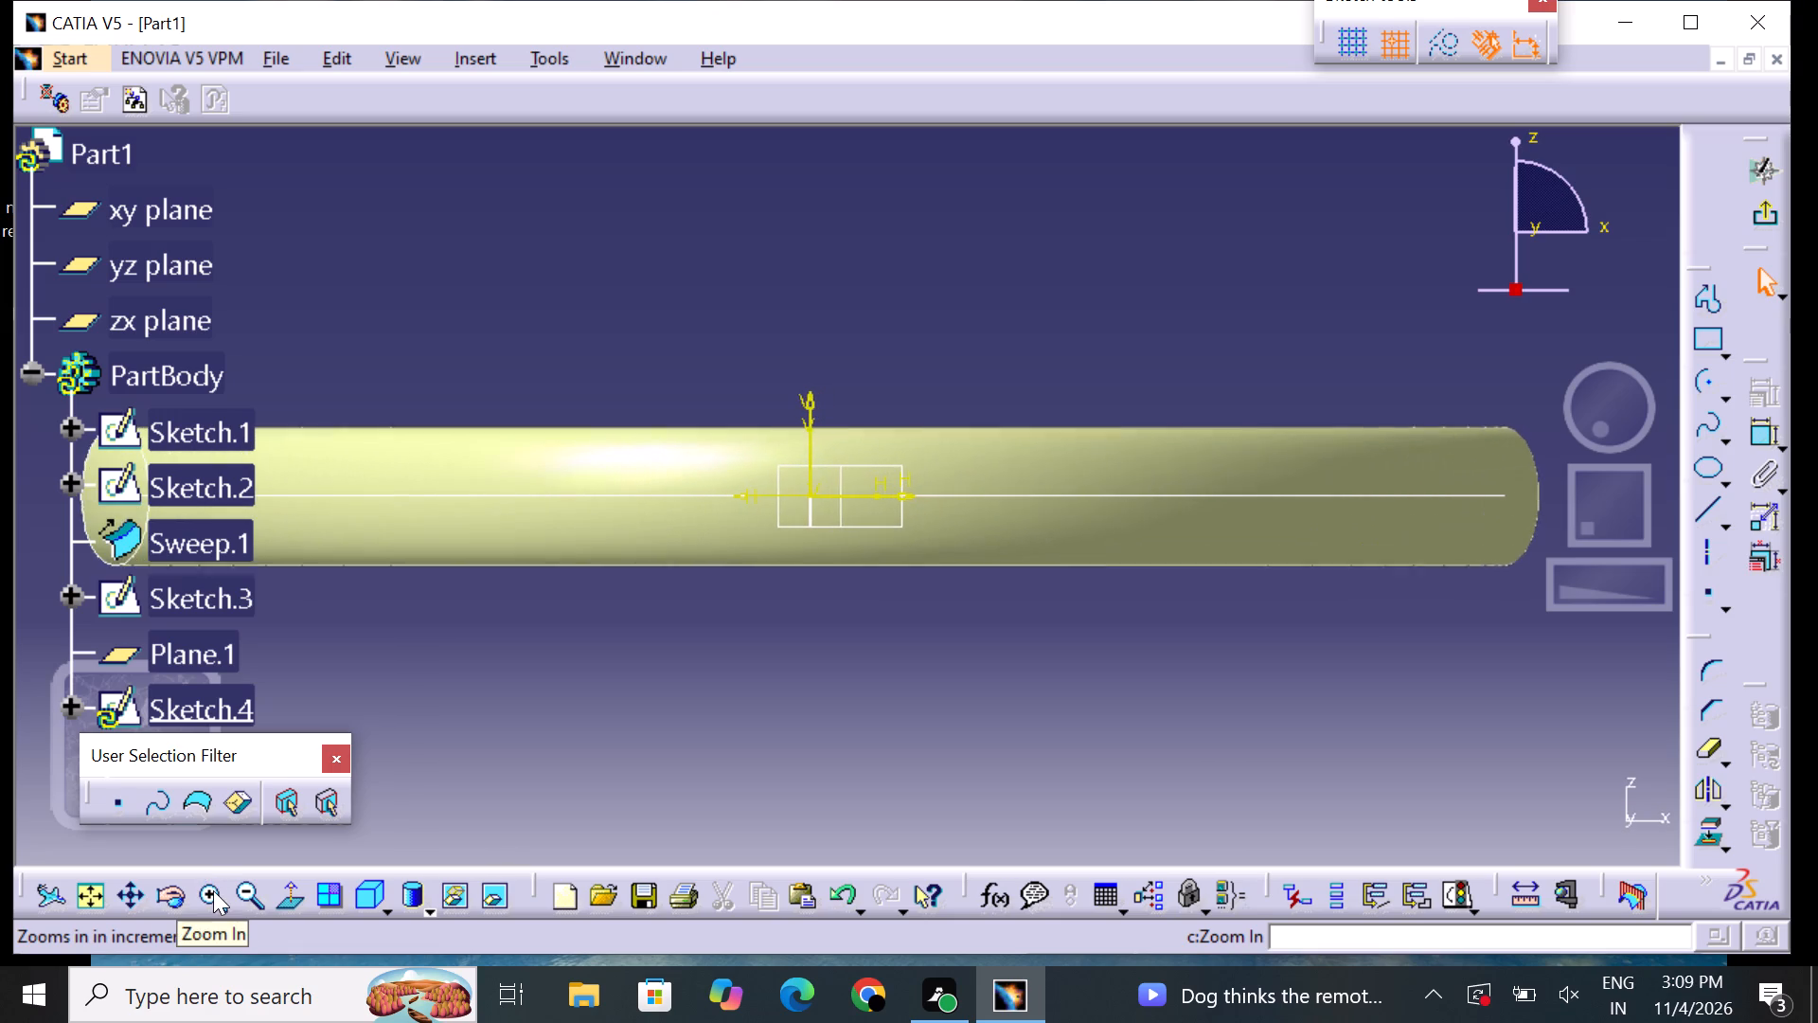
{"action": "left_click", "coordinate": [215, 889]}
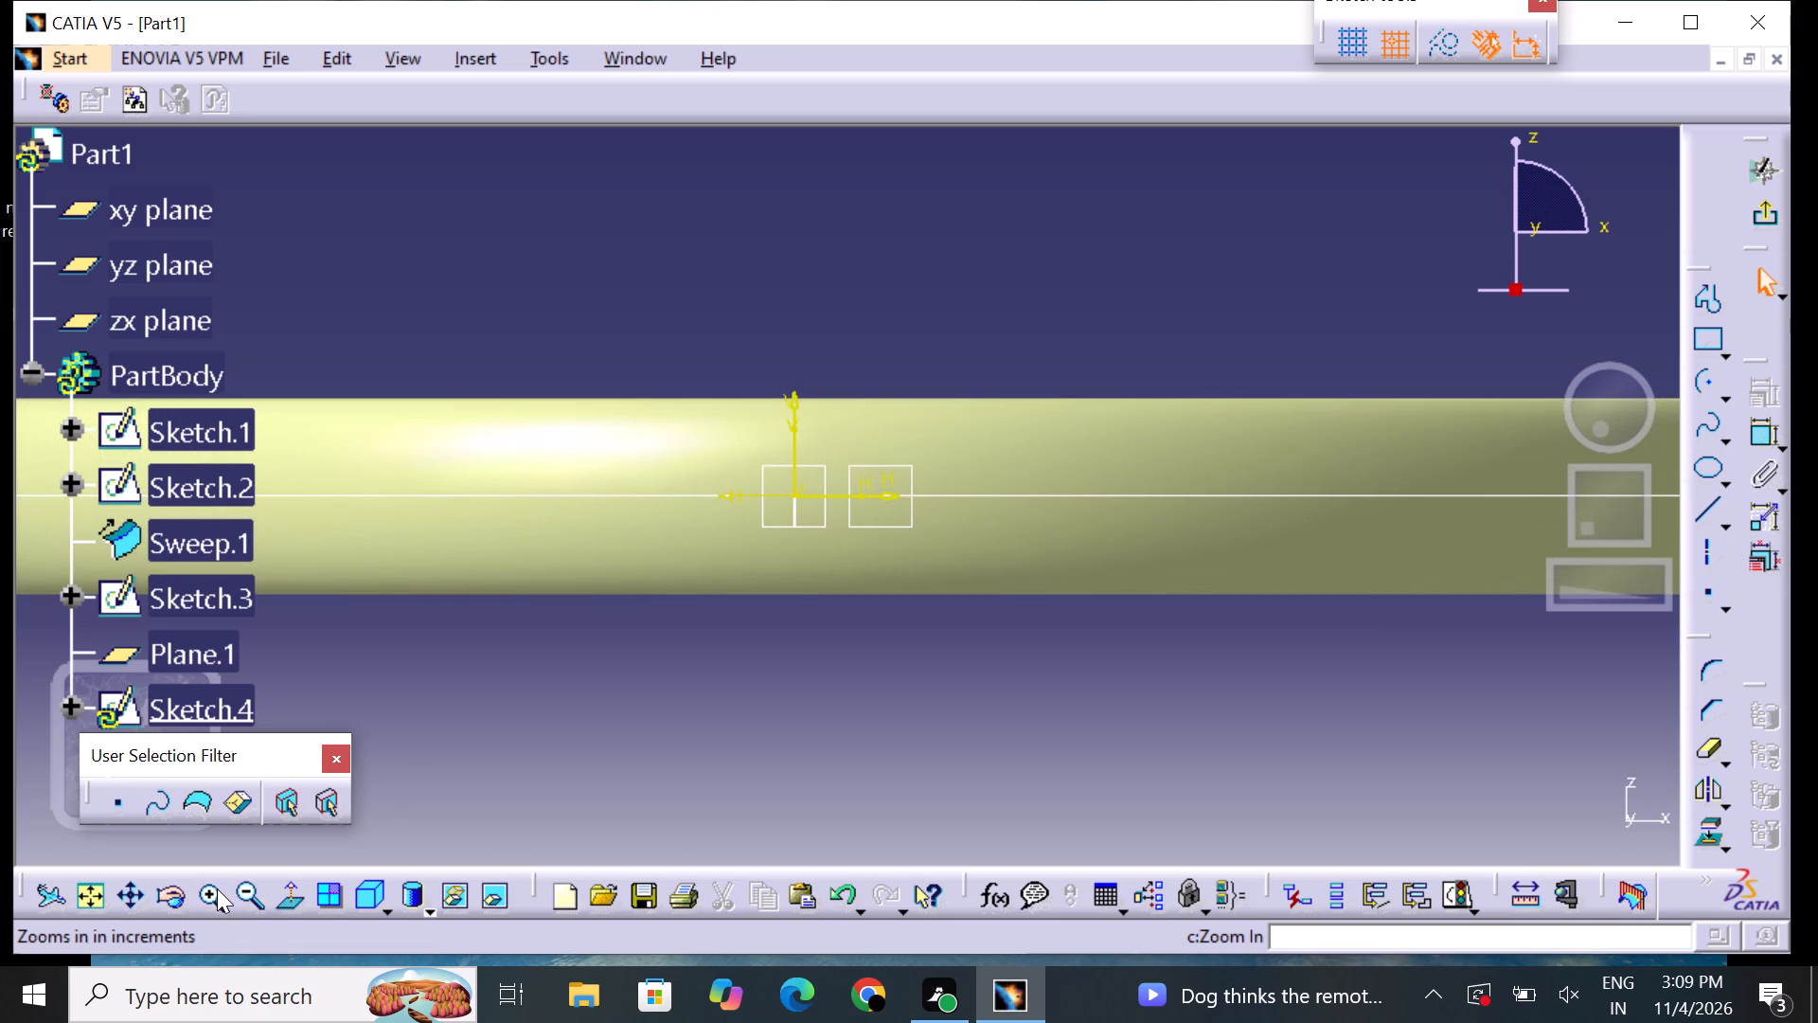
{"action": "left_click", "coordinate": [1718, 475]}
{"action": "left_click", "coordinate": [1674, 509]}
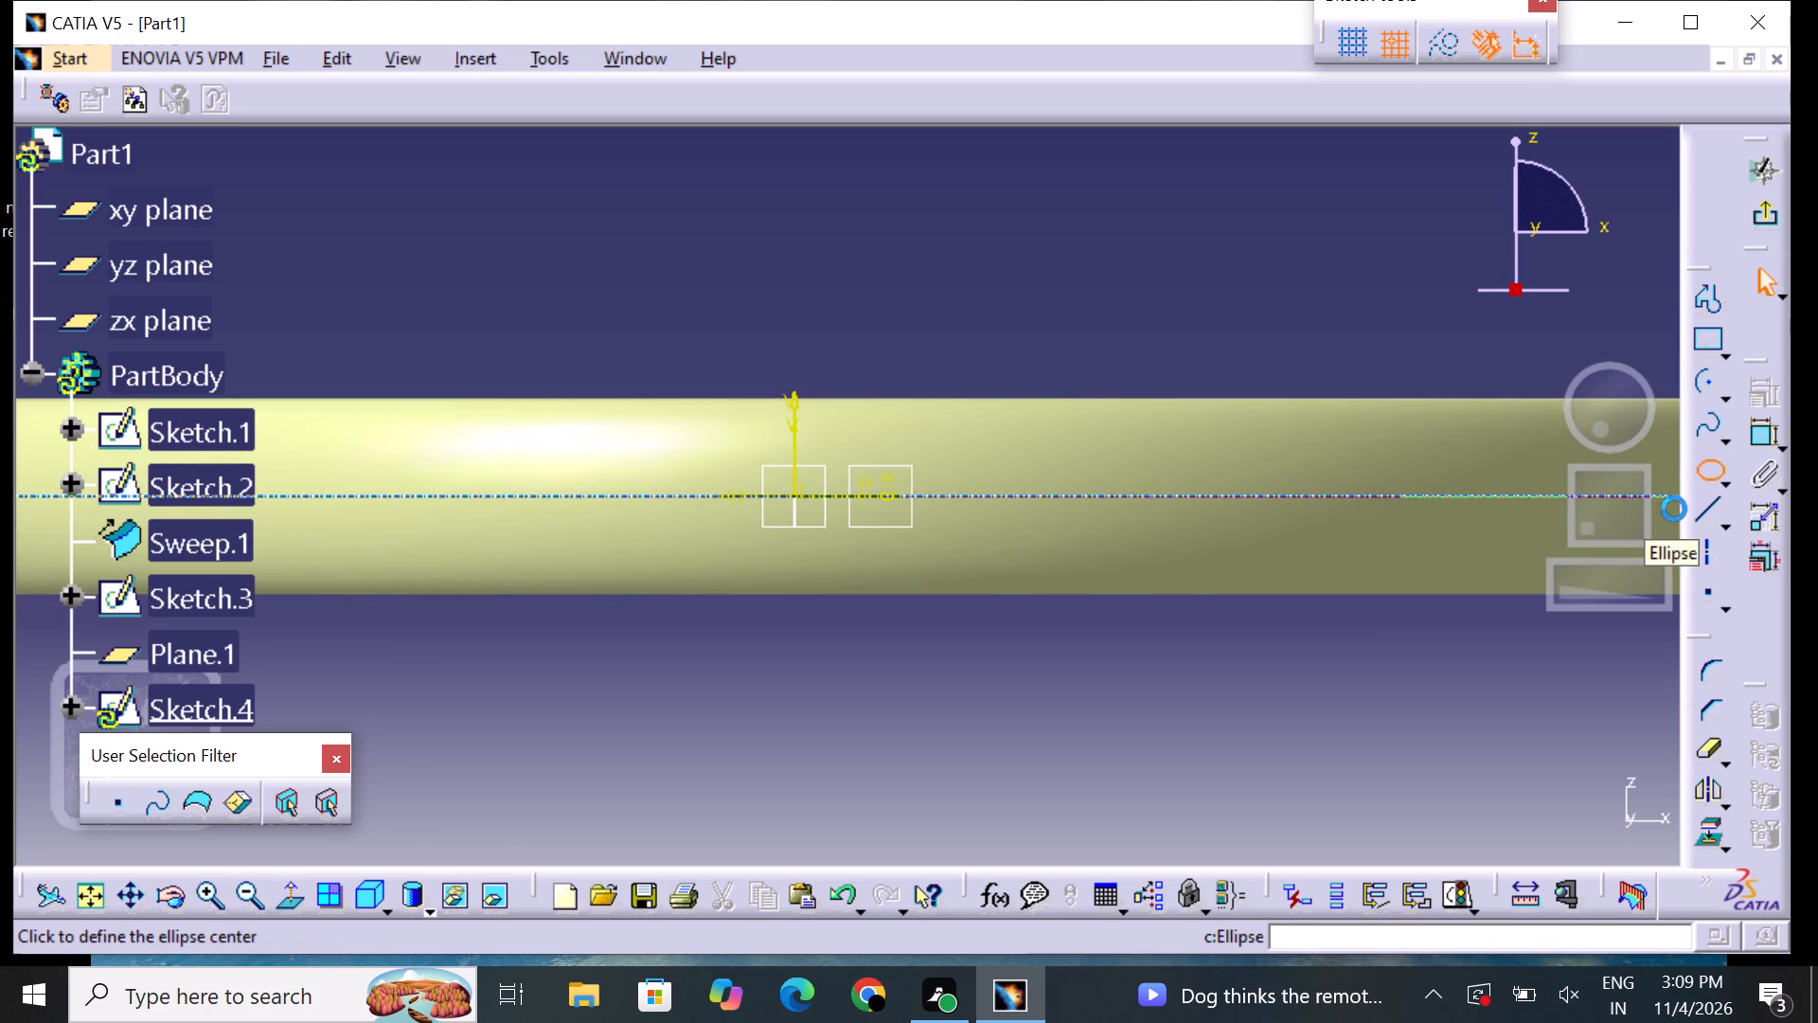
{"action": "left_click", "coordinate": [880, 496]}
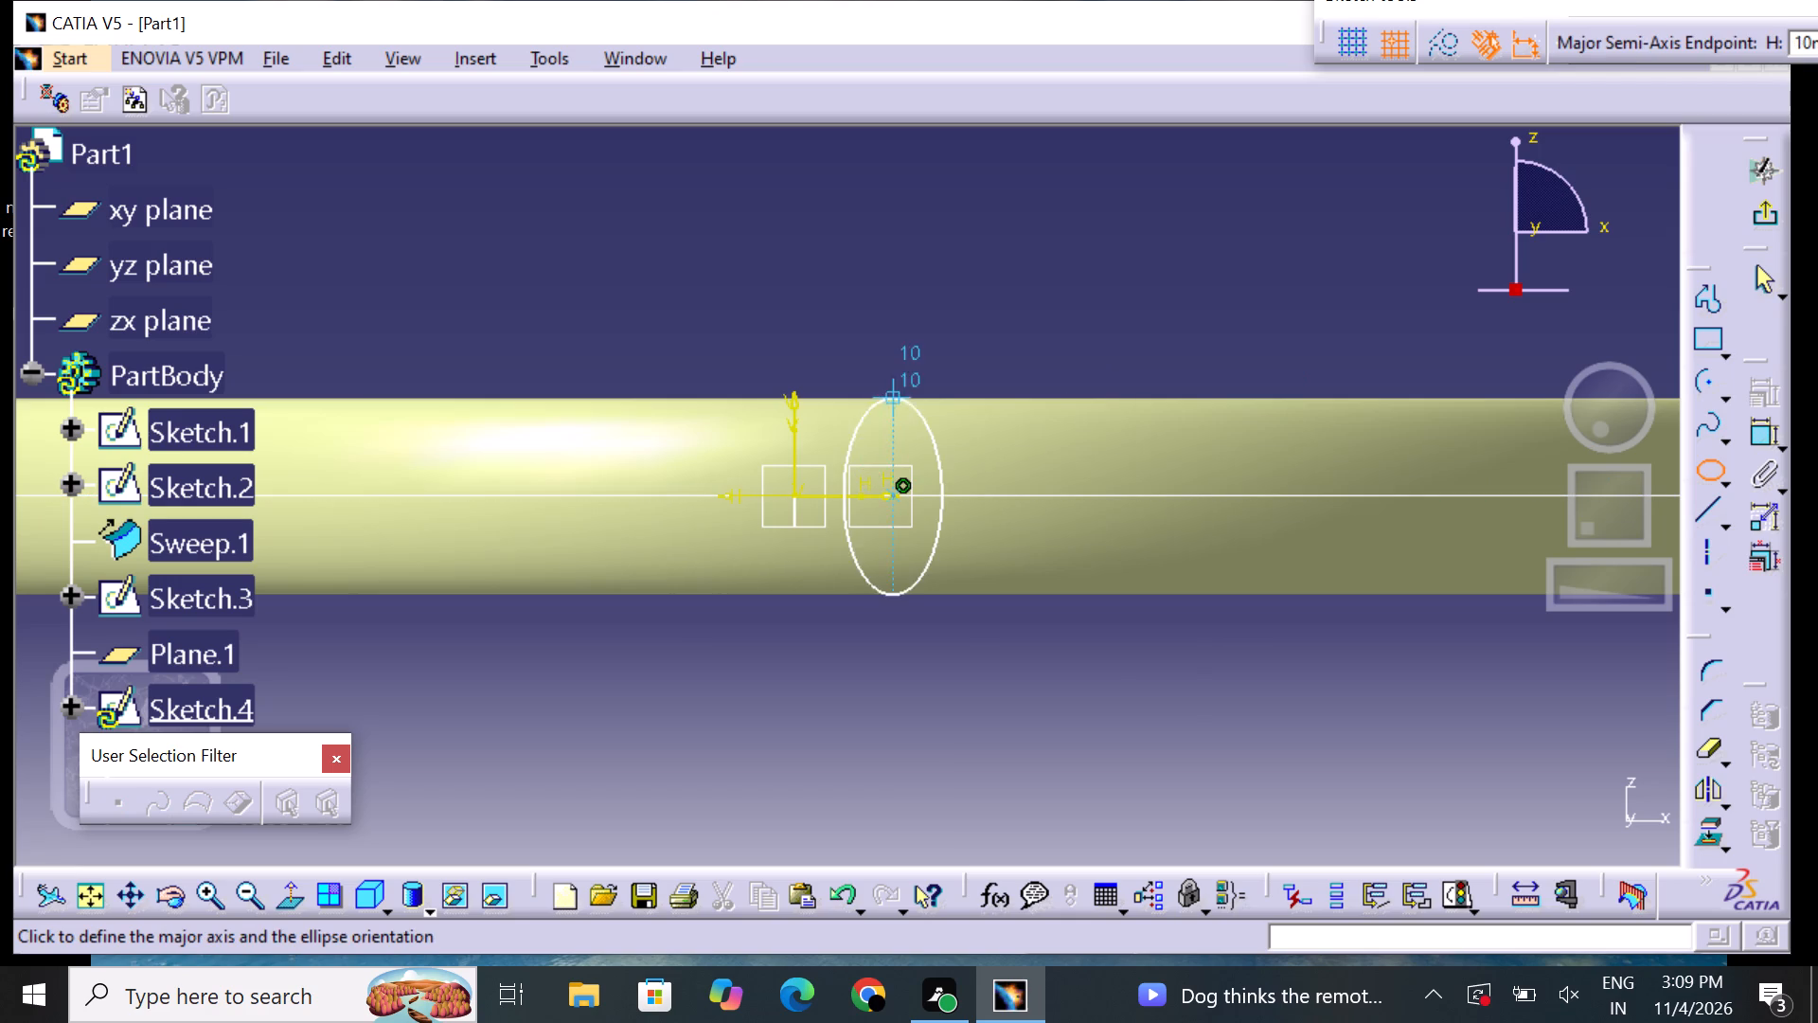
{"action": "left_click", "coordinate": [944, 494]}
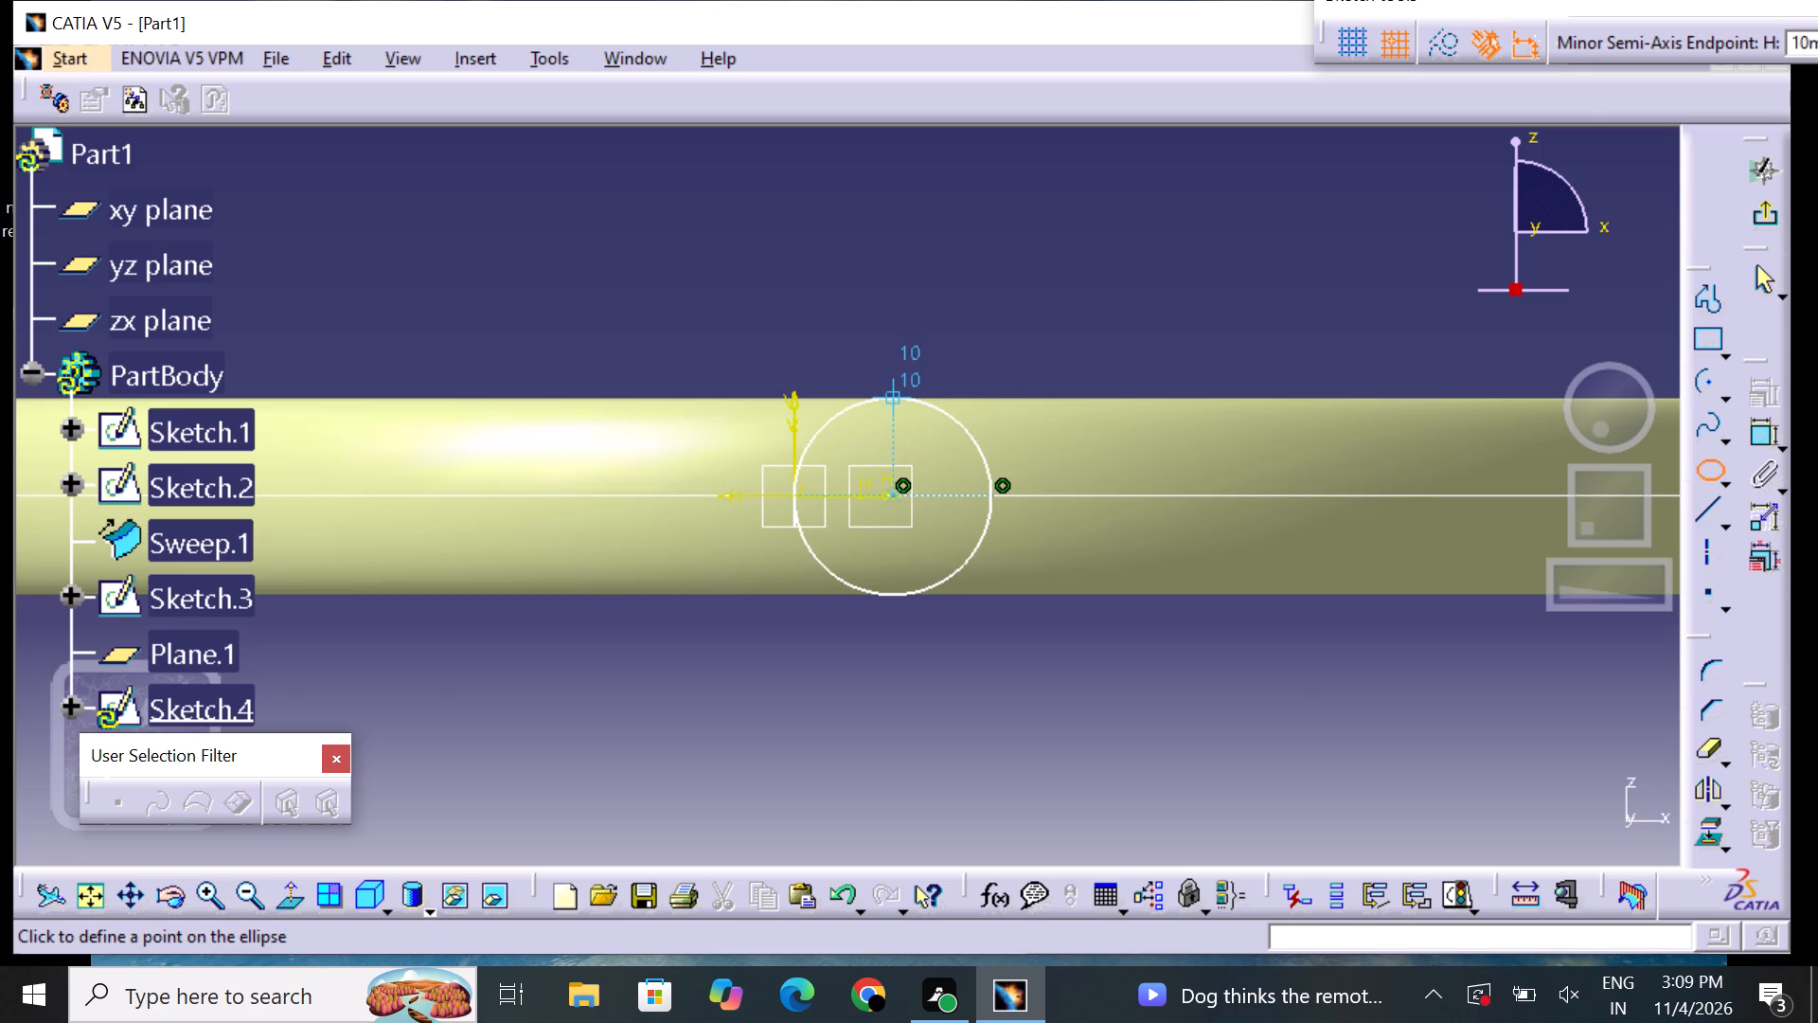
{"action": "left_click", "coordinate": [900, 406]}
{"action": "left_click_drag", "start_coordinate": [1043, 699], "coordinate": [1035, 704]}
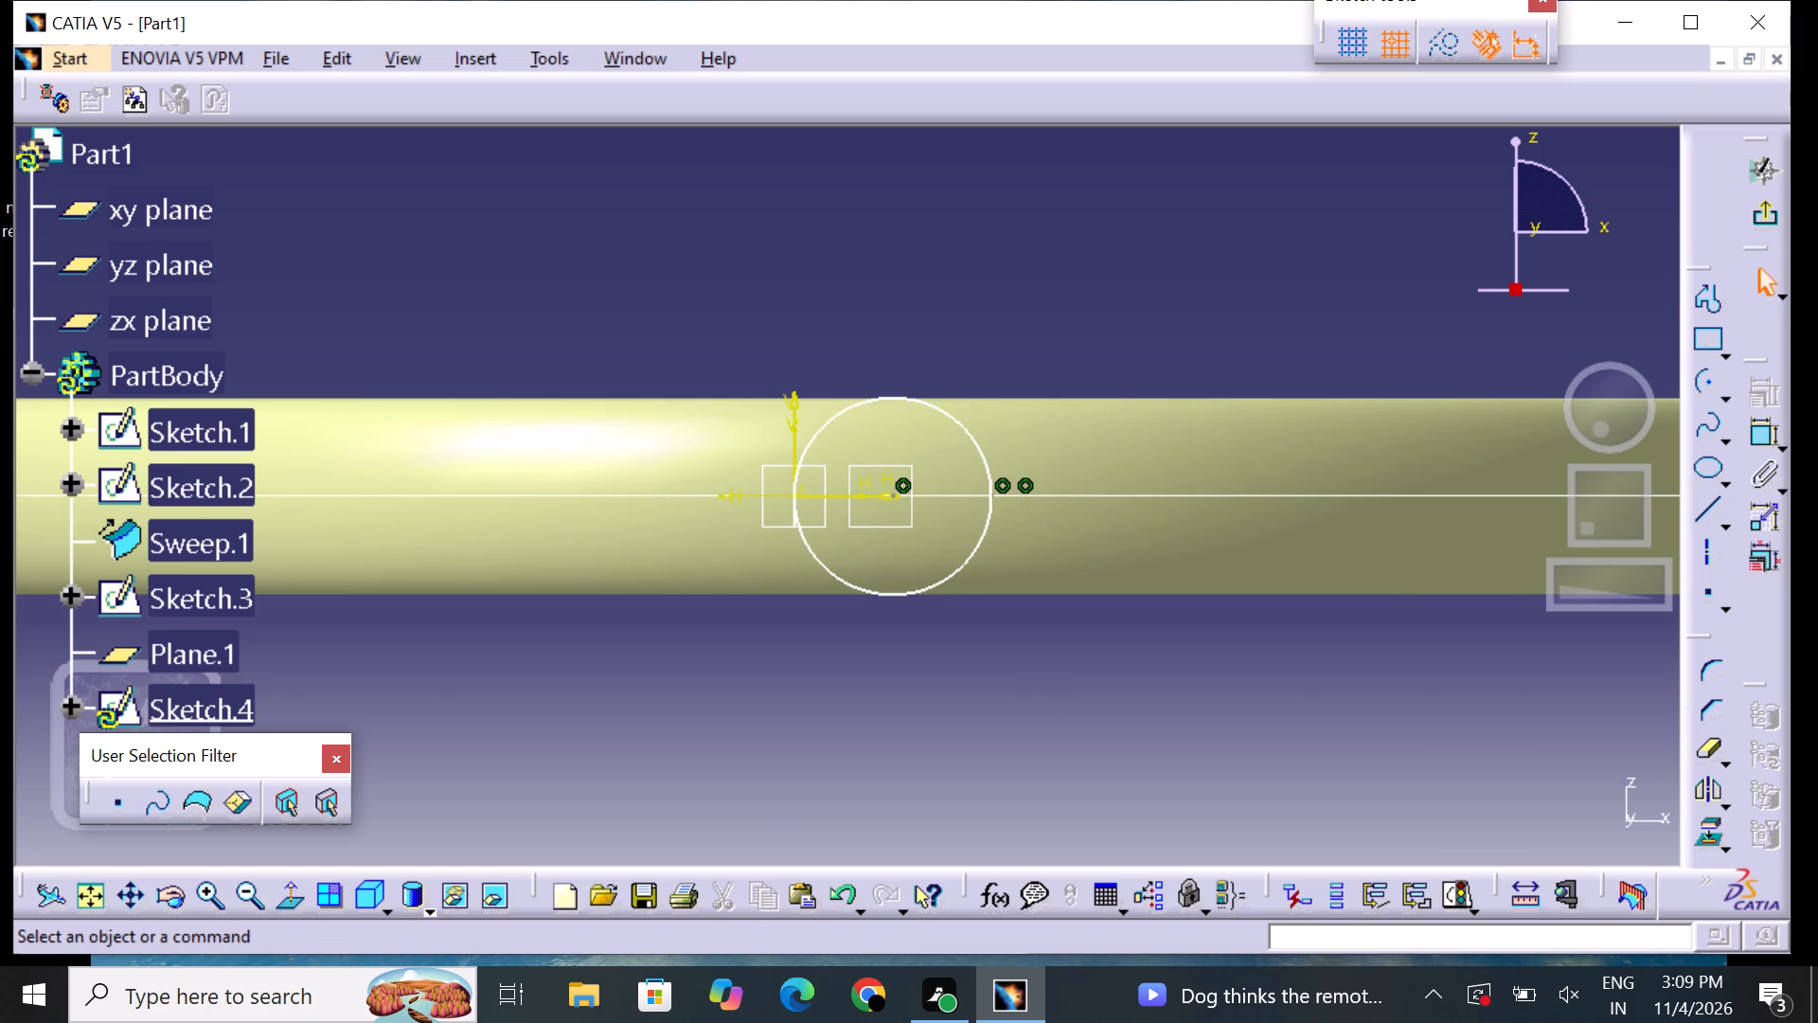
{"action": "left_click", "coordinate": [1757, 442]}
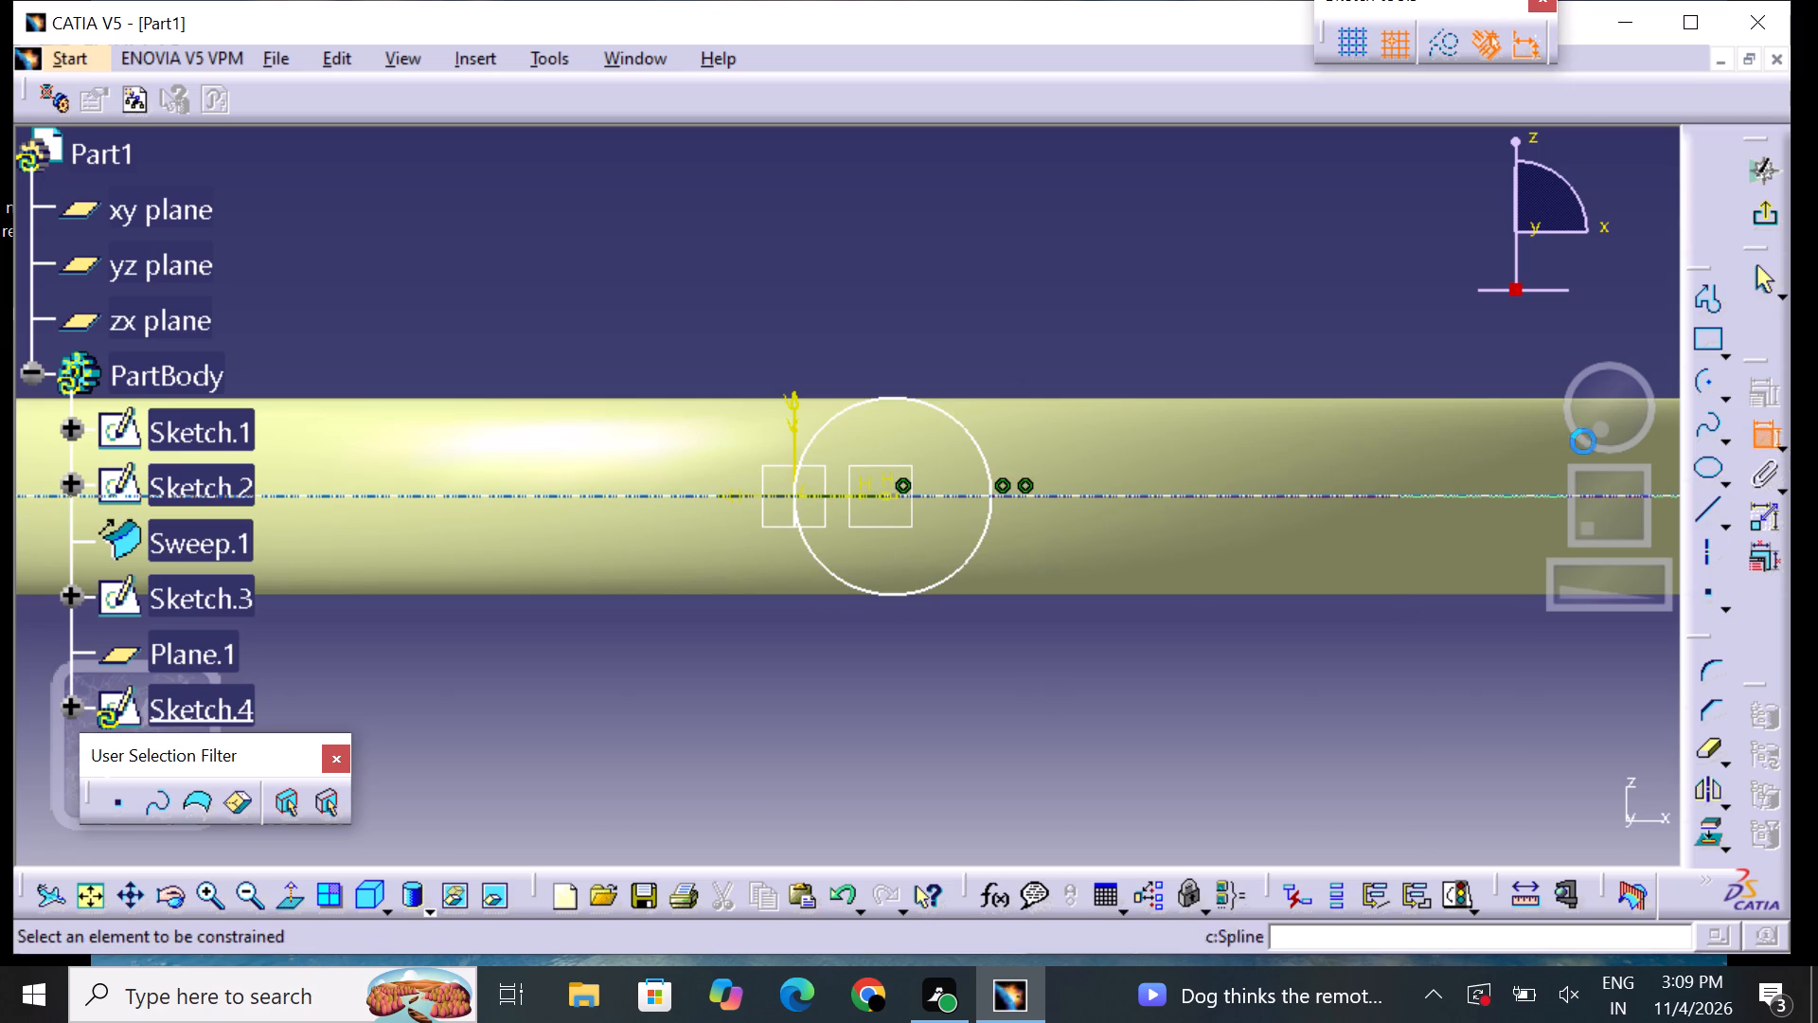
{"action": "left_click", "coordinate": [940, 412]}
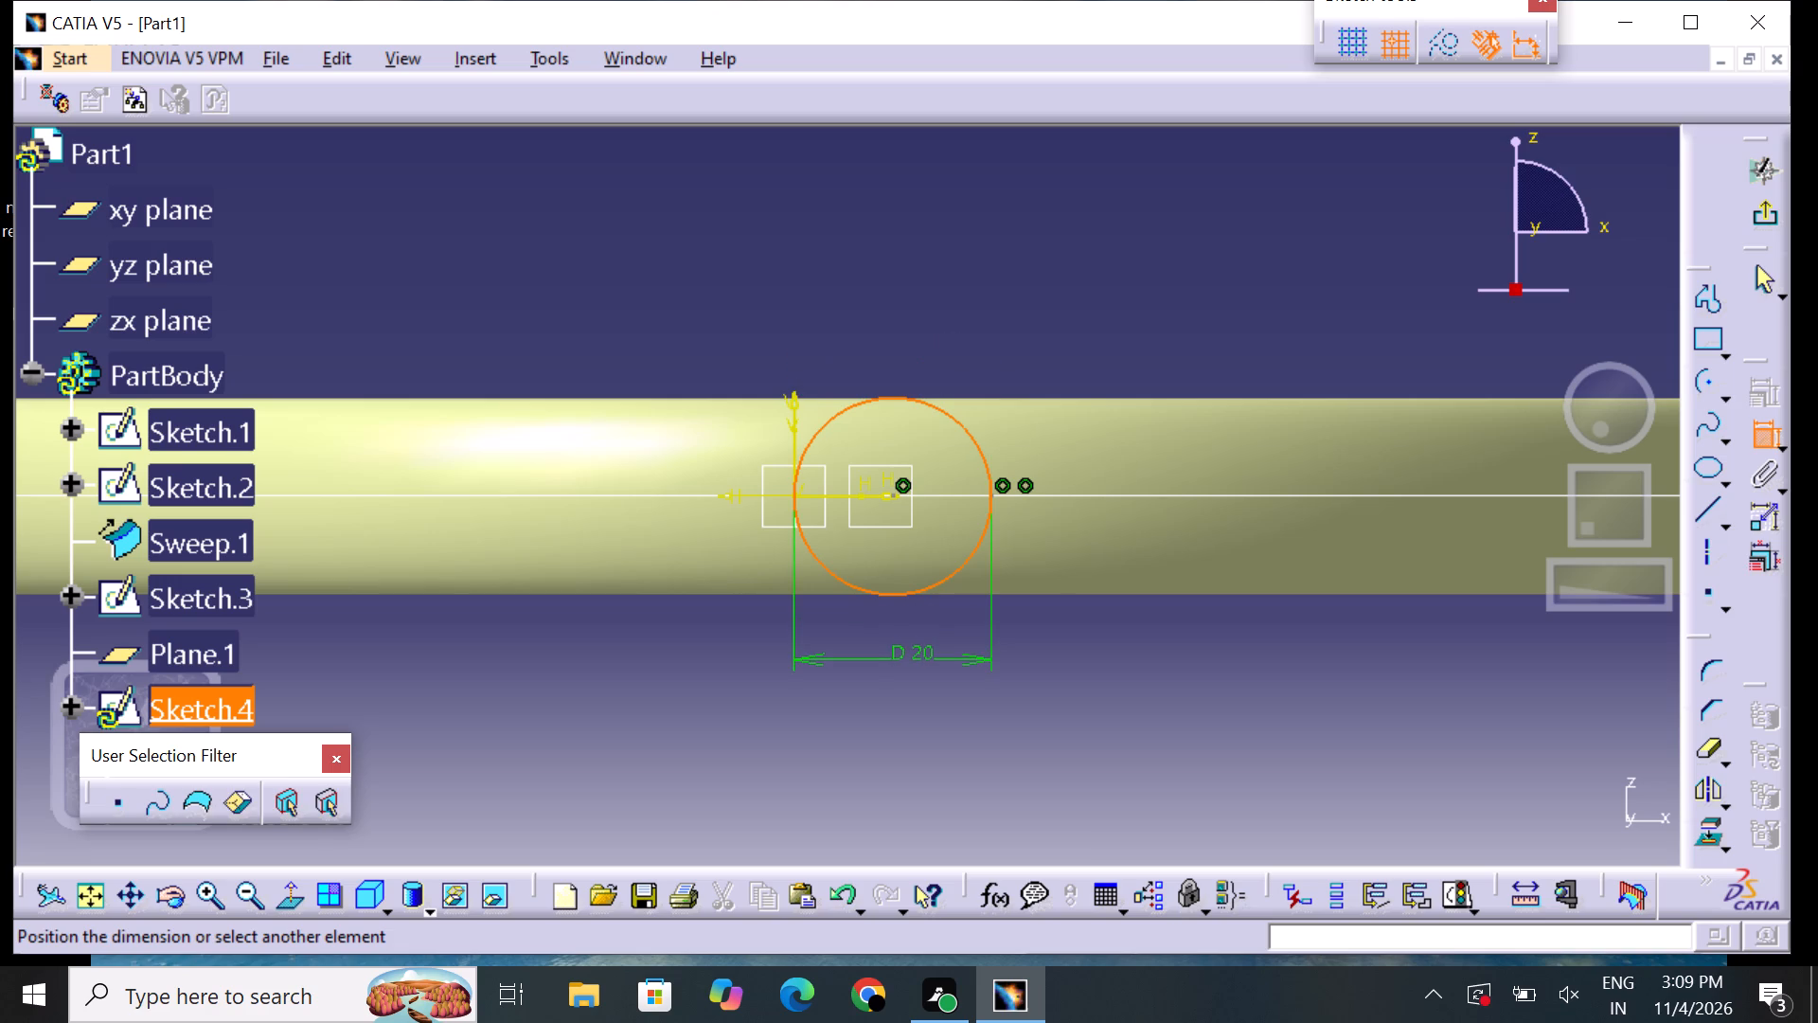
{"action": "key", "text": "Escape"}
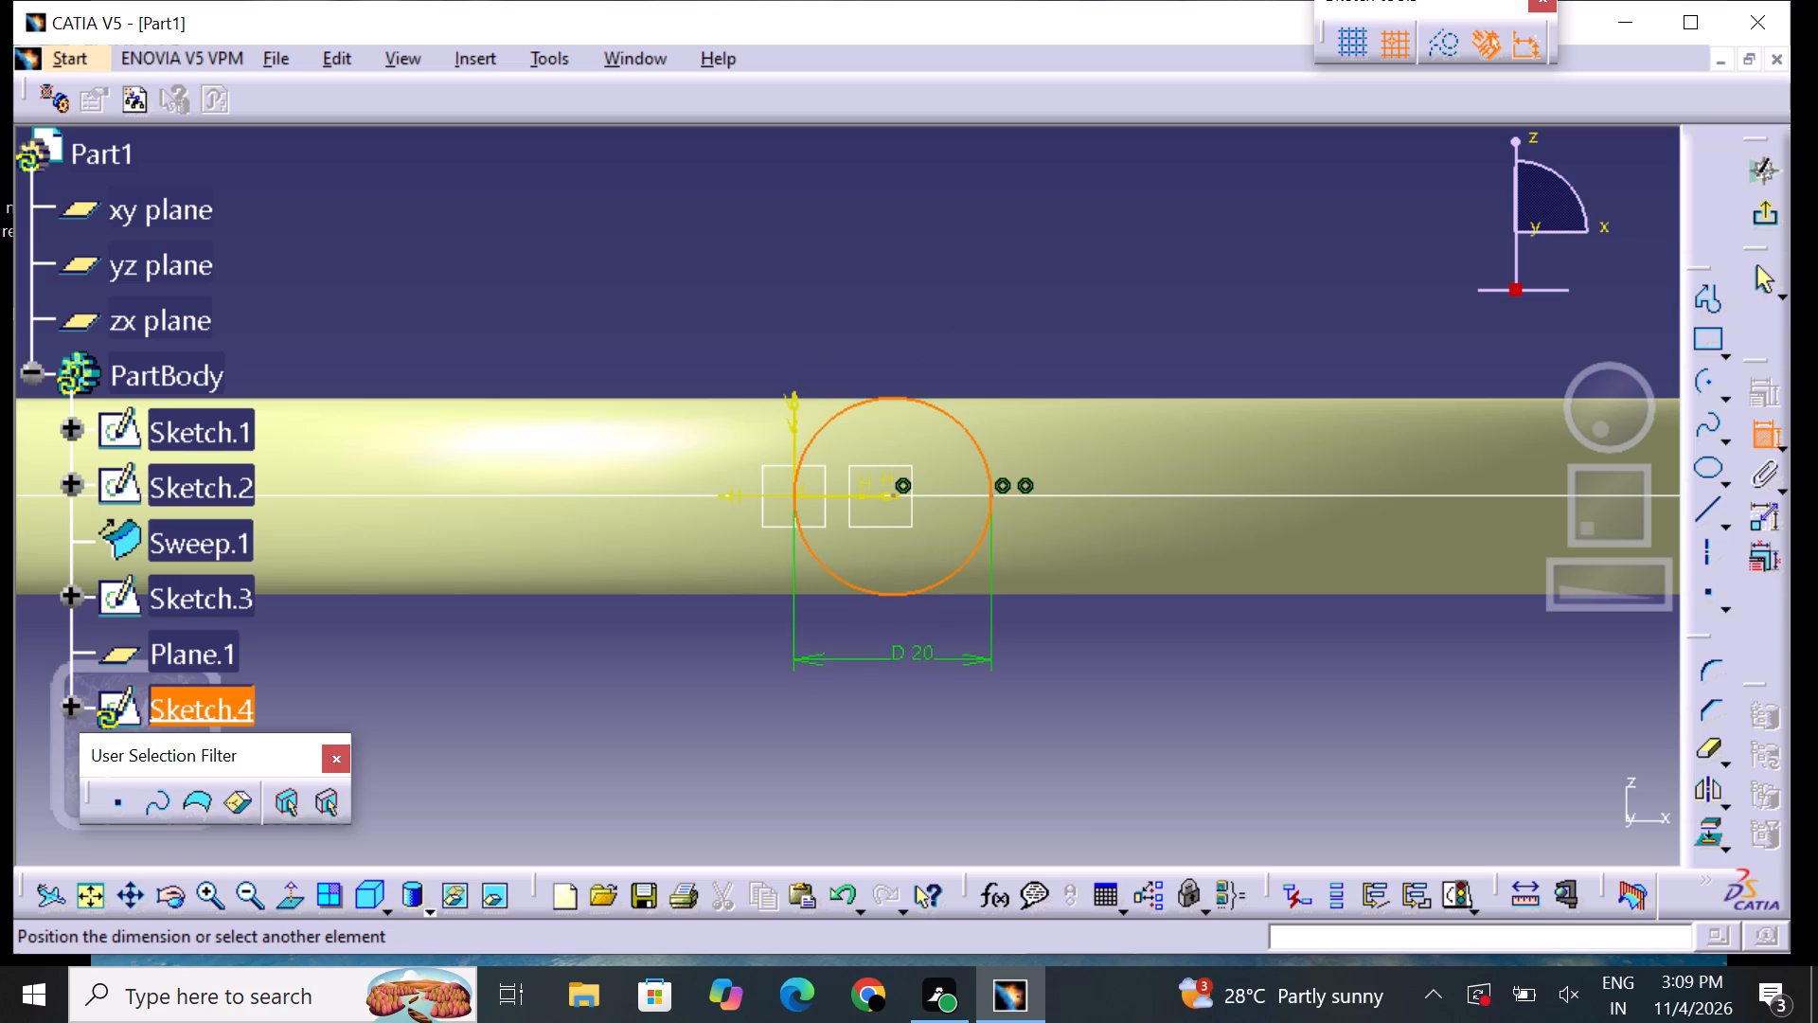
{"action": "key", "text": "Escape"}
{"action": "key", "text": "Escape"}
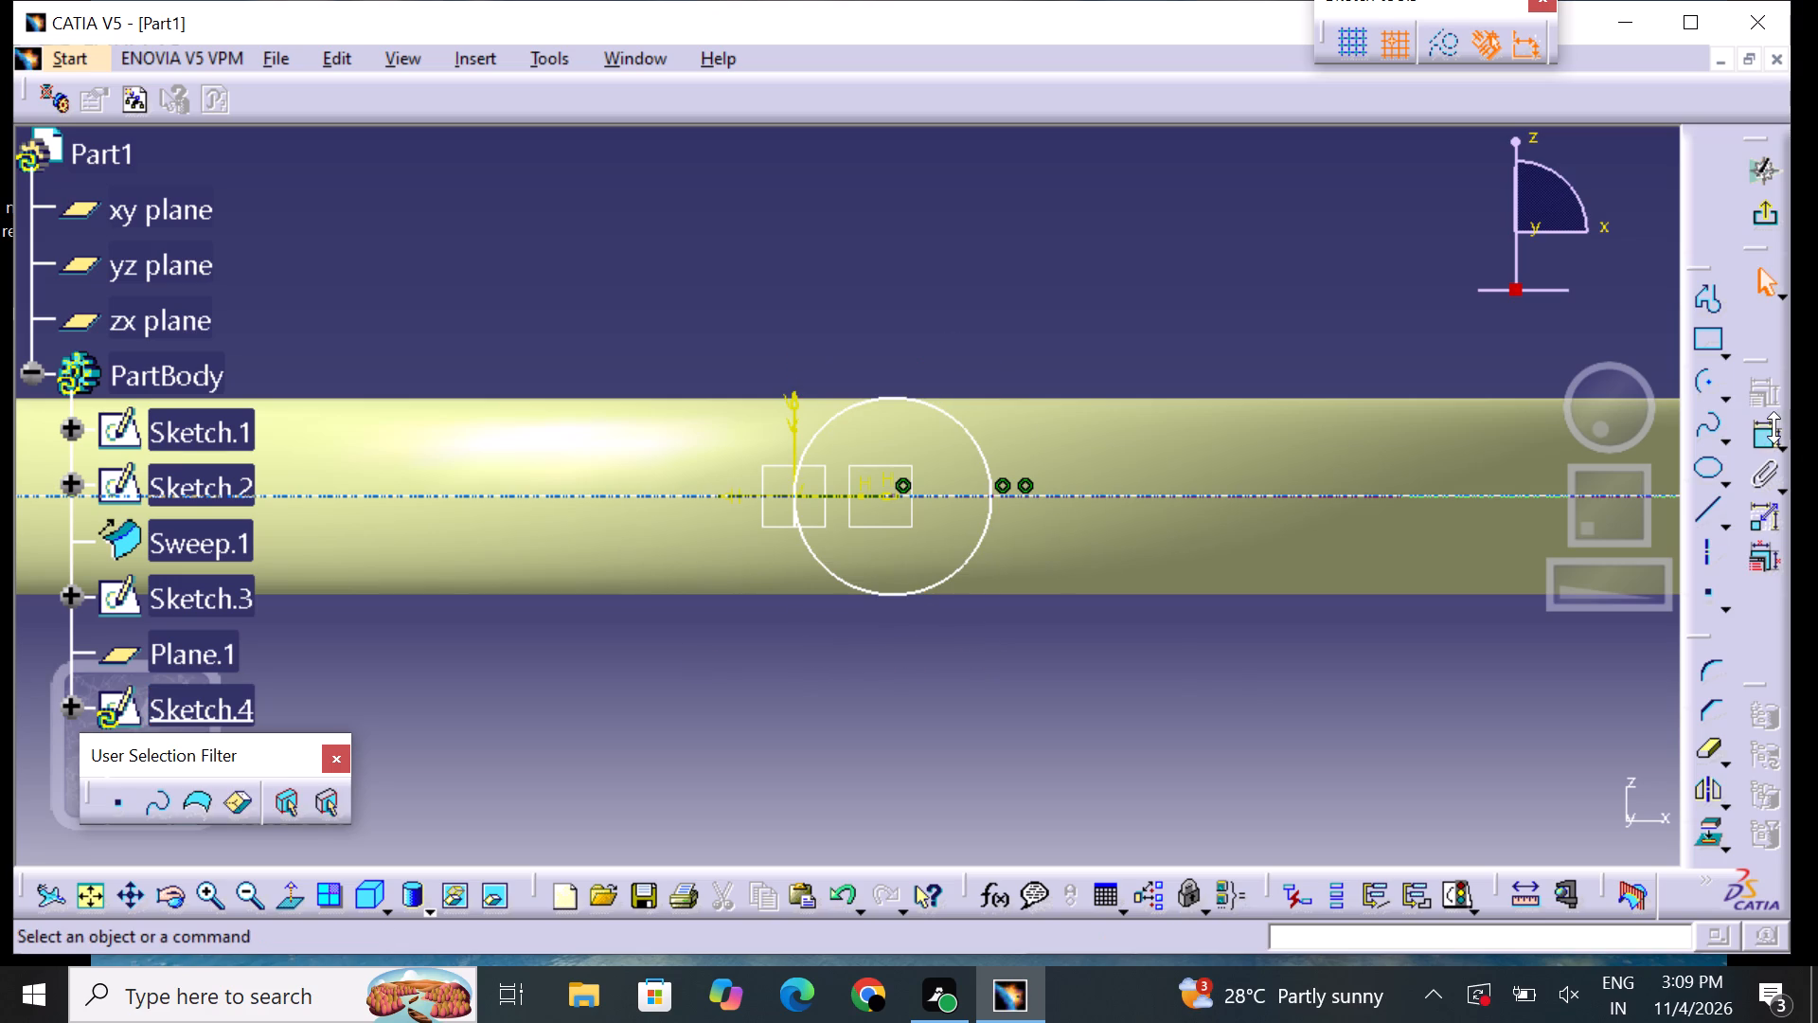
Dimension the ellipse's diameter along the horizontal axis and set it to 9 mm.
{"action": "left_click", "coordinate": [1766, 429]}
{"action": "left_click", "coordinate": [885, 600]}
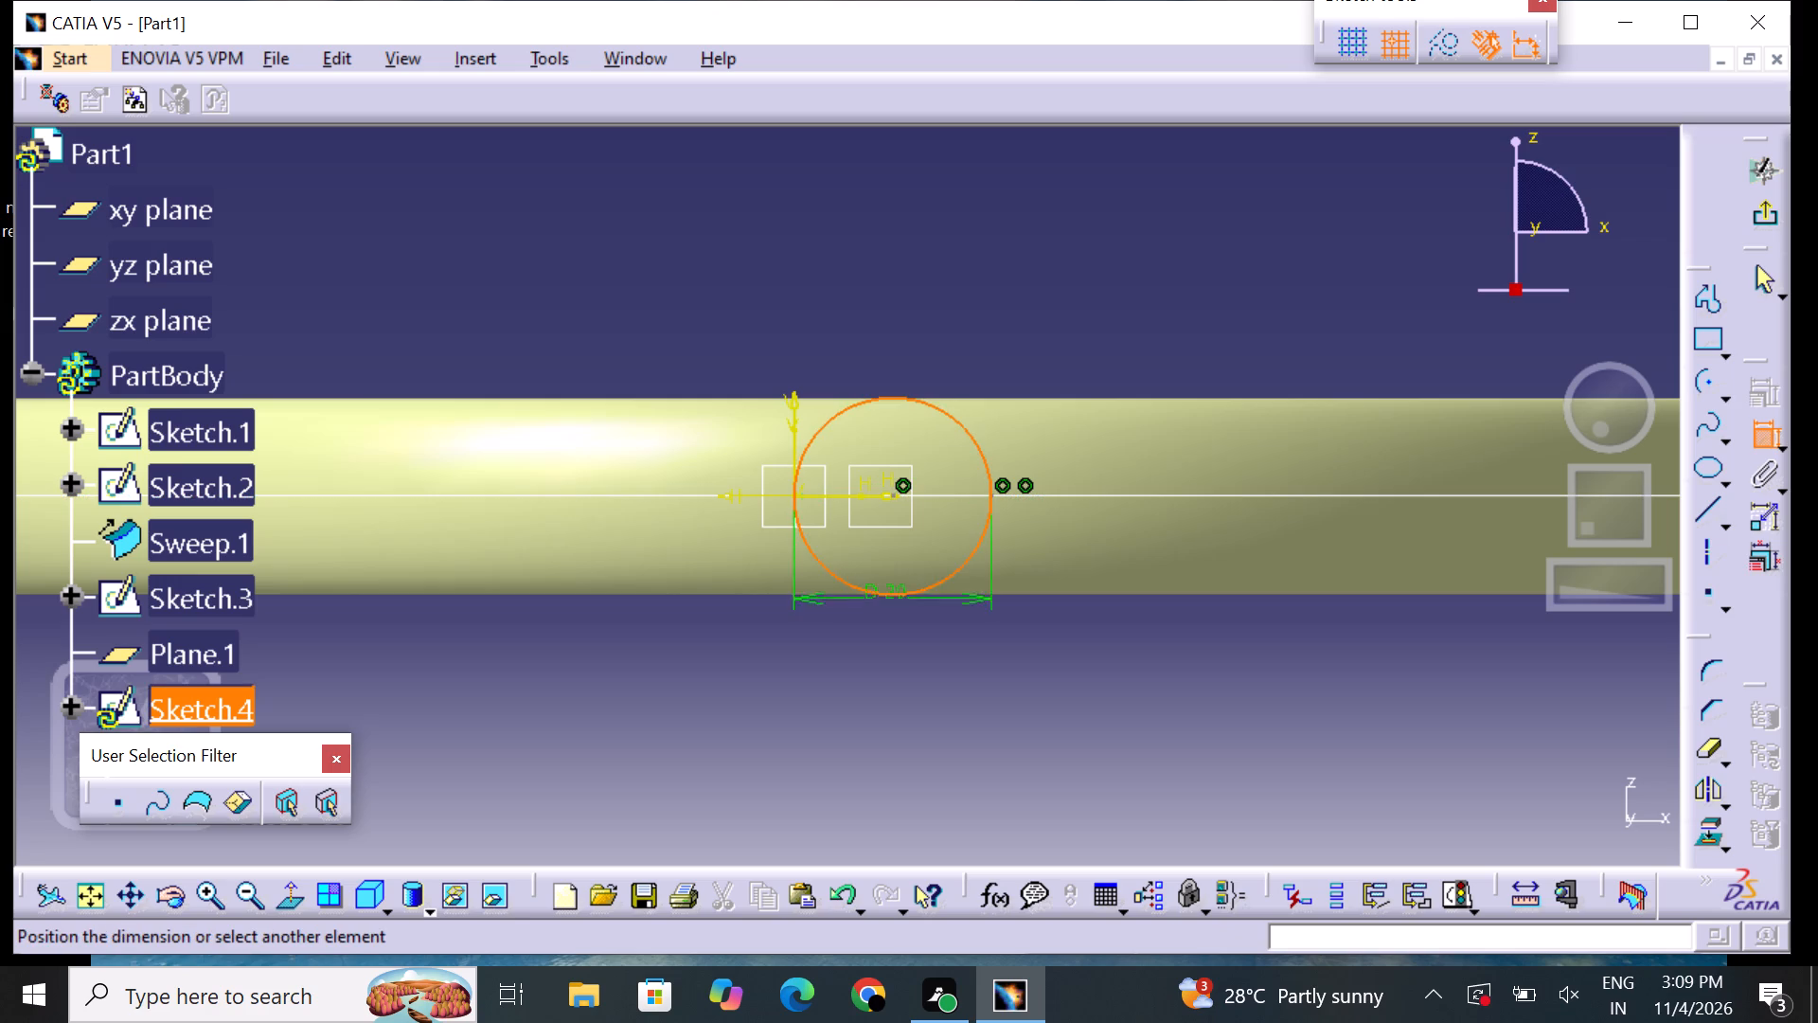
{"action": "left_click", "coordinate": [899, 620]}
{"action": "left_click", "coordinate": [899, 621]}
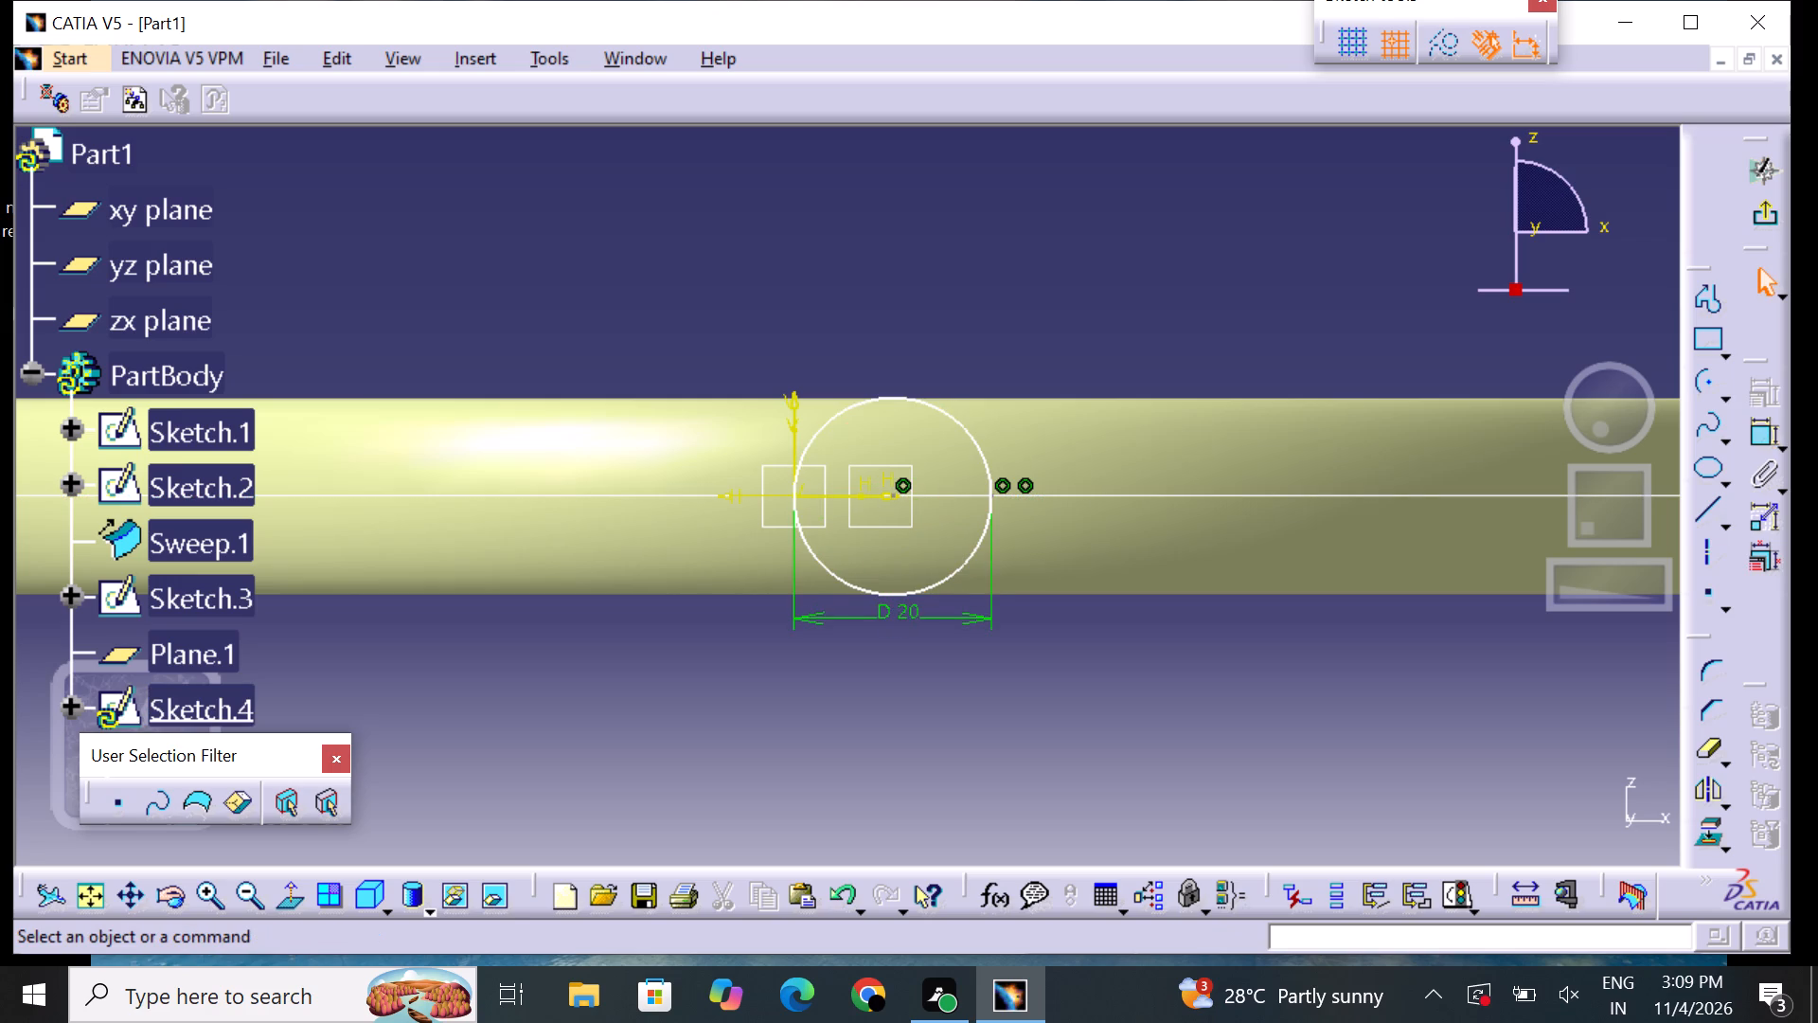
{"action": "left_click", "coordinate": [907, 611]}
{"action": "left_click", "coordinate": [907, 611]}
{"action": "key", "text": "BackSpace"}
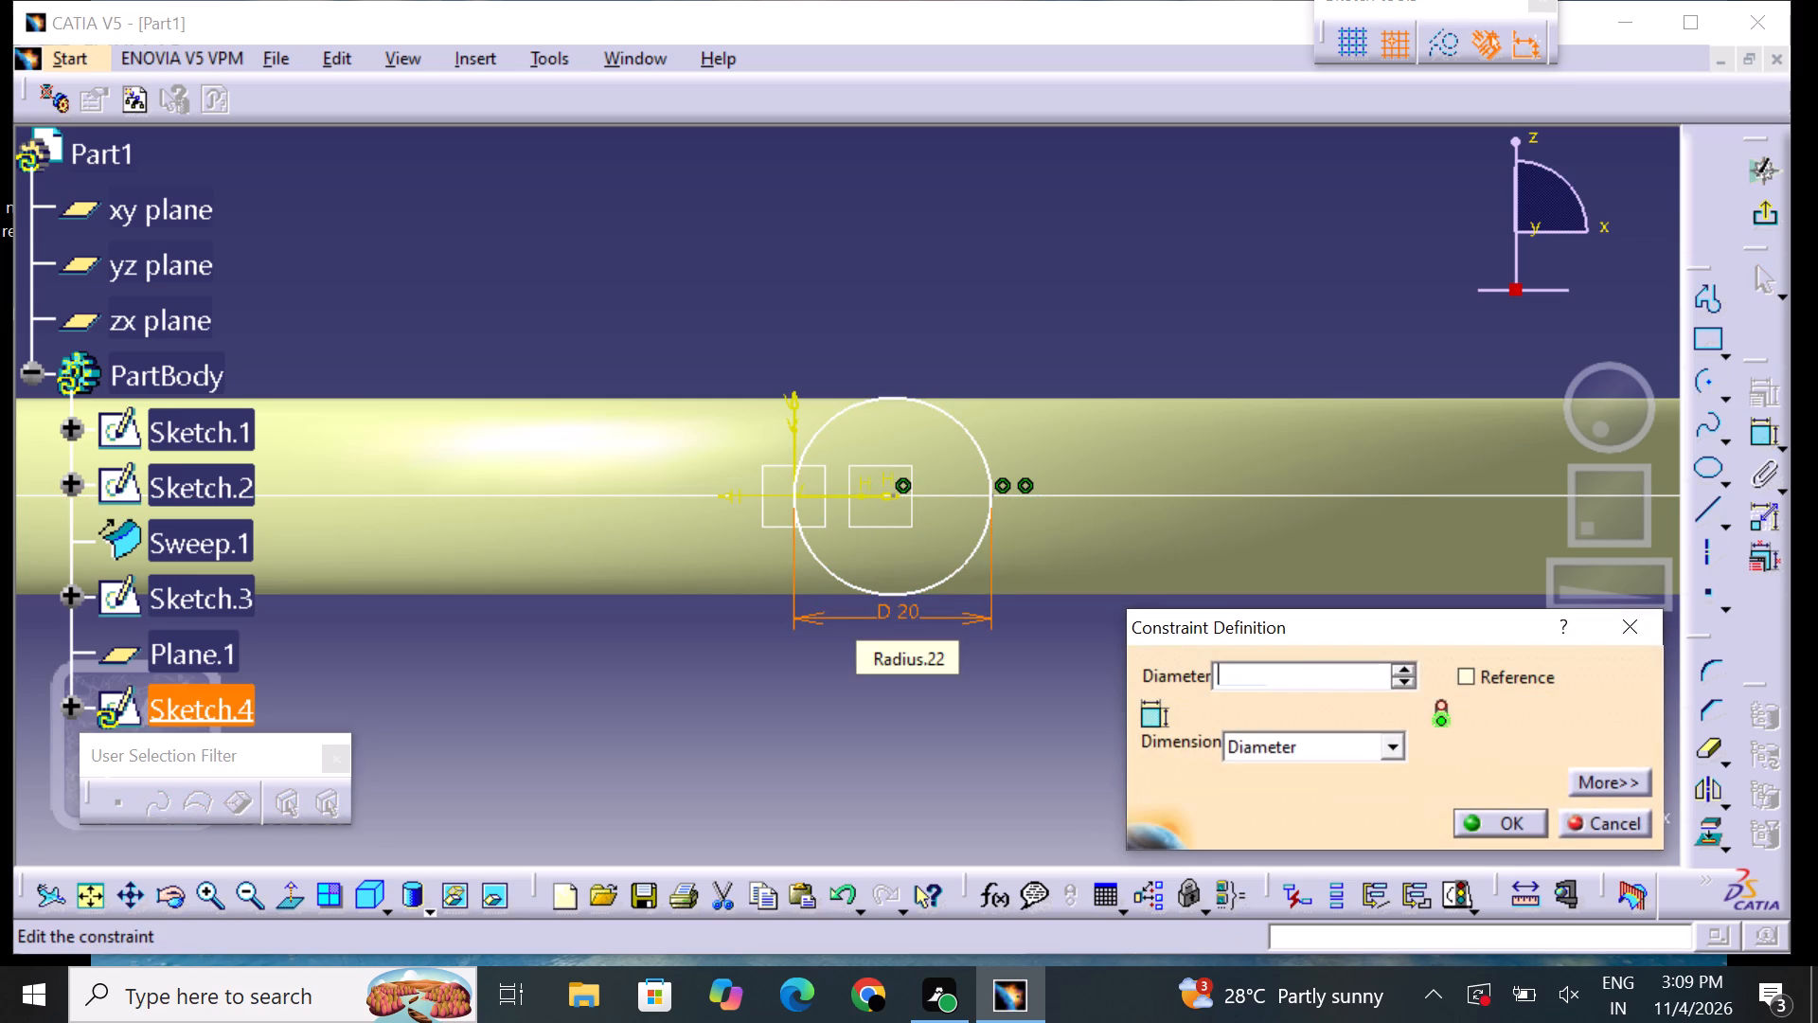
{"action": "key", "text": "9"}
{"action": "key", "text": "Return"}
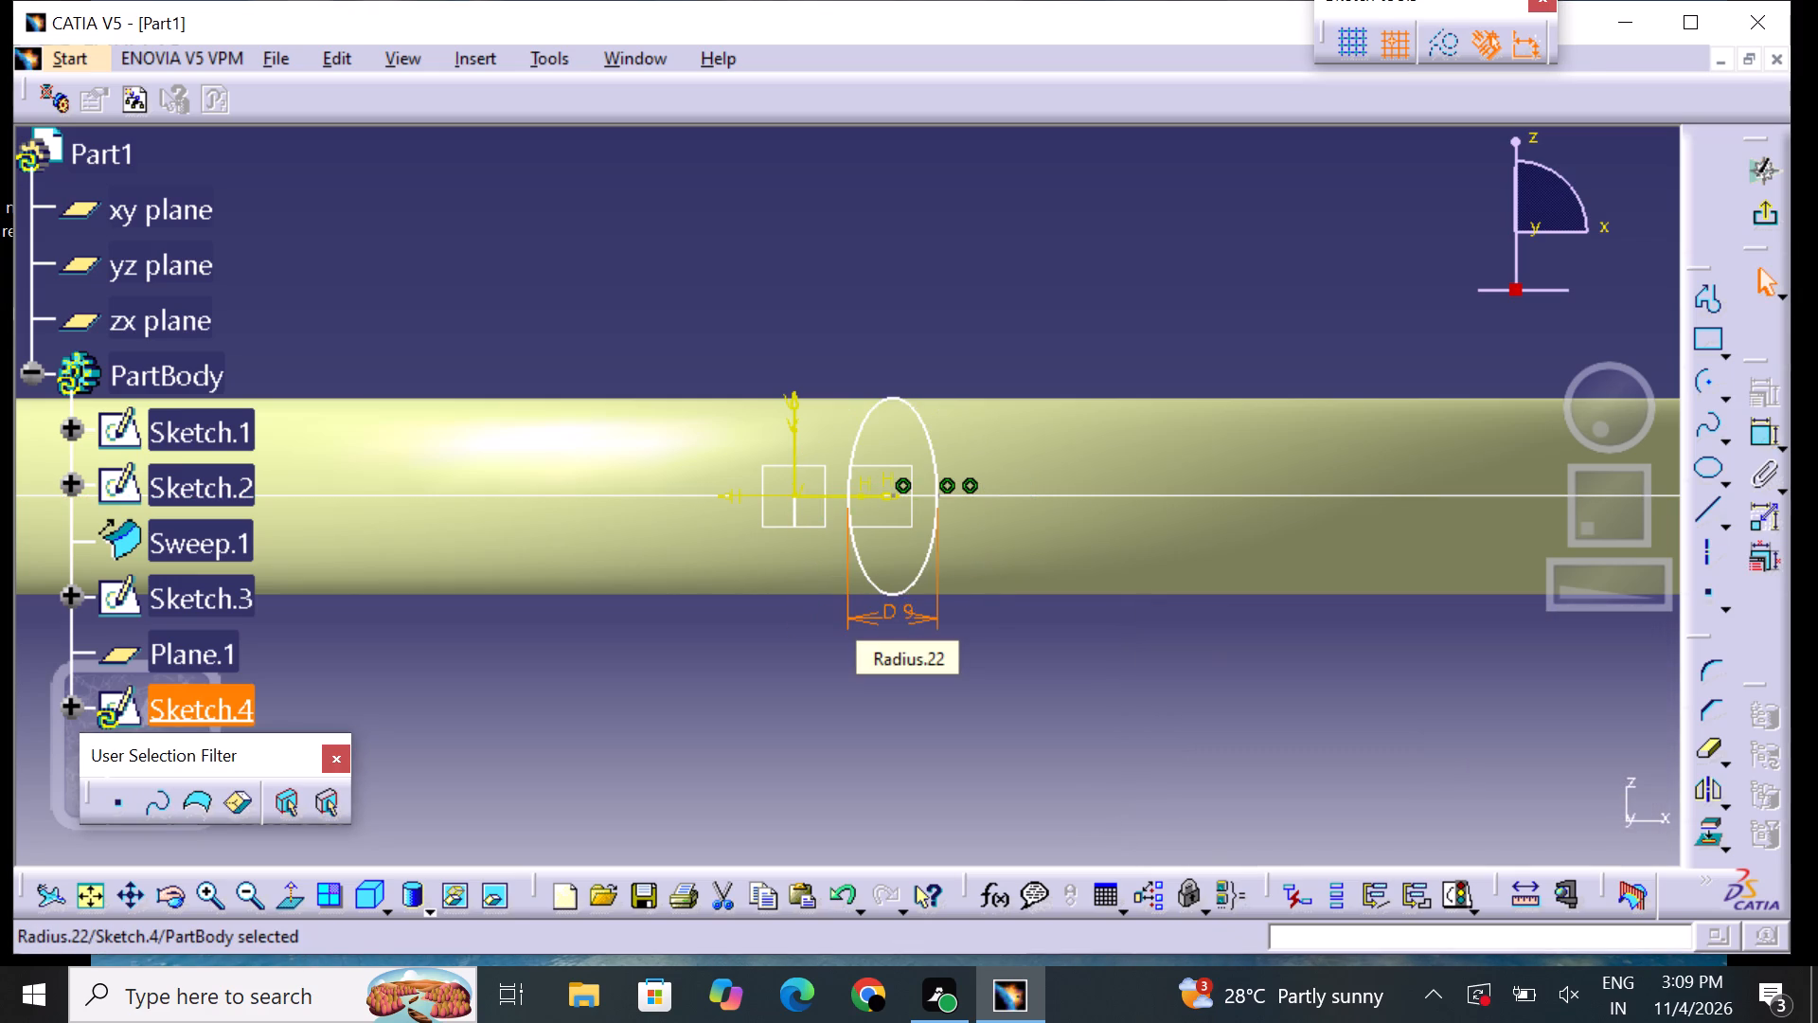
{"action": "left_click", "coordinate": [1099, 663]}
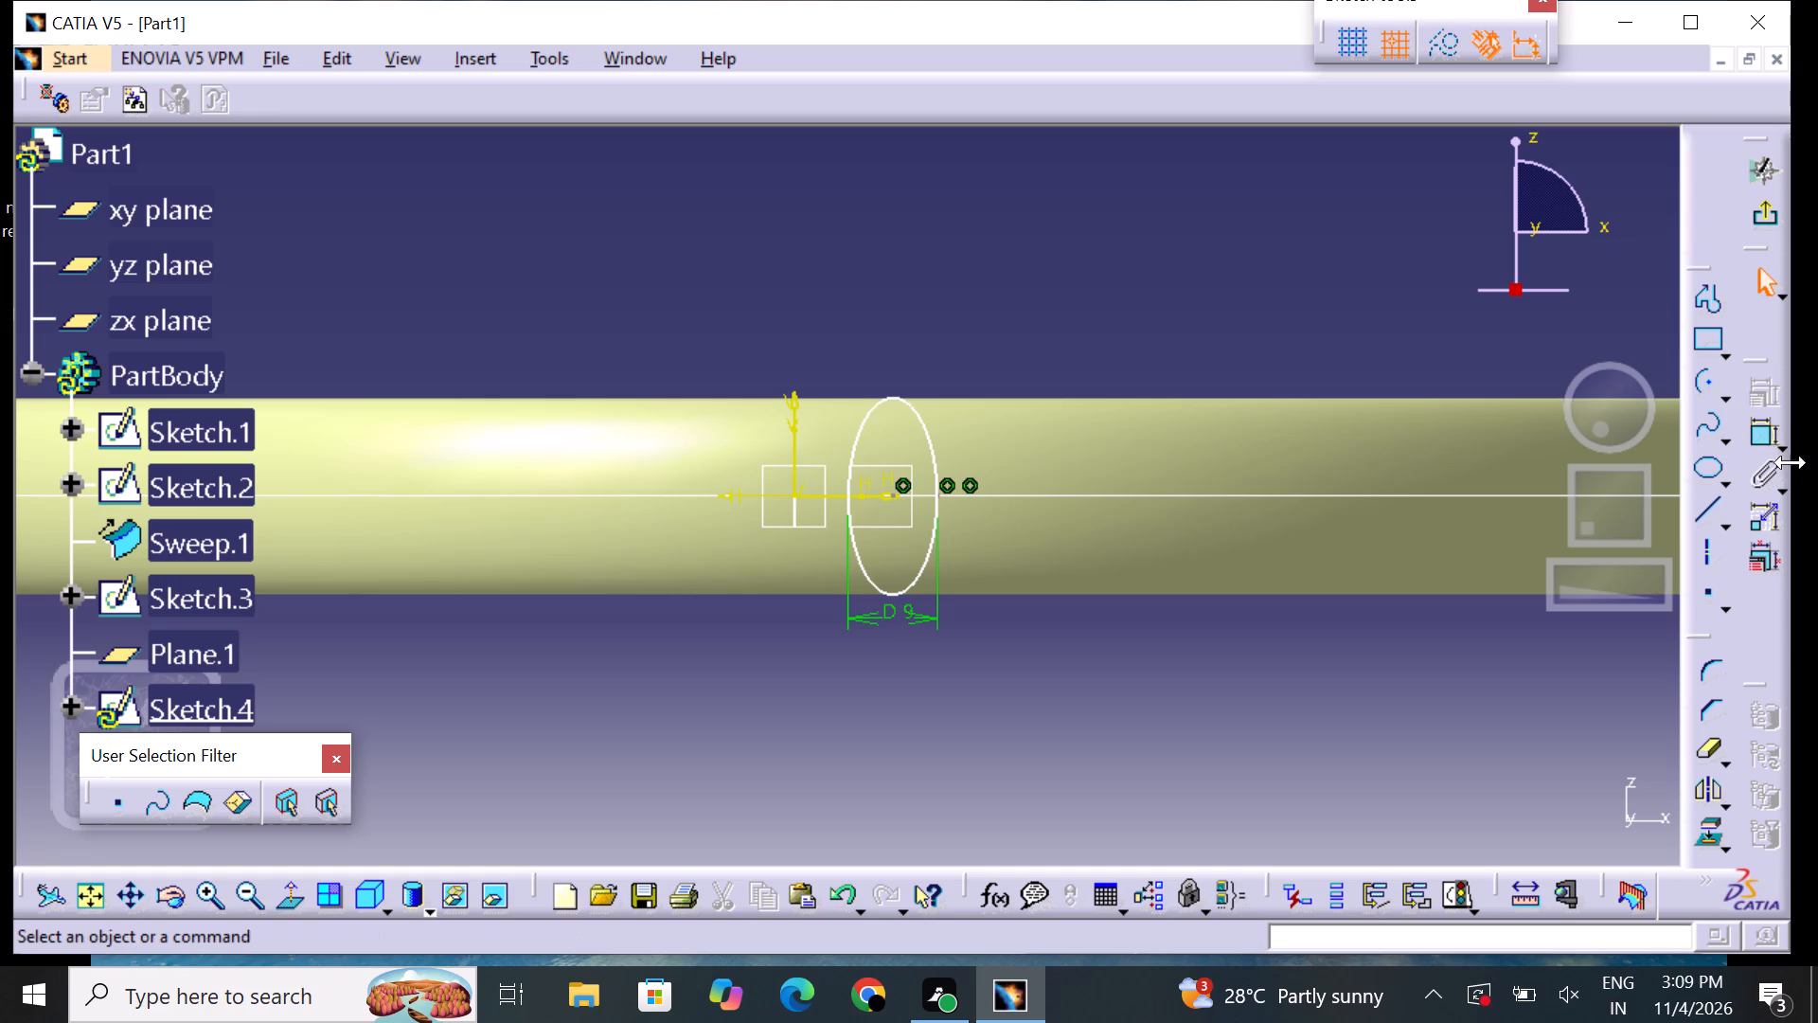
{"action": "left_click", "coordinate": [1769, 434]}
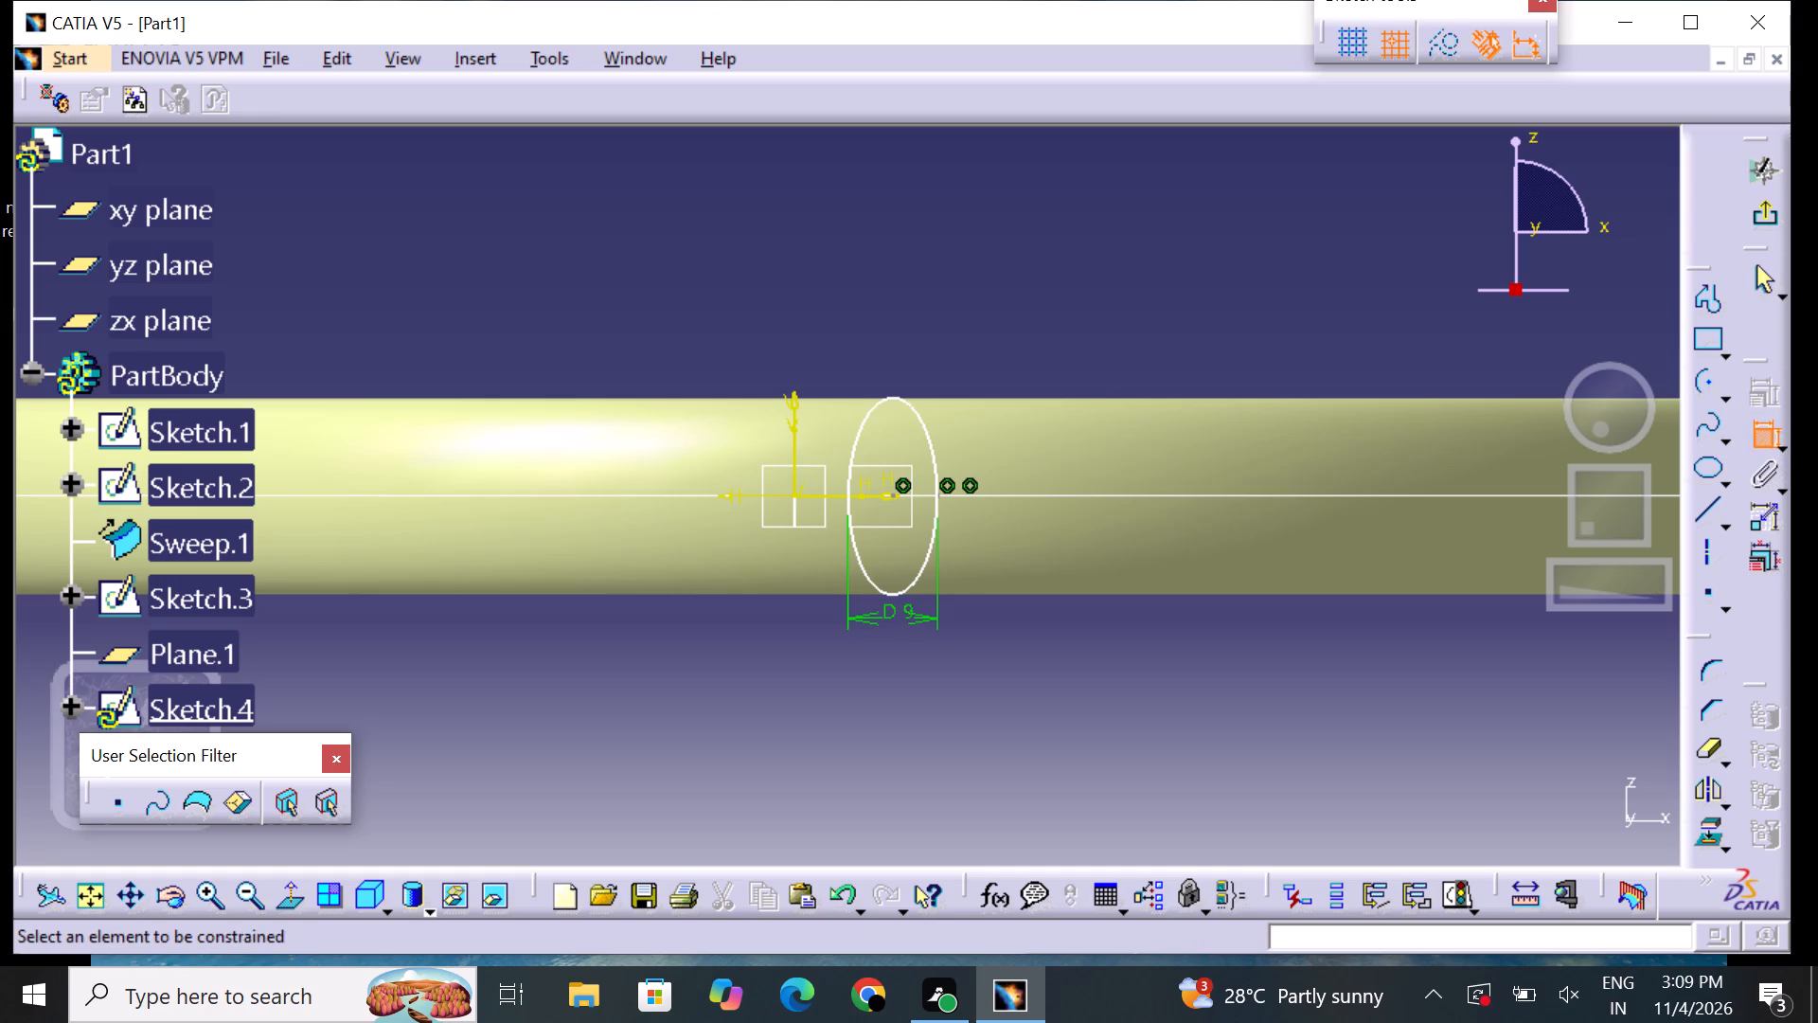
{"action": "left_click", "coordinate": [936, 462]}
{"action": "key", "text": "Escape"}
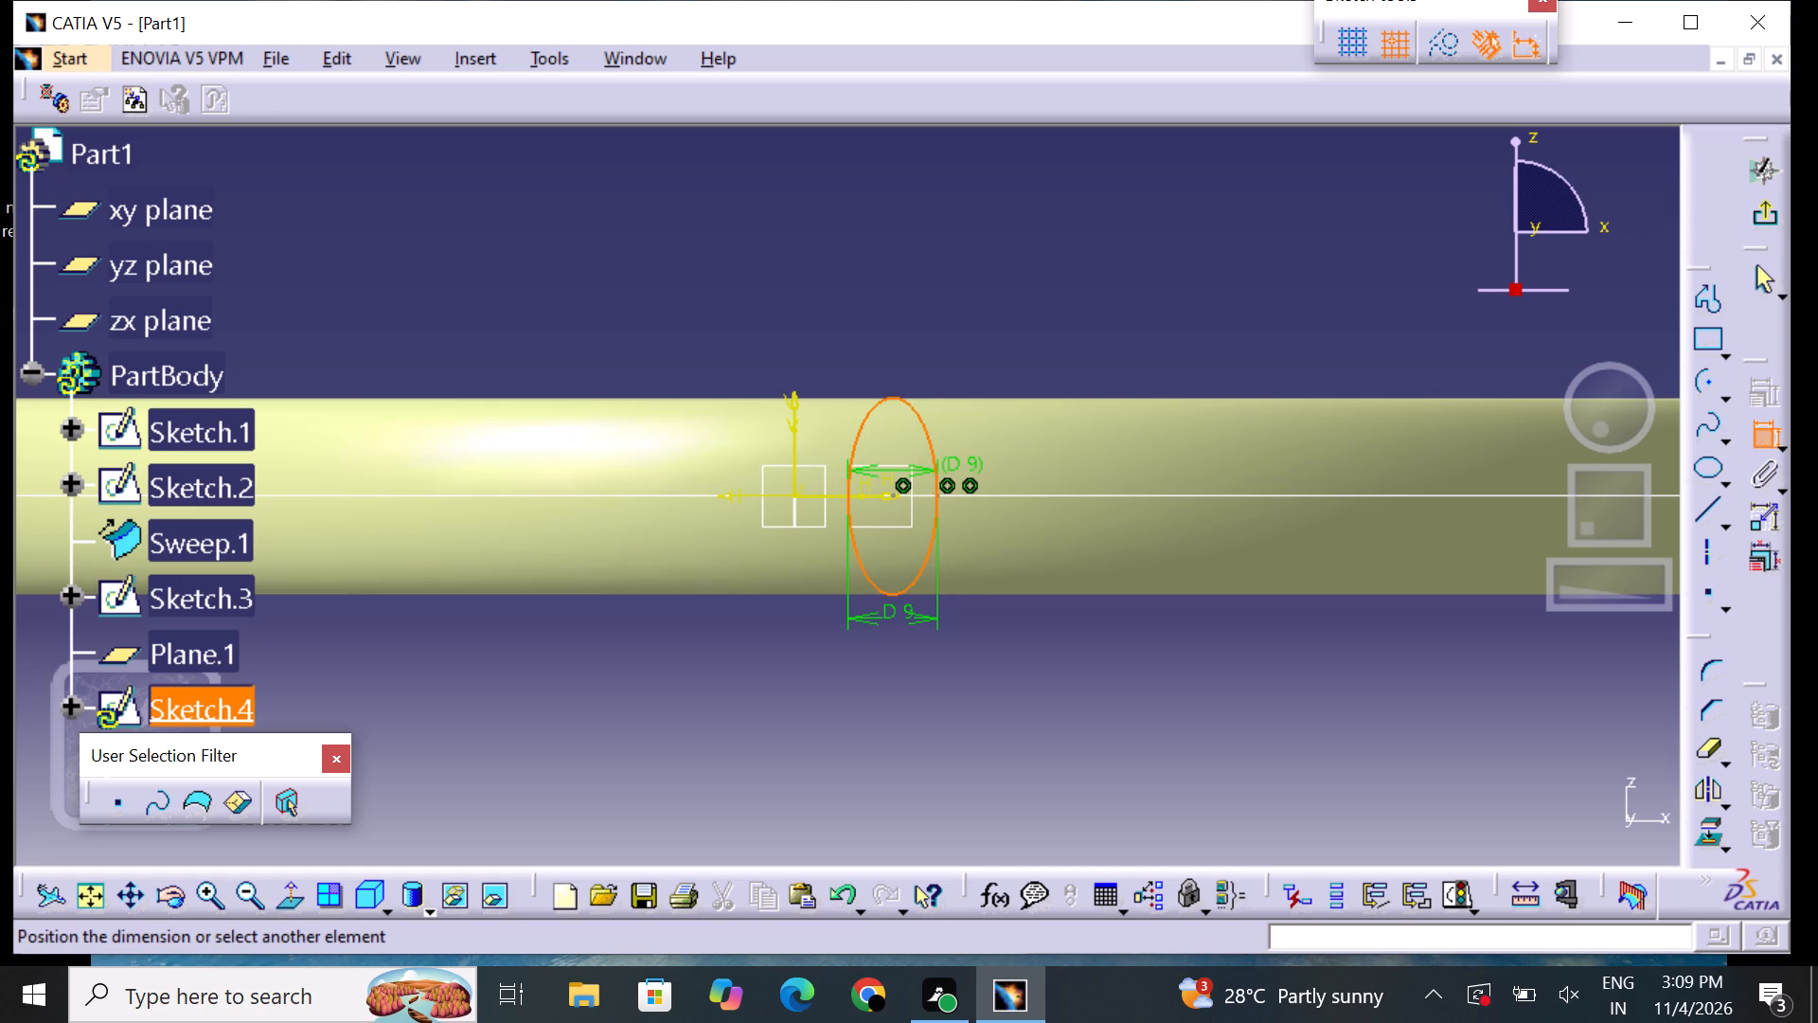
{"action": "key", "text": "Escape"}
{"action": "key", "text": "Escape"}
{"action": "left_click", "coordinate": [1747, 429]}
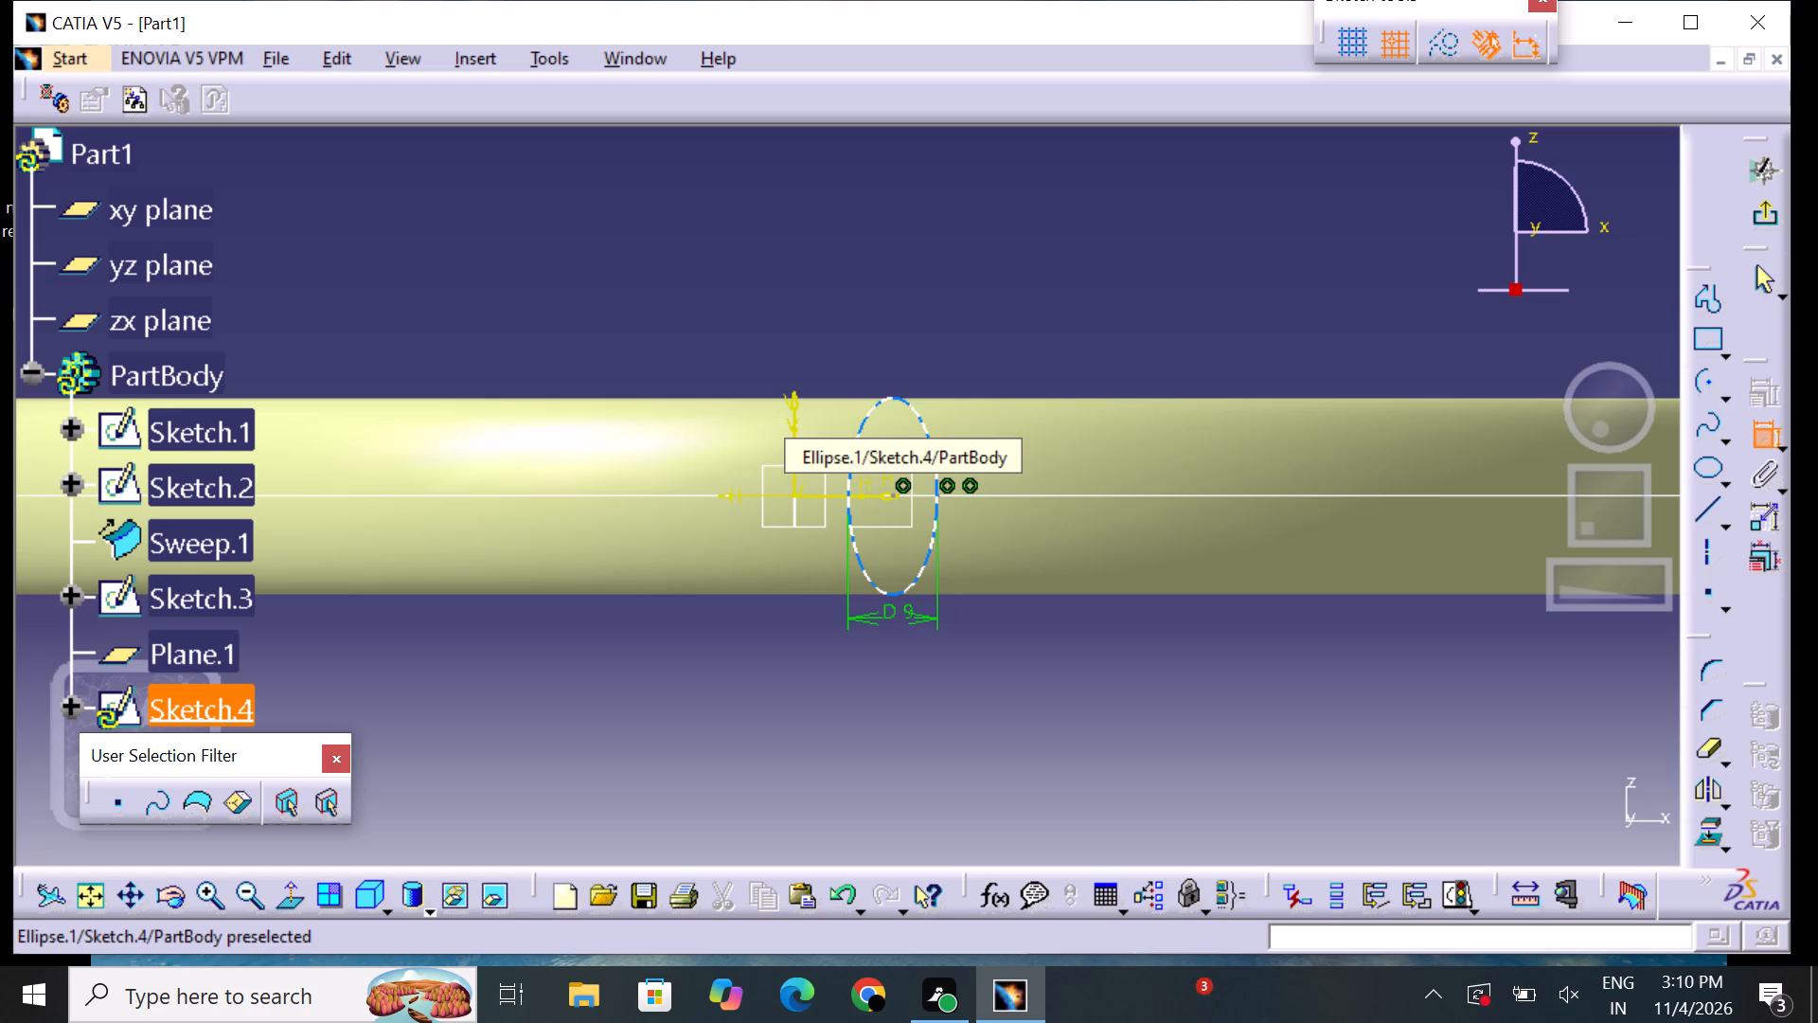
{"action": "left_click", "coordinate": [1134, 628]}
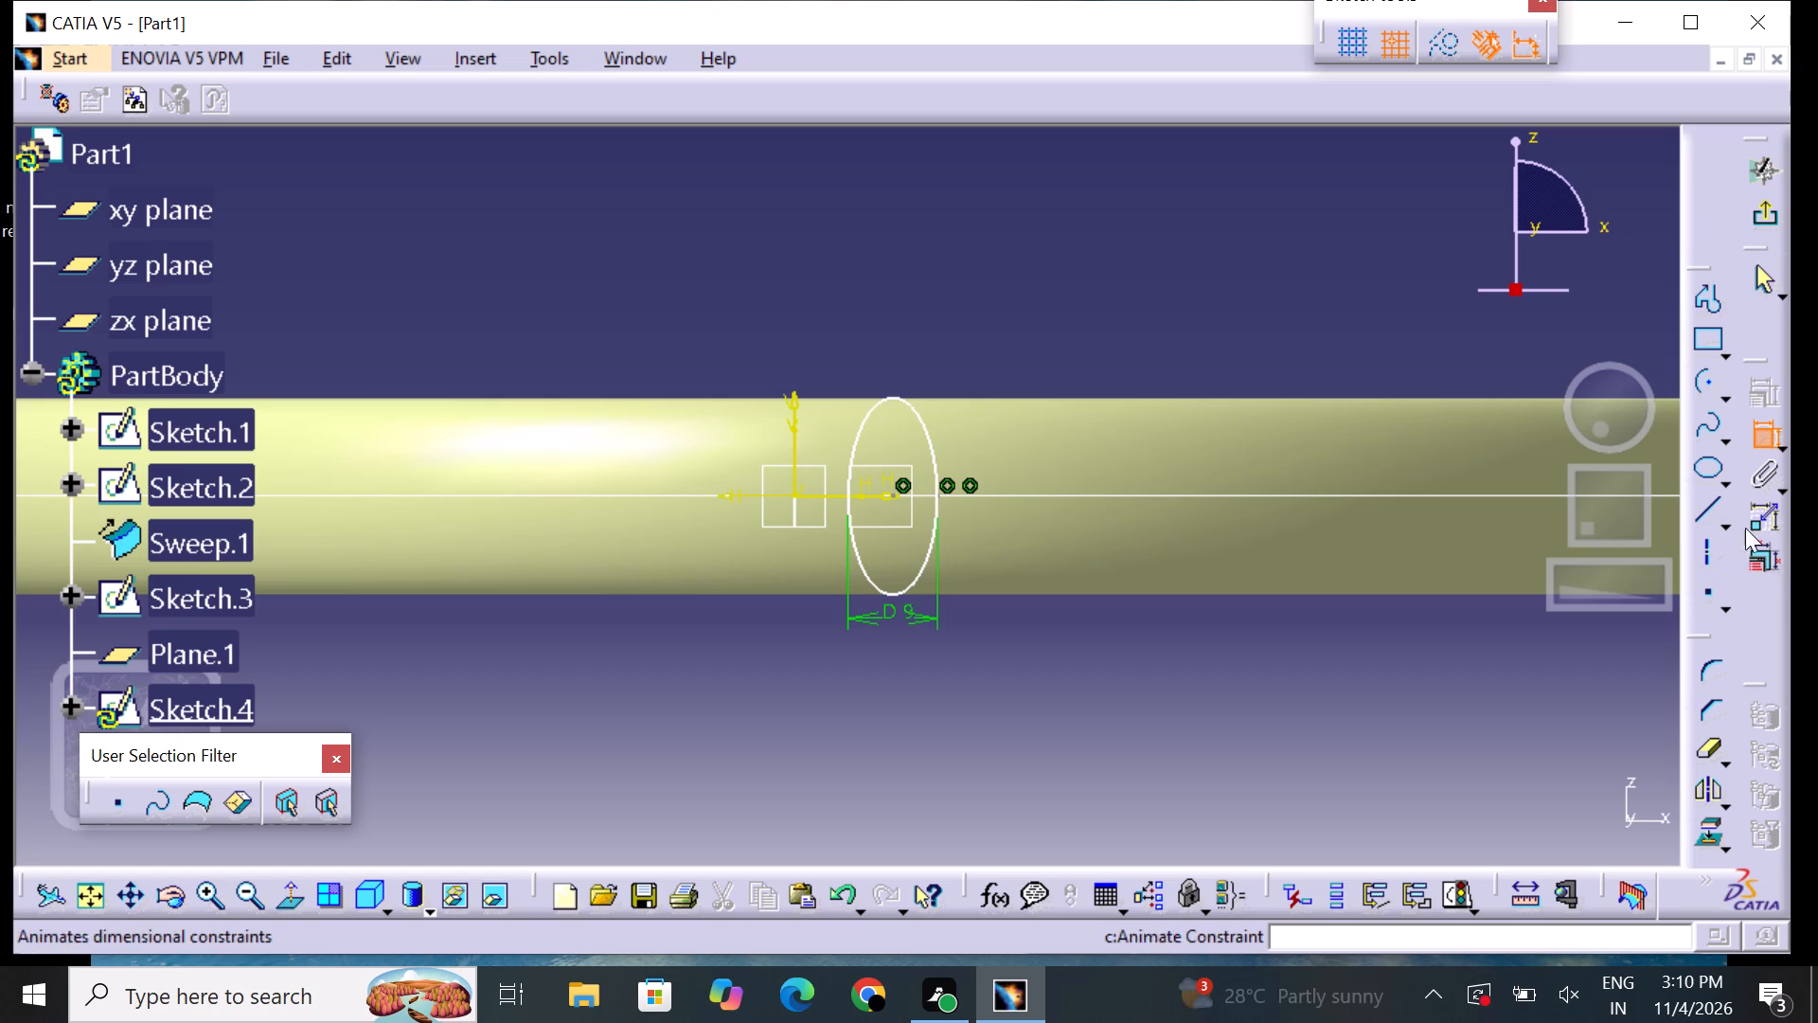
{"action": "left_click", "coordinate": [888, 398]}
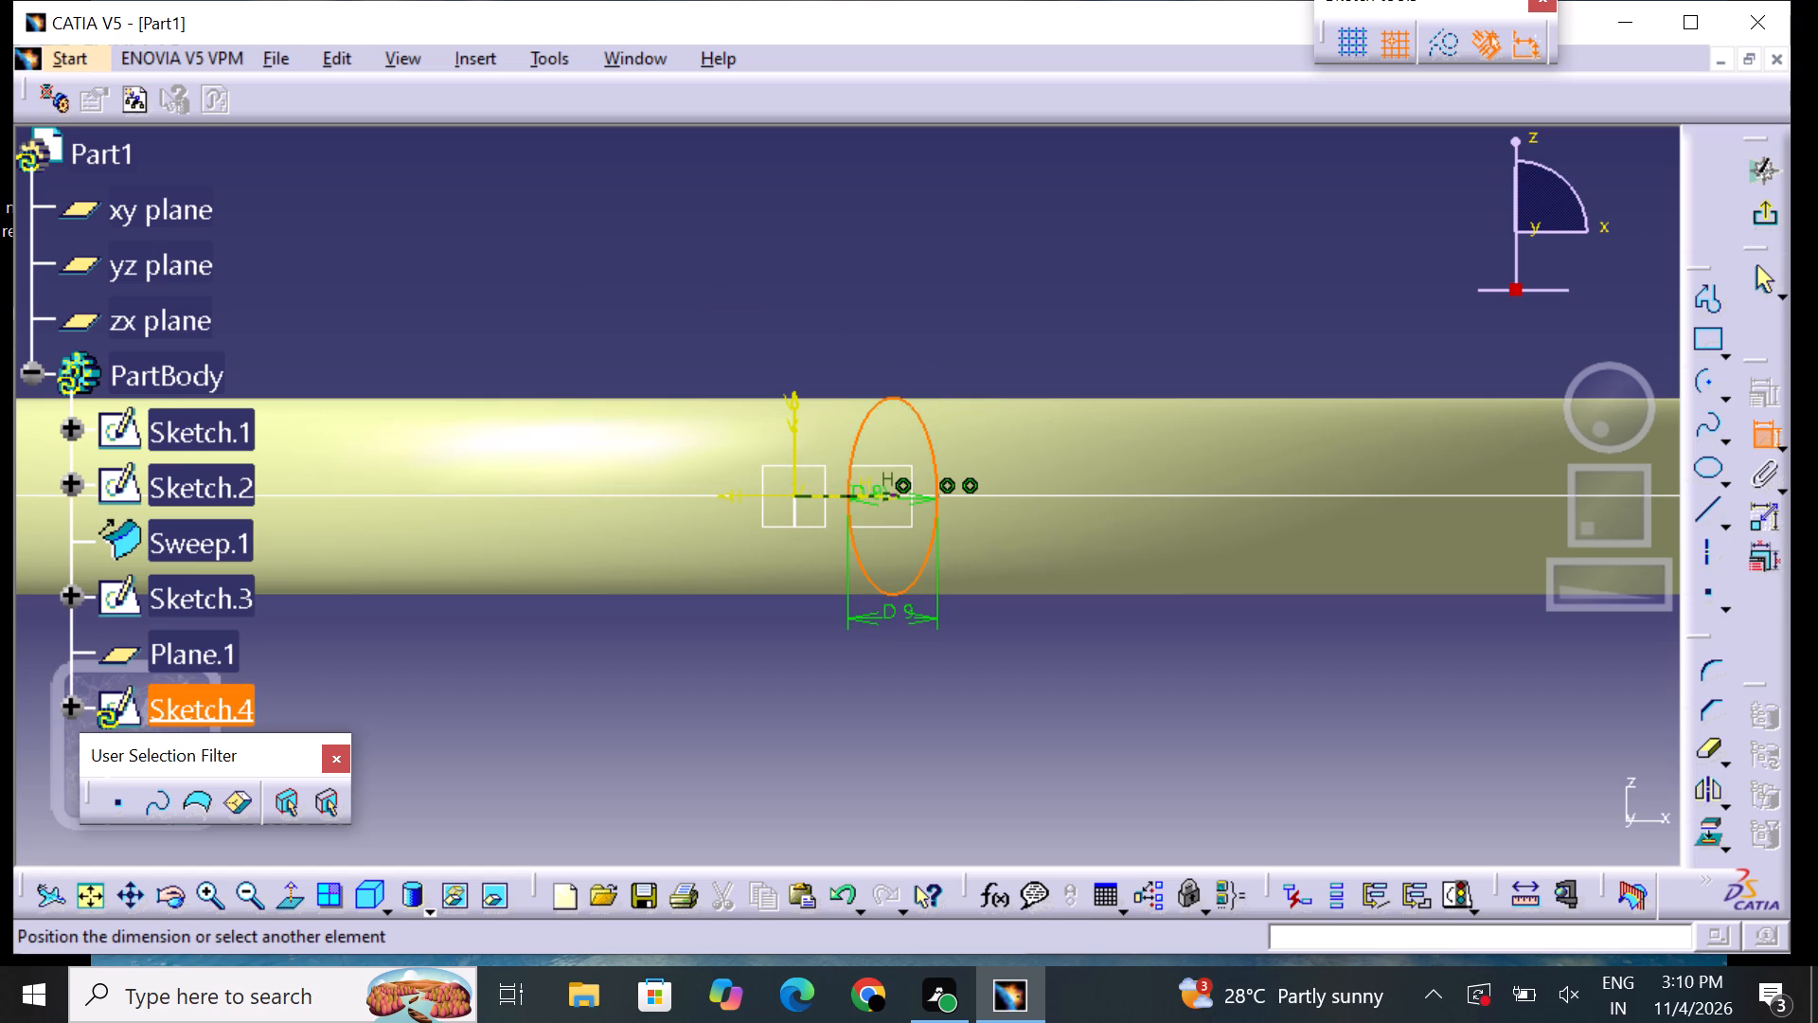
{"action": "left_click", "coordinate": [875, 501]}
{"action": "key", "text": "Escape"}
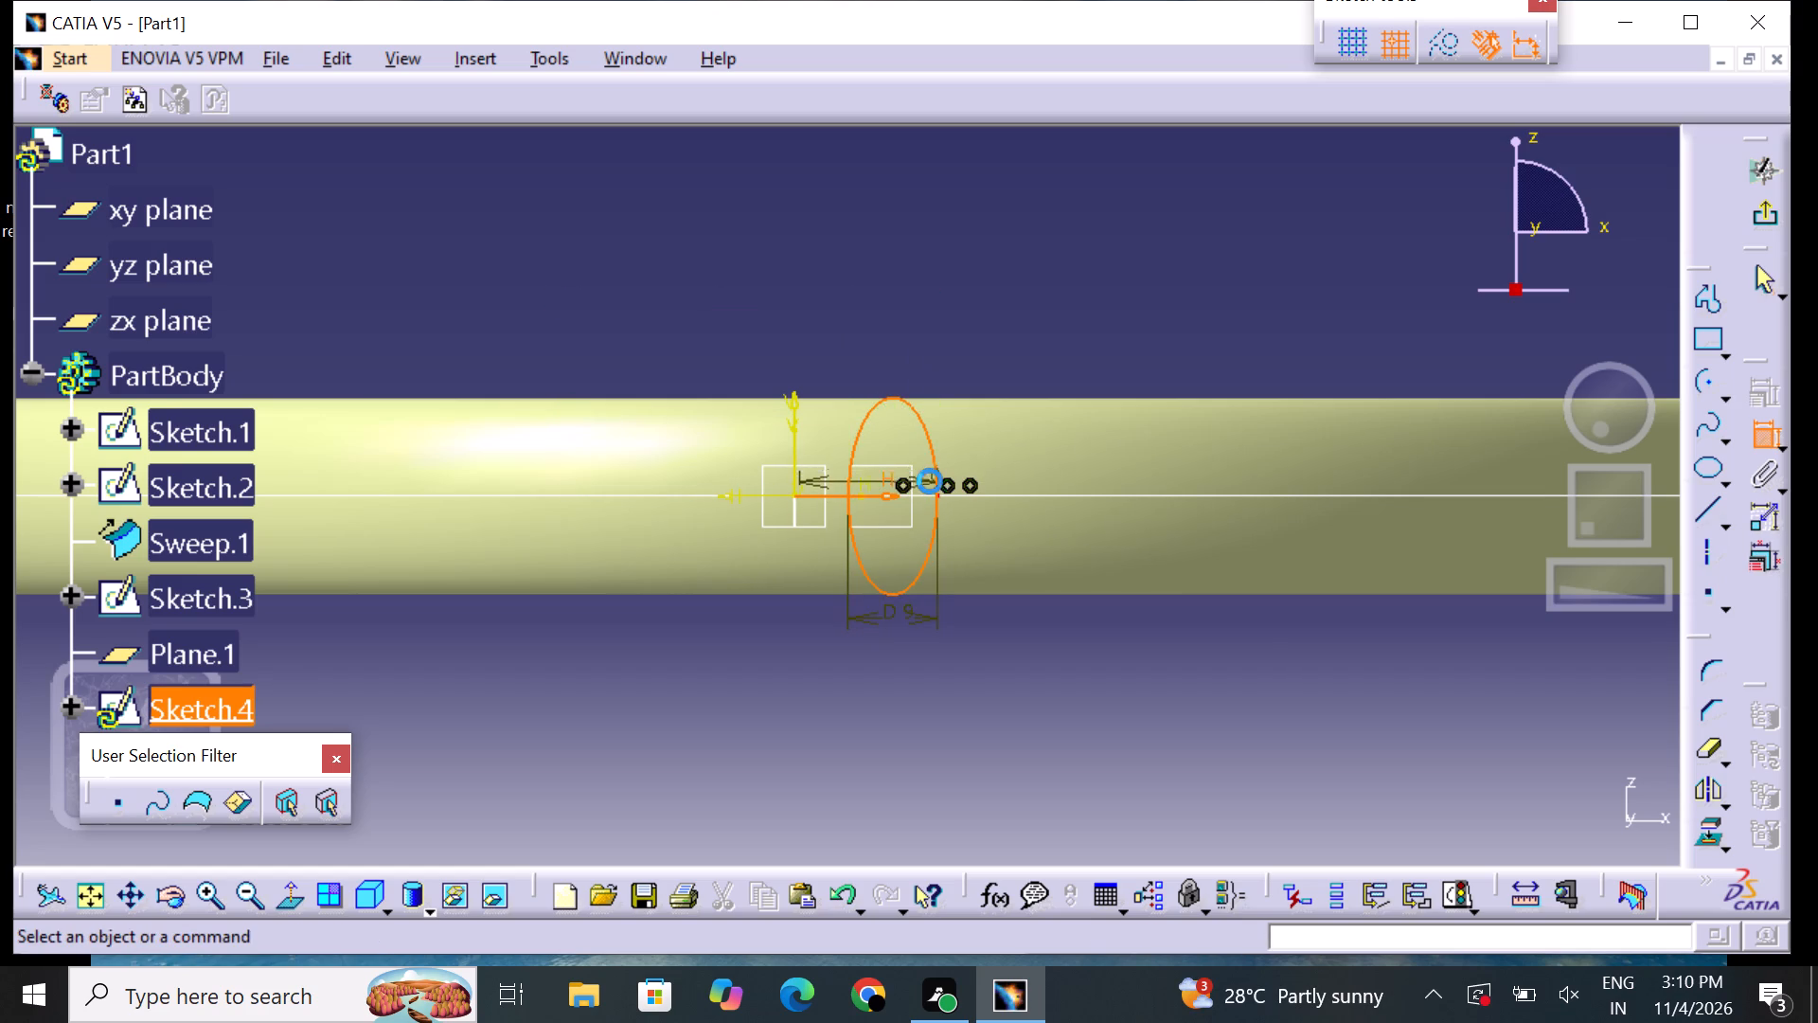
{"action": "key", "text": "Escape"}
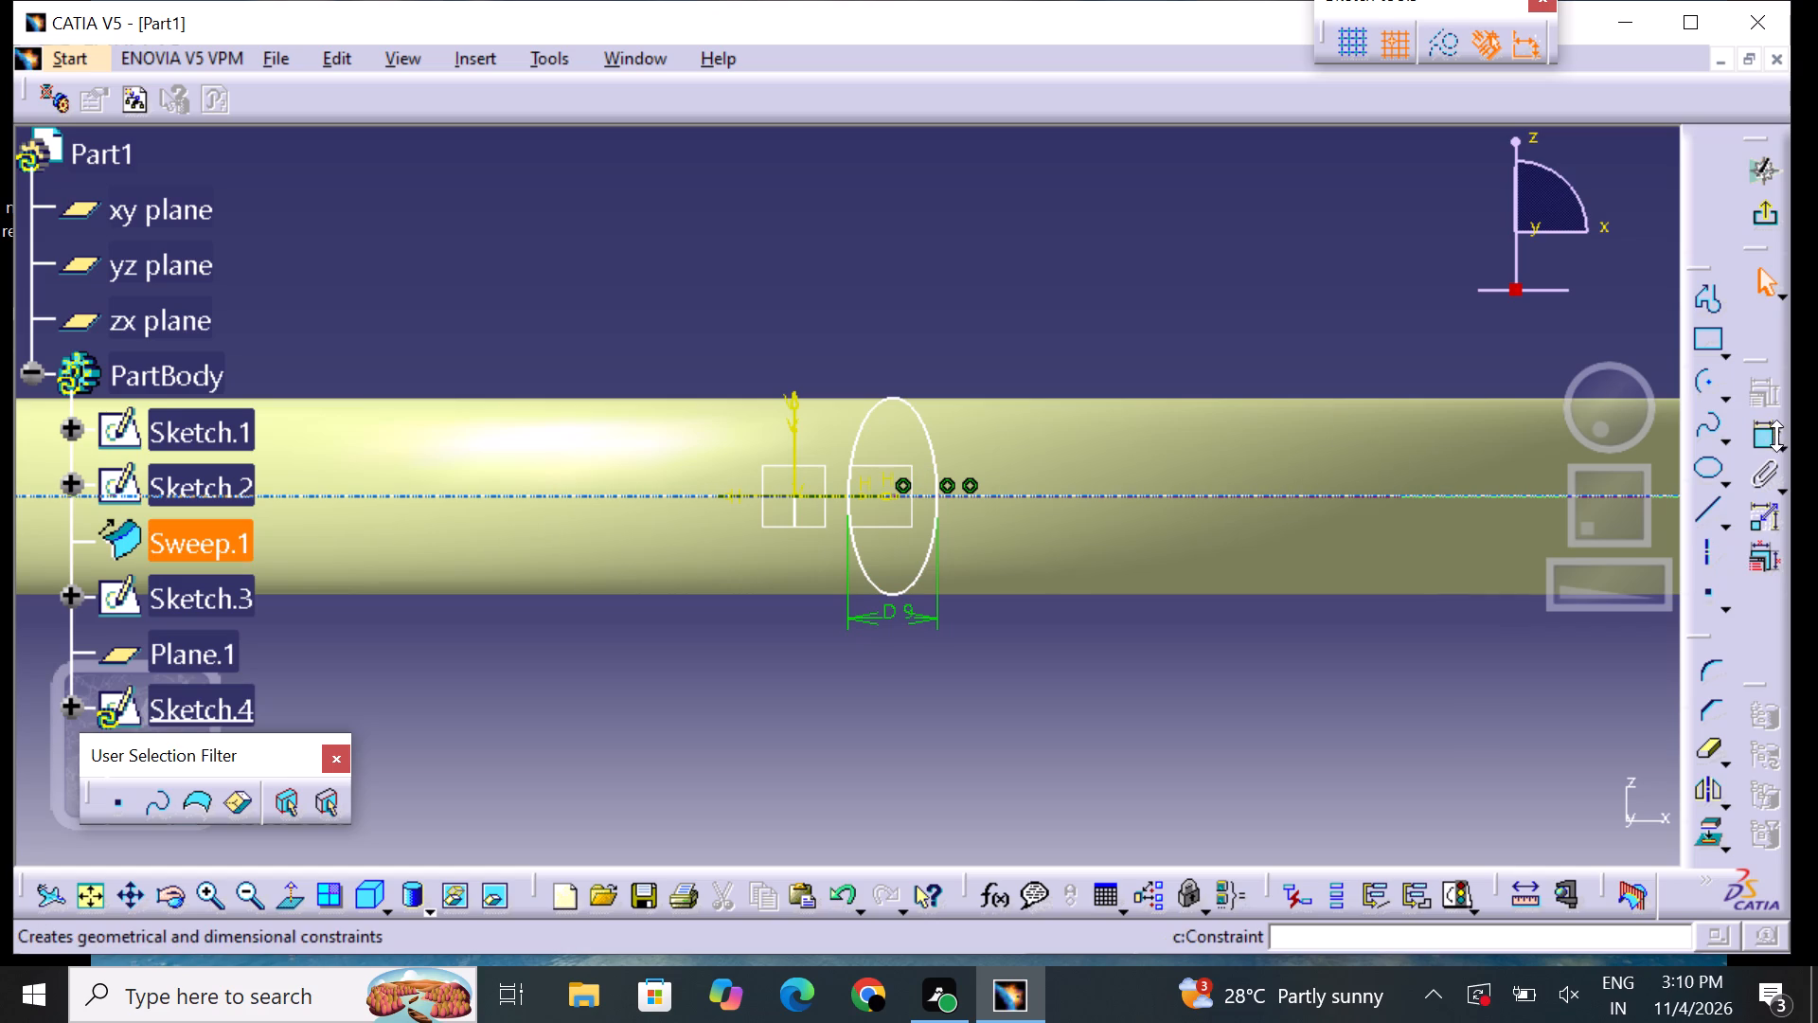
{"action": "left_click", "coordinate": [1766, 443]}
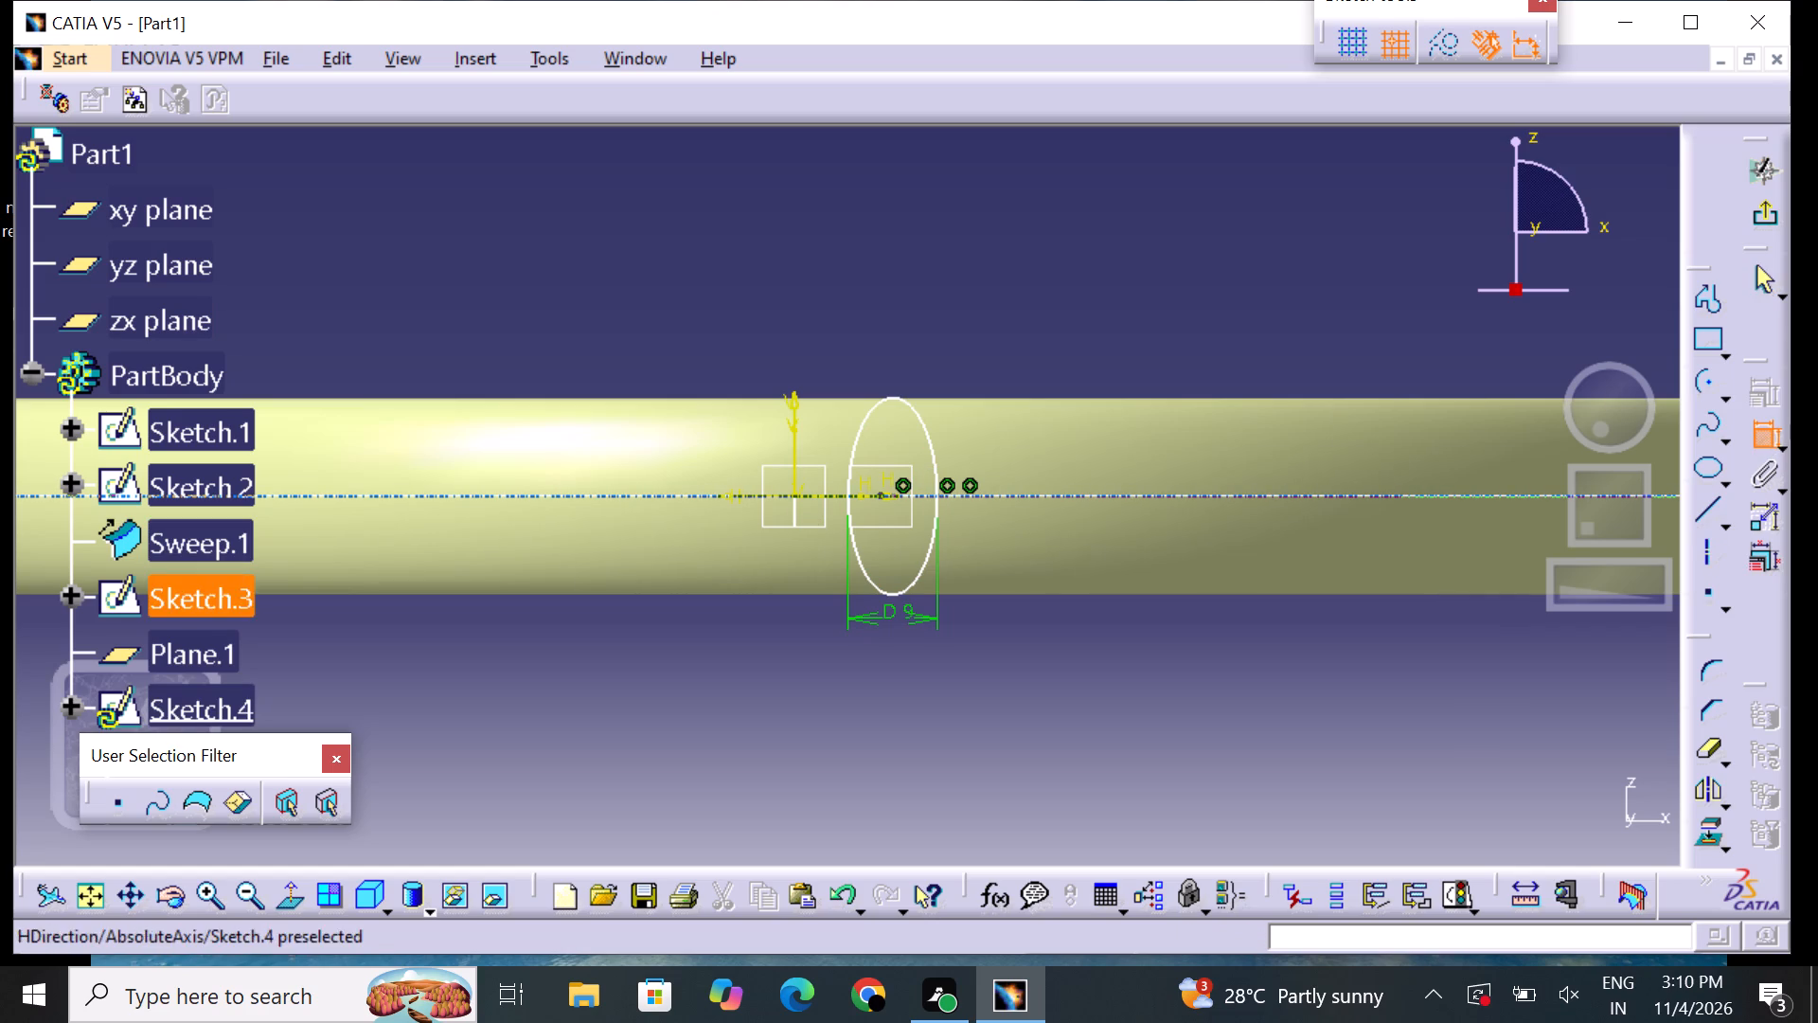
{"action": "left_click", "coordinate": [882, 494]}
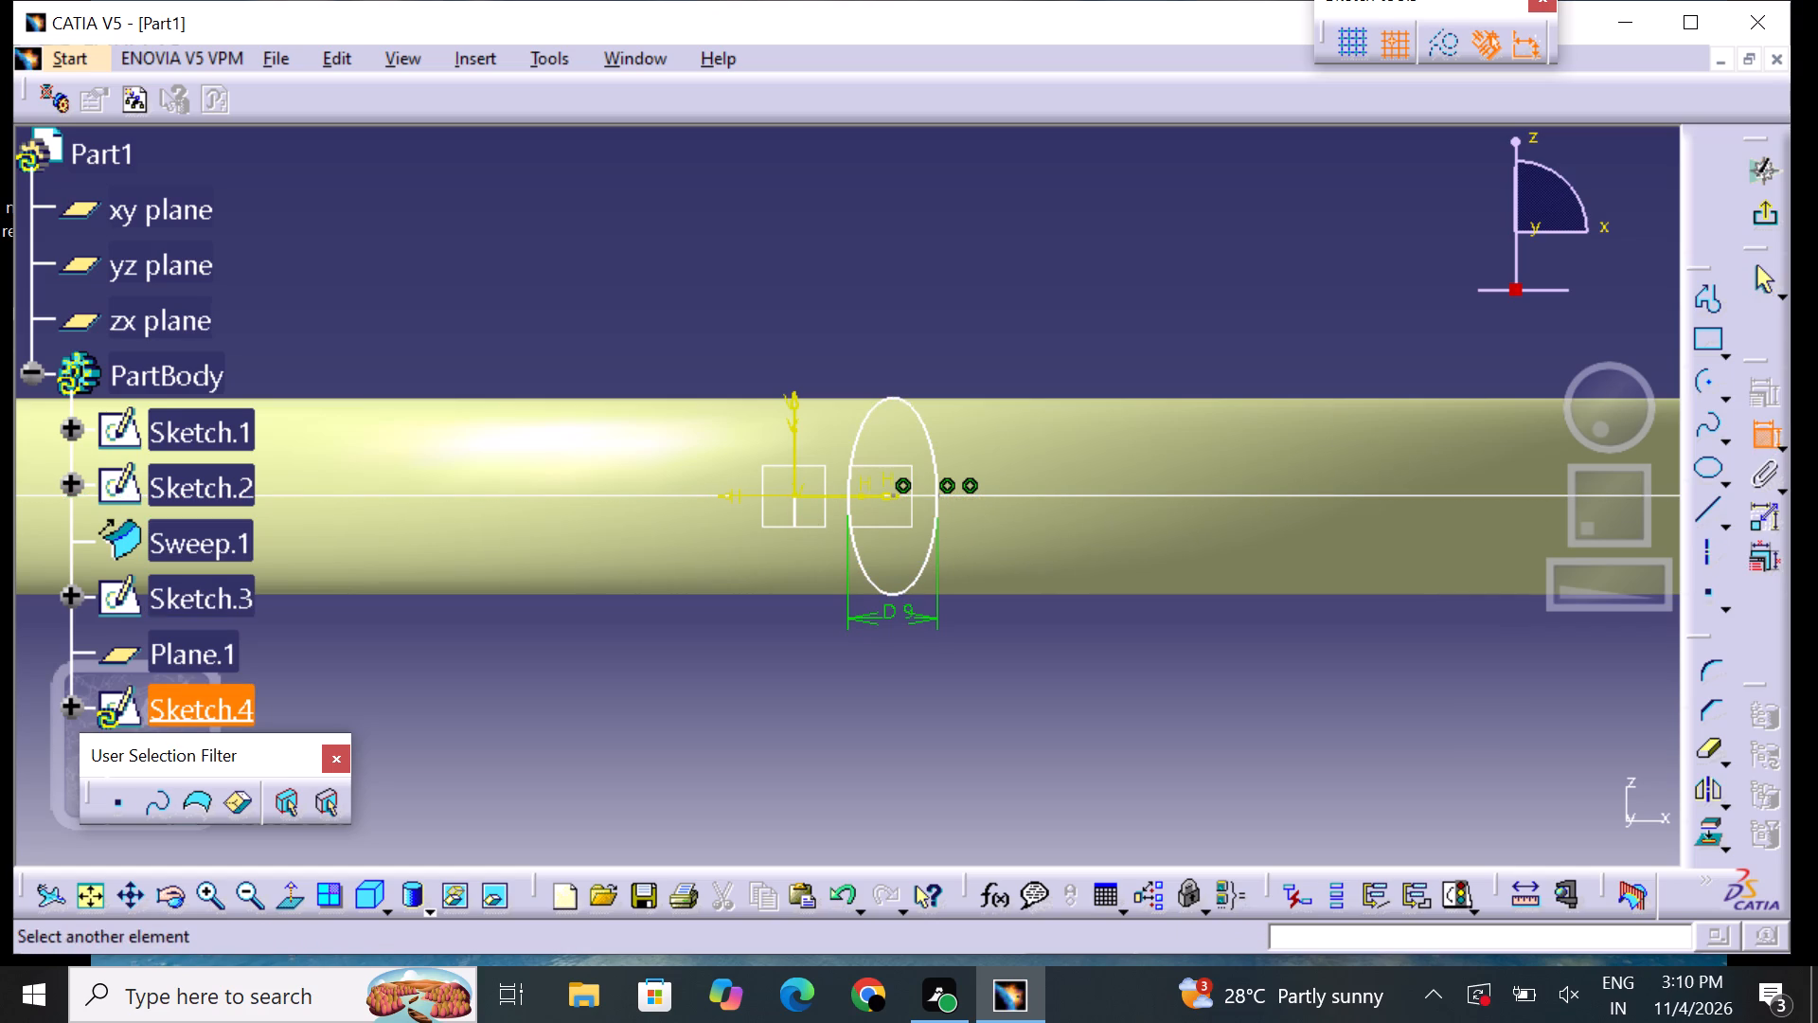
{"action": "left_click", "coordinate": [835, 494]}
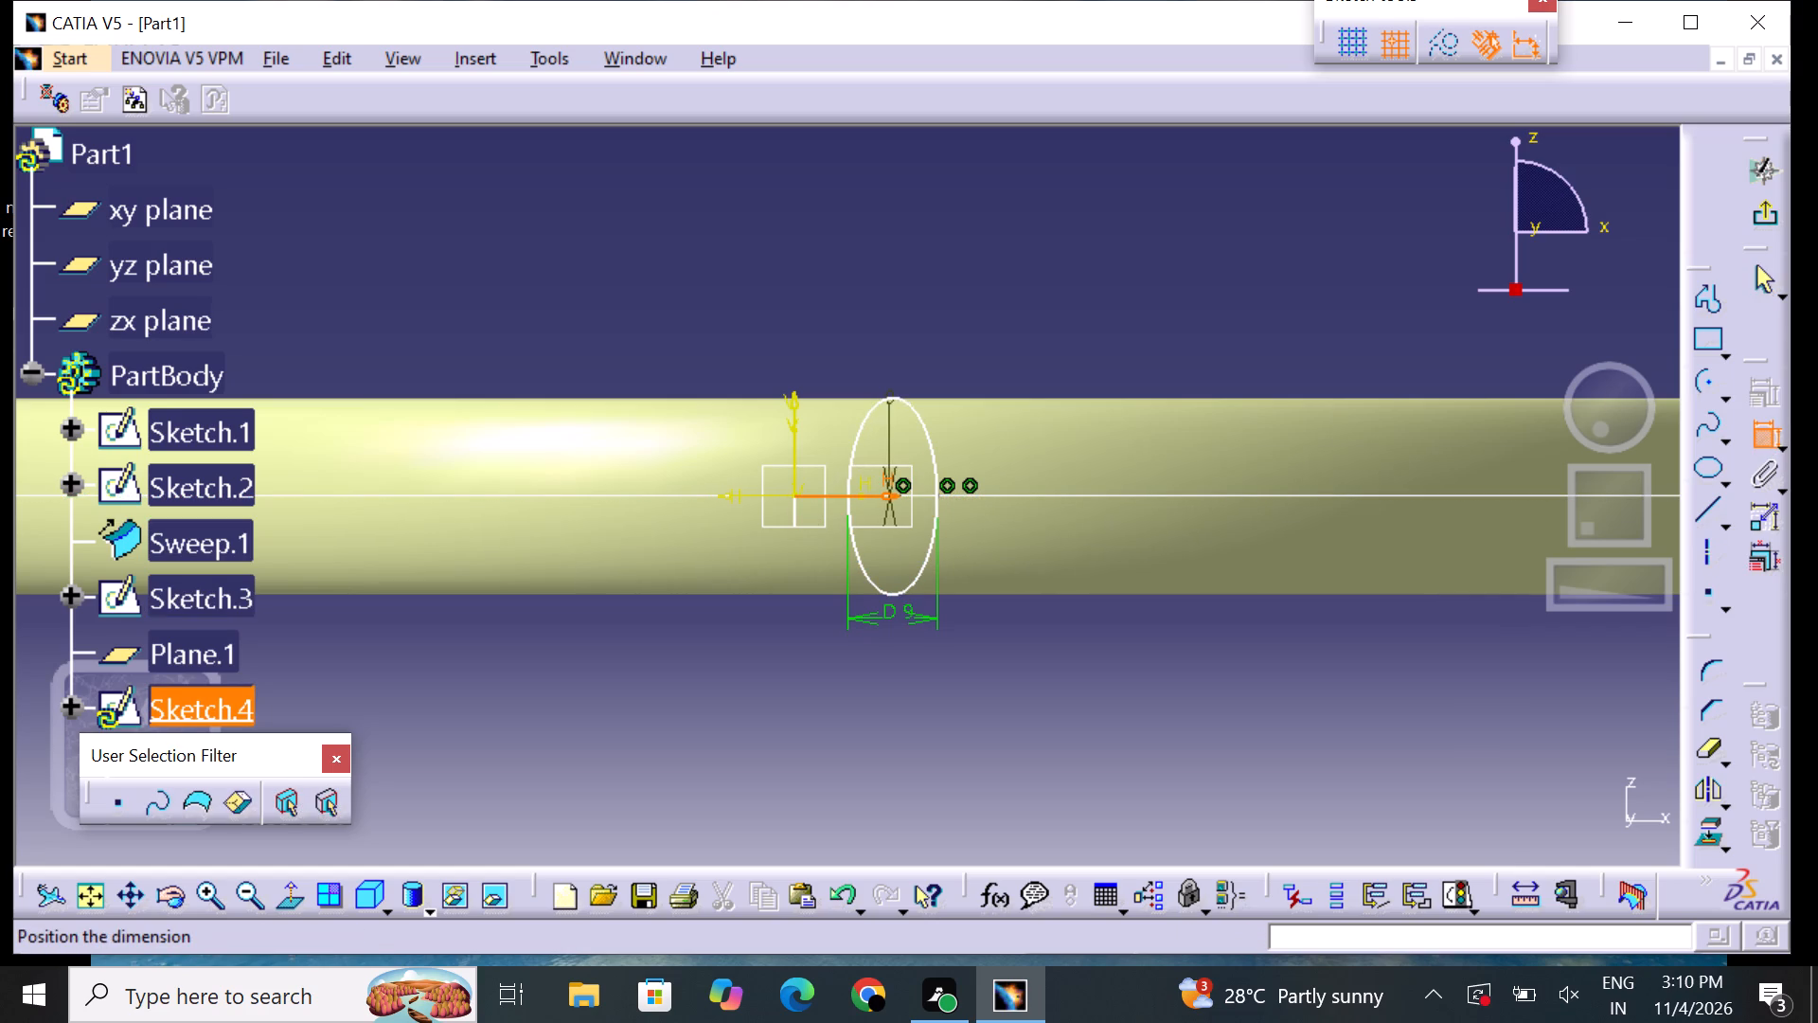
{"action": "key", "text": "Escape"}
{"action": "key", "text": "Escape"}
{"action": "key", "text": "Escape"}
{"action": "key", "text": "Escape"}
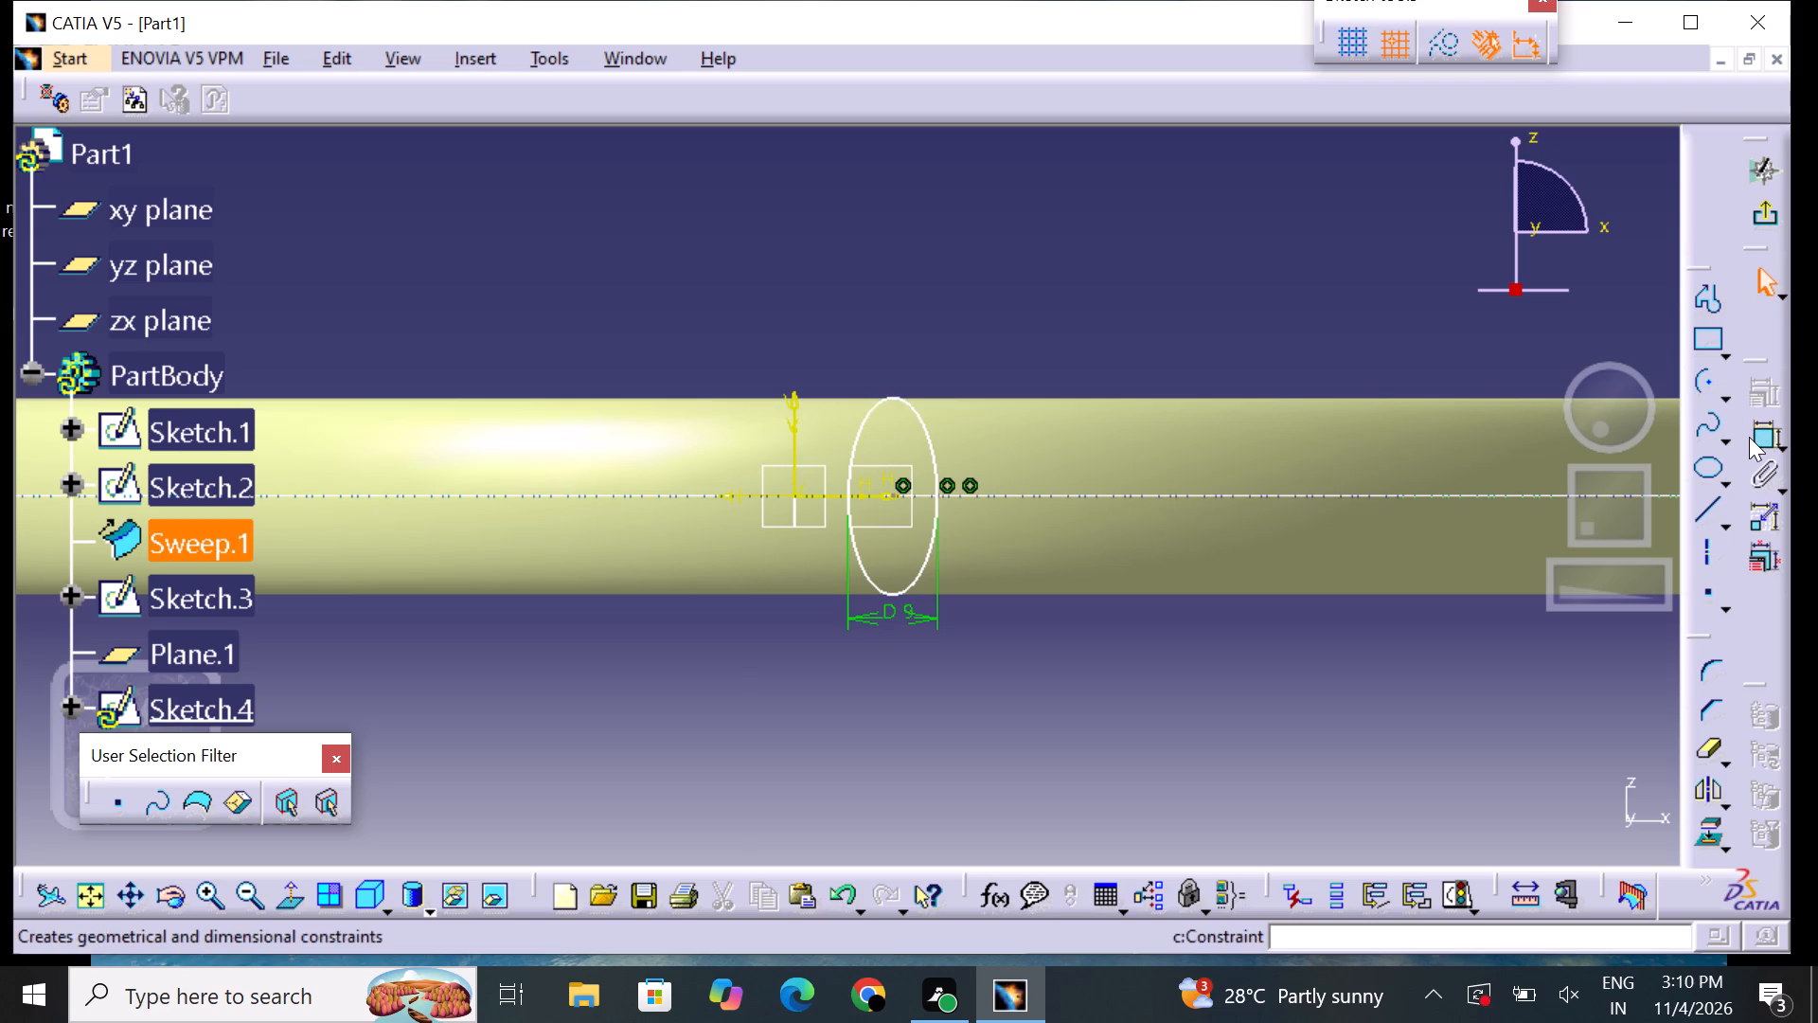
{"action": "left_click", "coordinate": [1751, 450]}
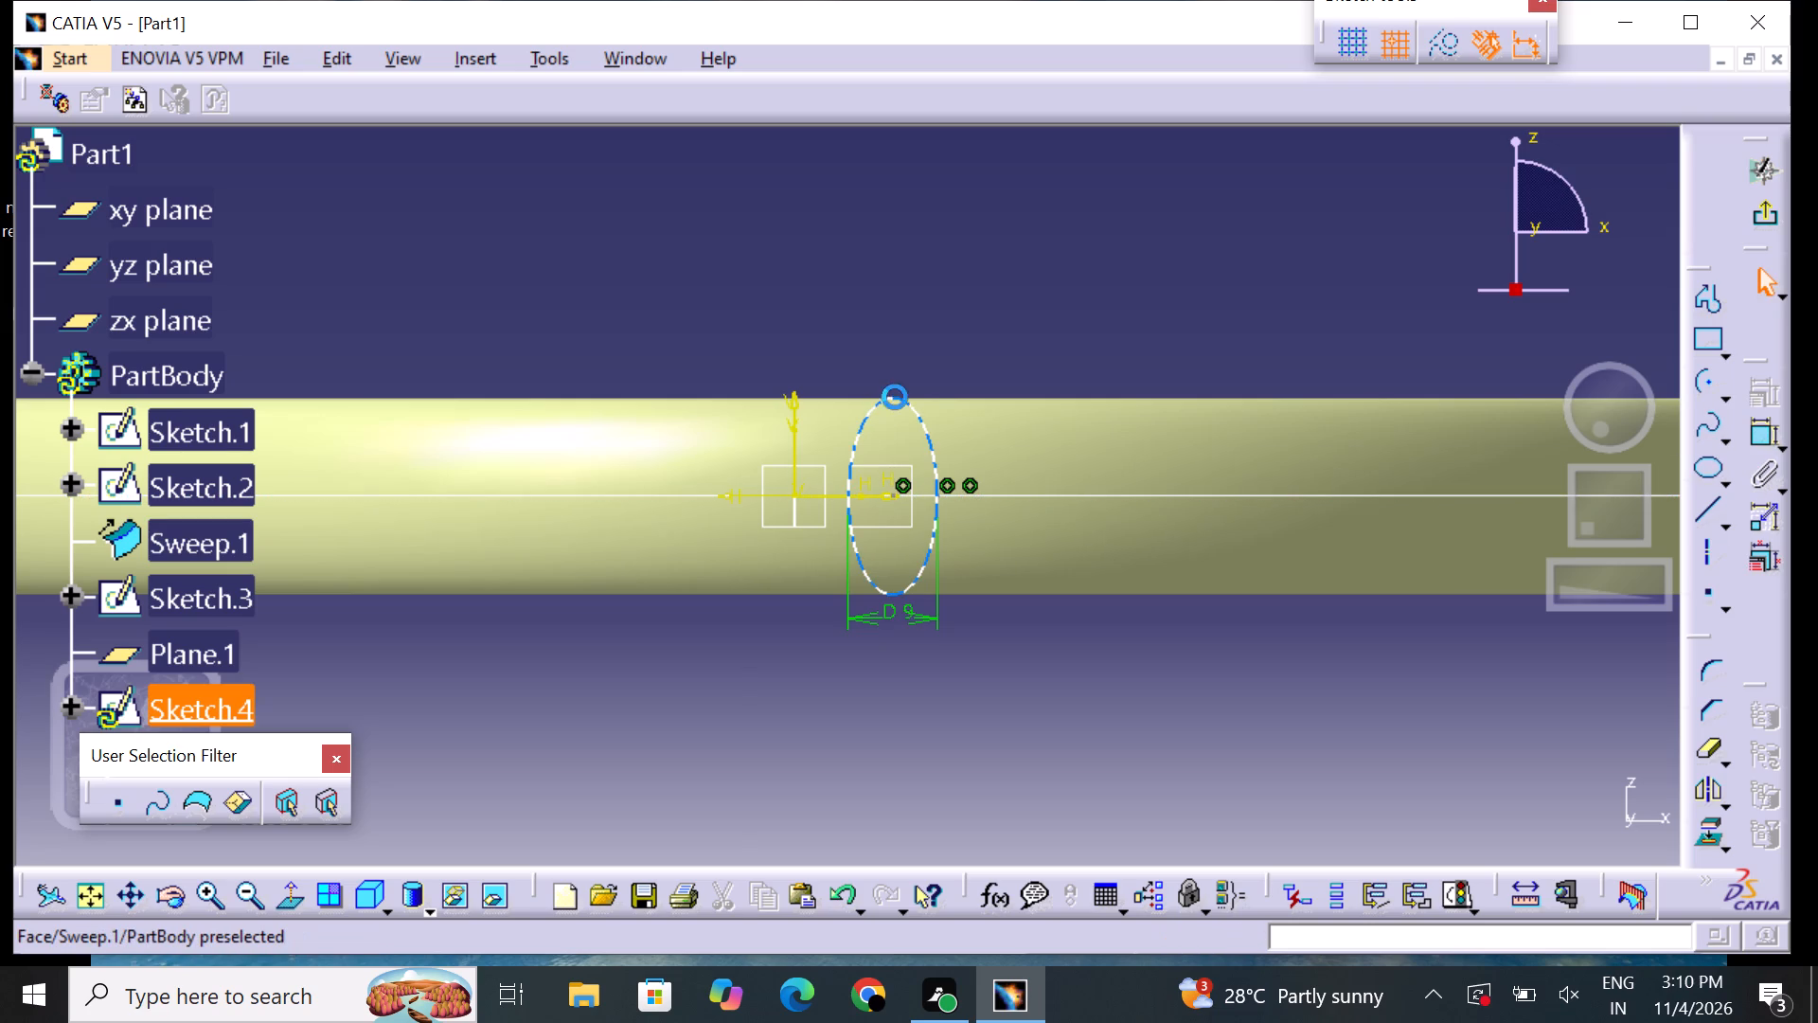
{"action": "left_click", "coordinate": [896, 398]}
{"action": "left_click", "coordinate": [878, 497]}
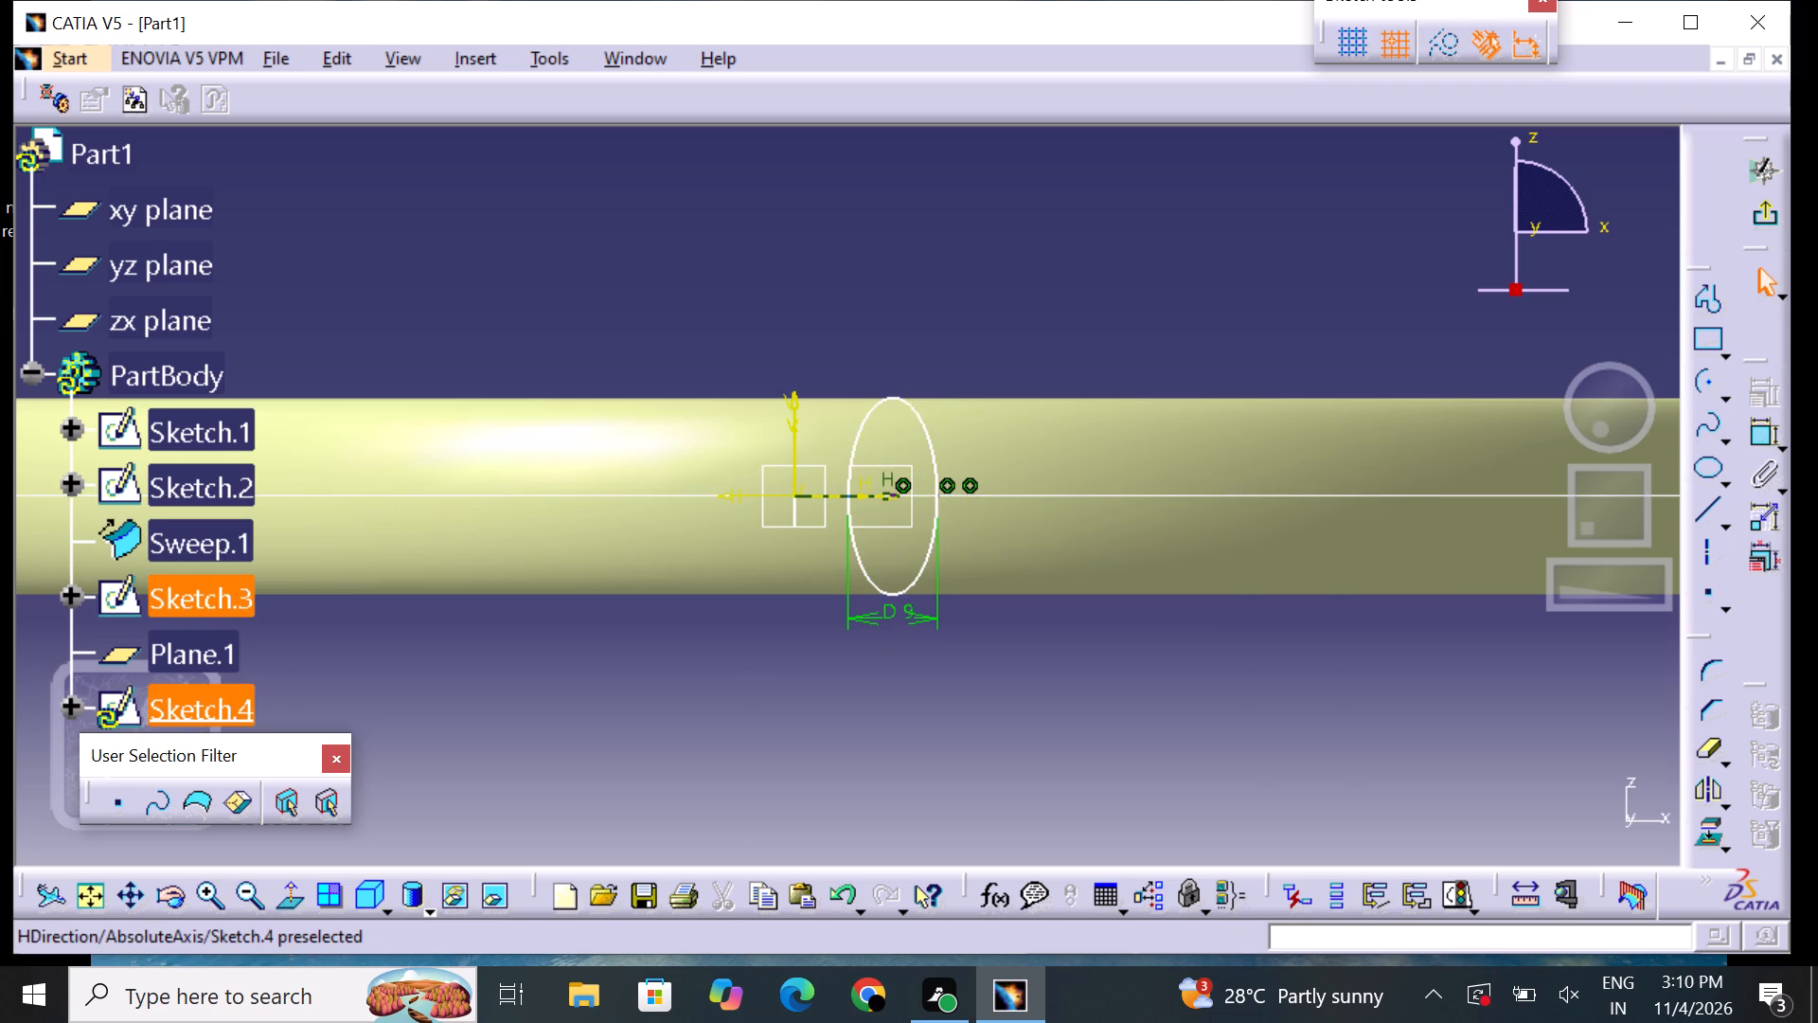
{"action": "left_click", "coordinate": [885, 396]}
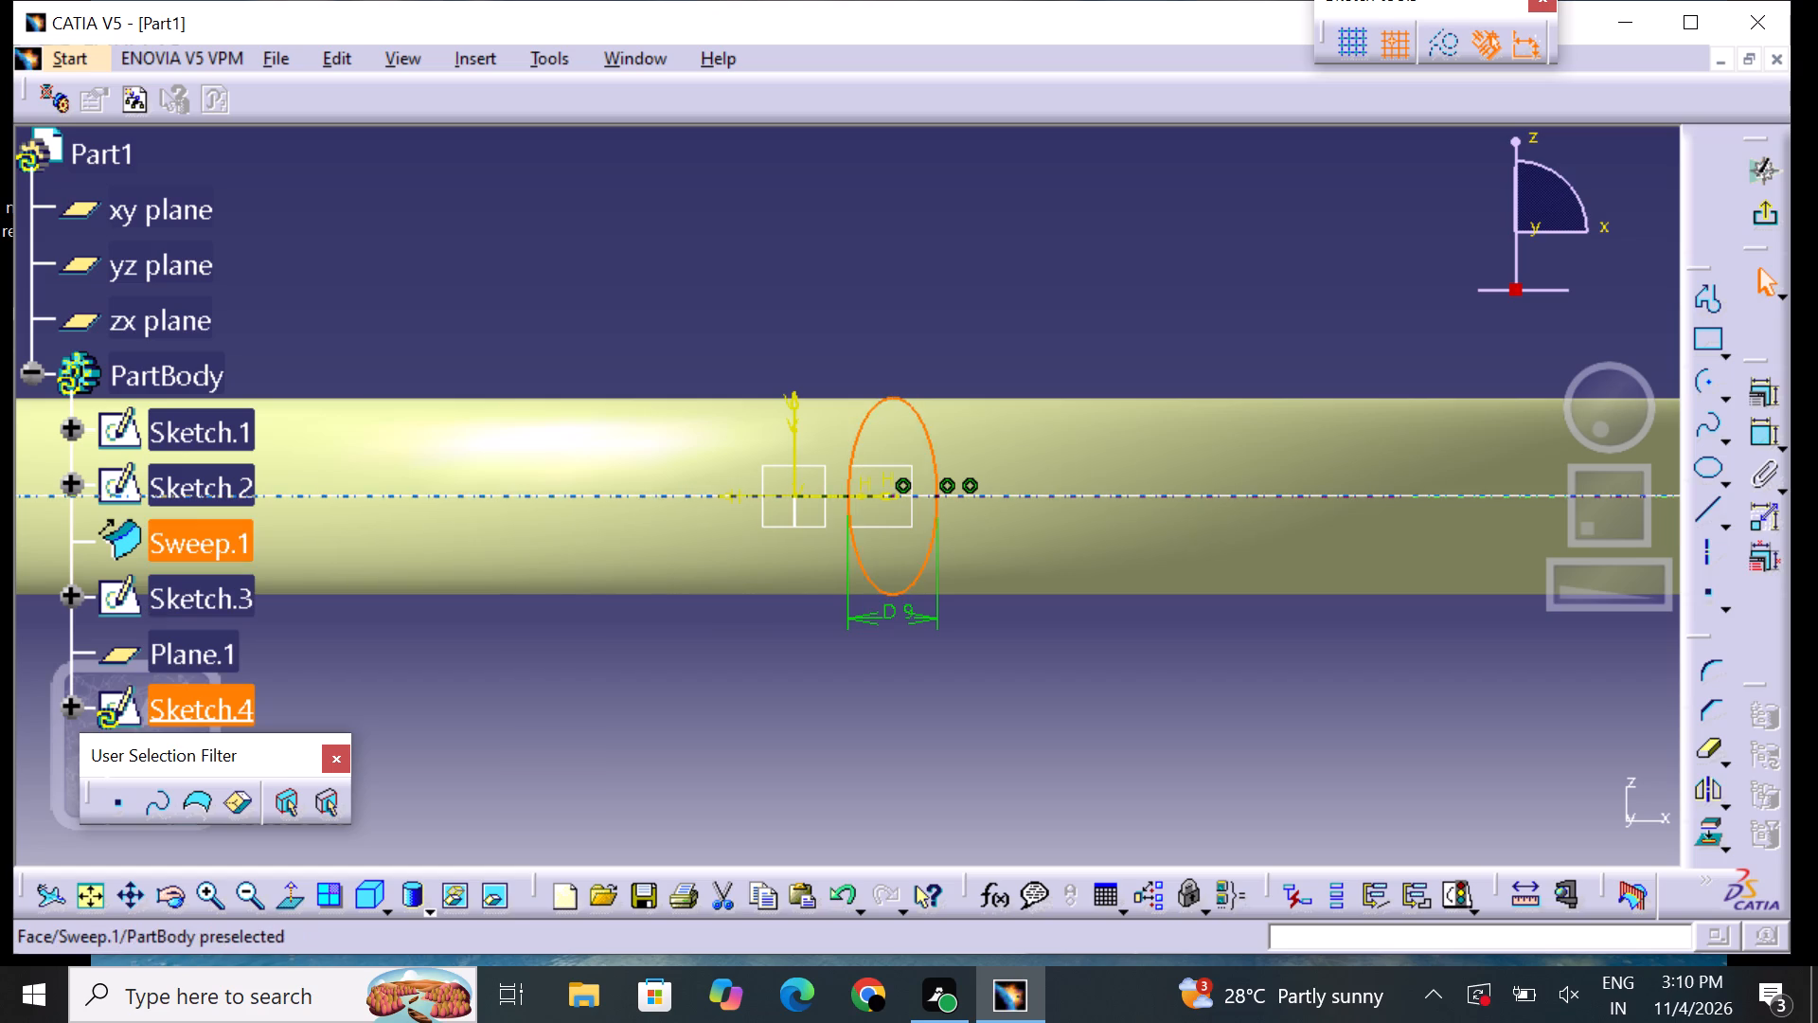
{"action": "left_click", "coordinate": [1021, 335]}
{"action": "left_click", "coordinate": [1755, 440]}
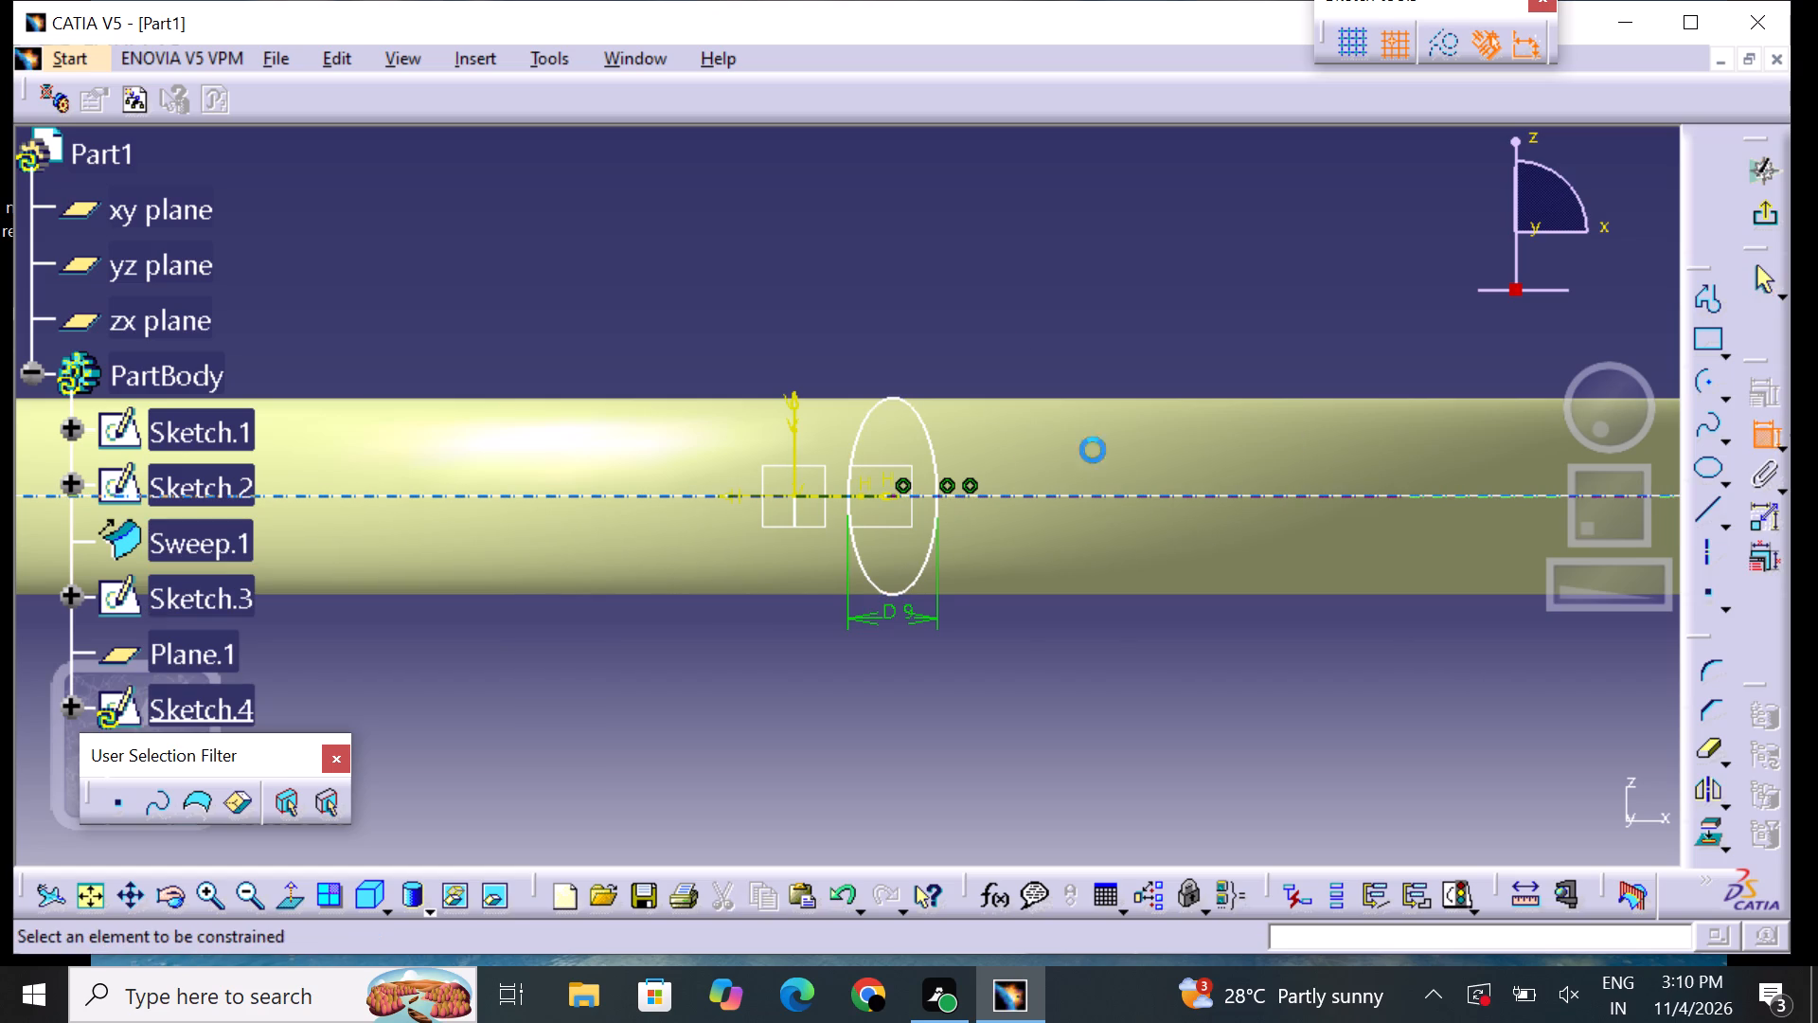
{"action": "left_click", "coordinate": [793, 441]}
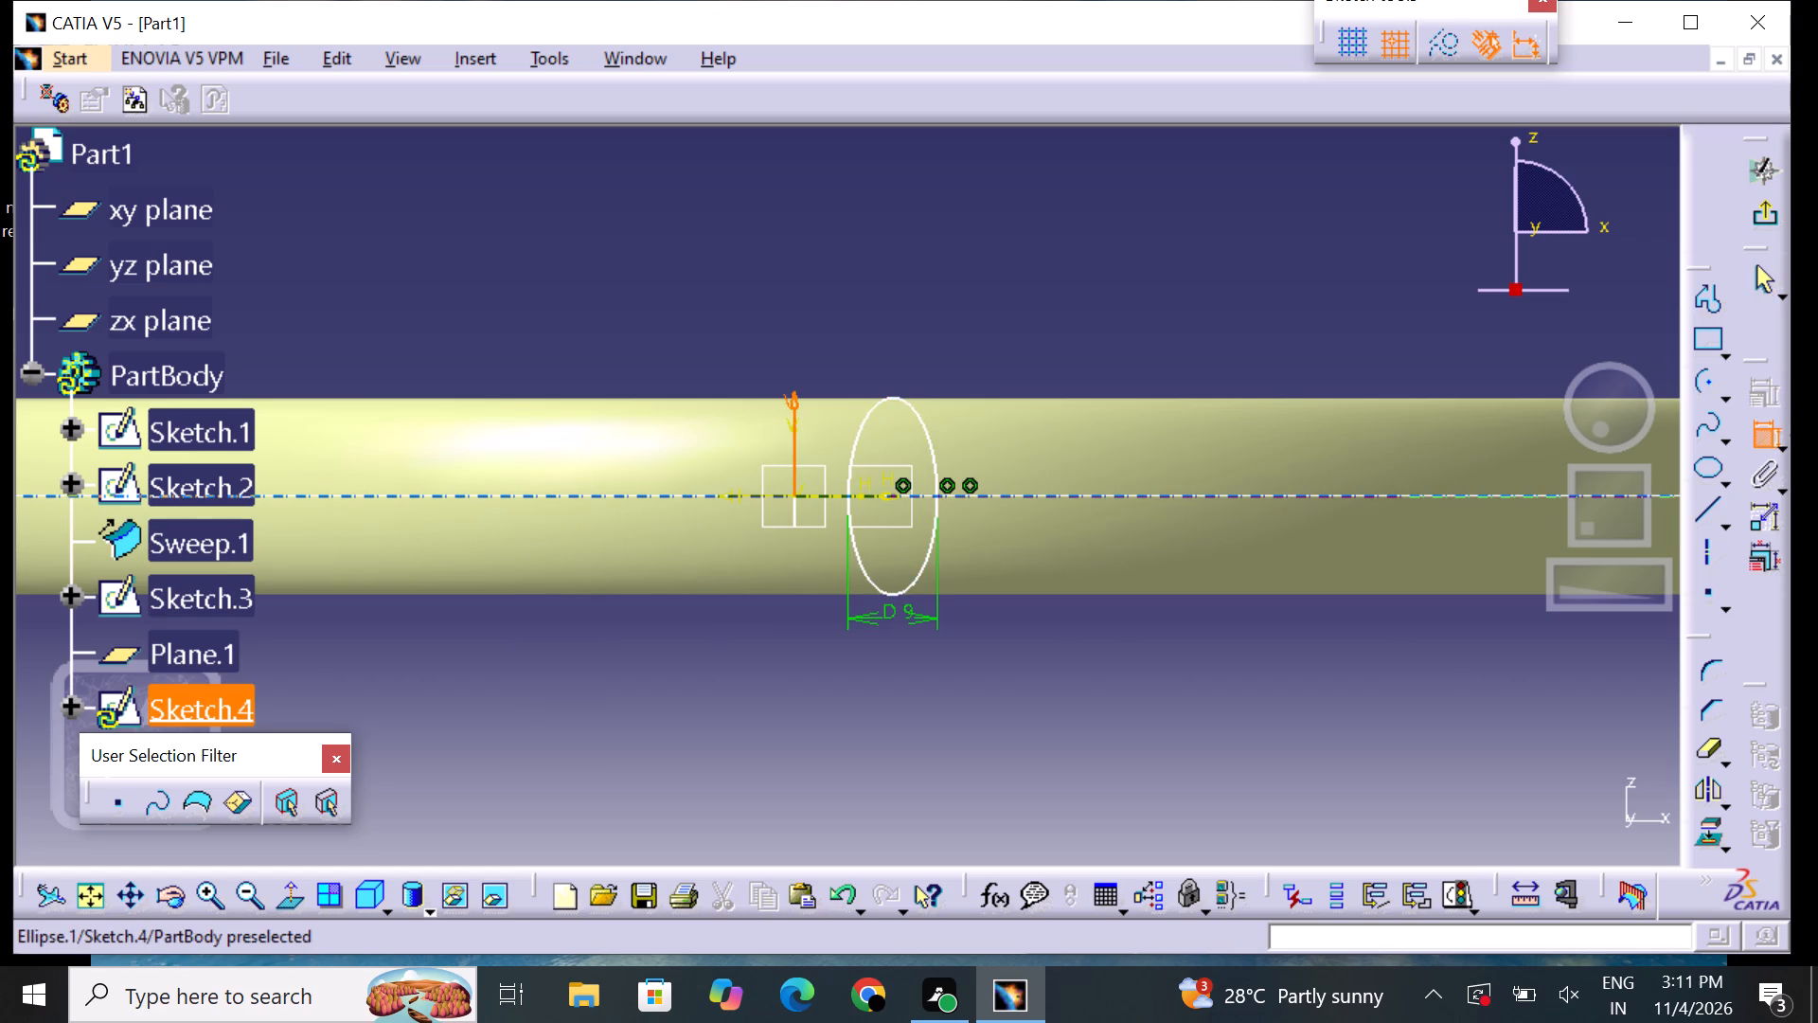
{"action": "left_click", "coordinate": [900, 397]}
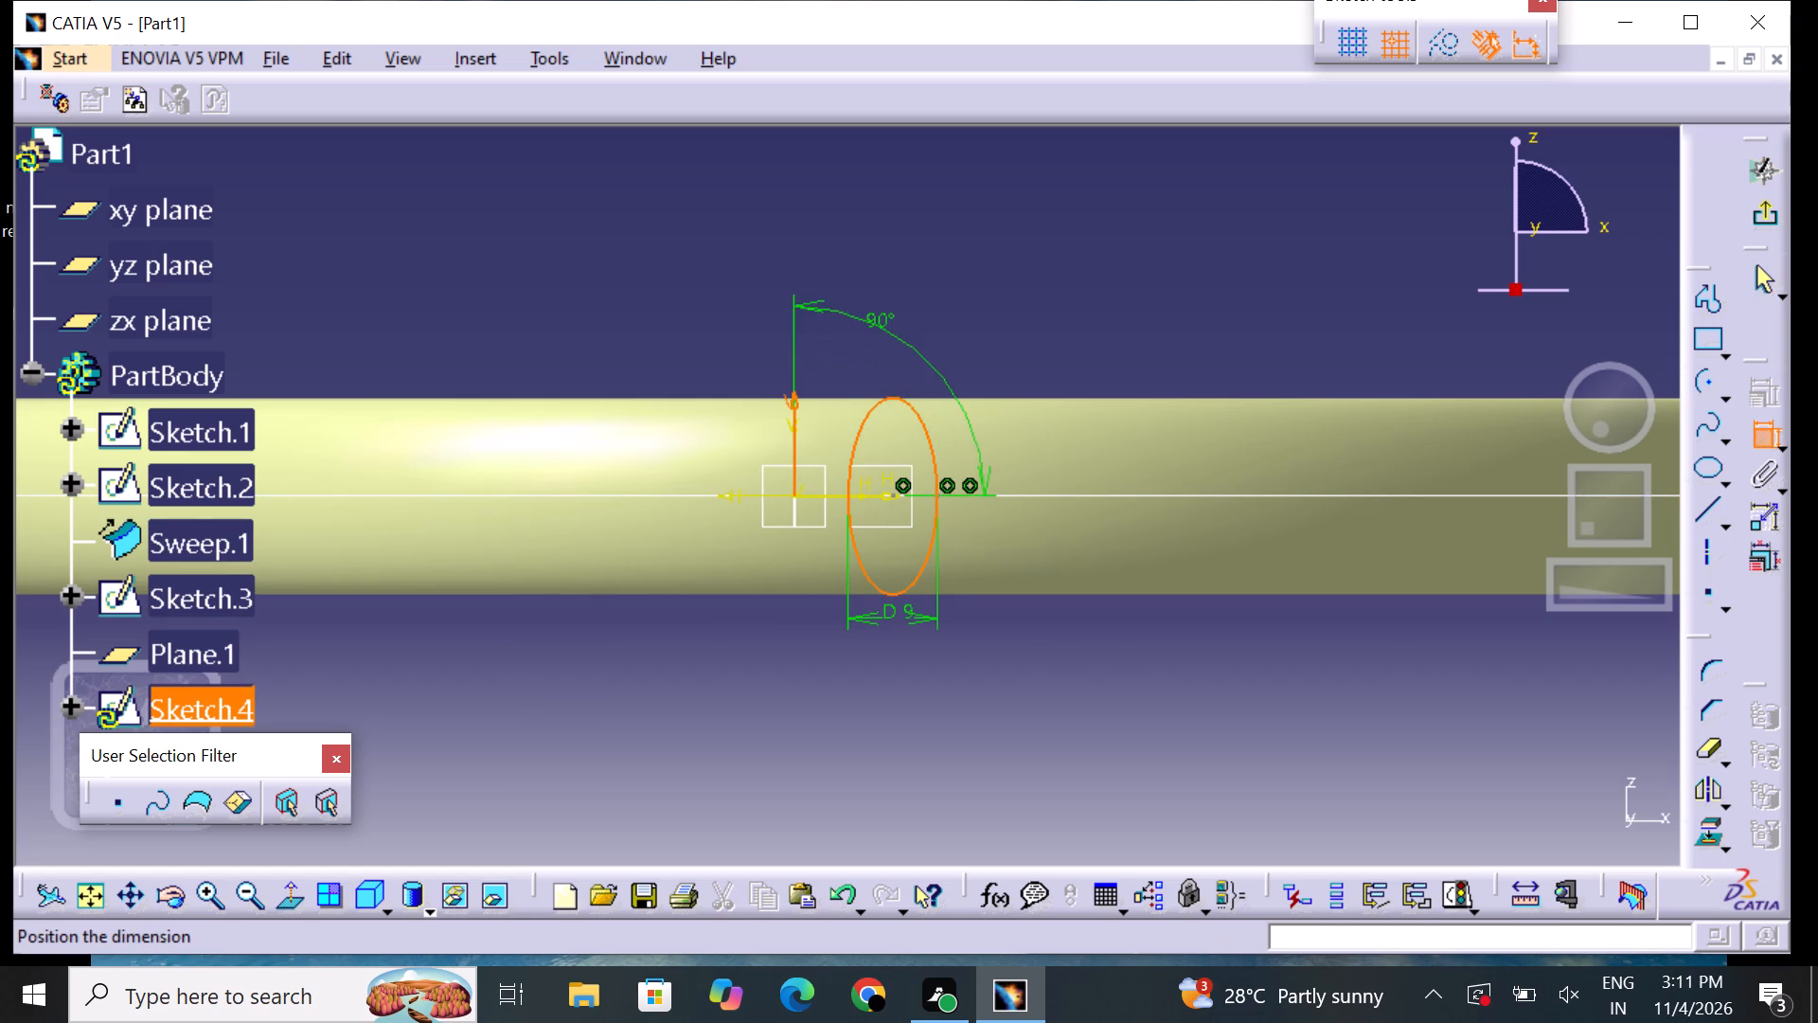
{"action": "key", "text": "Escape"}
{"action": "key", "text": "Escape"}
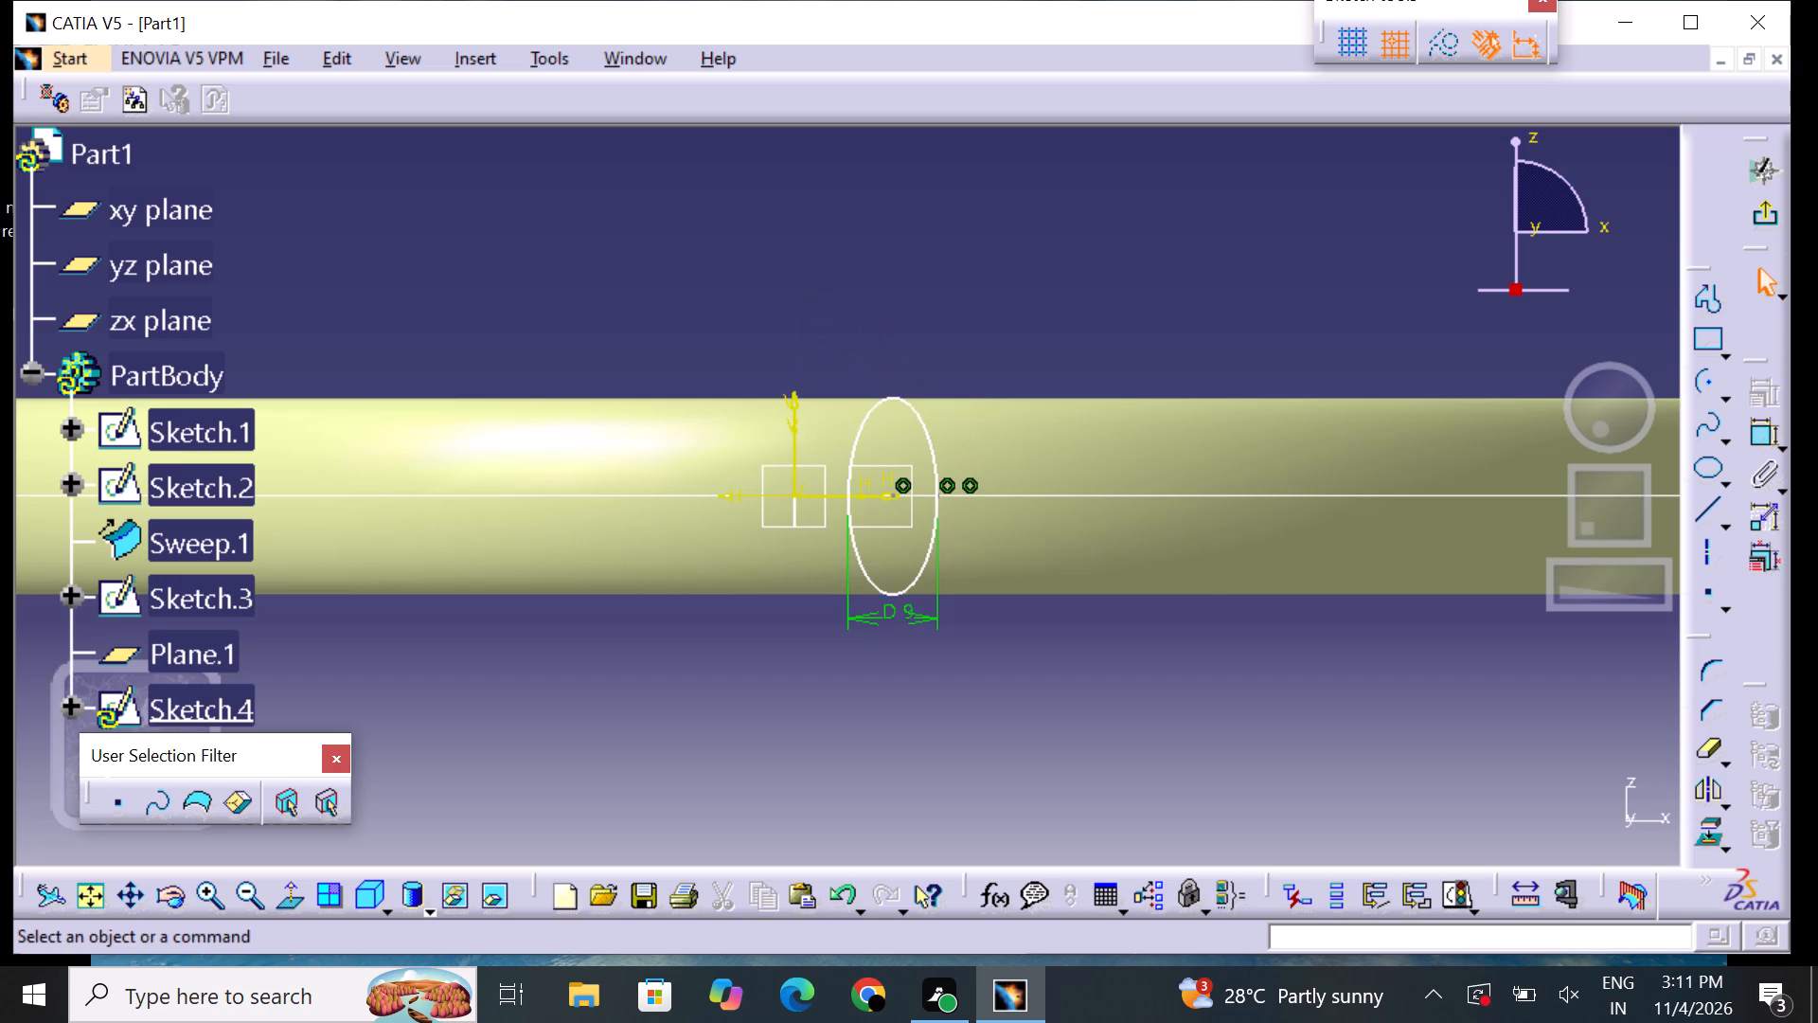
Dimension the vertical distance from the horizontal axis to the top of the ellipse and set it to 8.25 mm.
{"action": "left_click", "coordinate": [1760, 444]}
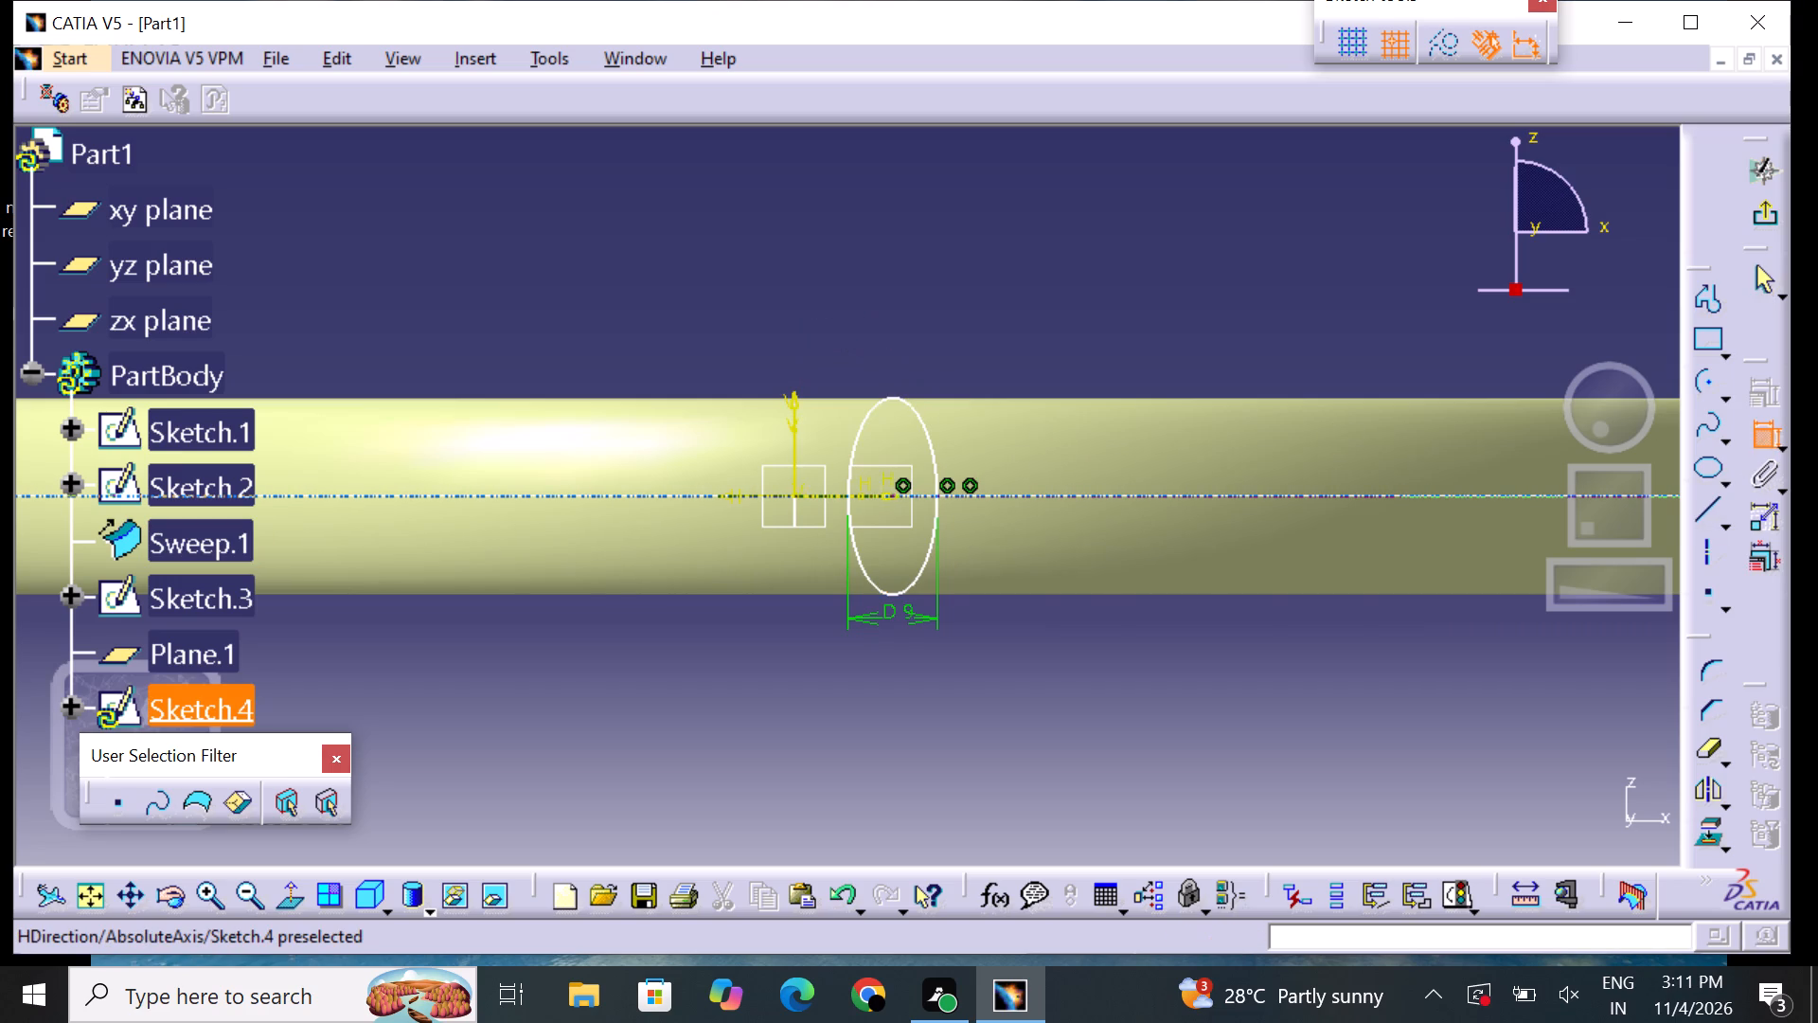
{"action": "left_click", "coordinate": [874, 493]}
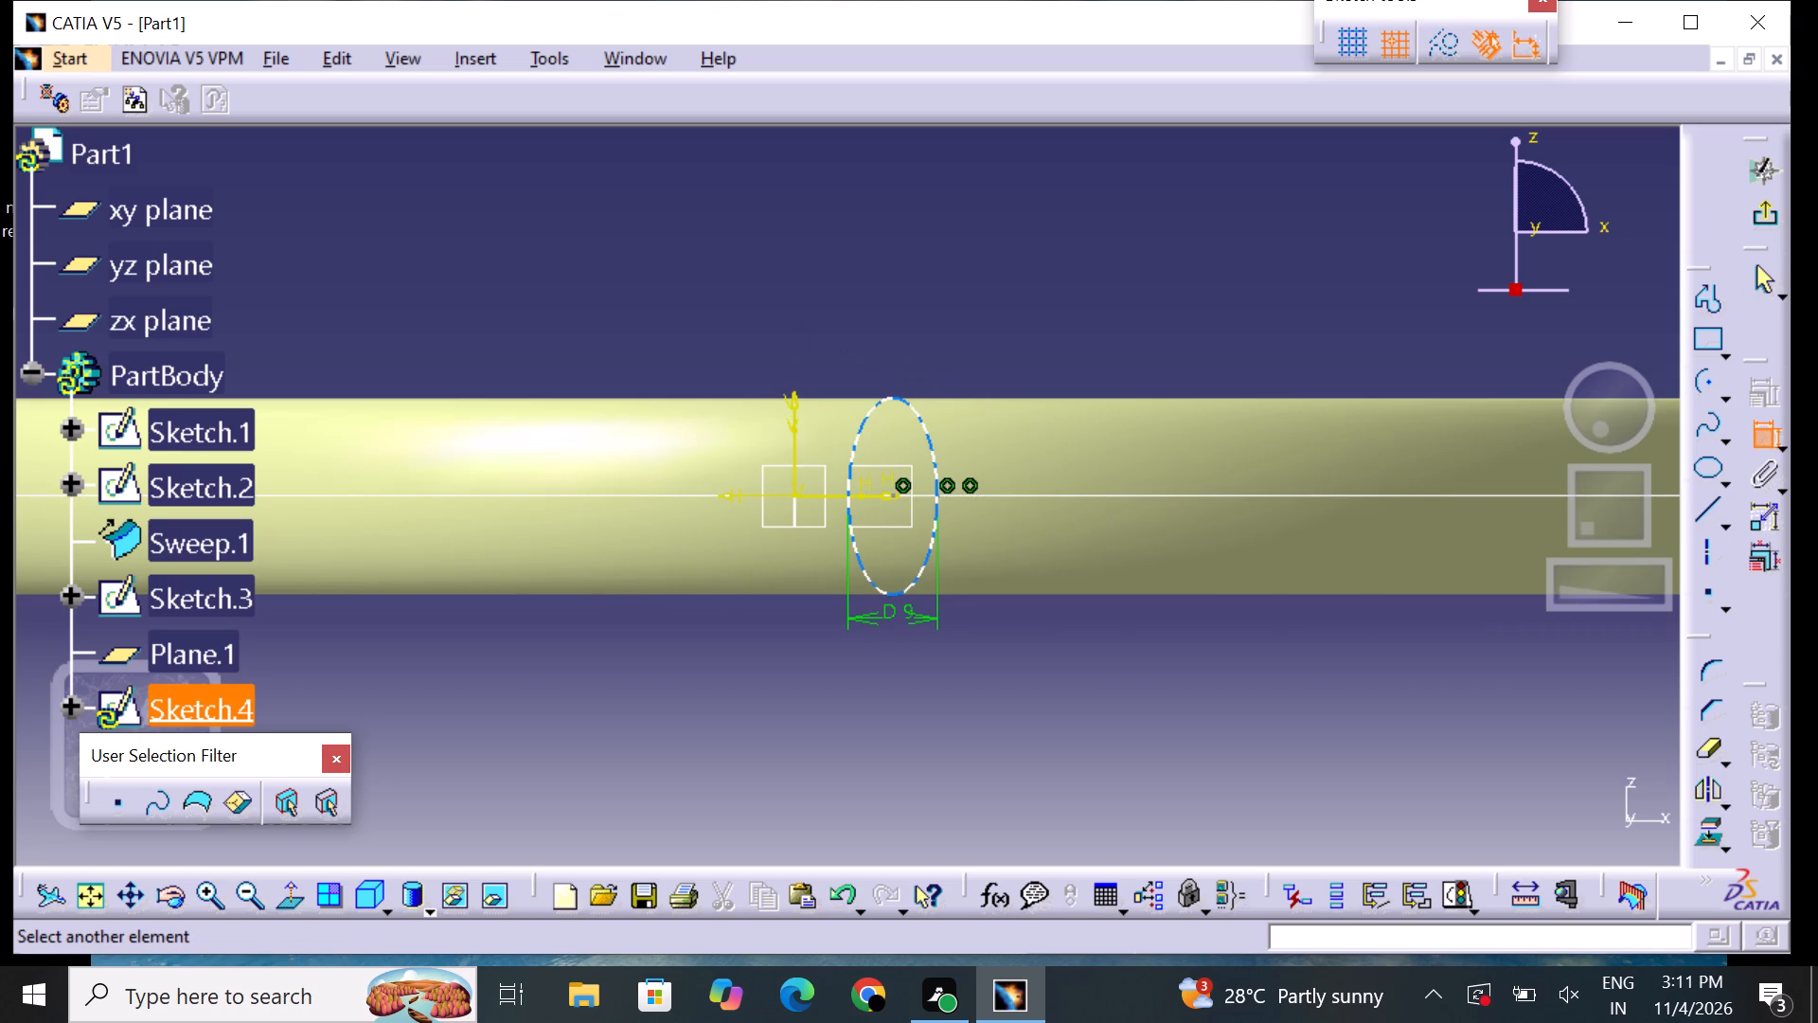
{"action": "left_click", "coordinate": [896, 398]}
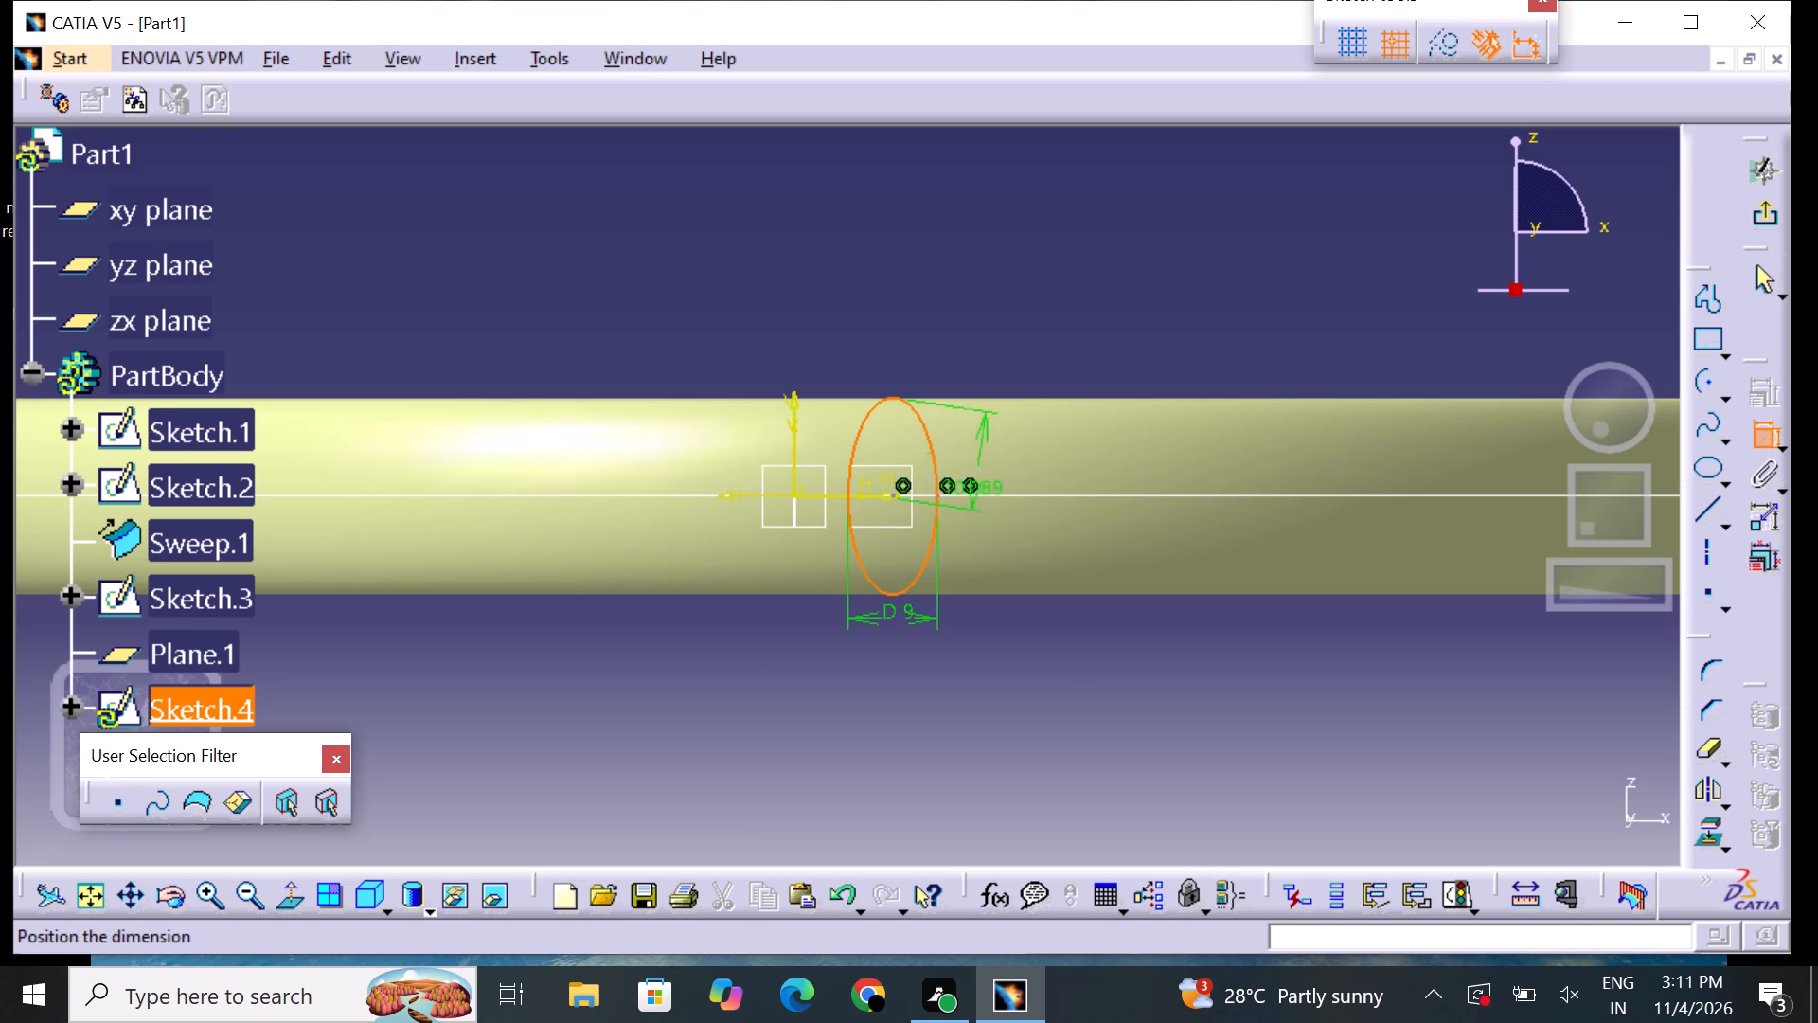
{"action": "right_click", "coordinate": [1071, 501]}
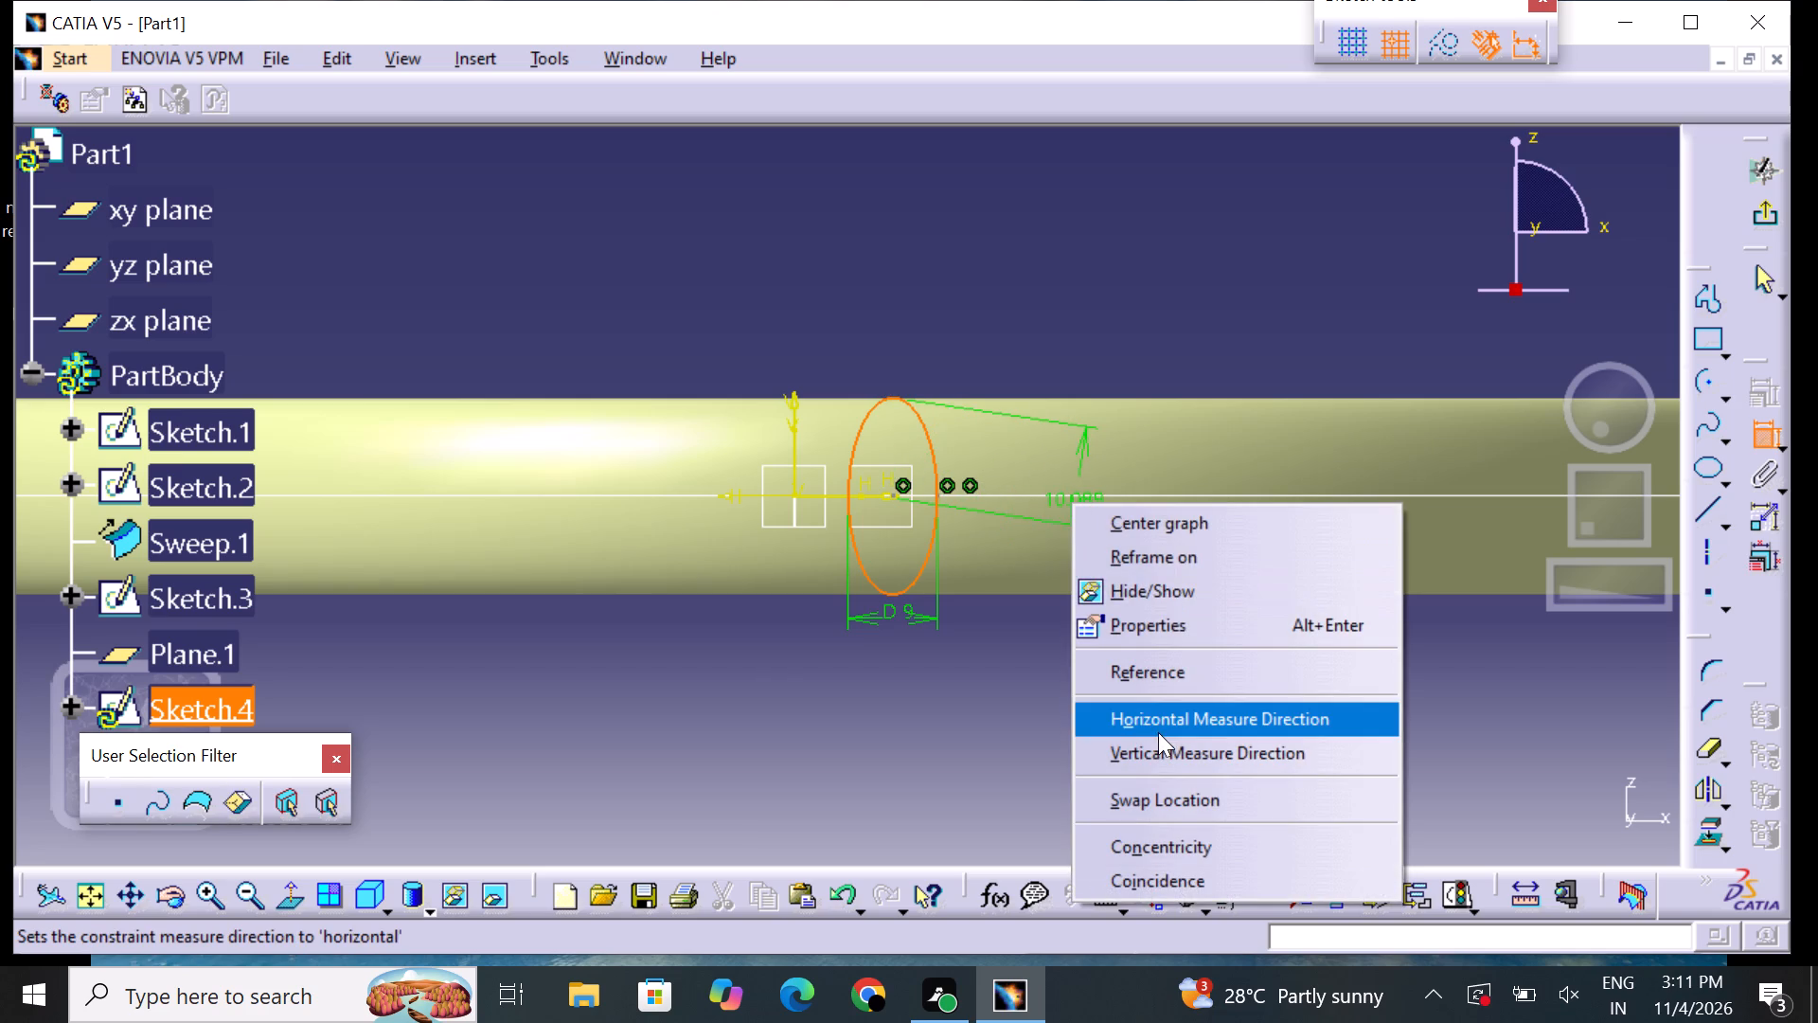
{"action": "left_click", "coordinate": [1159, 743]}
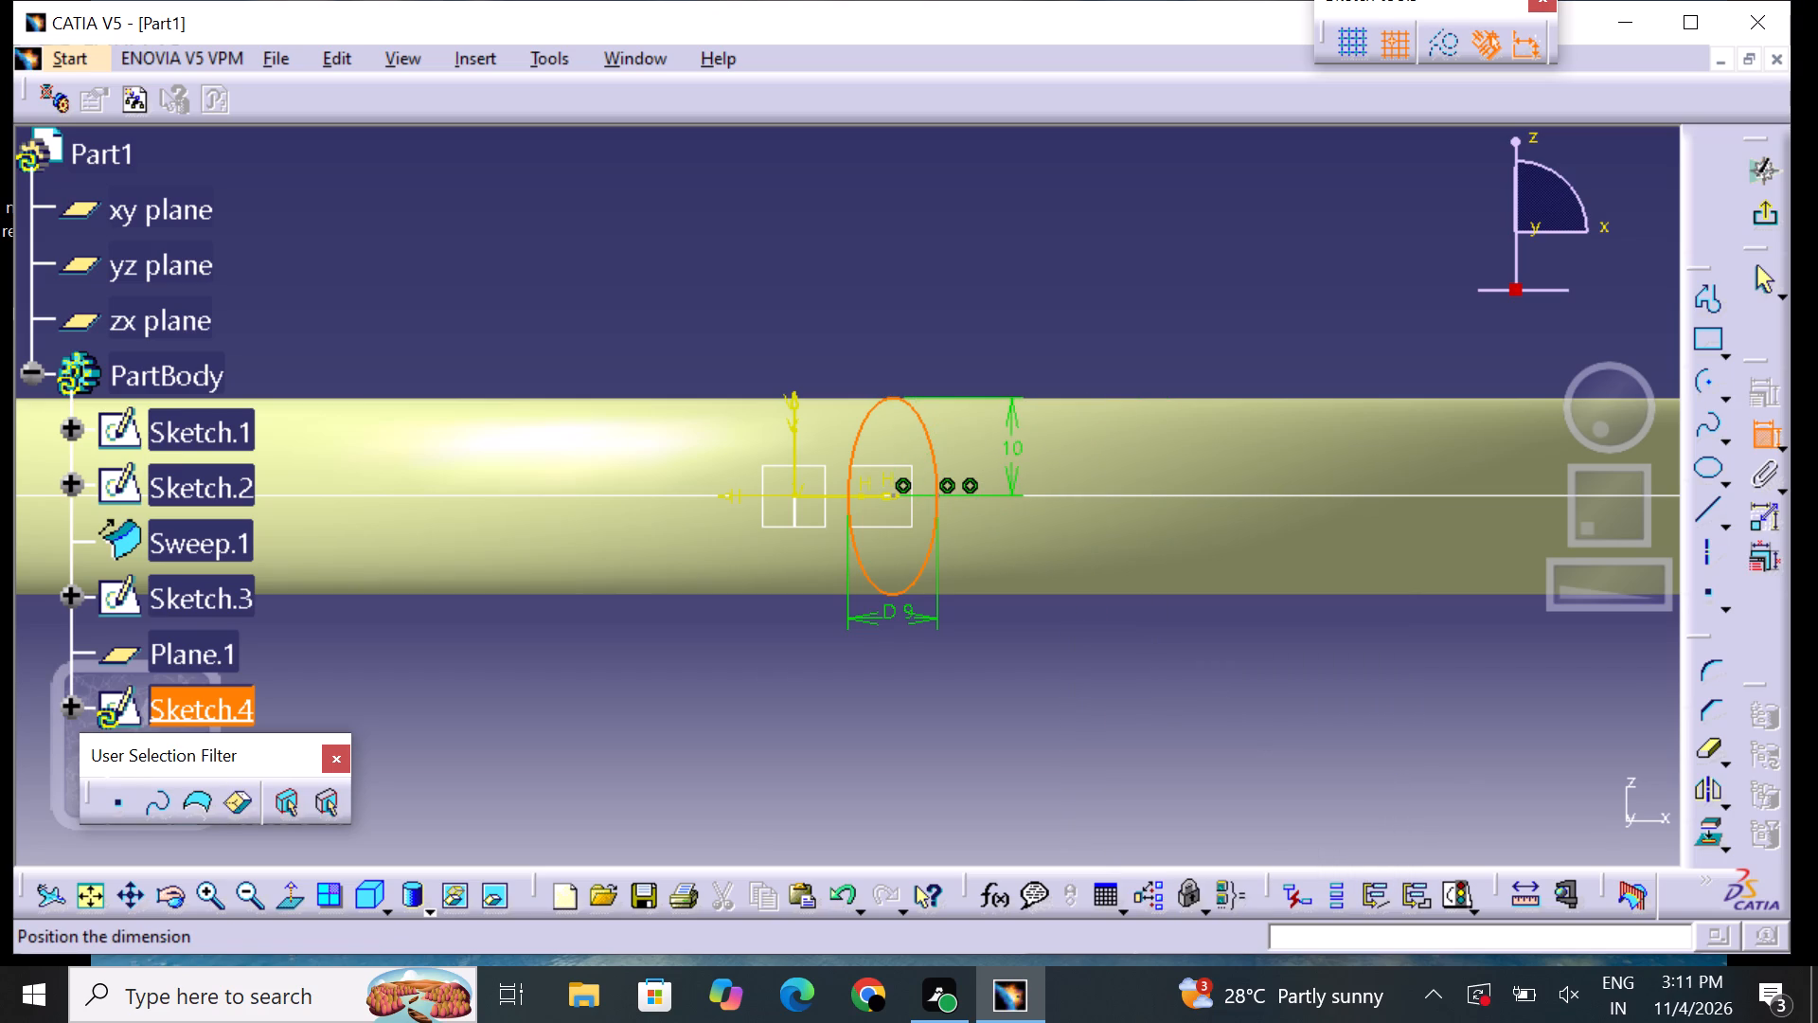
{"action": "left_click", "coordinate": [1013, 448]}
{"action": "double_click", "coordinate": [1013, 448]}
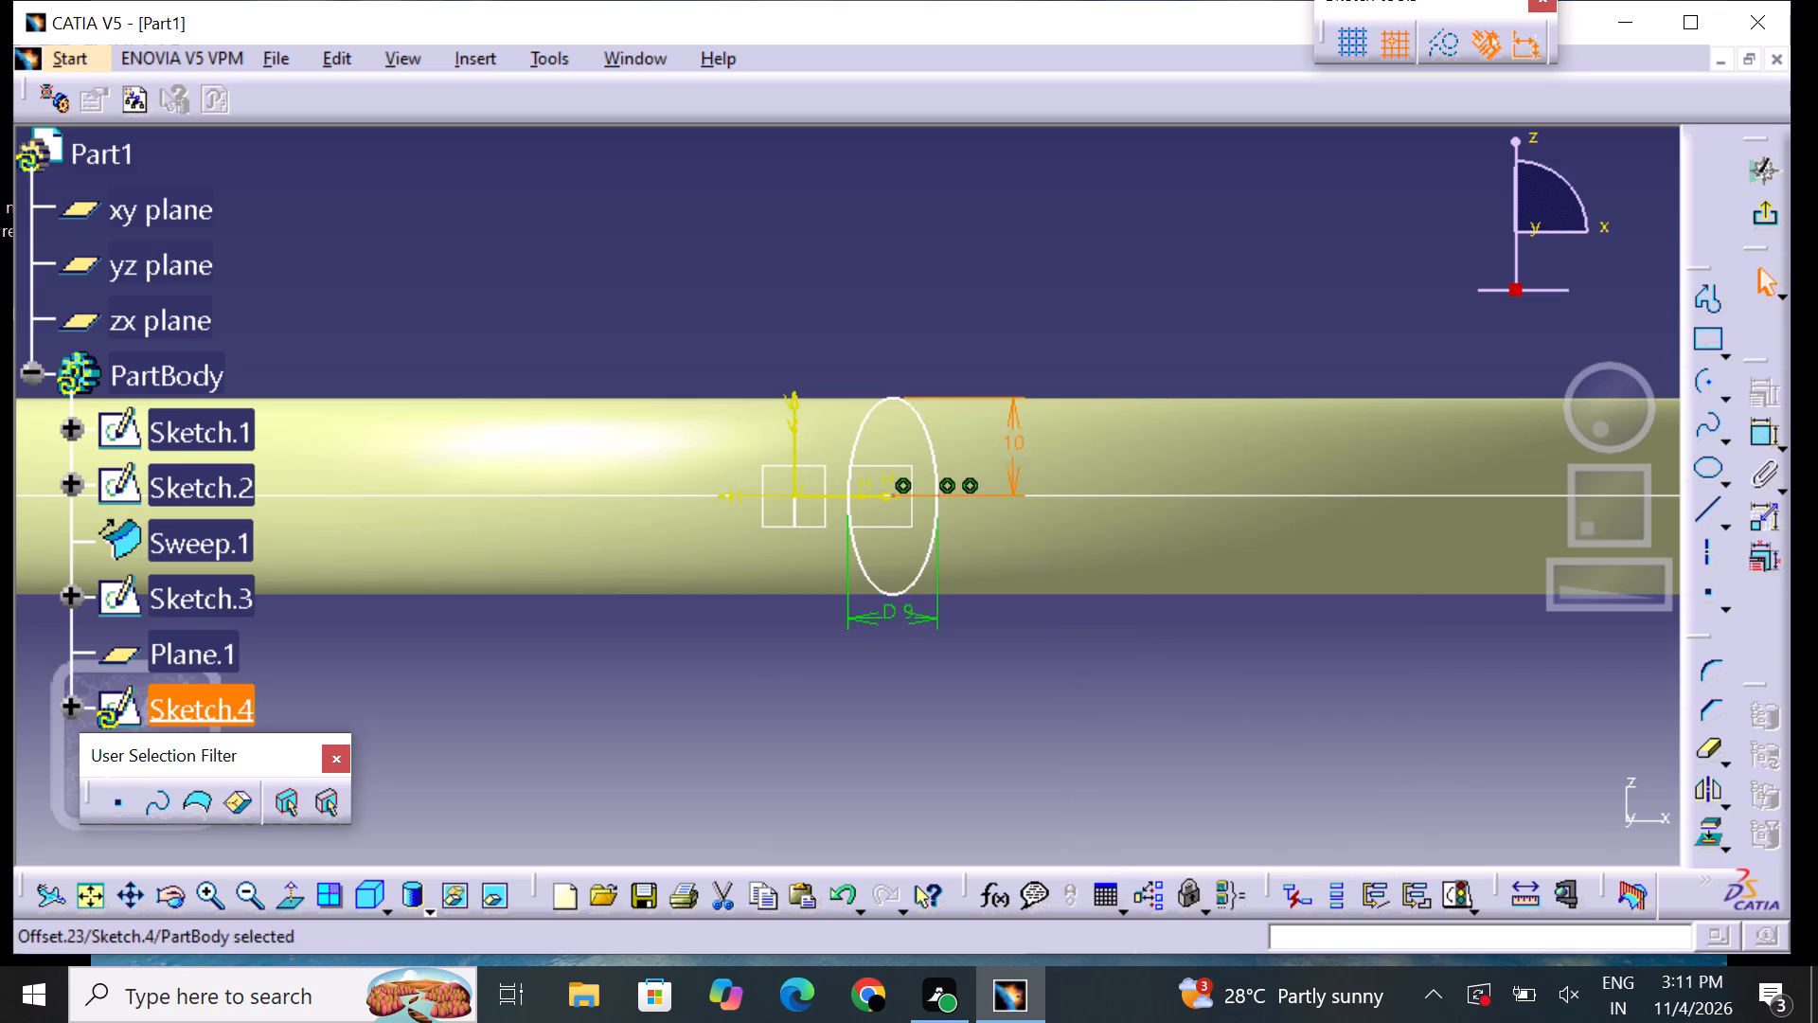
{"action": "key", "text": "BackSpace"}
{"action": "type", "text": "8.3"}
{"action": "key", "text": "BackSpace"}
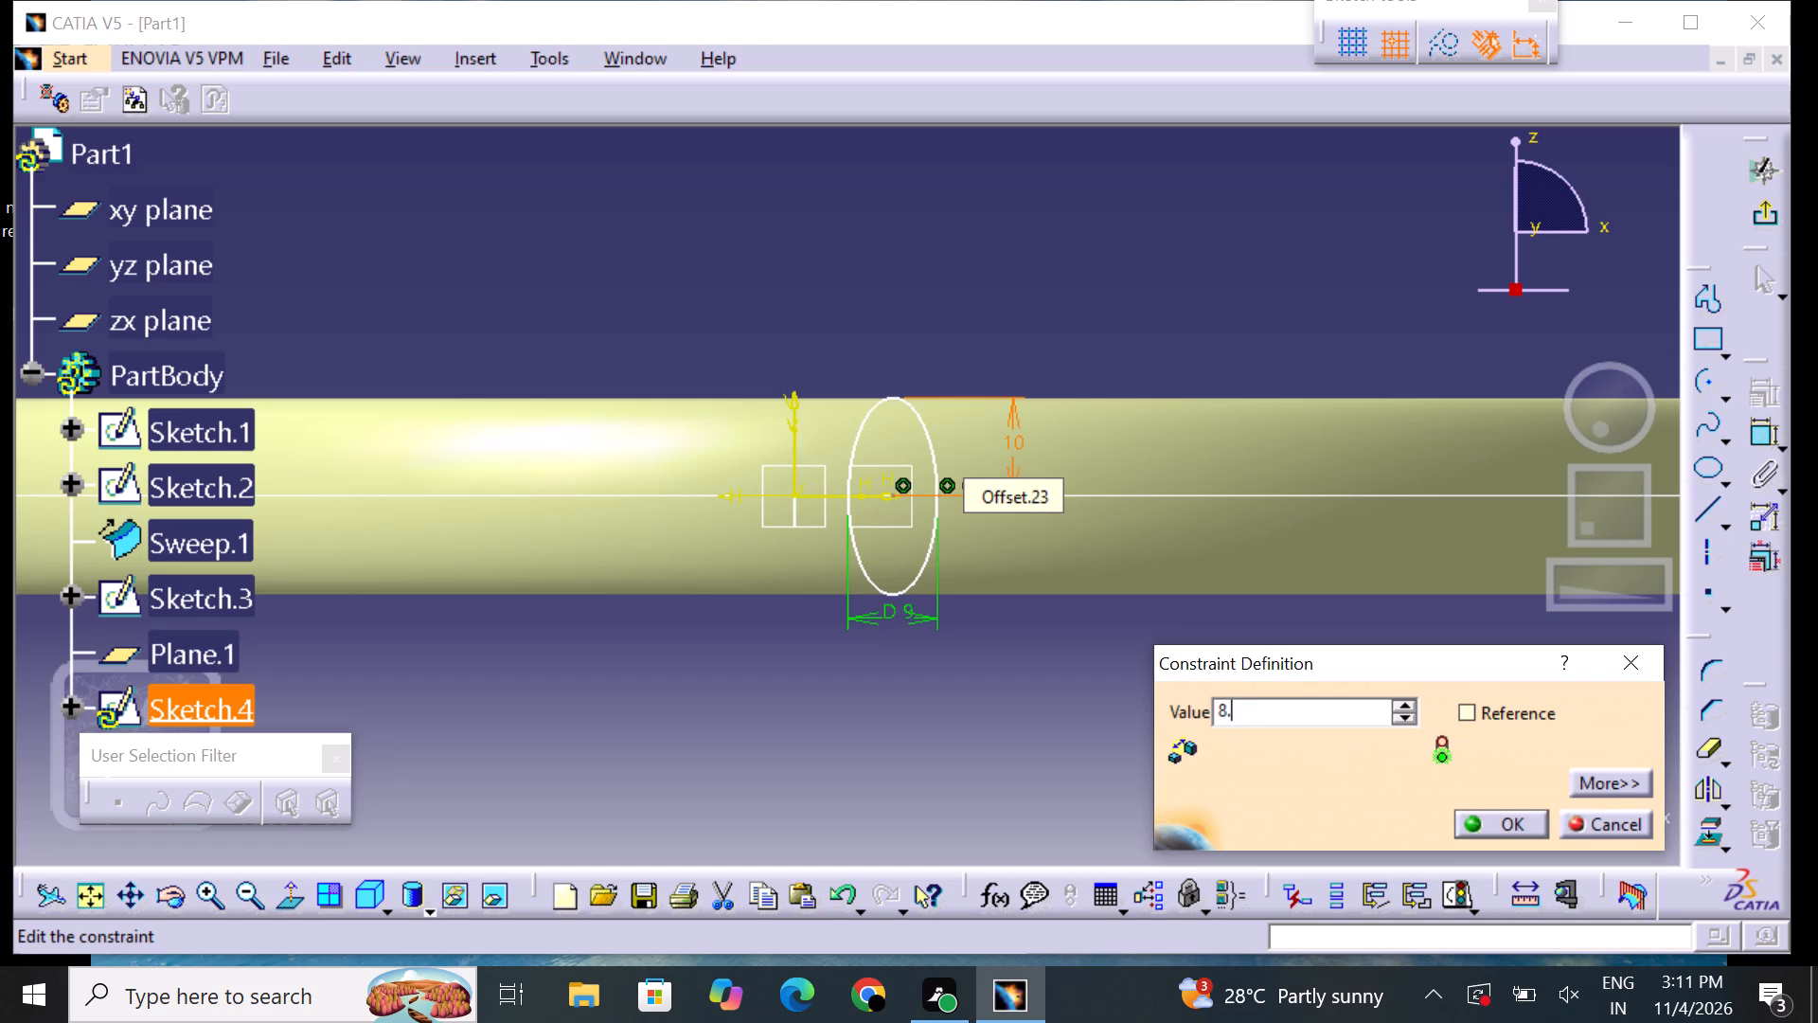
{"action": "type", "text": "25"}
{"action": "key", "text": "Return"}
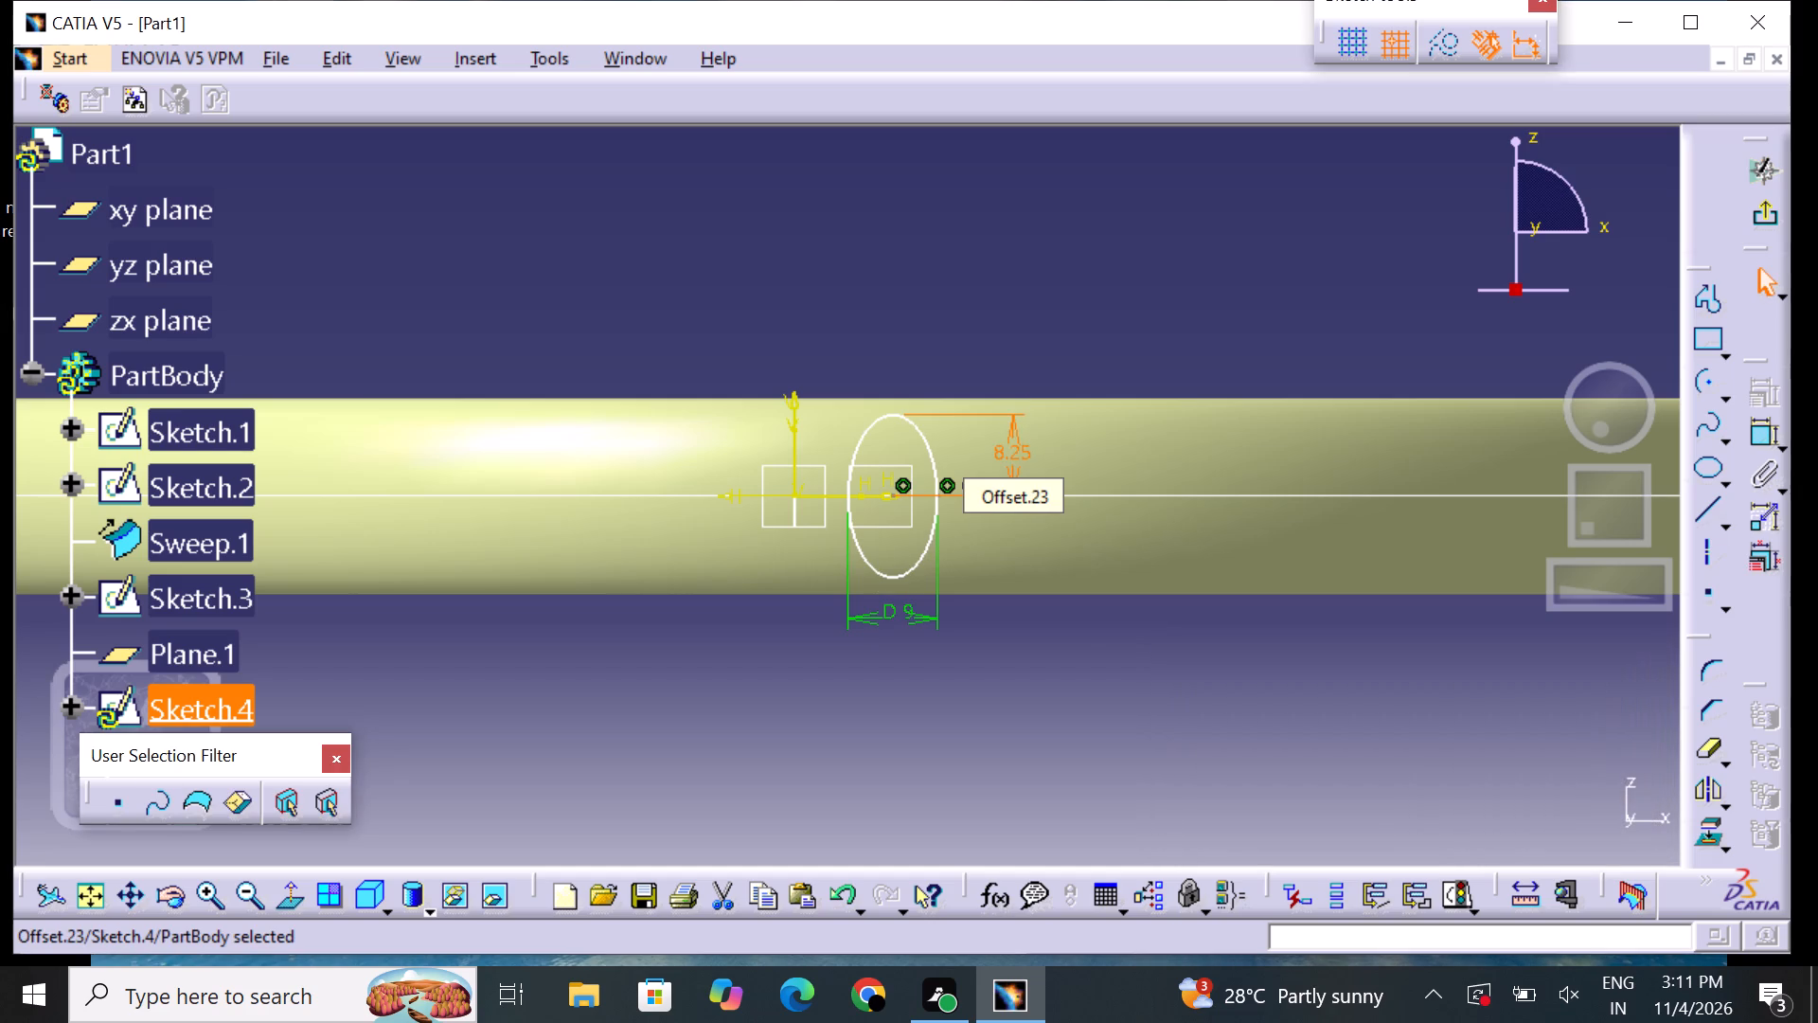
{"action": "left_click", "coordinate": [1061, 654]}
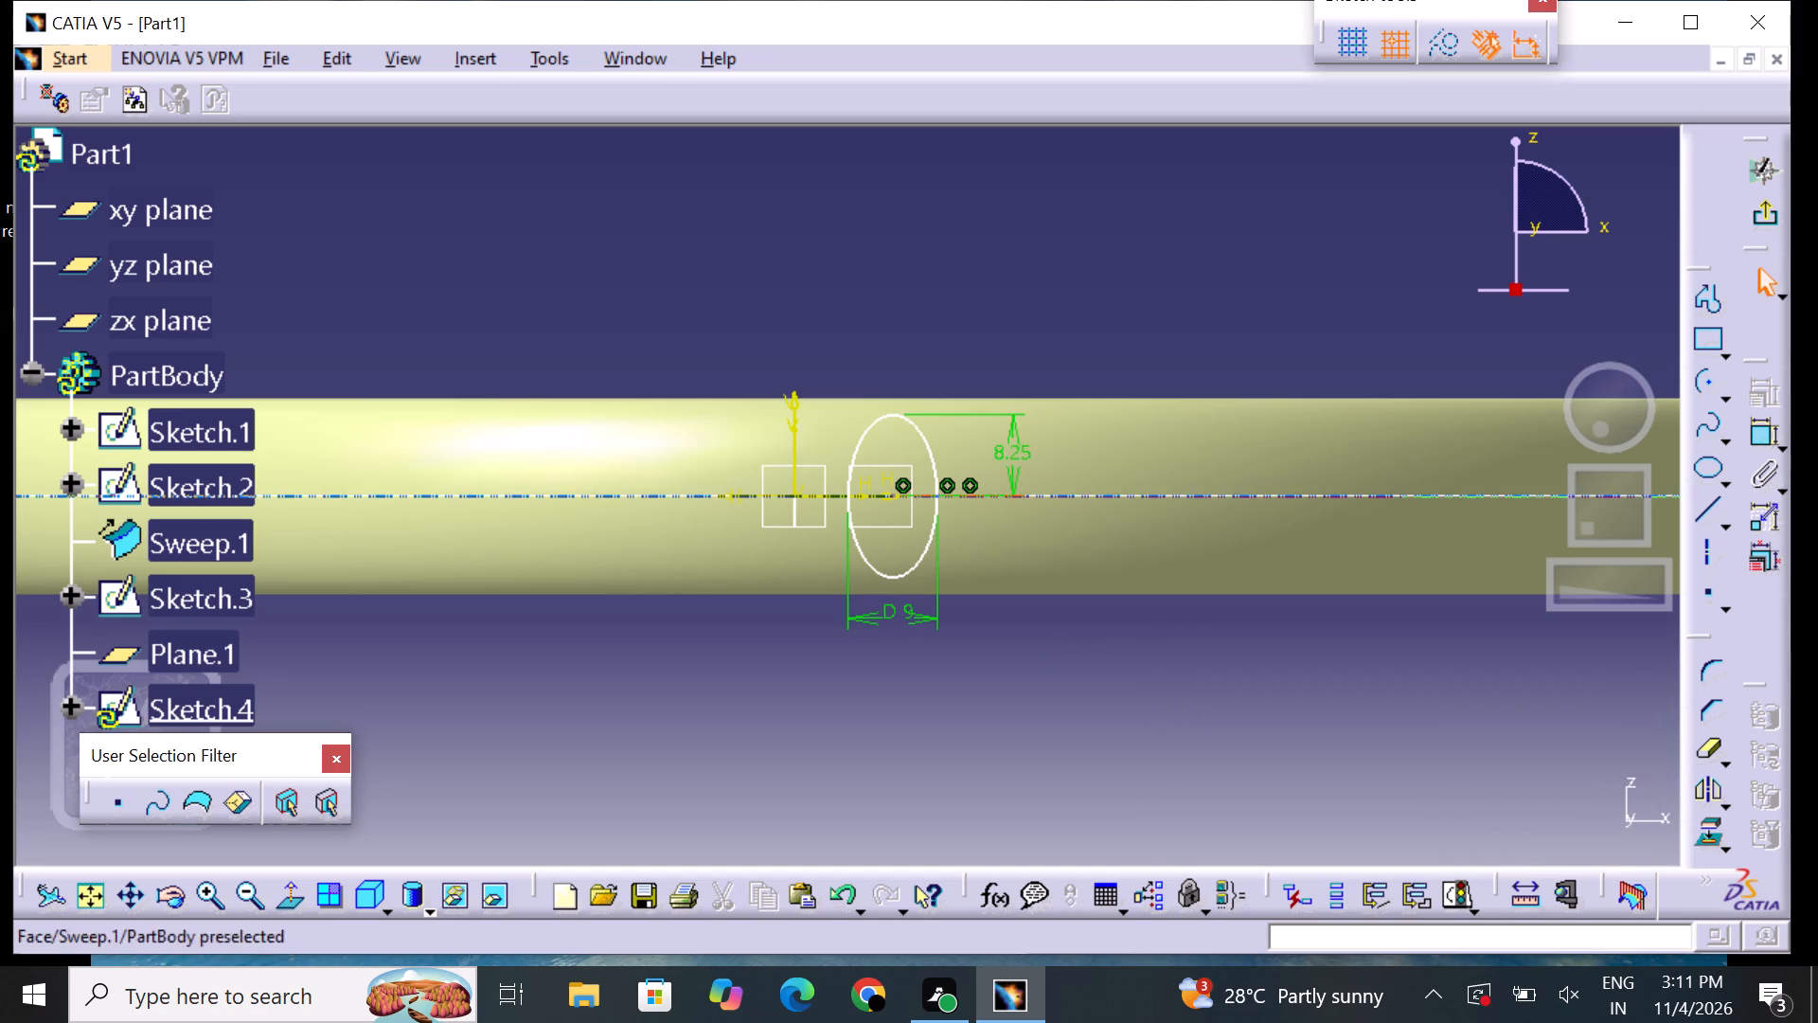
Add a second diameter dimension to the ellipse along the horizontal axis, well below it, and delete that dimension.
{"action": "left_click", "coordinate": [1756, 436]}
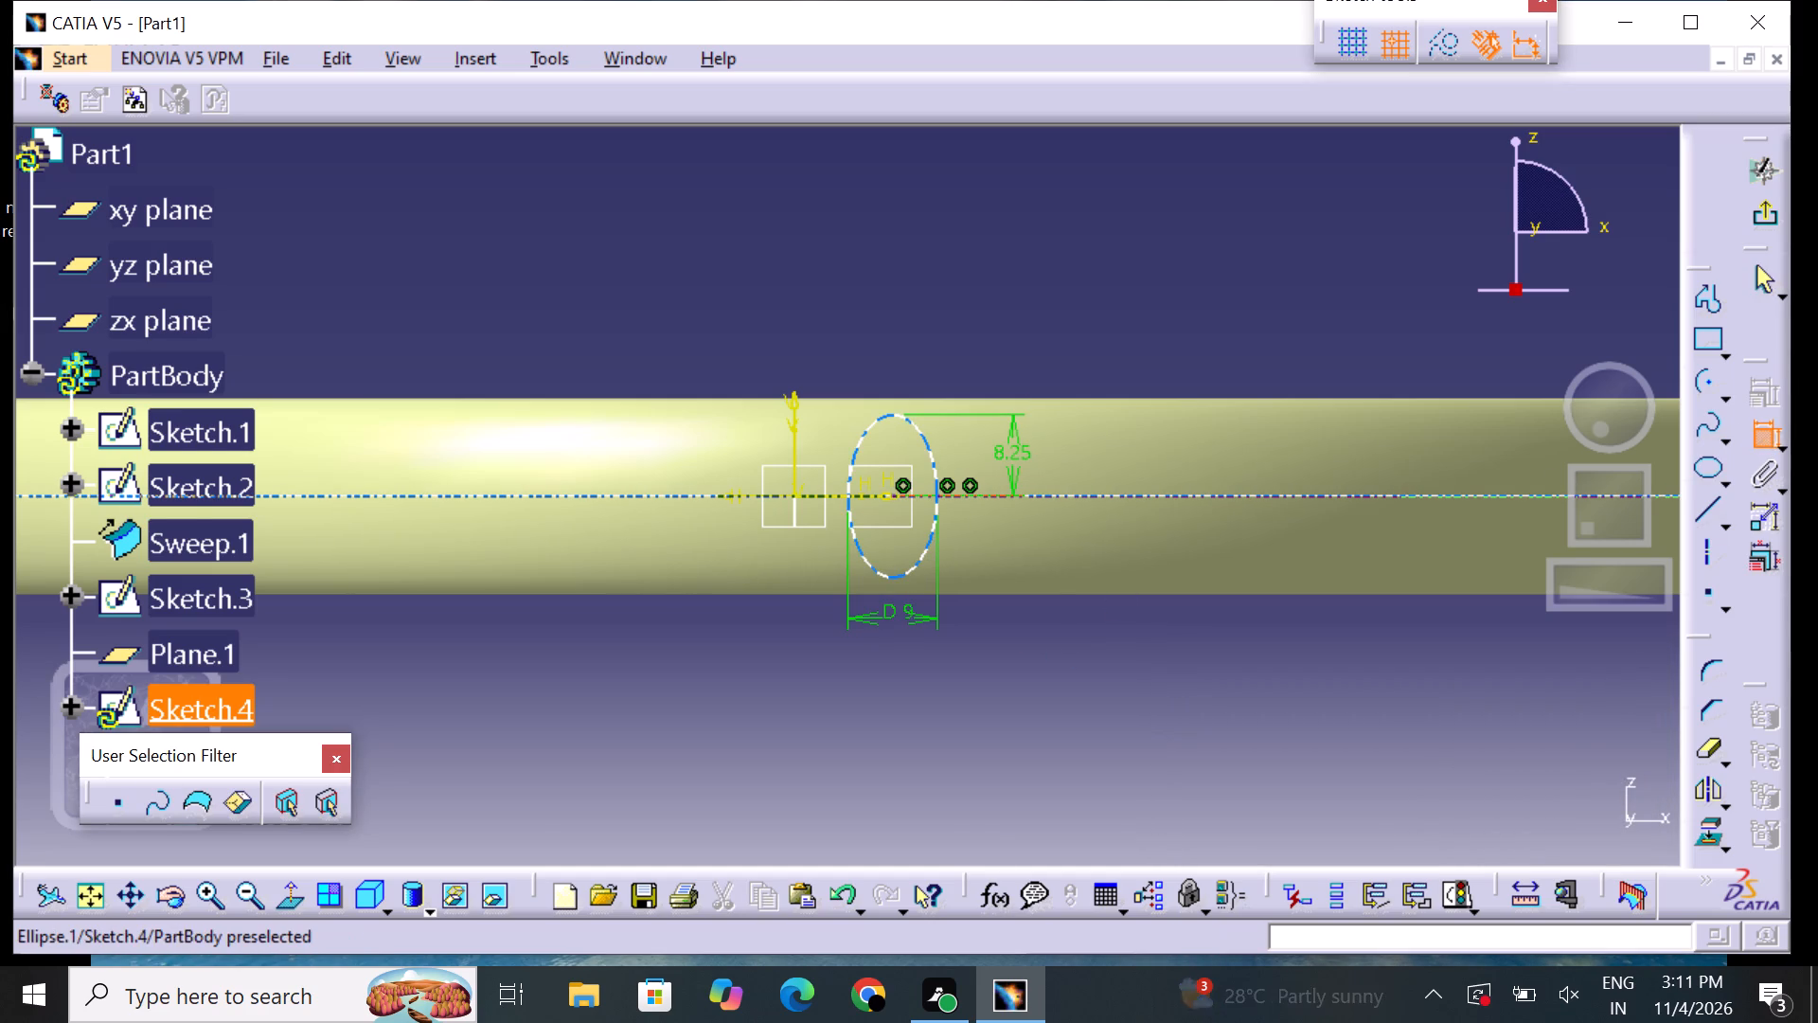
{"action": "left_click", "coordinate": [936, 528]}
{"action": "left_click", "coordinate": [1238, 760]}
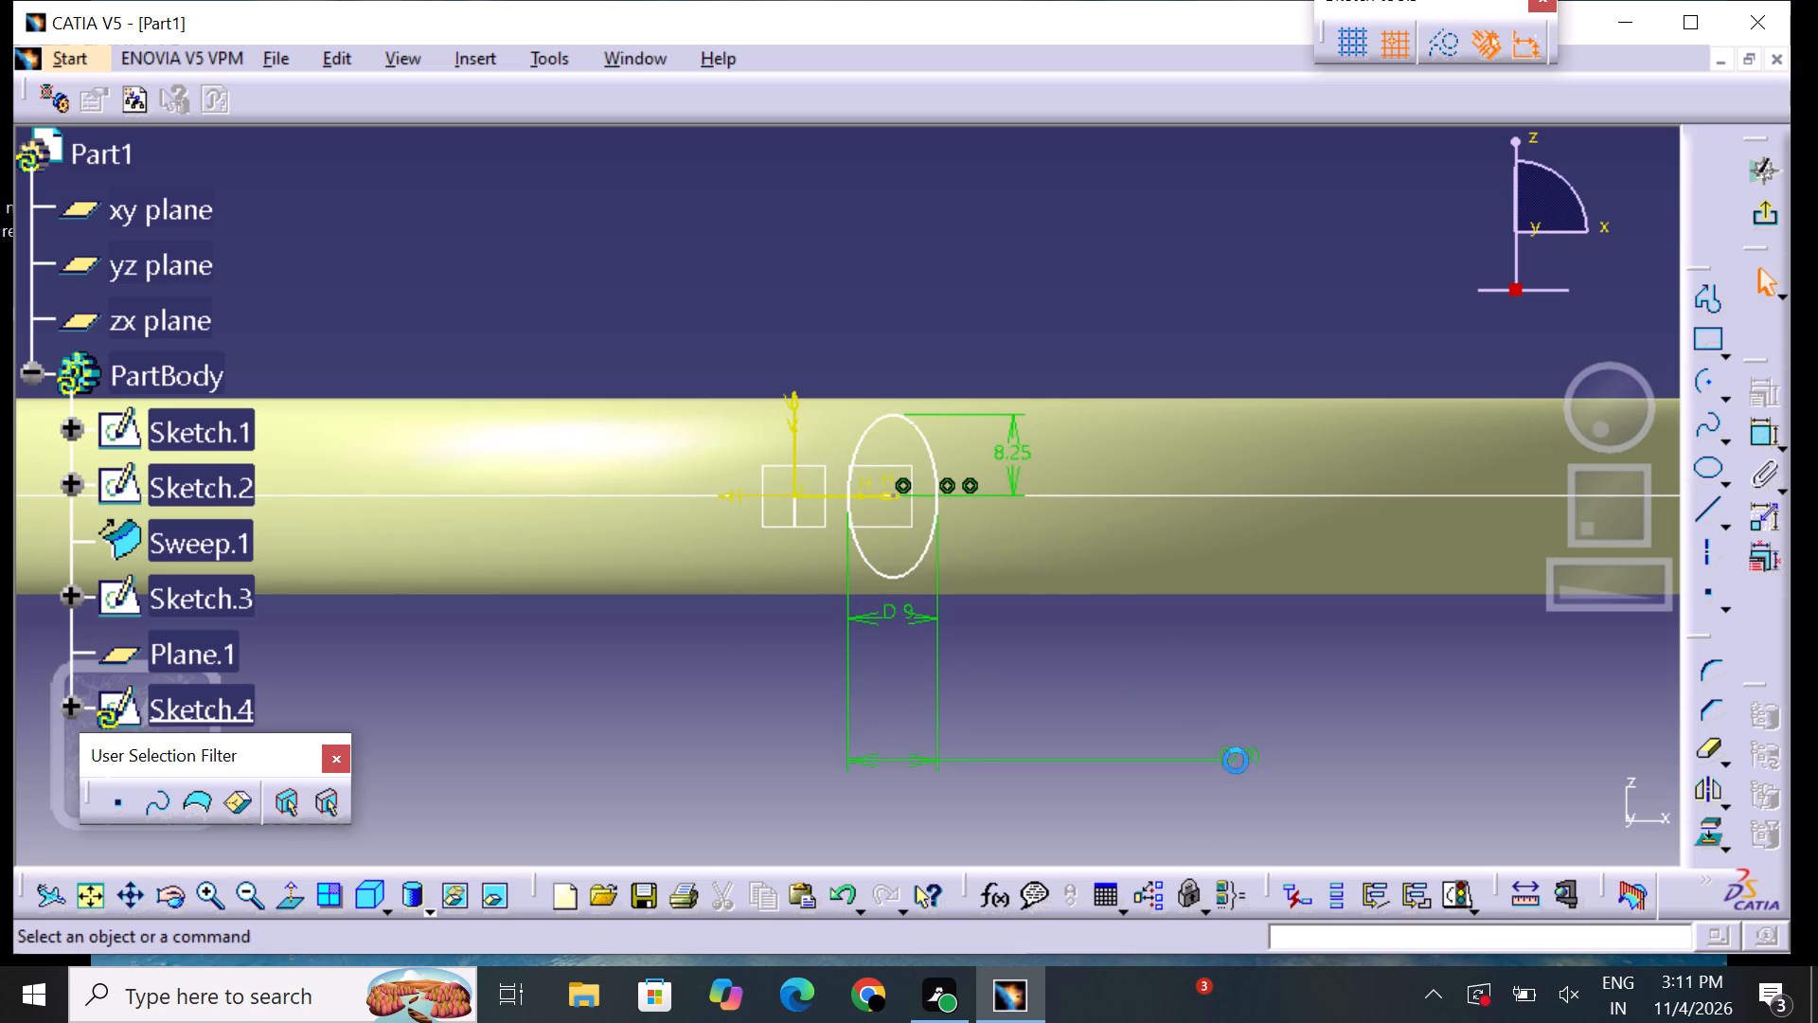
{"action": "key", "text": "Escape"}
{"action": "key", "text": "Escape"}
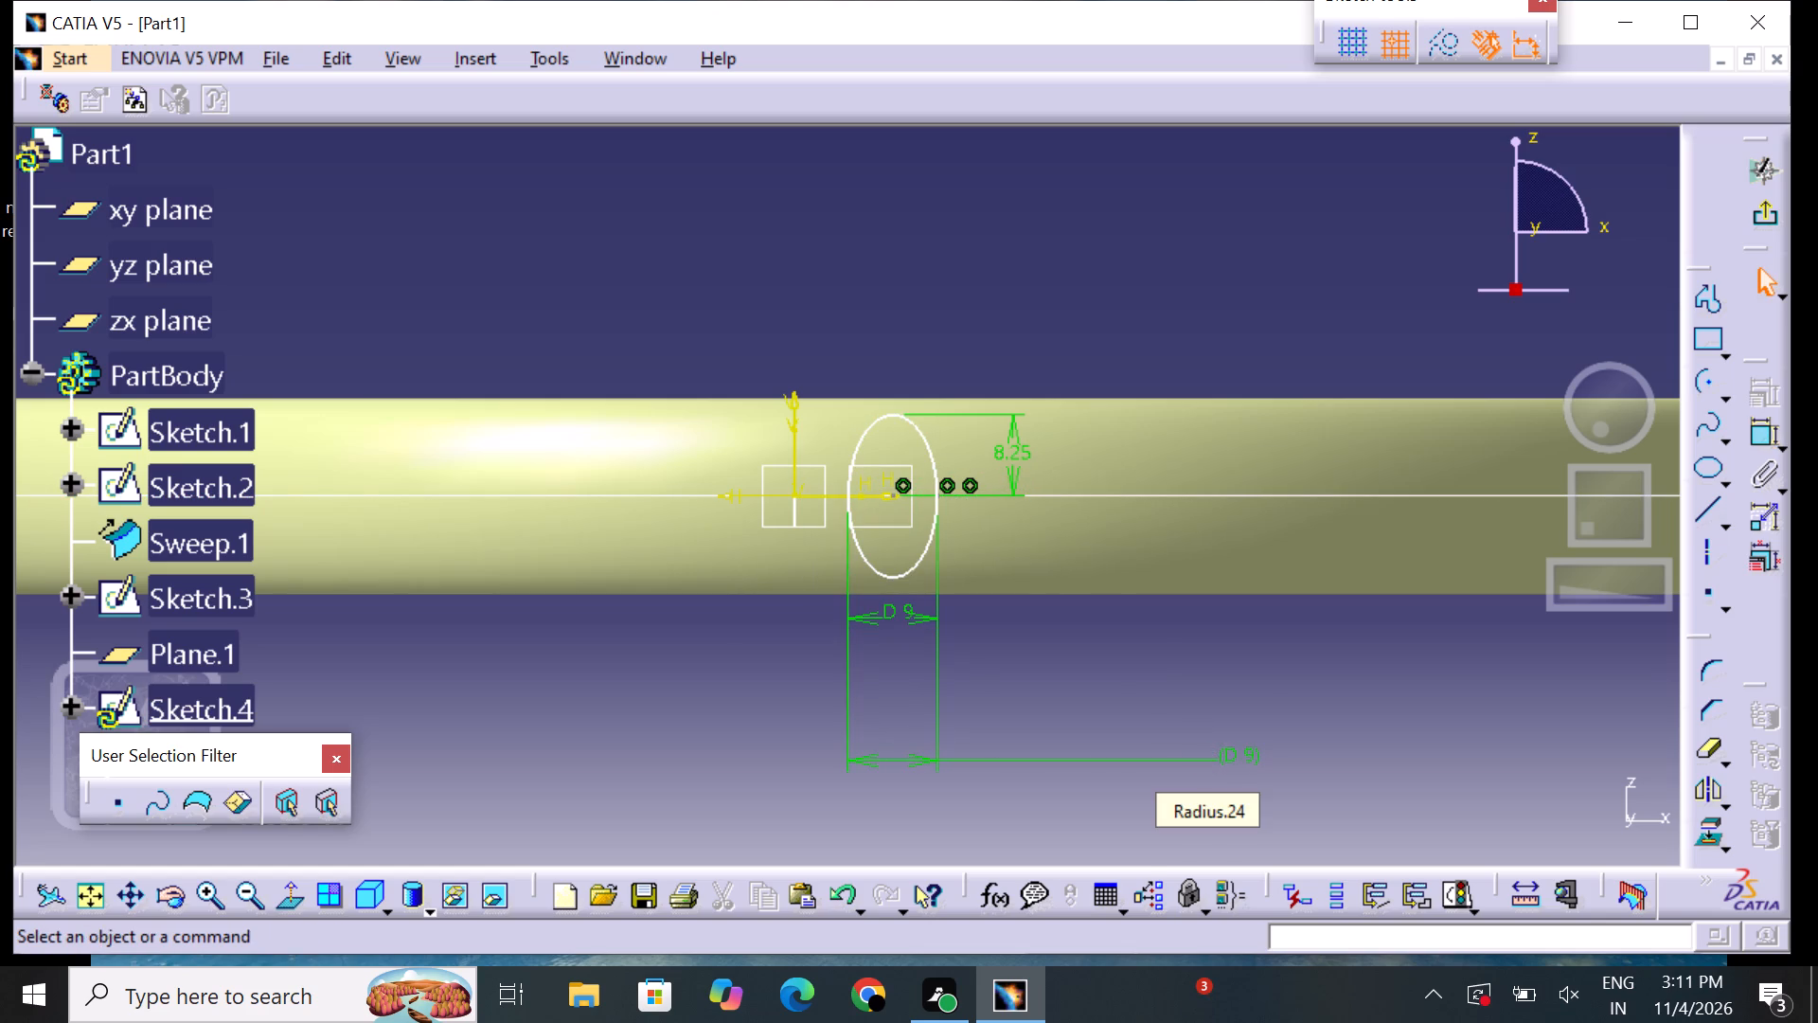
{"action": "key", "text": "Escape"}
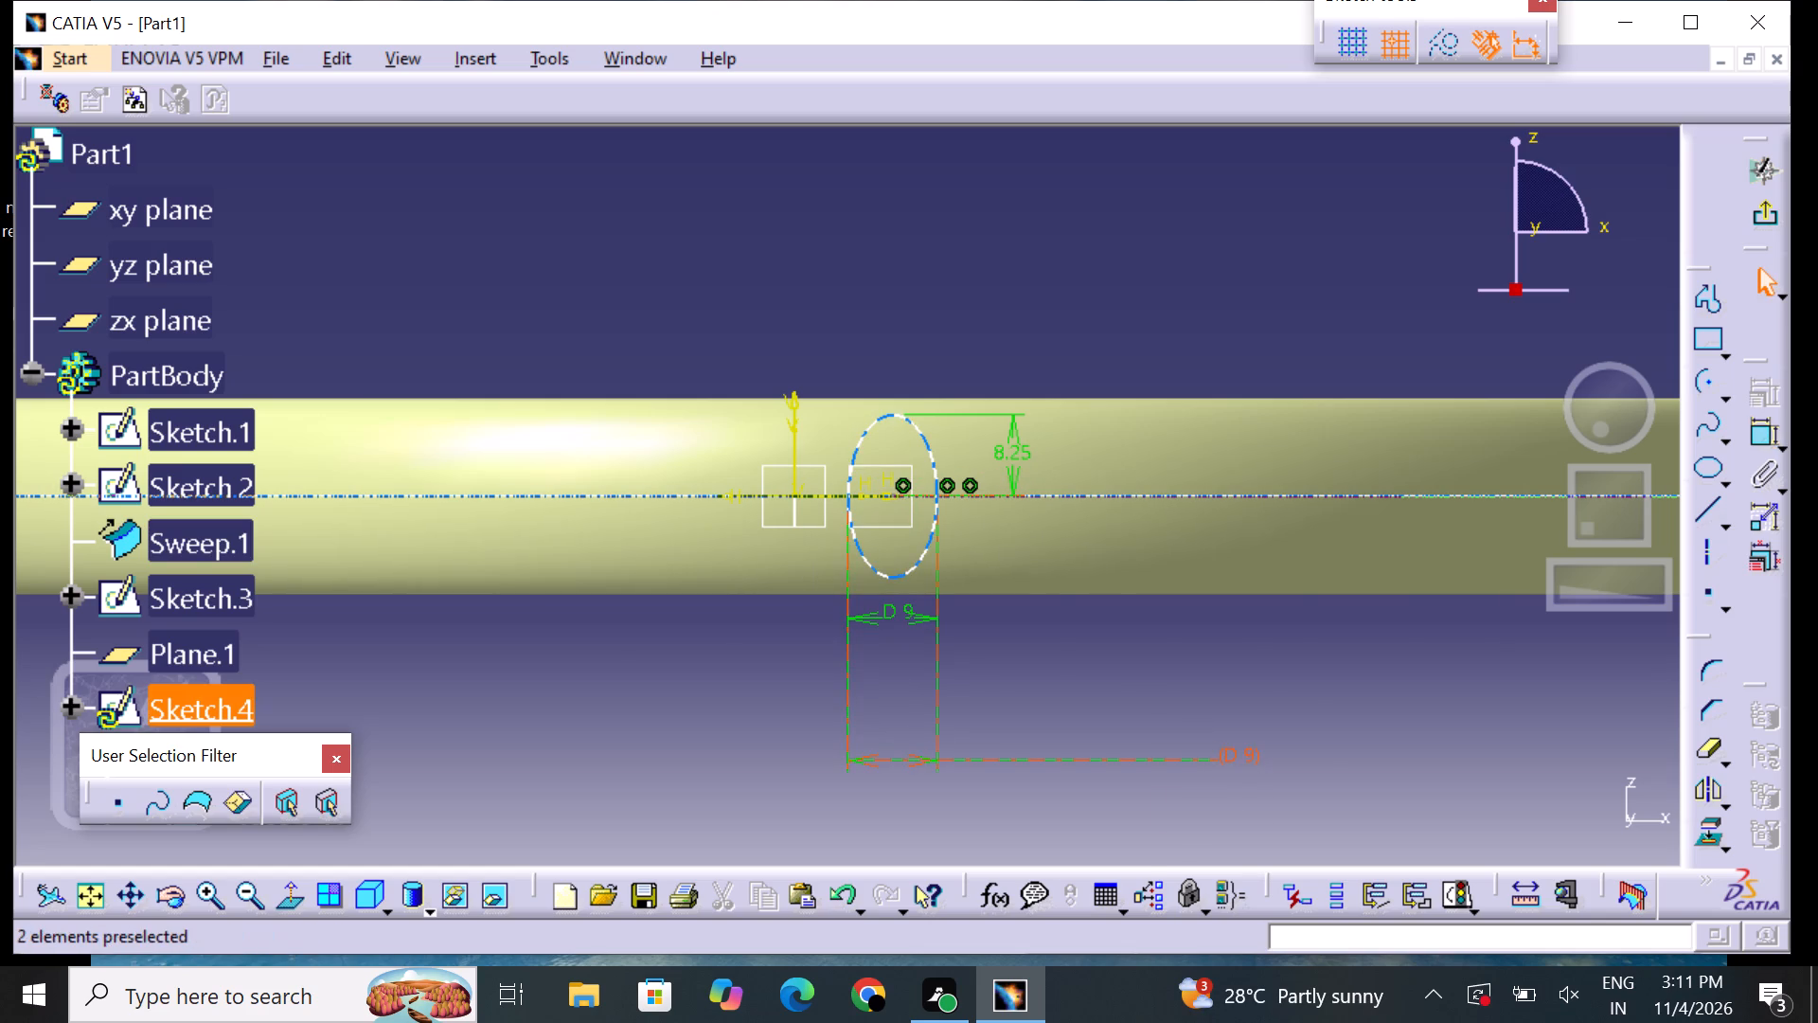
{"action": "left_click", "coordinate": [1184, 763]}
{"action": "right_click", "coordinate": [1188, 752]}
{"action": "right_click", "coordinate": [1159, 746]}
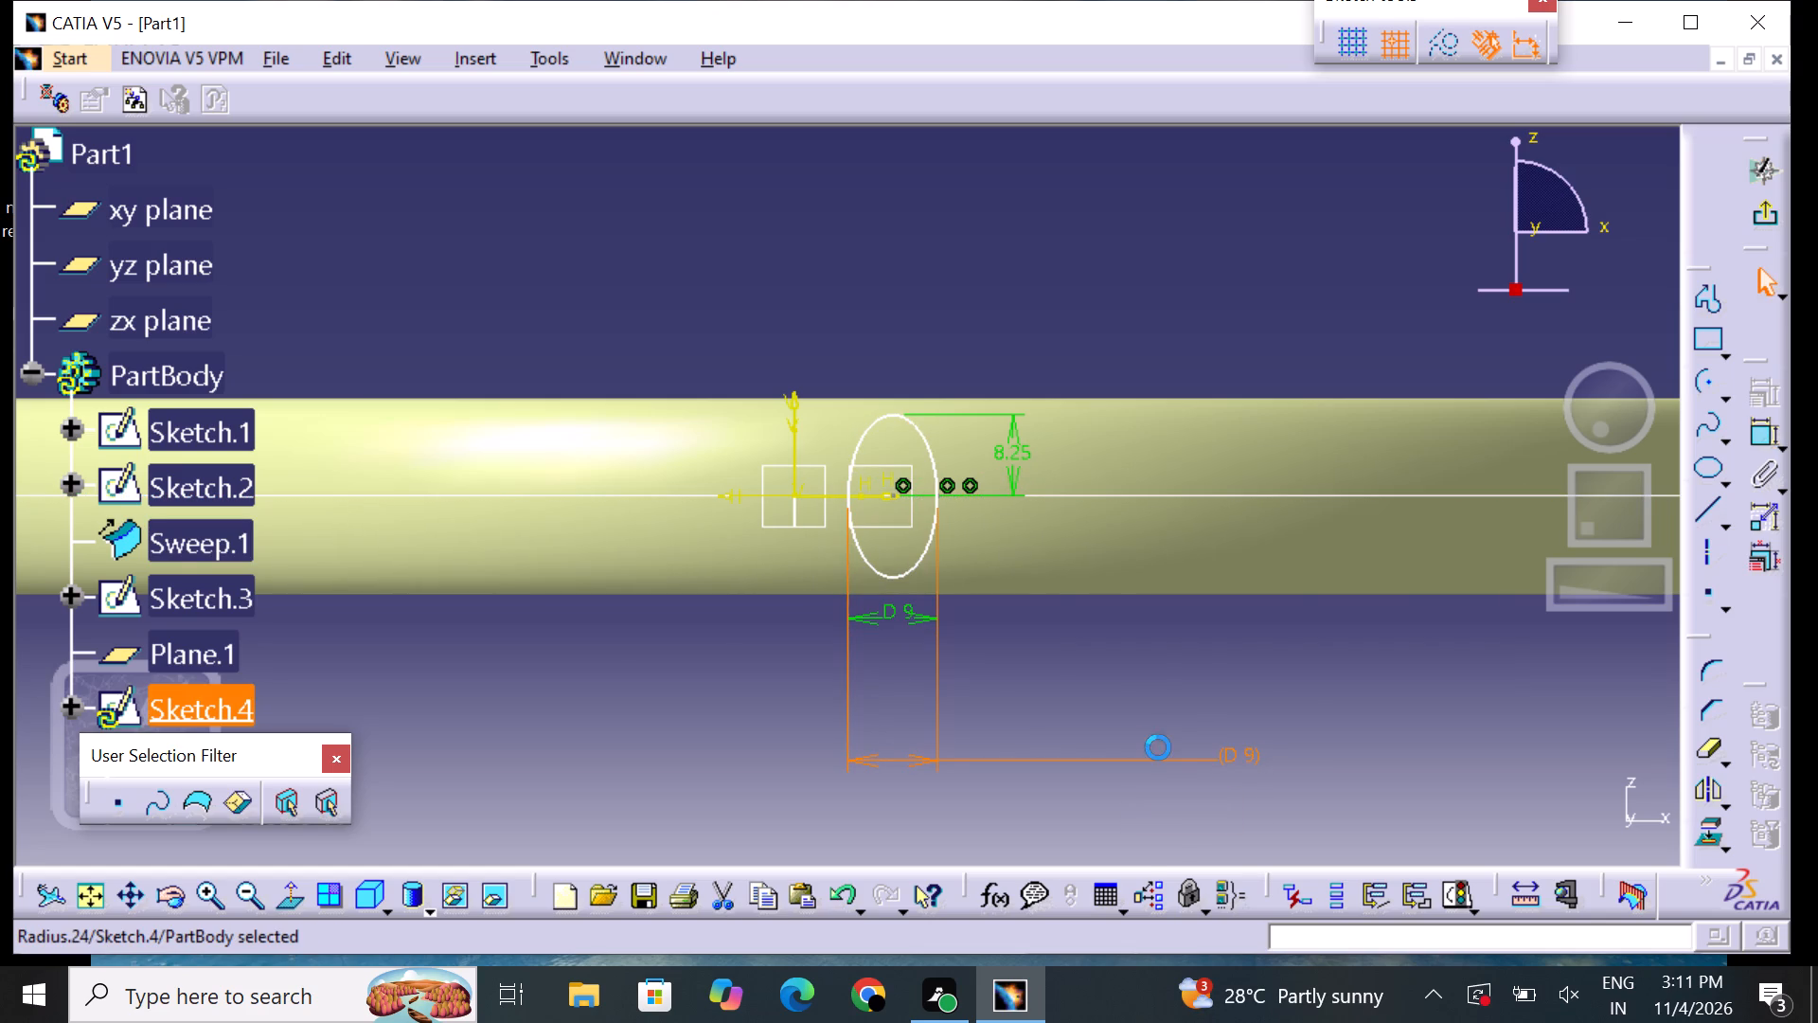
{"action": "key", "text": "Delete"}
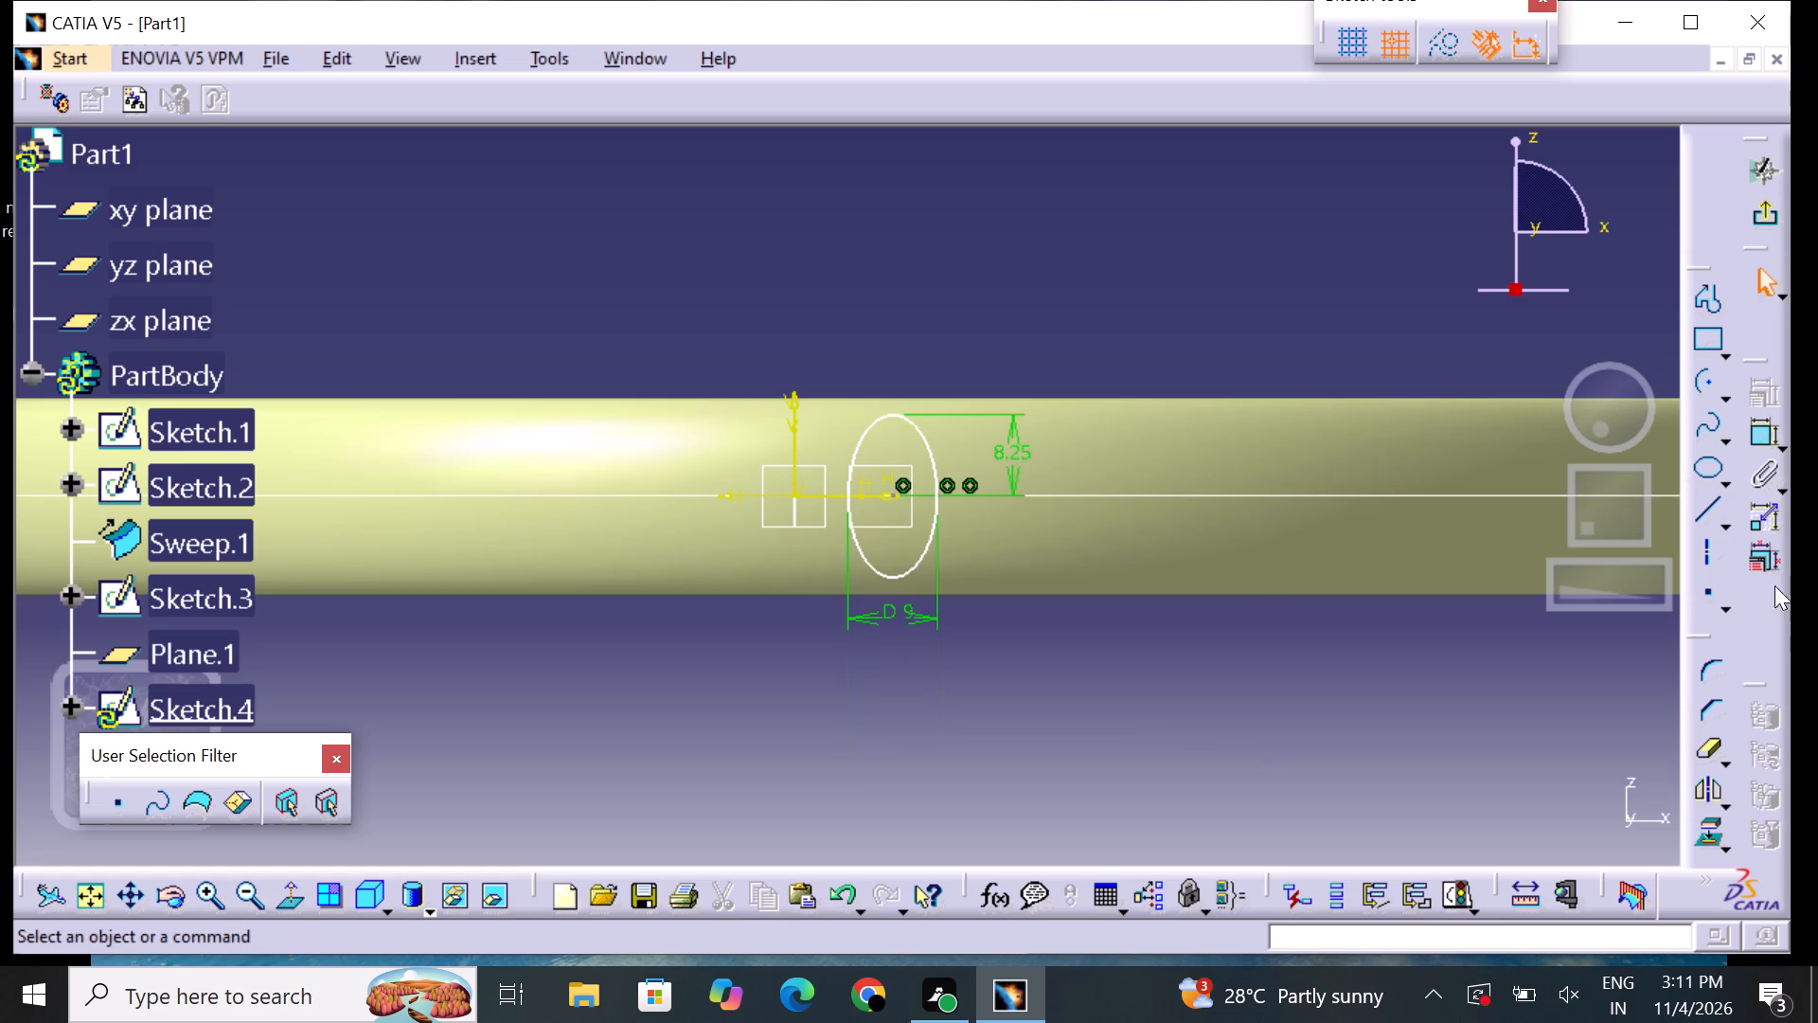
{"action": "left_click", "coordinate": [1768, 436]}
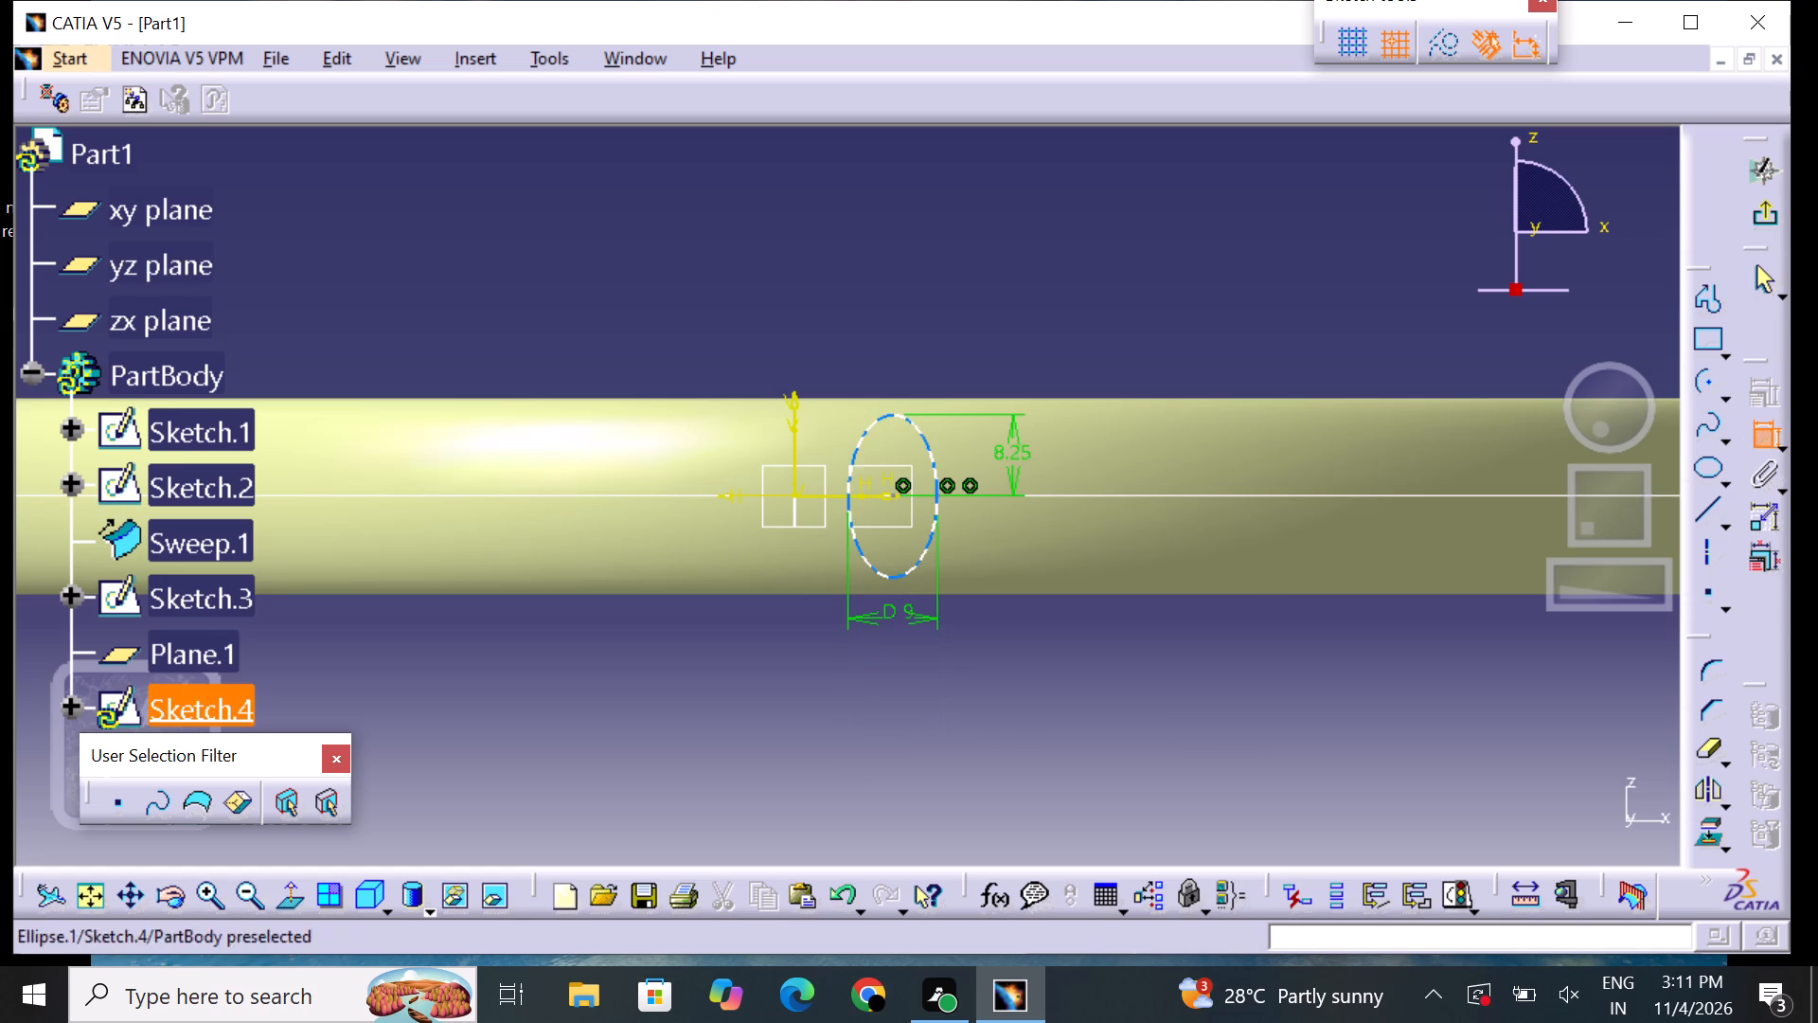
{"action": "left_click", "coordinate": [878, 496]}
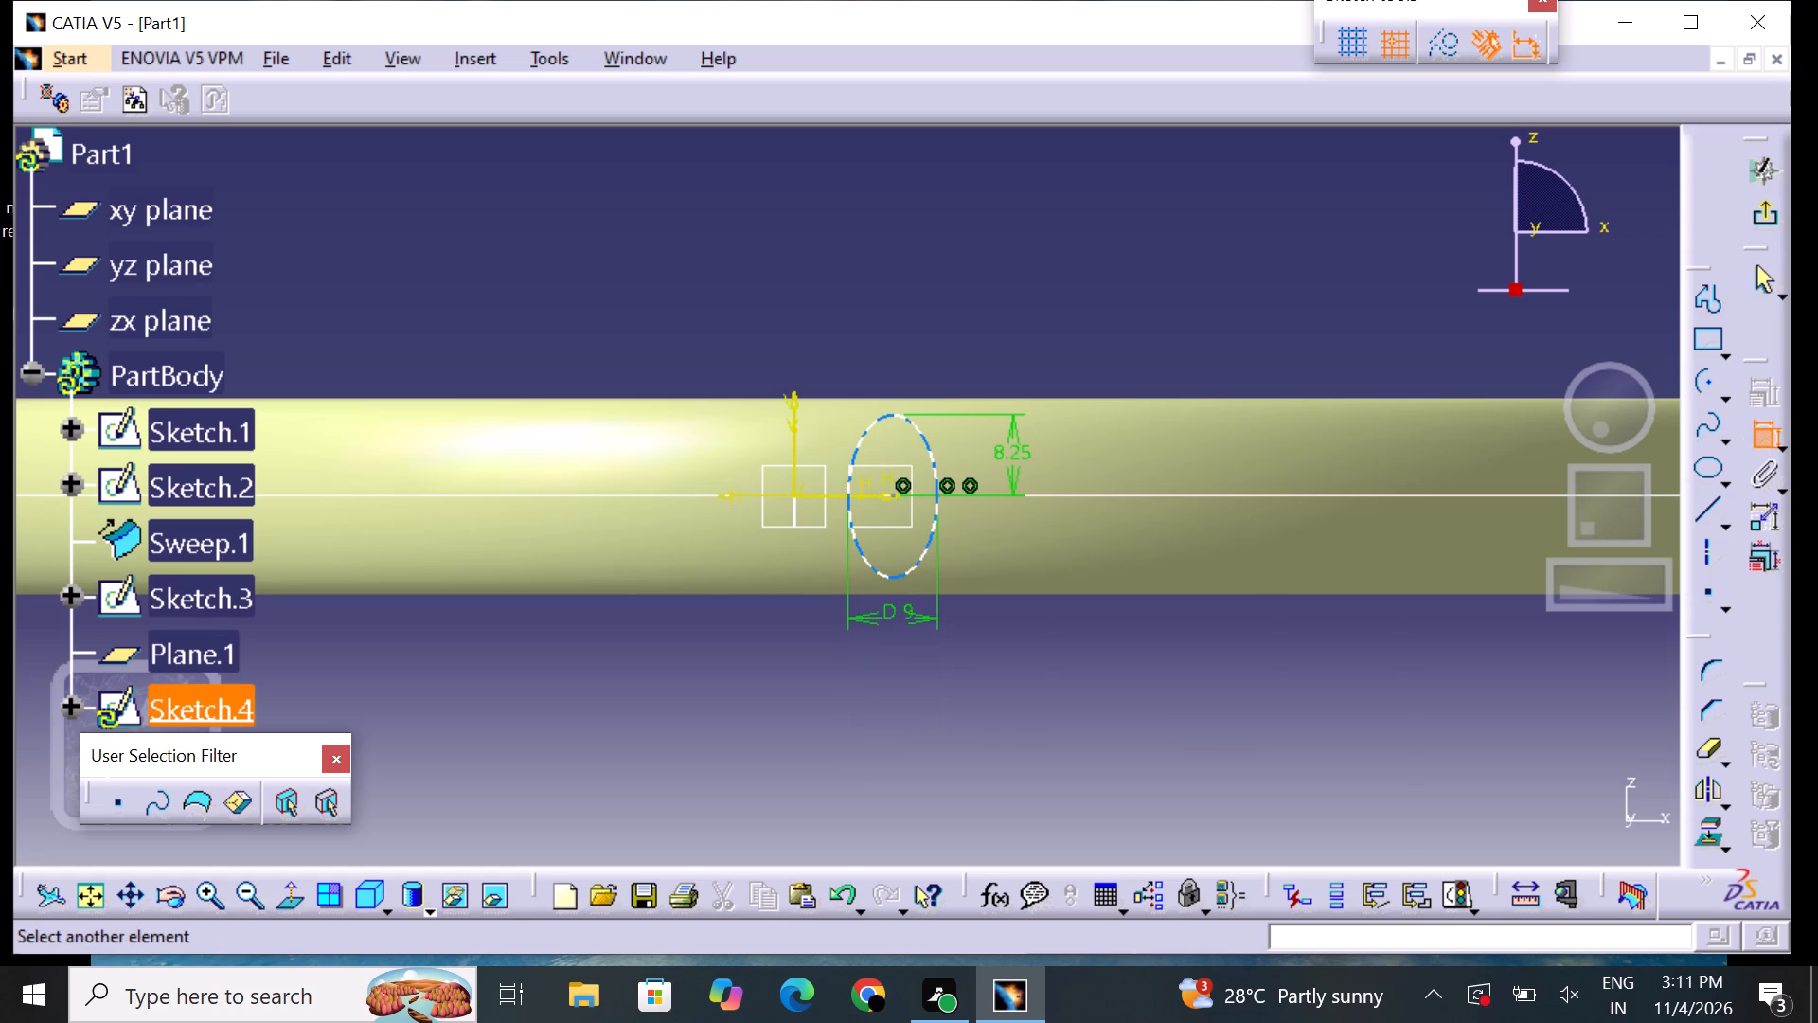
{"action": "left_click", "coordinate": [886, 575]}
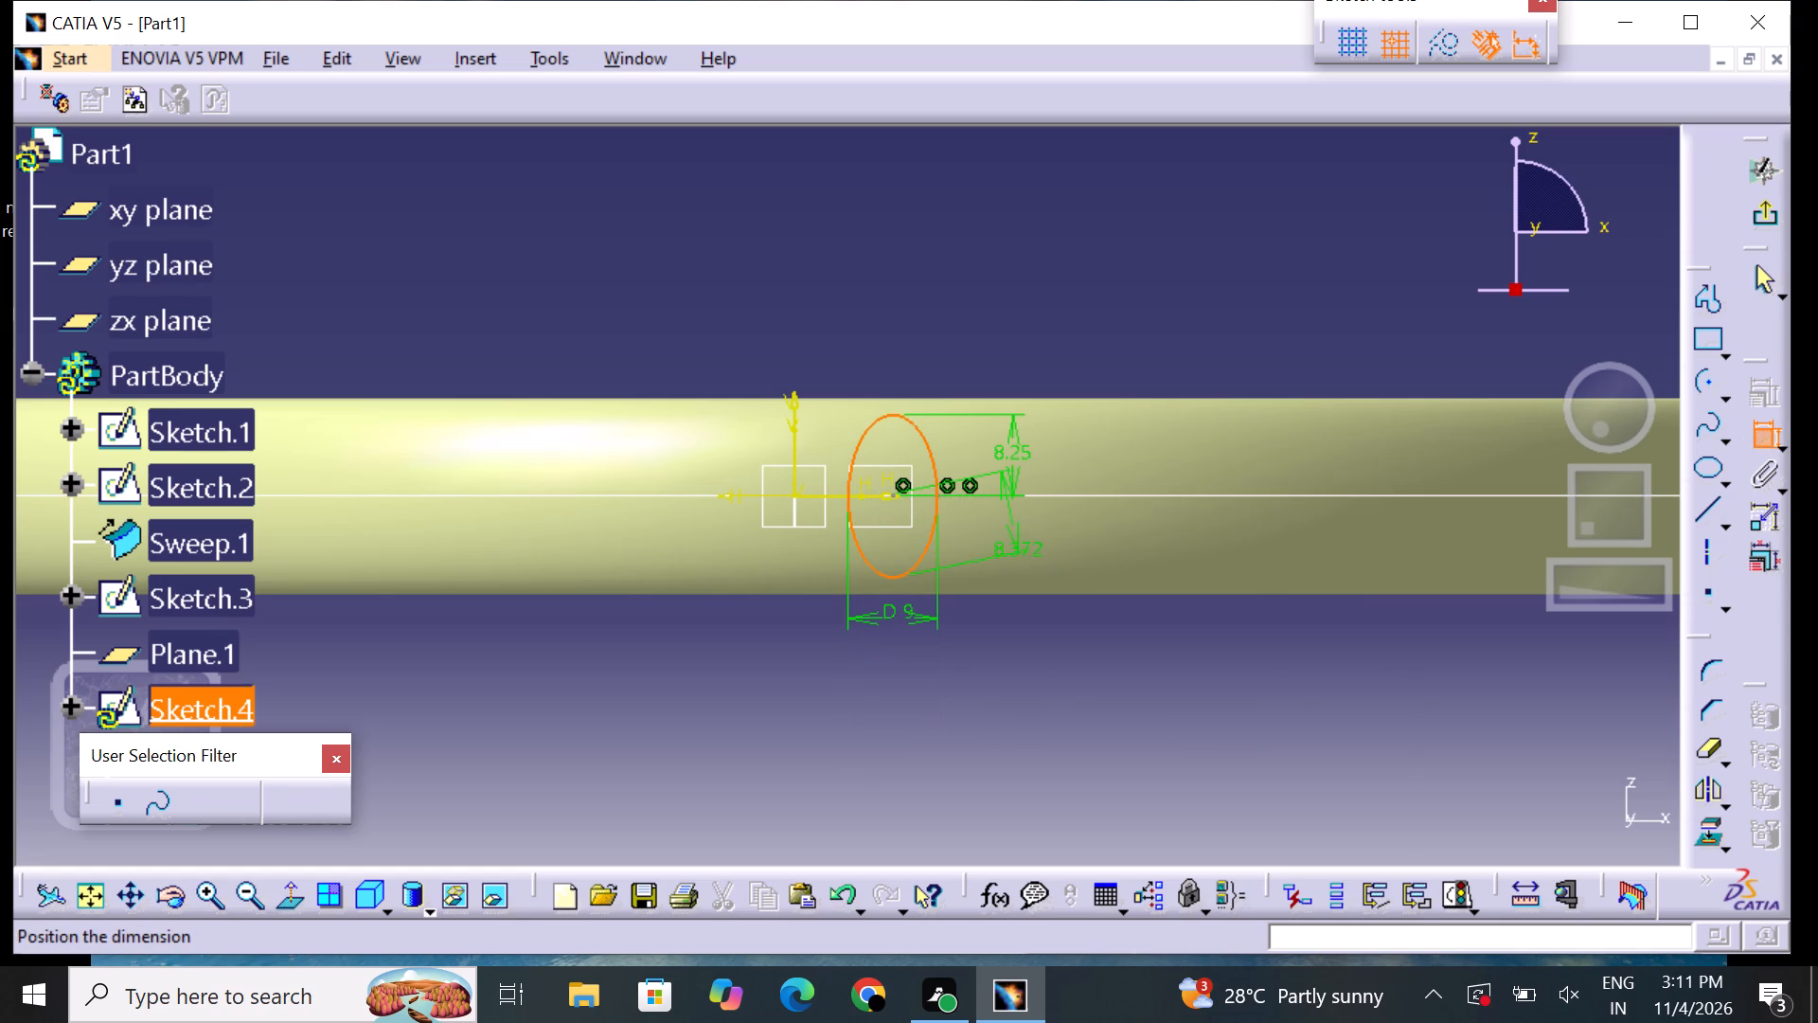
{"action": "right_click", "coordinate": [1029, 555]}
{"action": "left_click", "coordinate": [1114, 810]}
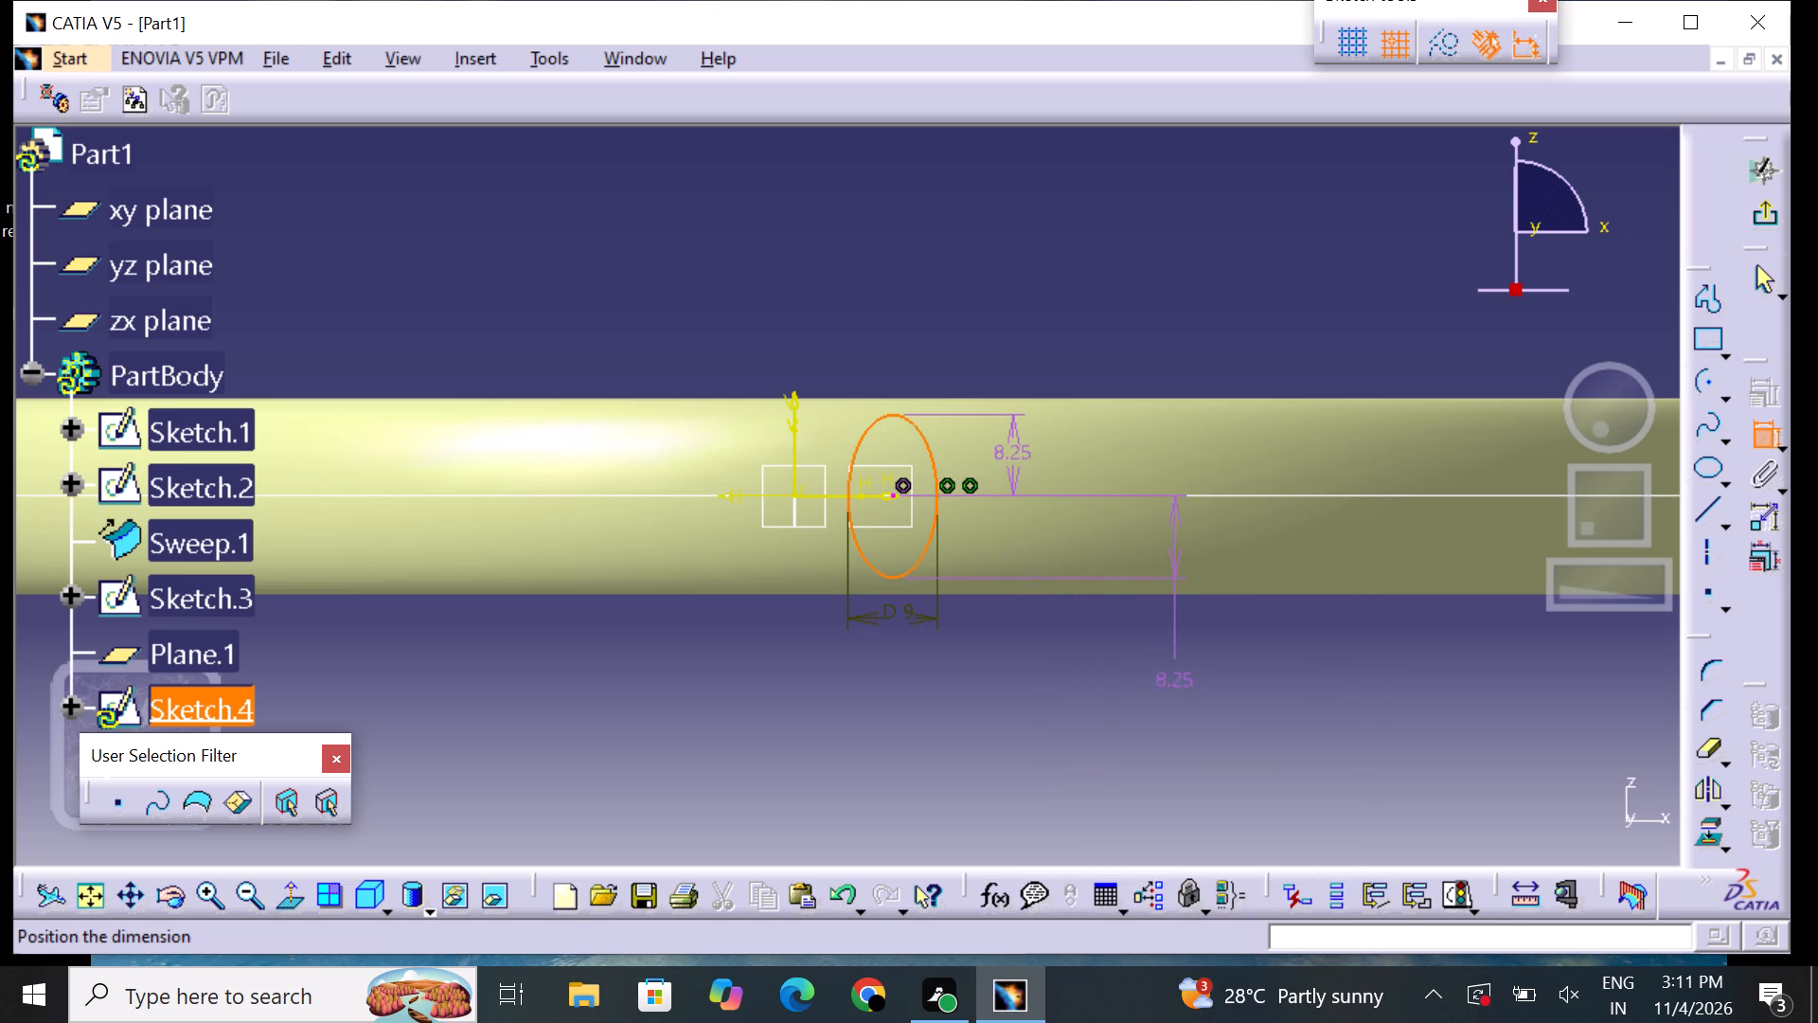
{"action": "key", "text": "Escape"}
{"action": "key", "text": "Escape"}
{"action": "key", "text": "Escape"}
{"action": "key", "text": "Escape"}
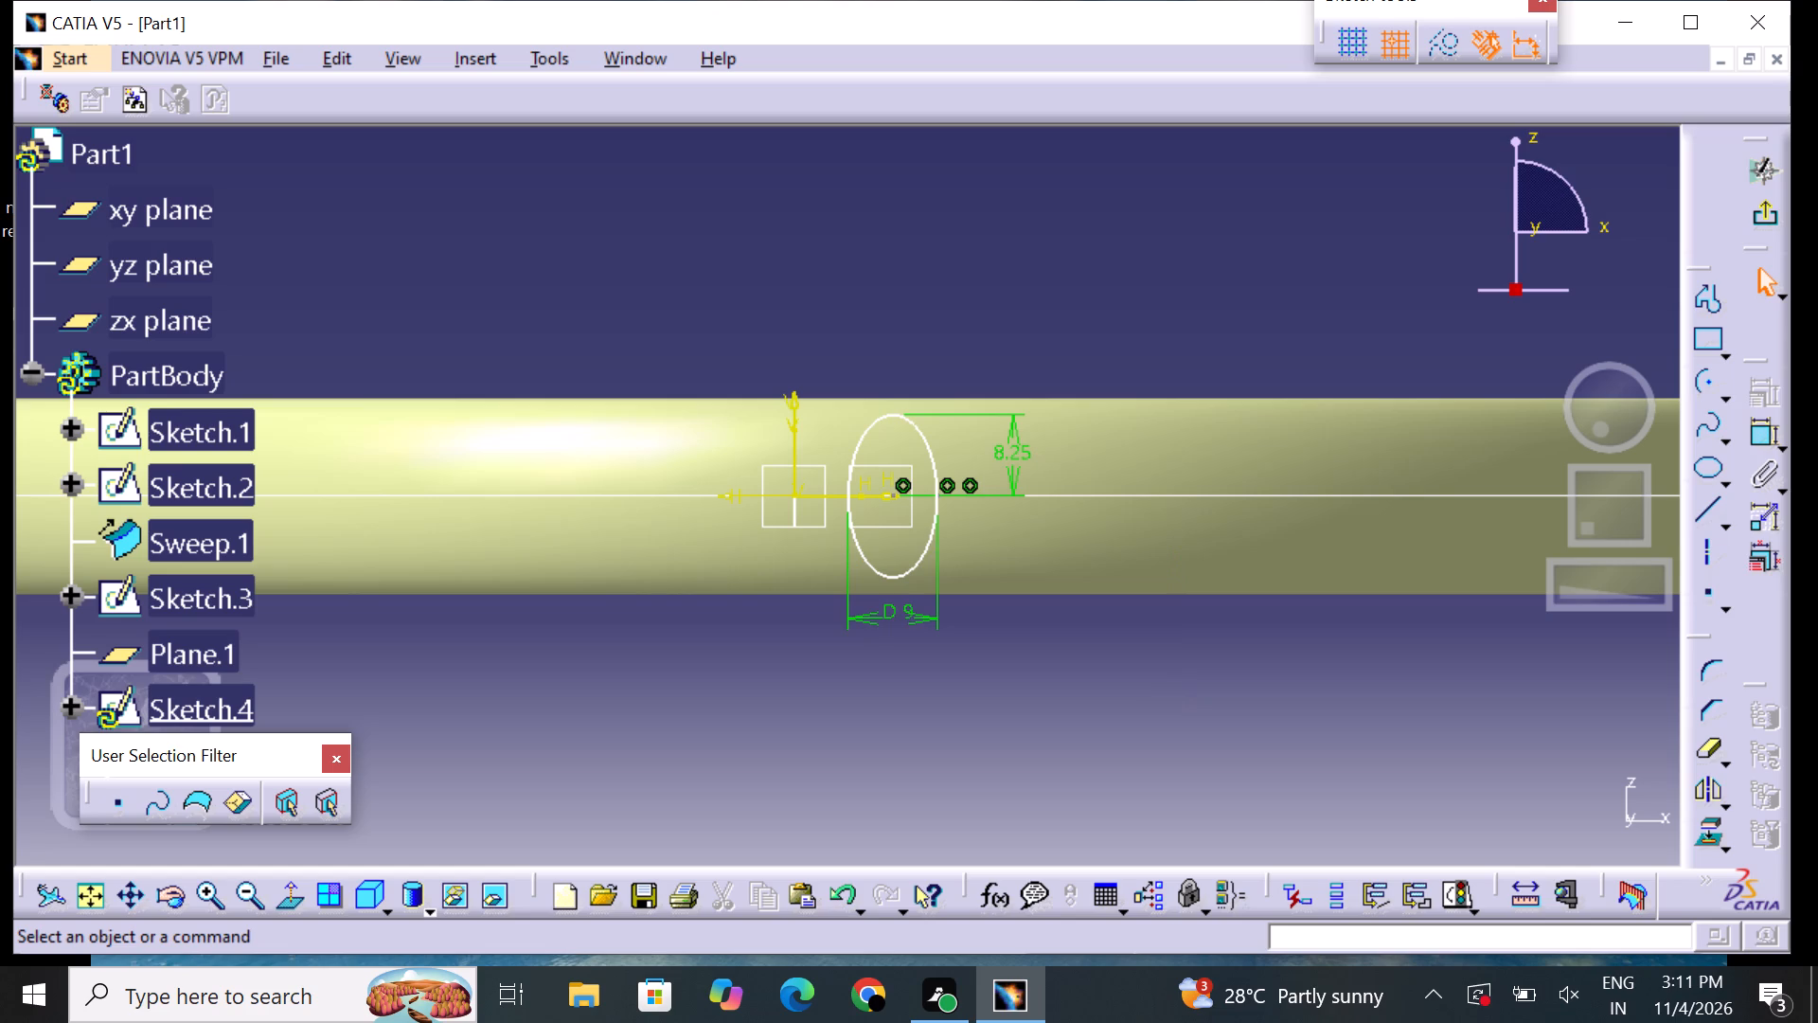
Place a dimension on the reference geometry at the arc's endpoint, right beside the ellipse's centre.
{"action": "double_click", "coordinate": [211, 892]}
{"action": "double_click", "coordinate": [211, 892]}
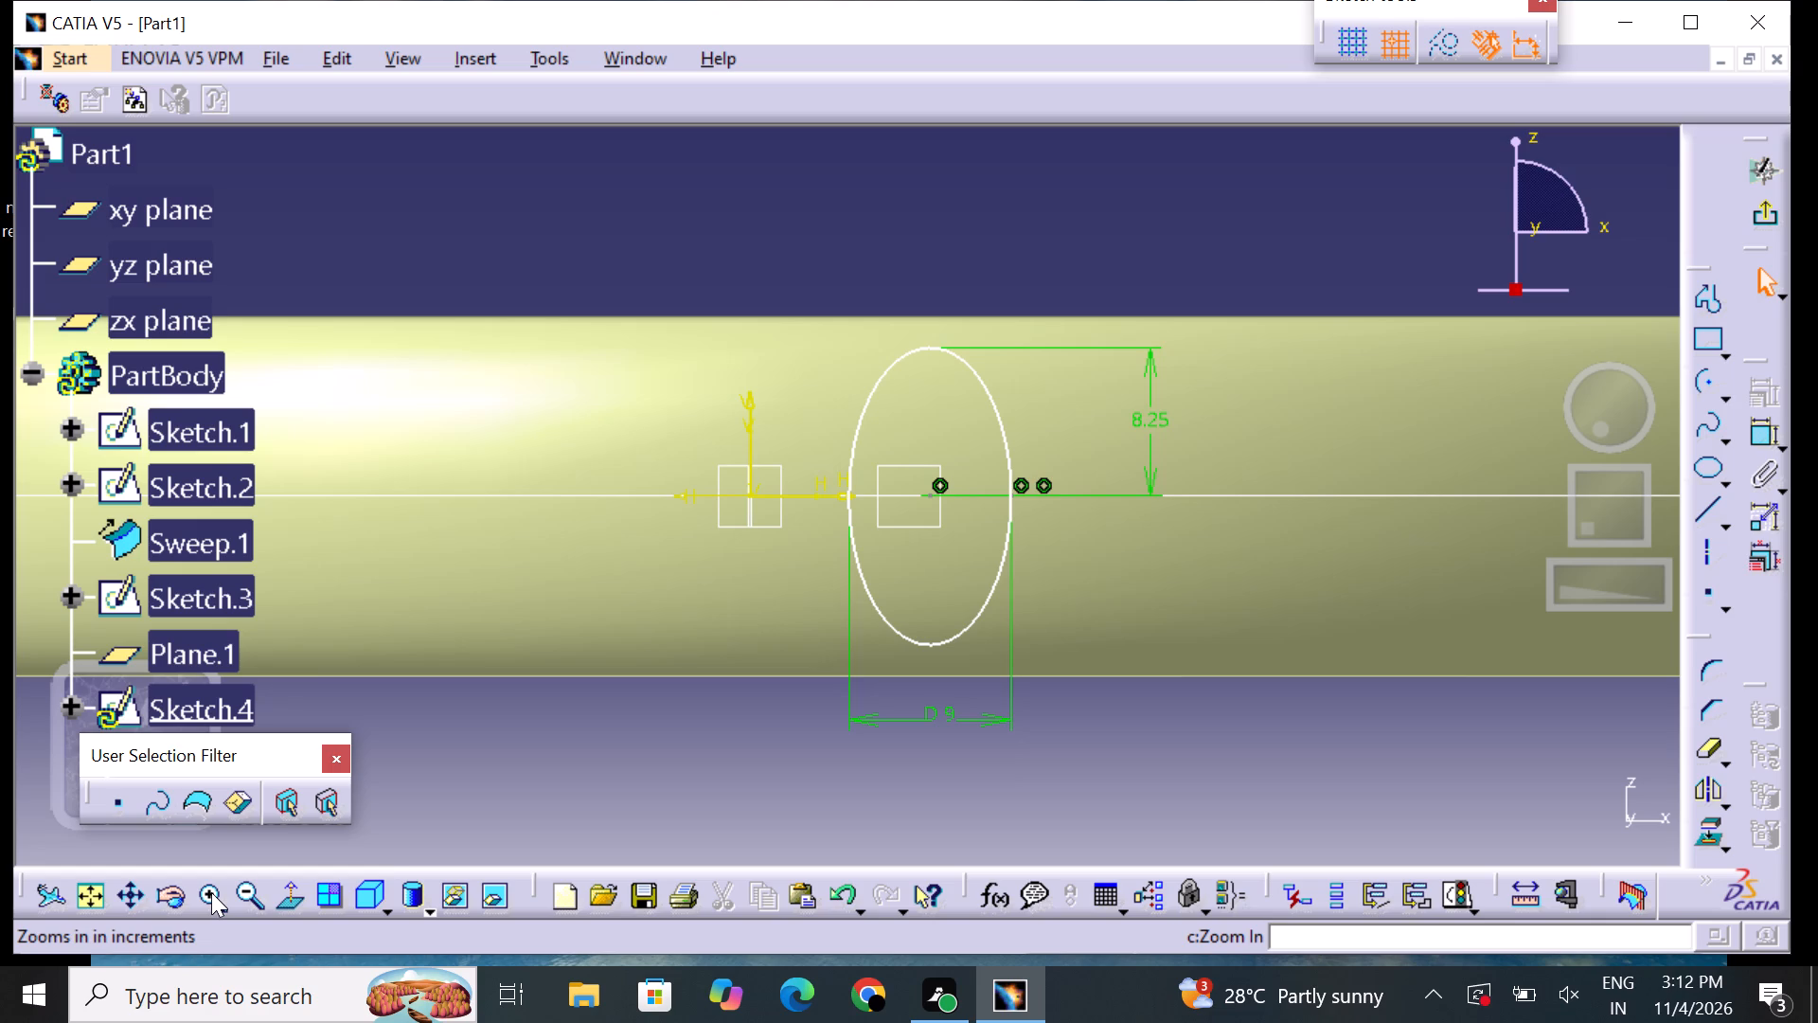
{"action": "left_click", "coordinate": [1767, 441]}
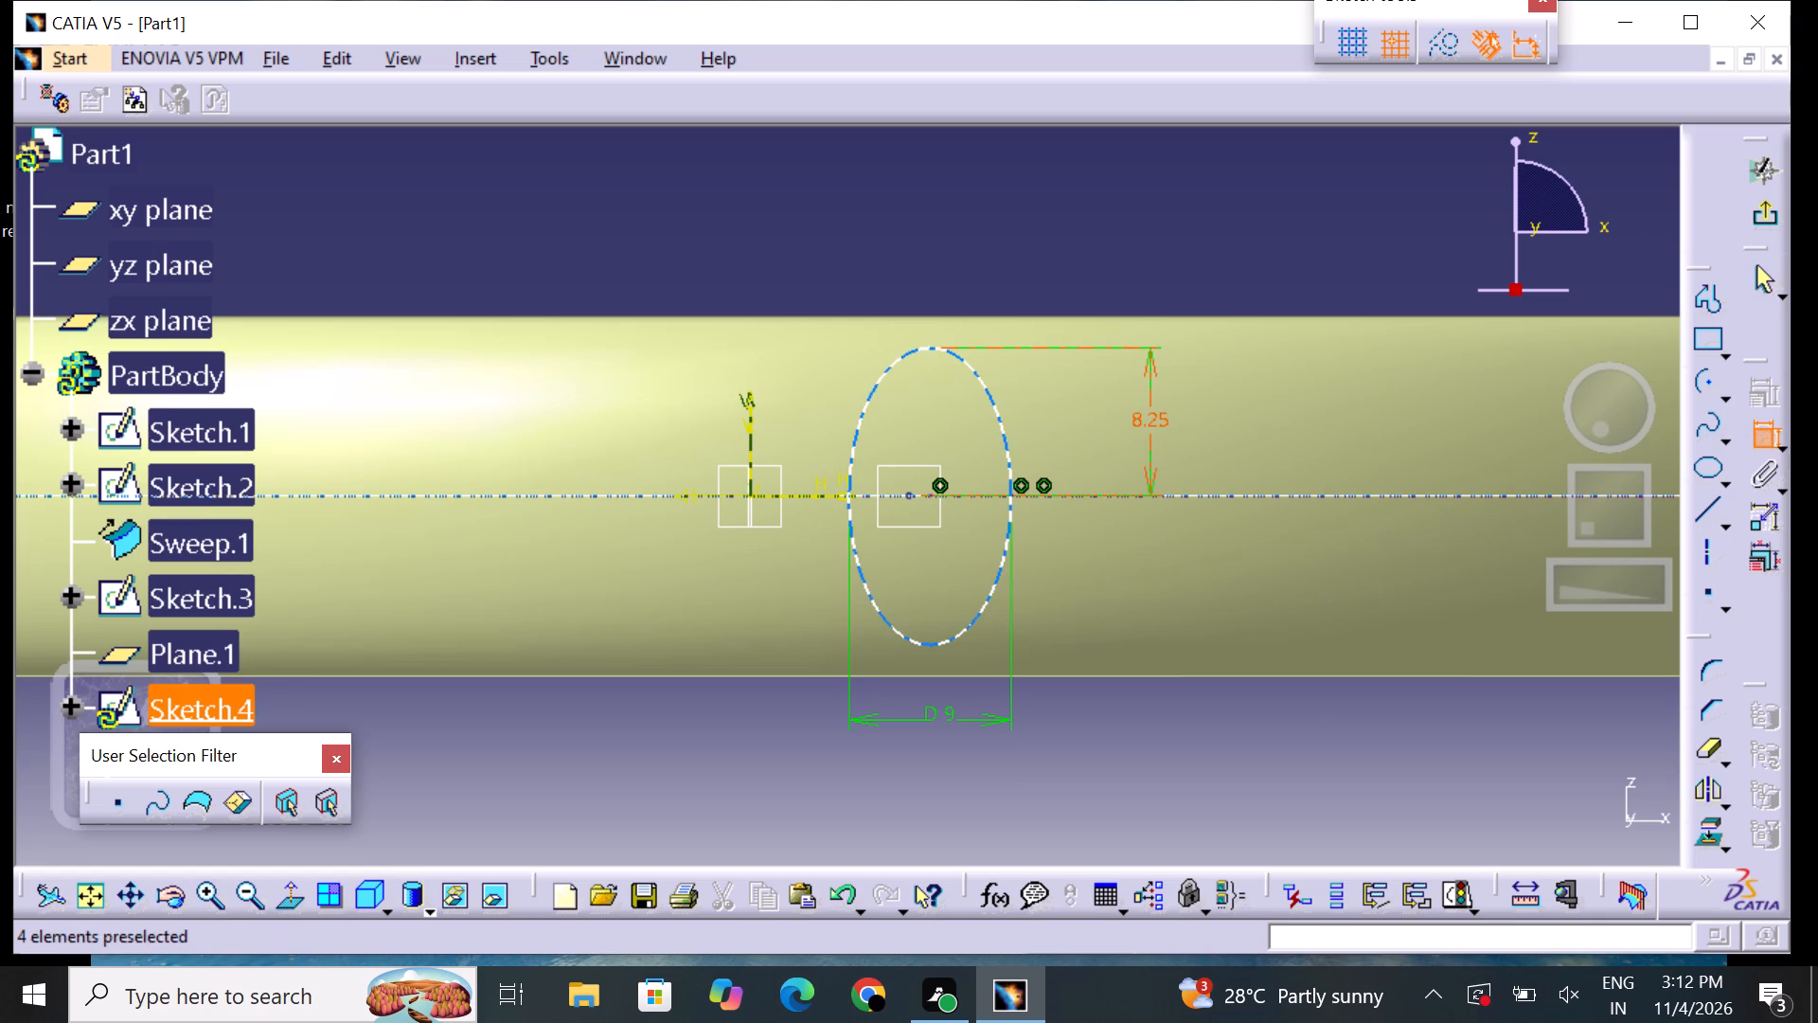
{"action": "left_click", "coordinate": [908, 499]}
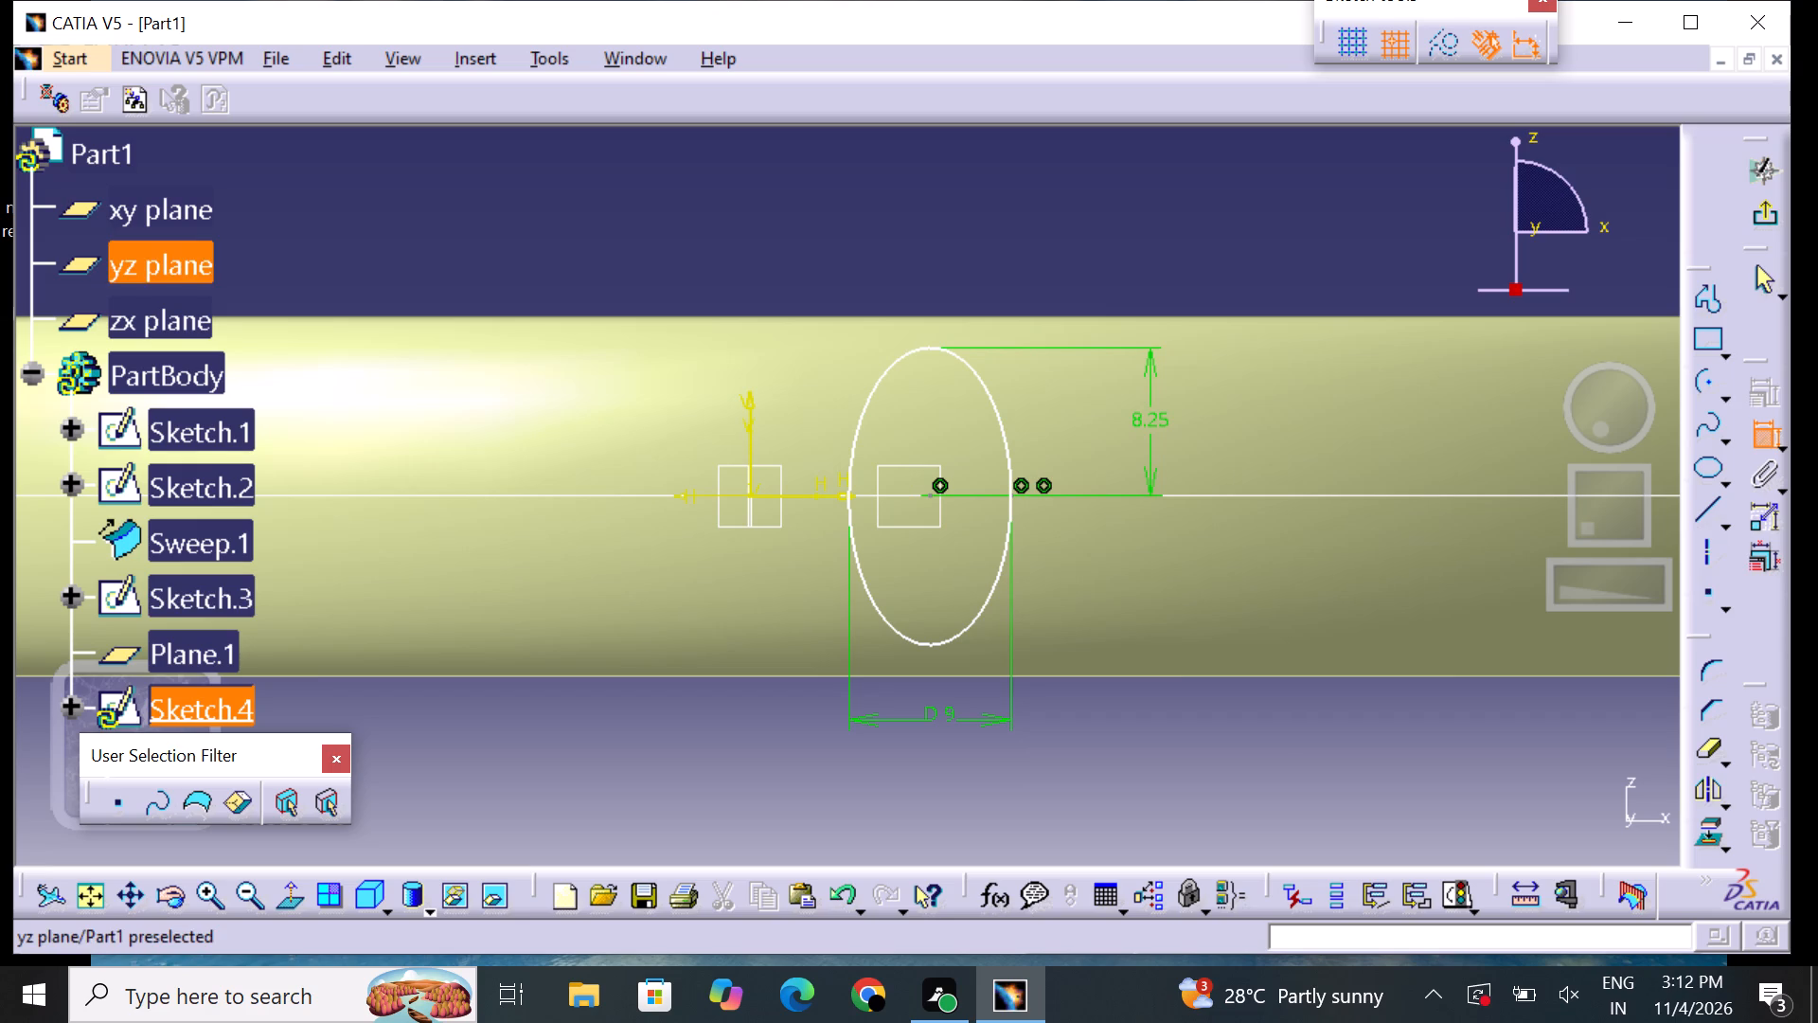
{"action": "left_click", "coordinate": [912, 502]}
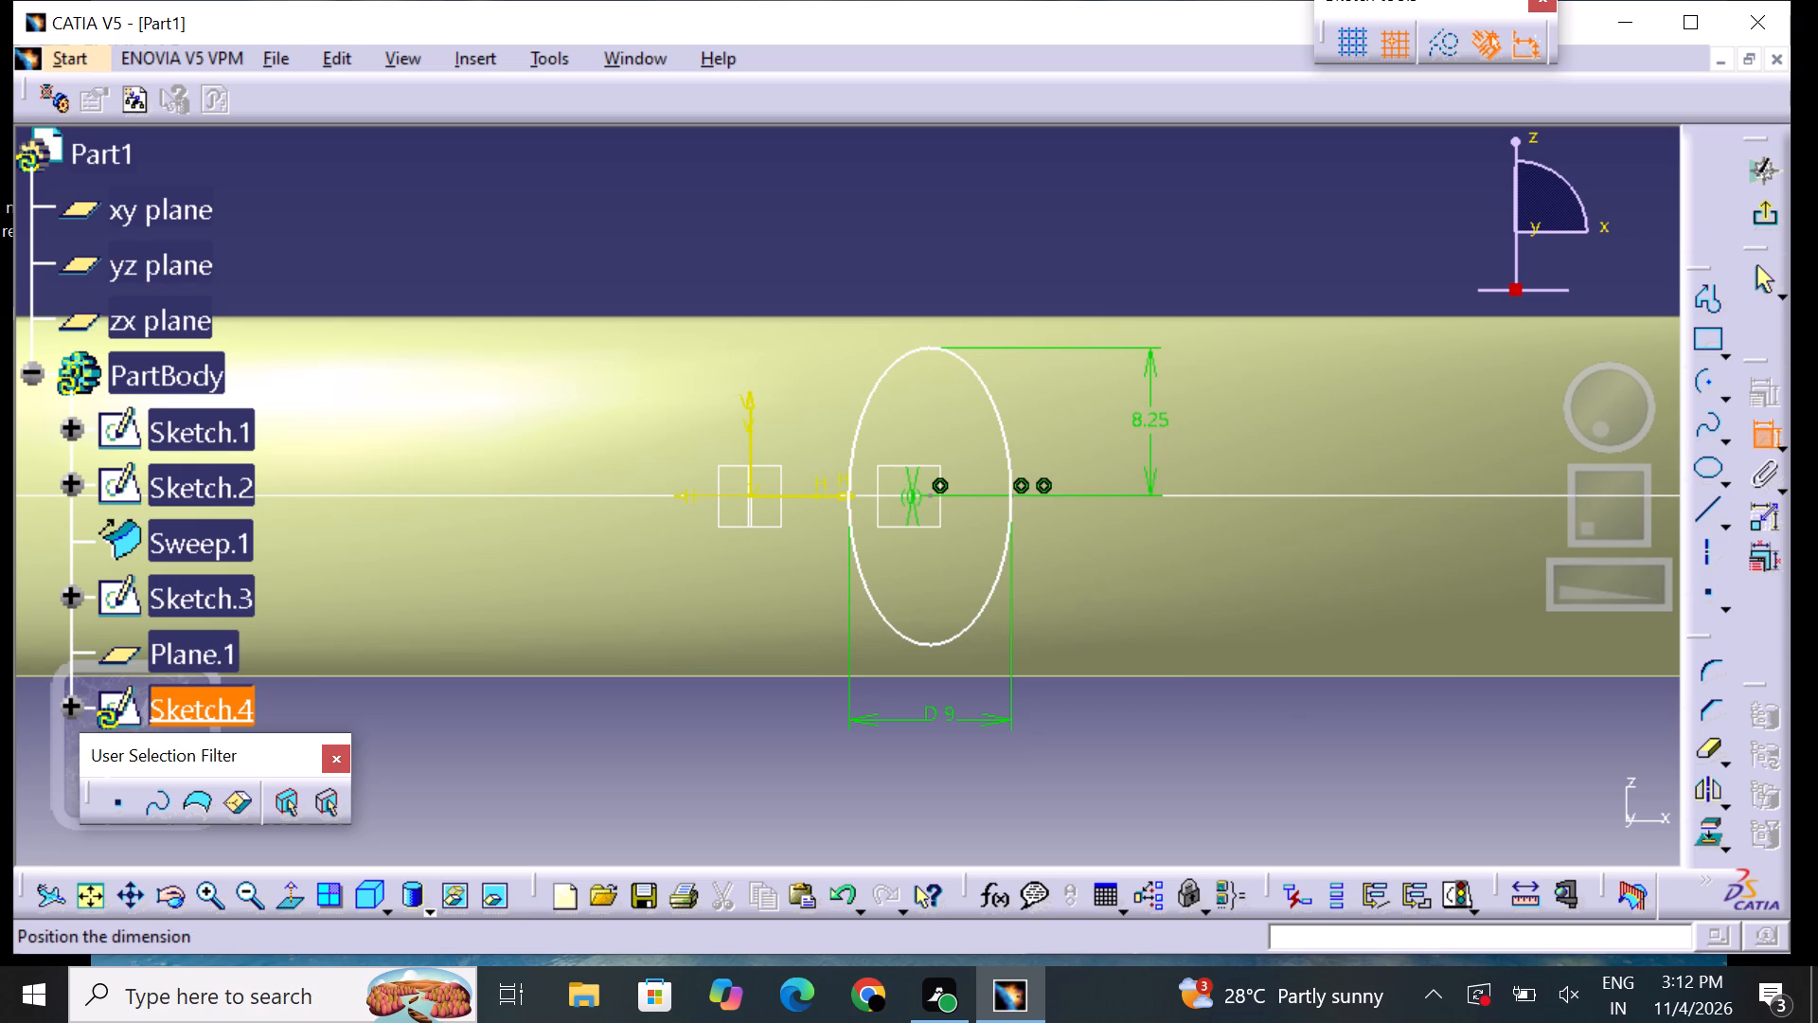
{"action": "left_click", "coordinate": [930, 493]}
{"action": "right_click_drag", "start_coordinate": [930, 491], "coordinate": [921, 491]}
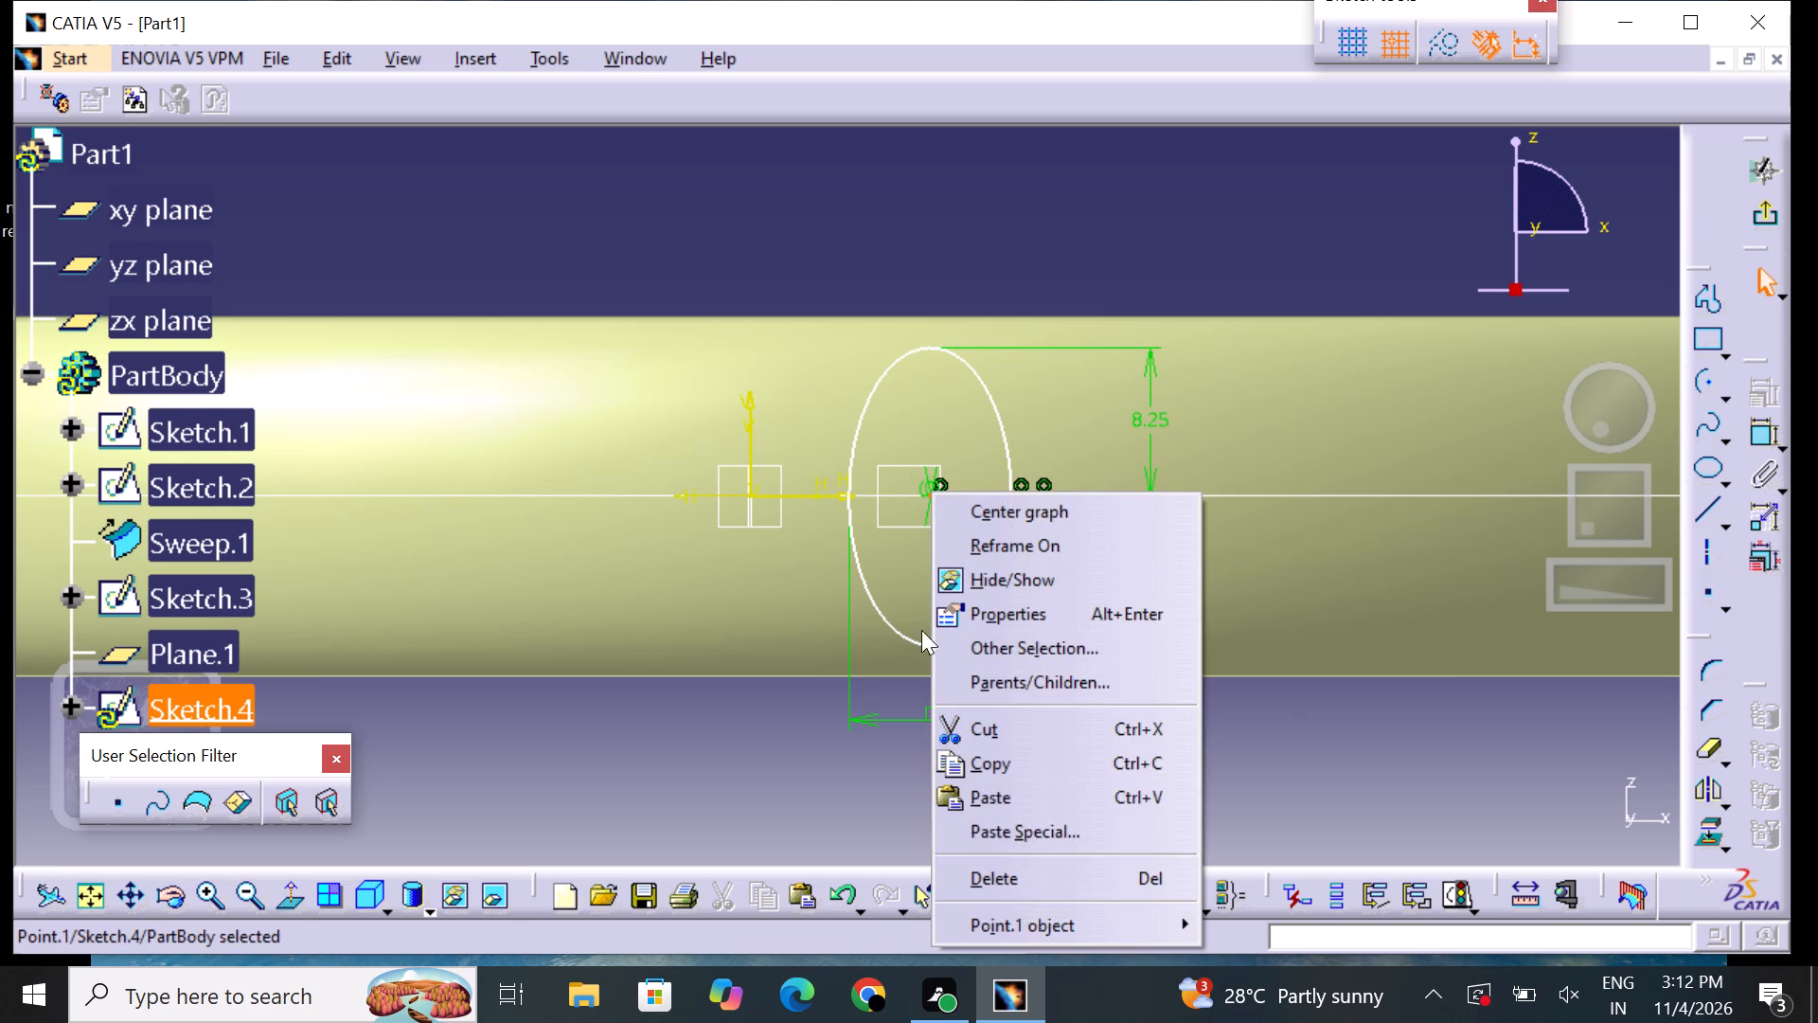
{"action": "left_click", "coordinate": [1221, 713]}
{"action": "left_click", "coordinate": [1222, 714]}
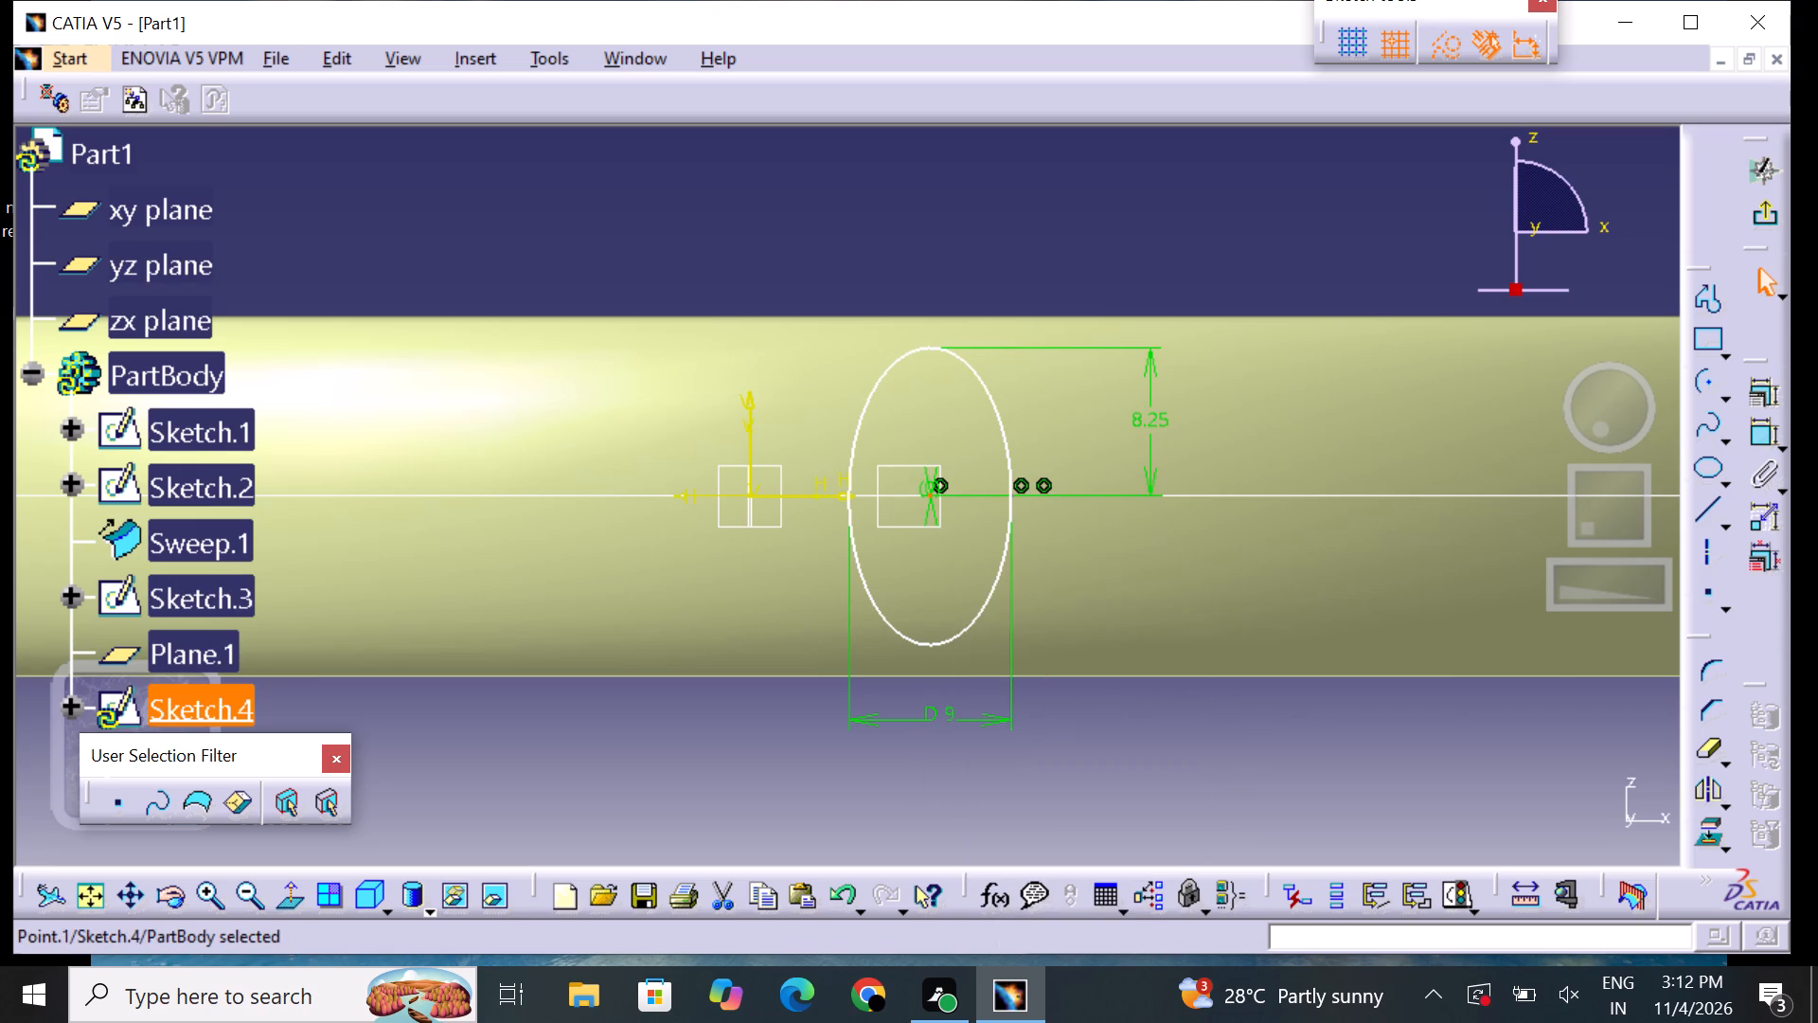
{"action": "key", "text": "Escape"}
{"action": "key", "text": "Escape"}
{"action": "key", "text": "Escape"}
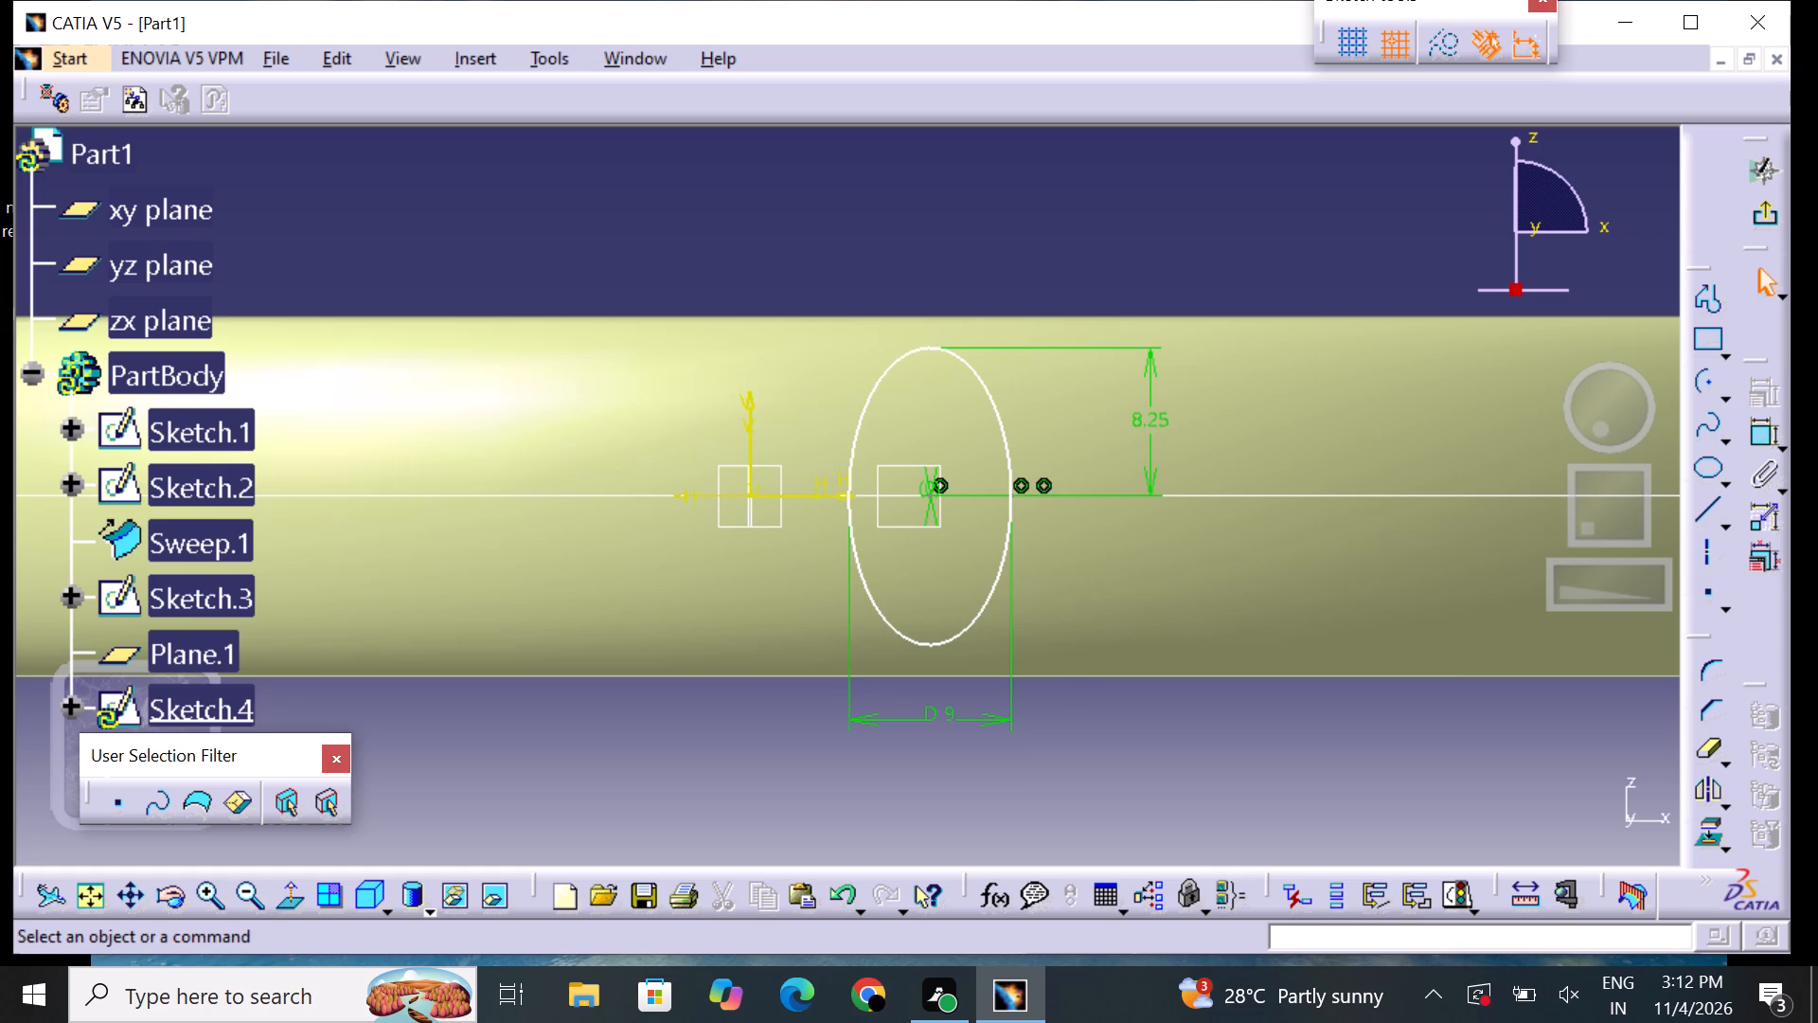
Make the ellipse's centre coincident with the arc's endpoint and exit the sketch.
{"action": "left_click", "coordinate": [1767, 444]}
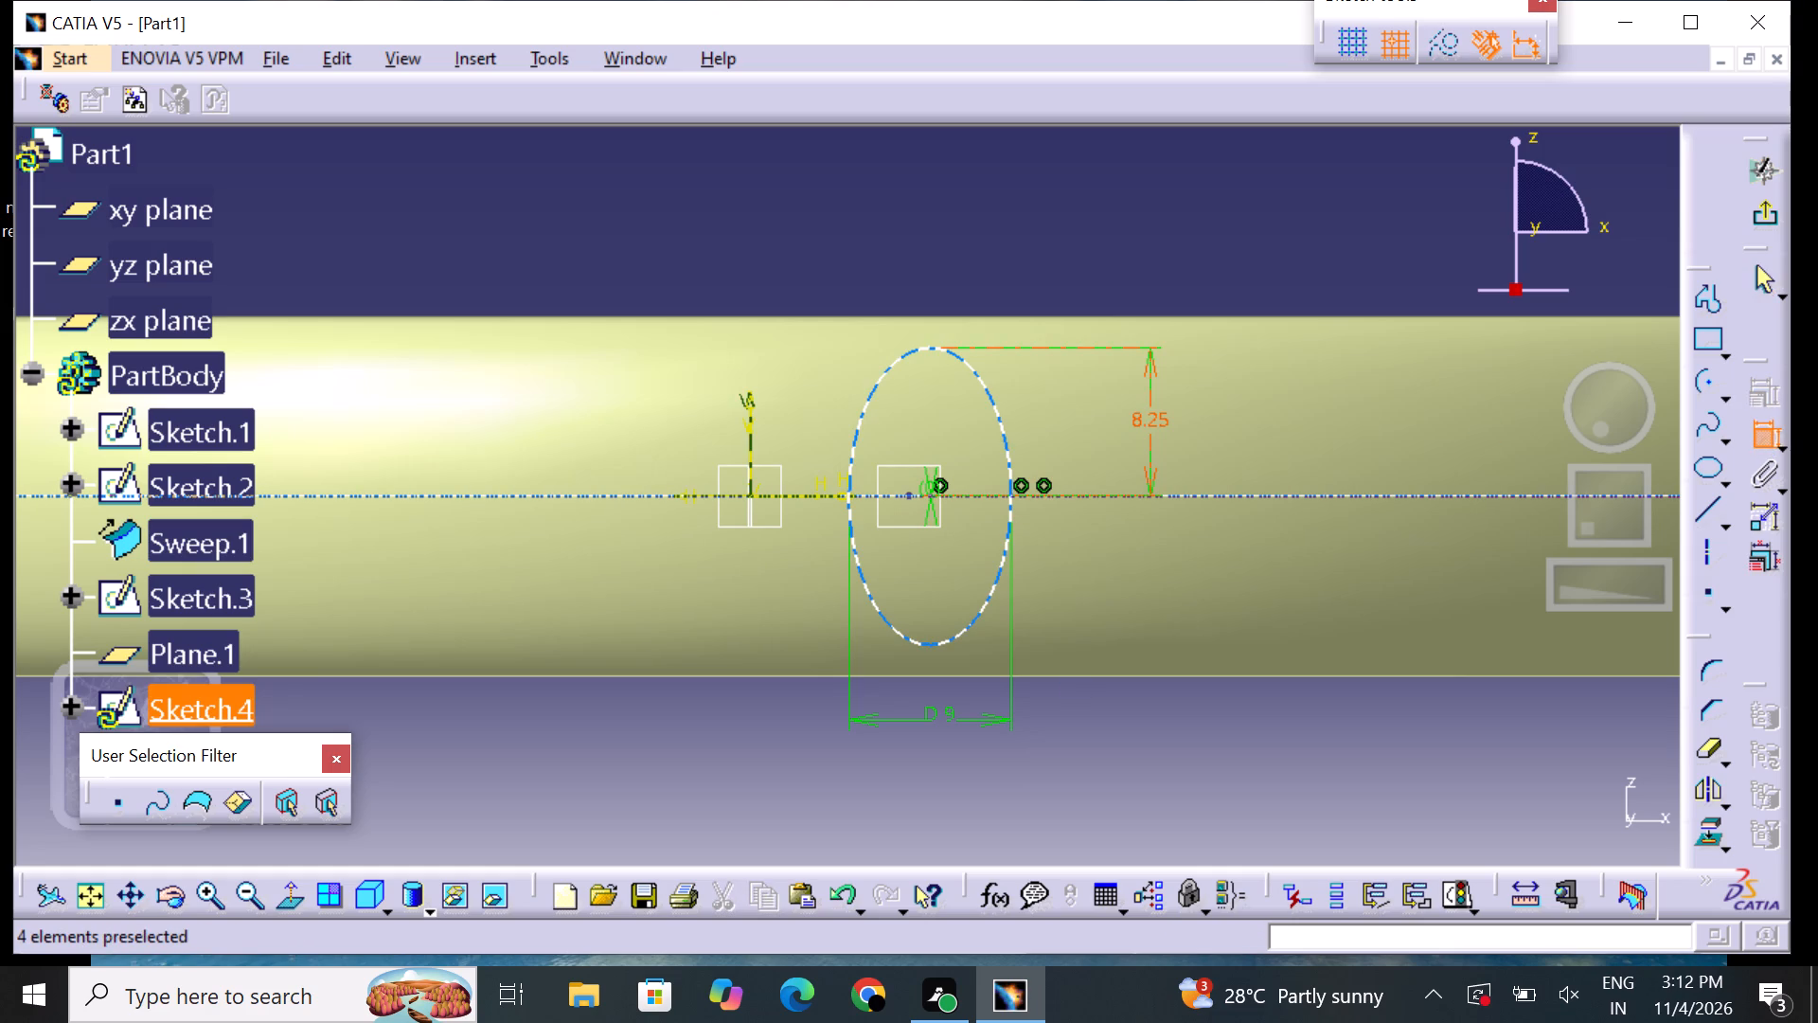
{"action": "left_click", "coordinate": [926, 500]}
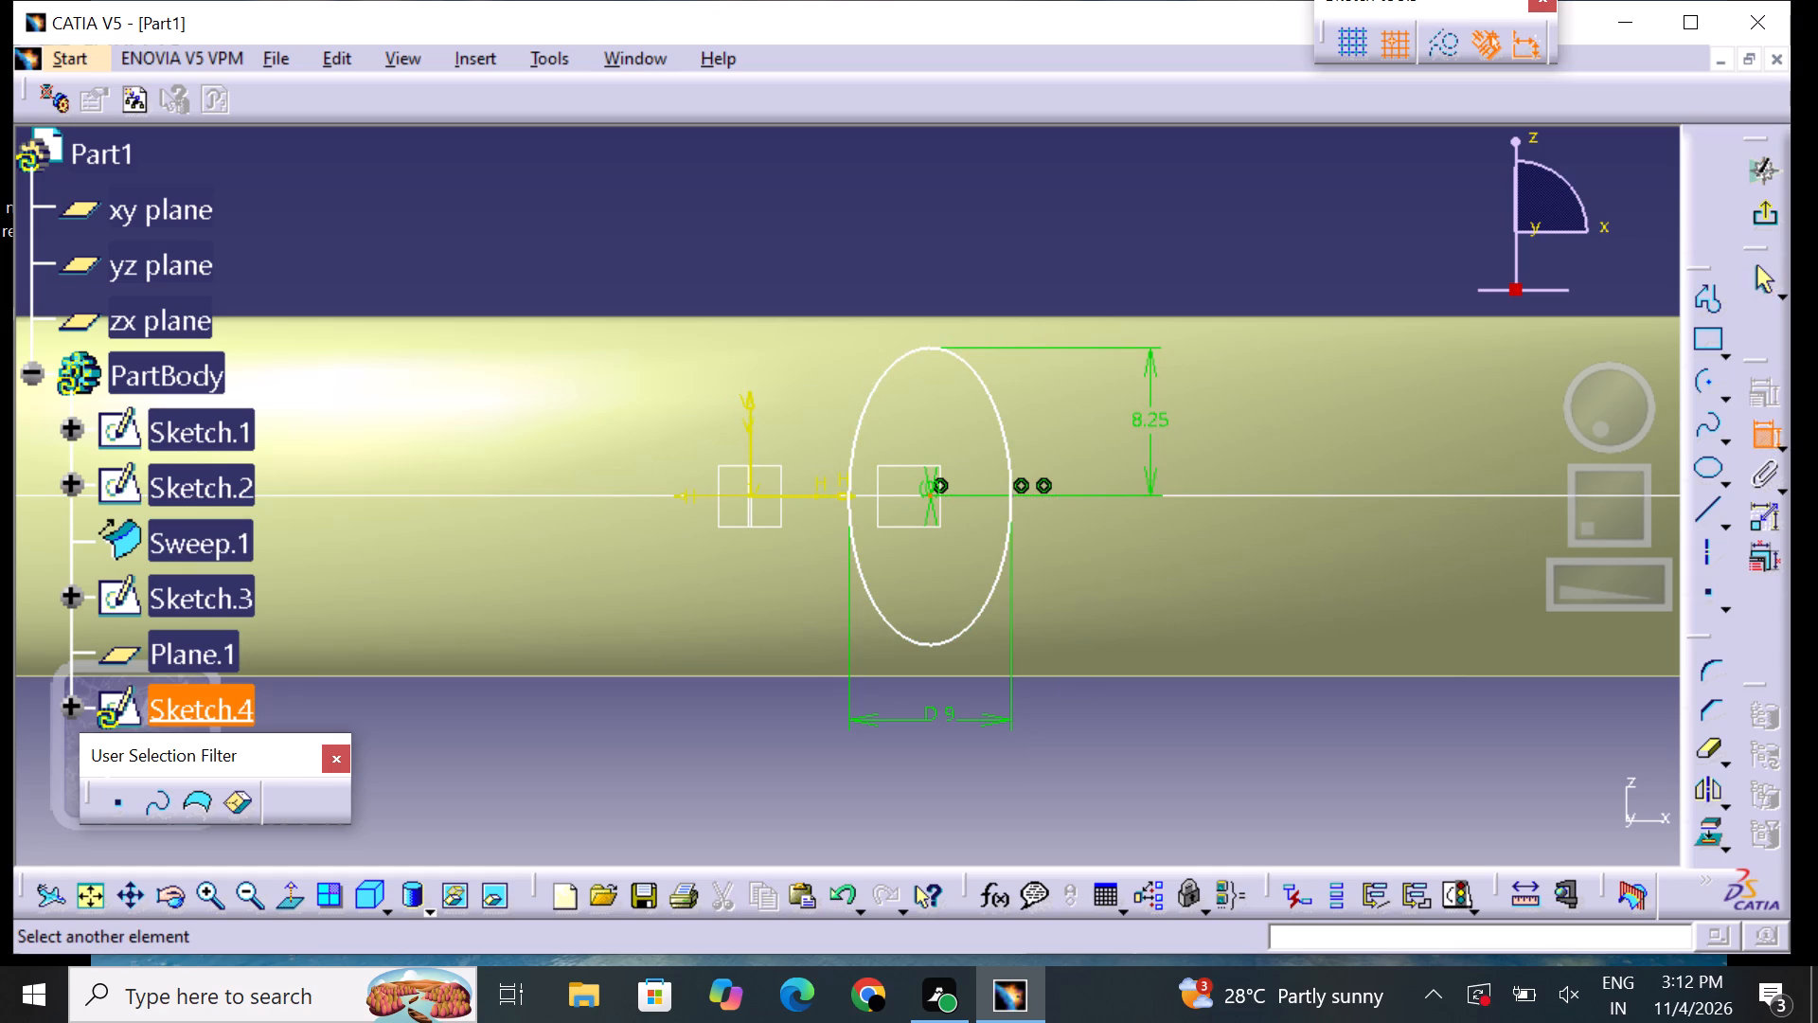
{"action": "left_click", "coordinate": [908, 496]}
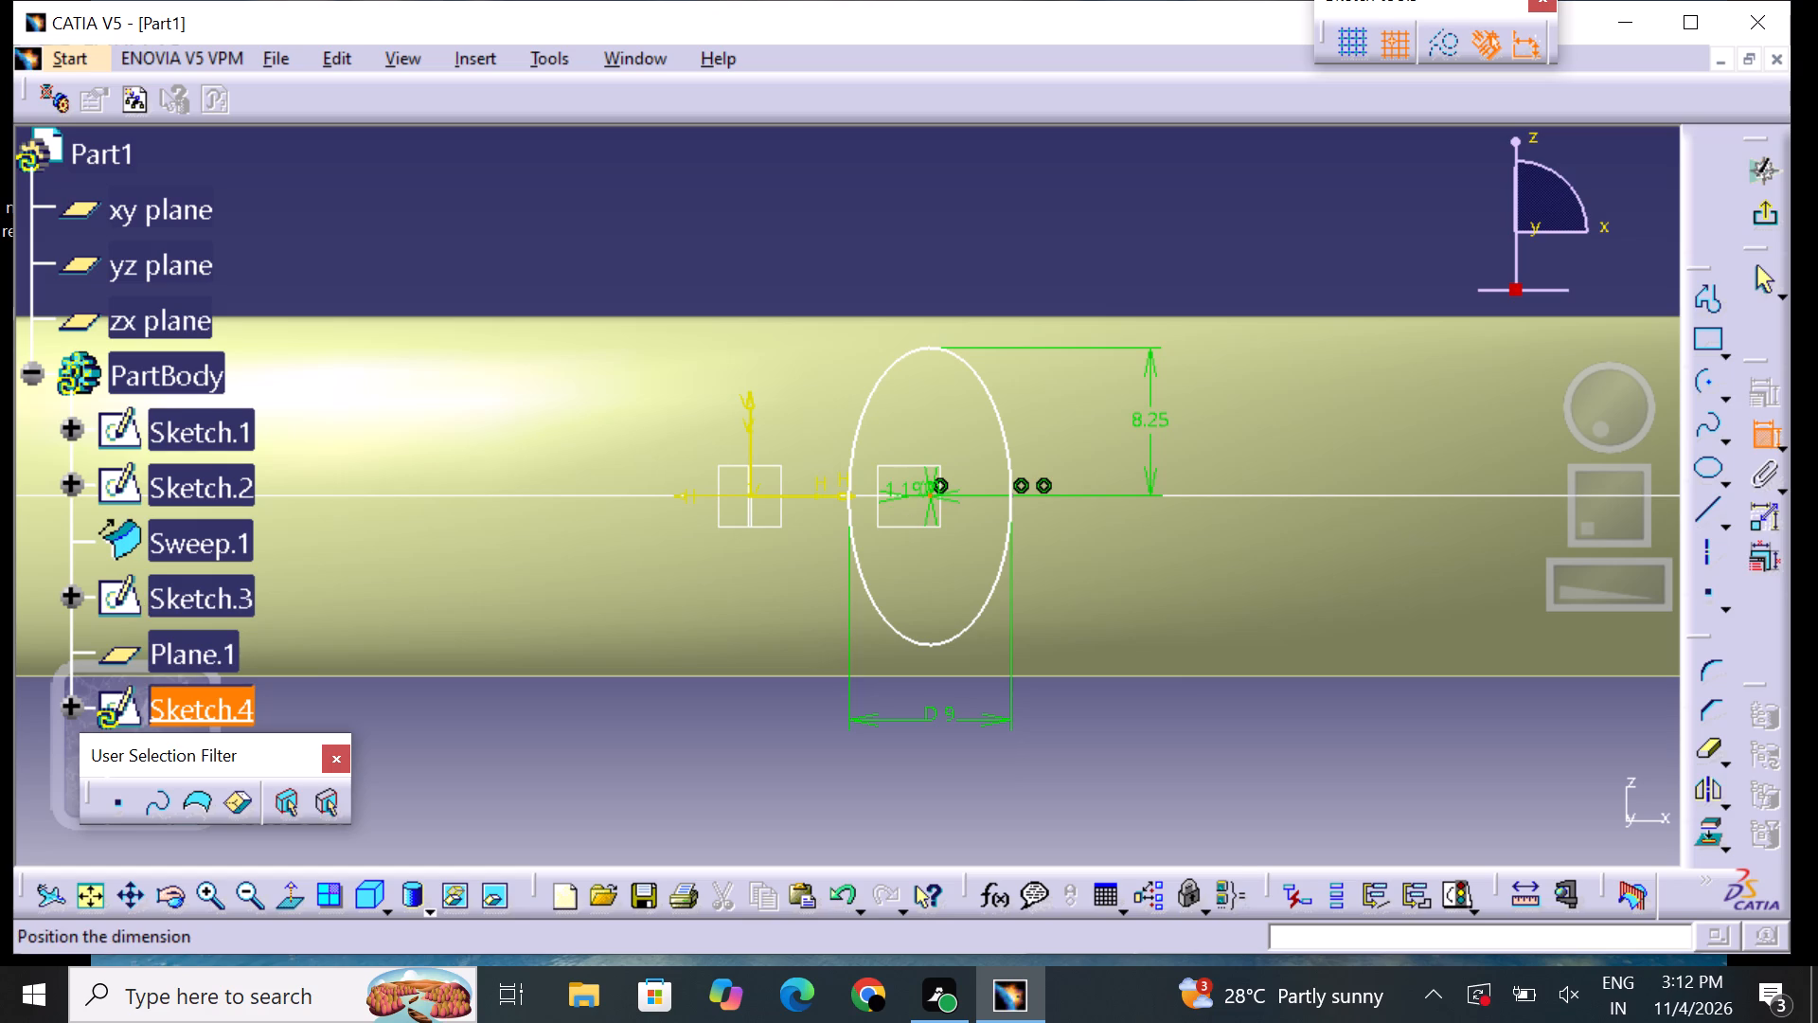
{"action": "right_click", "coordinate": [908, 497]}
{"action": "left_click", "coordinate": [1000, 844]}
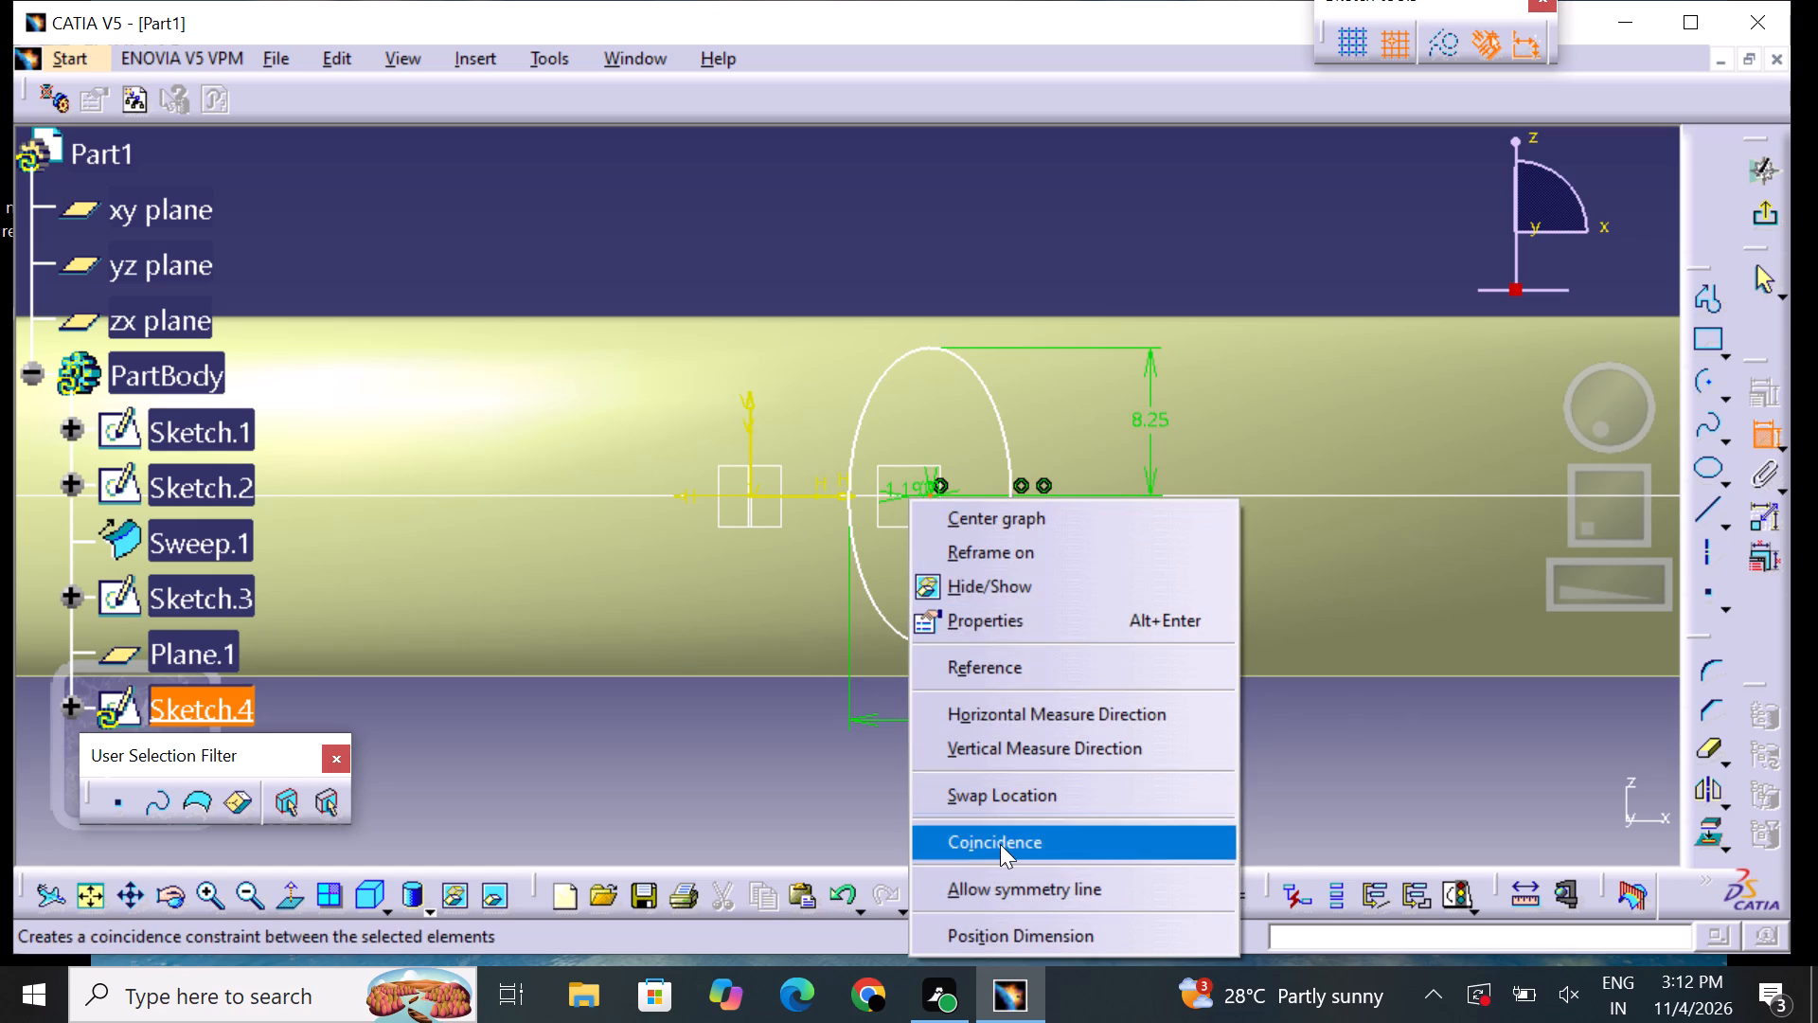
{"action": "left_click", "coordinate": [1055, 776]}
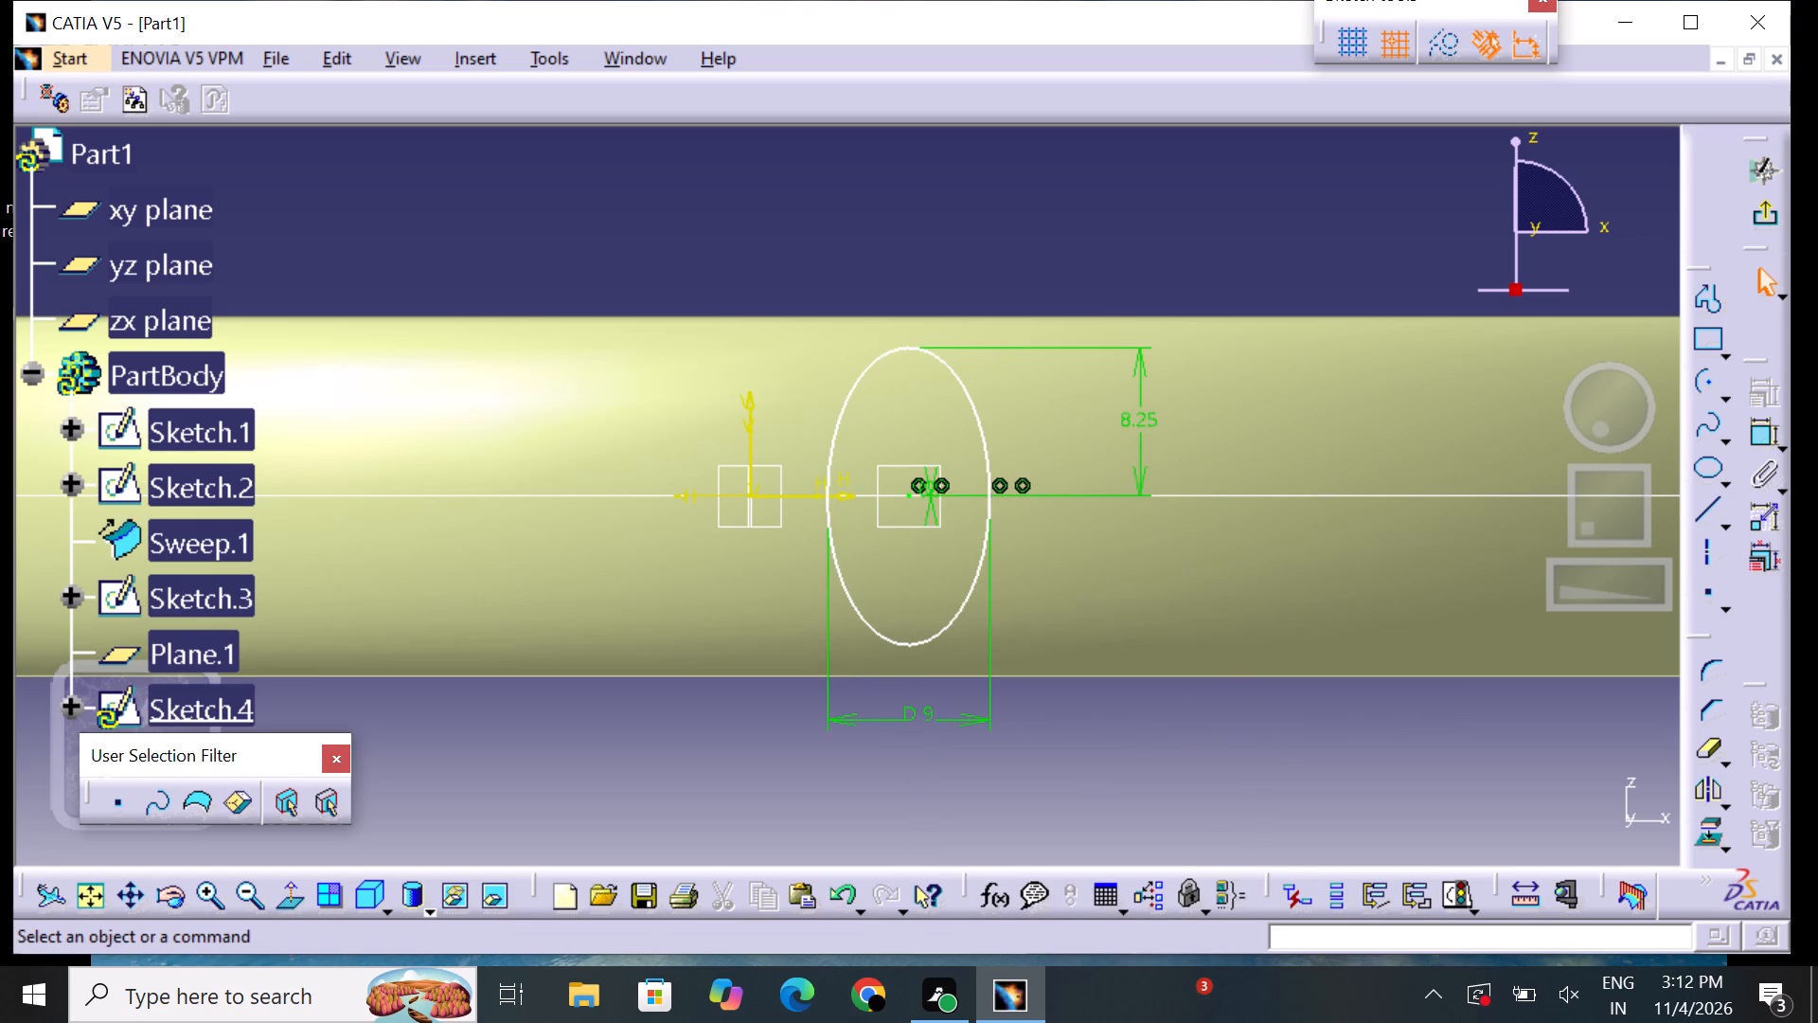
{"action": "left_click", "coordinate": [1780, 209]}
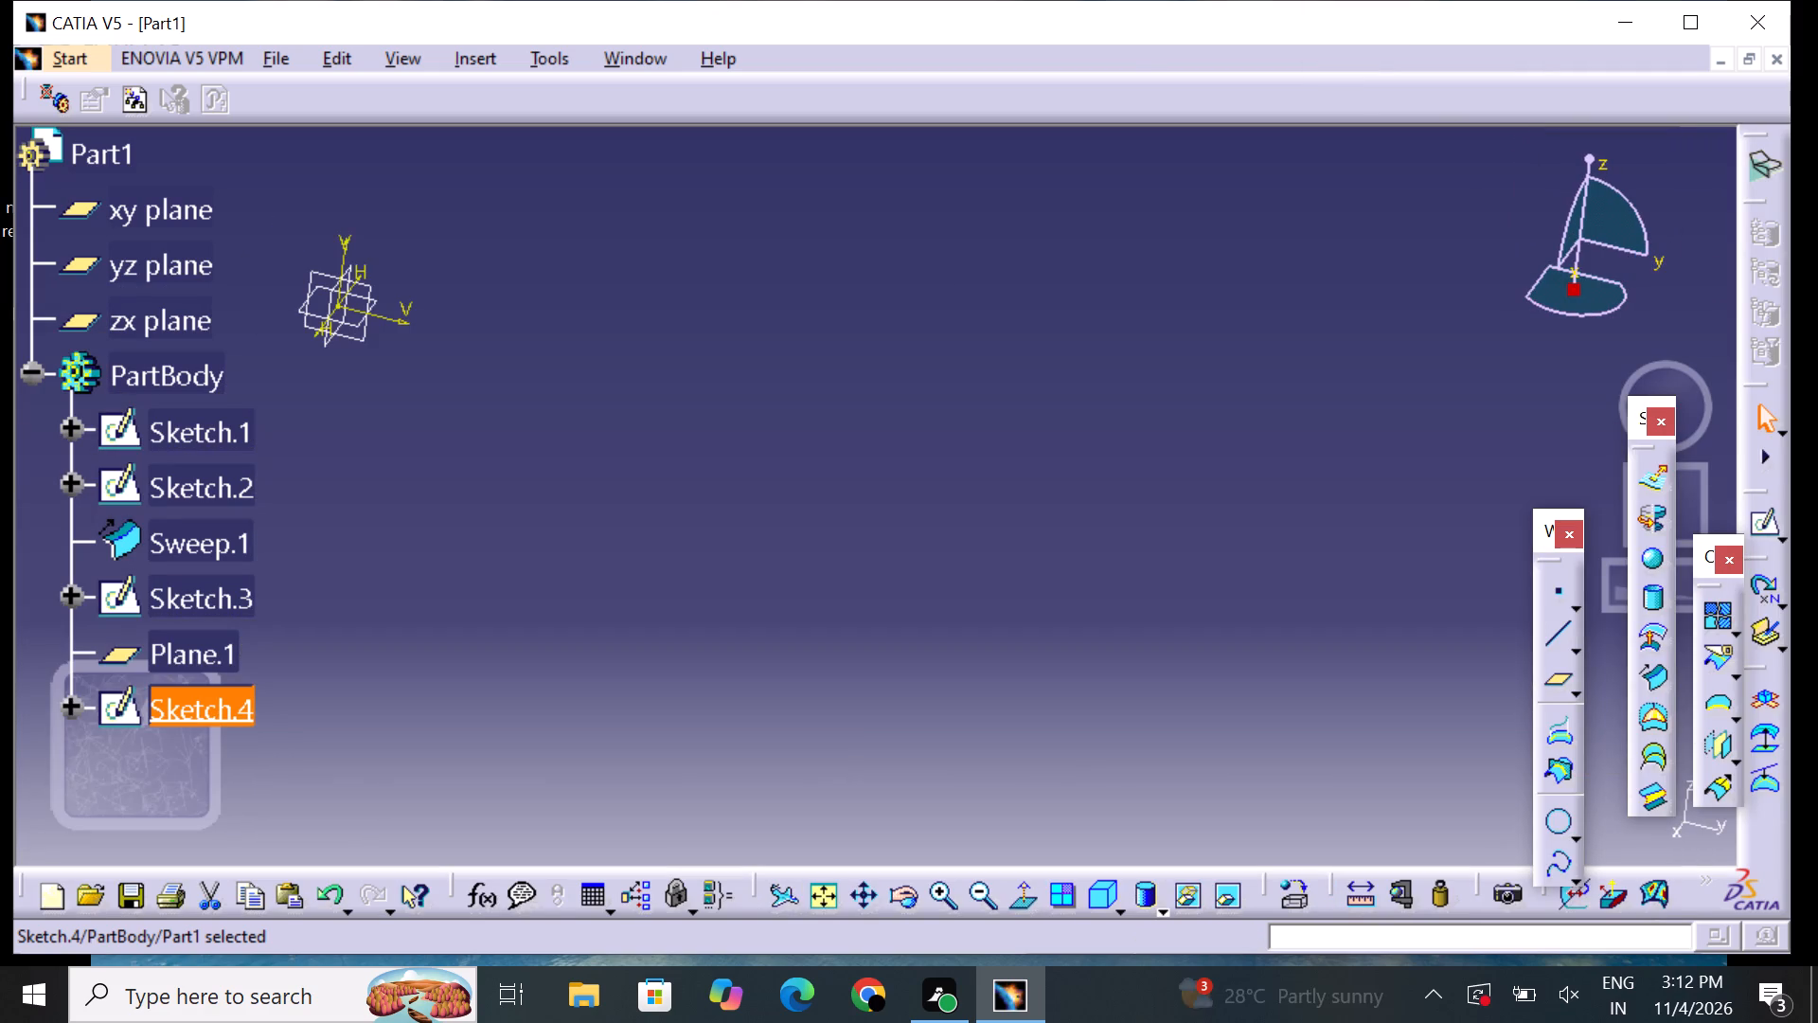
Examine the swept ring, the arm's arc and the end ellipse from several angles.
{"action": "left_click", "coordinate": [813, 895]}
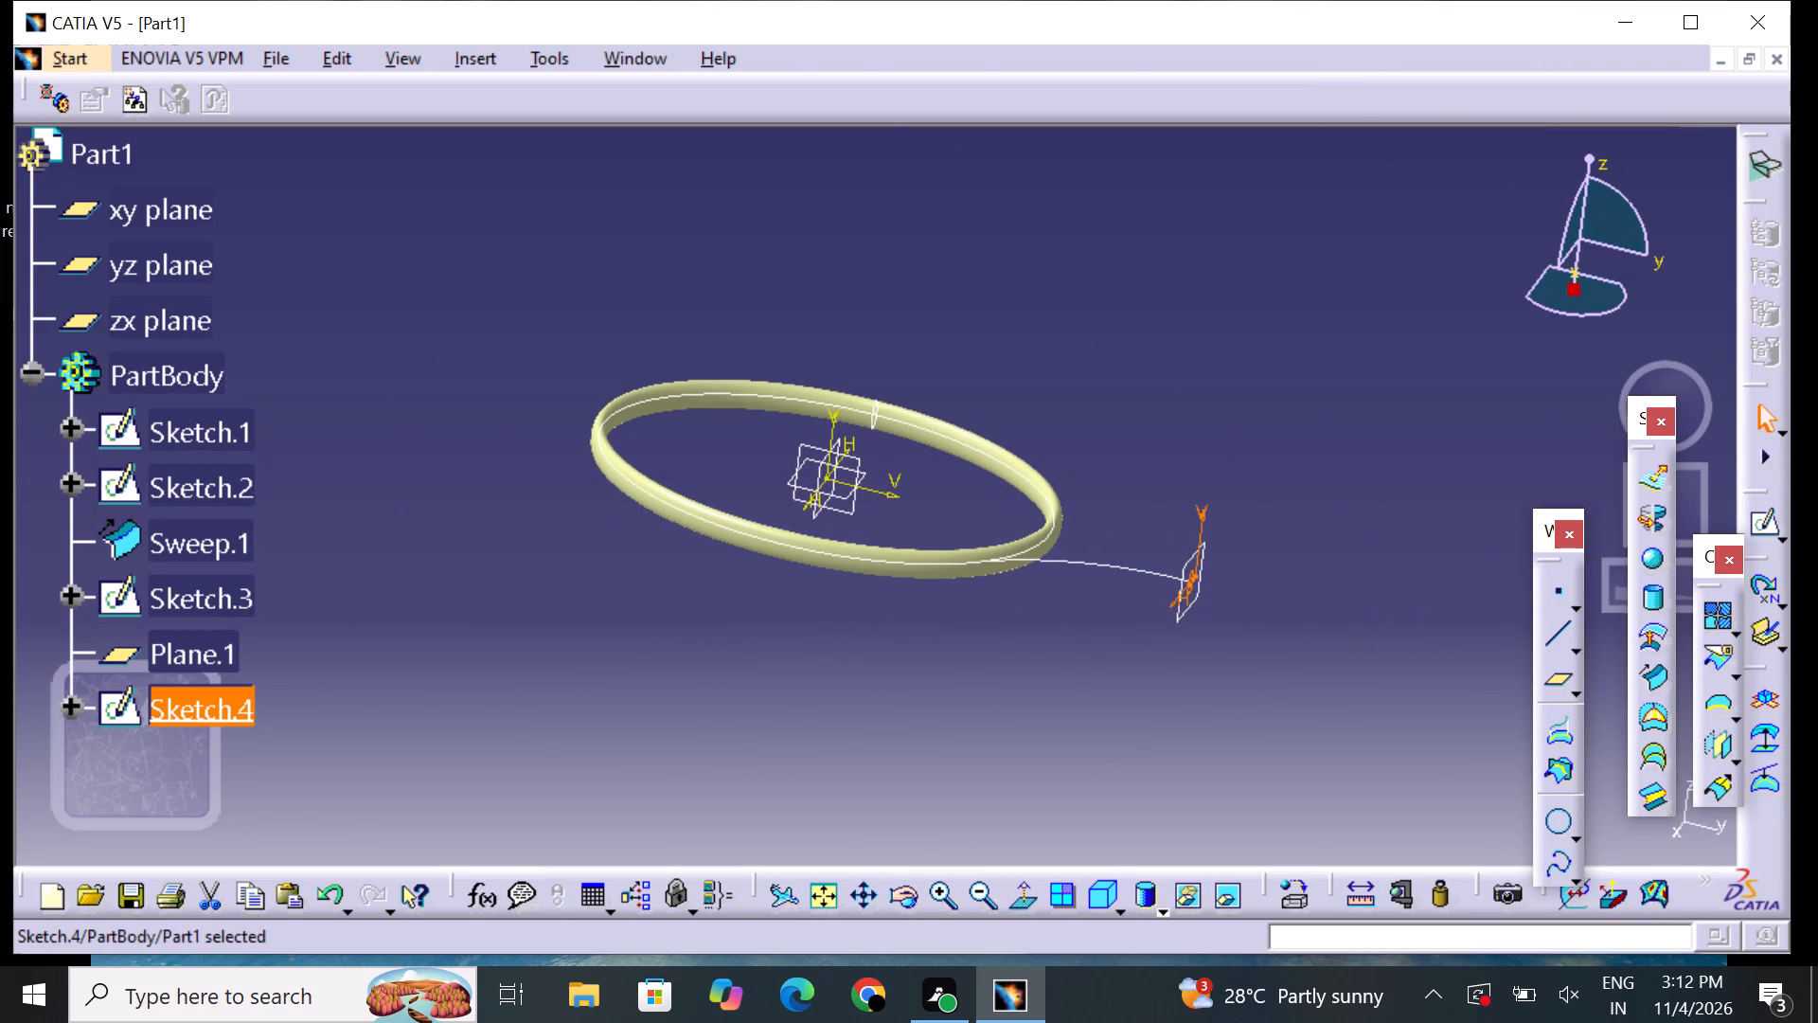
{"action": "middle_click_drag", "start_coordinate": [1145, 680], "coordinate": [1038, 664]}
{"action": "right_click_drag", "start_coordinate": [1145, 680], "coordinate": [1038, 664]}
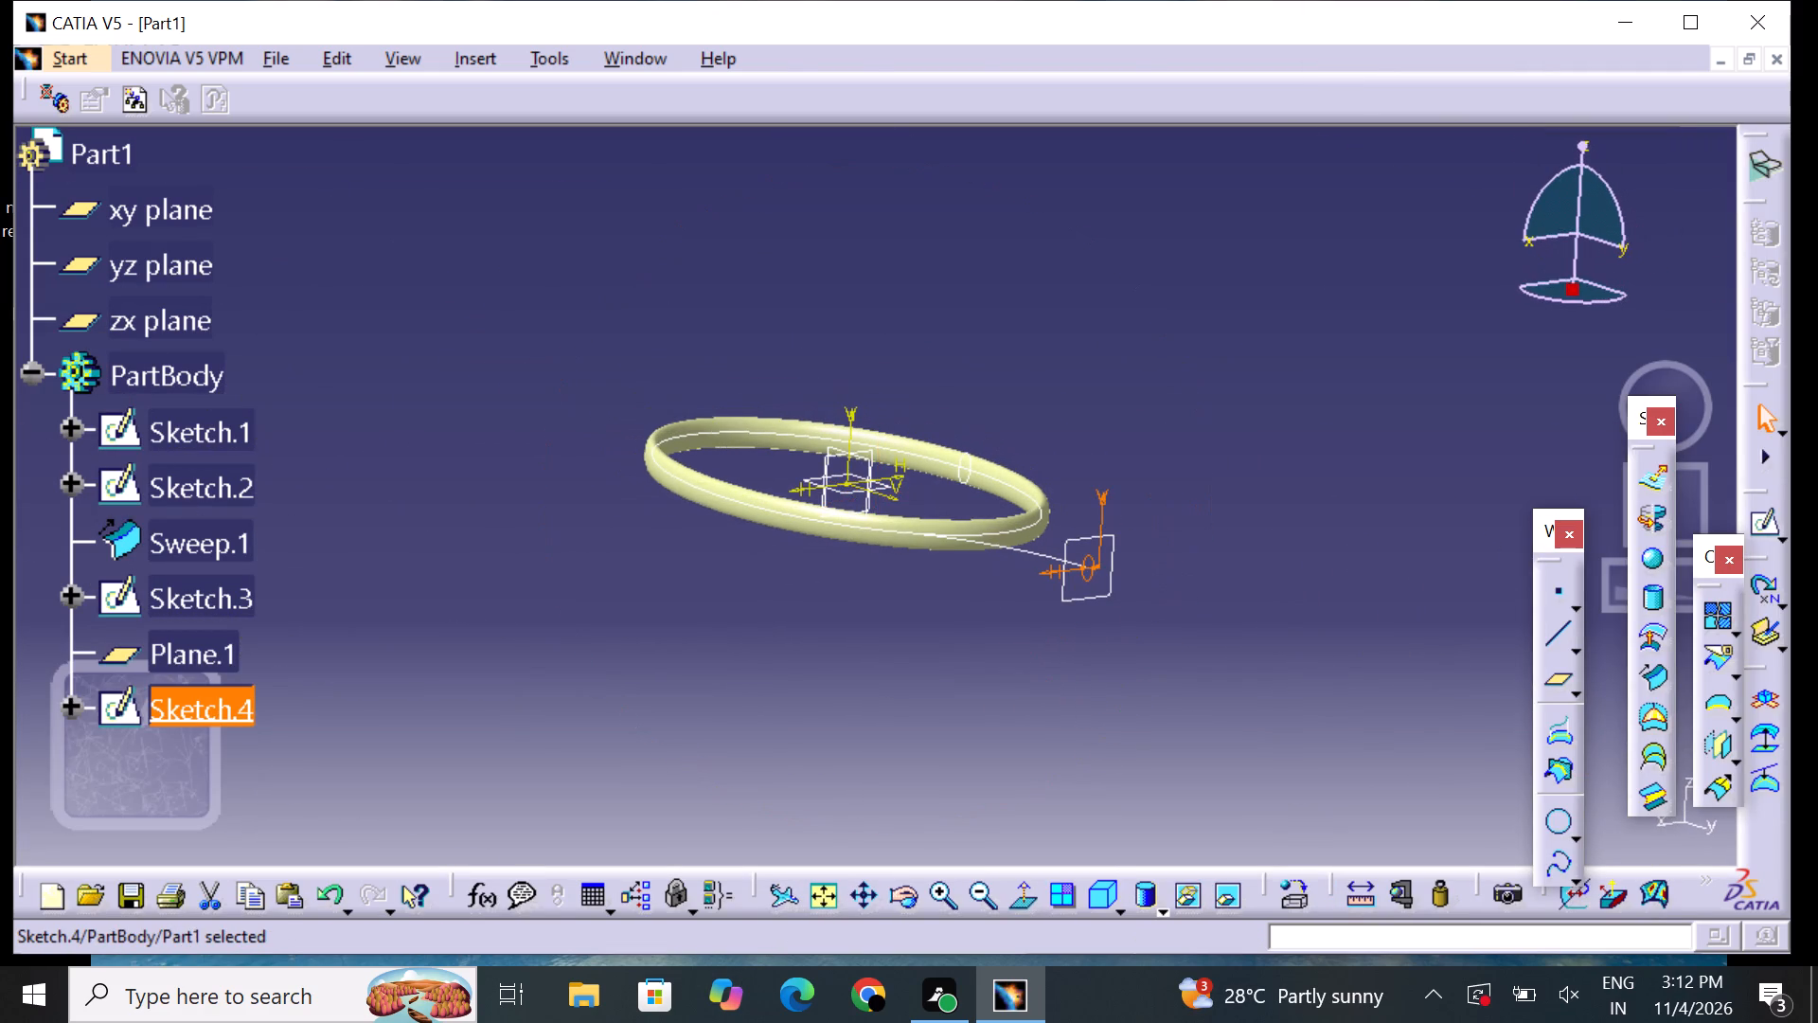
{"action": "middle_click_drag", "start_coordinate": [771, 628], "coordinate": [922, 680]}
{"action": "right_click_drag", "start_coordinate": [771, 633], "coordinate": [923, 680]}
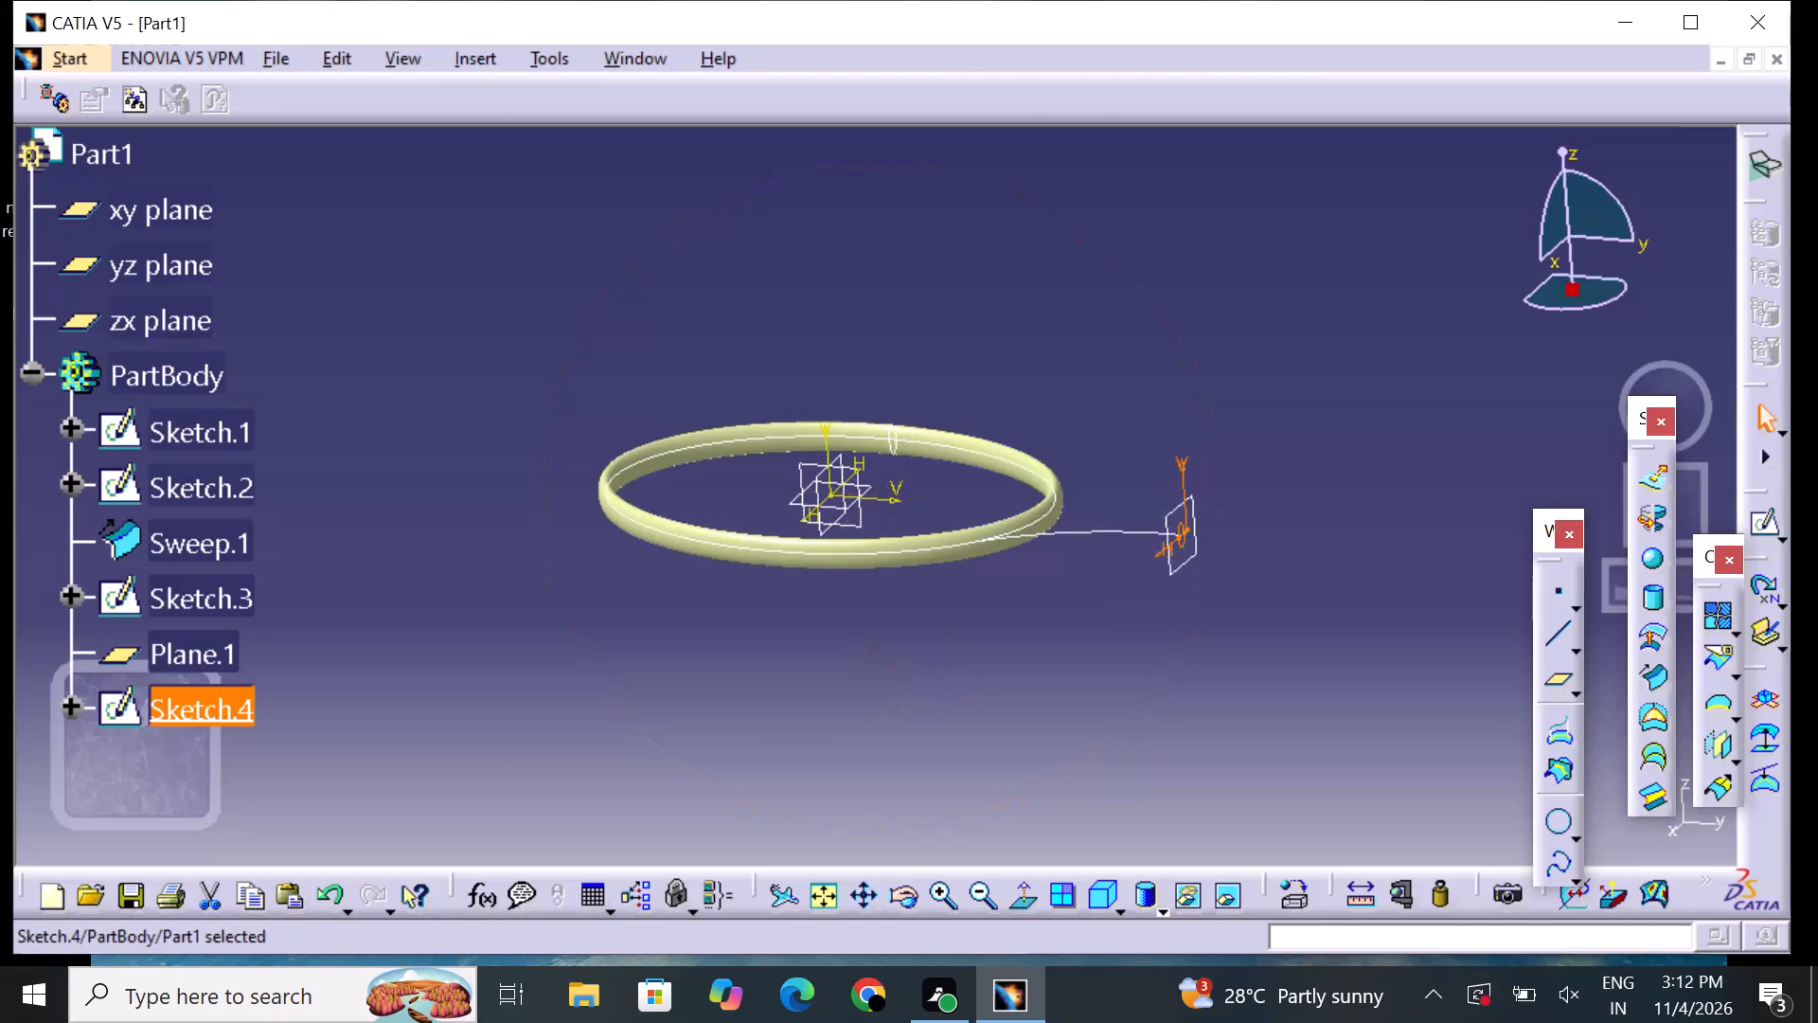
{"action": "middle_click_drag", "start_coordinate": [808, 281], "coordinate": [831, 335]}
{"action": "right_click_drag", "start_coordinate": [812, 297], "coordinate": [837, 335]}
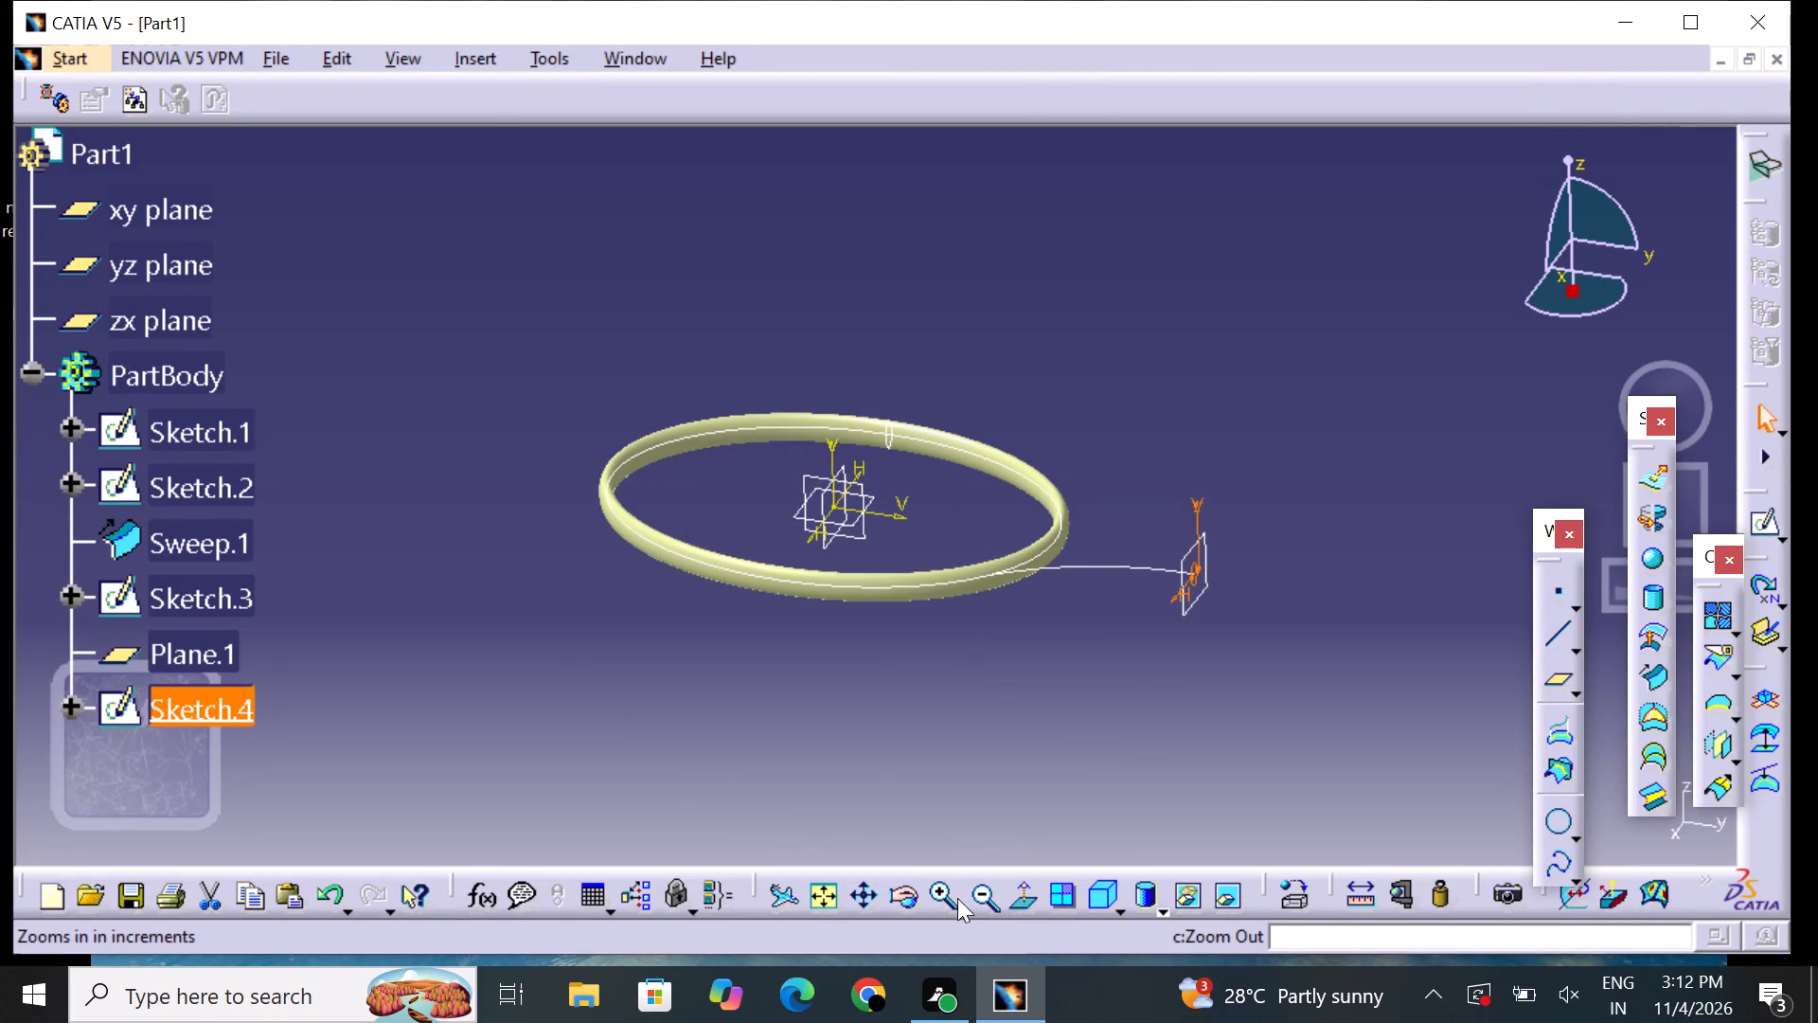
{"action": "double_click", "coordinate": [955, 898]}
{"action": "middle_click_drag", "start_coordinate": [1199, 733], "coordinate": [1053, 683]}
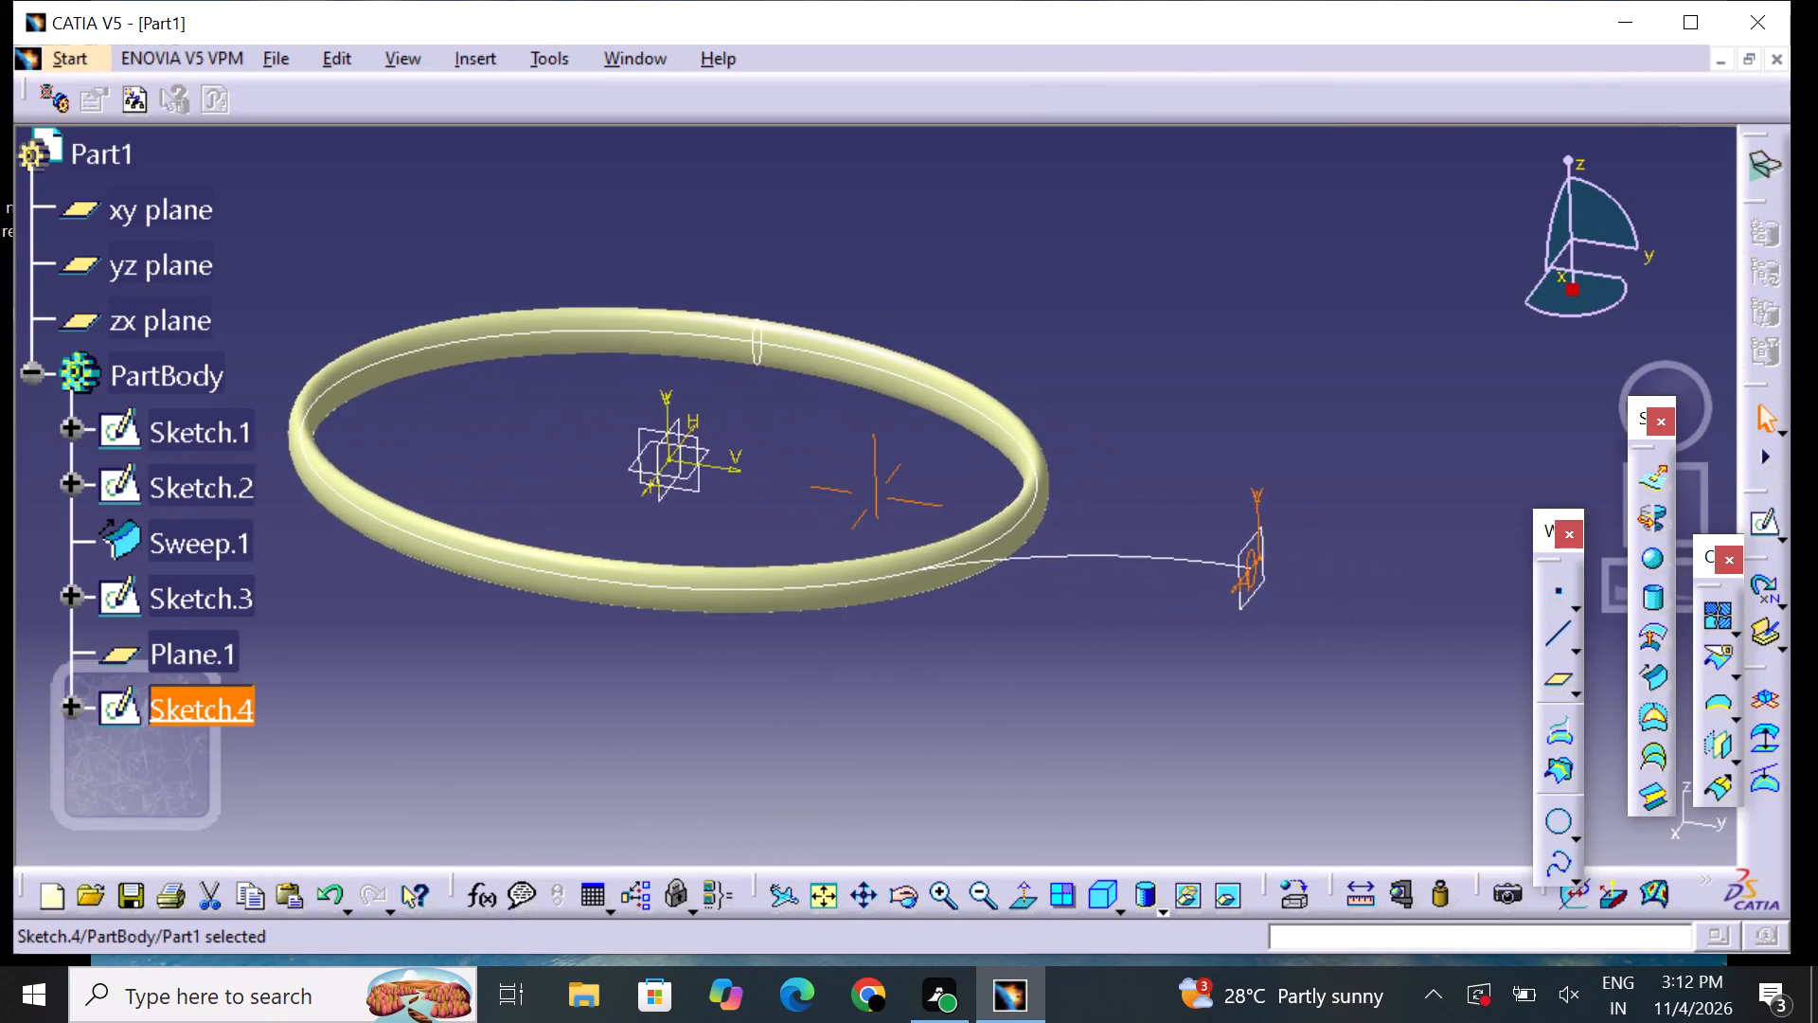
{"action": "middle_click_drag", "start_coordinate": [1053, 683], "coordinate": [965, 670]}
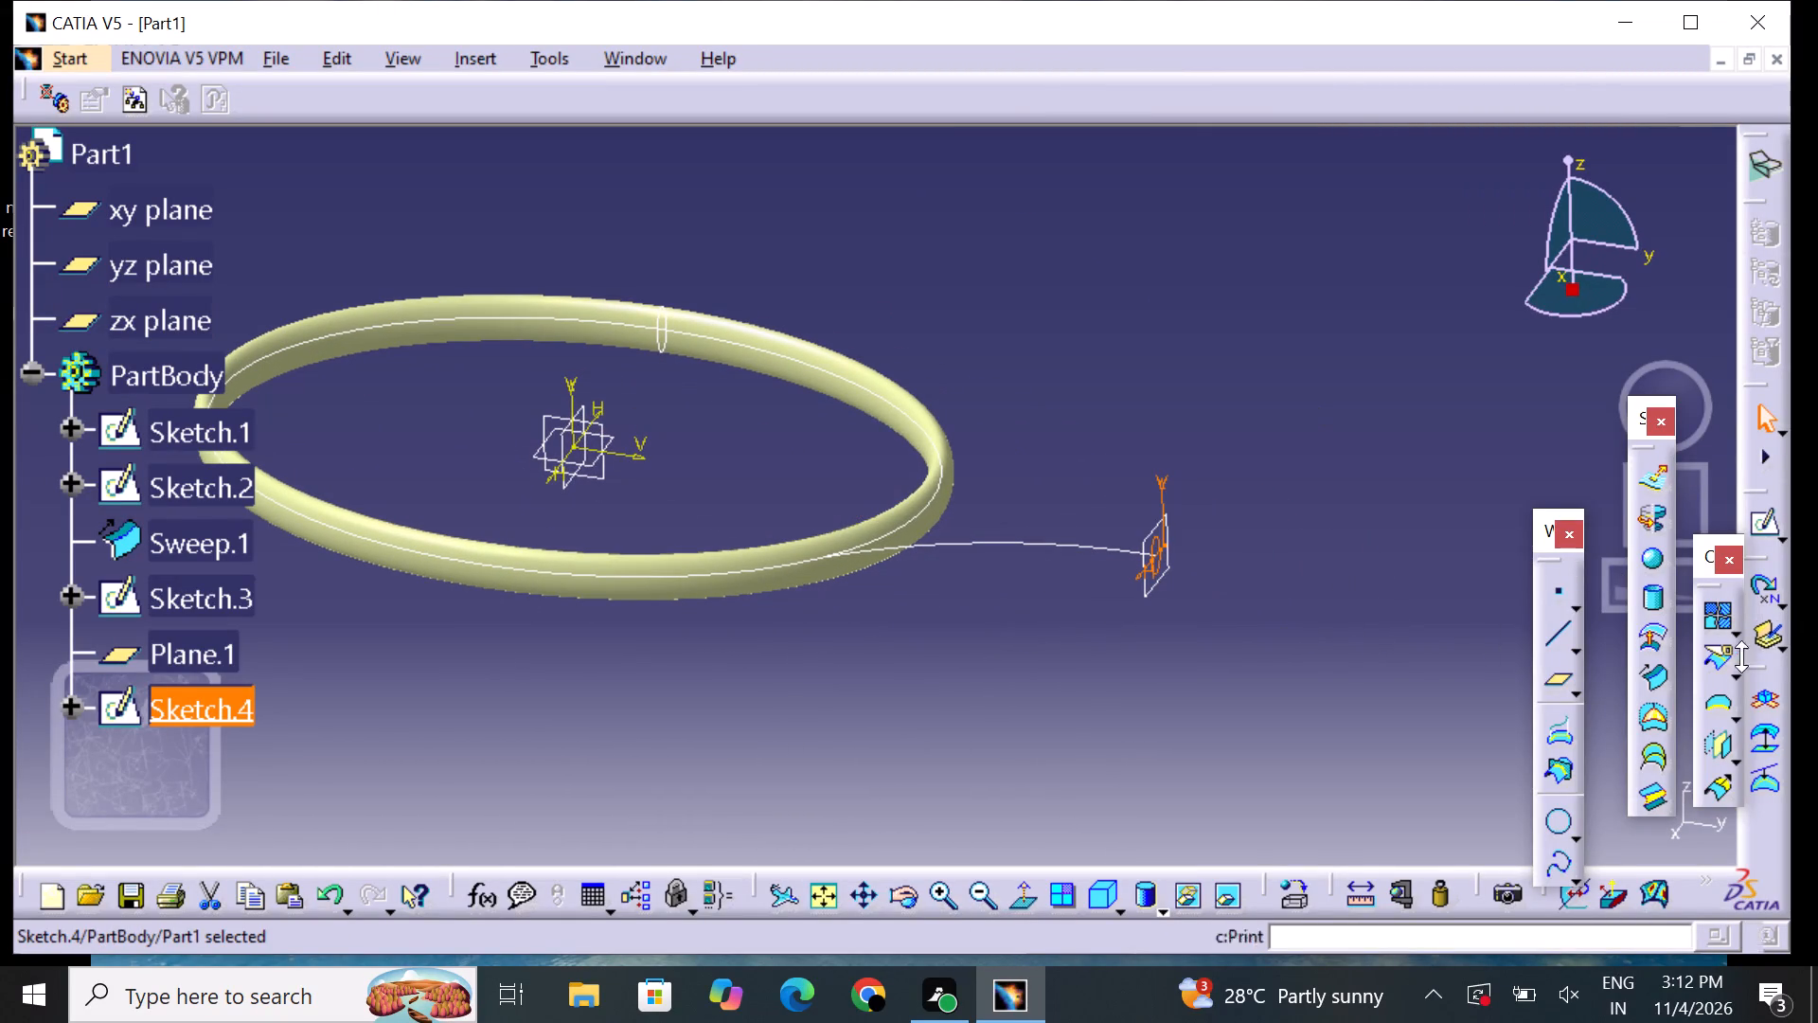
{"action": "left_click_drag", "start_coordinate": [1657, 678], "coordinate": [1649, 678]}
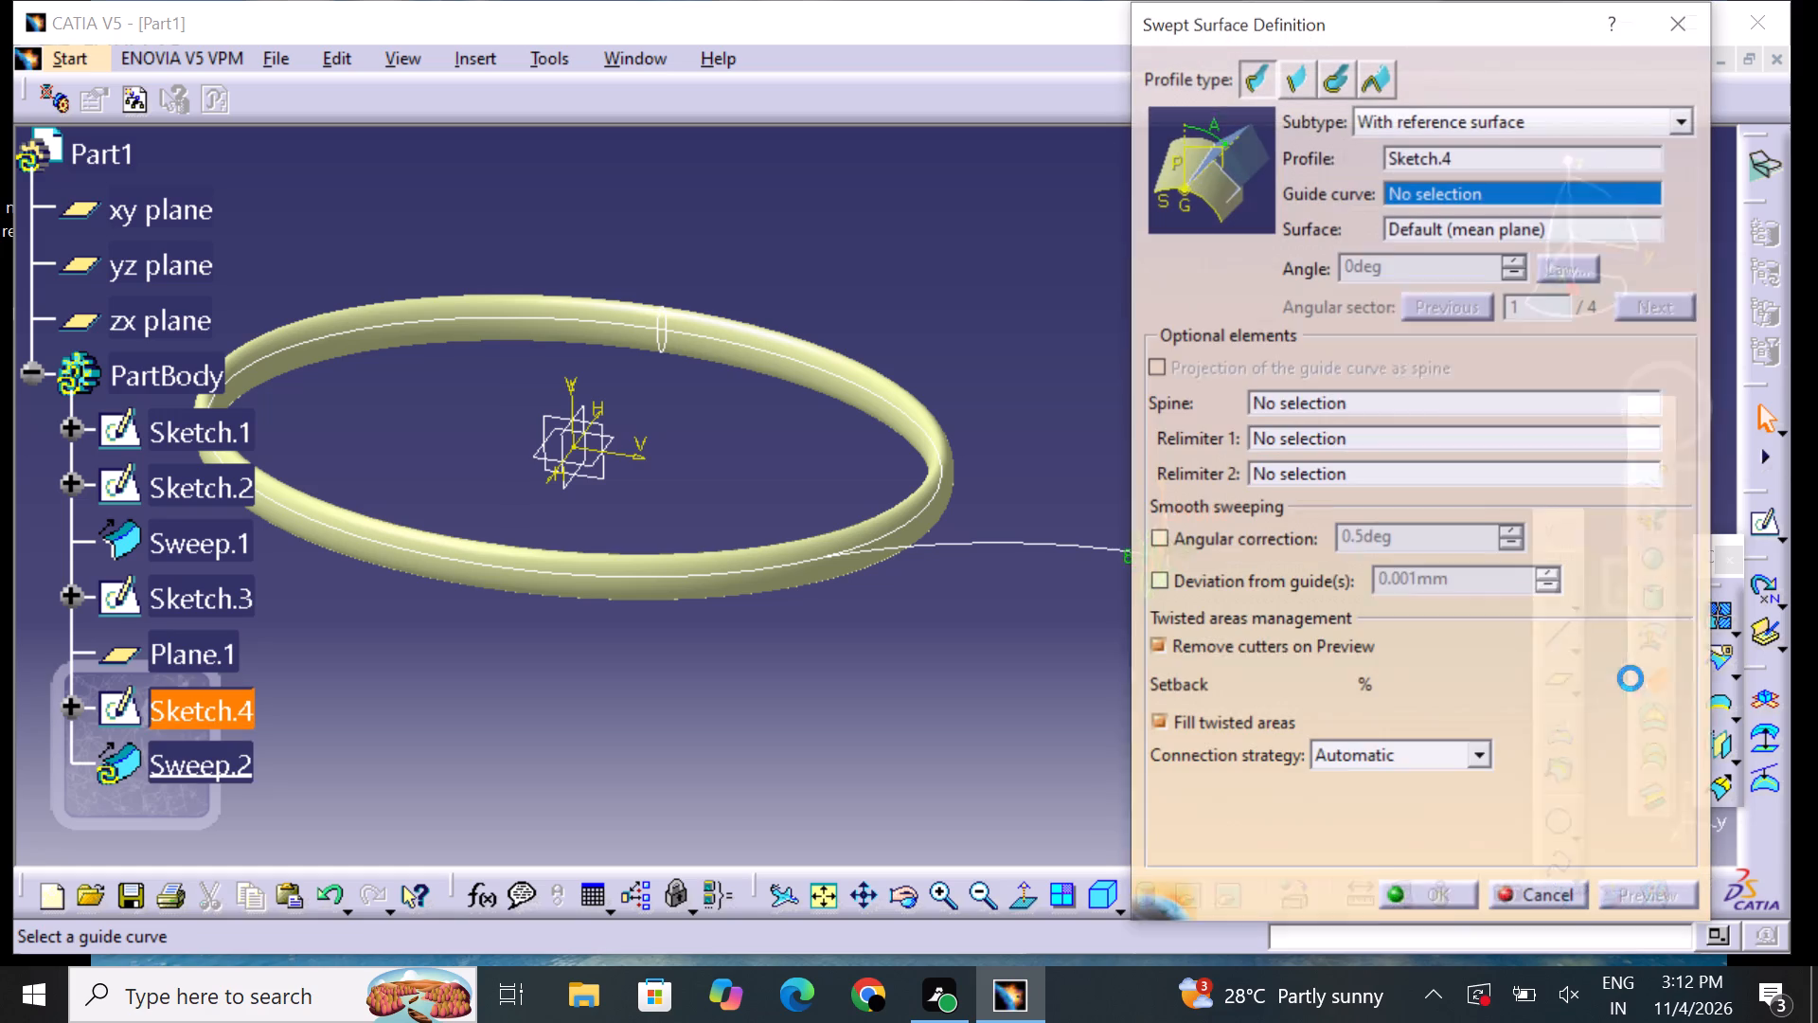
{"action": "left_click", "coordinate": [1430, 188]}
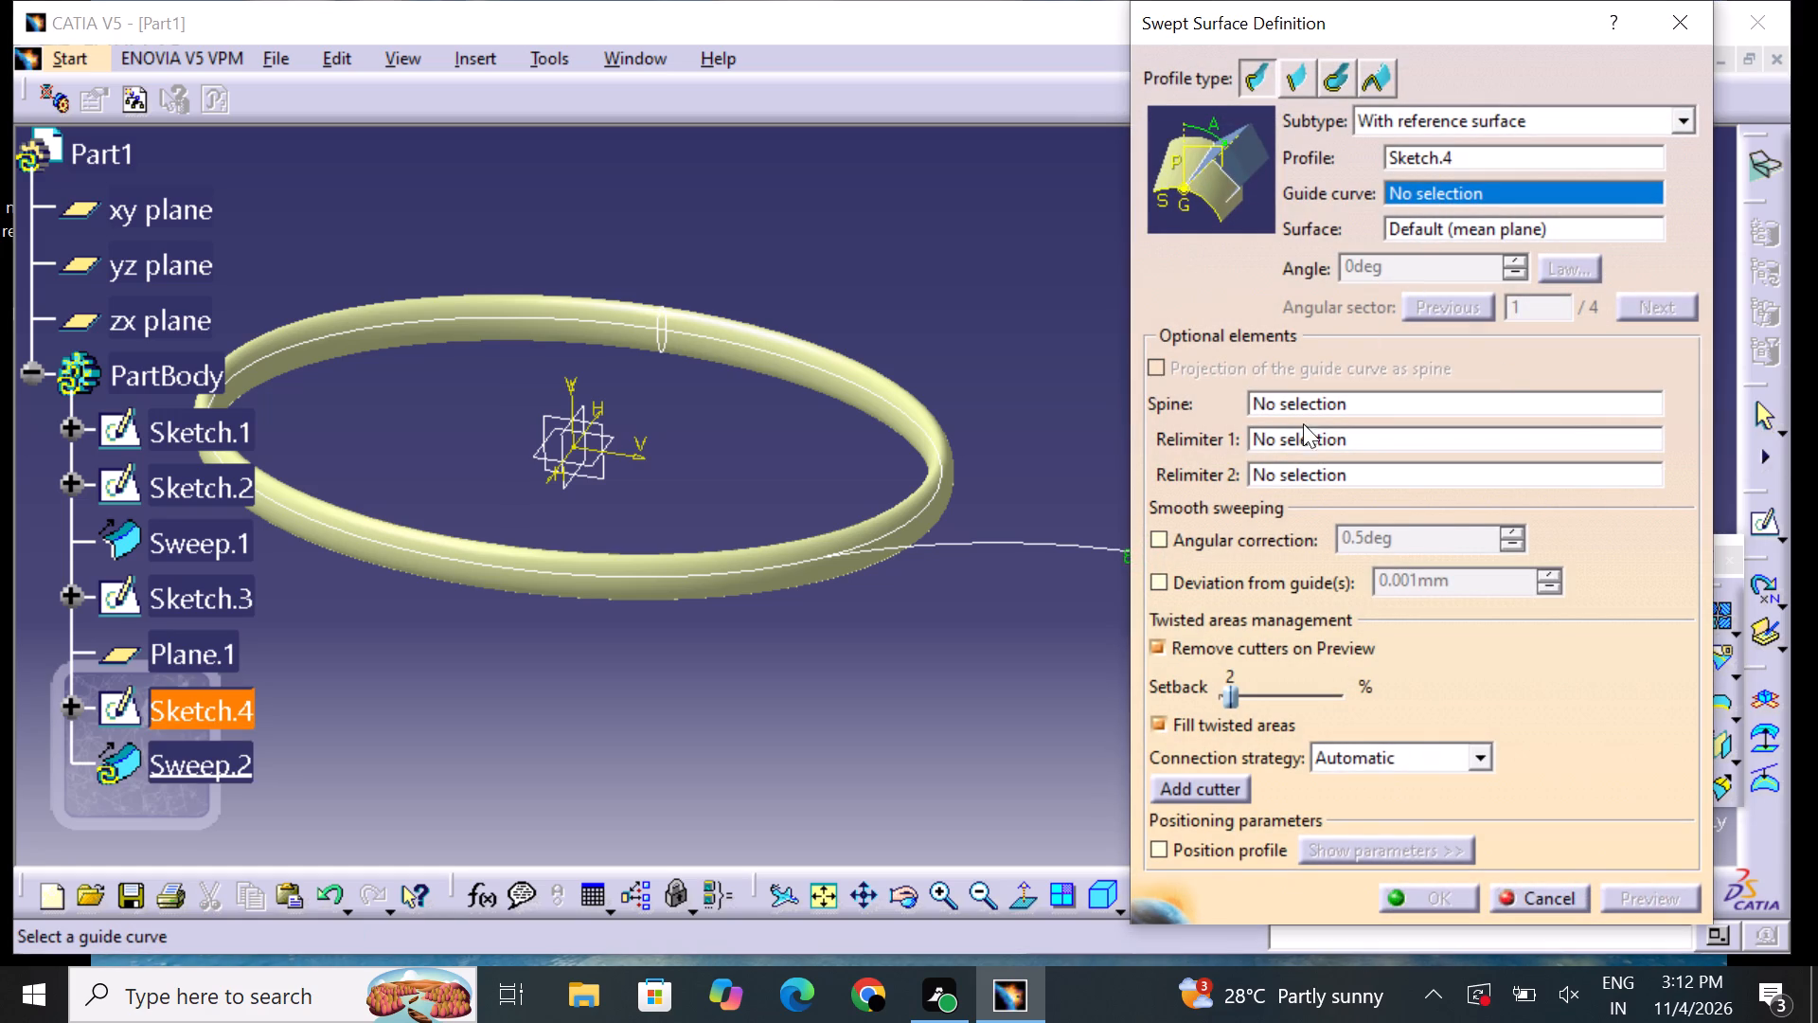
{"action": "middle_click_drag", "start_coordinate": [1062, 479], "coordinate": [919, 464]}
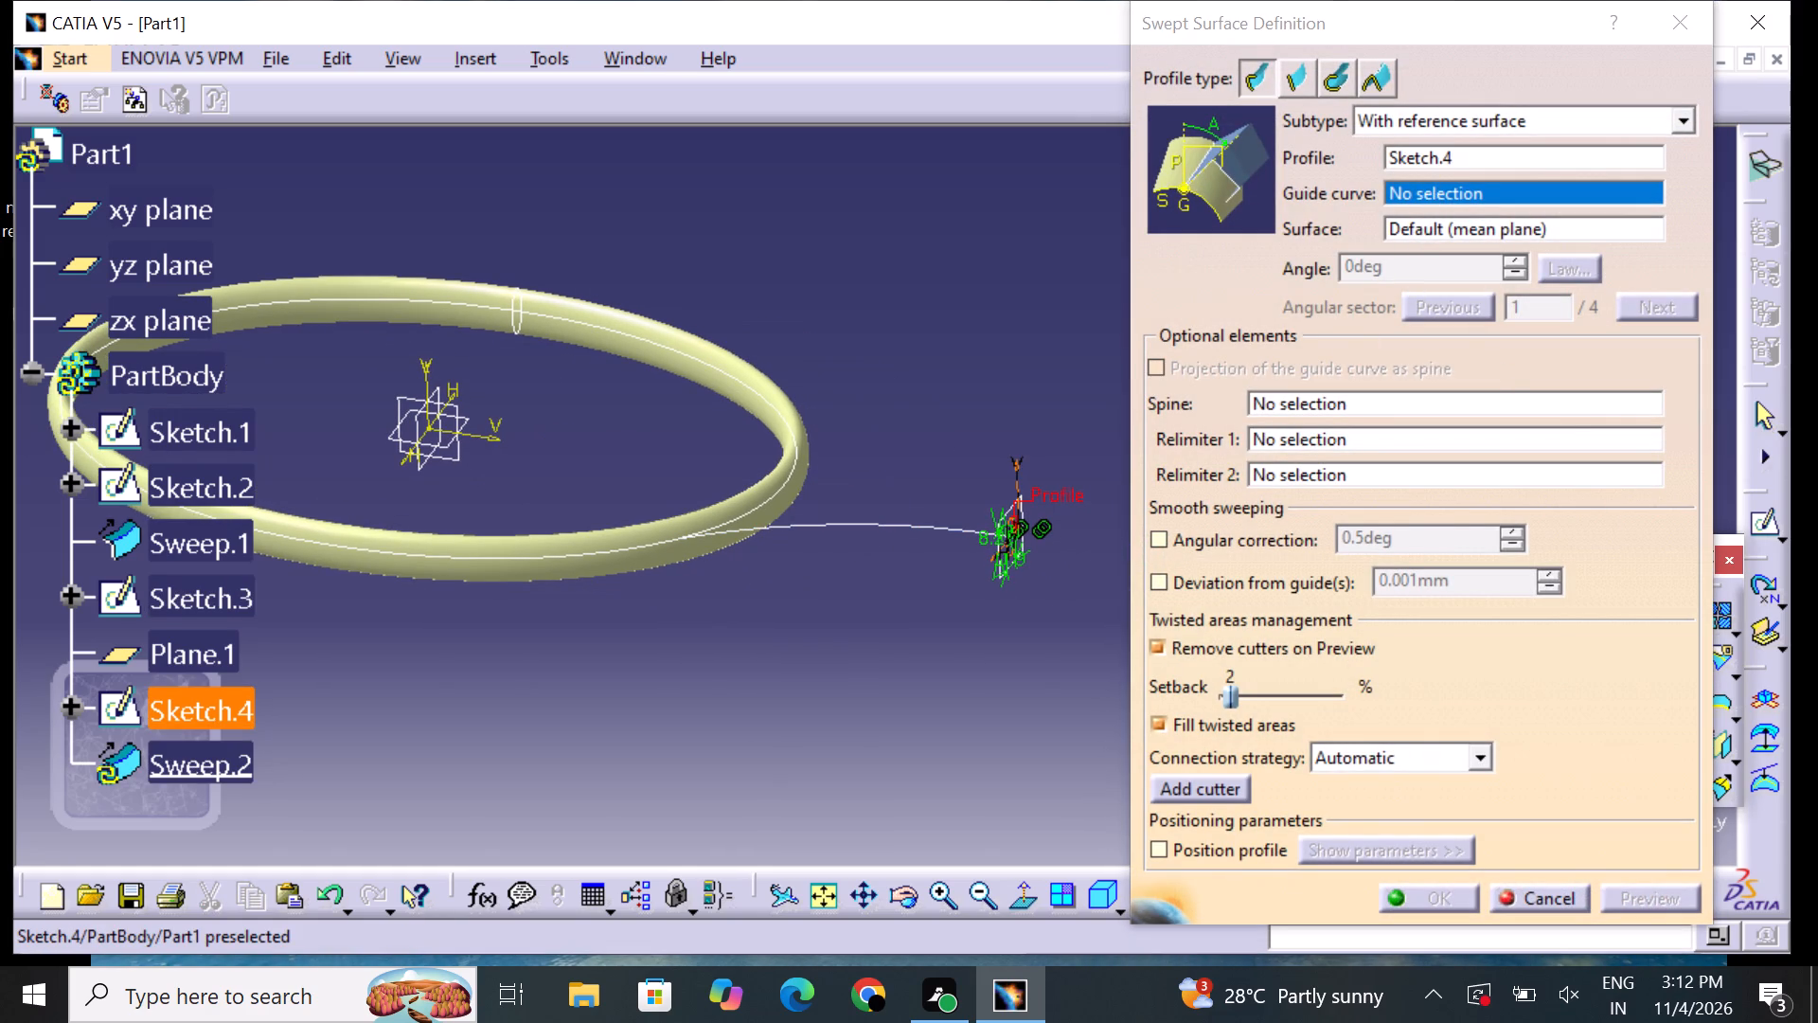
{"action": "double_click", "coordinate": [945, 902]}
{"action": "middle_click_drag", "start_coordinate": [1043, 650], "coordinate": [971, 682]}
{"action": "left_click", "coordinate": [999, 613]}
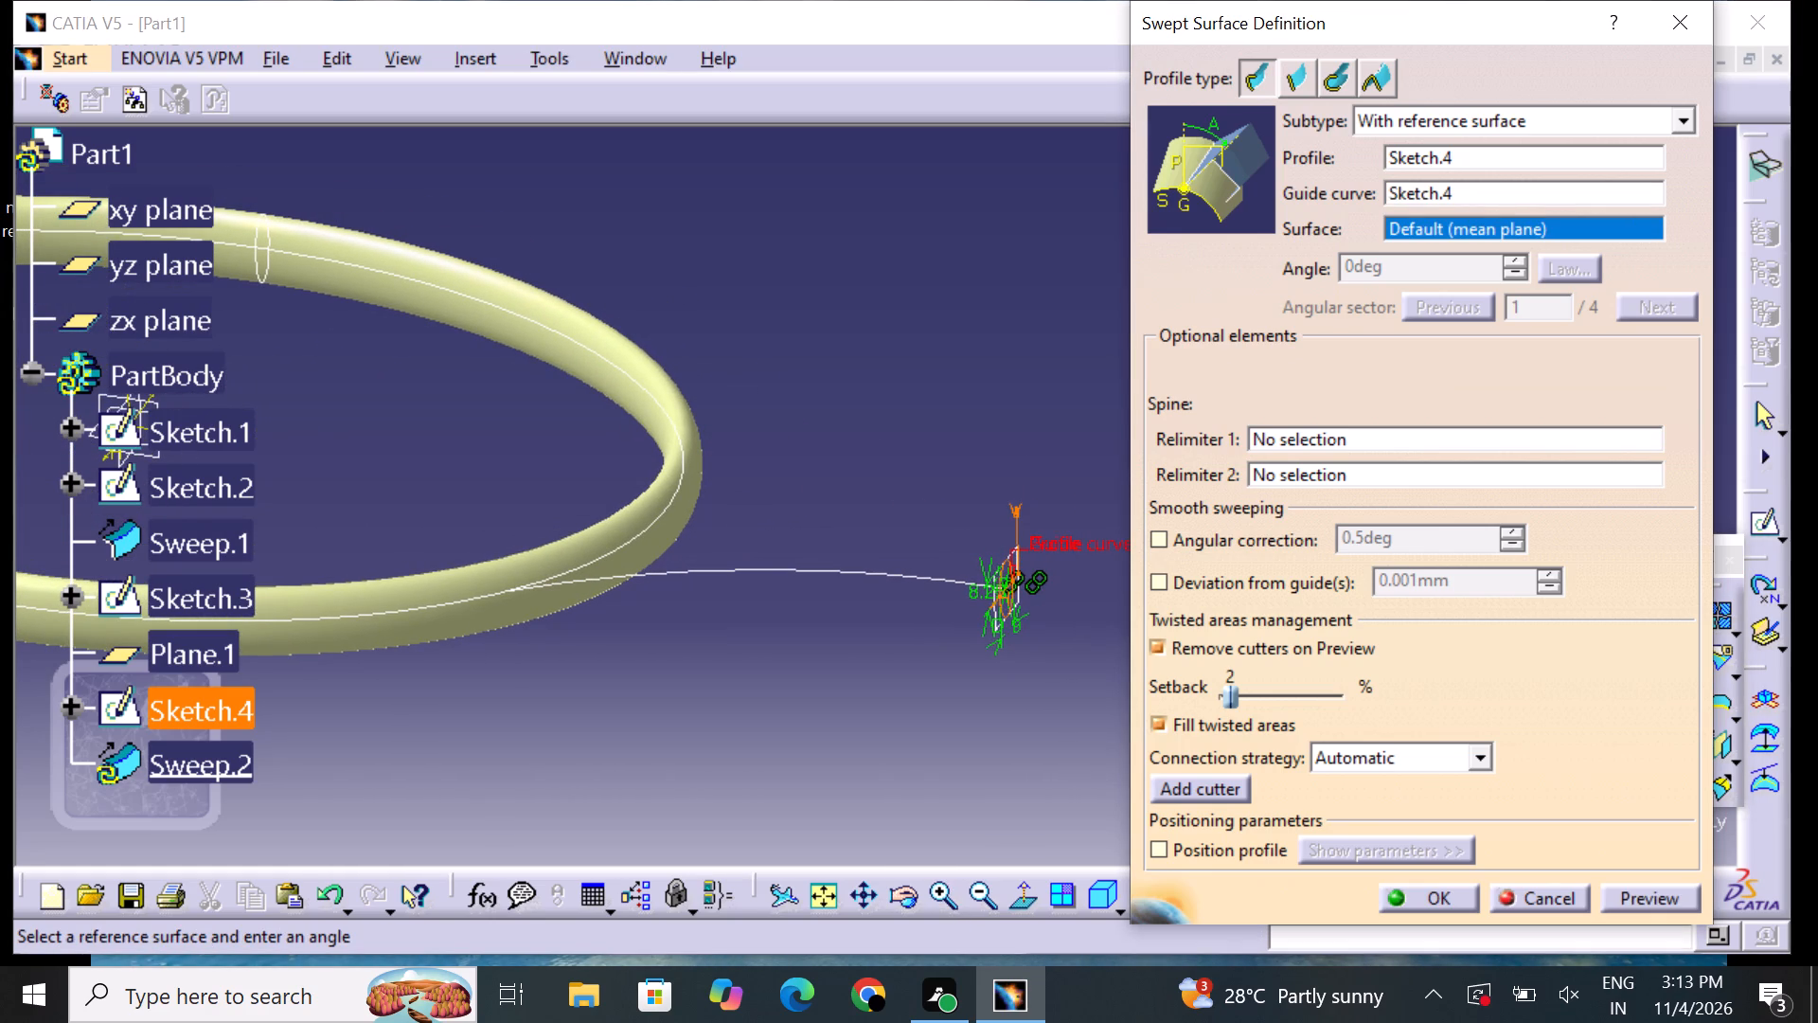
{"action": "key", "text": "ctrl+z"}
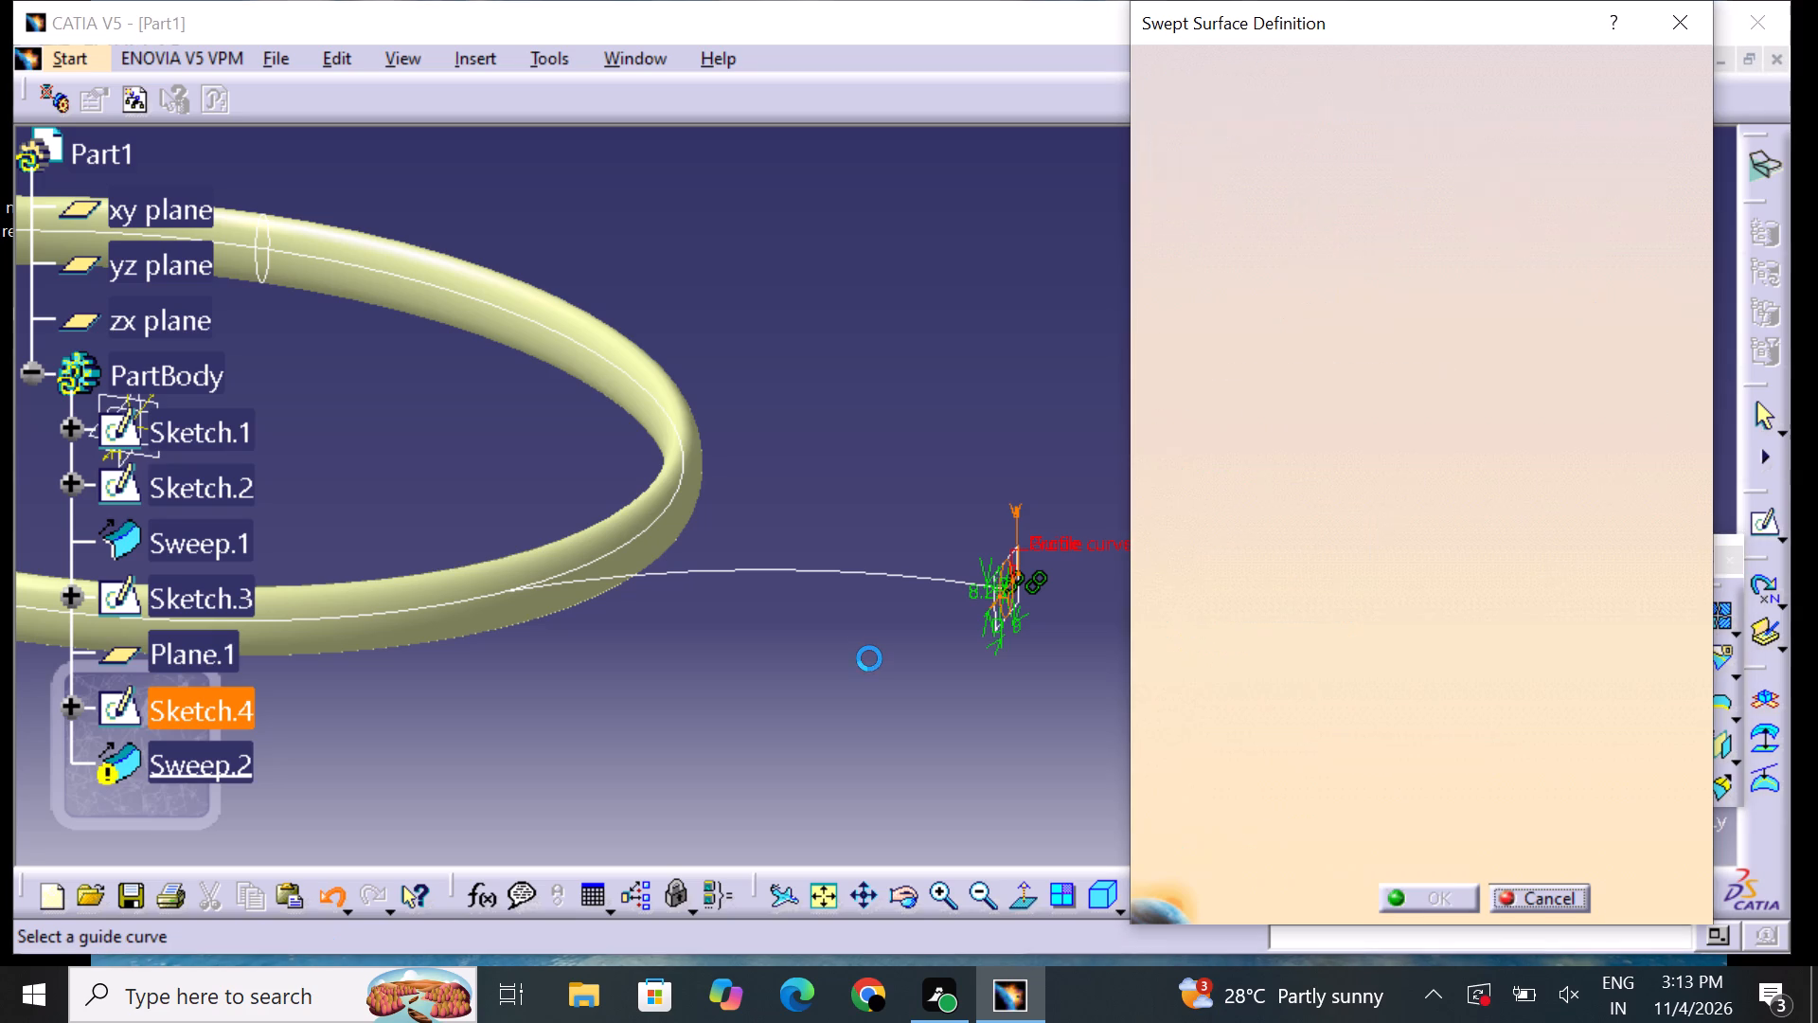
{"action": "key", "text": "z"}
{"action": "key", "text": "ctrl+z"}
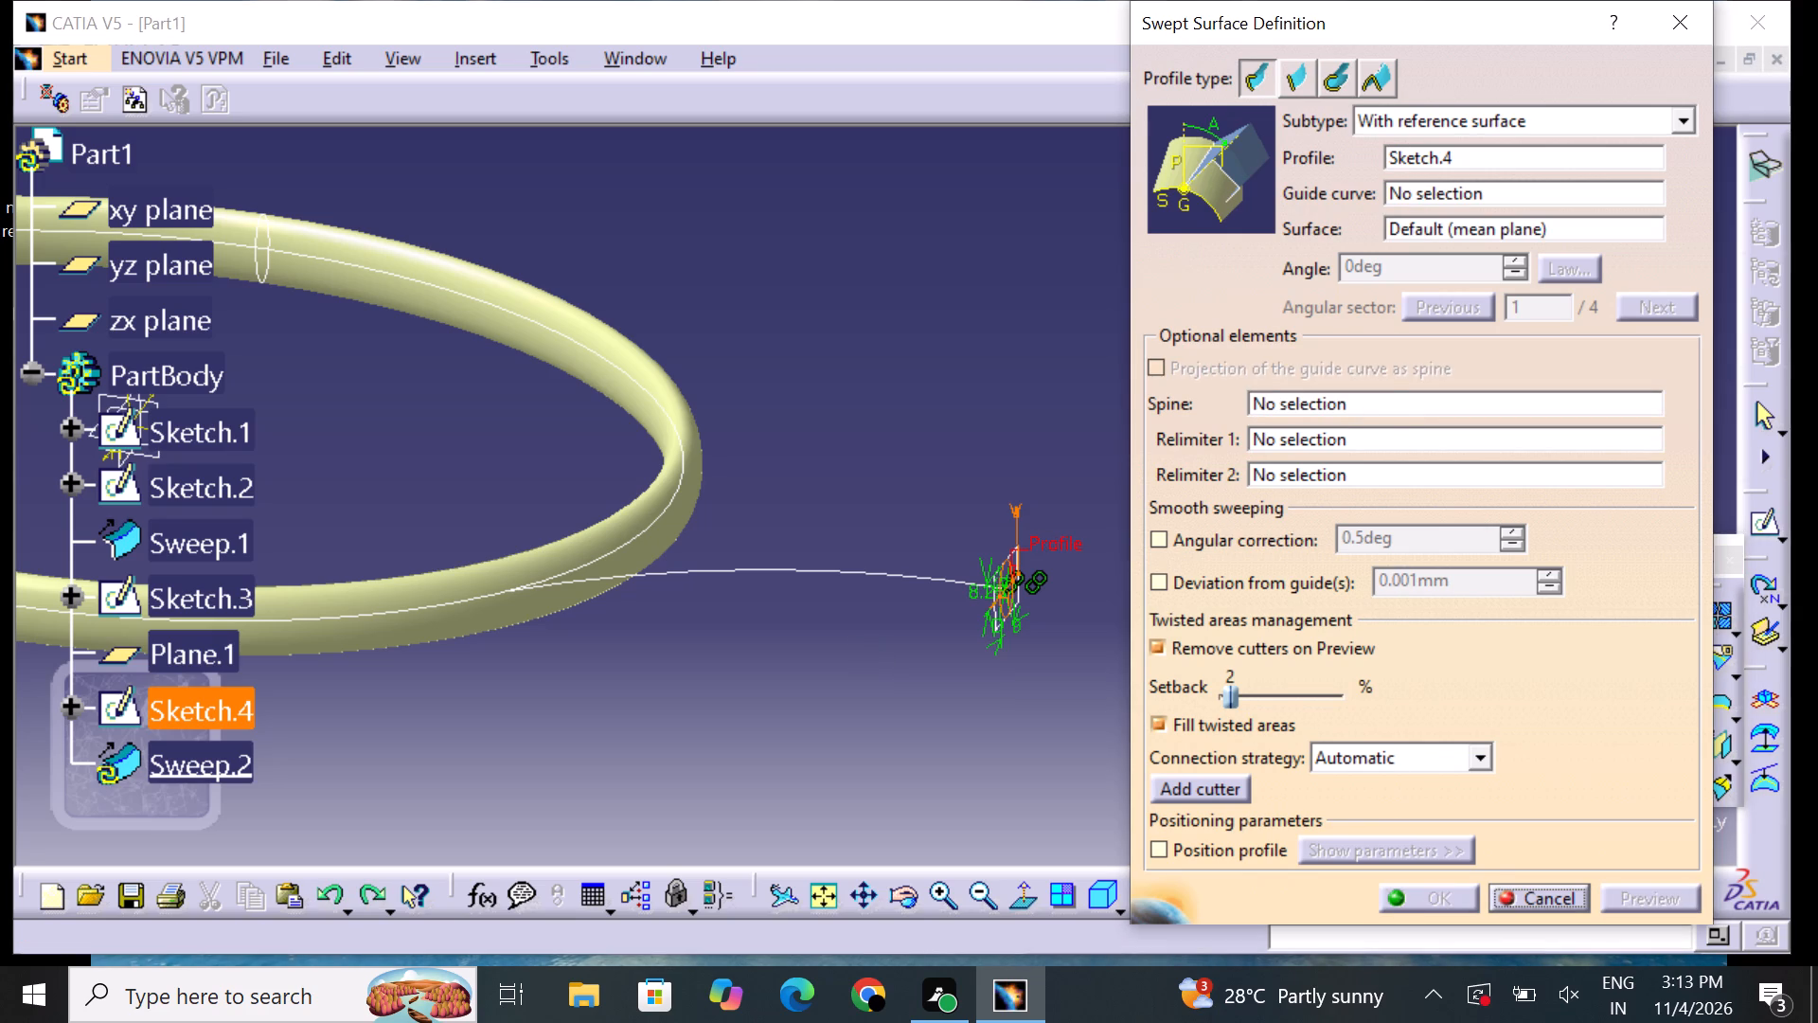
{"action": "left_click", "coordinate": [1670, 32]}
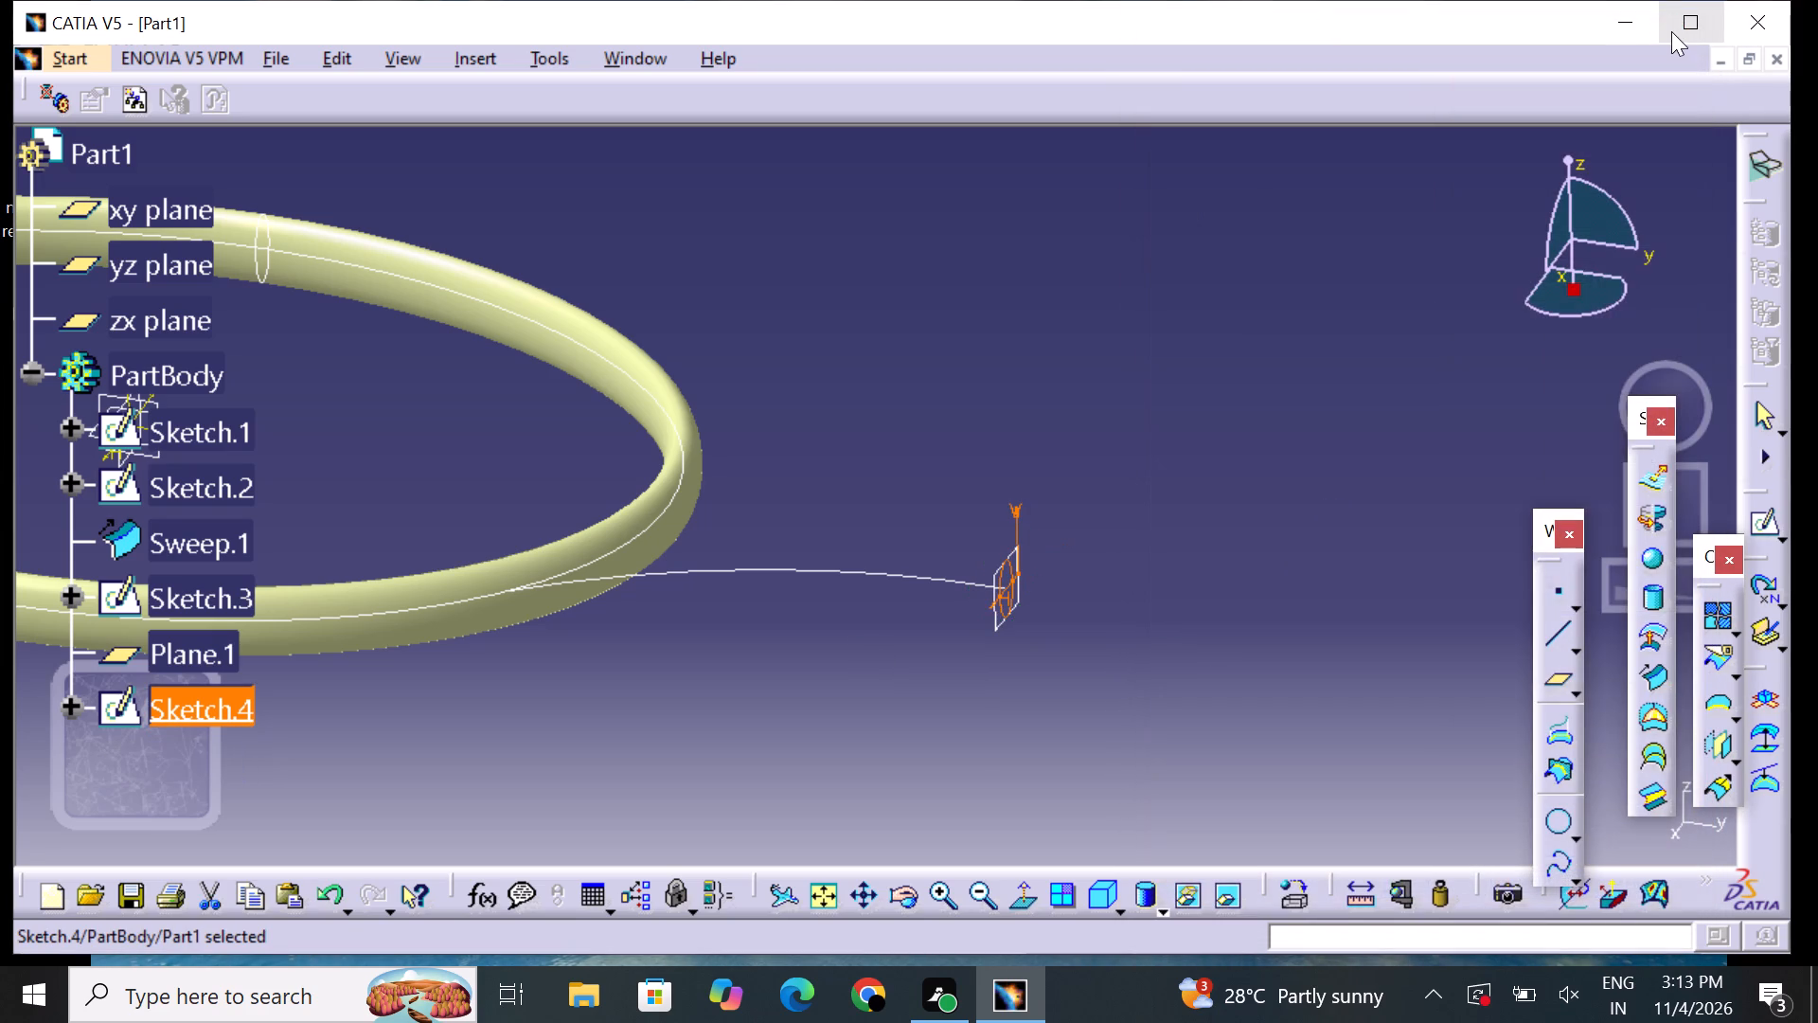
Create a swept surface with the Sketch.4 ellipse as profile and the Sketch.3 arc as guide curve, using the default mean plane.
{"action": "left_click", "coordinate": [1649, 684]}
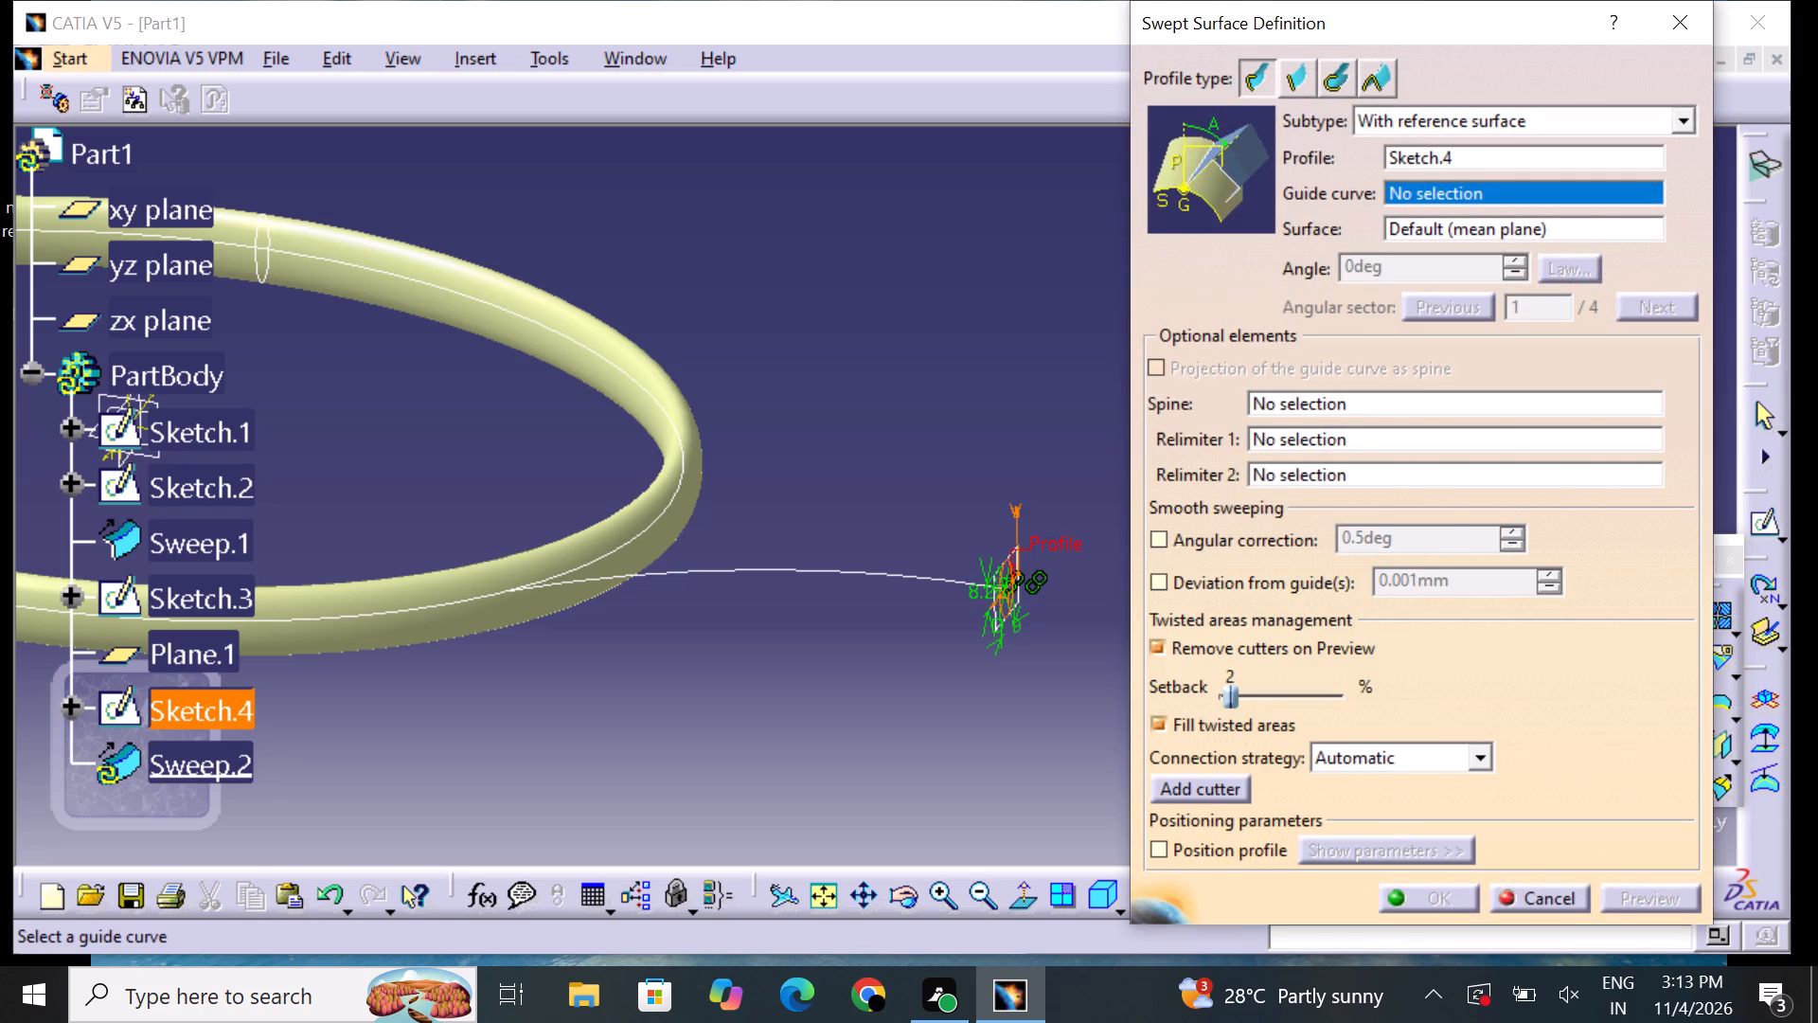
{"action": "left_click", "coordinate": [884, 574]}
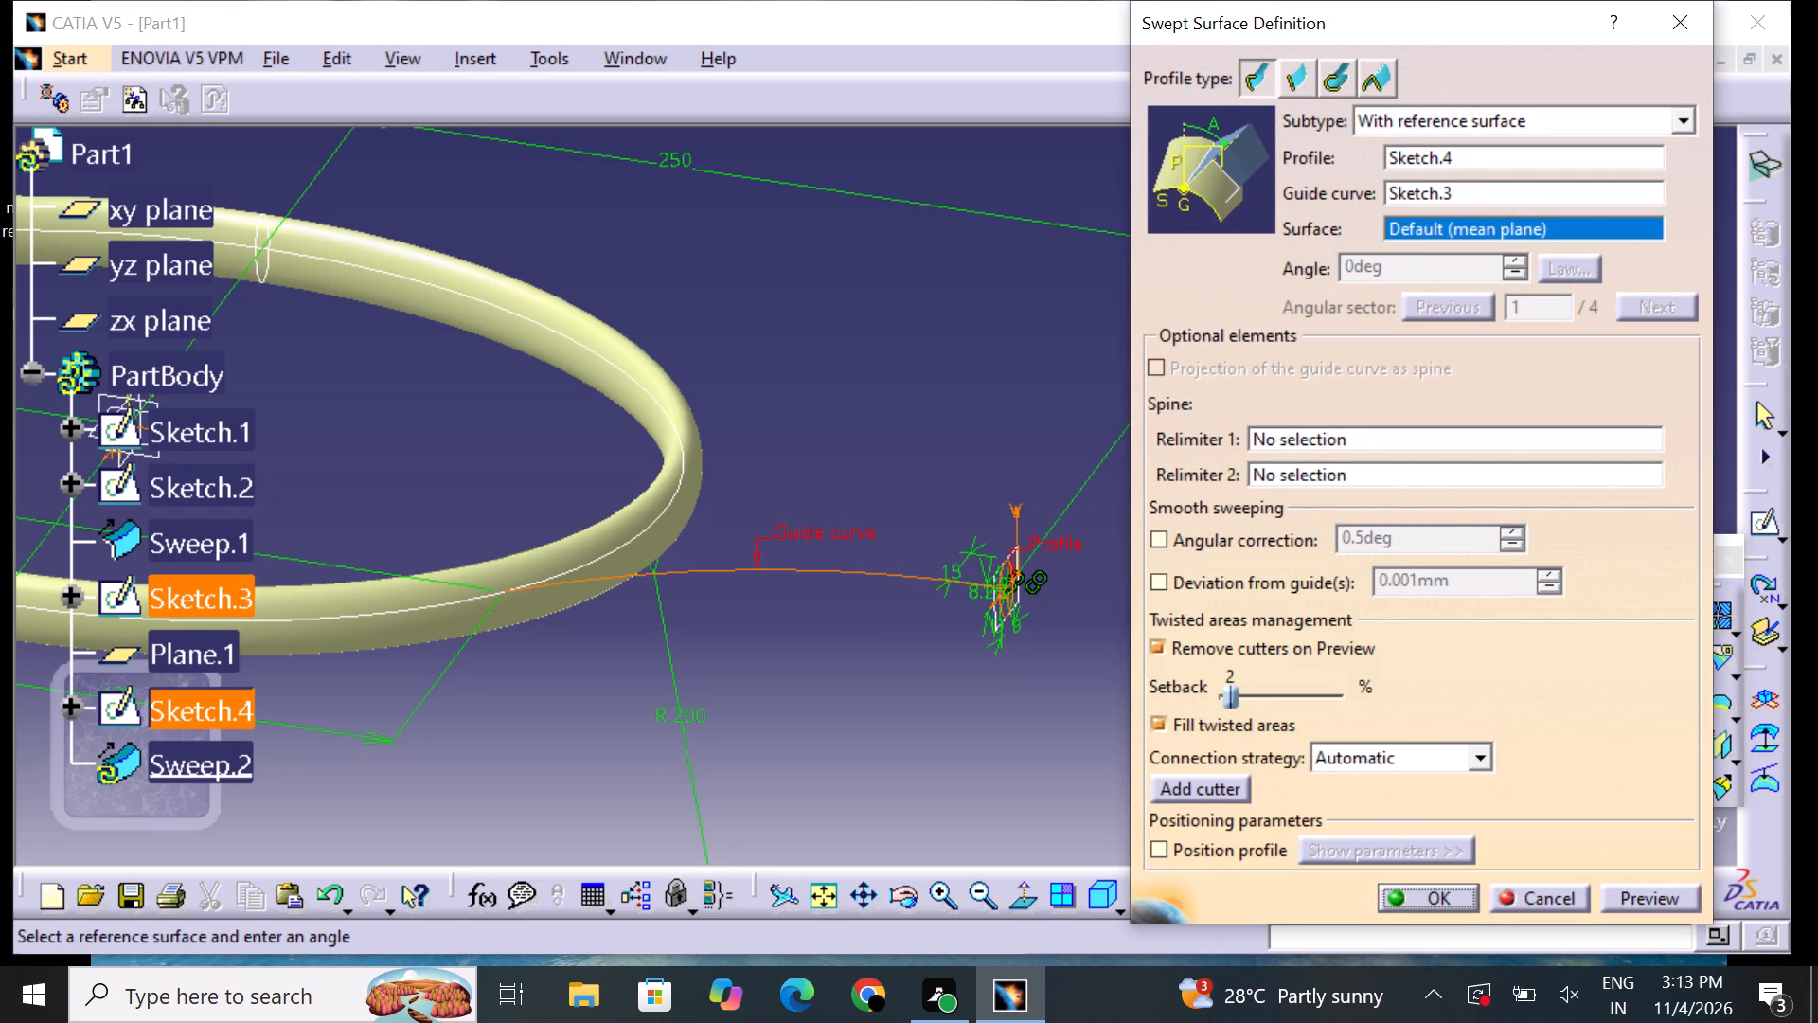
{"action": "left_click", "coordinate": [1009, 591]}
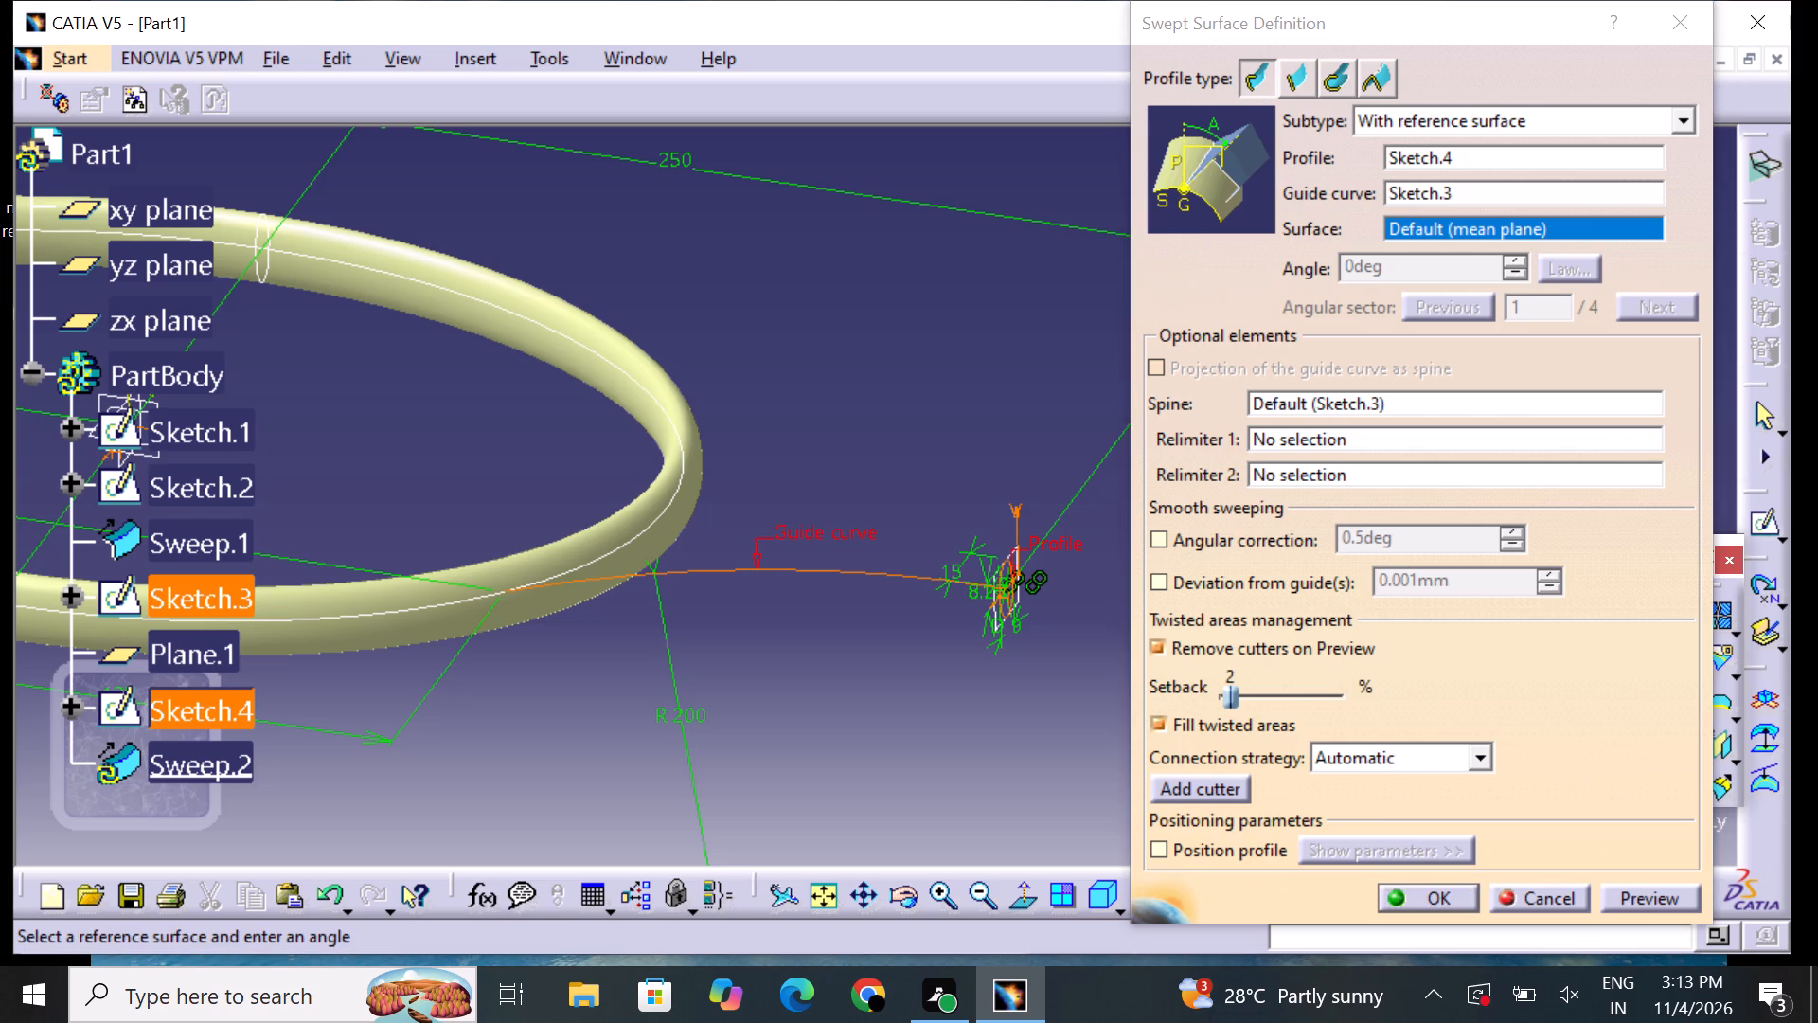
{"action": "left_click", "coordinate": [1432, 897]}
Mirror the swept arm surface Sweep.2 about the yz plane with the Symmetry operation.
{"action": "left_click", "coordinate": [1173, 682]}
{"action": "left_click", "coordinate": [1166, 681]}
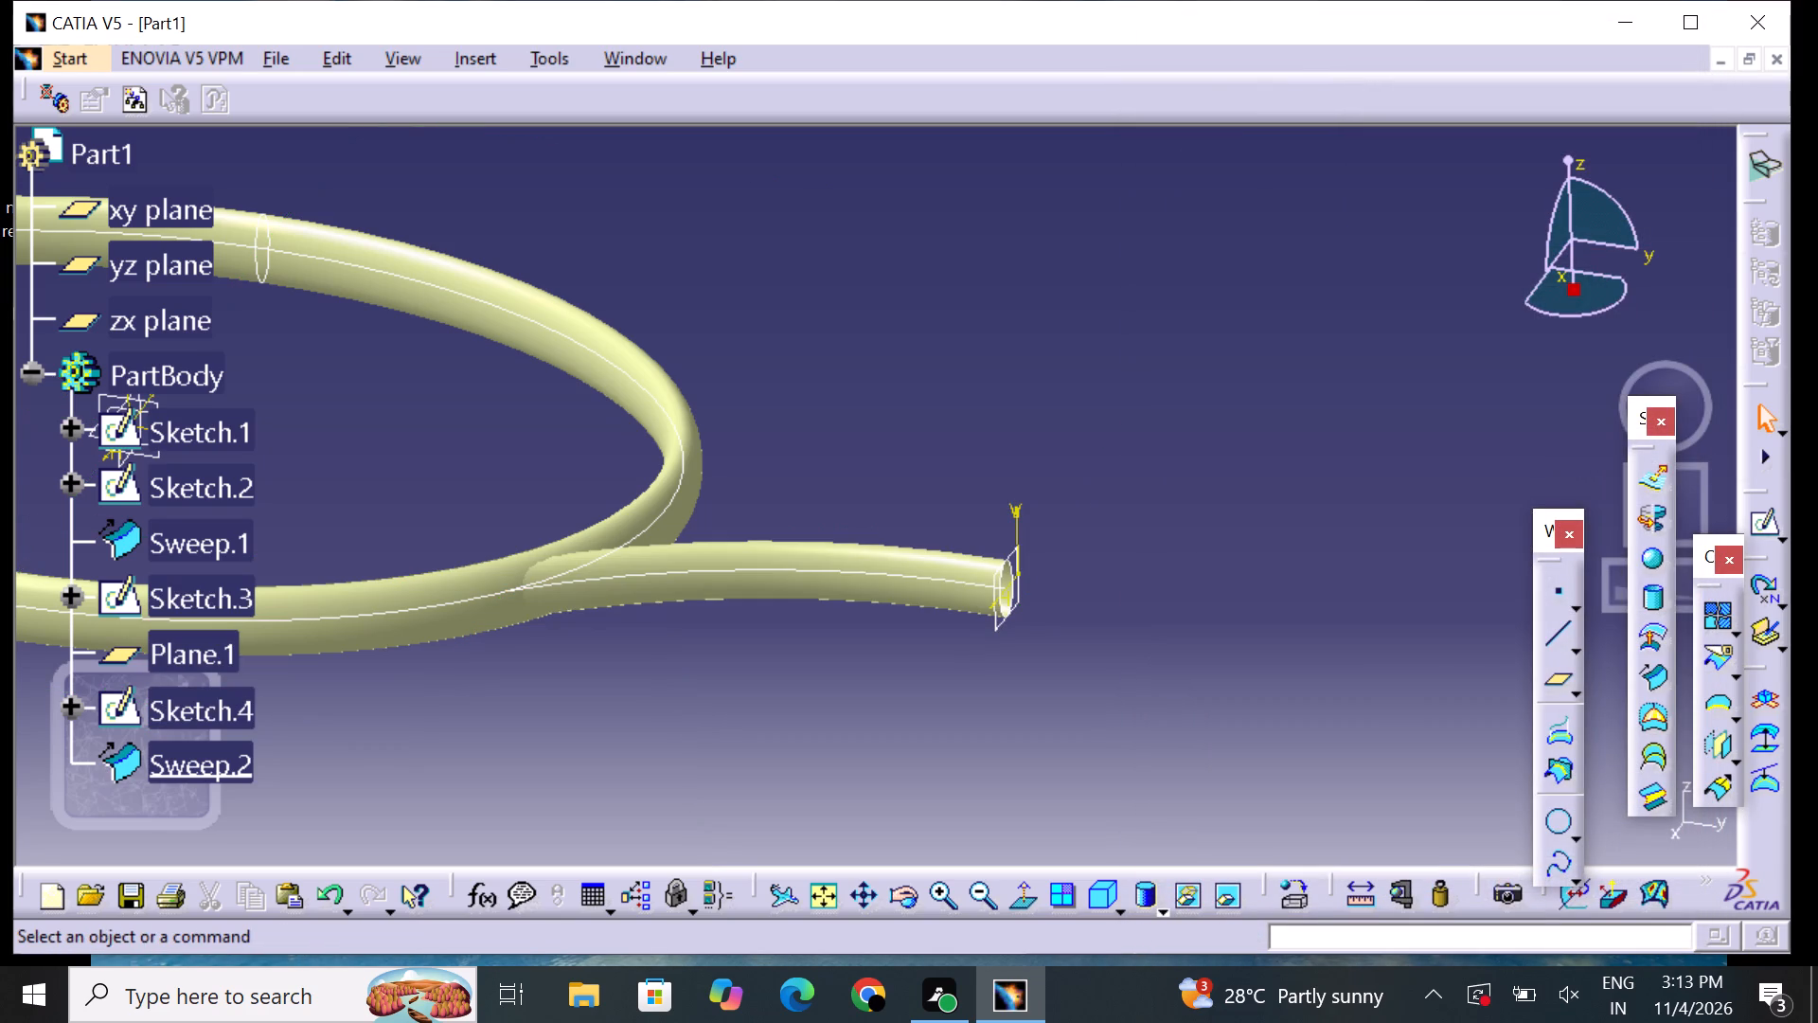
{"action": "middle_click_drag", "start_coordinate": [1154, 647], "coordinate": [1315, 608]}
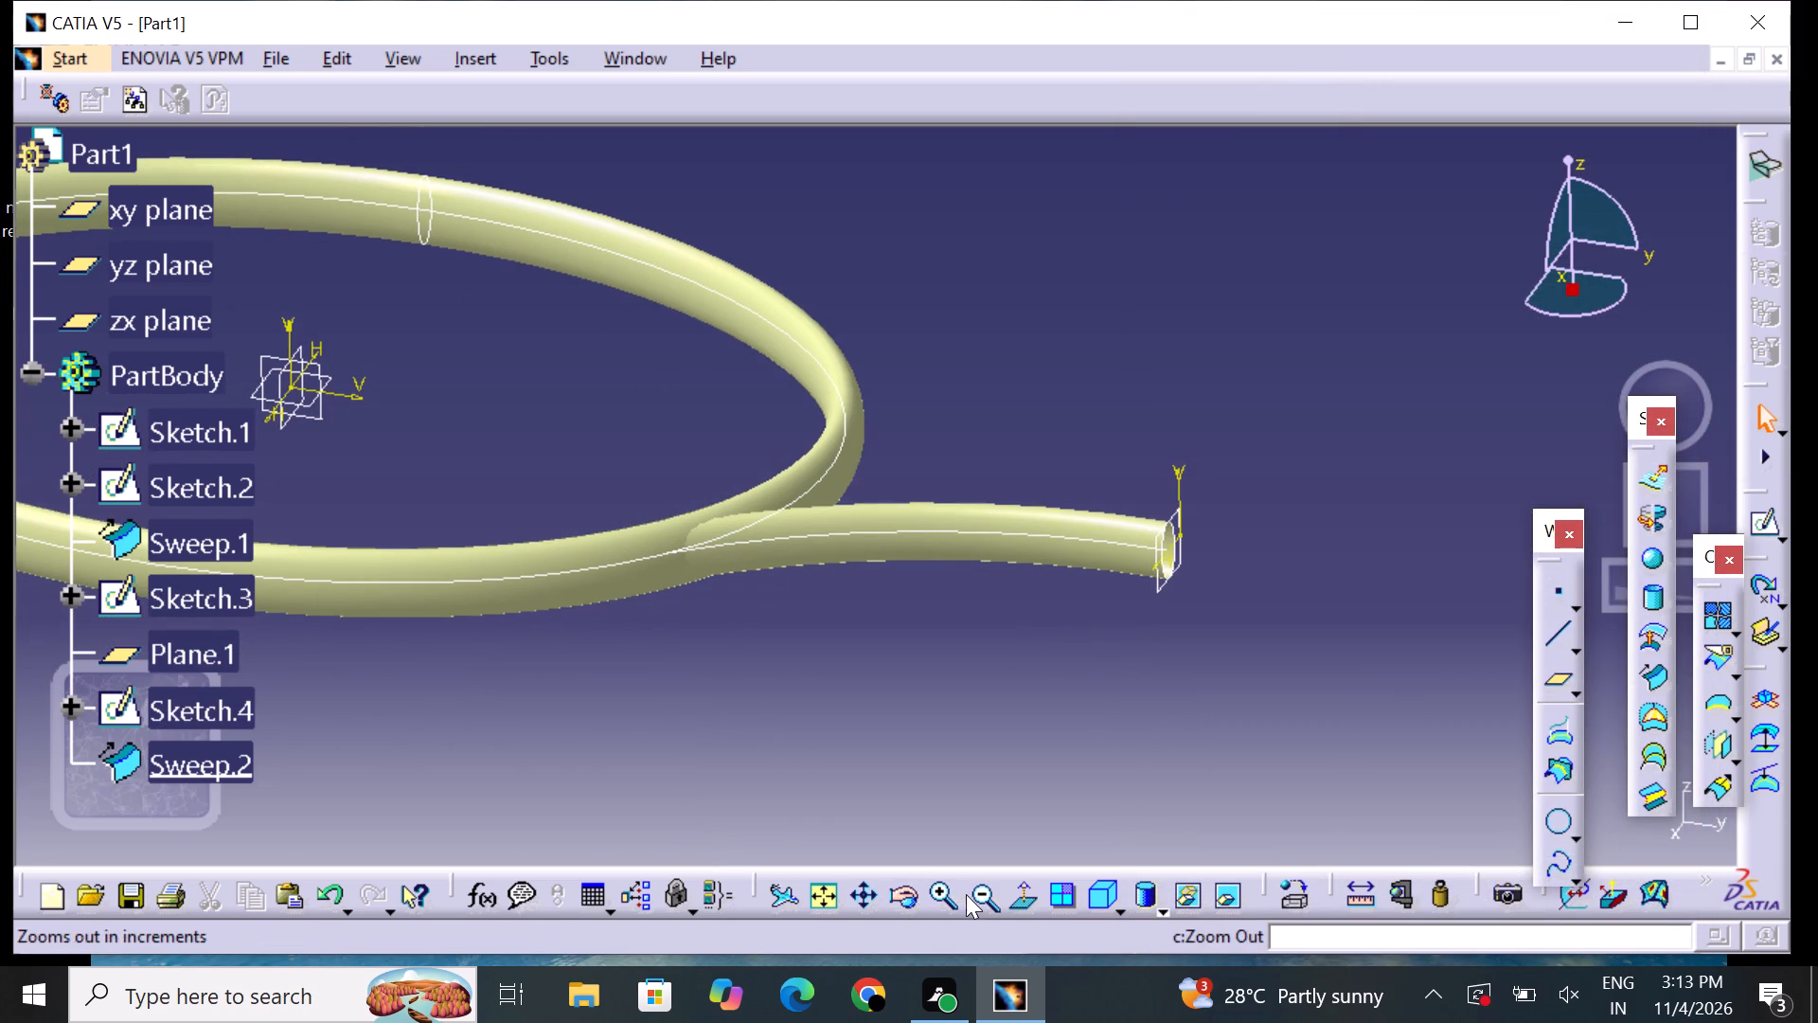
{"action": "left_click", "coordinate": [966, 894]}
{"action": "middle_click_drag", "start_coordinate": [819, 643], "coordinate": [928, 628]}
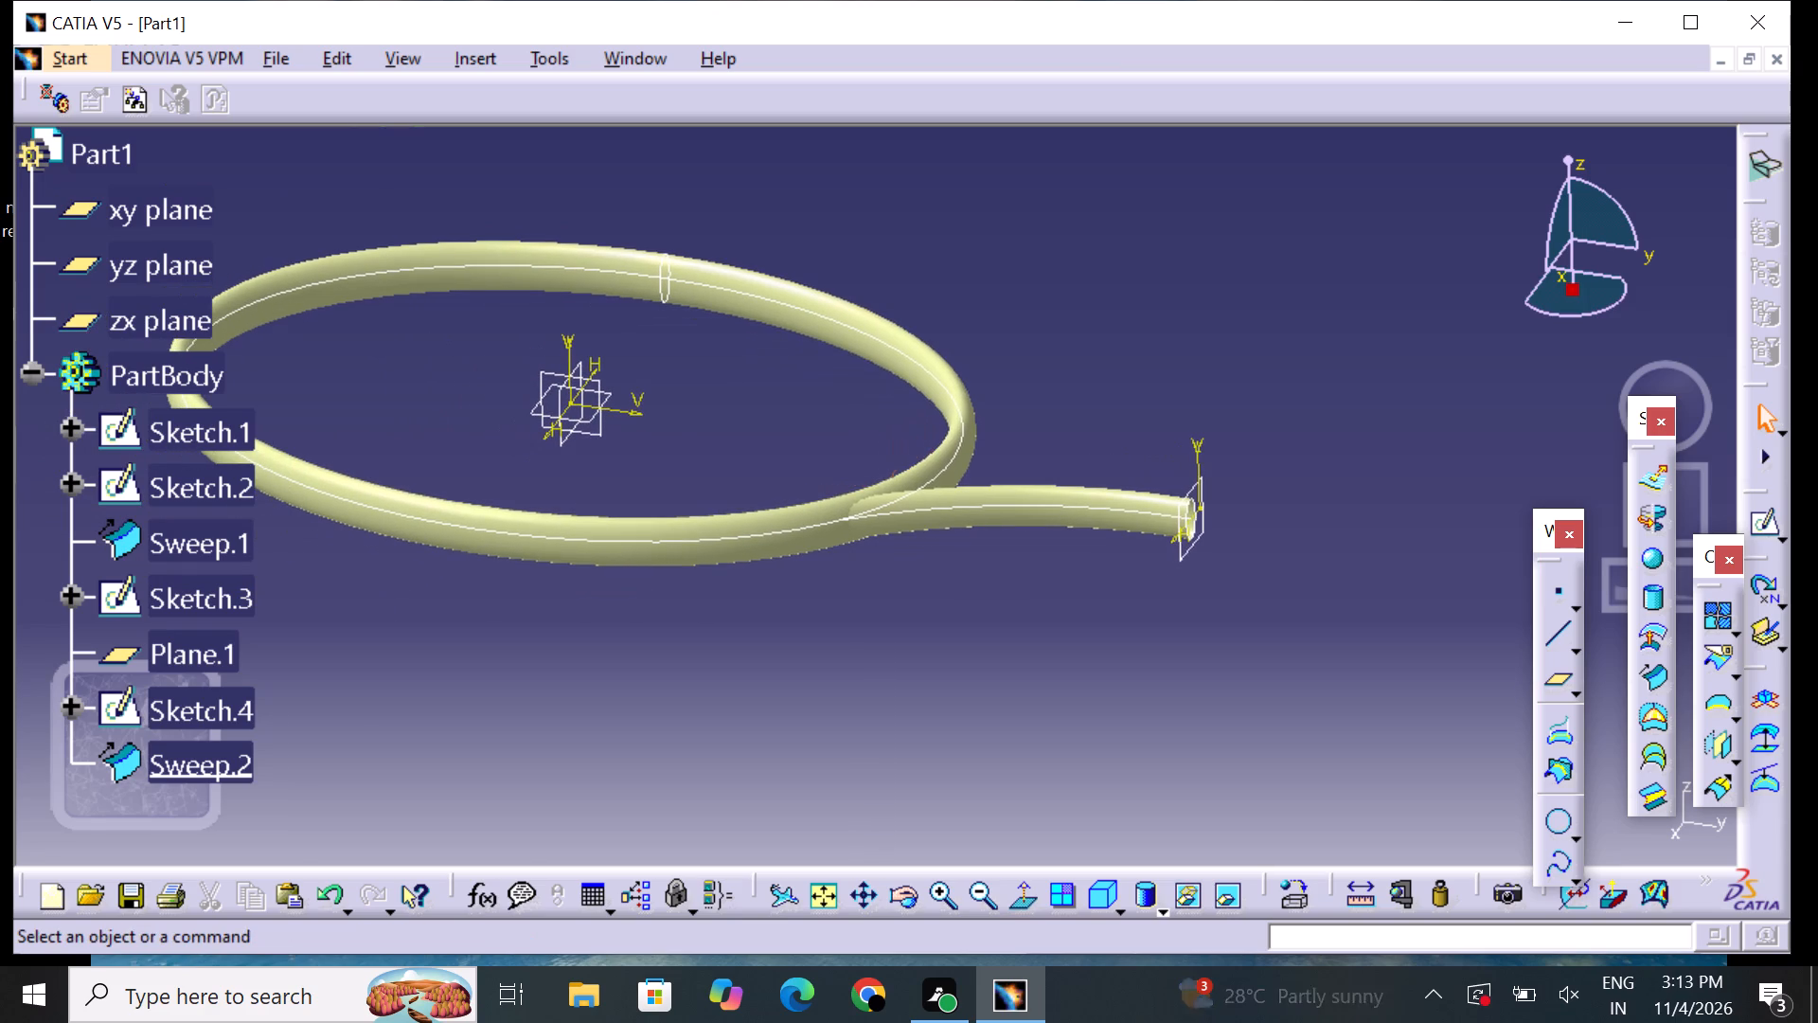
{"action": "left_click", "coordinate": [231, 777]}
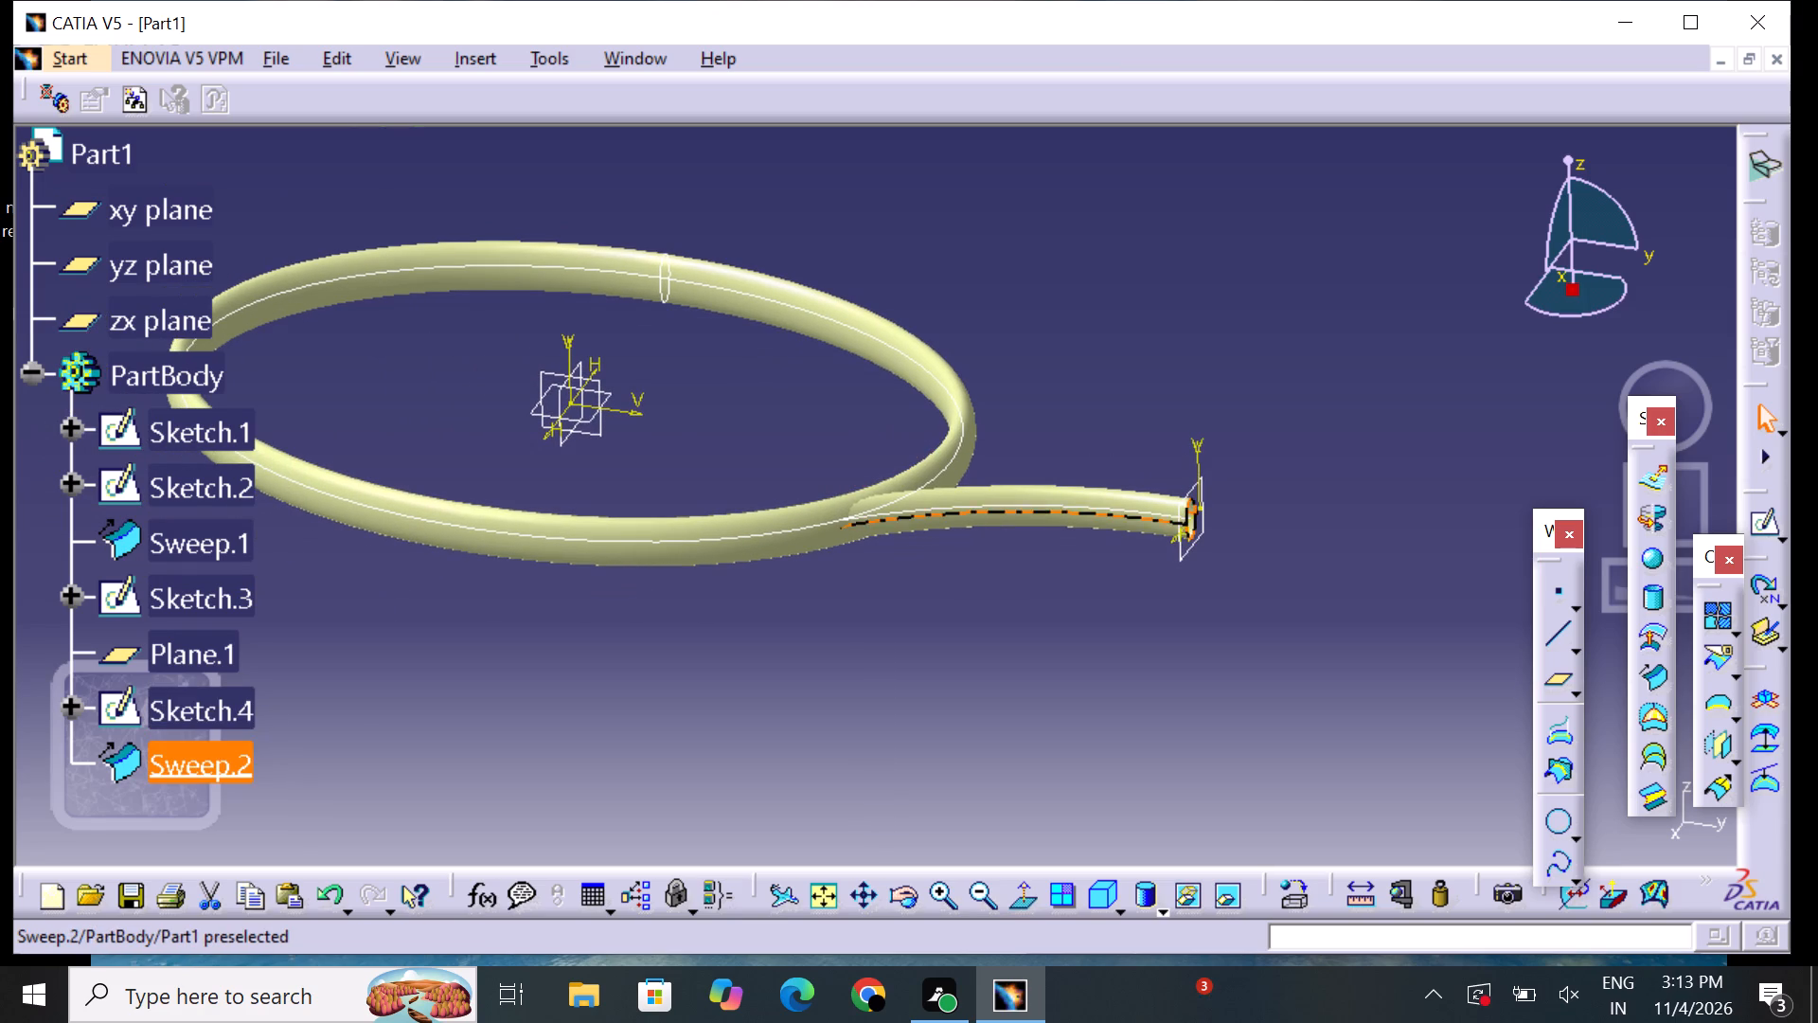
{"action": "left_click", "coordinate": [471, 64]}
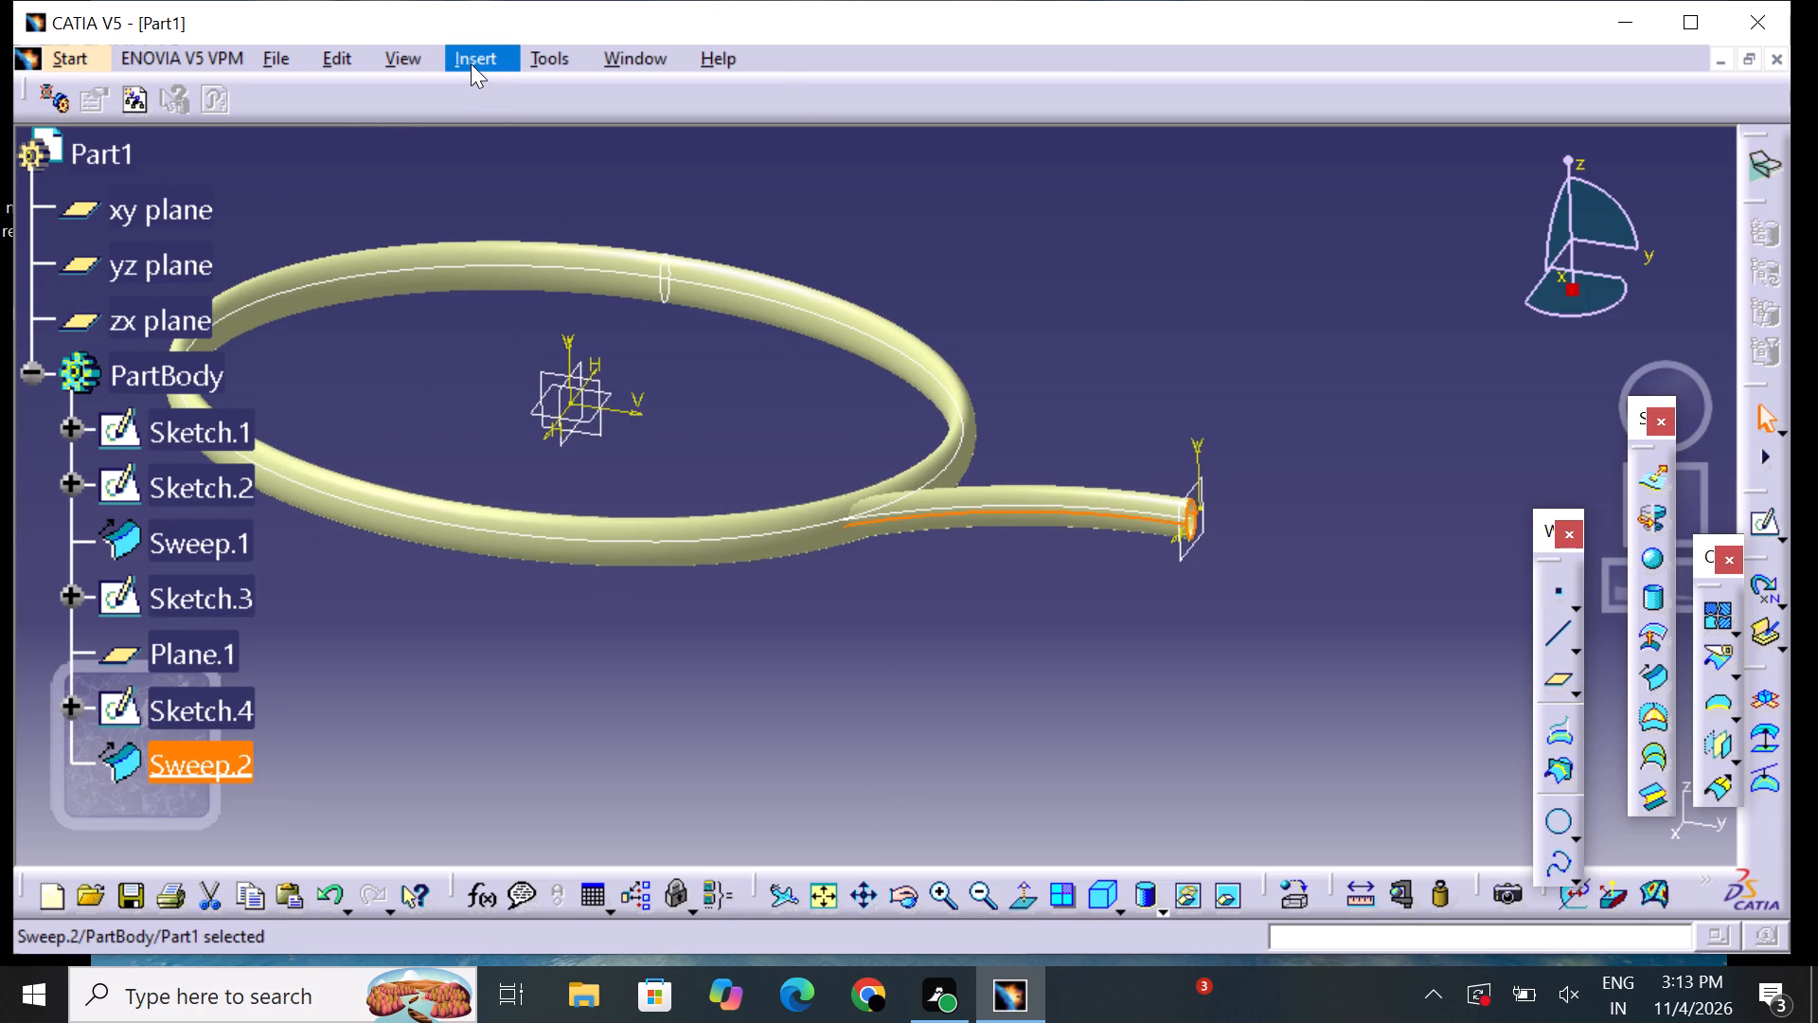
{"action": "left_click", "coordinate": [530, 428]}
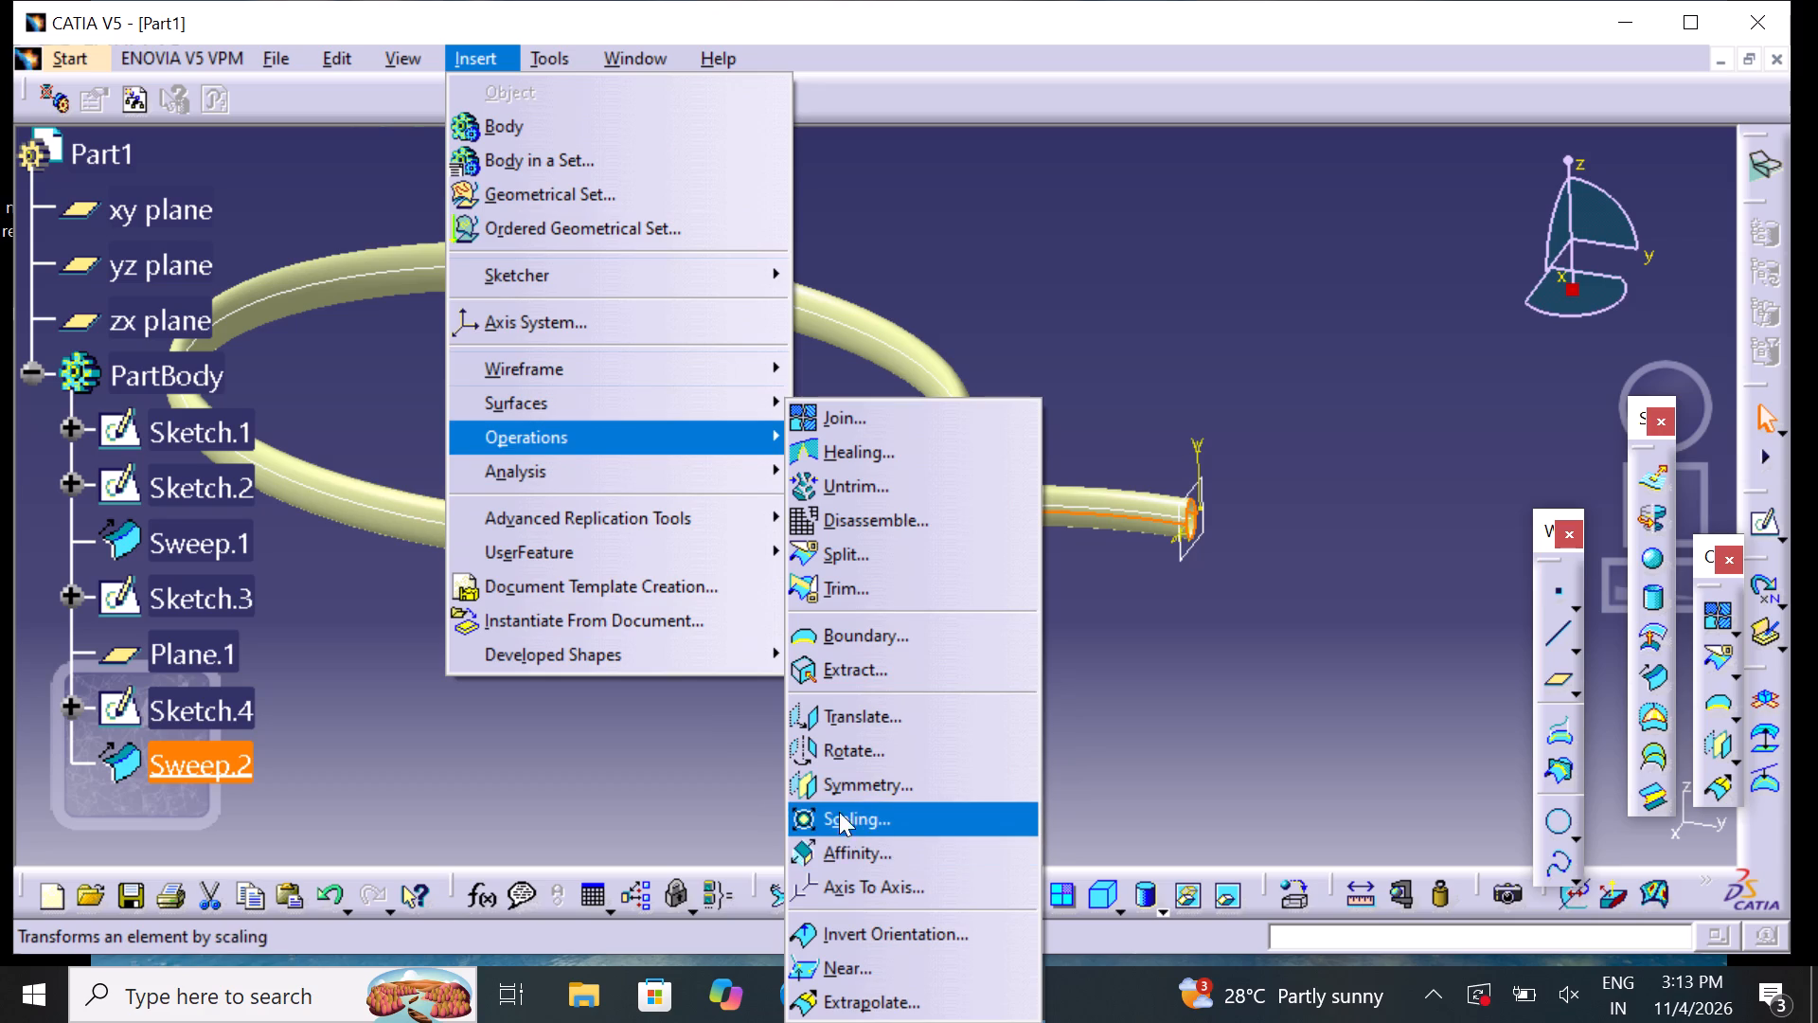
{"action": "left_click", "coordinate": [847, 781]}
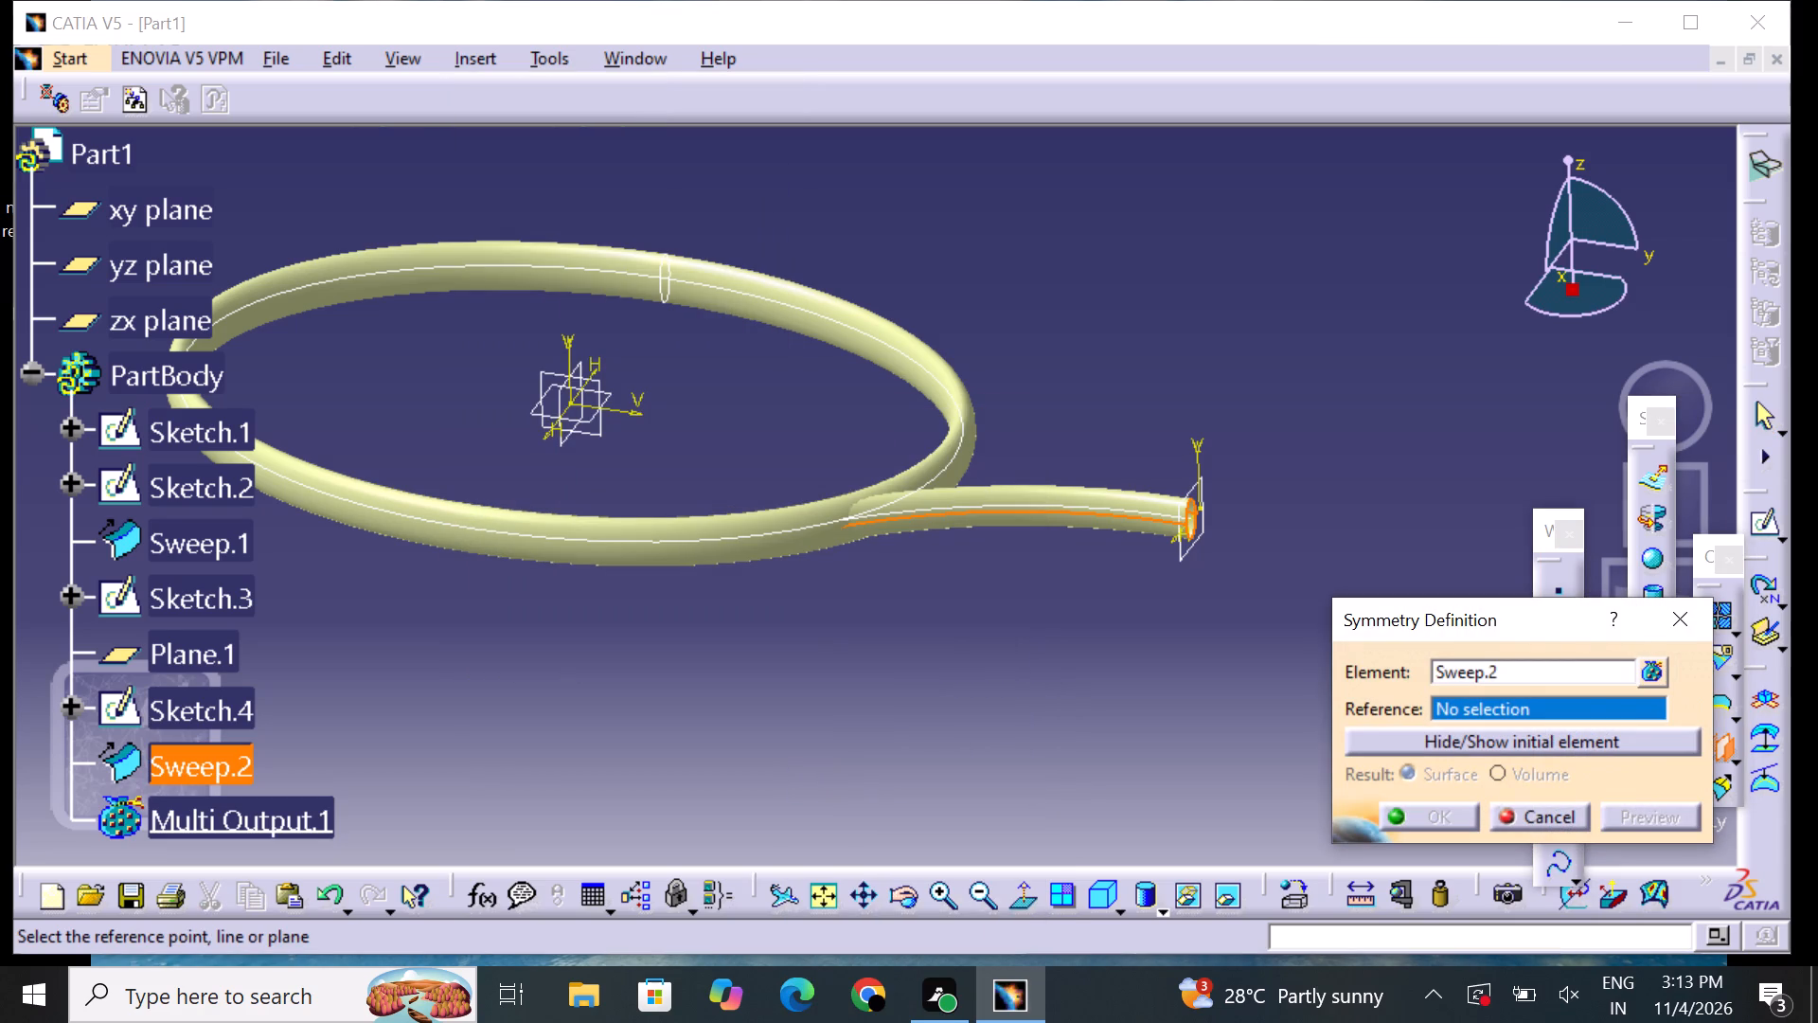
{"action": "left_click", "coordinate": [540, 385]}
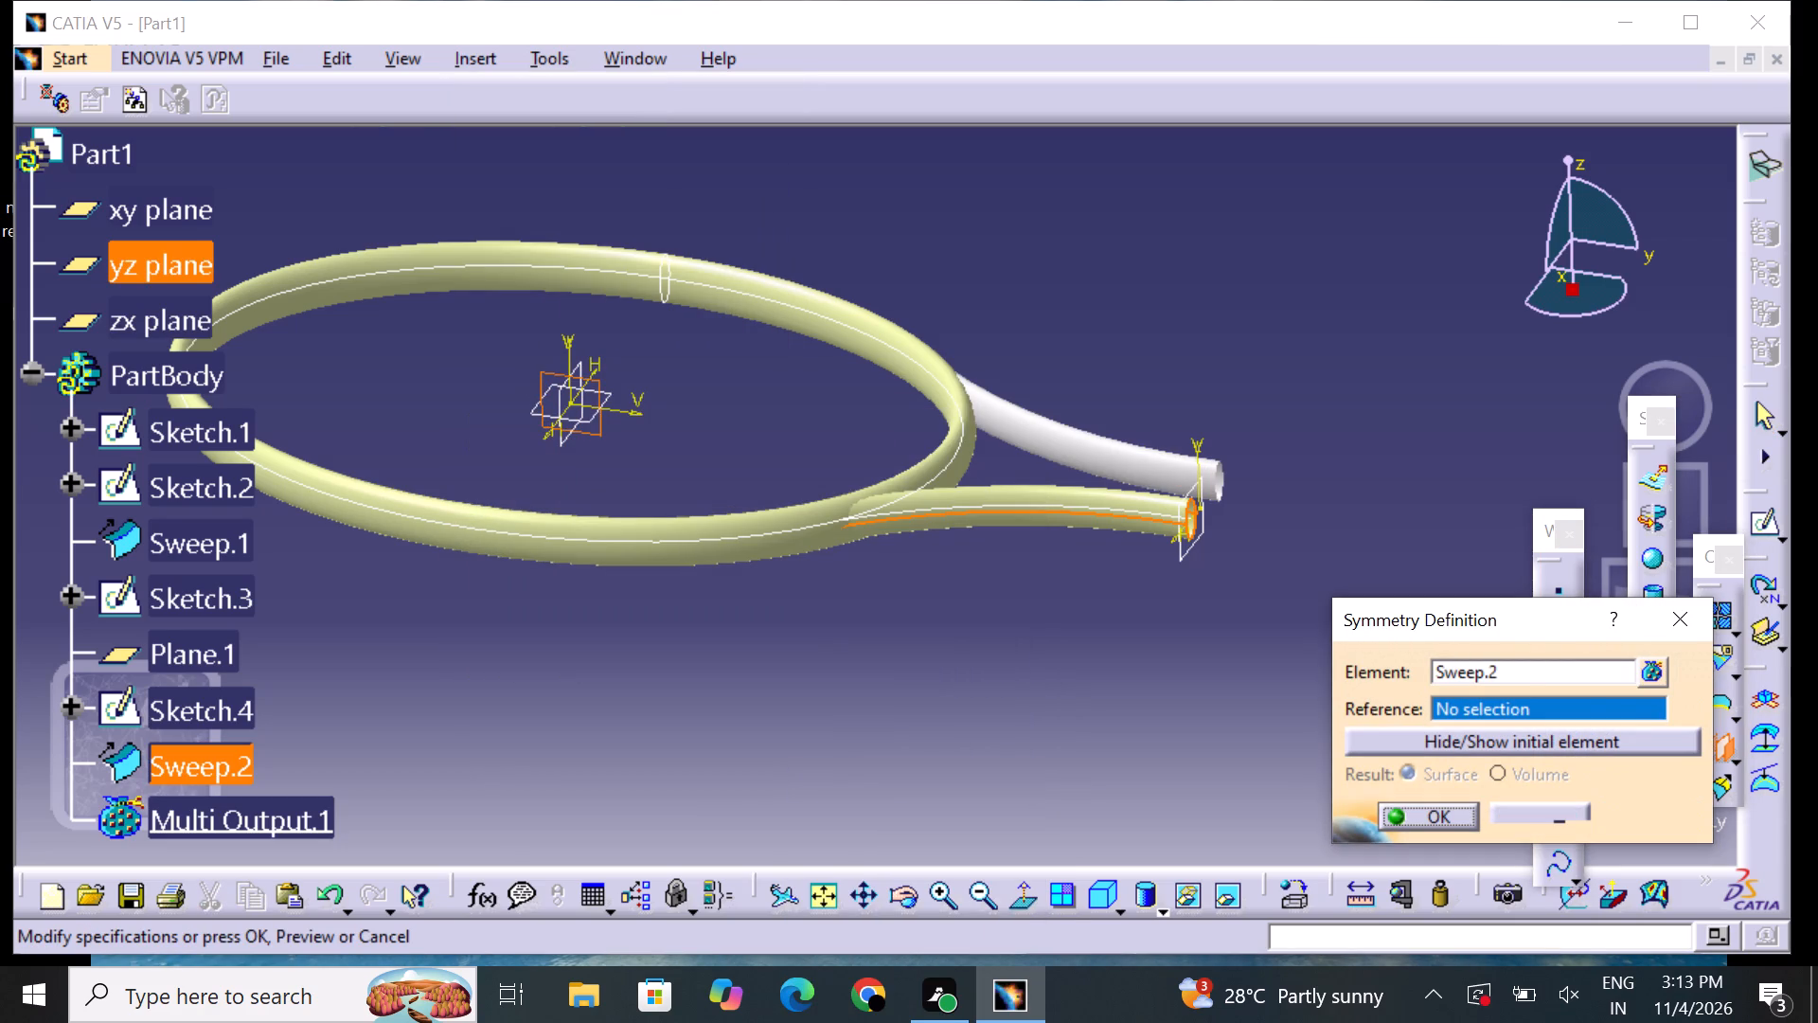
{"action": "left_click", "coordinate": [1453, 814]}
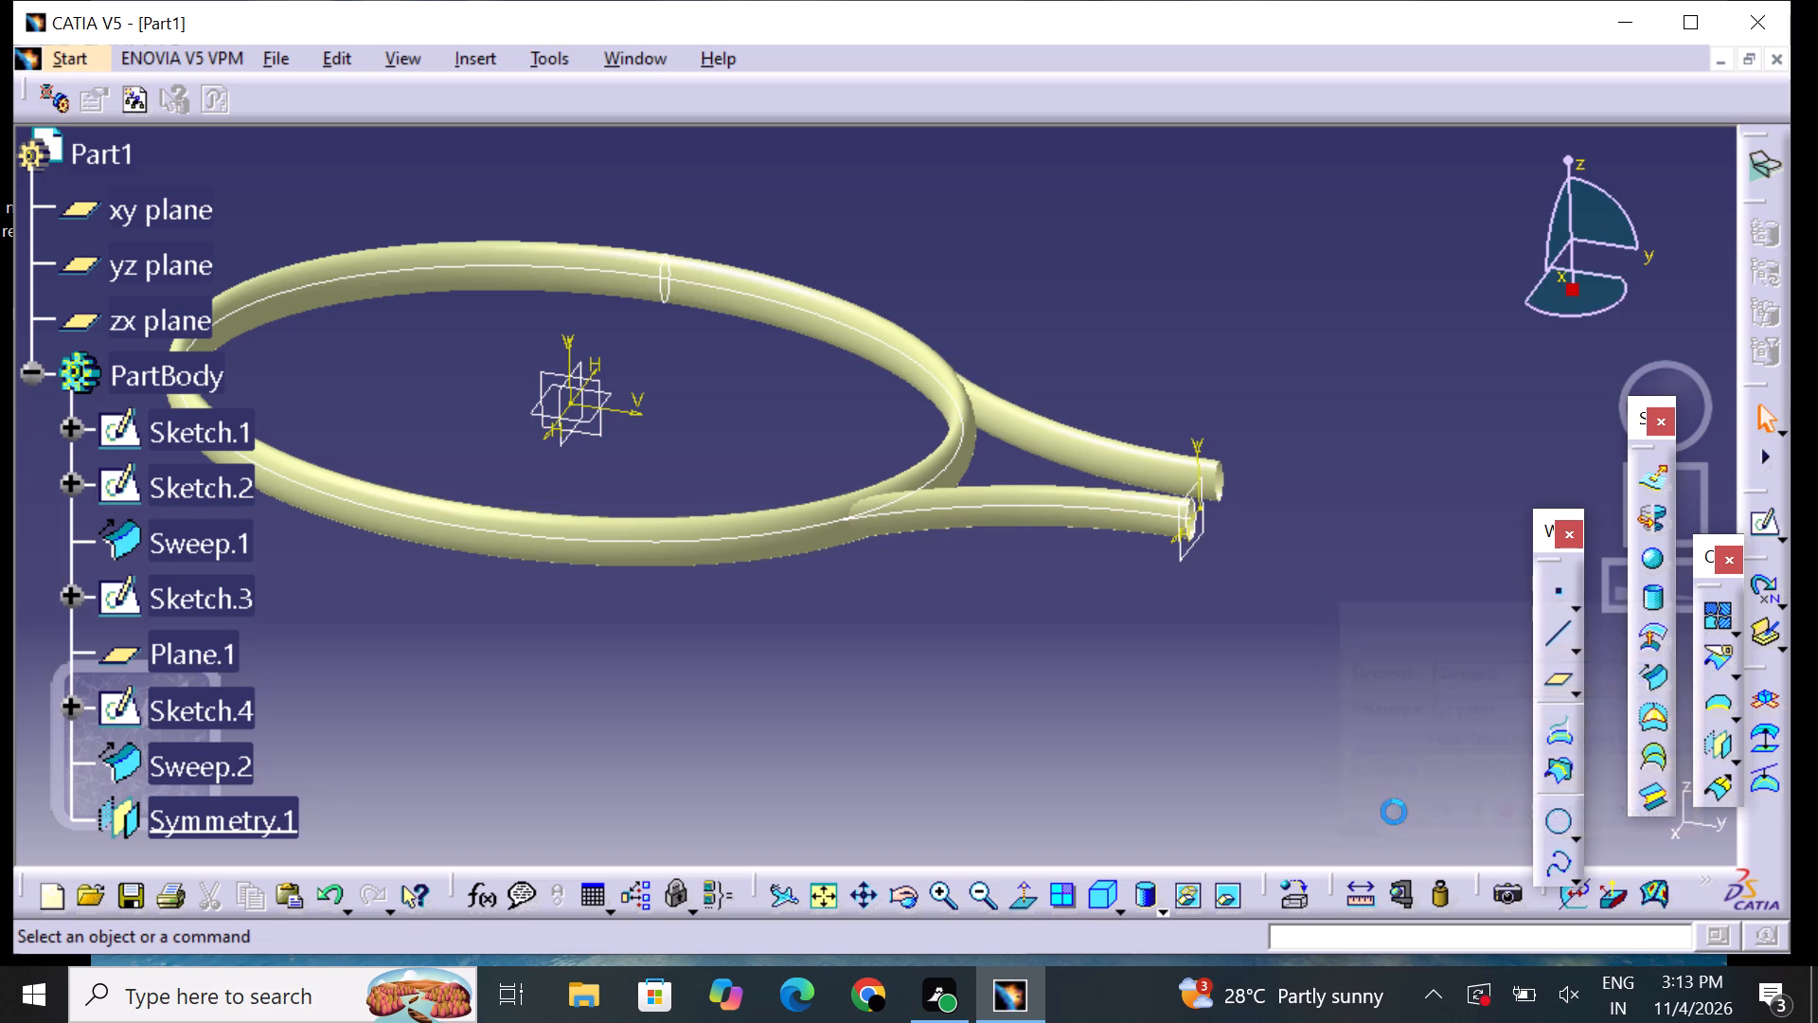
{"action": "left_click", "coordinate": [1225, 670]}
Examine the racket frame from several angles, checking how both arms meet the ring and where their open ends lie.
{"action": "middle_click_drag", "start_coordinate": [1328, 586], "coordinate": [1003, 640]}
{"action": "right_click_drag", "start_coordinate": [1335, 596], "coordinate": [1003, 640]}
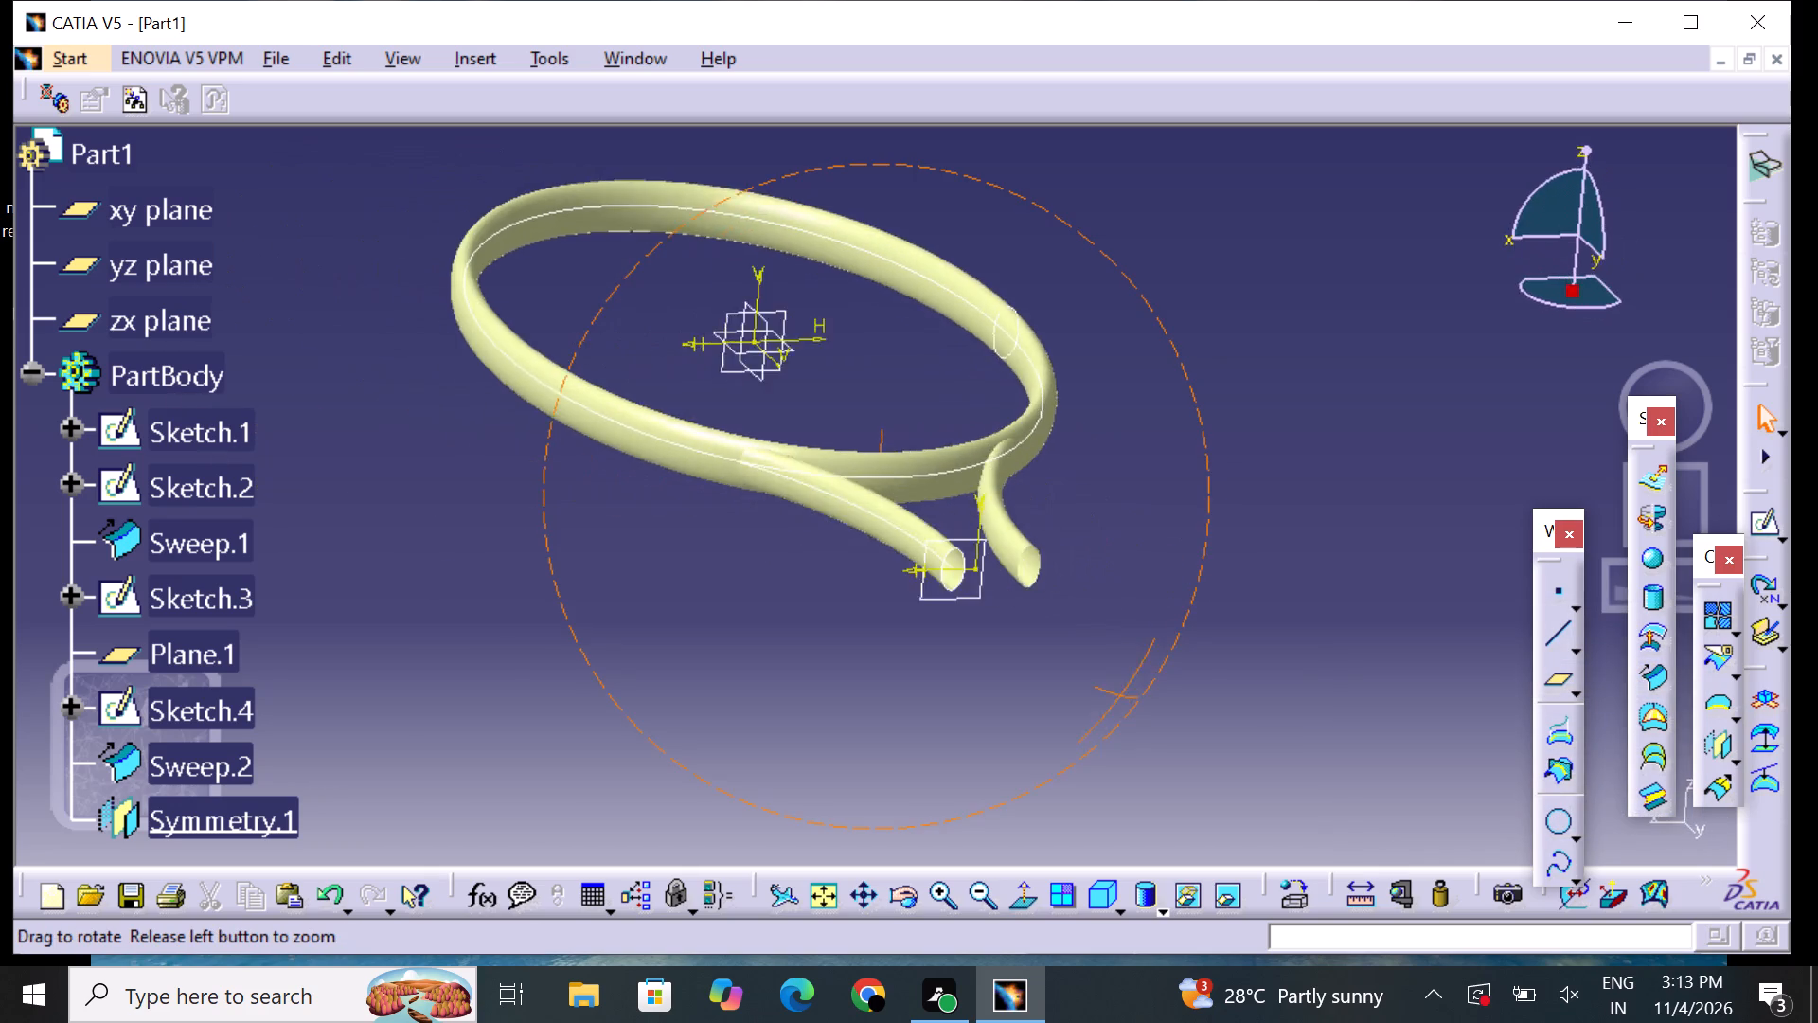
{"action": "middle_click_drag", "start_coordinate": [1003, 640], "coordinate": [946, 643]}
{"action": "right_click_drag", "start_coordinate": [1003, 640], "coordinate": [932, 645]}
{"action": "middle_click_drag", "start_coordinate": [1190, 533], "coordinate": [1066, 583]}
{"action": "right_click_drag", "start_coordinate": [1161, 557], "coordinate": [1066, 583]}
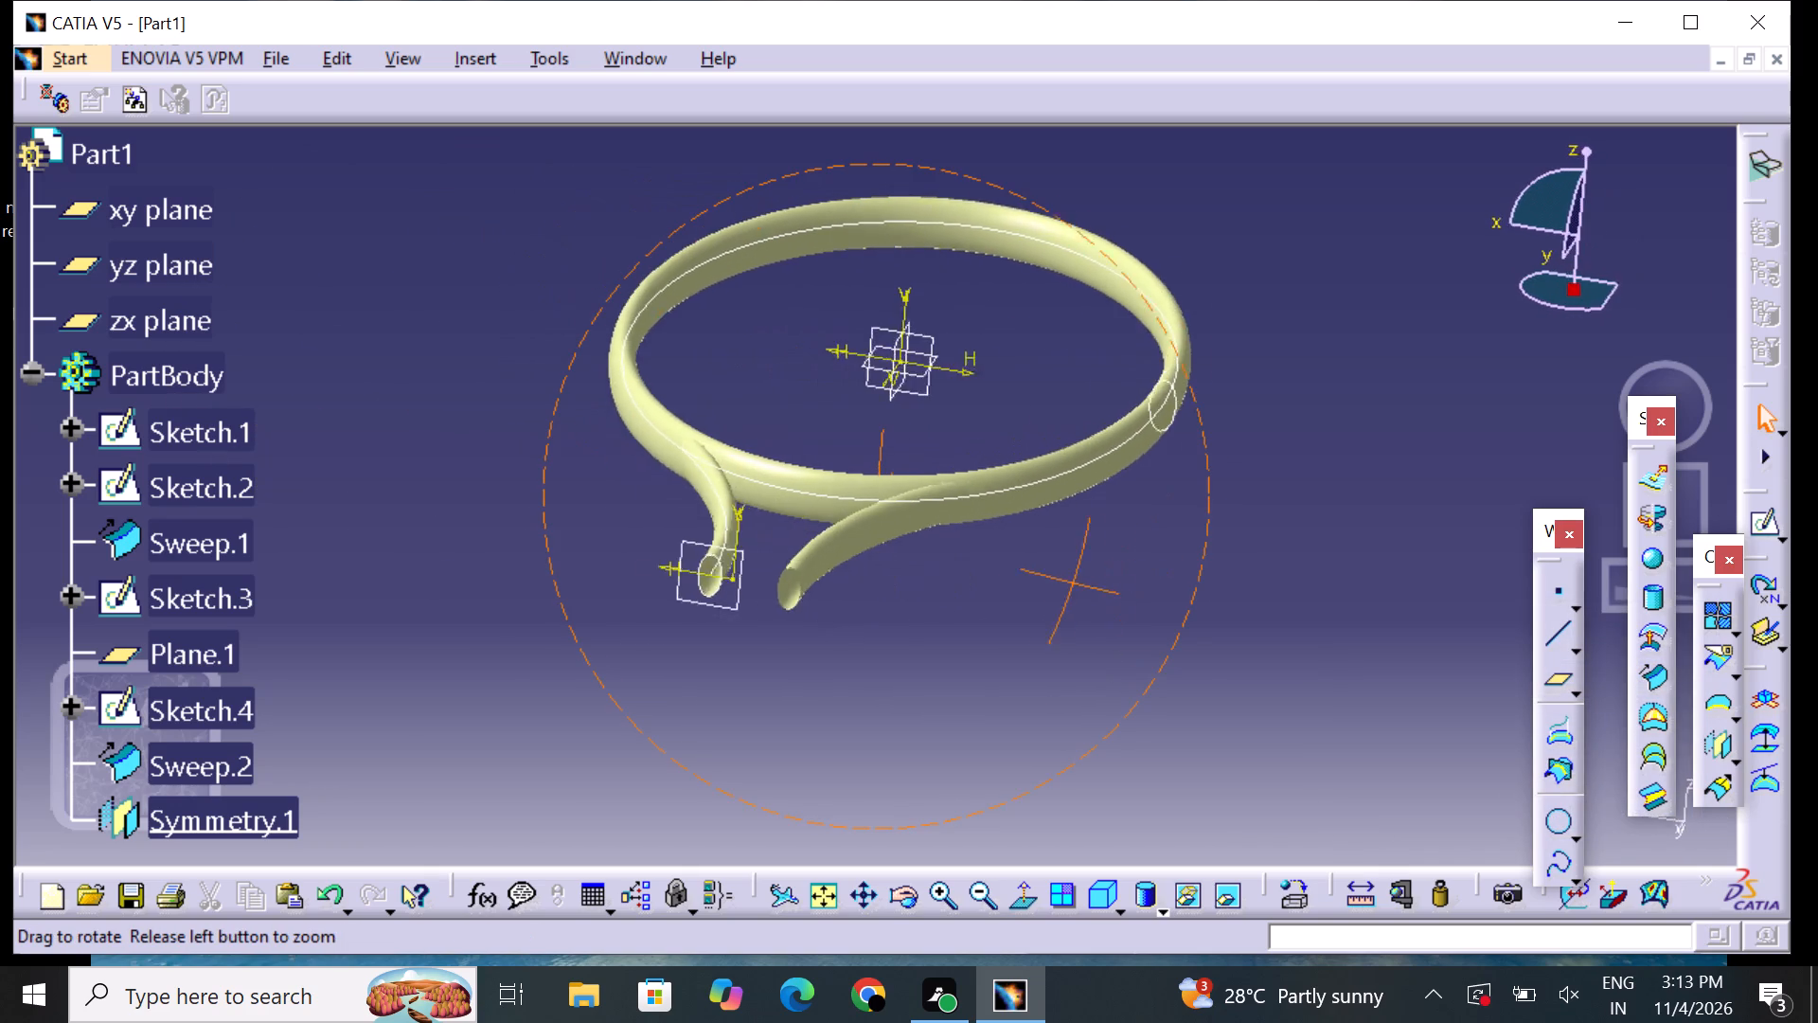
{"action": "middle_click_drag", "start_coordinate": [1066, 583], "coordinate": [1042, 588]}
{"action": "right_click_drag", "start_coordinate": [1066, 583], "coordinate": [1042, 588]}
{"action": "middle_click_drag", "start_coordinate": [979, 660], "coordinate": [1019, 773]}
{"action": "right_click_drag", "start_coordinate": [978, 661], "coordinate": [1019, 773]}
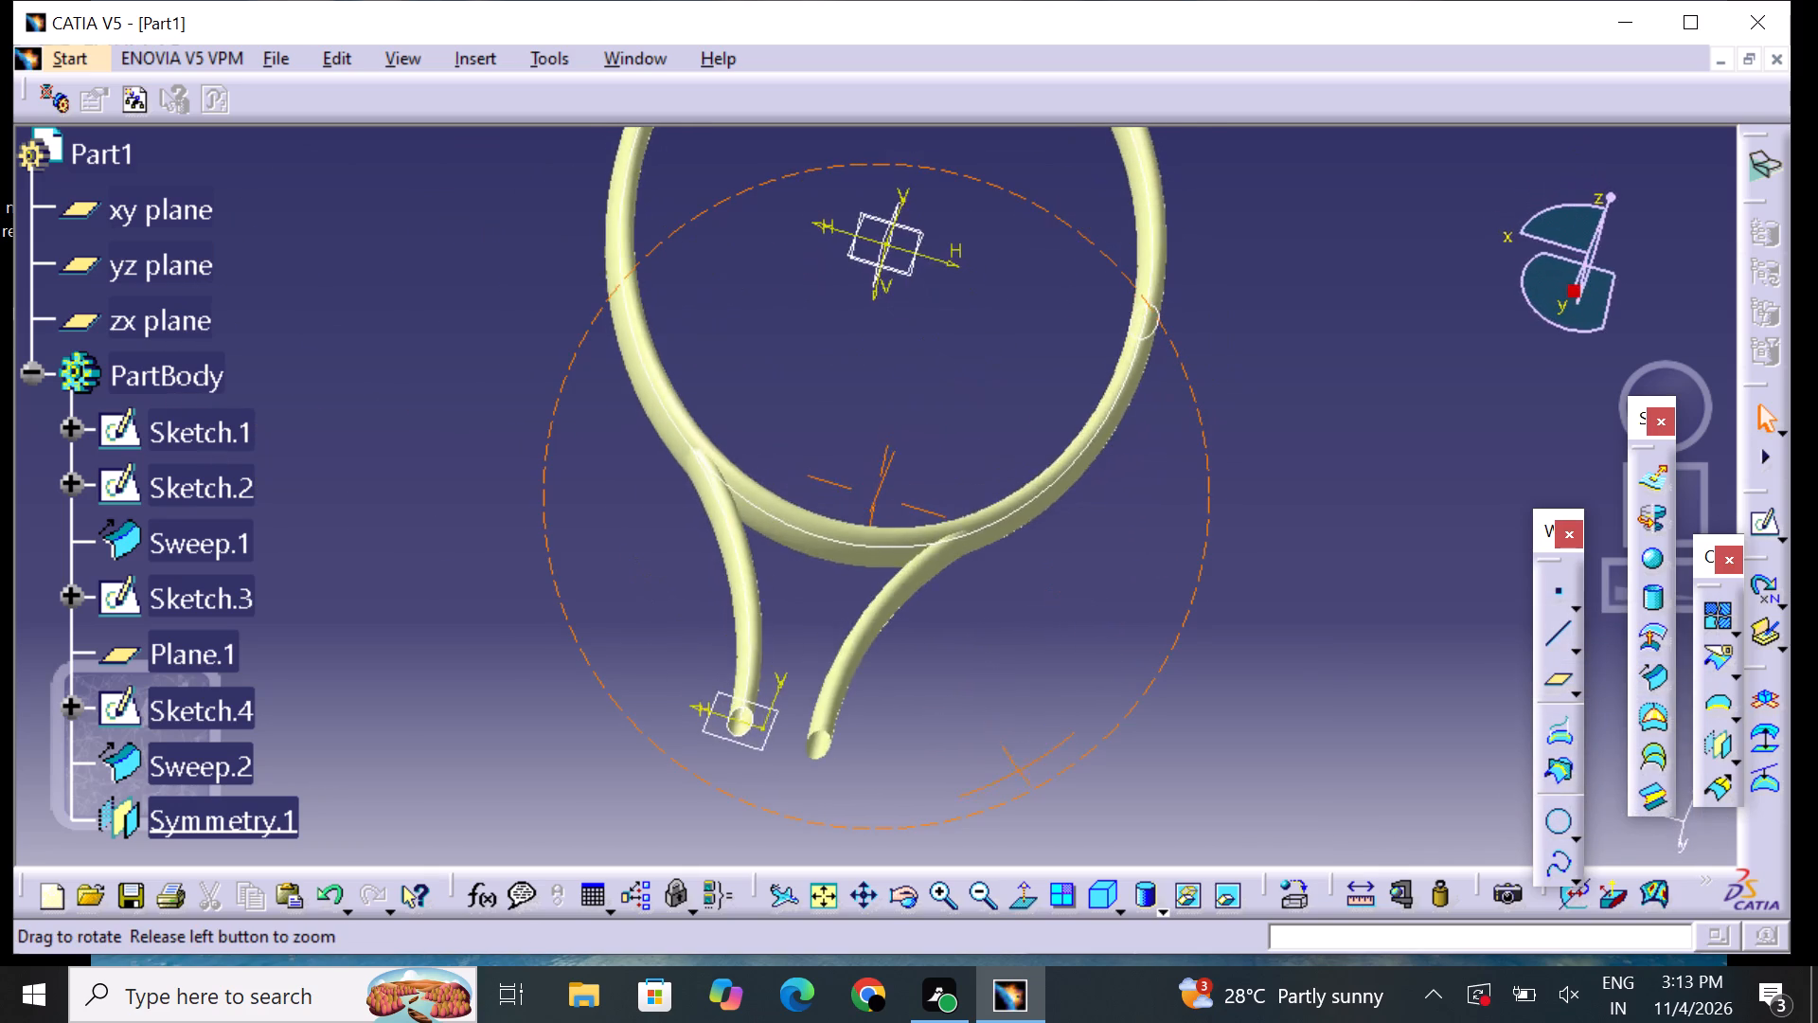
{"action": "right_click_drag", "start_coordinate": [1019, 773], "coordinate": [1209, 594]}
{"action": "middle_click_drag", "start_coordinate": [1019, 773], "coordinate": [1209, 591]}
{"action": "middle_click_drag", "start_coordinate": [913, 794], "coordinate": [917, 794]}
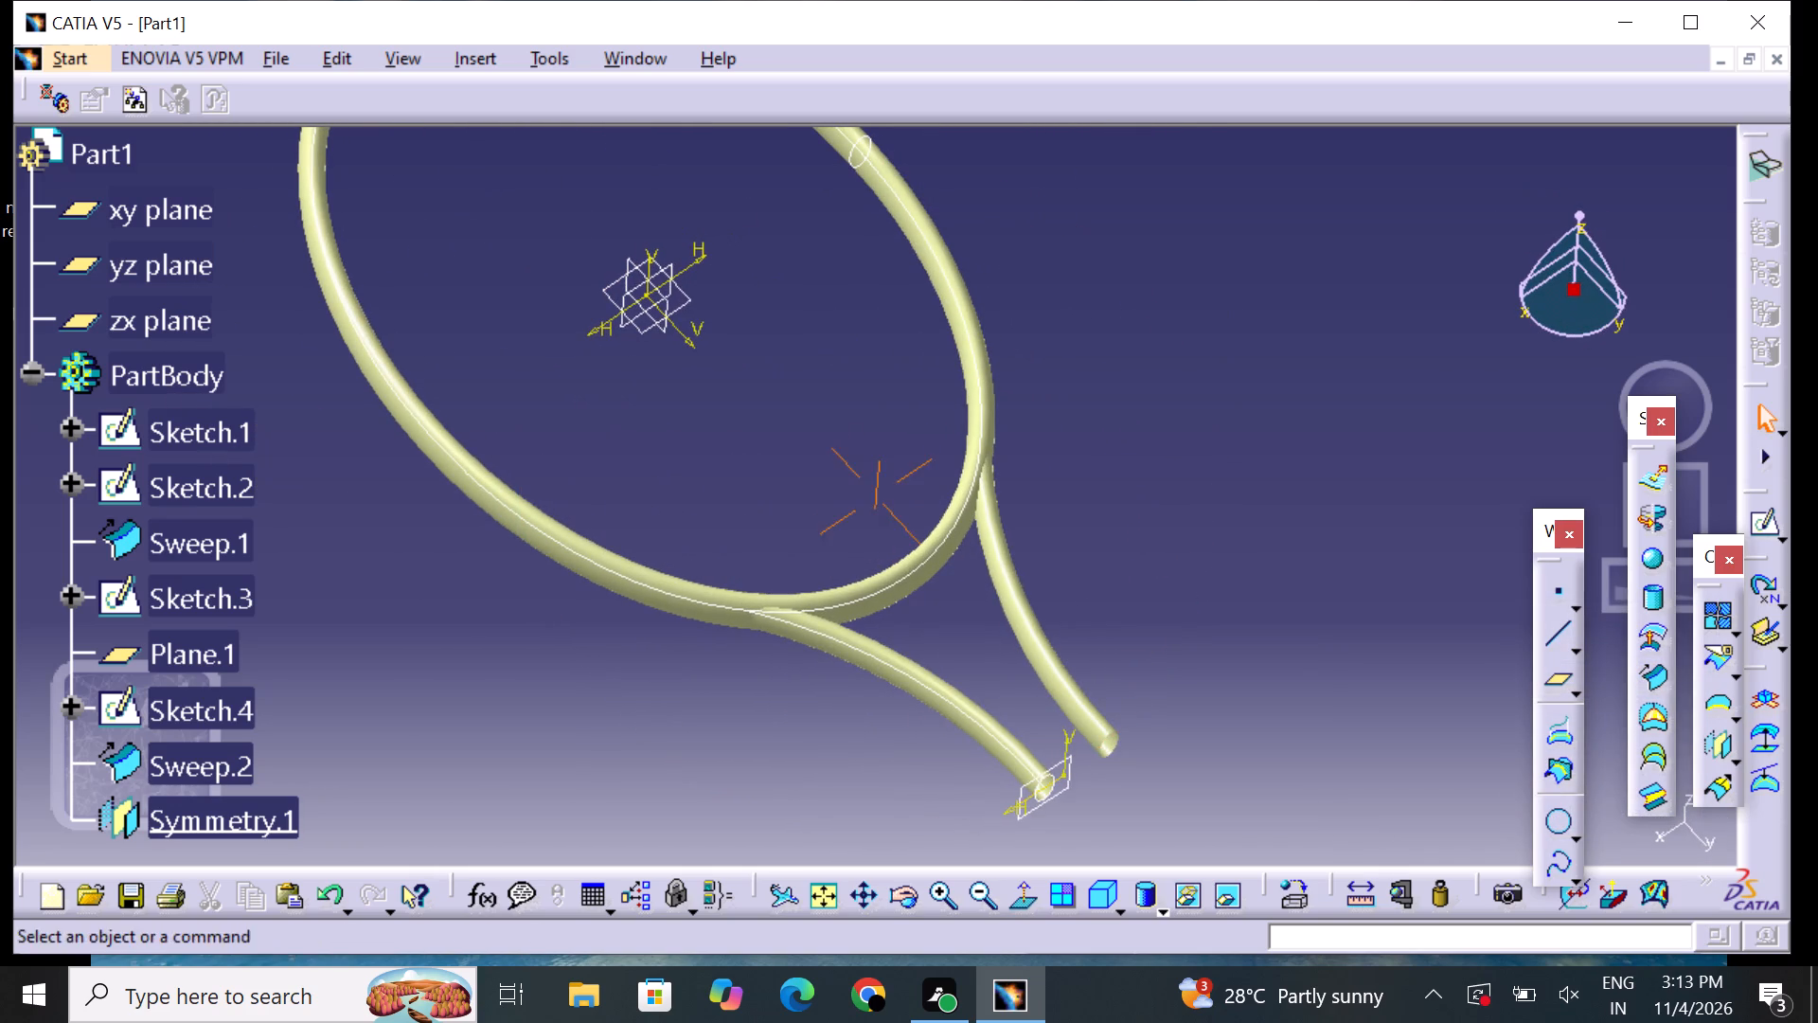
{"action": "middle_click_drag", "start_coordinate": [917, 794], "coordinate": [1144, 649]}
{"action": "right_click_drag", "start_coordinate": [939, 787], "coordinate": [1144, 649]}
{"action": "middle_click_drag", "start_coordinate": [748, 745], "coordinate": [807, 611]}
{"action": "scroll", "coordinate": [748, 745], "scroll_direction": "up", "scroll_amount": 1}
{"action": "right_click_drag", "start_coordinate": [748, 745], "coordinate": [807, 611]}
{"action": "left_click", "coordinate": [968, 895]}
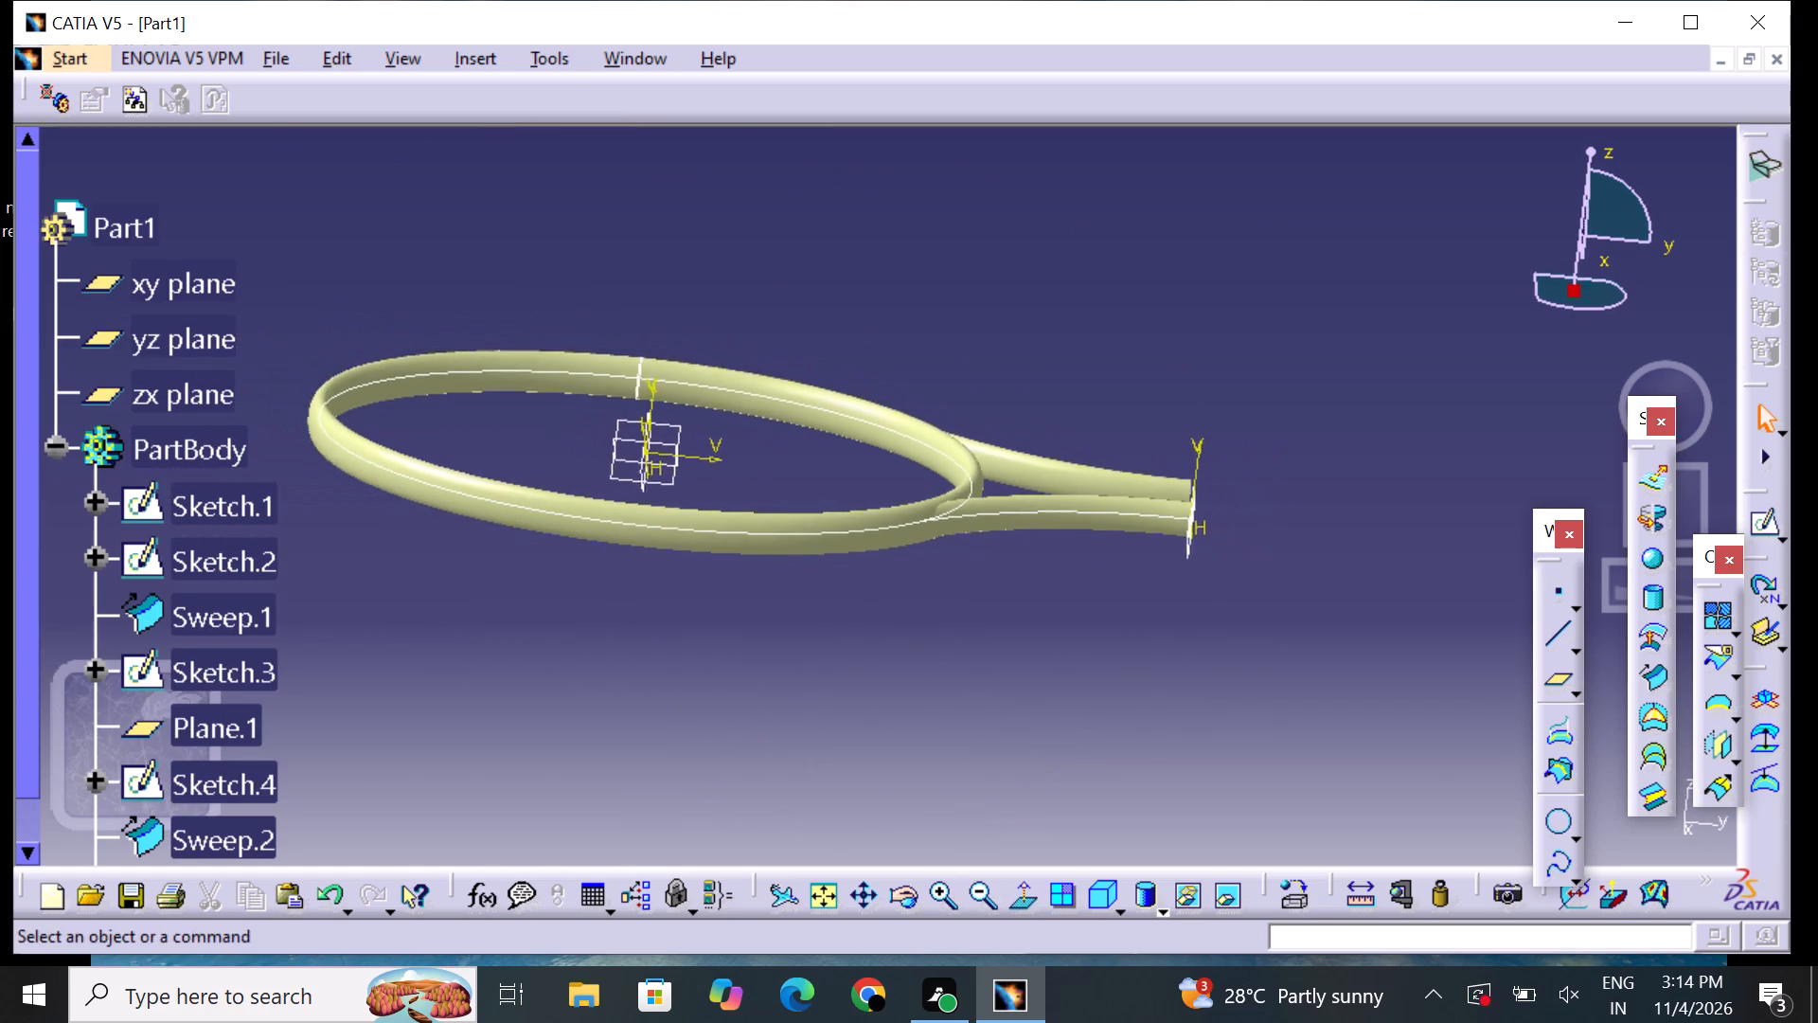
{"action": "middle_click_drag", "start_coordinate": [1031, 645], "coordinate": [1005, 784]}
{"action": "right_click_drag", "start_coordinate": [1046, 683], "coordinate": [1005, 784]}
{"action": "middle_click_drag", "start_coordinate": [1151, 478], "coordinate": [1151, 489]}
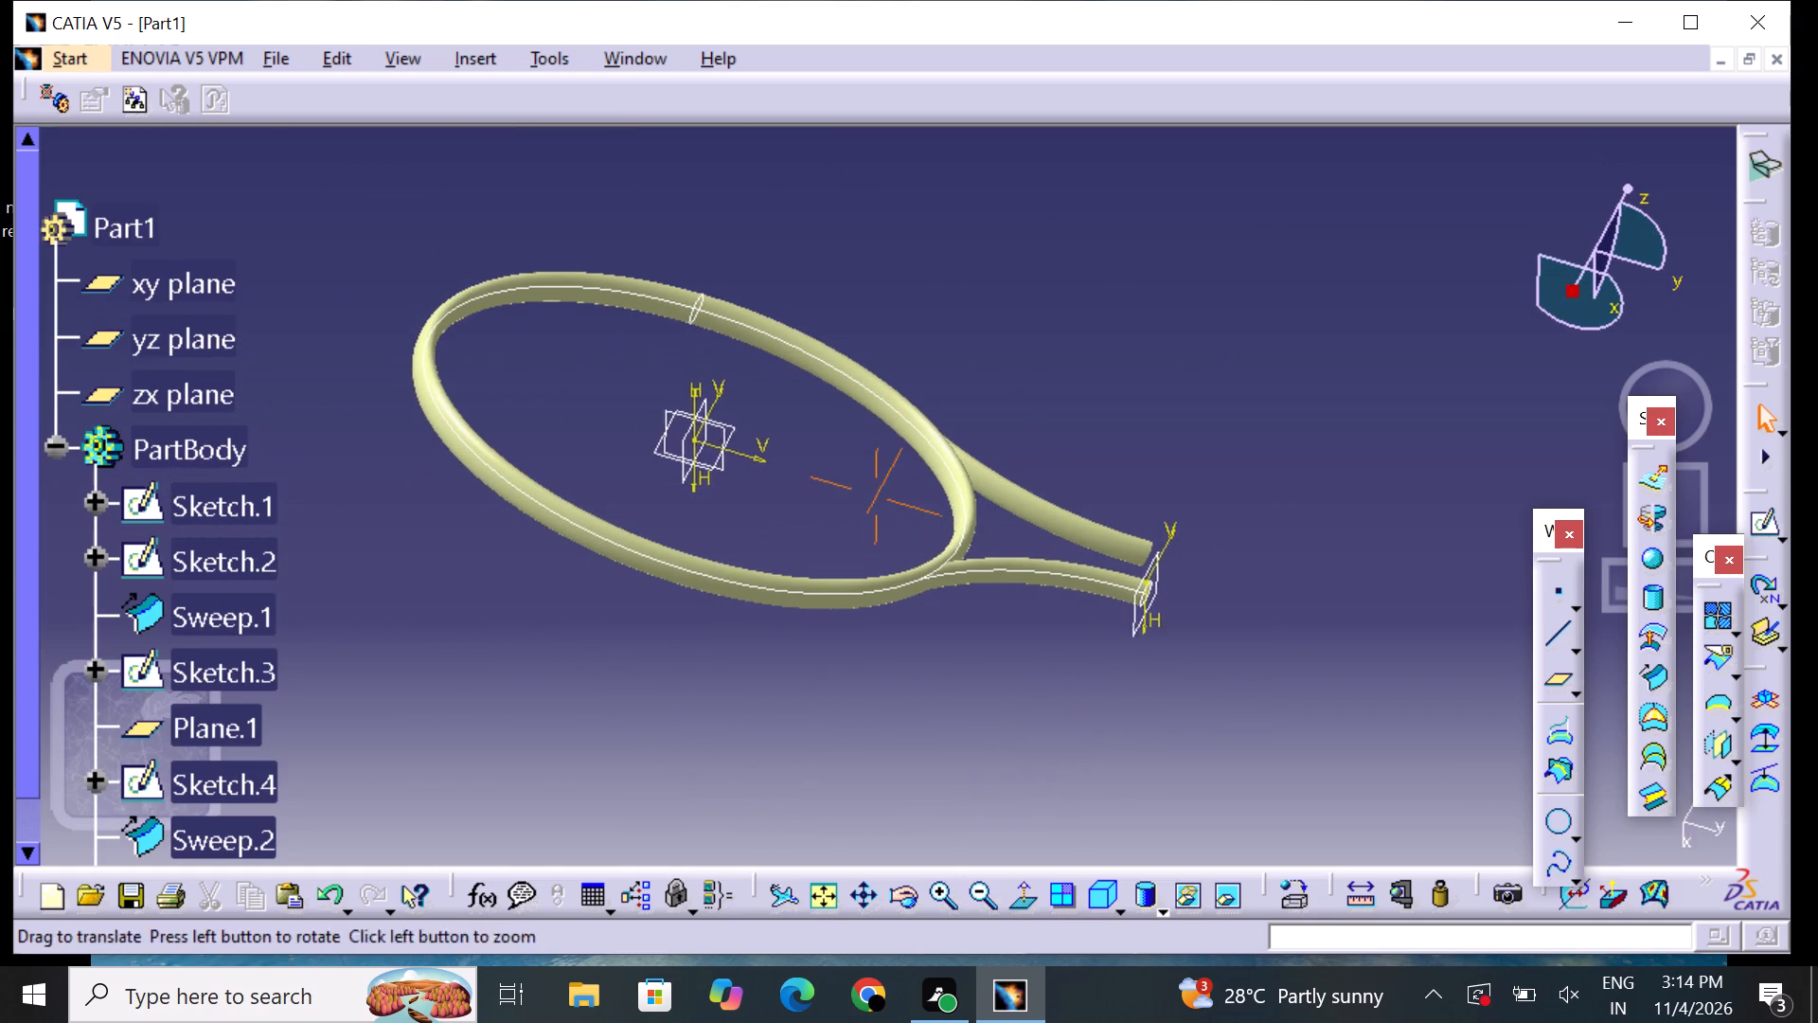
{"action": "middle_click_drag", "start_coordinate": [1151, 489], "coordinate": [1102, 525]}
{"action": "right_click_drag", "start_coordinate": [1135, 511], "coordinate": [1102, 525]}
{"action": "middle_click_drag", "start_coordinate": [1209, 636], "coordinate": [1104, 619]}
{"action": "right_click_drag", "start_coordinate": [1206, 637], "coordinate": [1104, 619]}
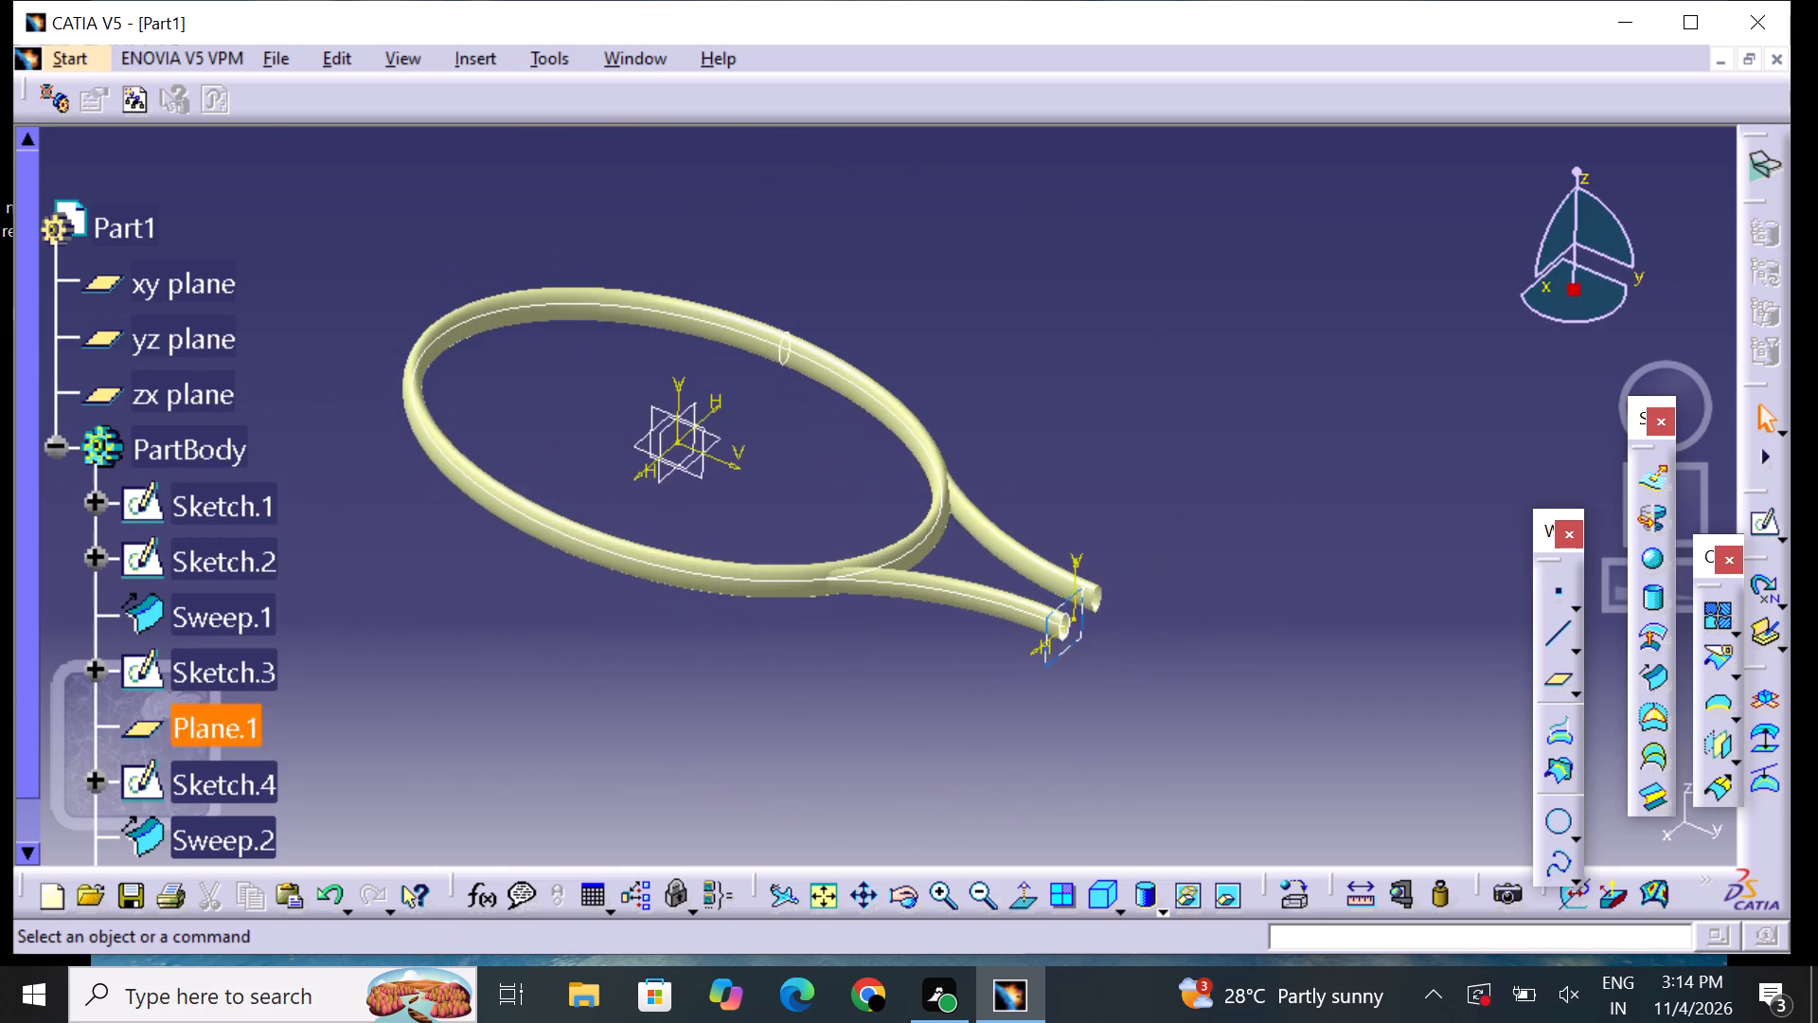
{"action": "middle_click_drag", "start_coordinate": [1029, 711], "coordinate": [1110, 670]}
{"action": "right_click", "coordinate": [1108, 671]}
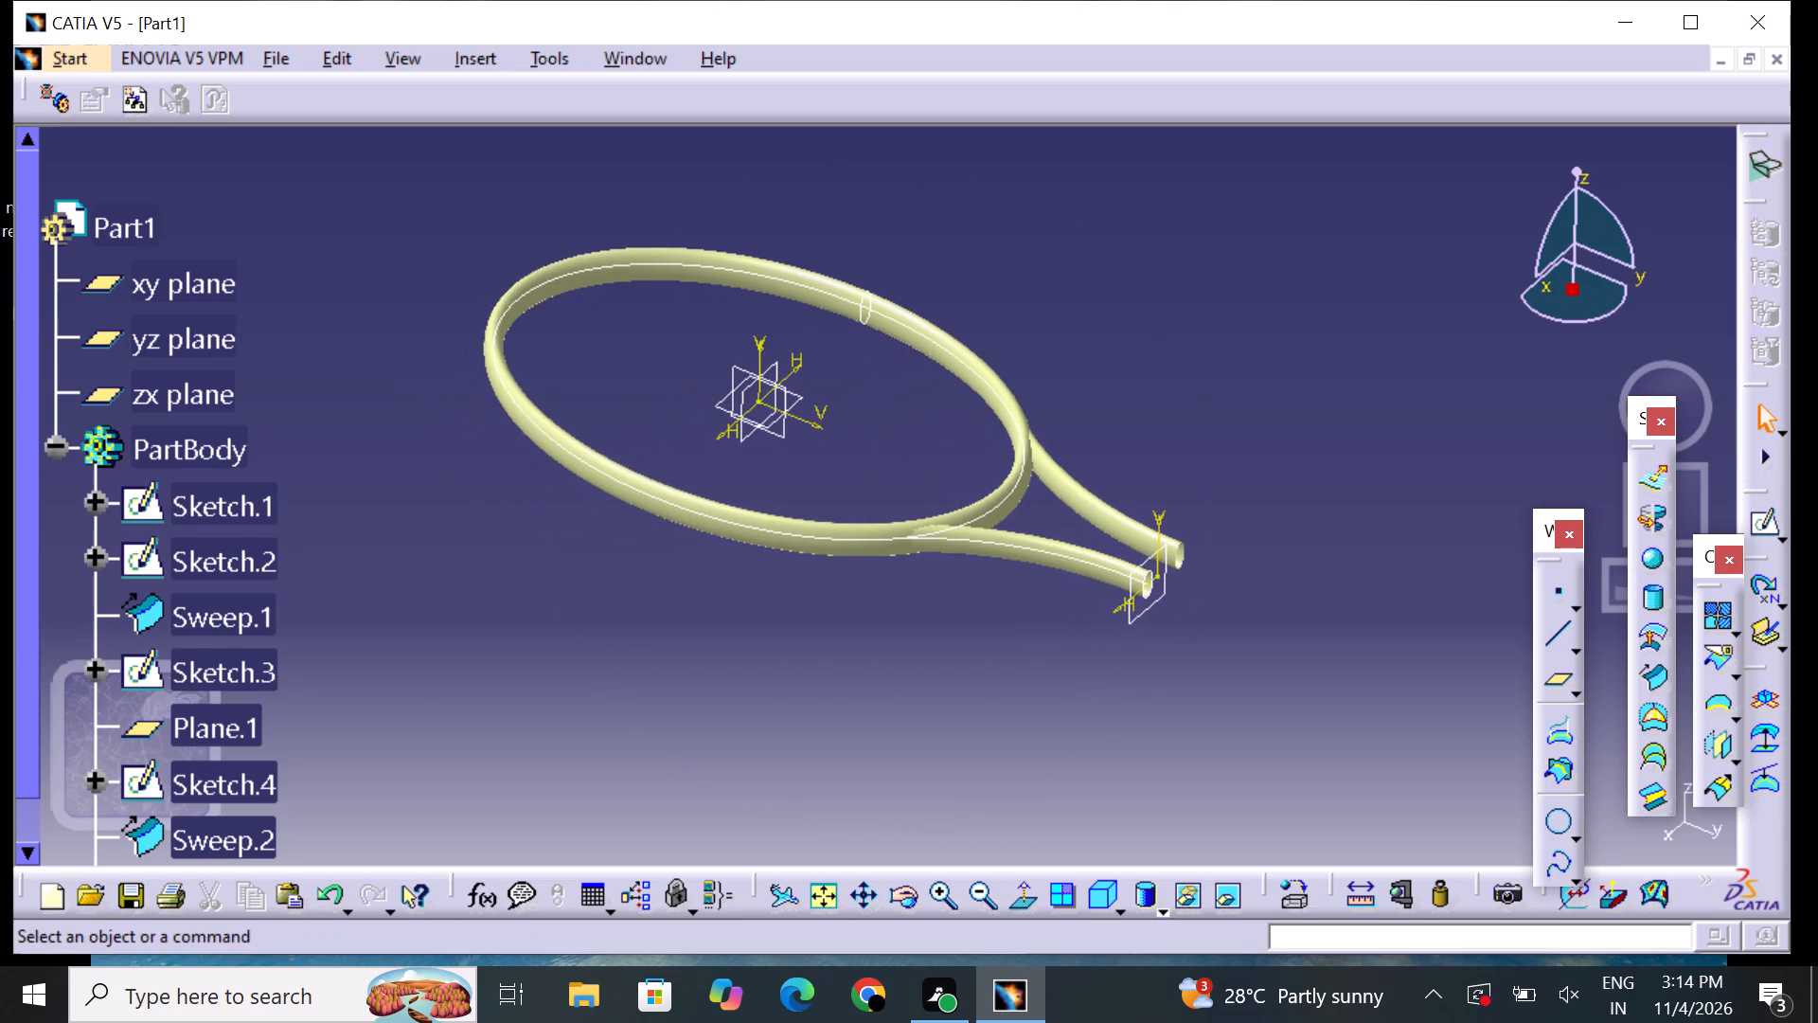
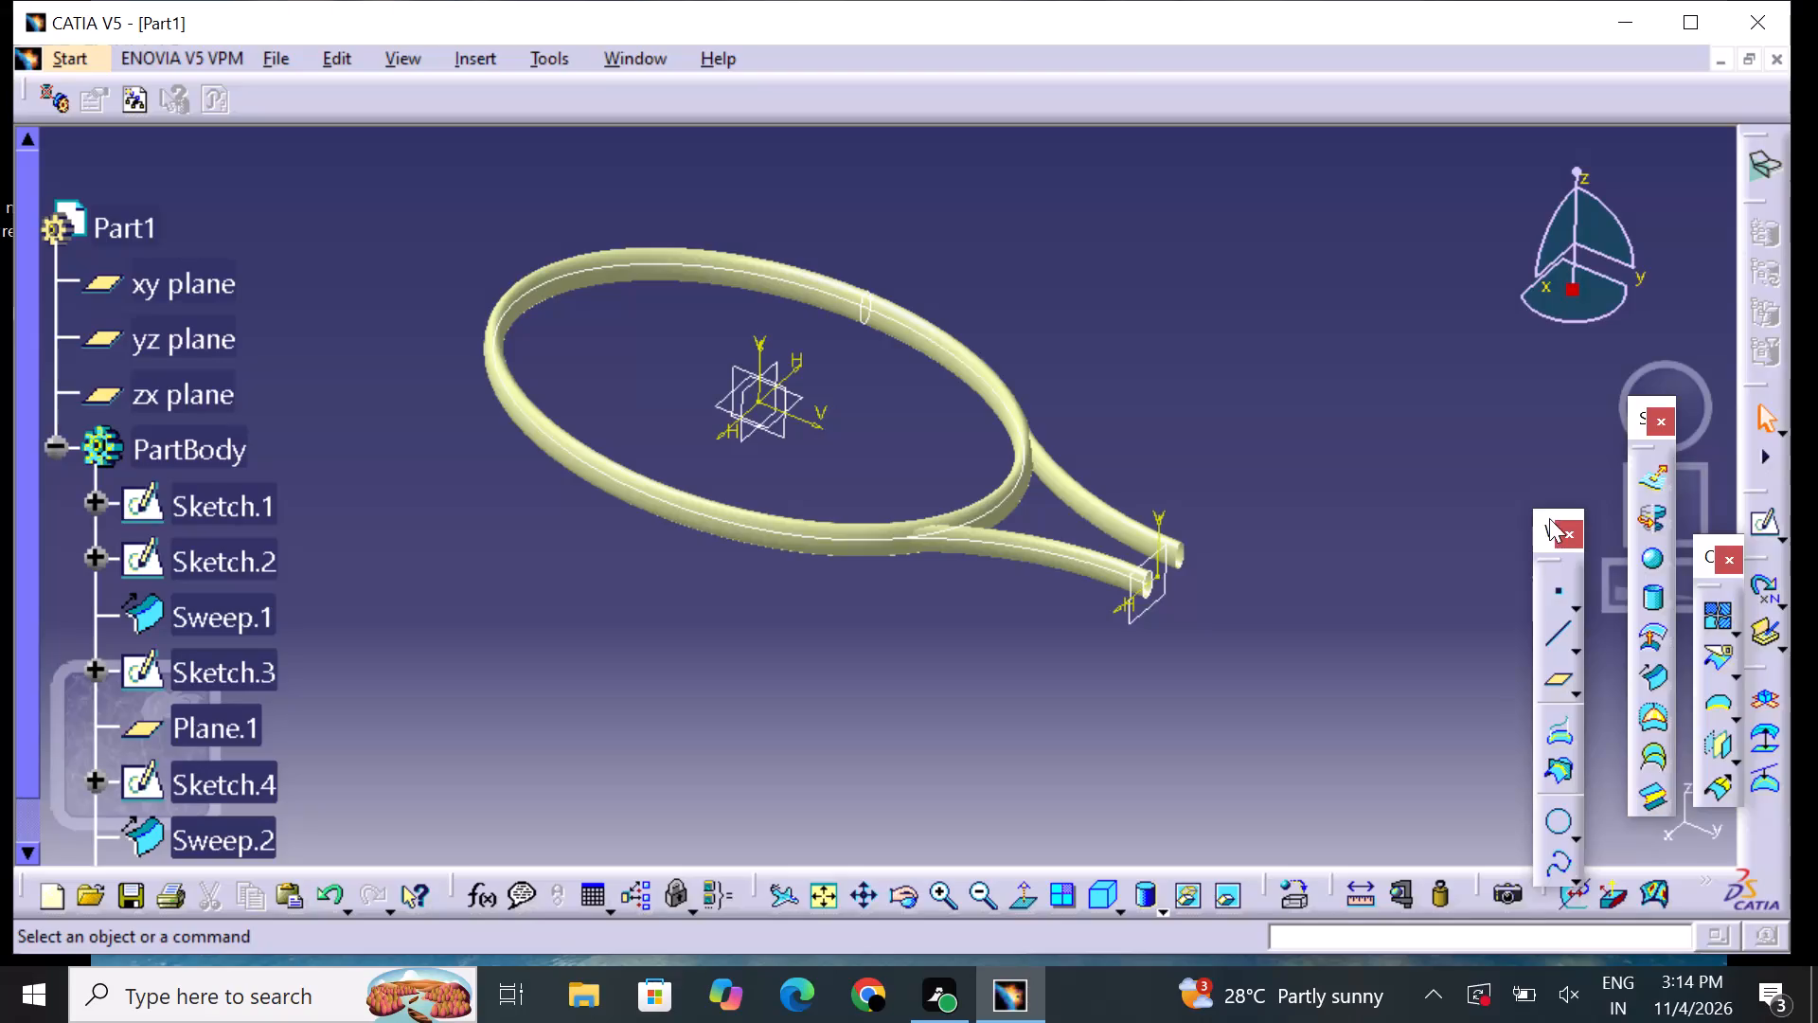
Open a new sketch on Plane.1 at the open ends of the two arms.
{"action": "left_click", "coordinate": [1145, 615]}
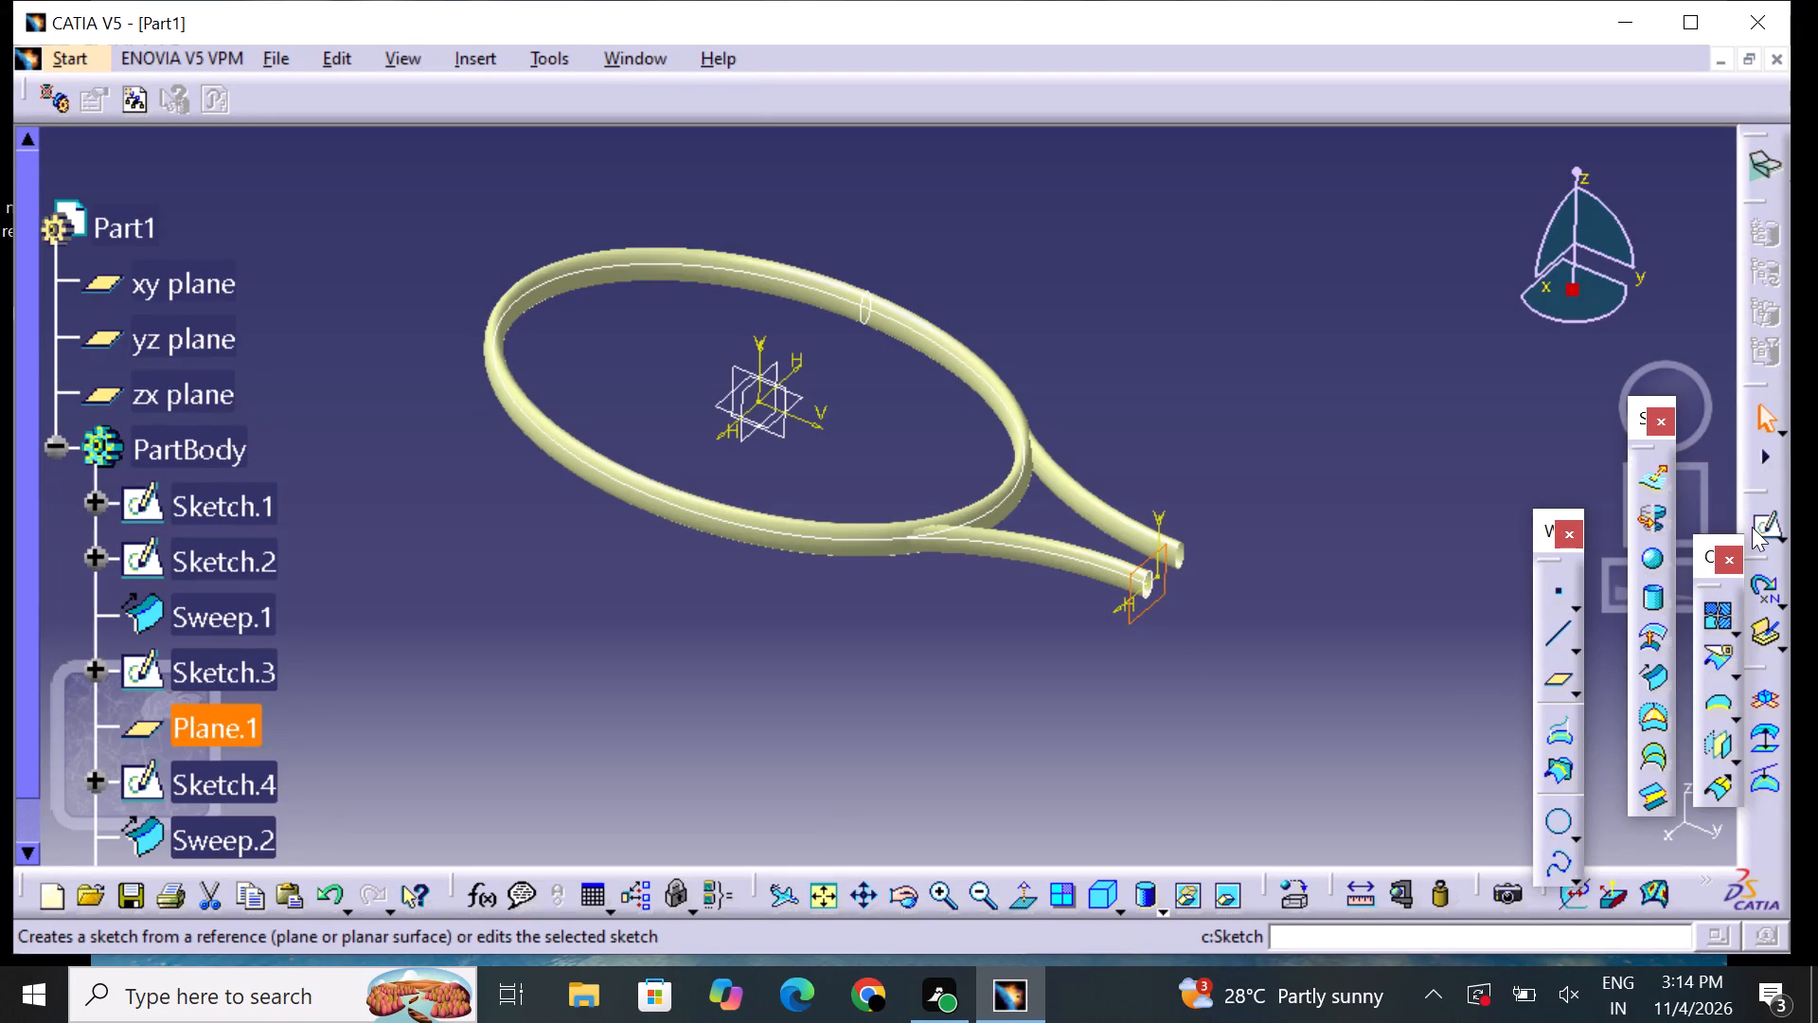
{"action": "left_click_drag", "start_coordinate": [1752, 521], "coordinate": [1763, 508]}
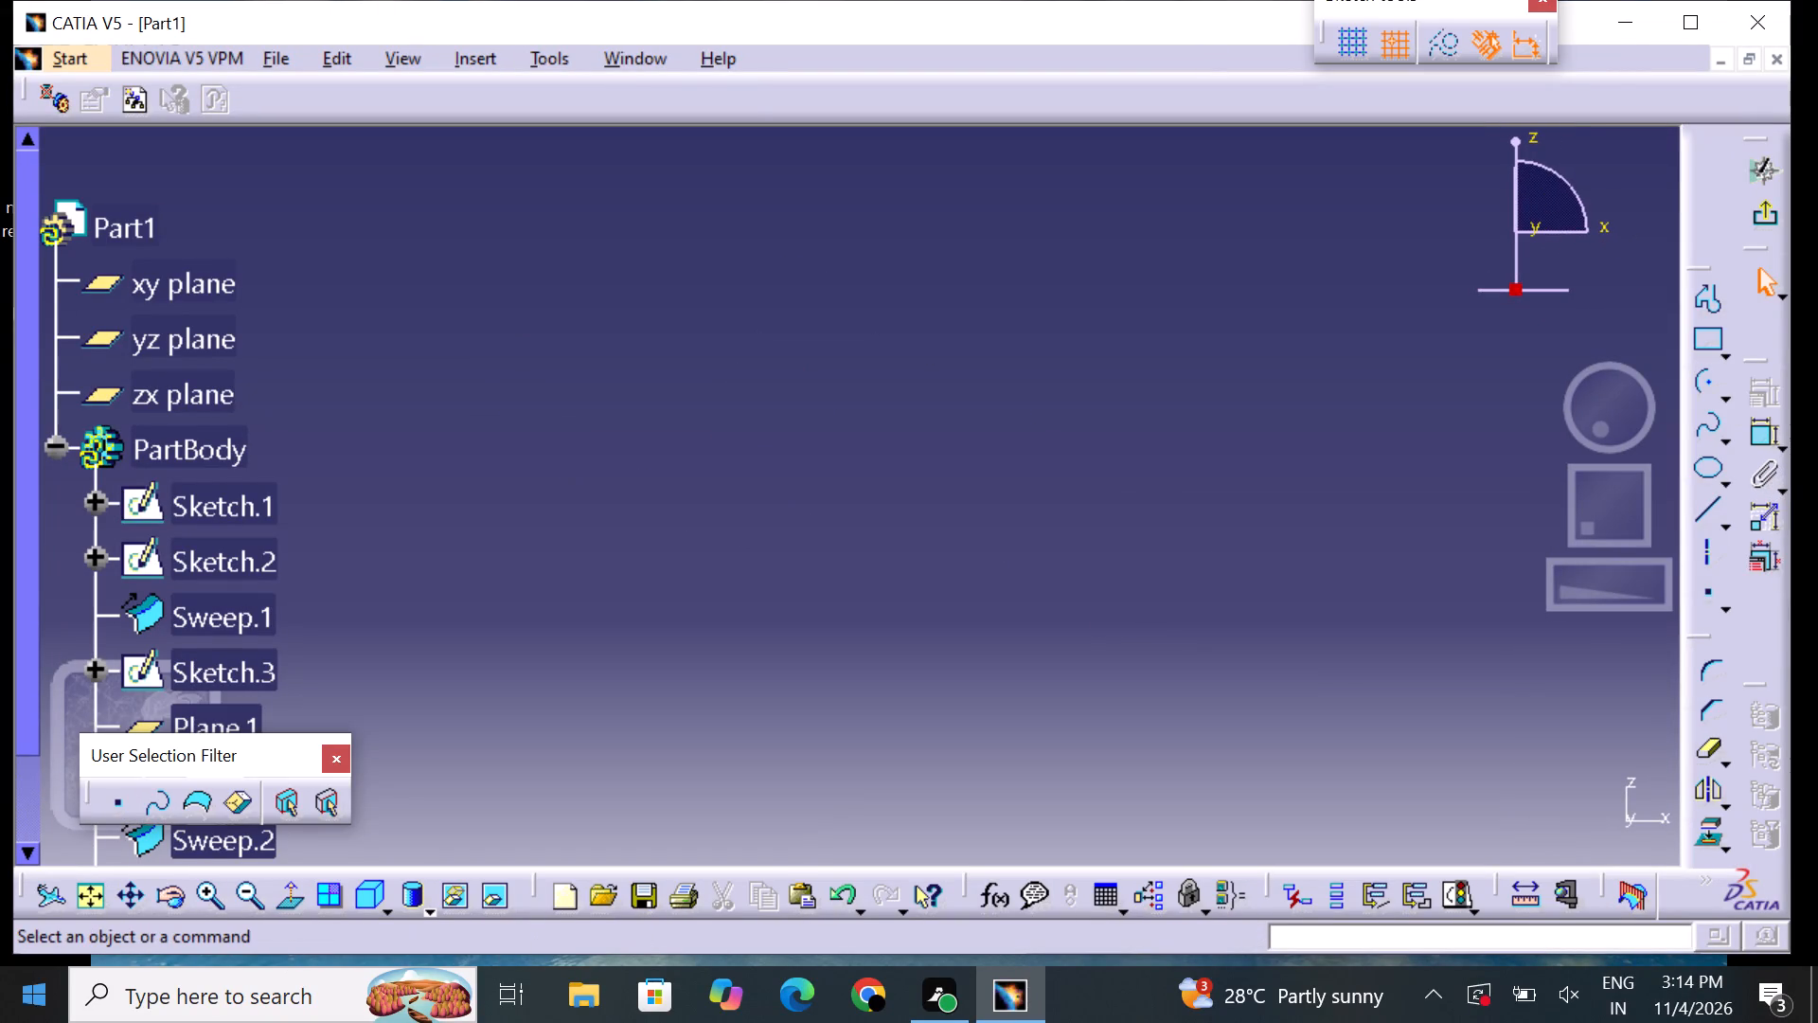
Examine the racket frame from the sketch plane's normal and oblique angles, checking the arms' open ends against Plane.1.
{"action": "left_click", "coordinate": [97, 905]}
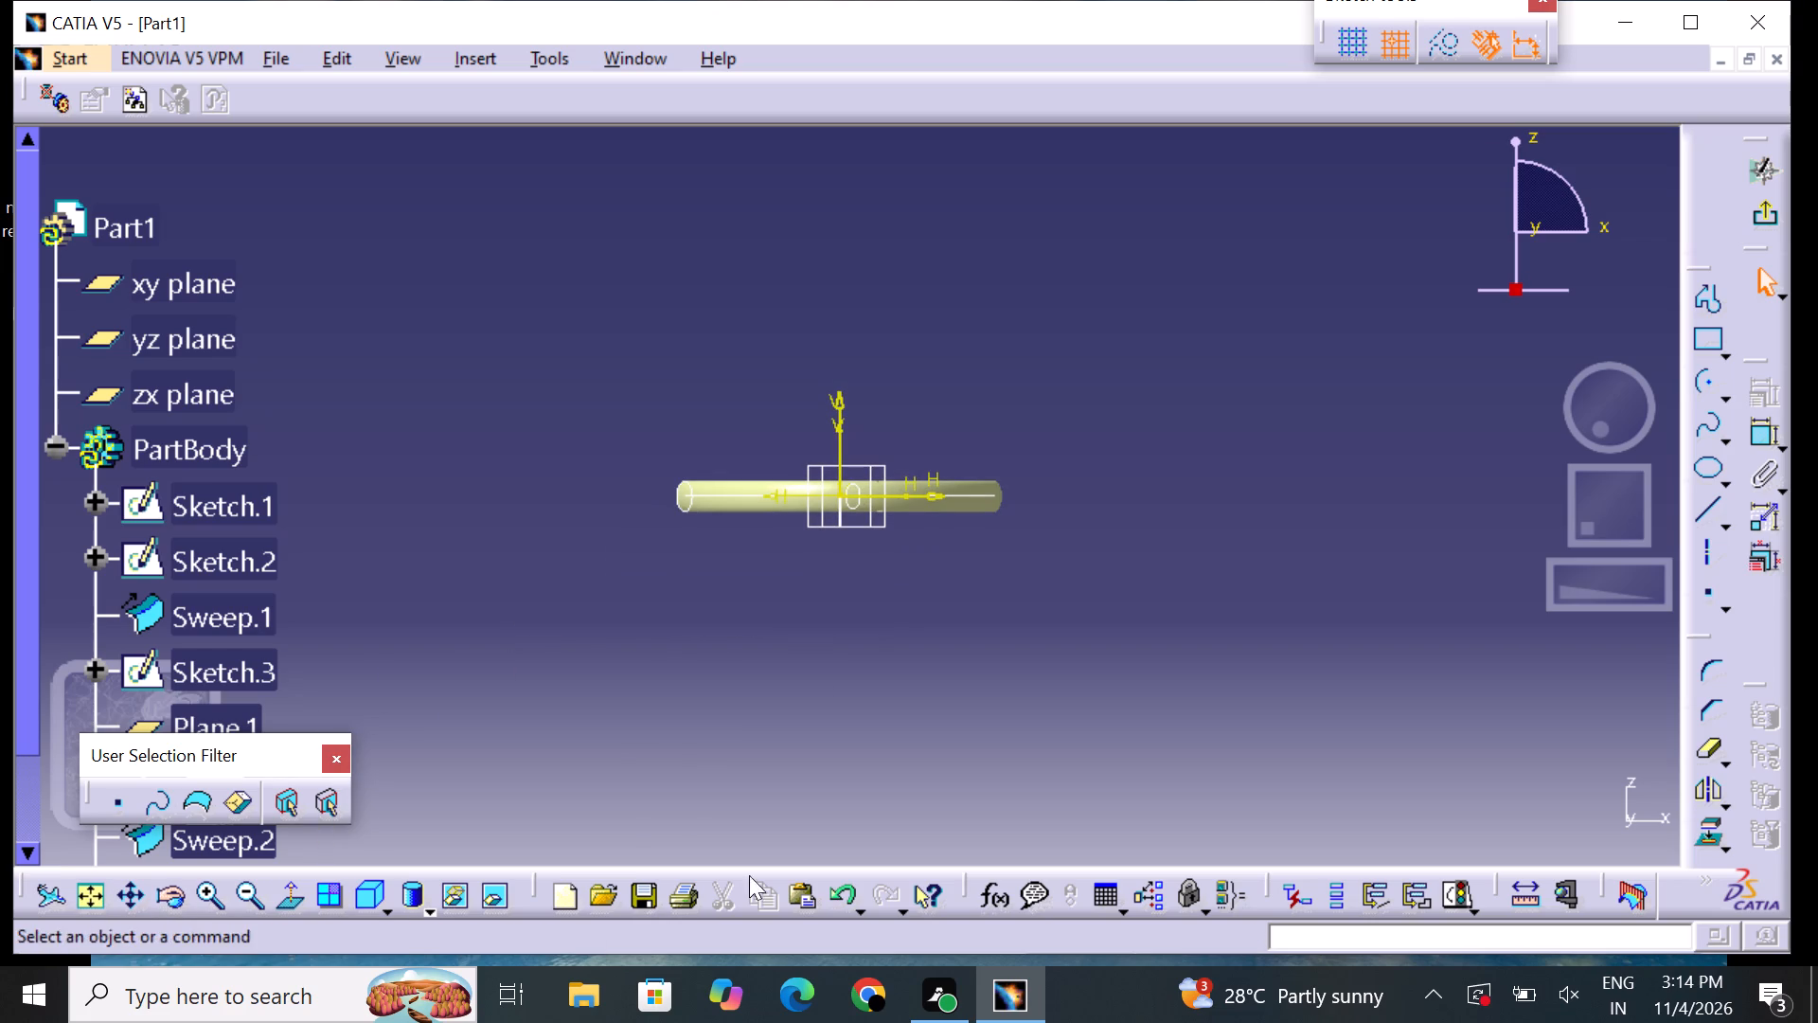
{"action": "left_click", "coordinate": [198, 895]}
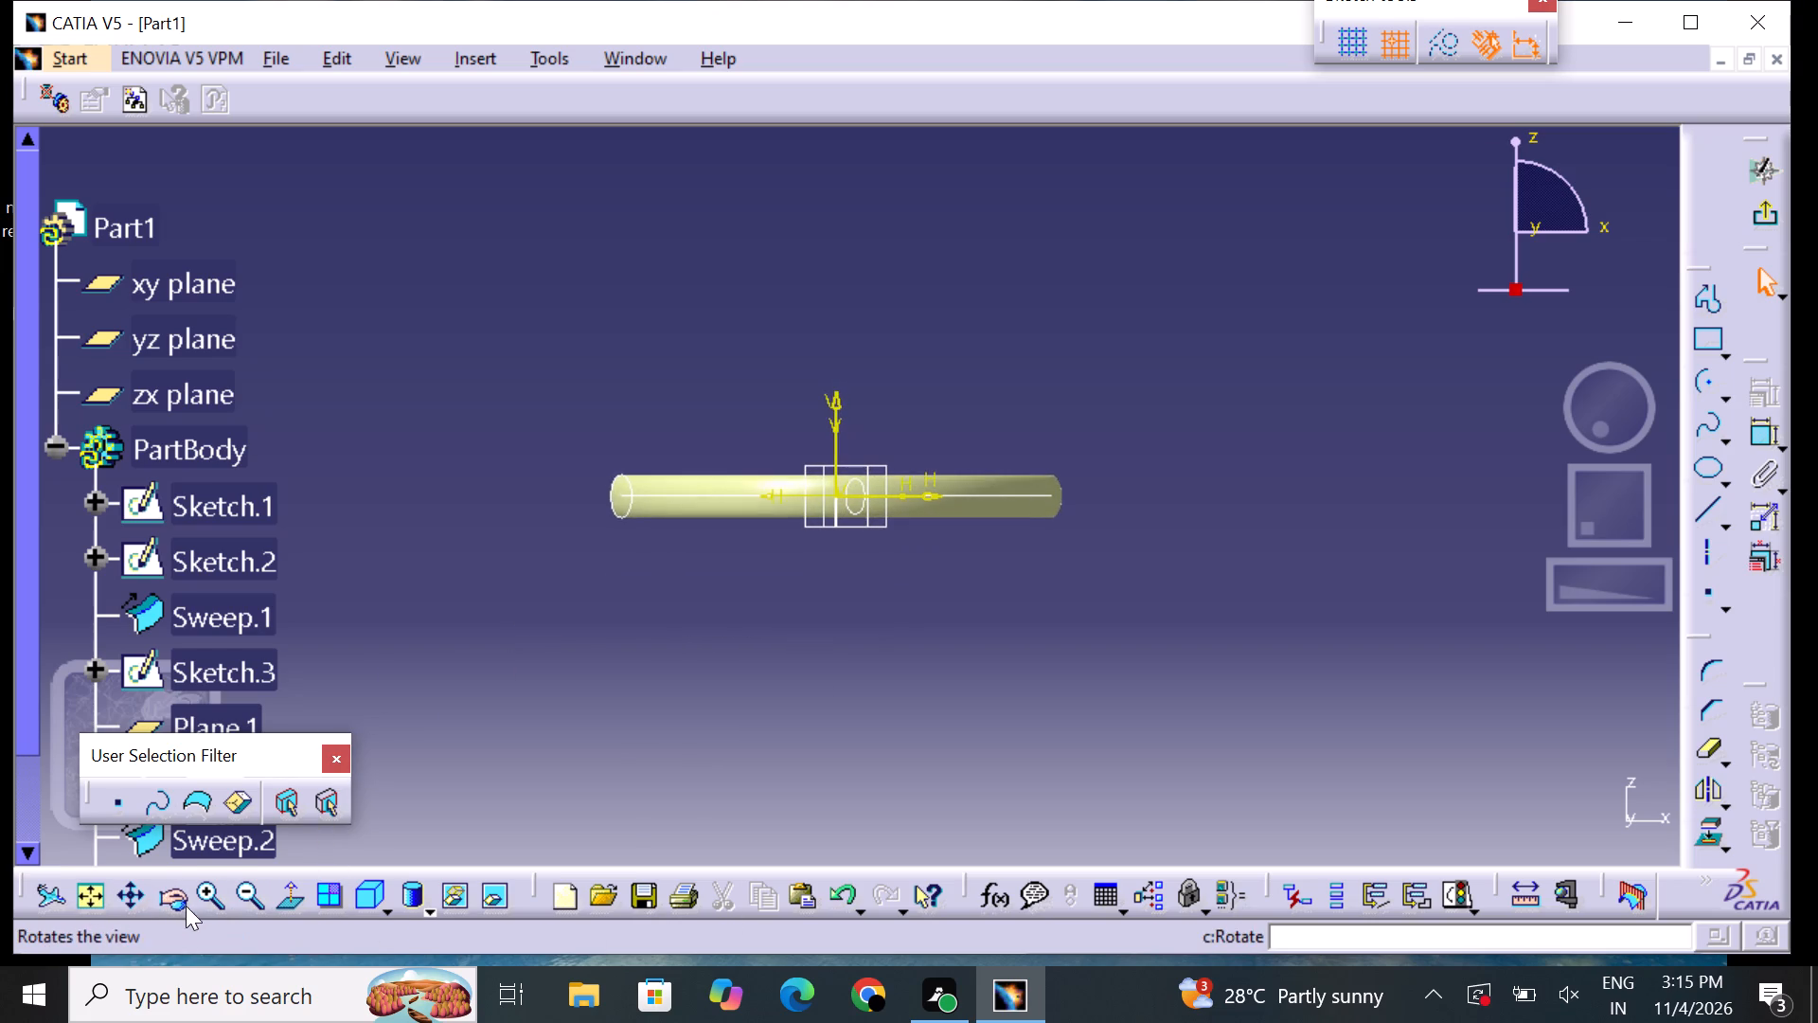
{"action": "left_click", "coordinate": [204, 905]}
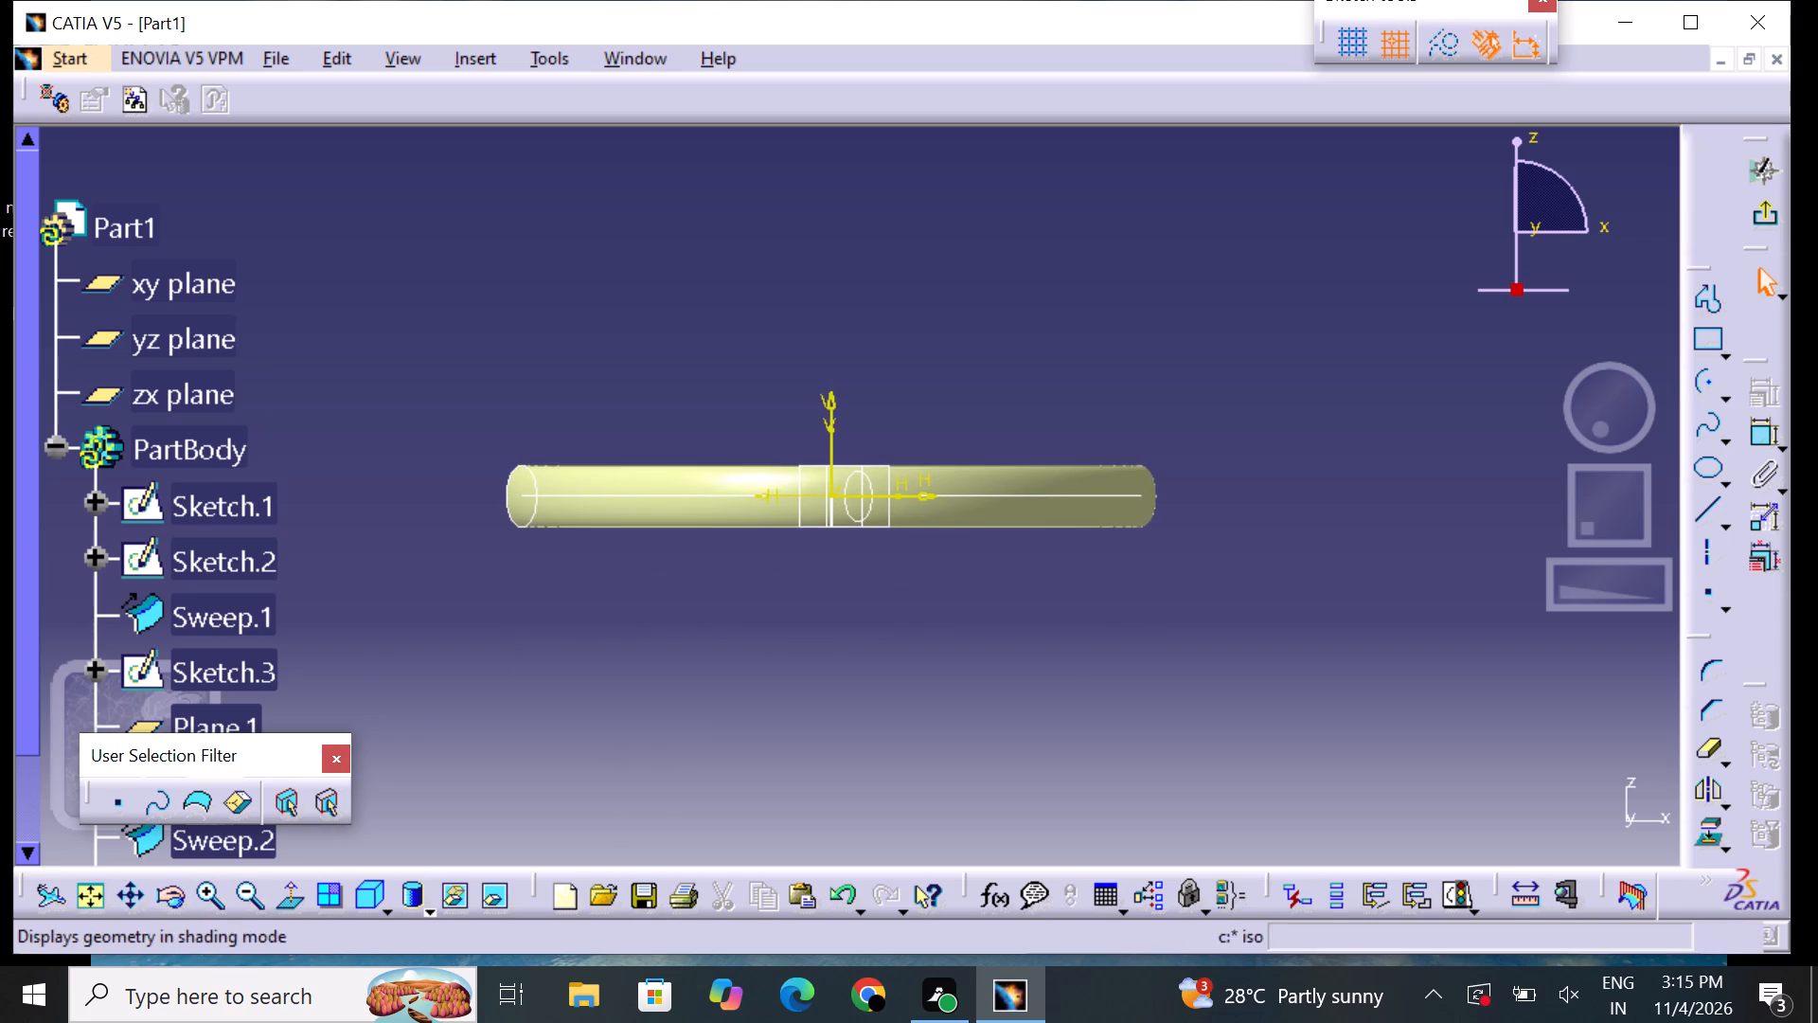
{"action": "middle_click_drag", "start_coordinate": [664, 781], "coordinate": [695, 781]}
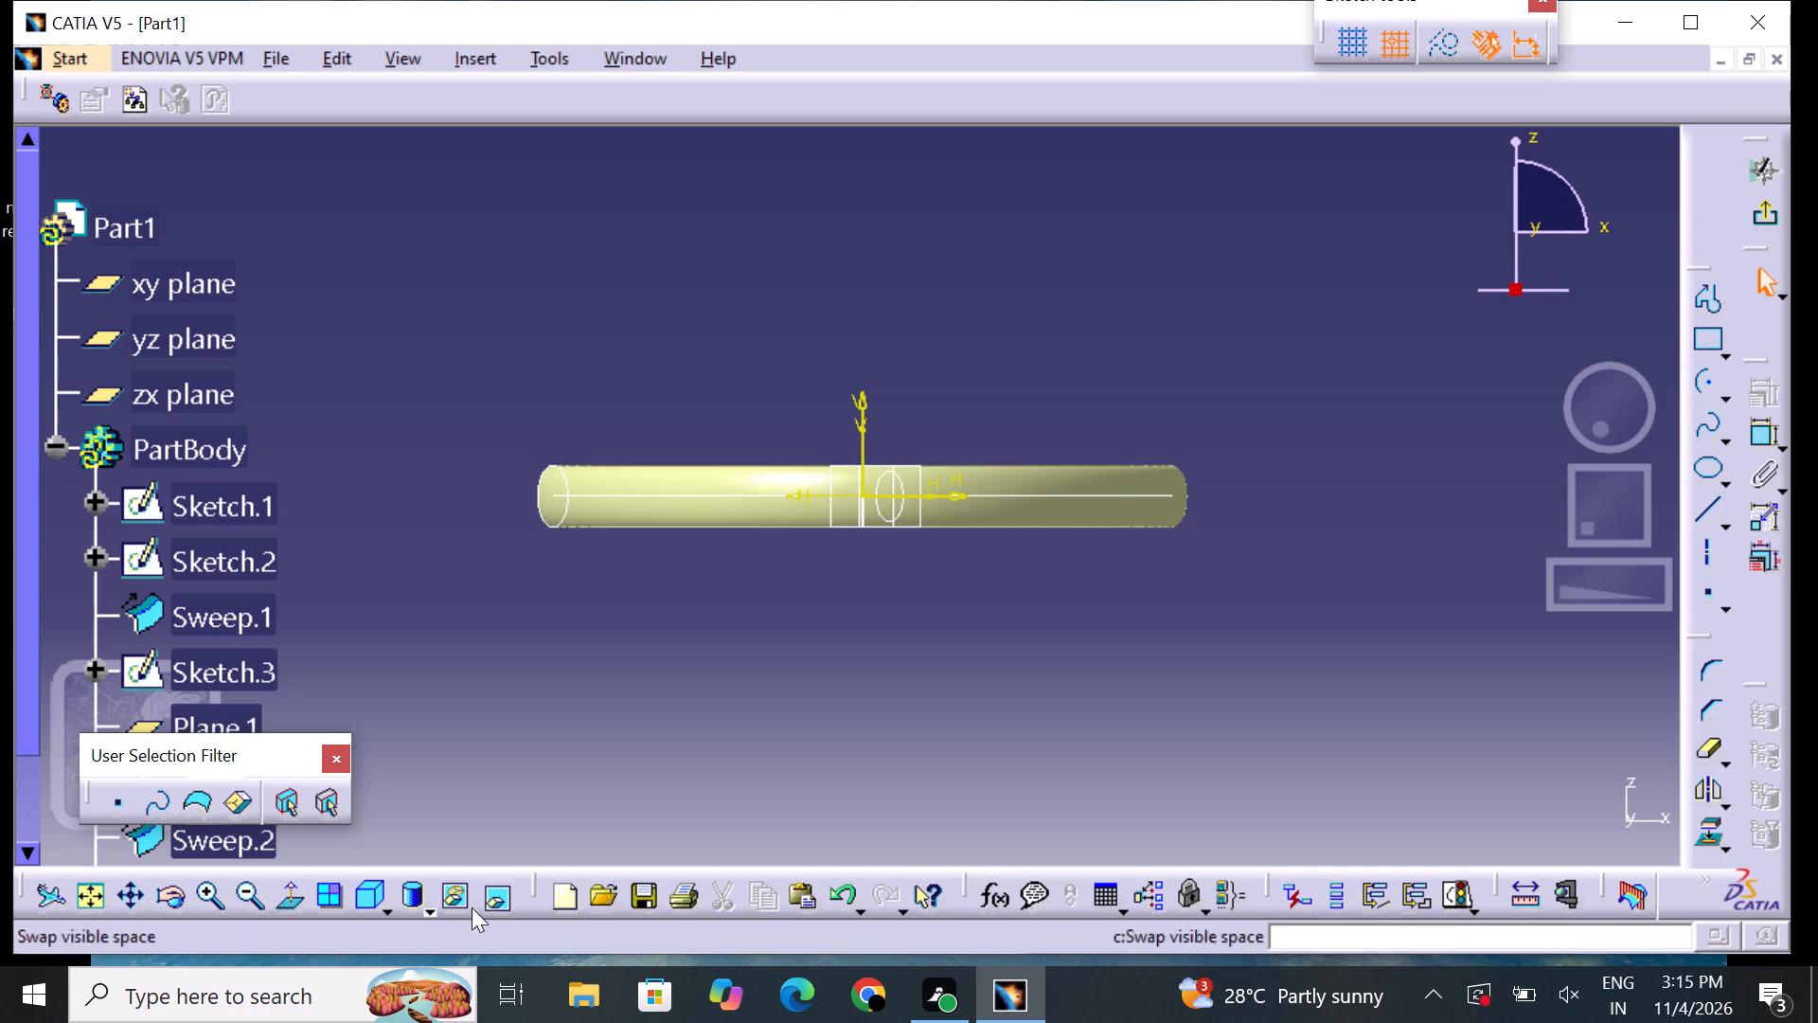
{"action": "left_click", "coordinate": [293, 907]}
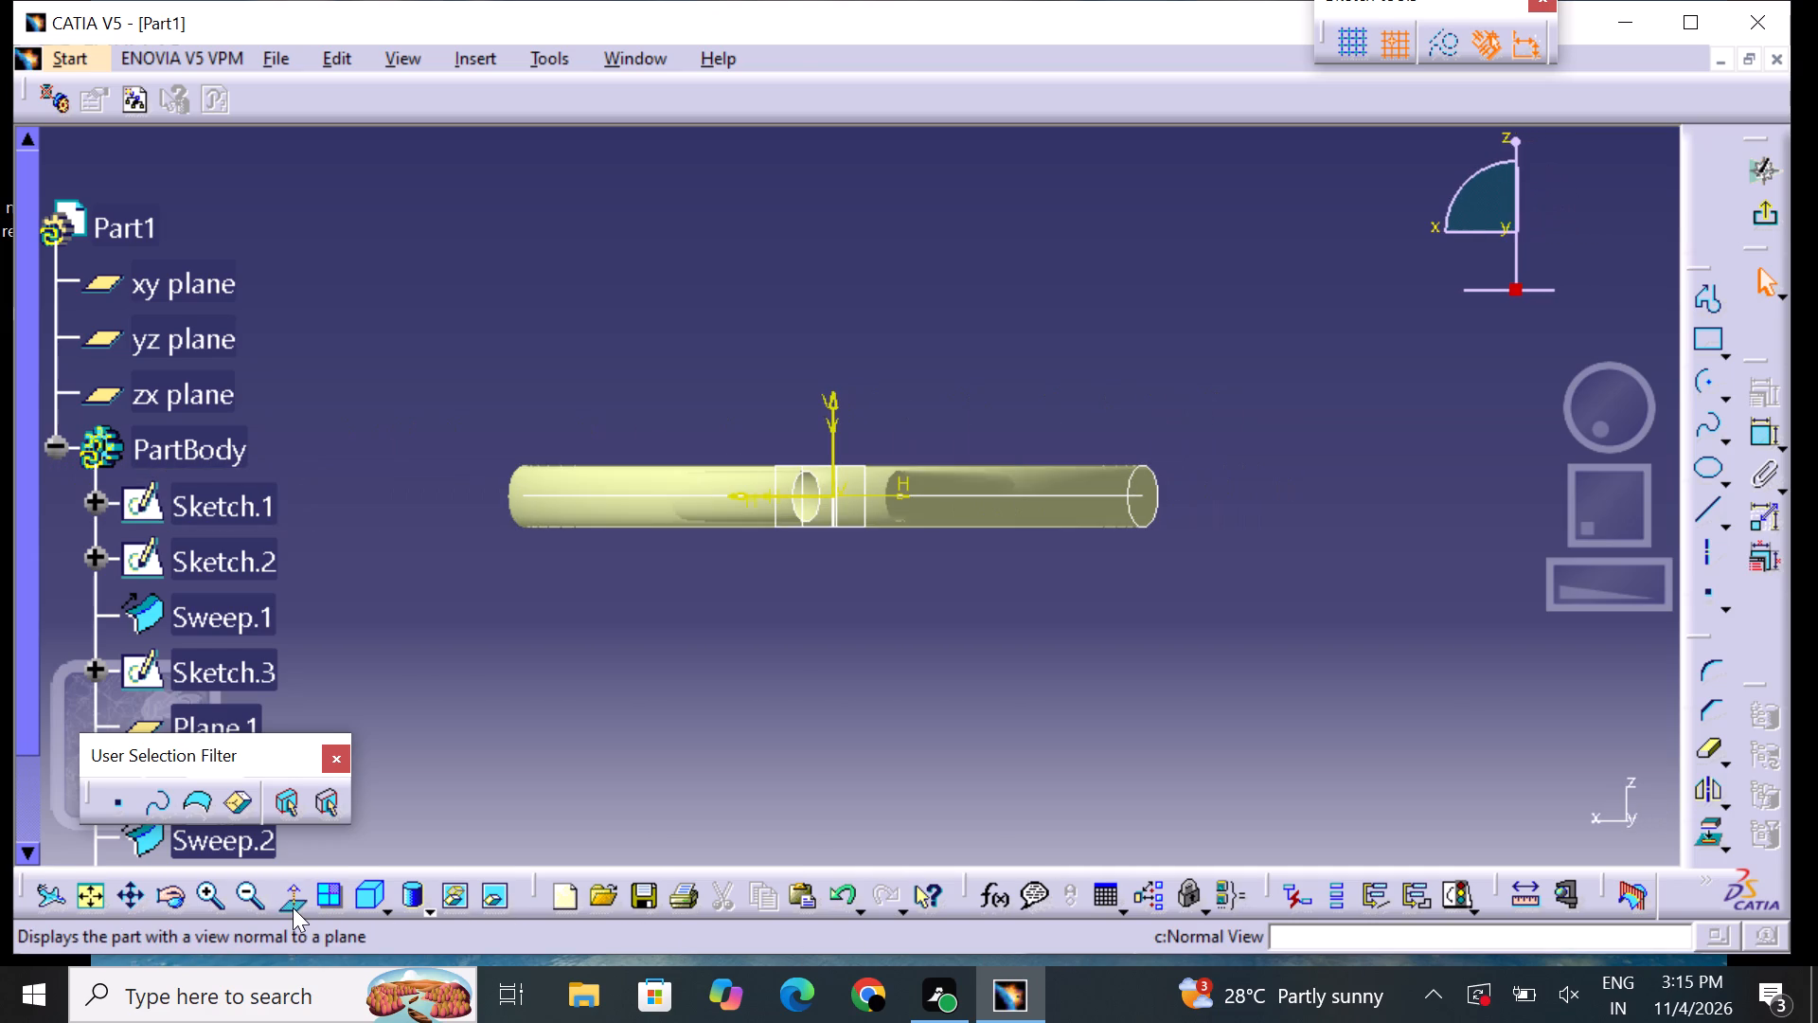
{"action": "middle_click_drag", "start_coordinate": [1140, 608], "coordinate": [1081, 695]}
{"action": "right_click_drag", "start_coordinate": [1114, 668], "coordinate": [1081, 695]}
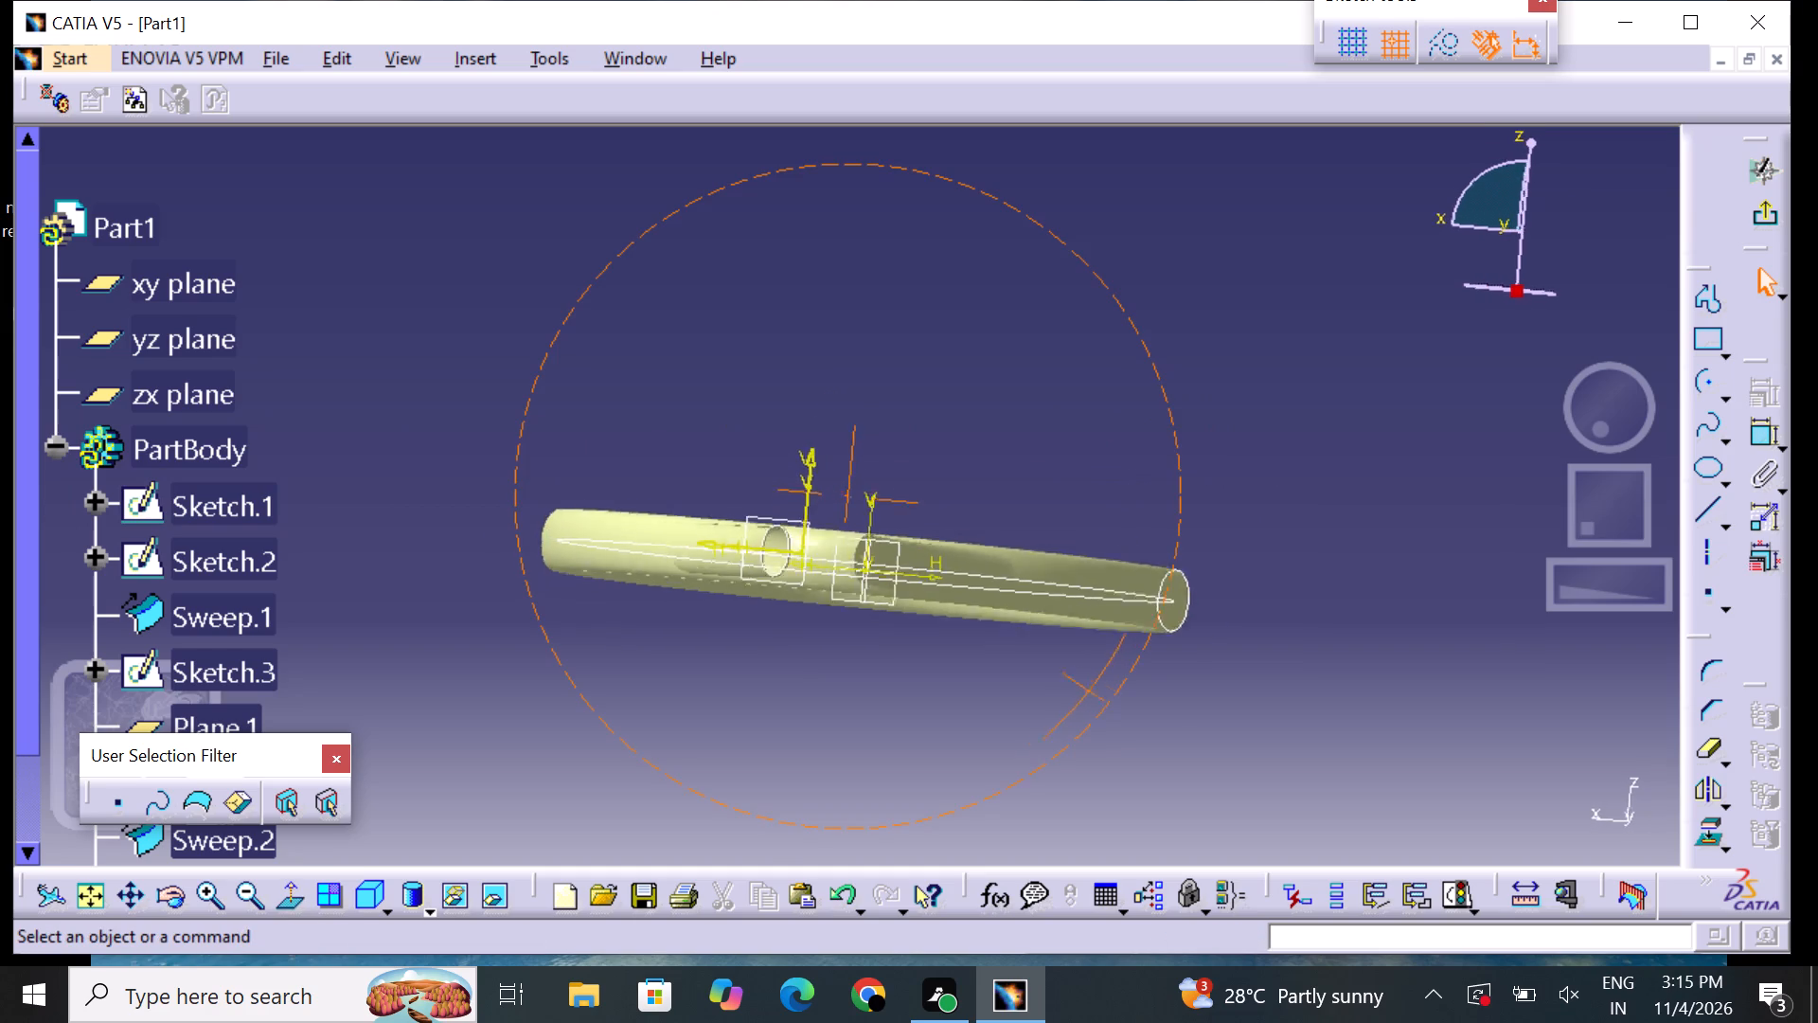
{"action": "middle_click_drag", "start_coordinate": [1081, 695], "coordinate": [1066, 704]}
{"action": "right_click_drag", "start_coordinate": [1081, 695], "coordinate": [1006, 724]}
{"action": "middle_click_drag", "start_coordinate": [1008, 681], "coordinate": [933, 745]}
{"action": "right_click_drag", "start_coordinate": [1008, 681], "coordinate": [933, 745]}
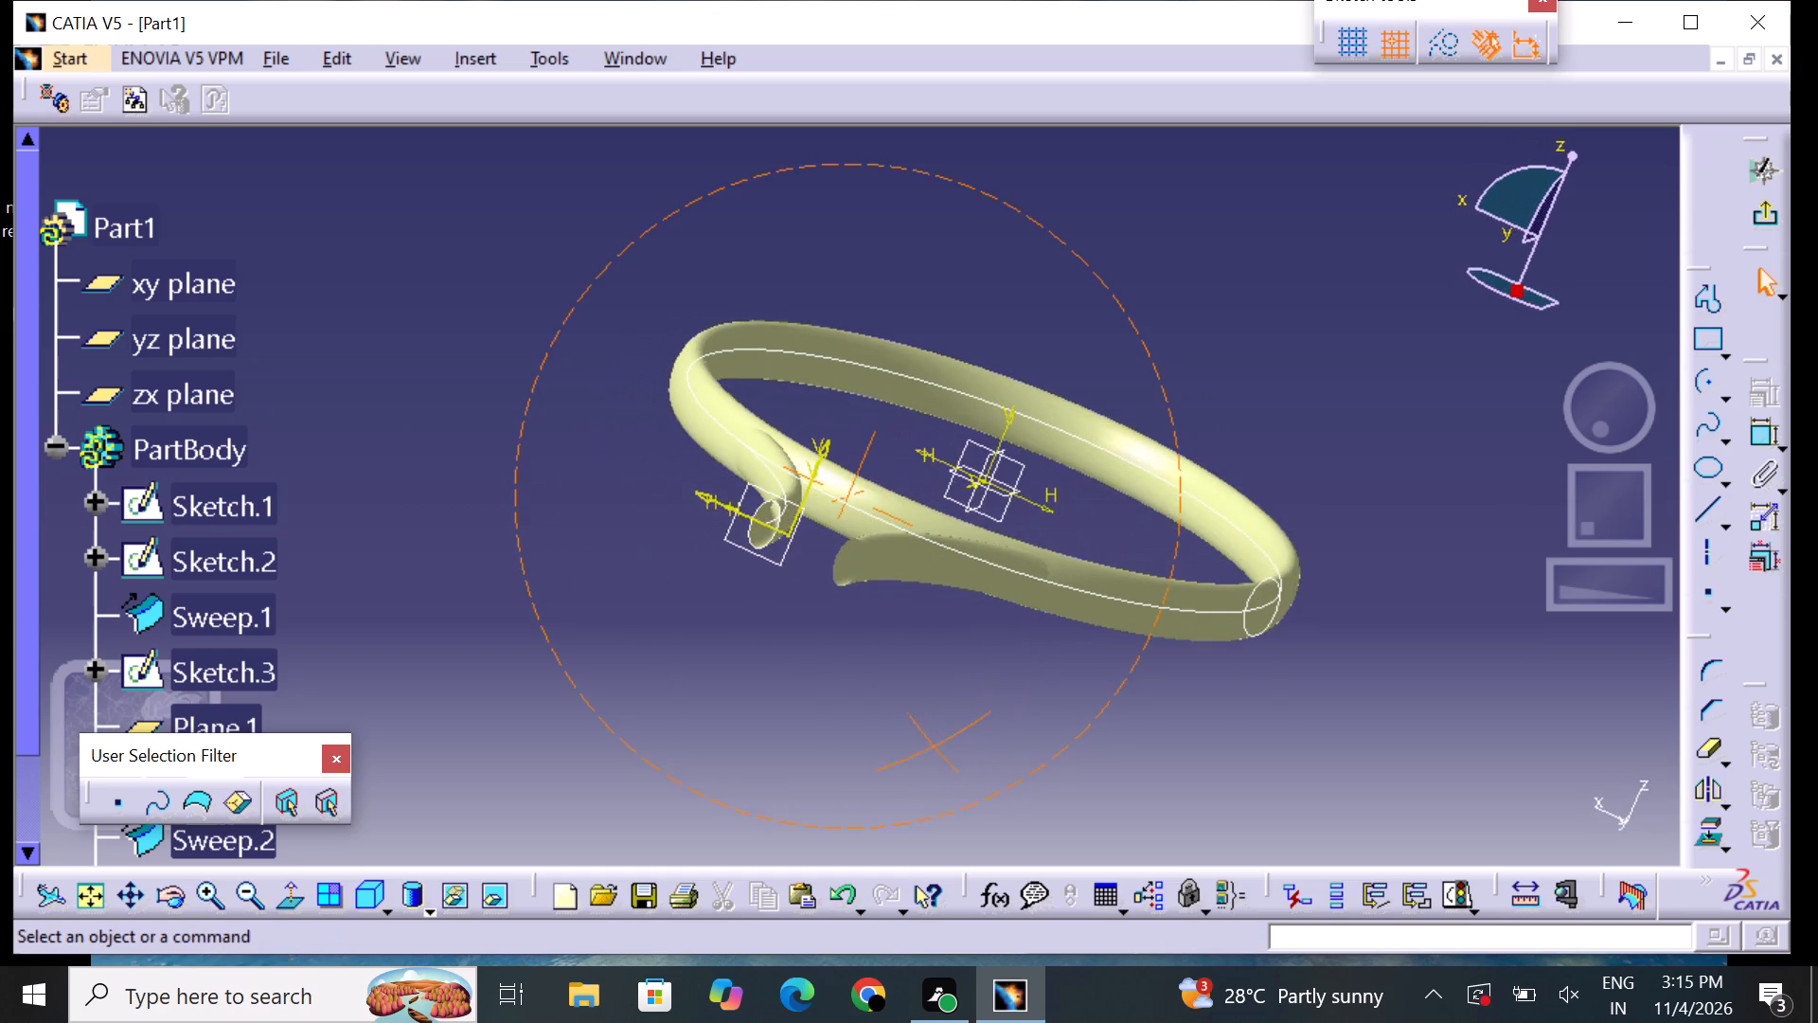
{"action": "middle_click_drag", "start_coordinate": [933, 745], "coordinate": [922, 752]}
{"action": "right_click_drag", "start_coordinate": [933, 745], "coordinate": [918, 754]}
{"action": "middle_click_drag", "start_coordinate": [826, 746], "coordinate": [893, 724]}
{"action": "right_click_drag", "start_coordinate": [831, 746], "coordinate": [893, 724]}
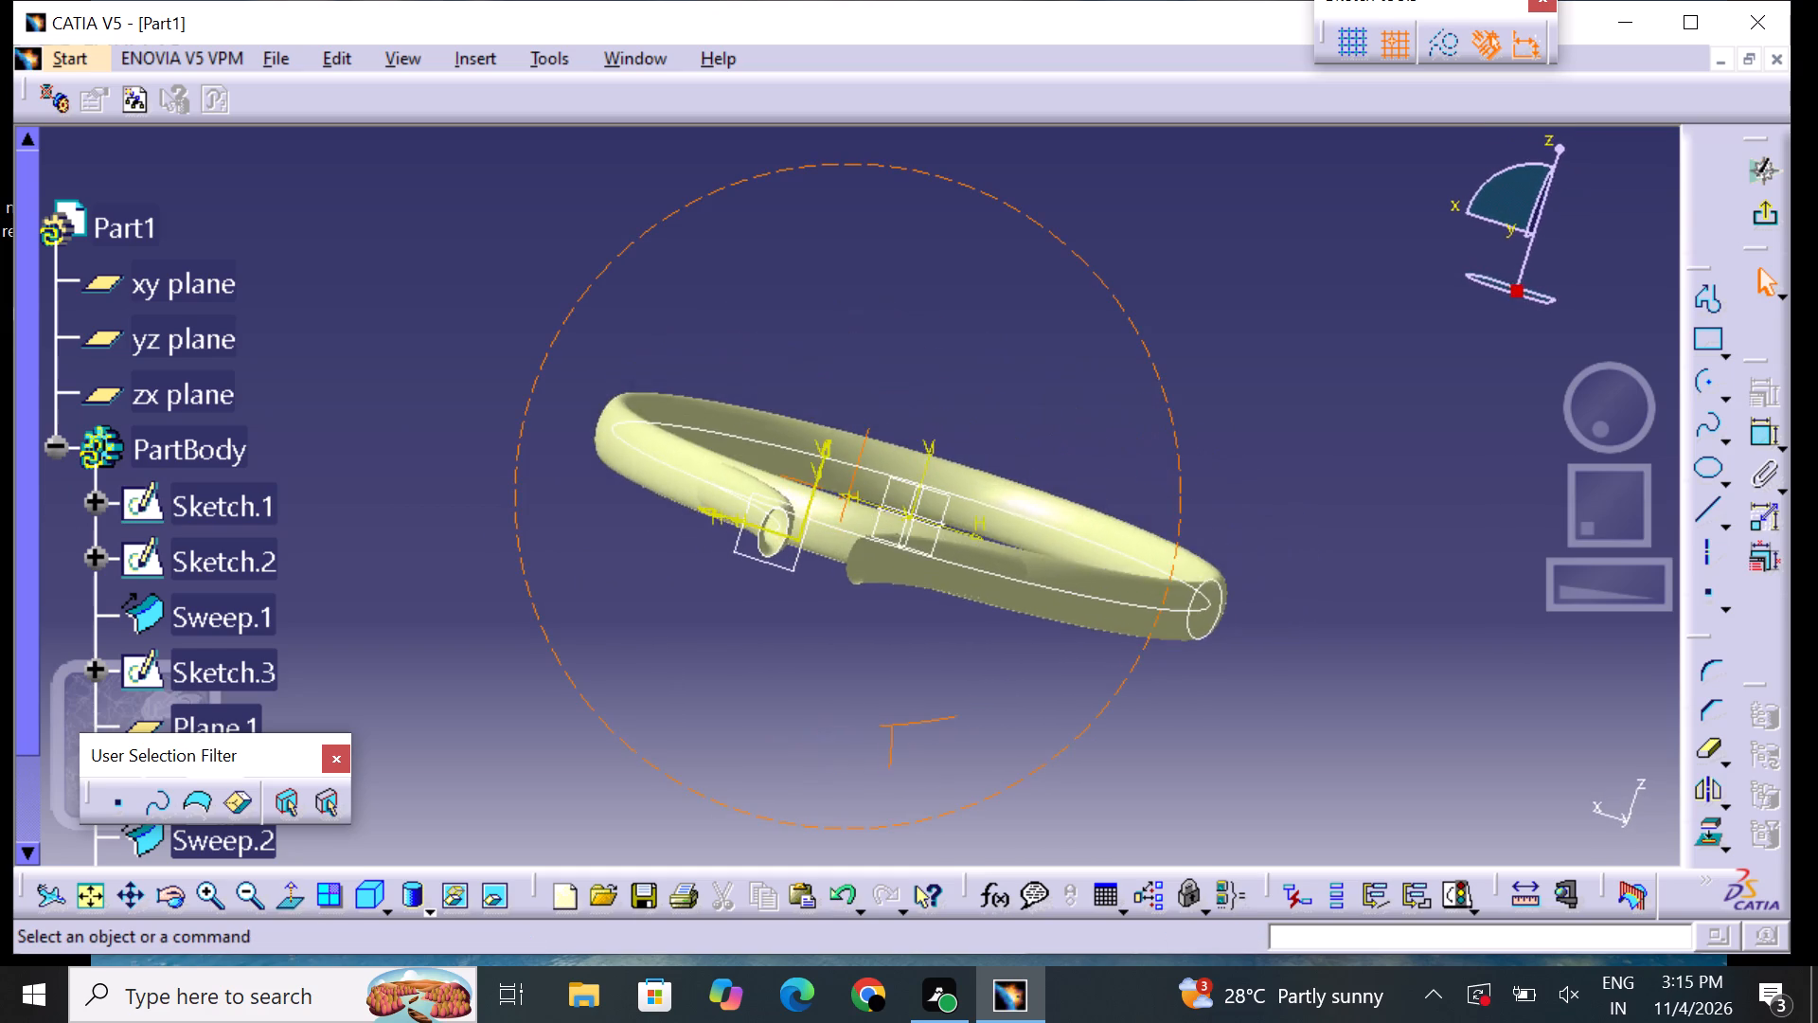
{"action": "middle_click_drag", "start_coordinate": [893, 724], "coordinate": [923, 705]}
{"action": "right_click_drag", "start_coordinate": [893, 724], "coordinate": [925, 701]}
{"action": "middle_click_drag", "start_coordinate": [928, 701], "coordinate": [850, 728]}
{"action": "right_click_drag", "start_coordinate": [928, 701], "coordinate": [850, 728]}
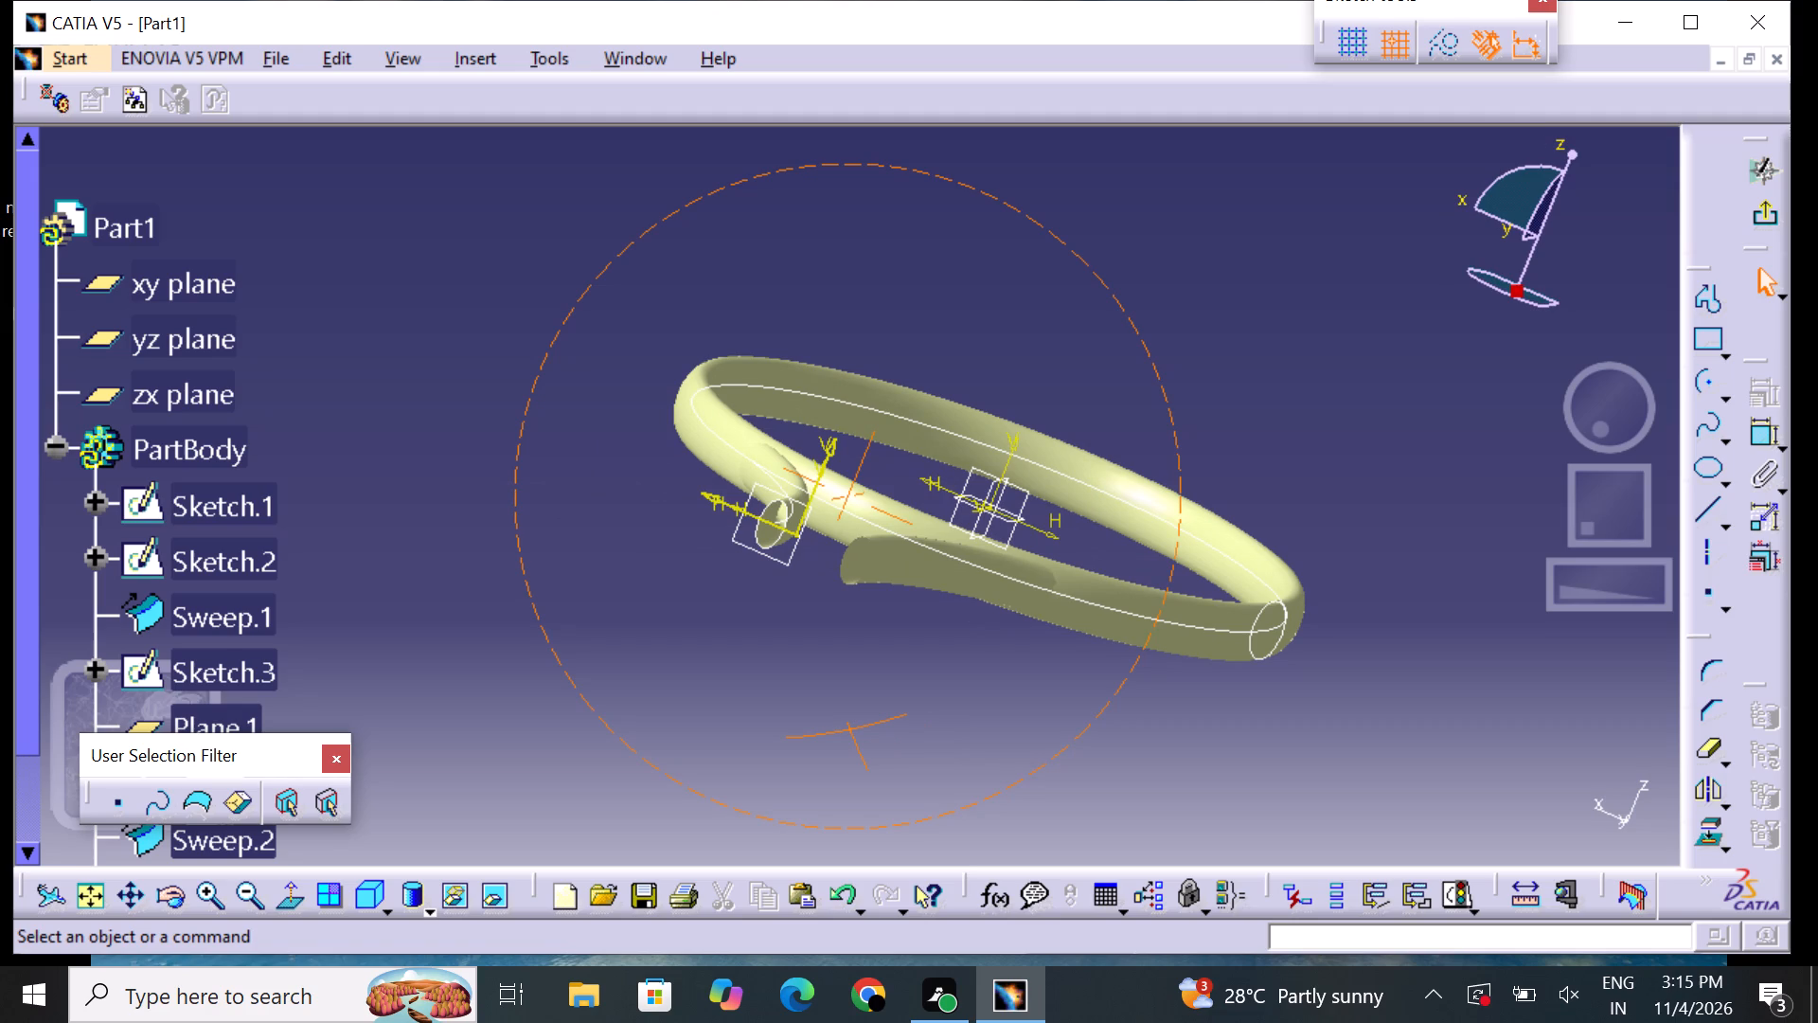
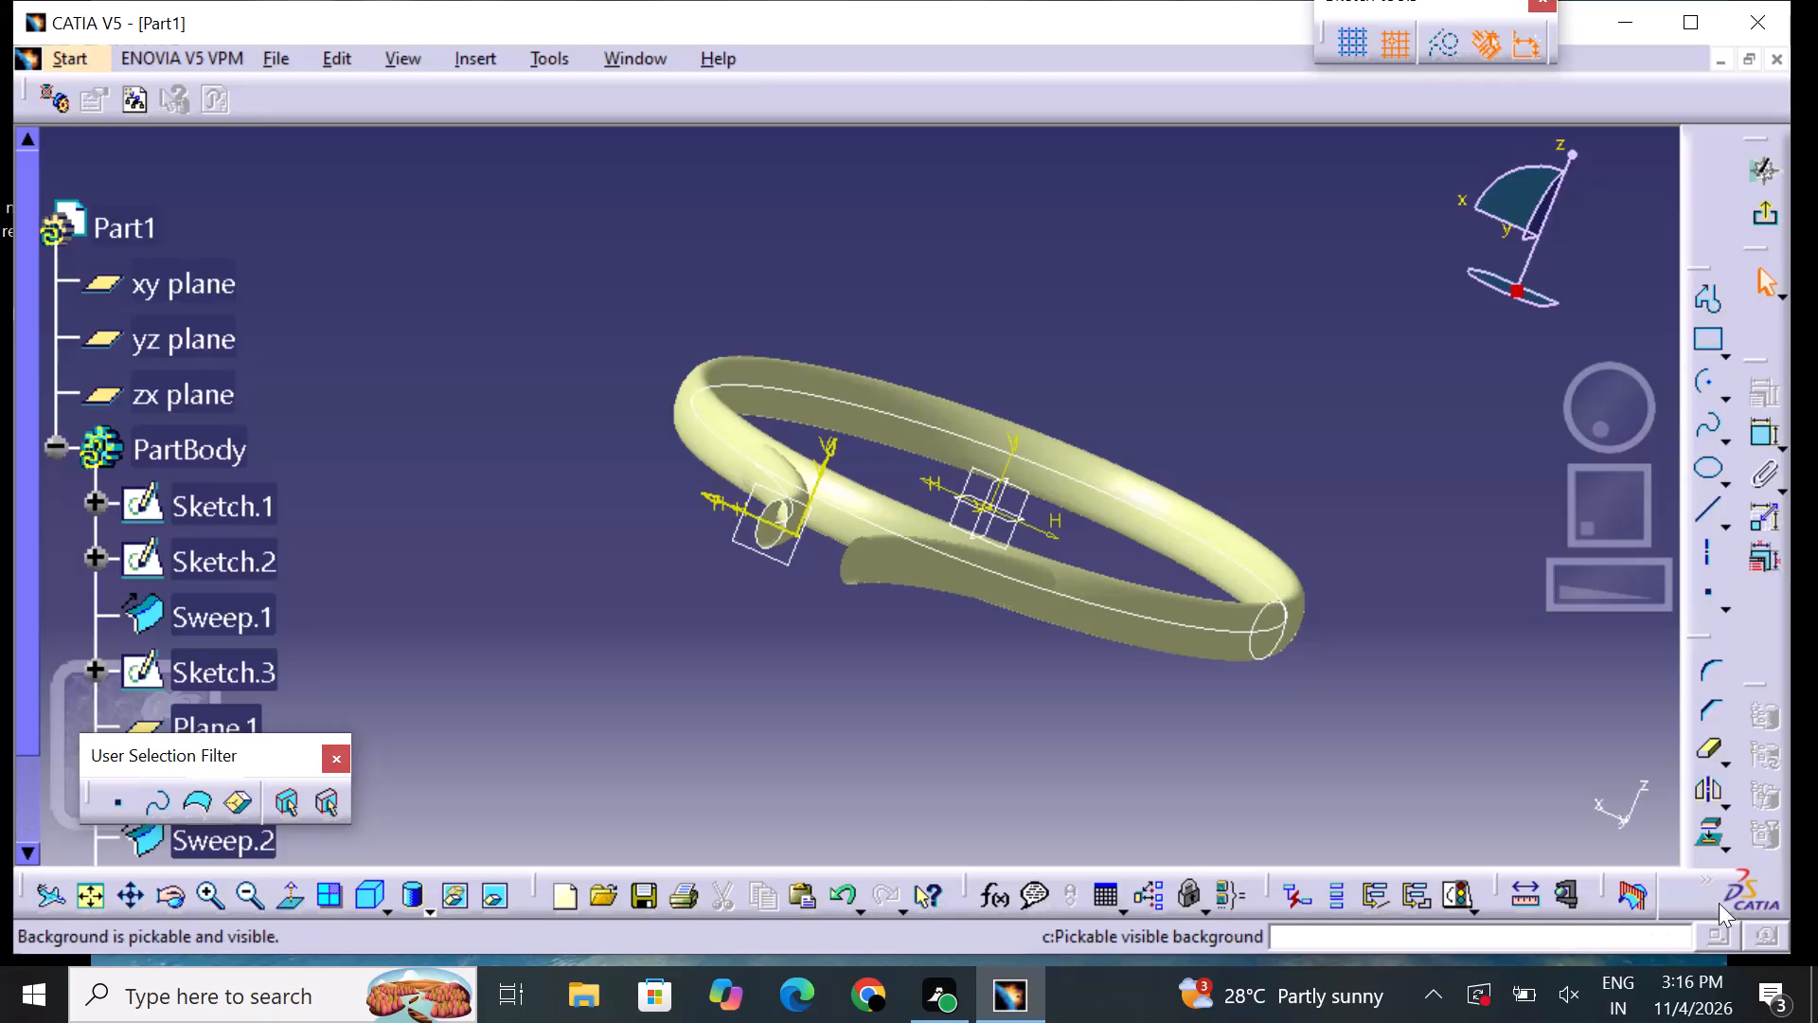
Project the mirrored arm's open-end edge onto the sketch plane.
{"action": "left_click", "coordinate": [1704, 841]}
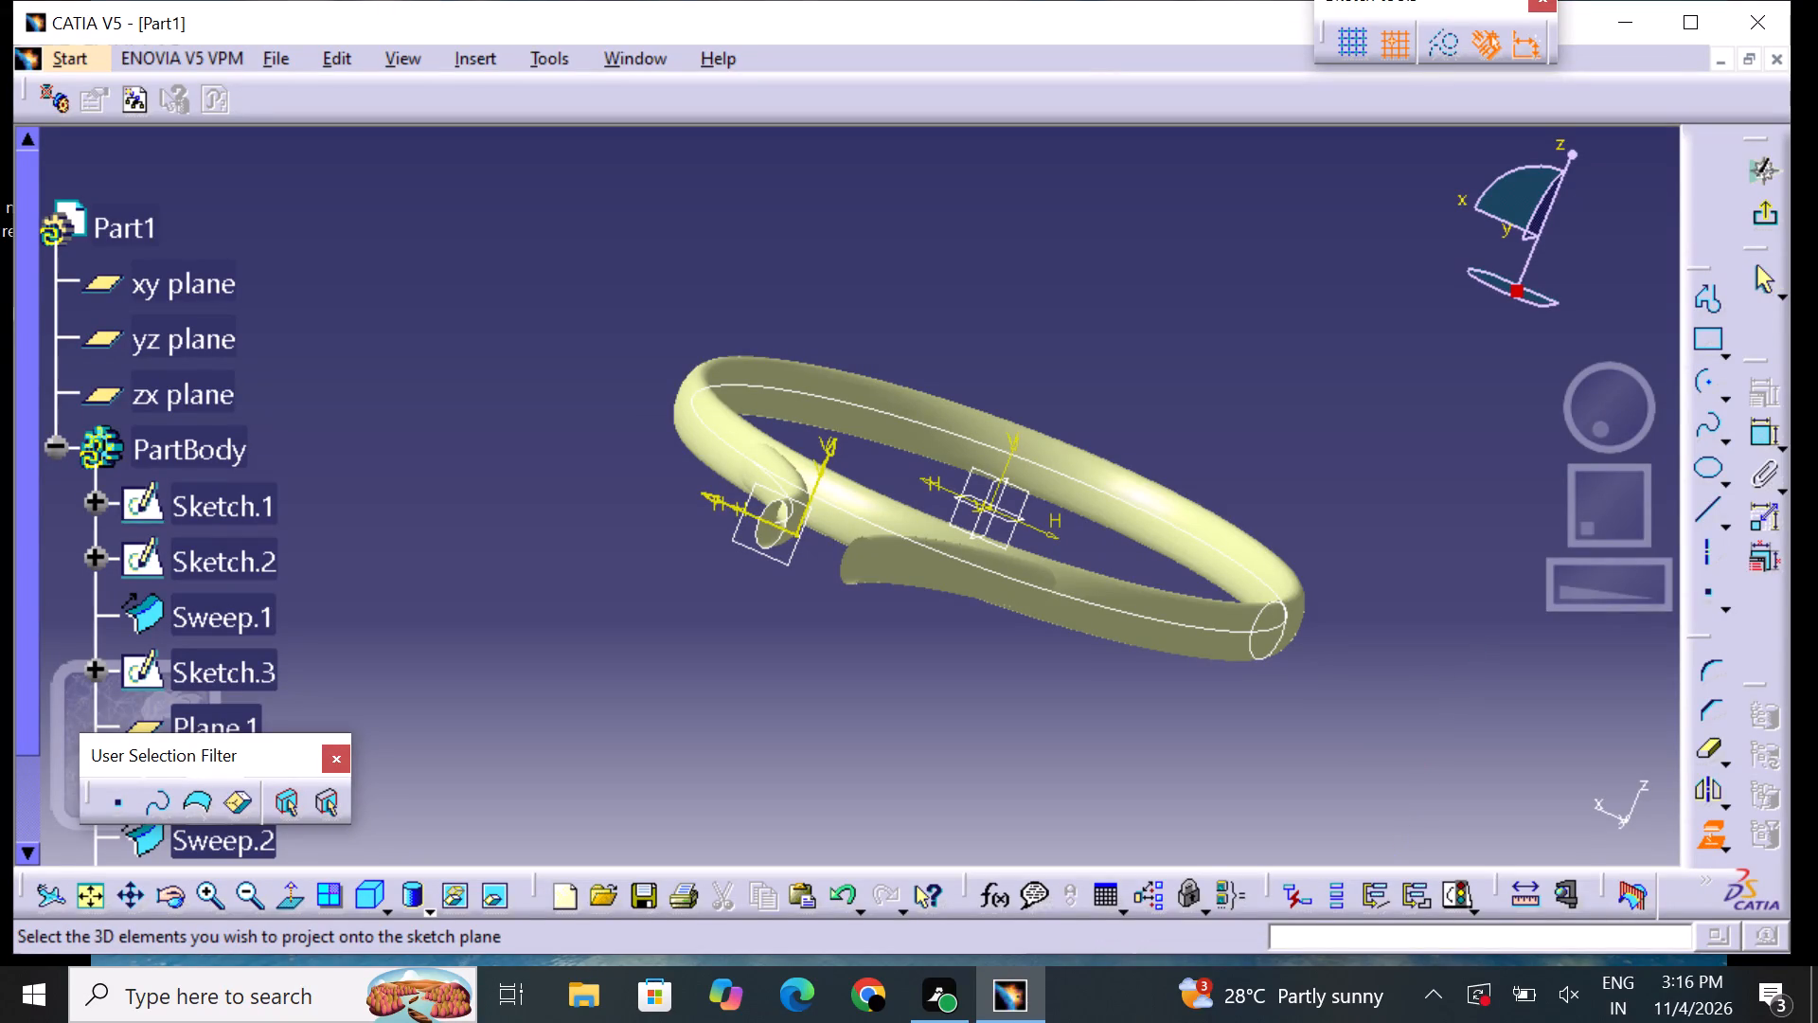
{"action": "left_click", "coordinate": [861, 569]}
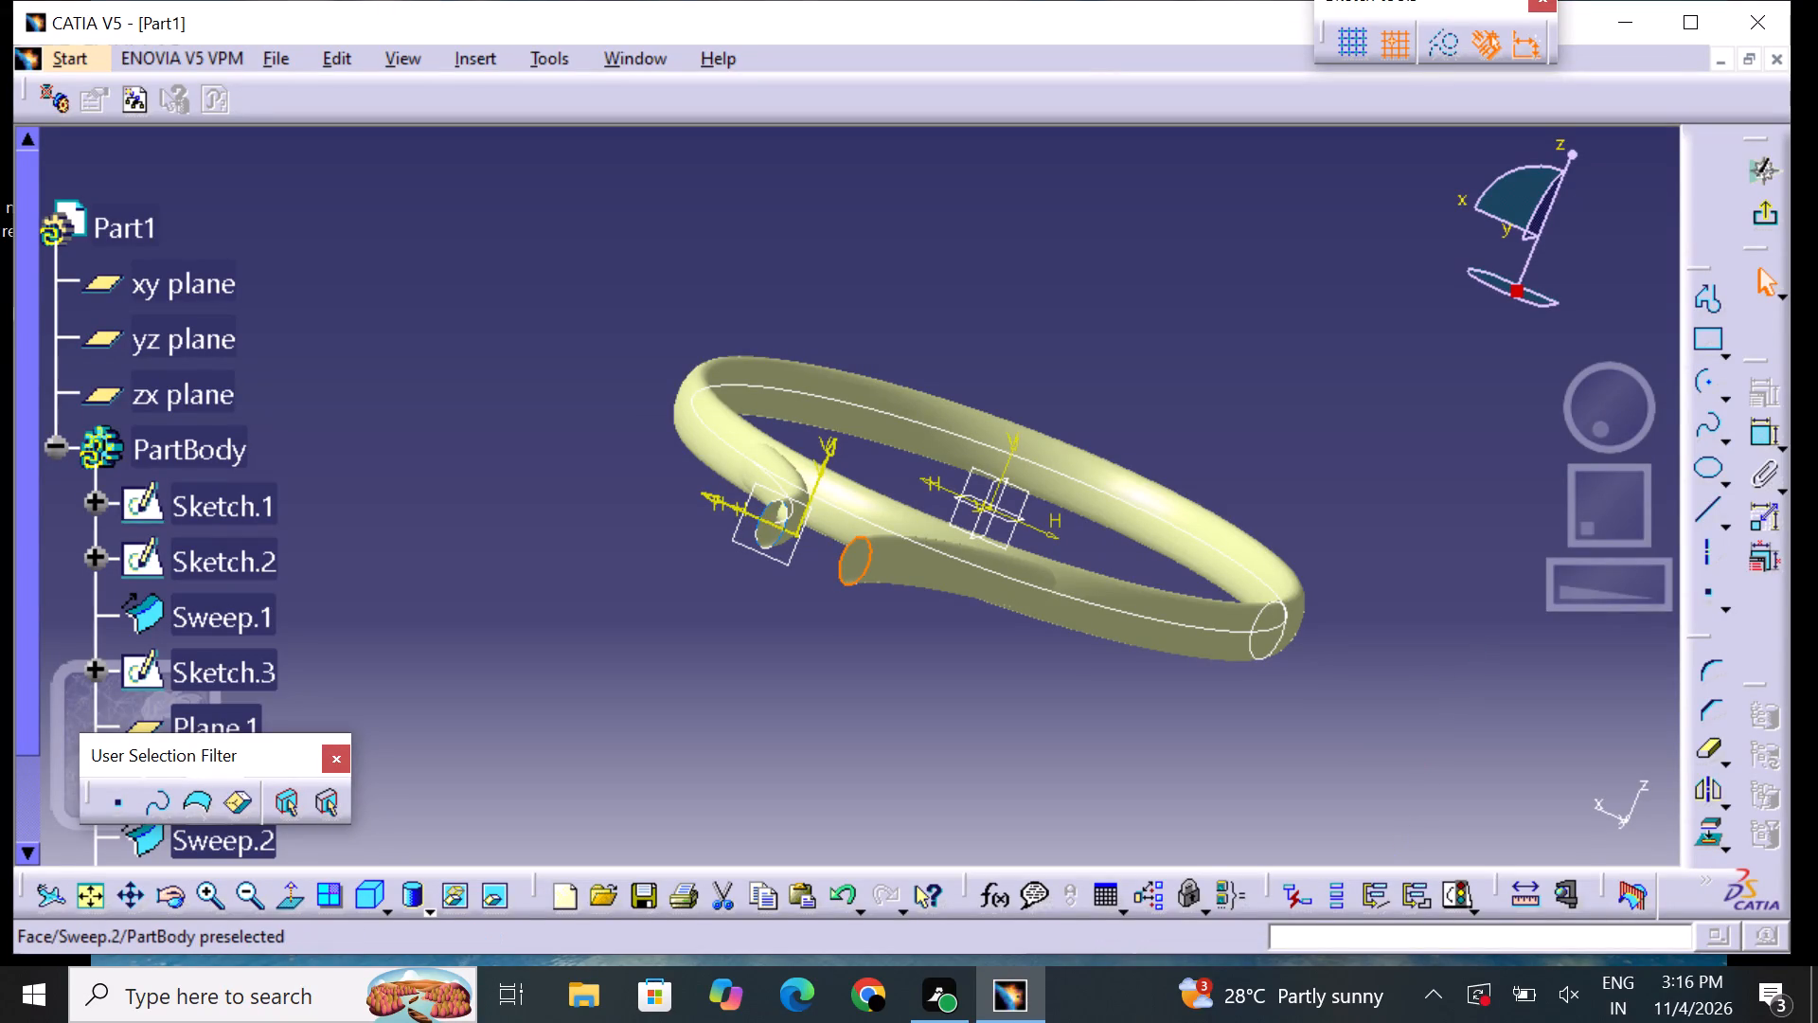
{"action": "left_click", "coordinate": [766, 544]}
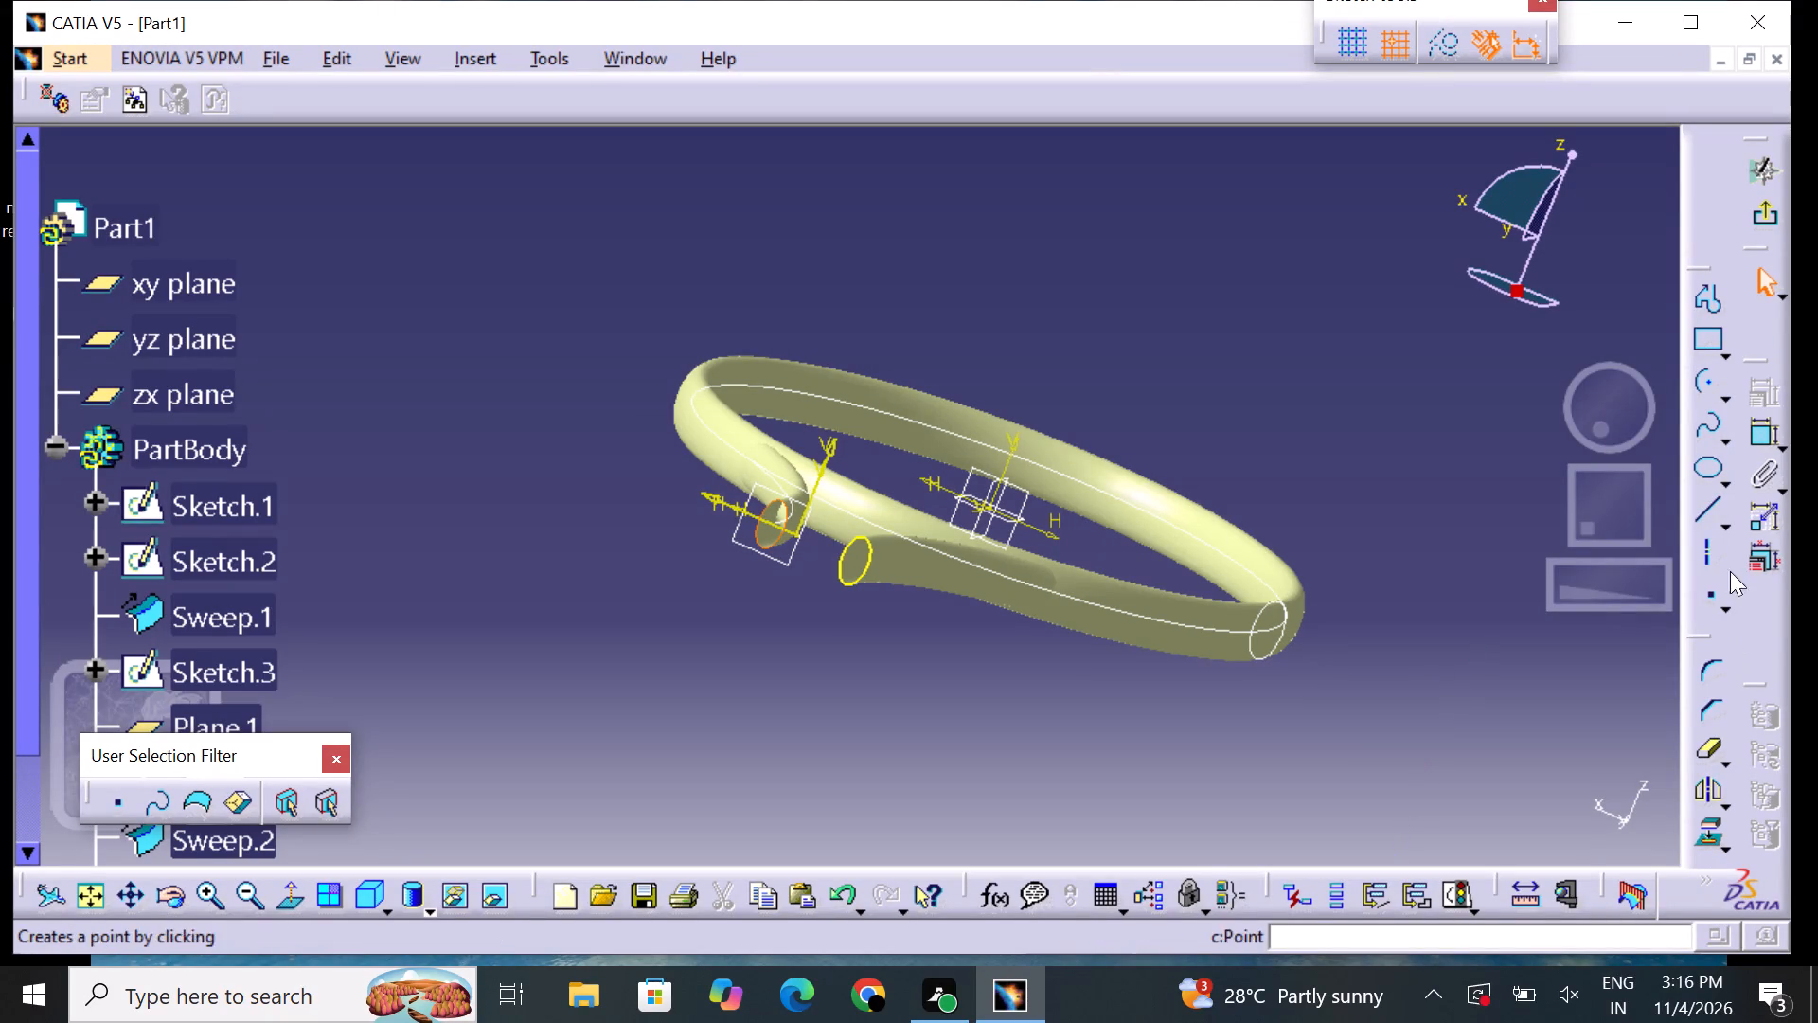
Draw a horizontal line about 40 mm long bridging the upper sides of the two arm ends.
{"action": "left_click", "coordinate": [1703, 501]}
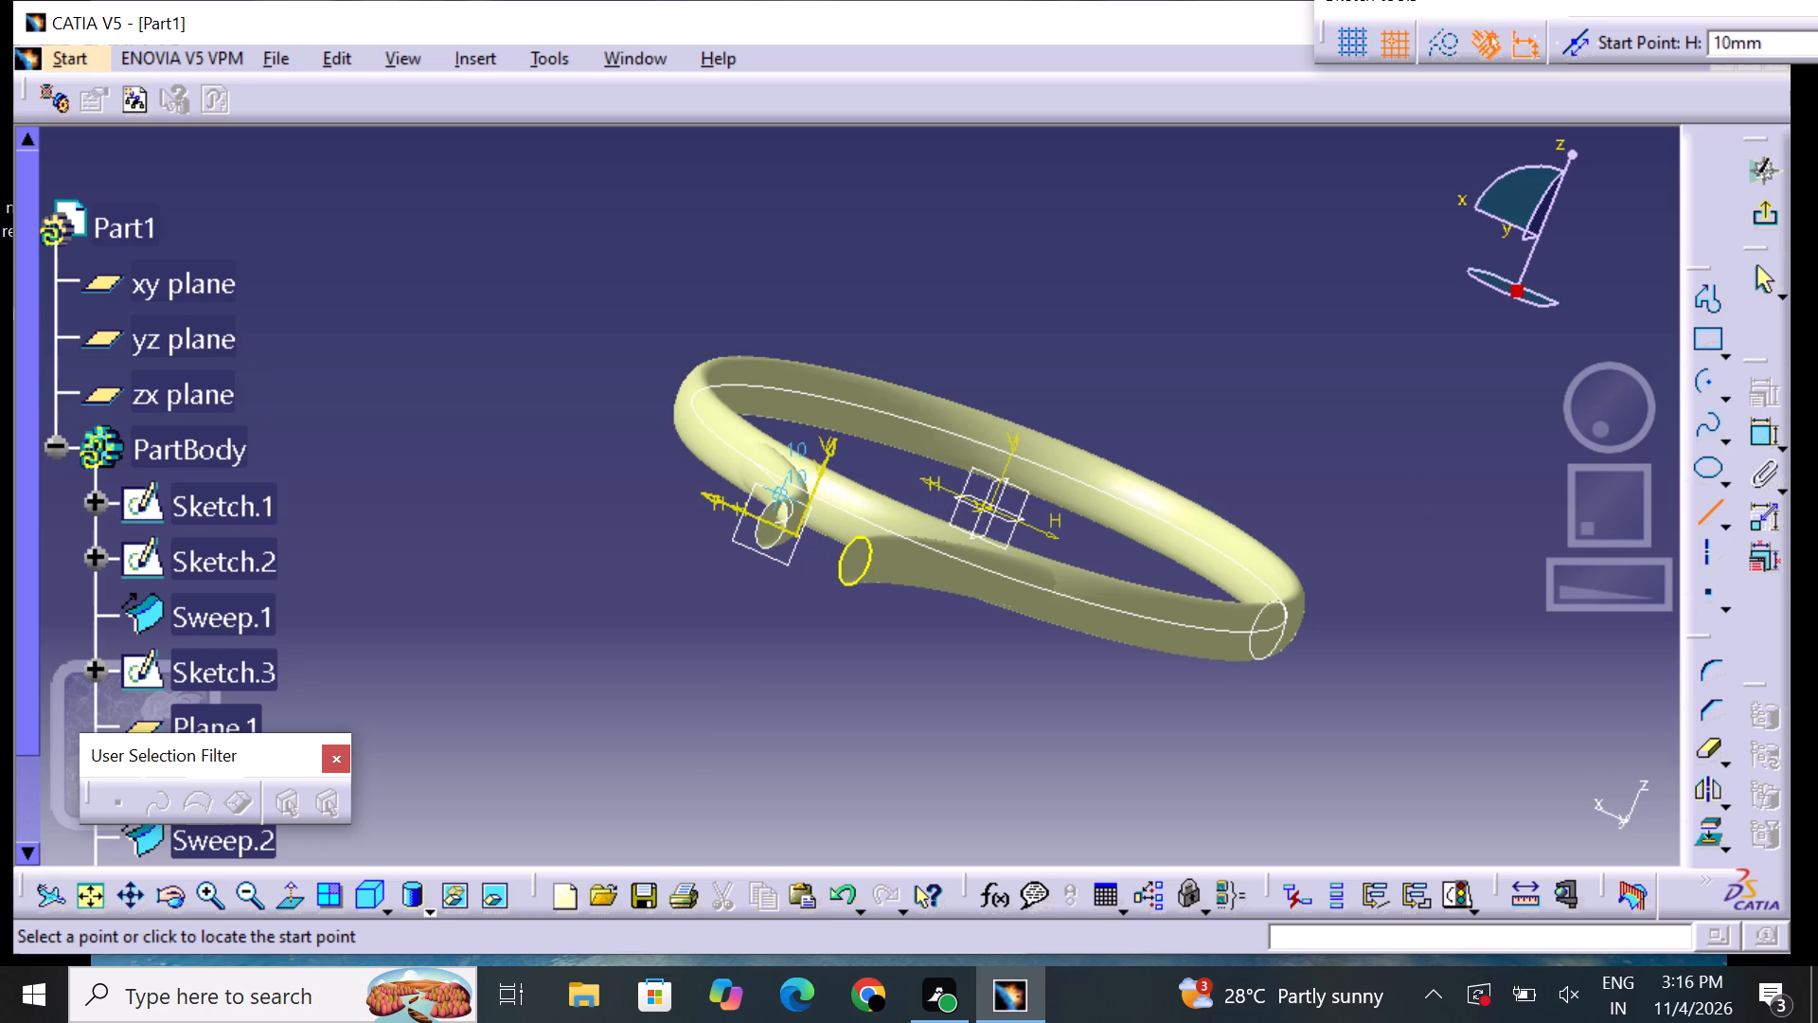
{"action": "left_click", "coordinate": [785, 505]}
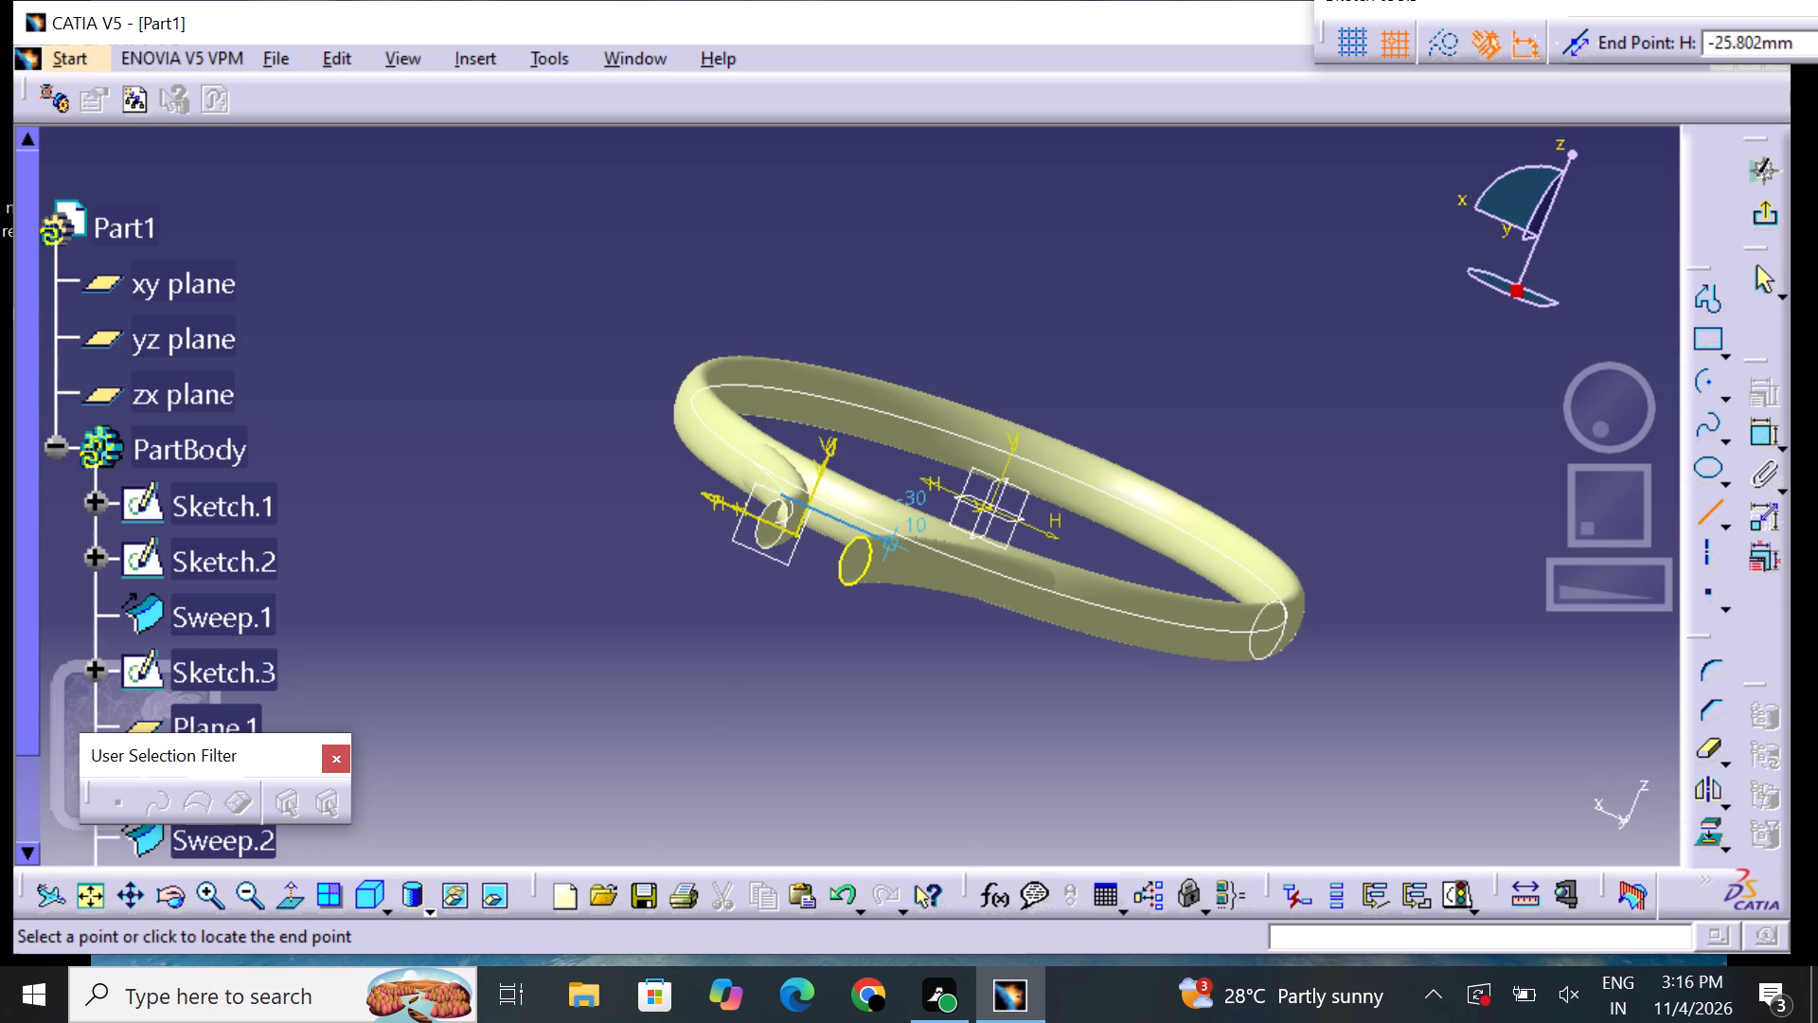
{"action": "left_click", "coordinate": [874, 545]}
{"action": "left_click", "coordinate": [871, 701]}
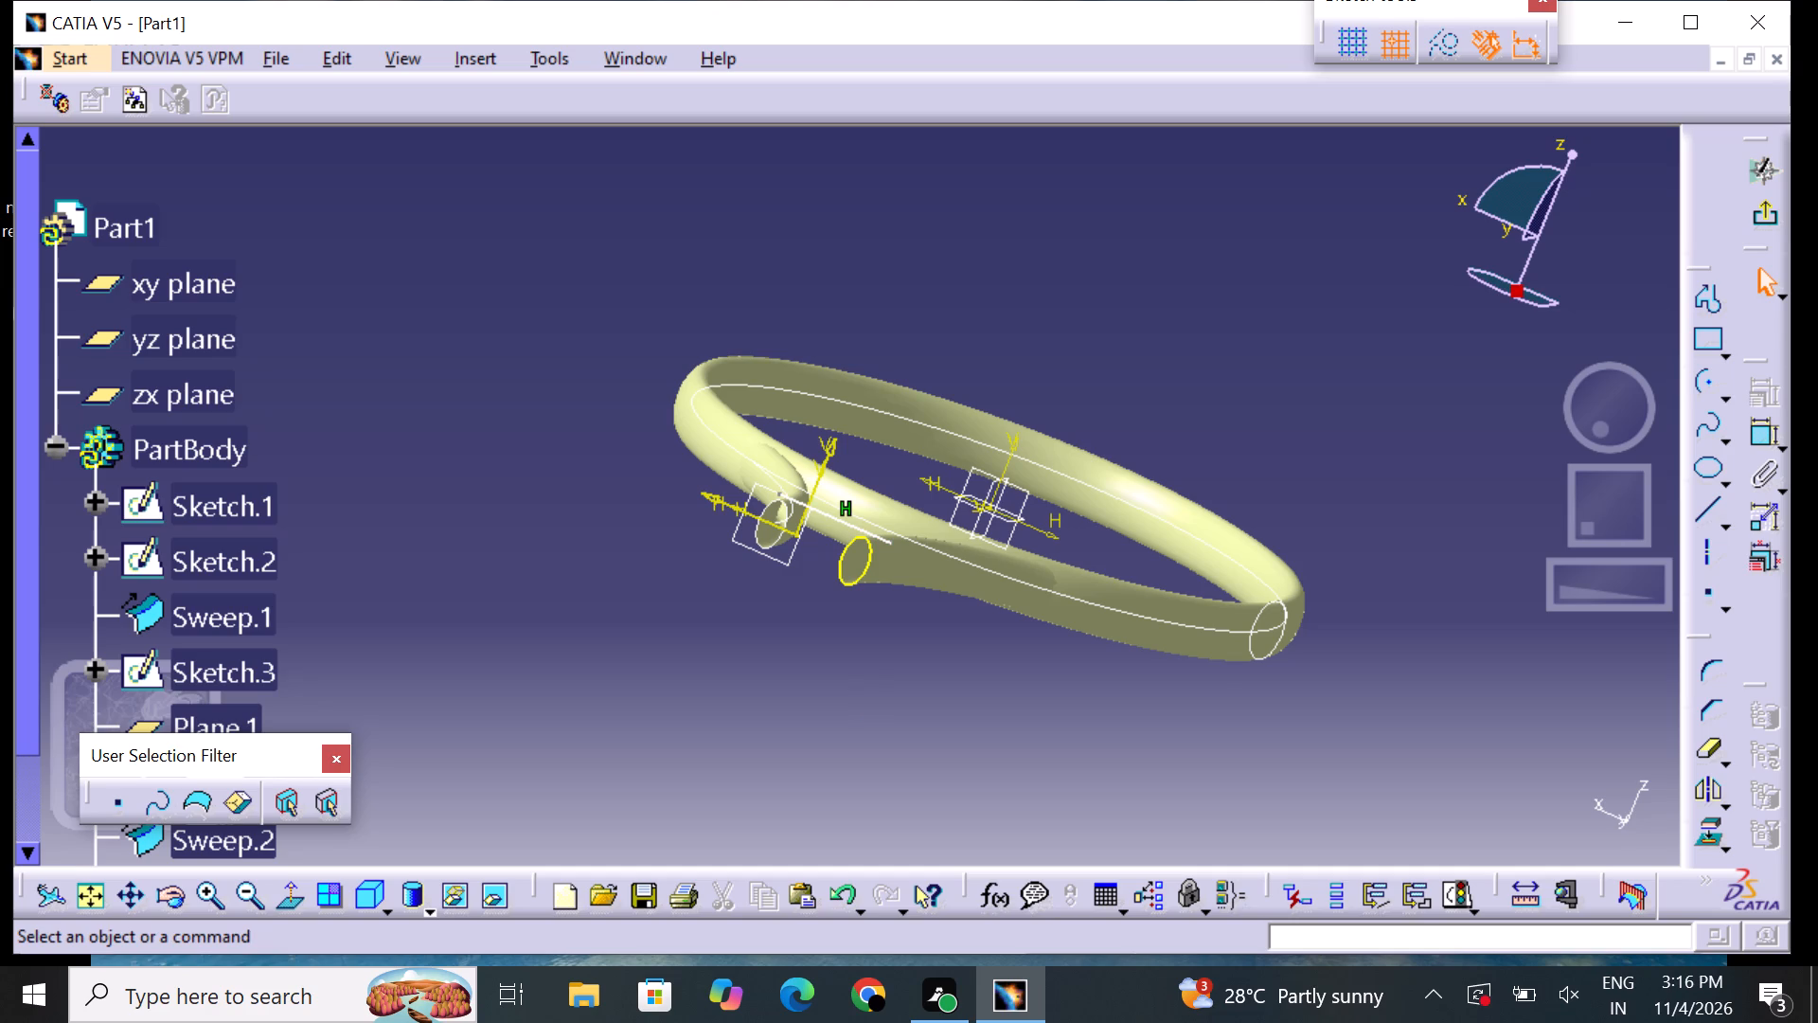
Constrain the line's endpoint at the Sweep.2 arm to be coincident with that arm's open-end edge.
{"action": "triple_click", "coordinate": [197, 894]}
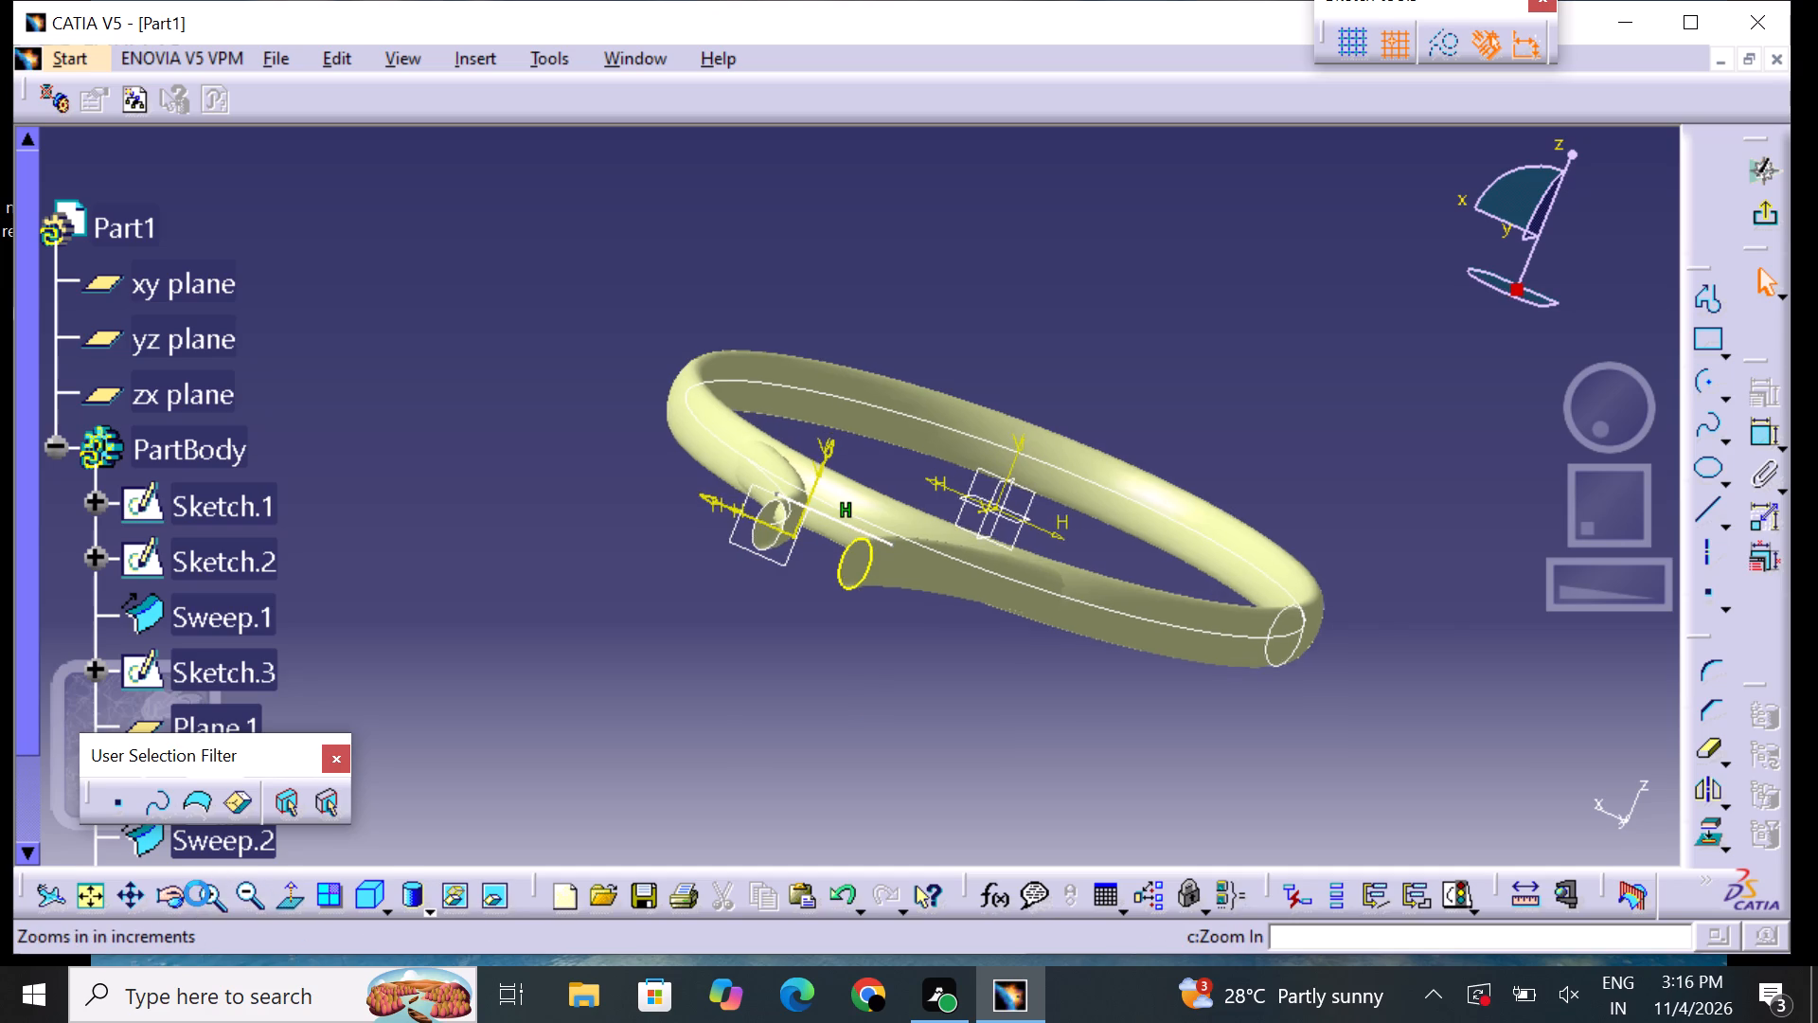
{"action": "triple_click", "coordinate": [197, 893]}
{"action": "left_click", "coordinate": [197, 893]}
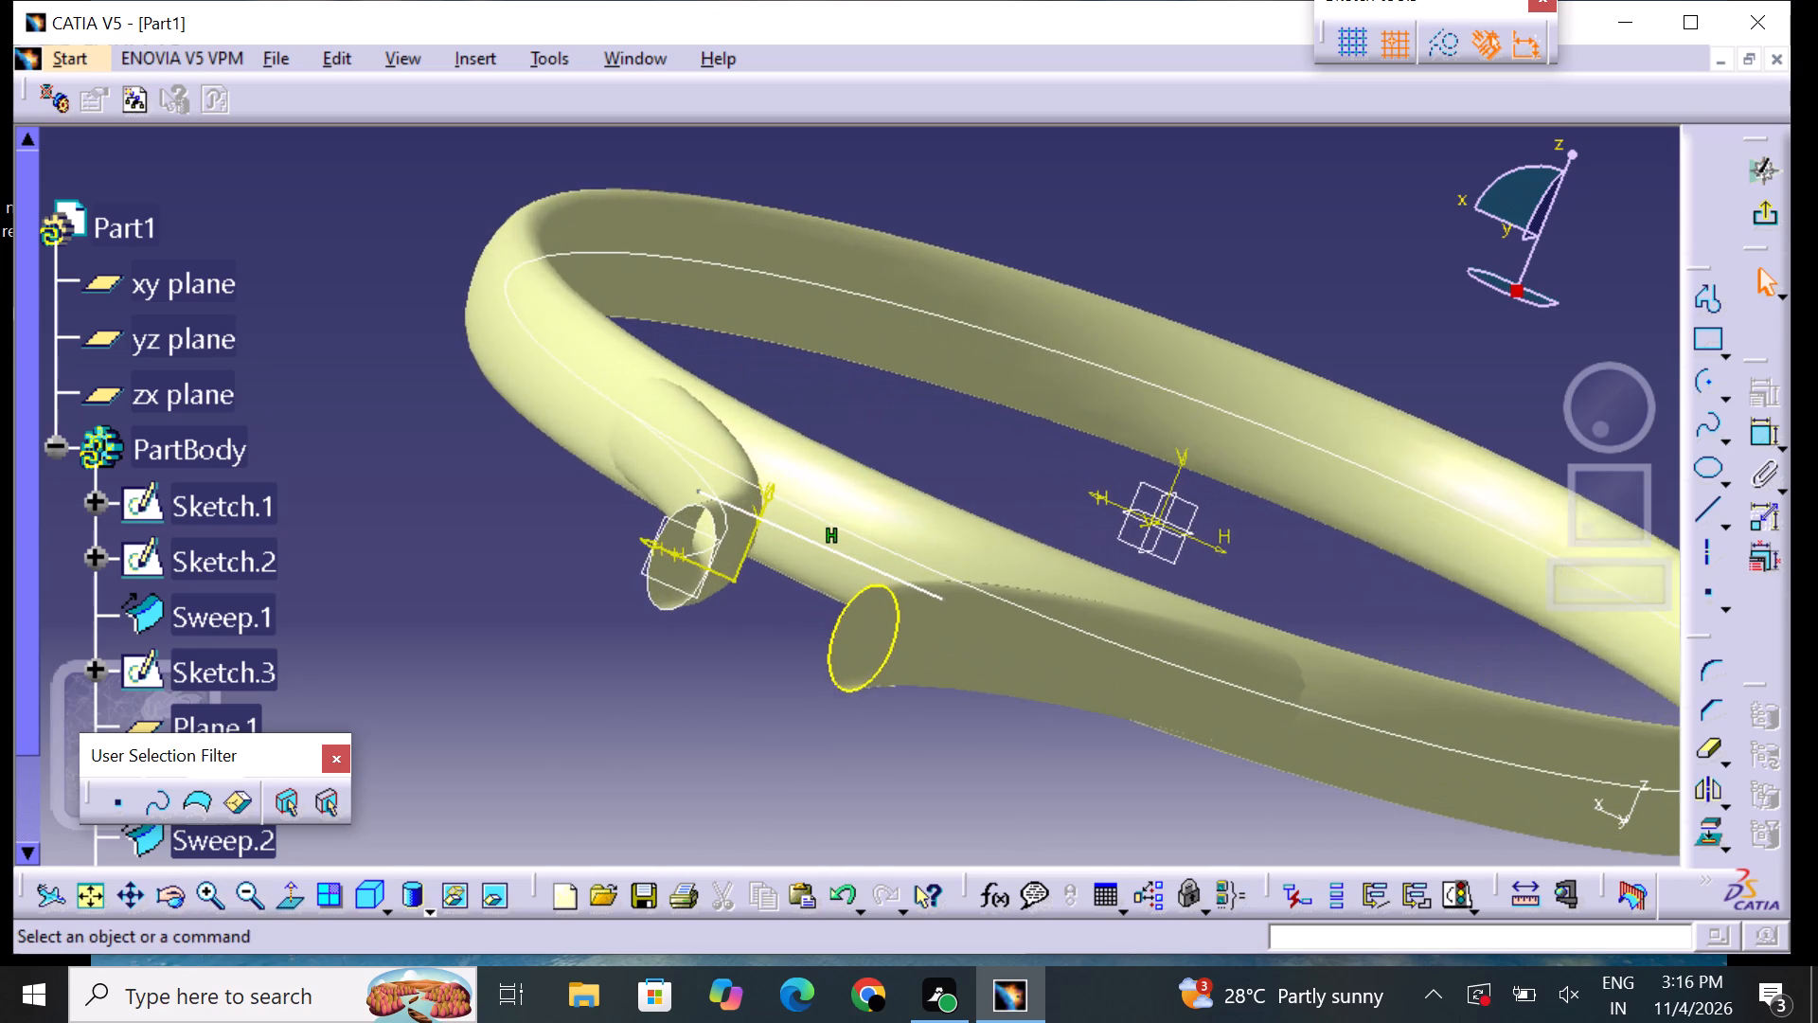
{"action": "left_click", "coordinate": [212, 897]}
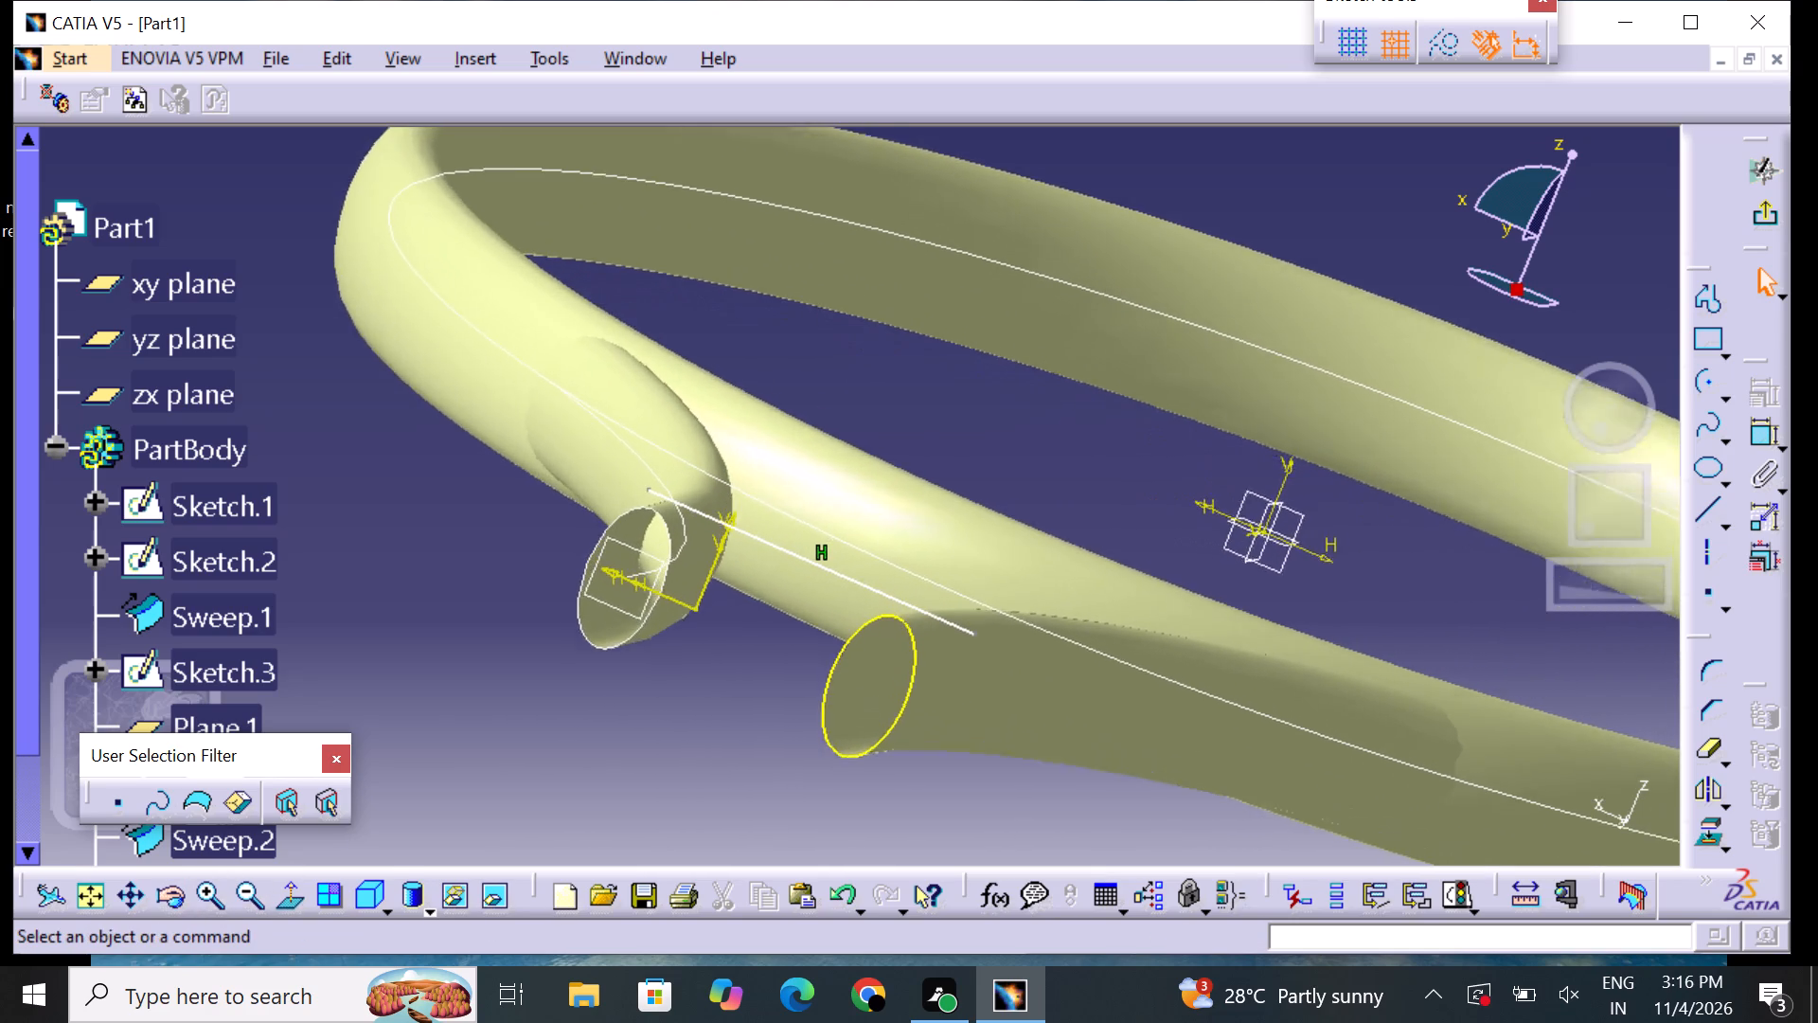
{"action": "middle_click_drag", "start_coordinate": [600, 747], "coordinate": [562, 725]}
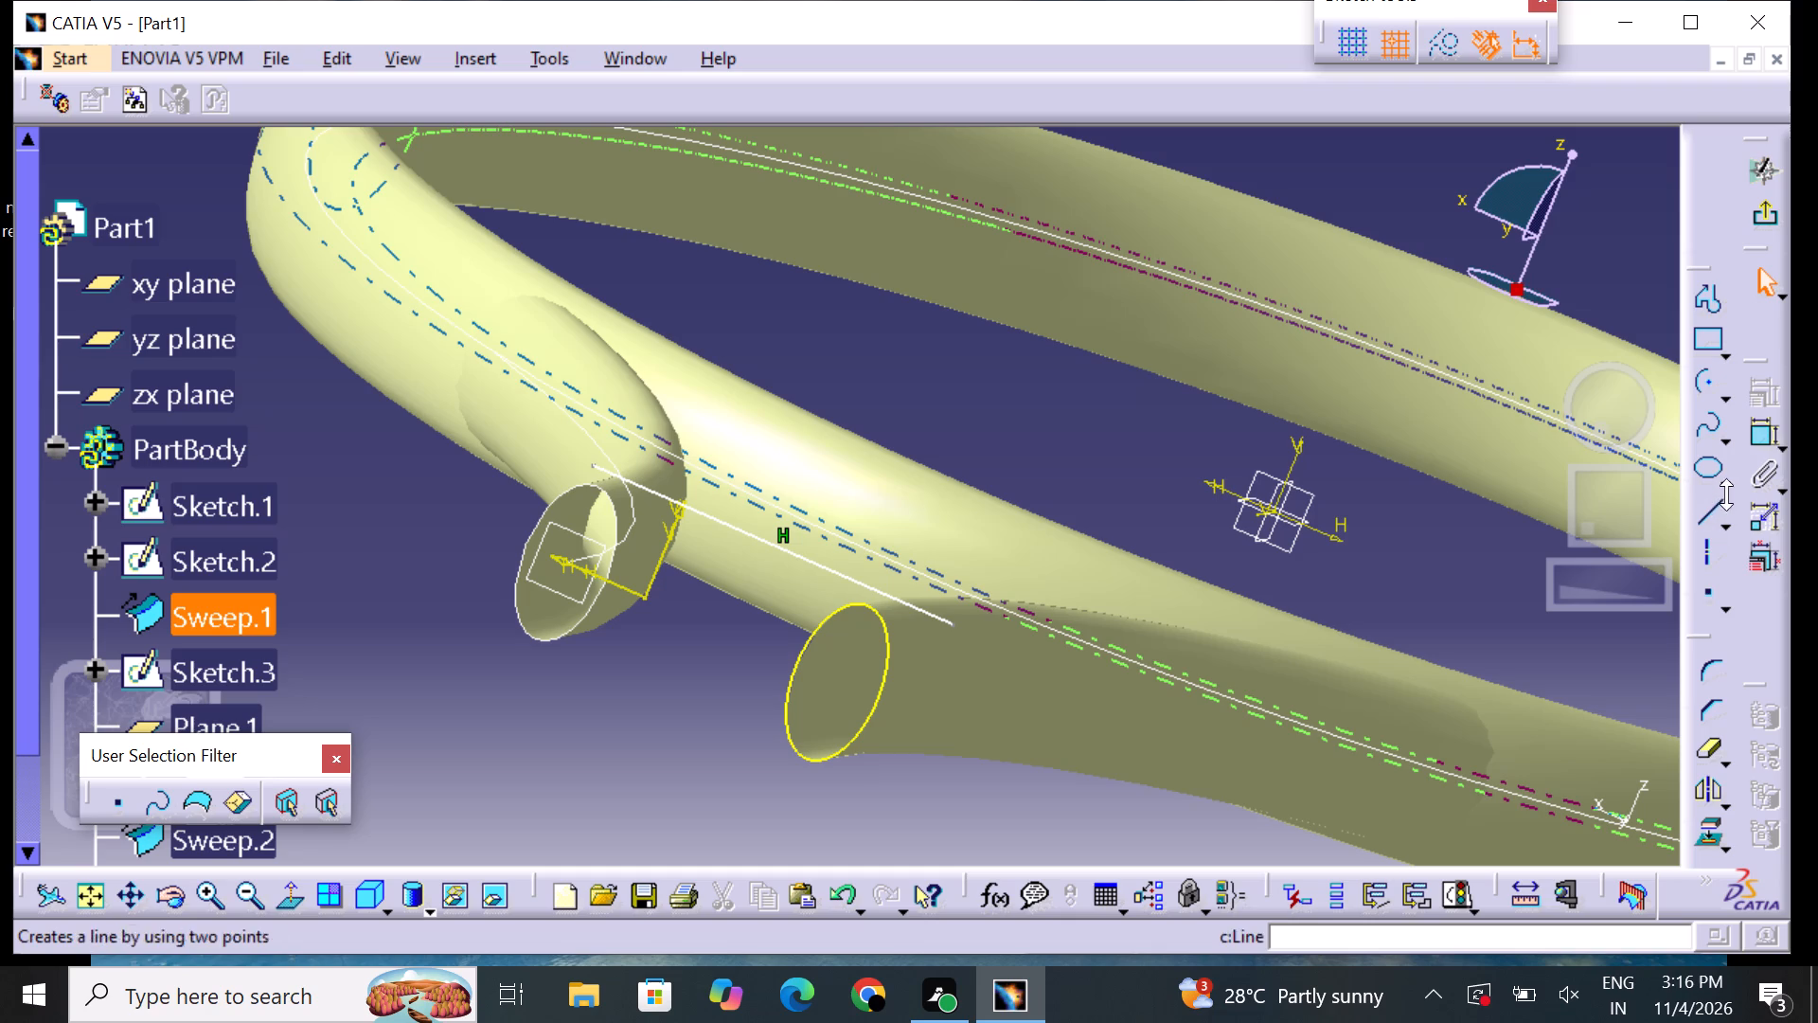
{"action": "left_click", "coordinate": [1753, 435]}
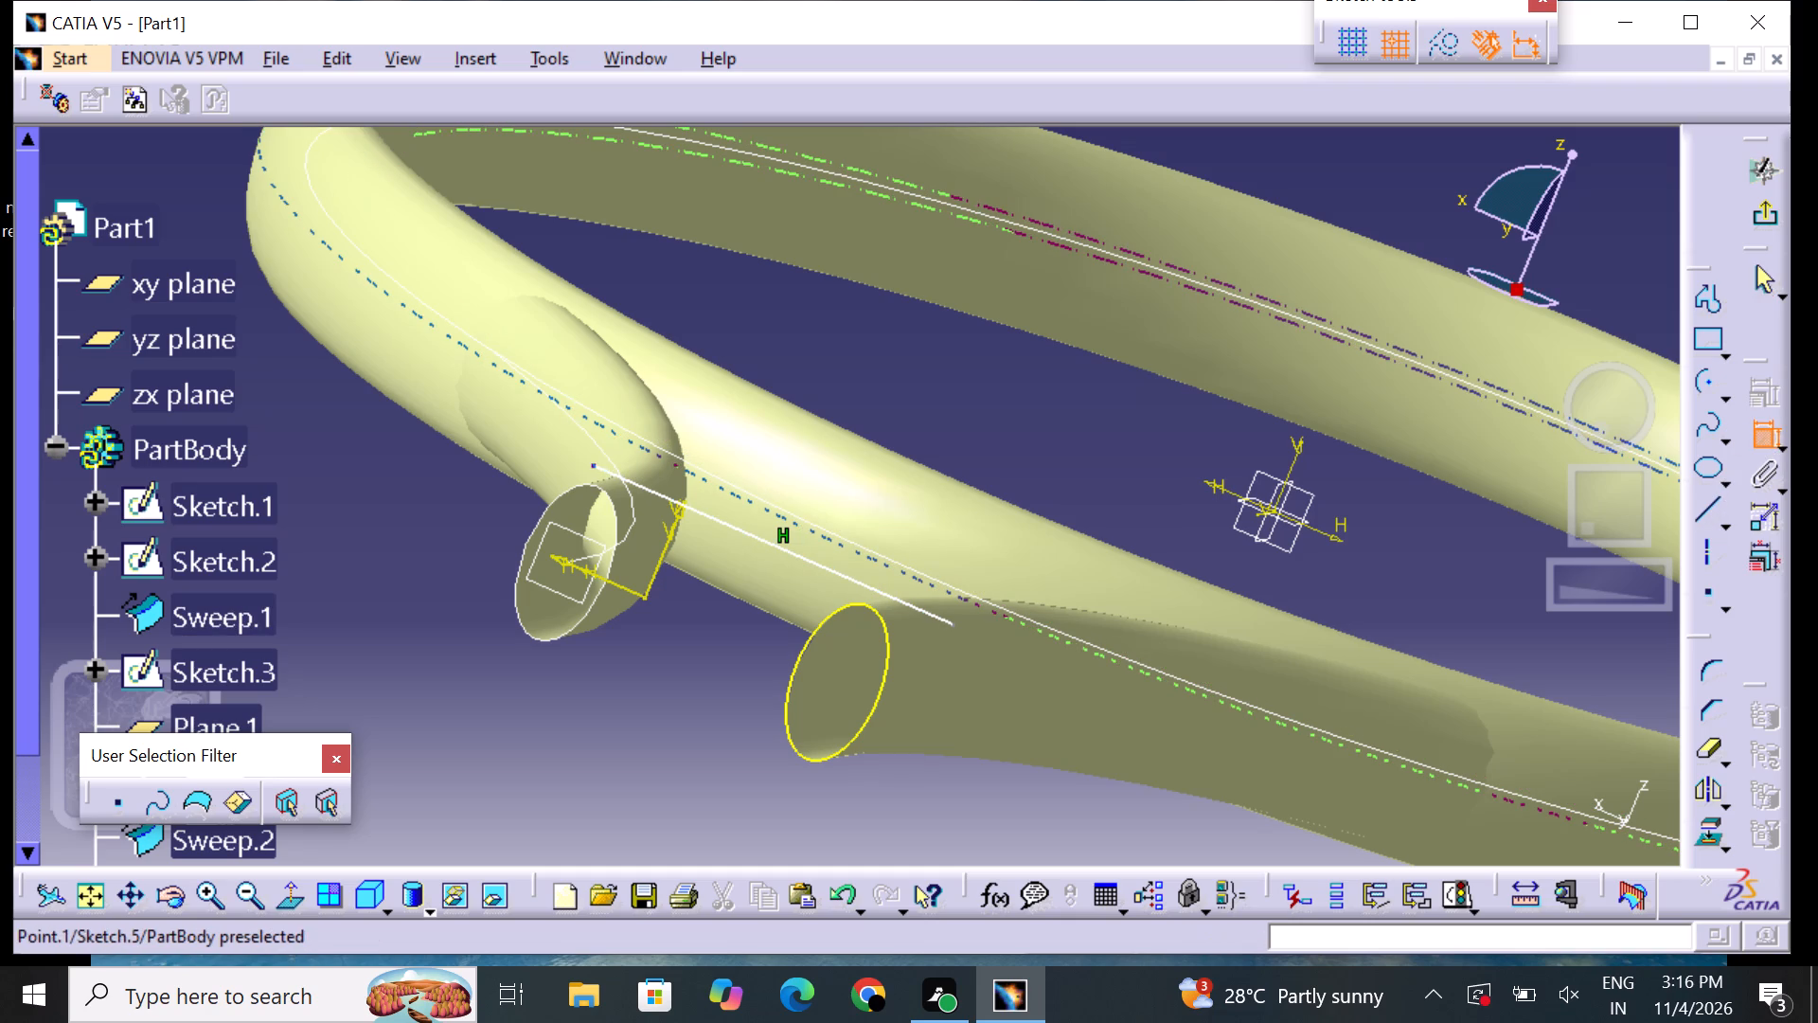
{"action": "left_click", "coordinate": [592, 464]}
{"action": "left_click", "coordinate": [592, 488]}
{"action": "right_click", "coordinate": [592, 488]}
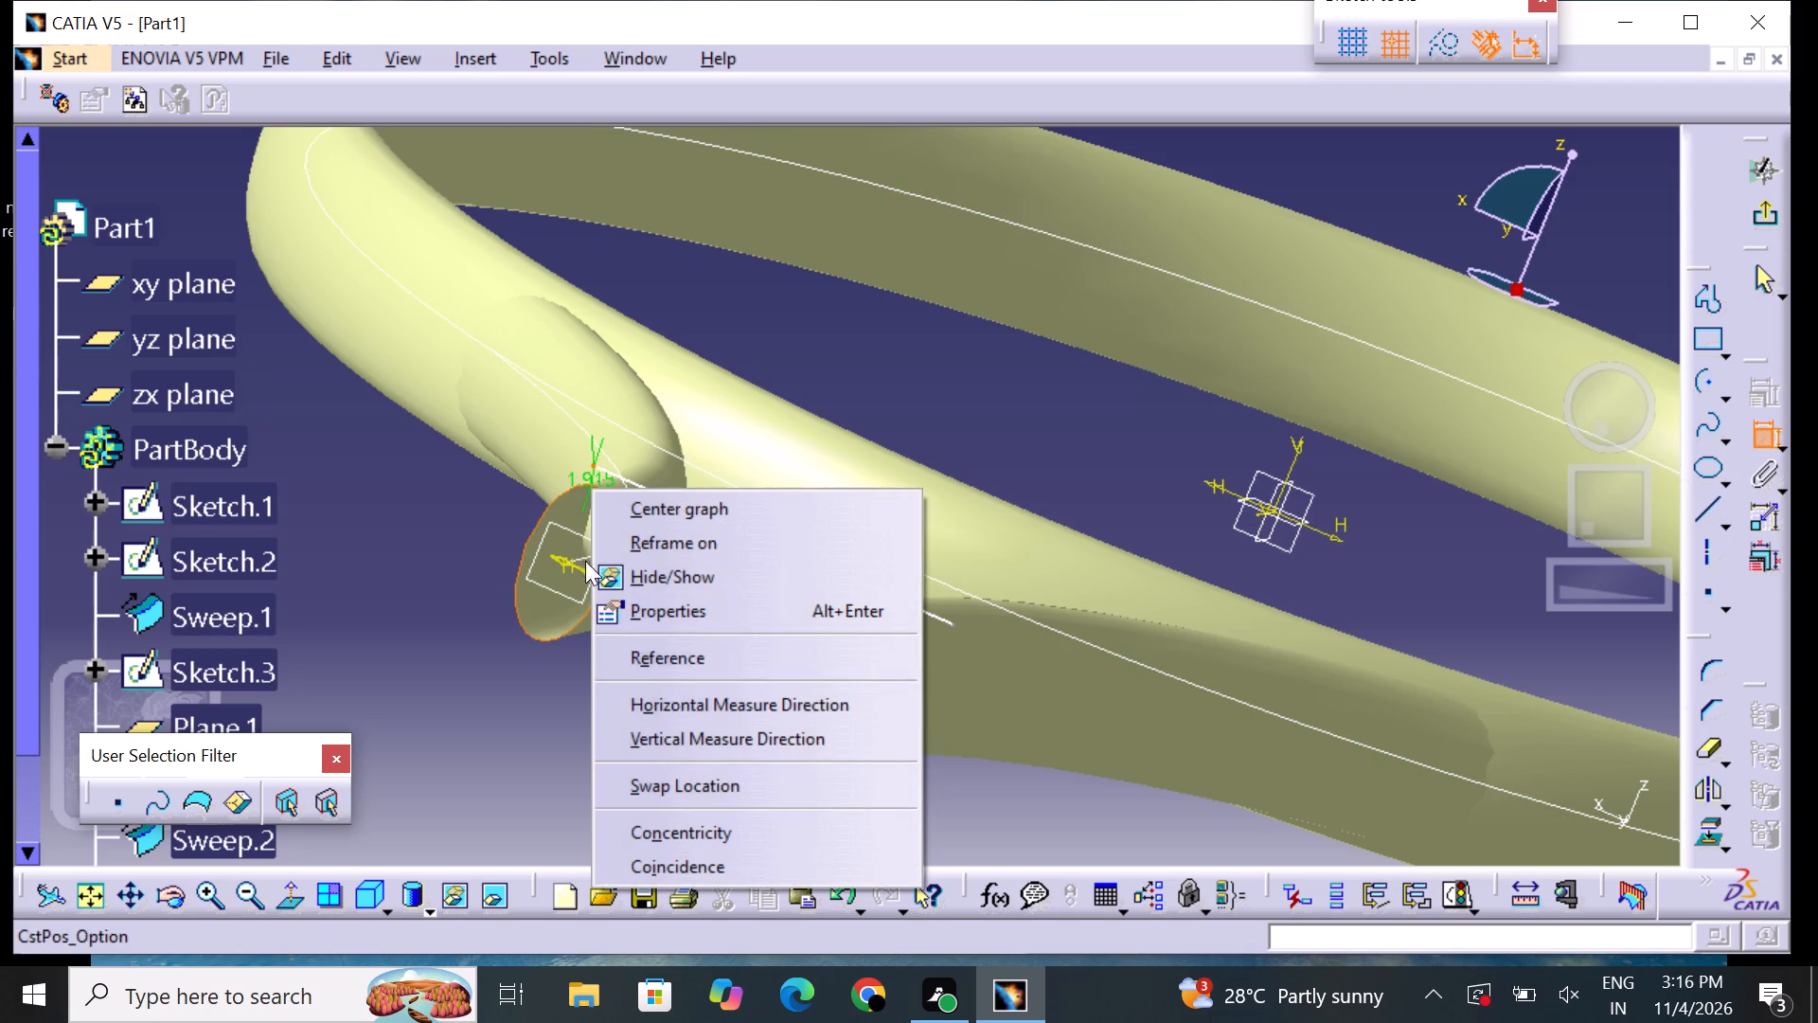
{"action": "left_click", "coordinate": [671, 861]}
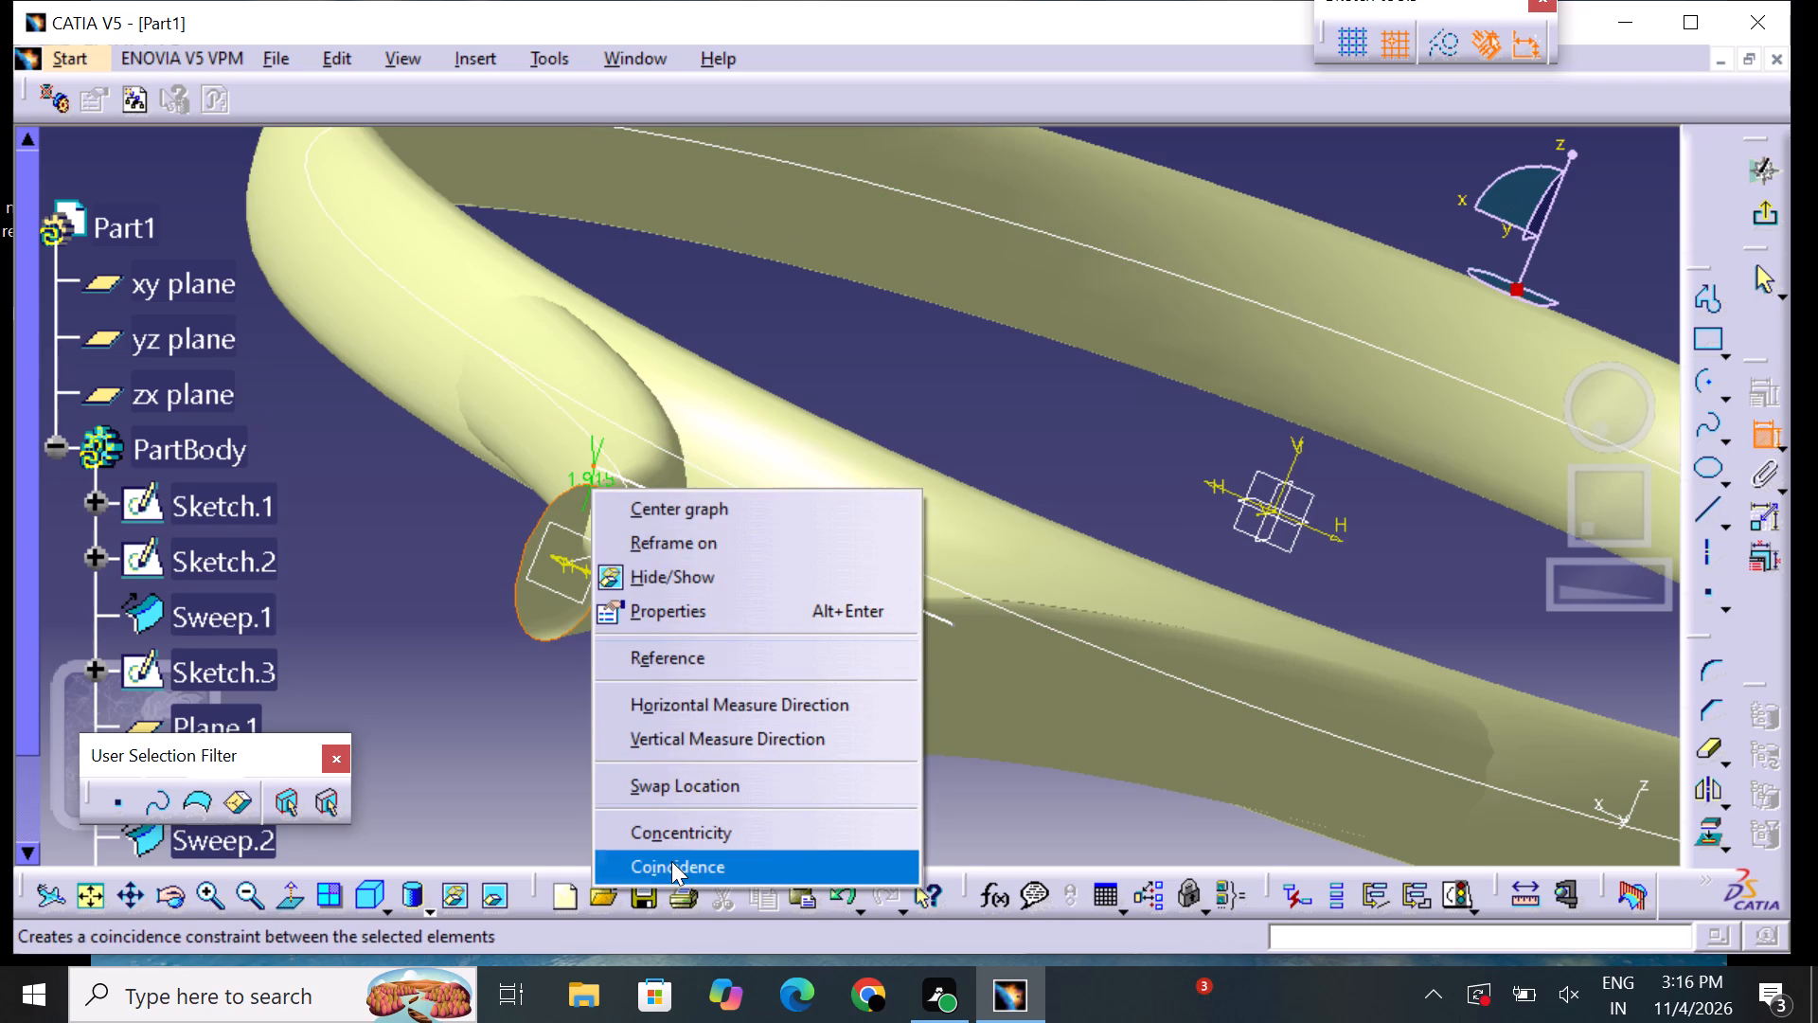
{"action": "left_click", "coordinate": [638, 789]}
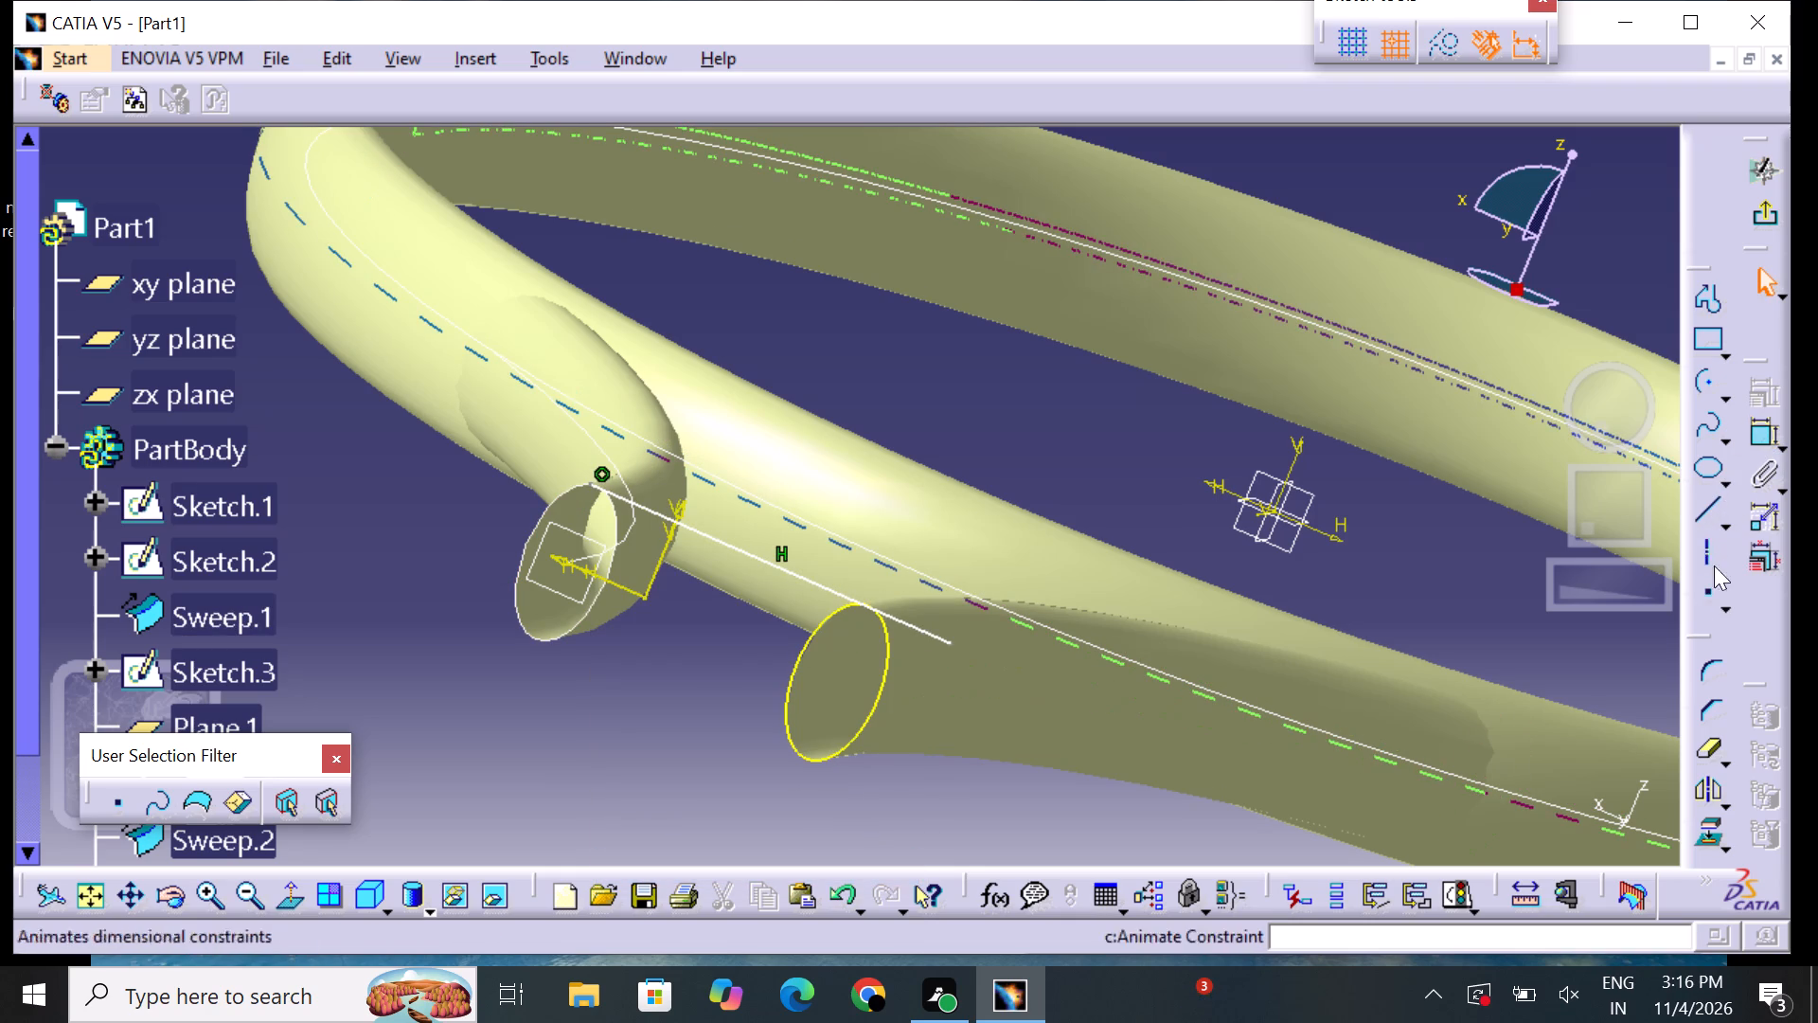
Quick-trim the line's overhang beyond the projected ellipse of the mirrored arm.
{"action": "double_click", "coordinate": [1703, 746]}
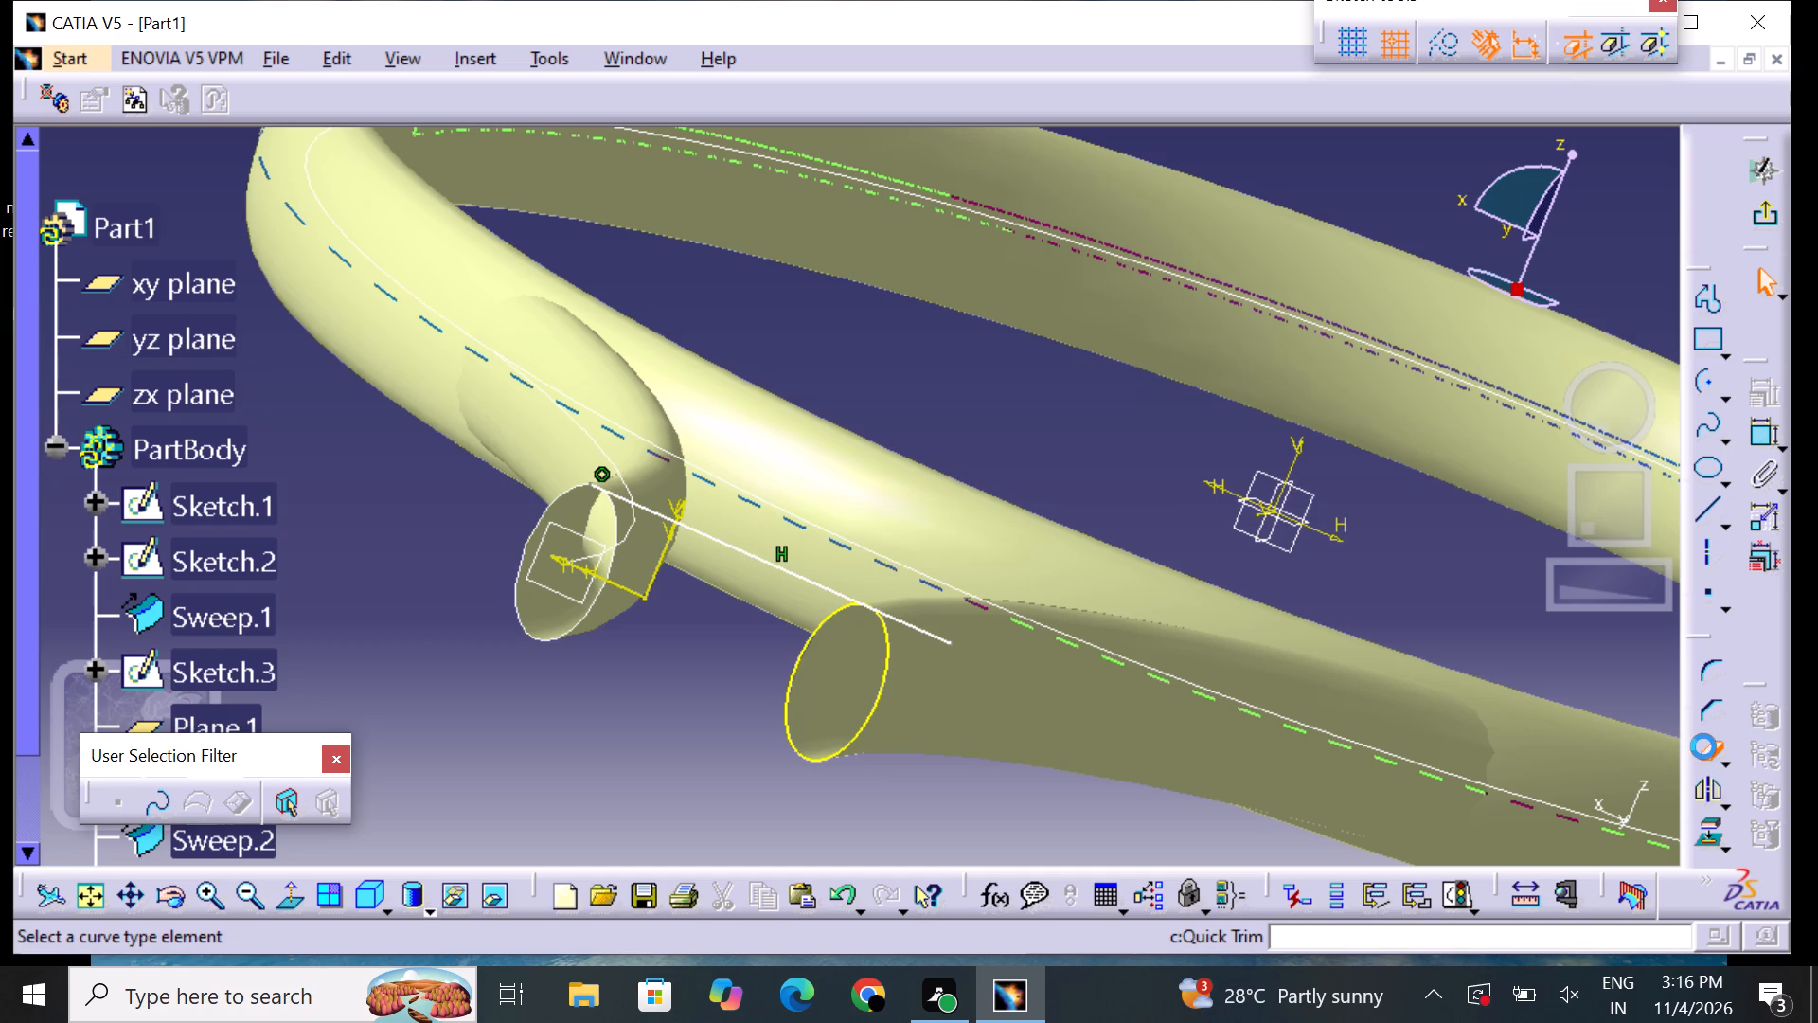
{"action": "left_click", "coordinate": [939, 638]}
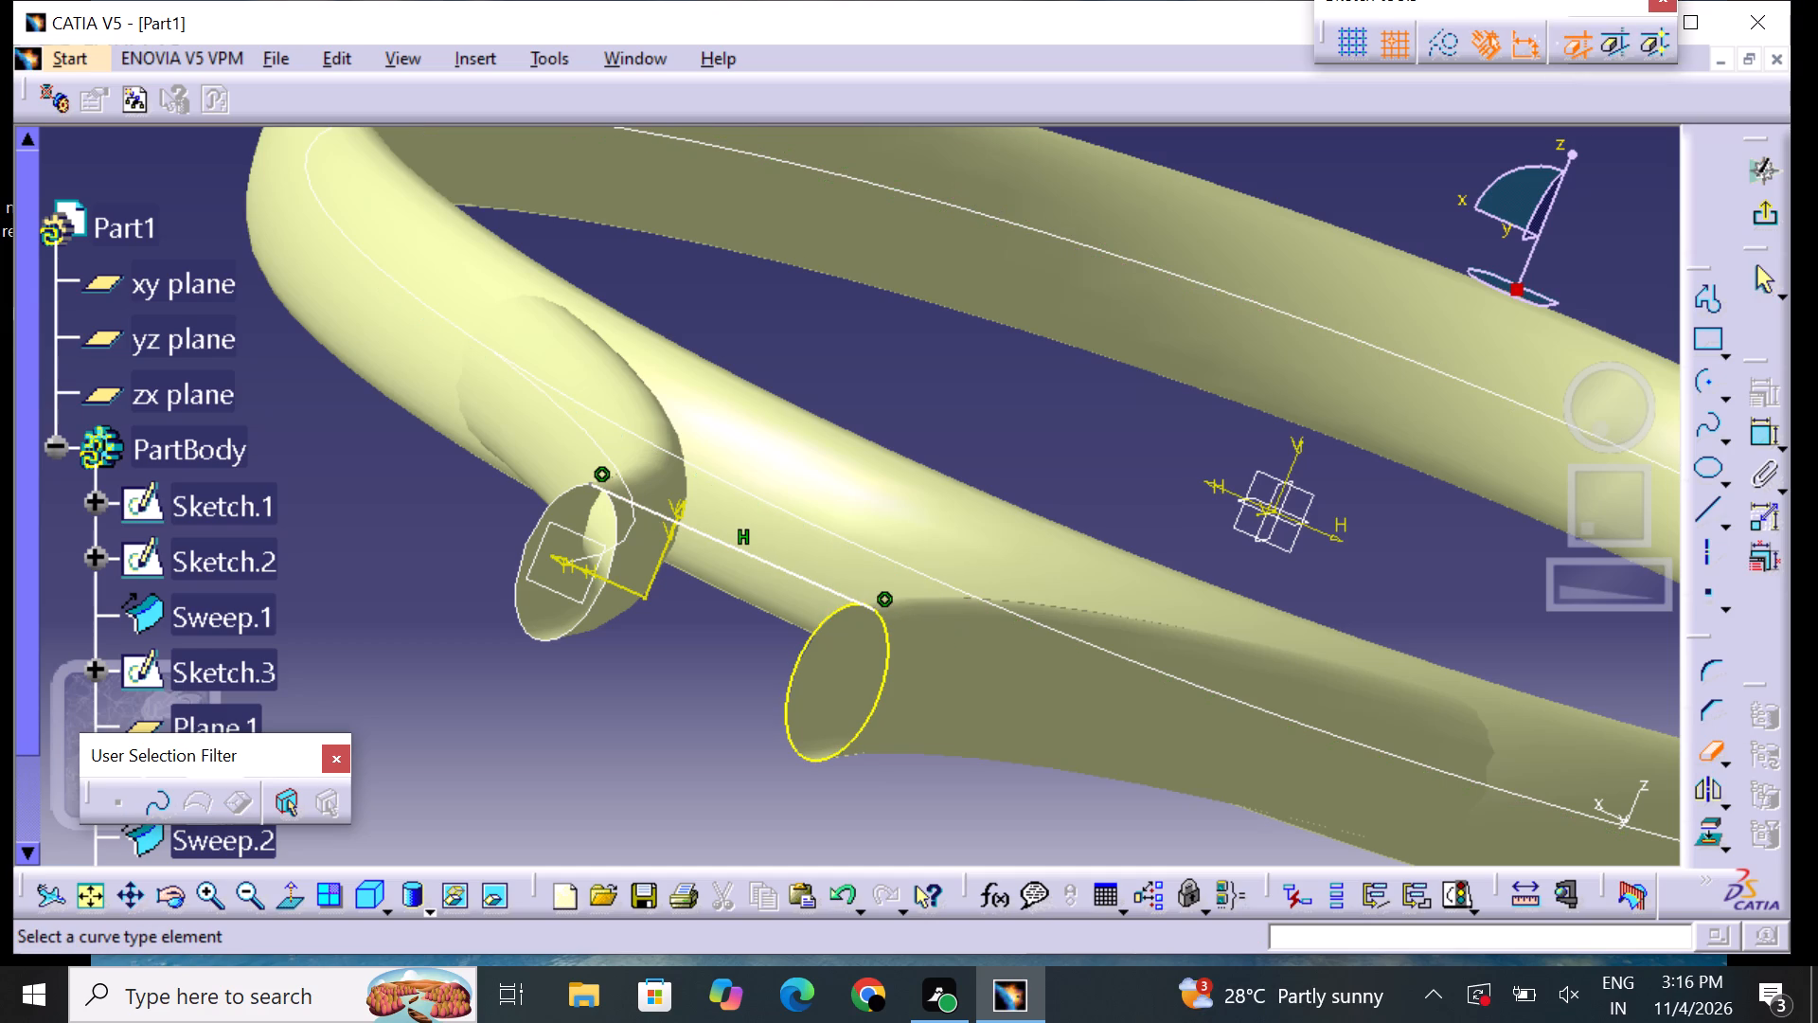
{"action": "left_click", "coordinate": [720, 711]}
{"action": "middle_click_drag", "start_coordinate": [724, 745], "coordinate": [796, 645]}
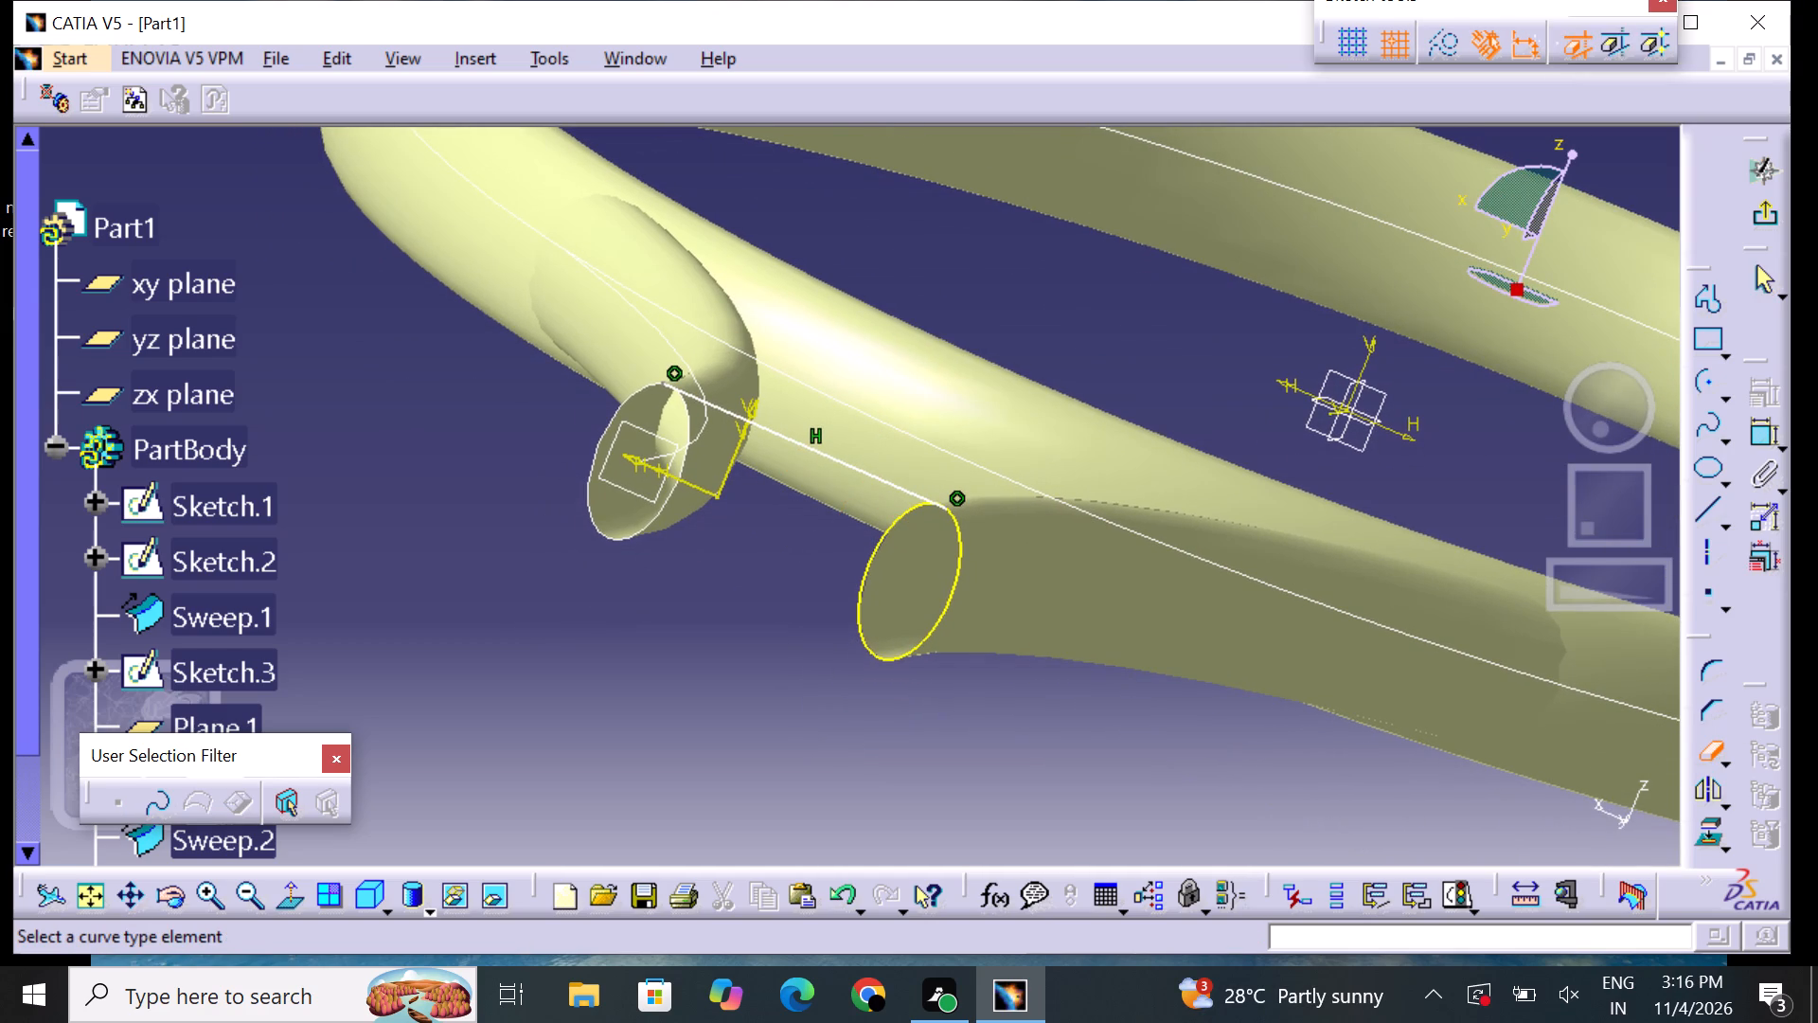
{"action": "left_click", "coordinate": [1707, 750]}
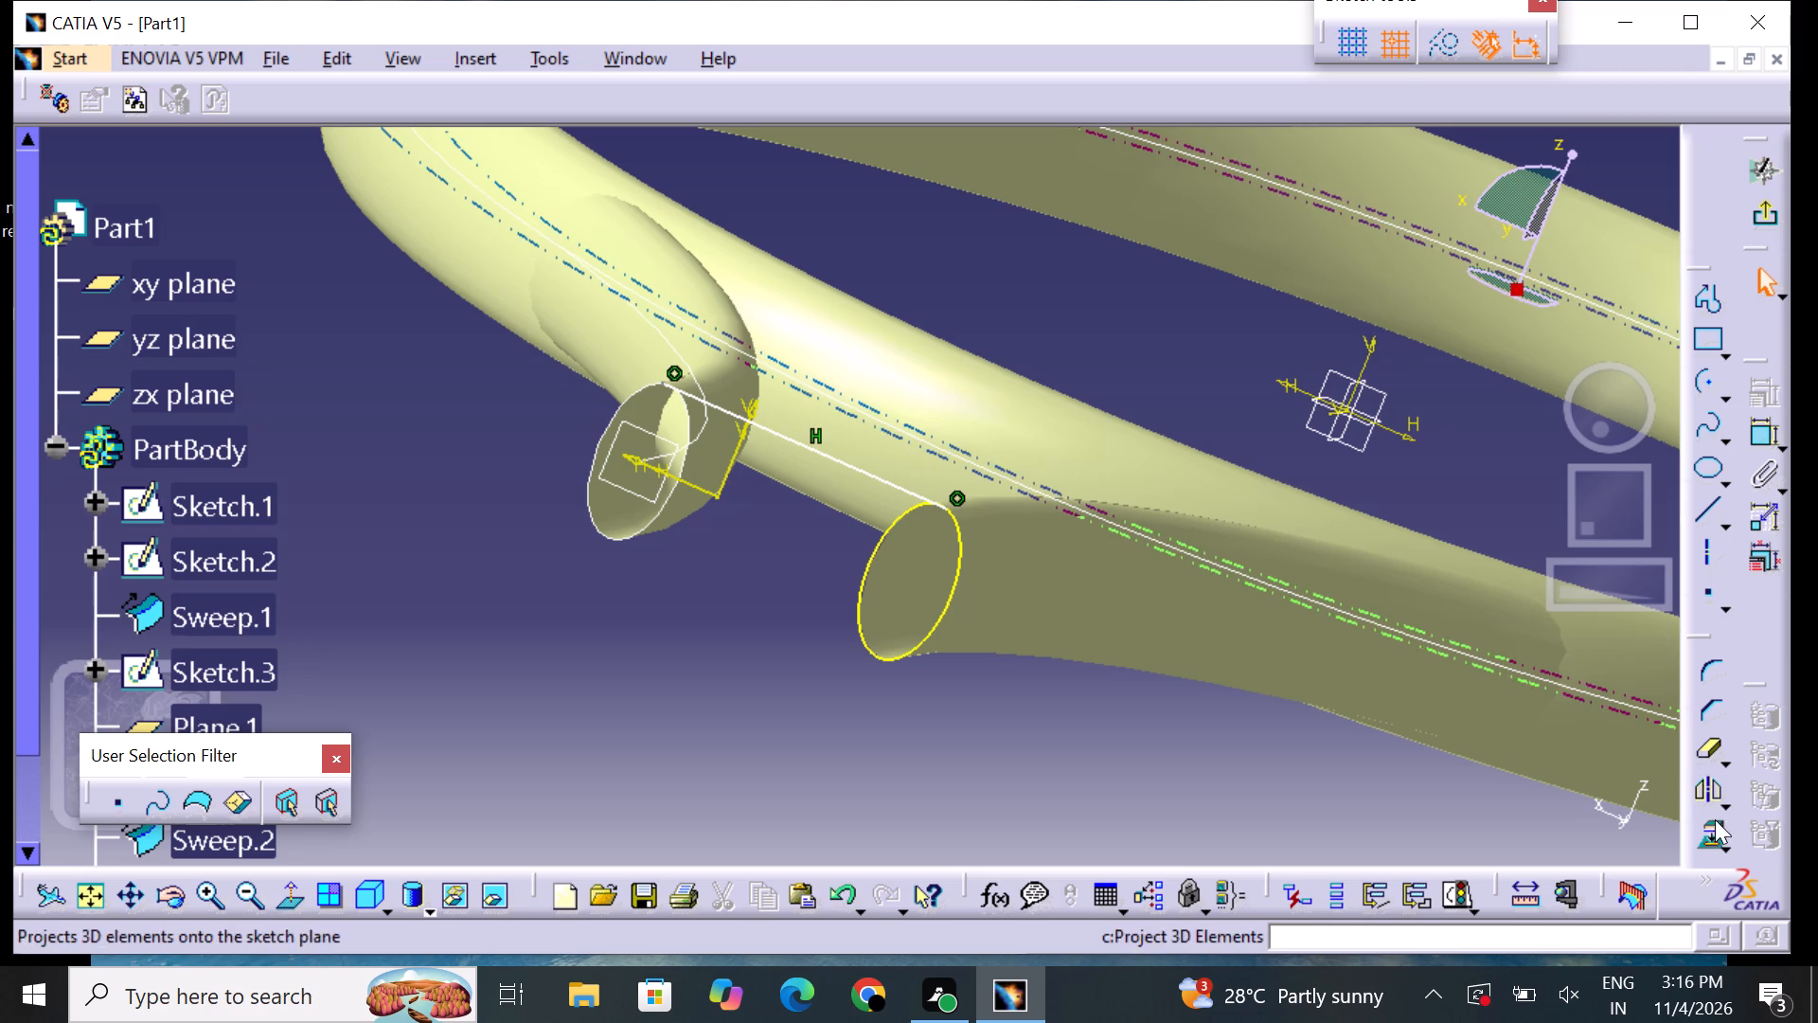
Mirror the upper connecting line about the sketch's H axis to create the matching lower line.
{"action": "left_click", "coordinate": [842, 464]}
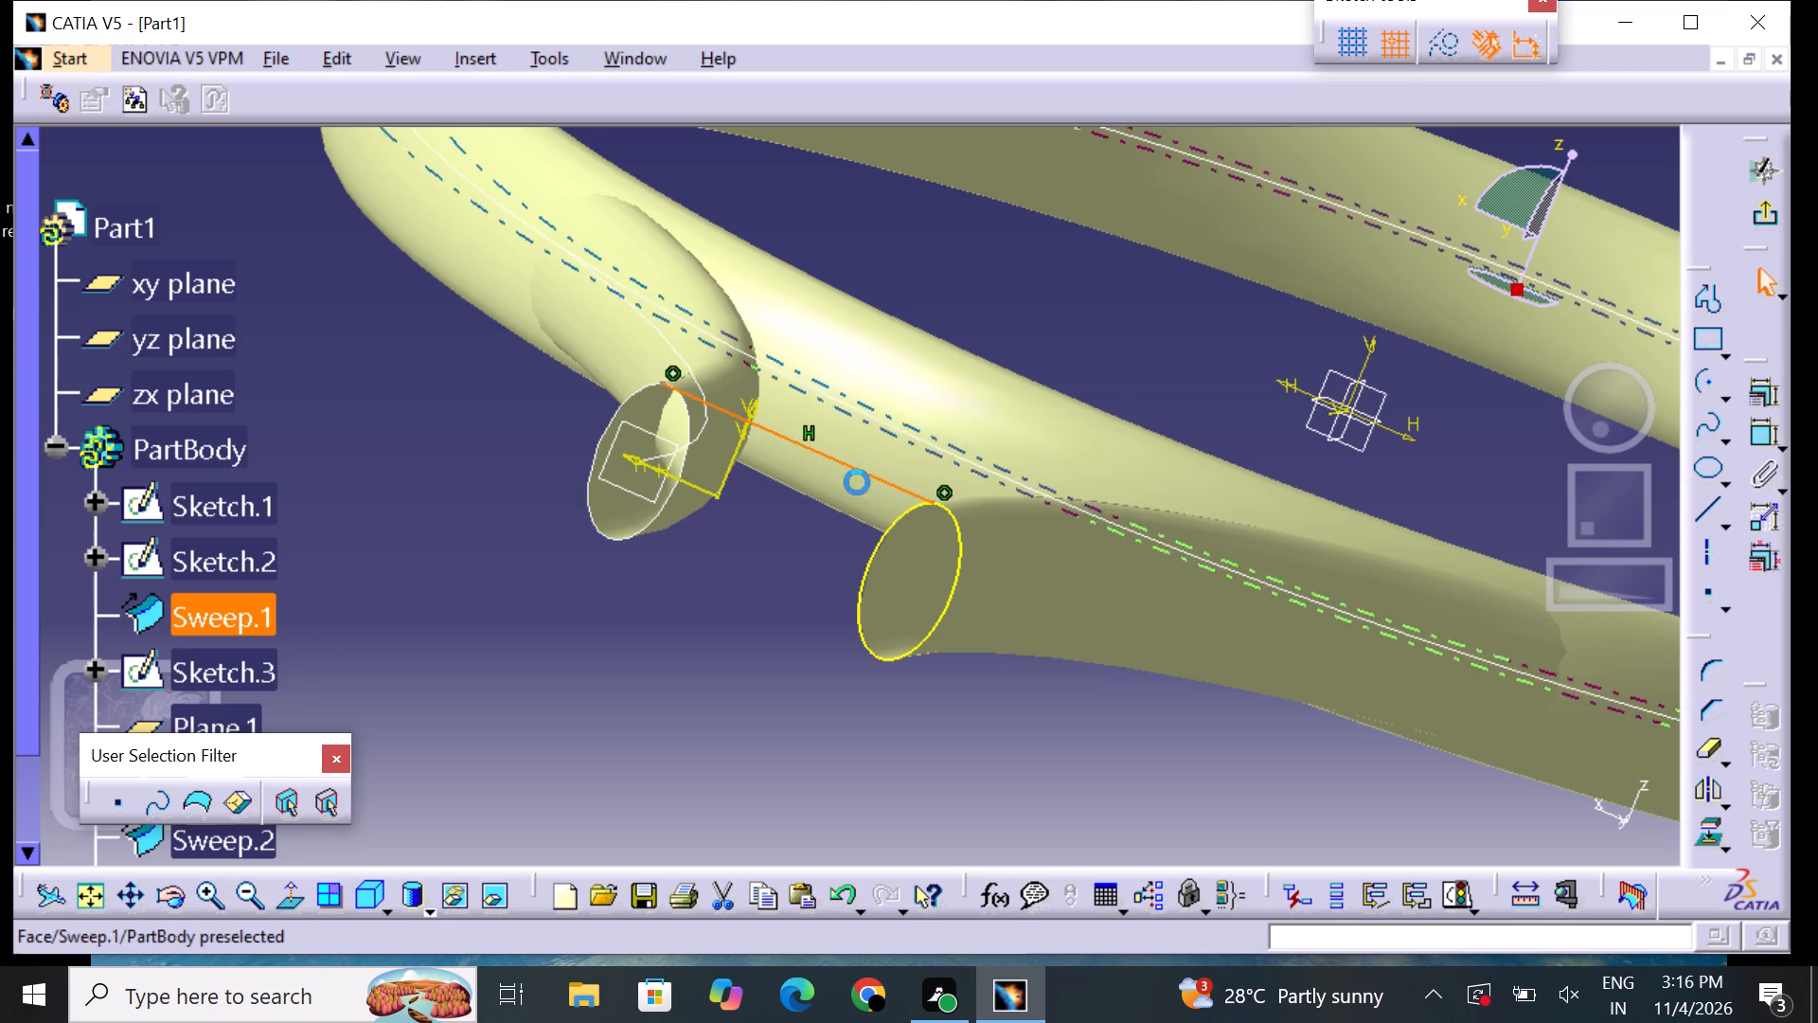
{"action": "left_click", "coordinate": [1715, 789]}
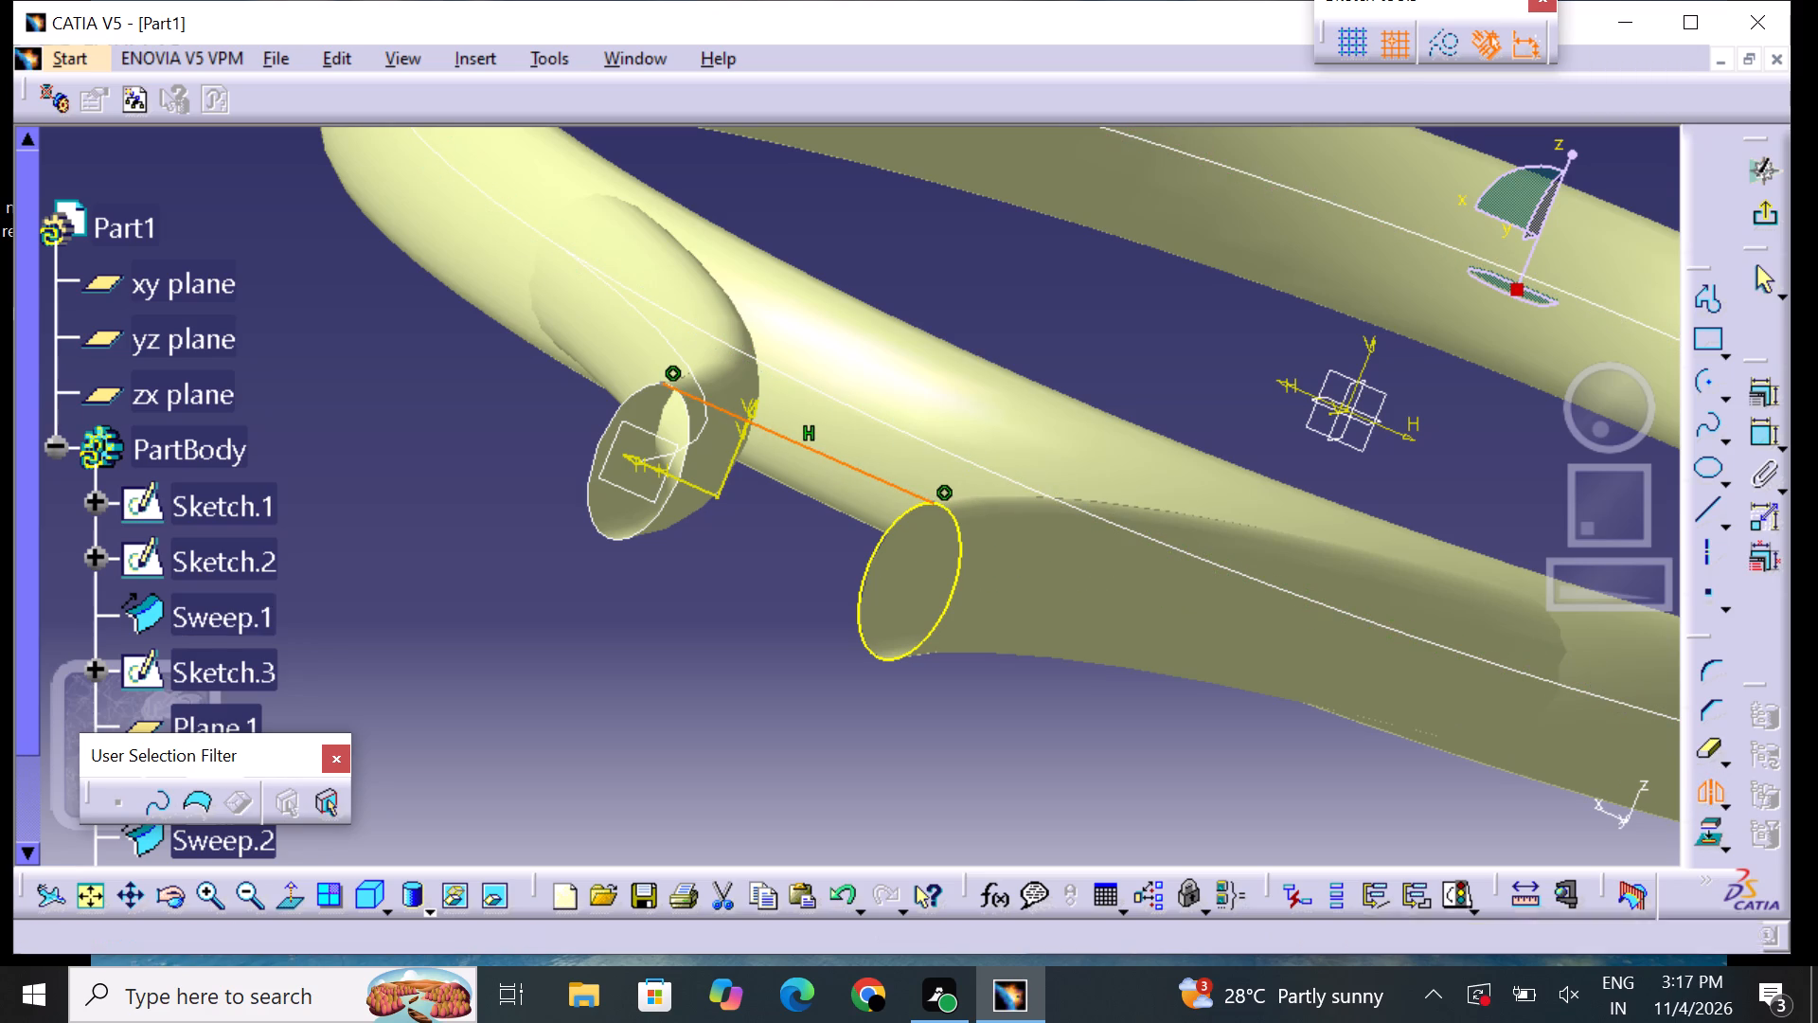
{"action": "left_click", "coordinate": [709, 493]}
{"action": "left_click", "coordinate": [1067, 755]}
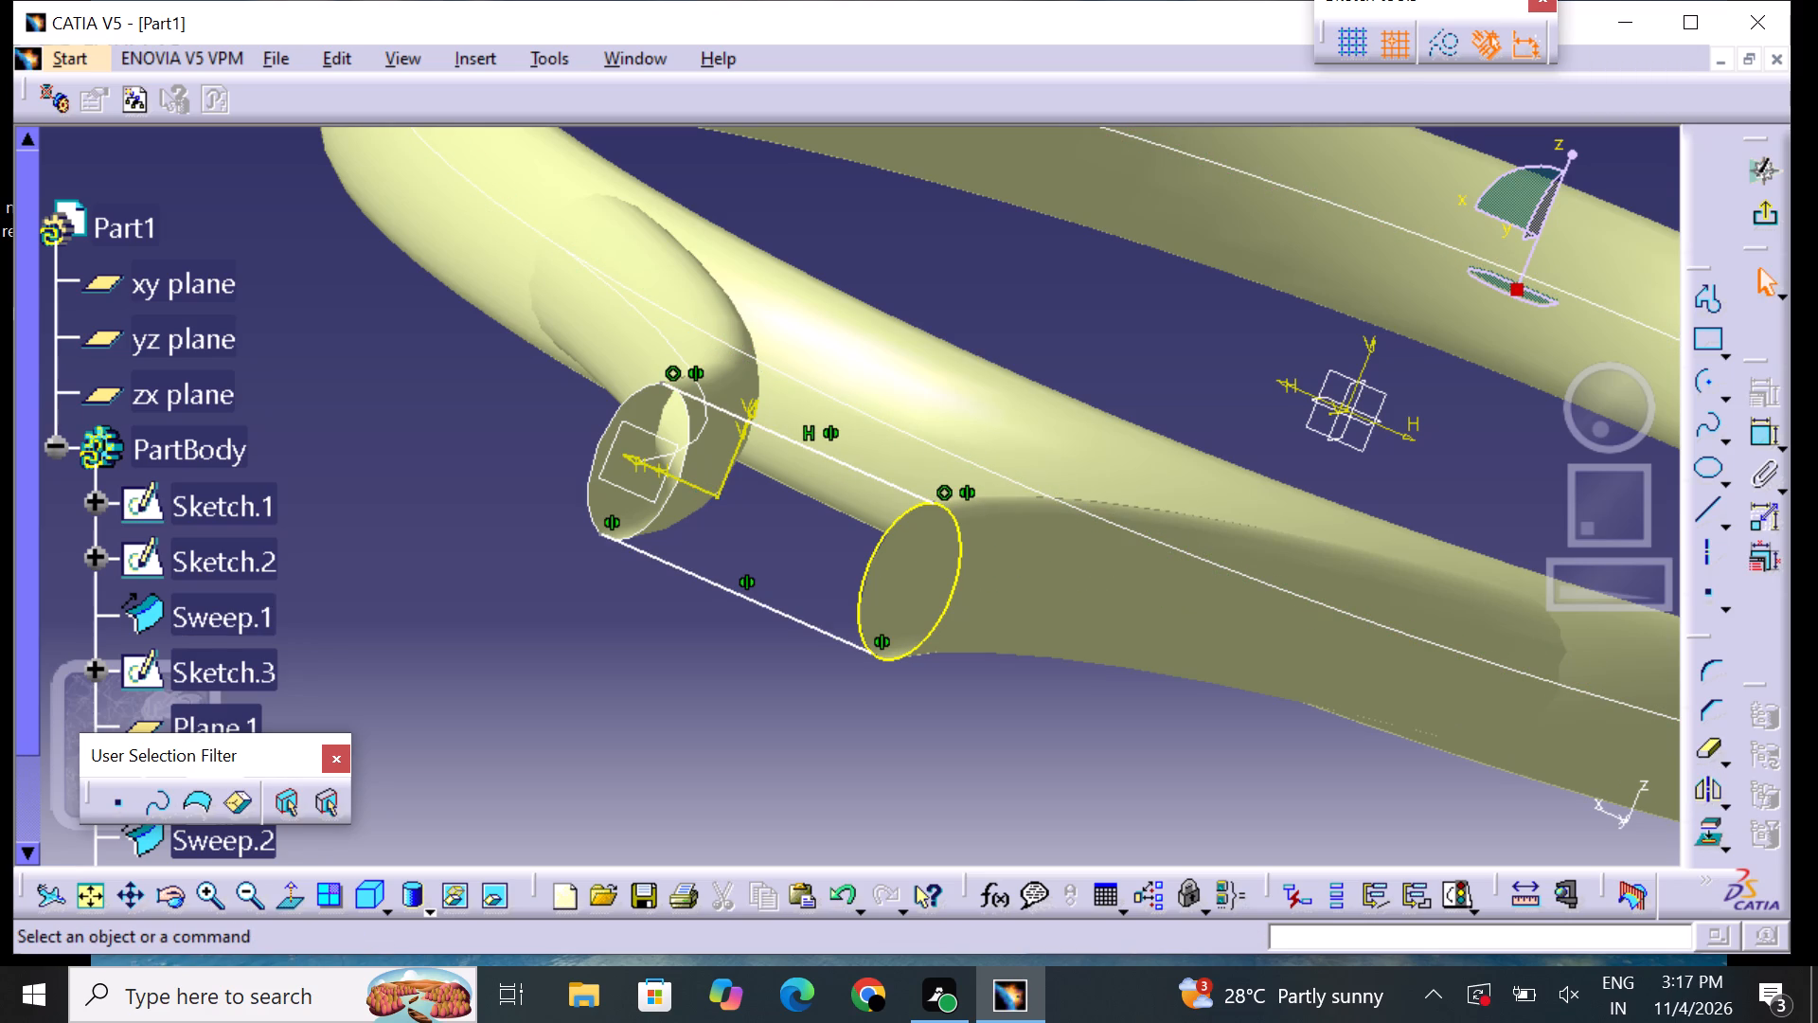
Quick-trim the inward-facing half of the mirrored arm's projected ellipse between the two connecting lines.
{"action": "double_click", "coordinate": [1706, 747]}
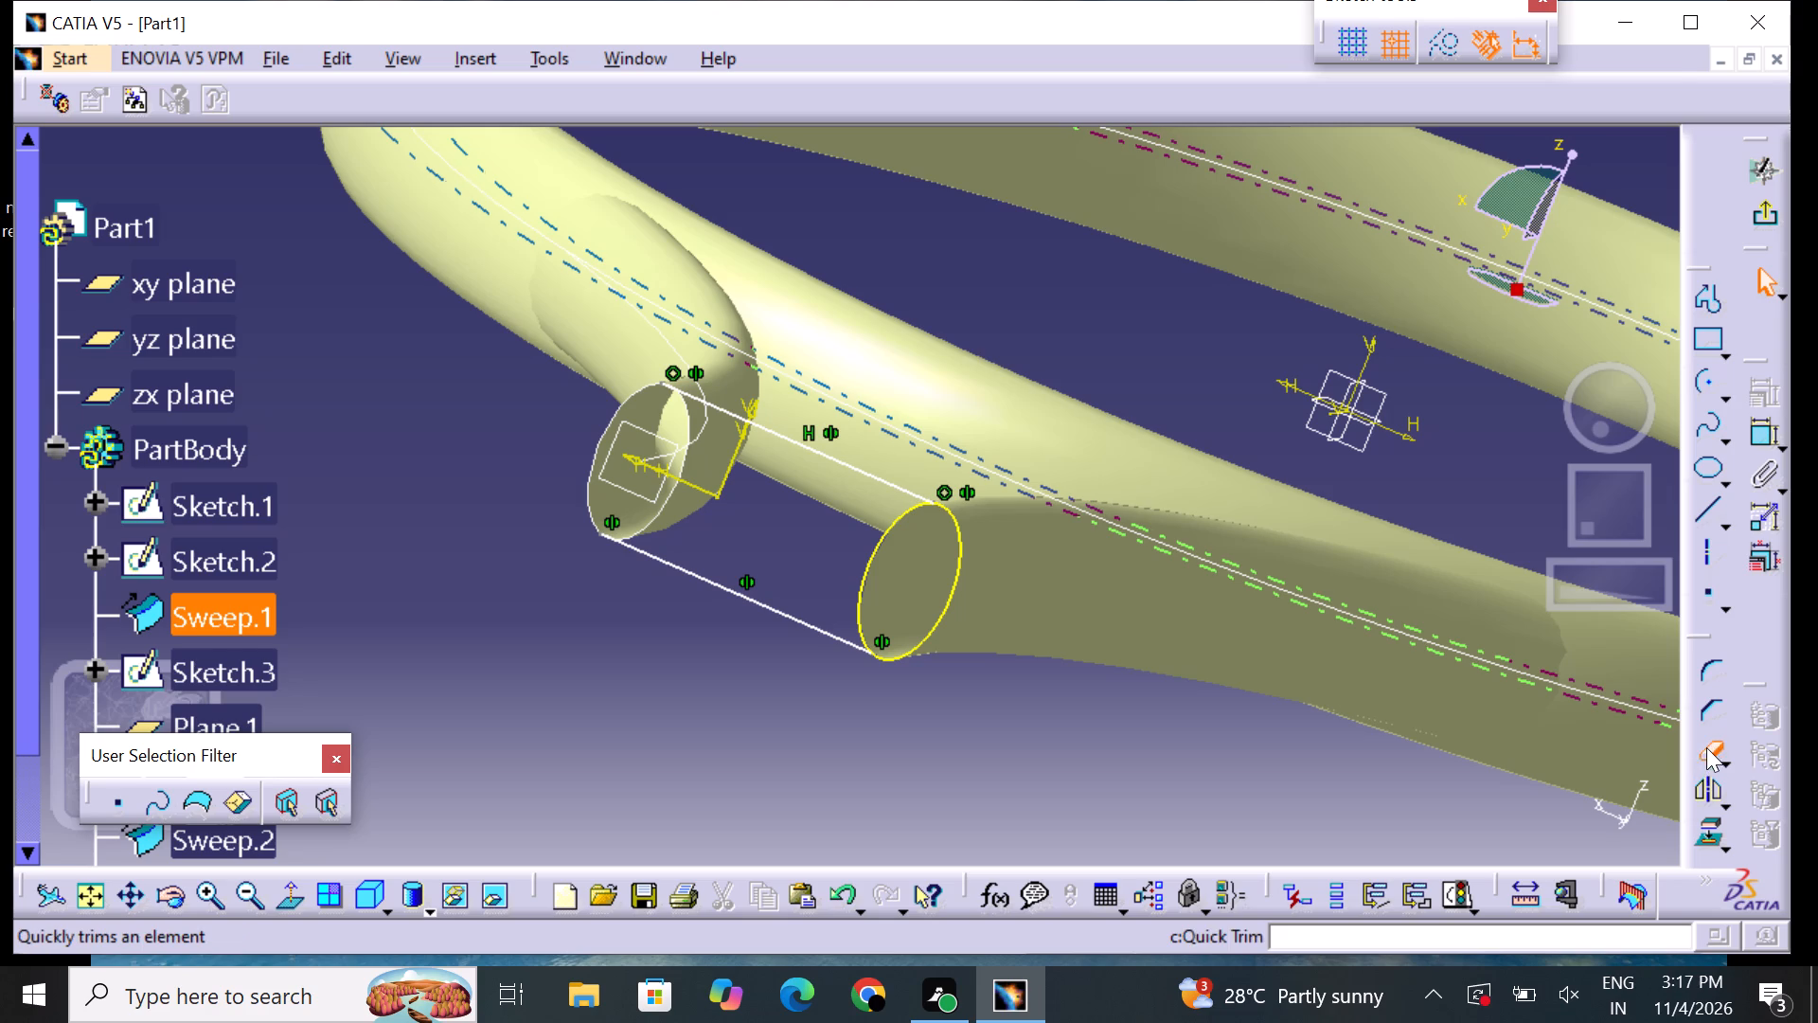
{"action": "left_click", "coordinate": [871, 552]}
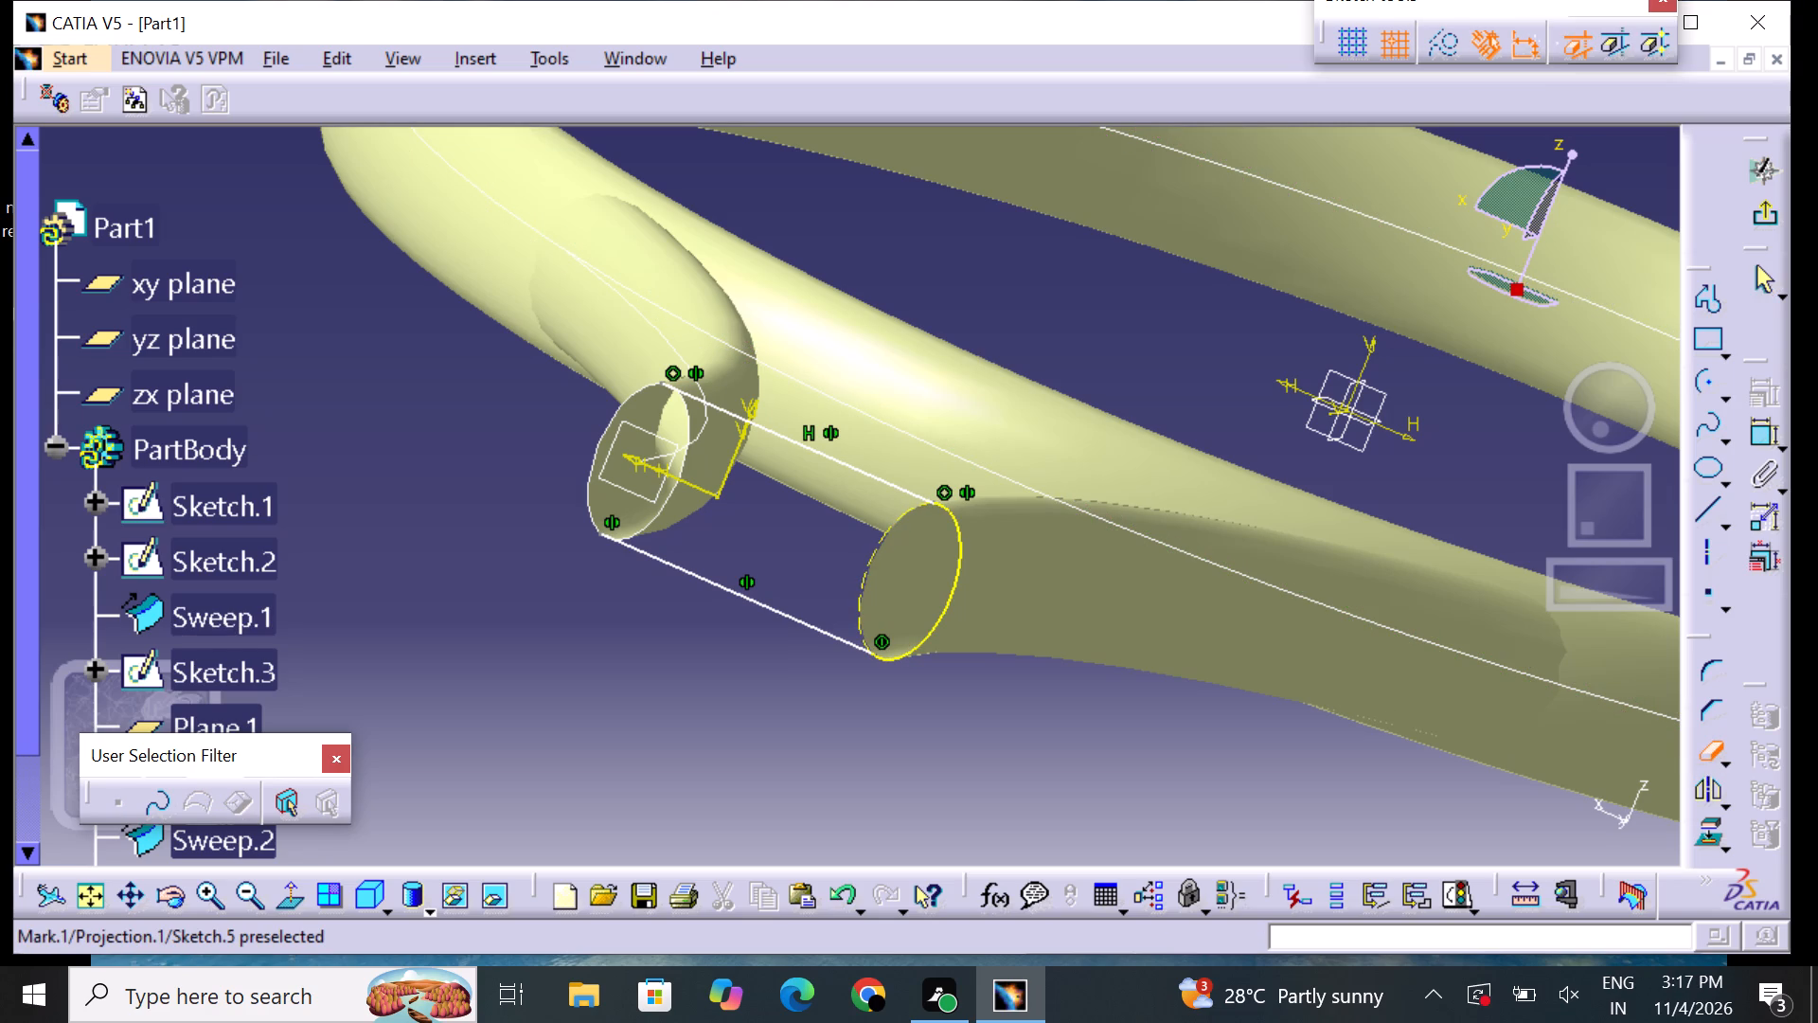
{"action": "left_click_drag", "start_coordinate": [649, 517], "coordinate": [668, 515]}
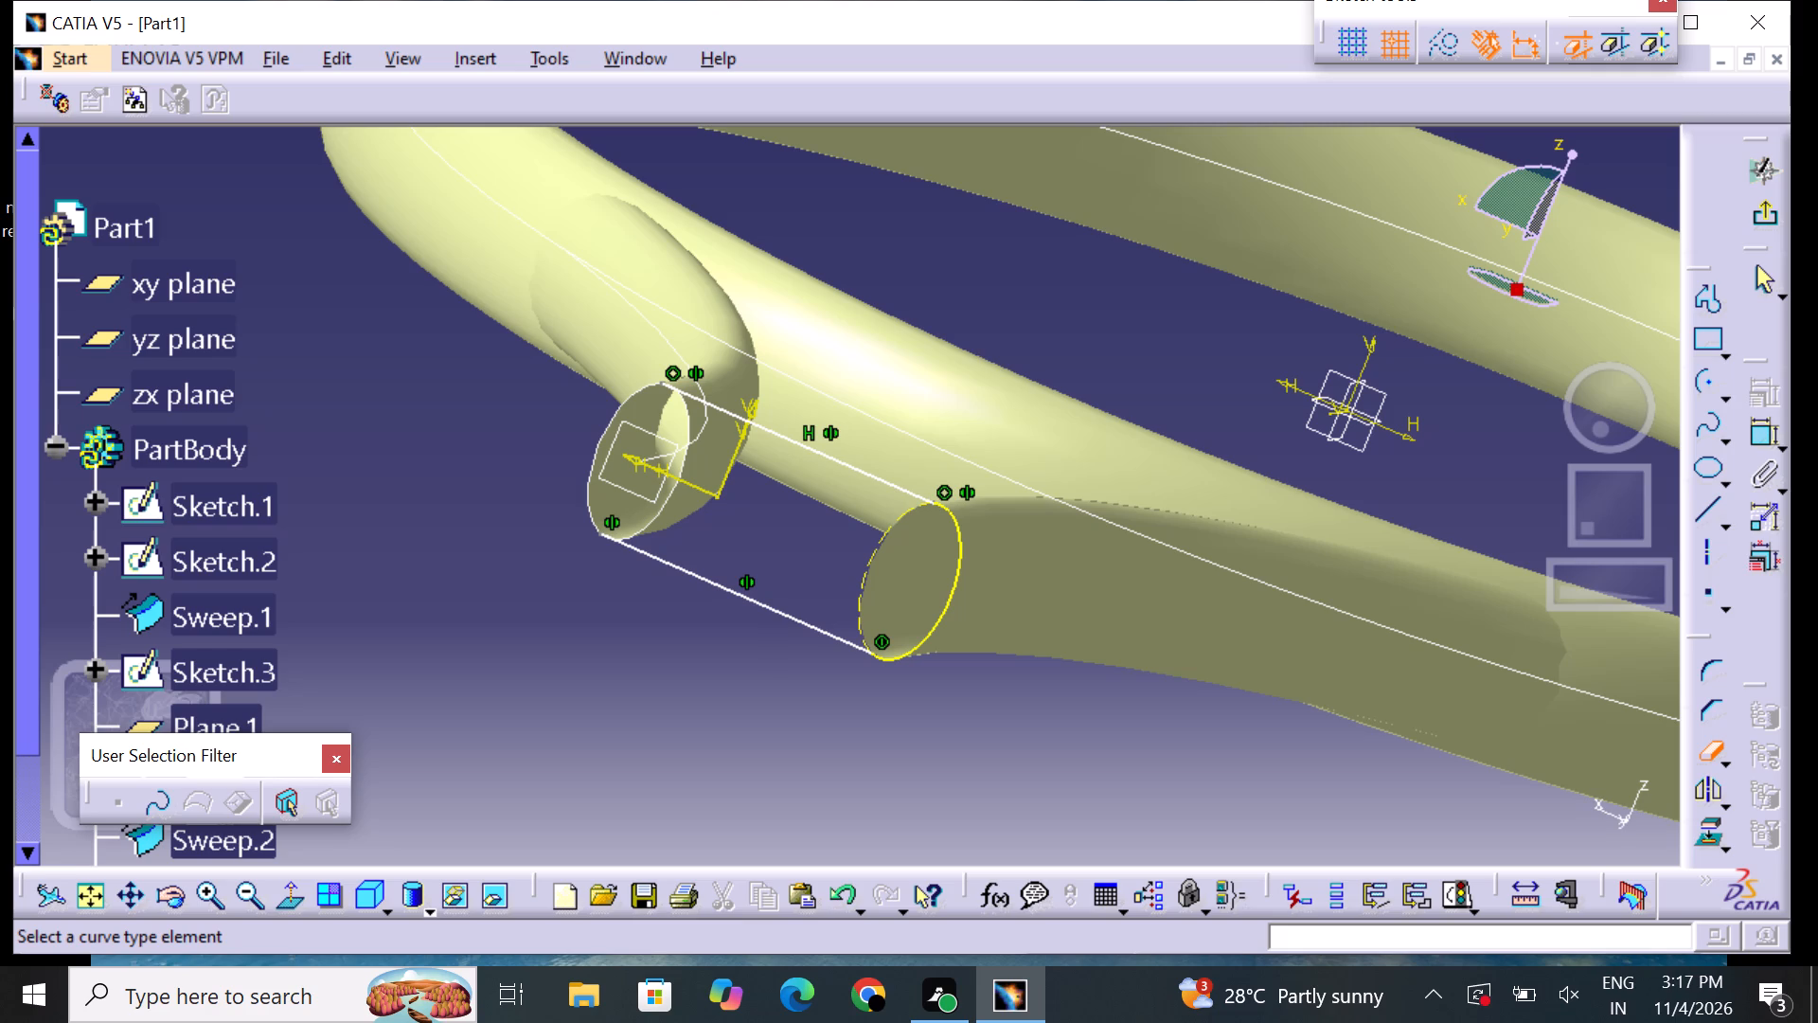
{"action": "left_click", "coordinate": [1715, 747]}
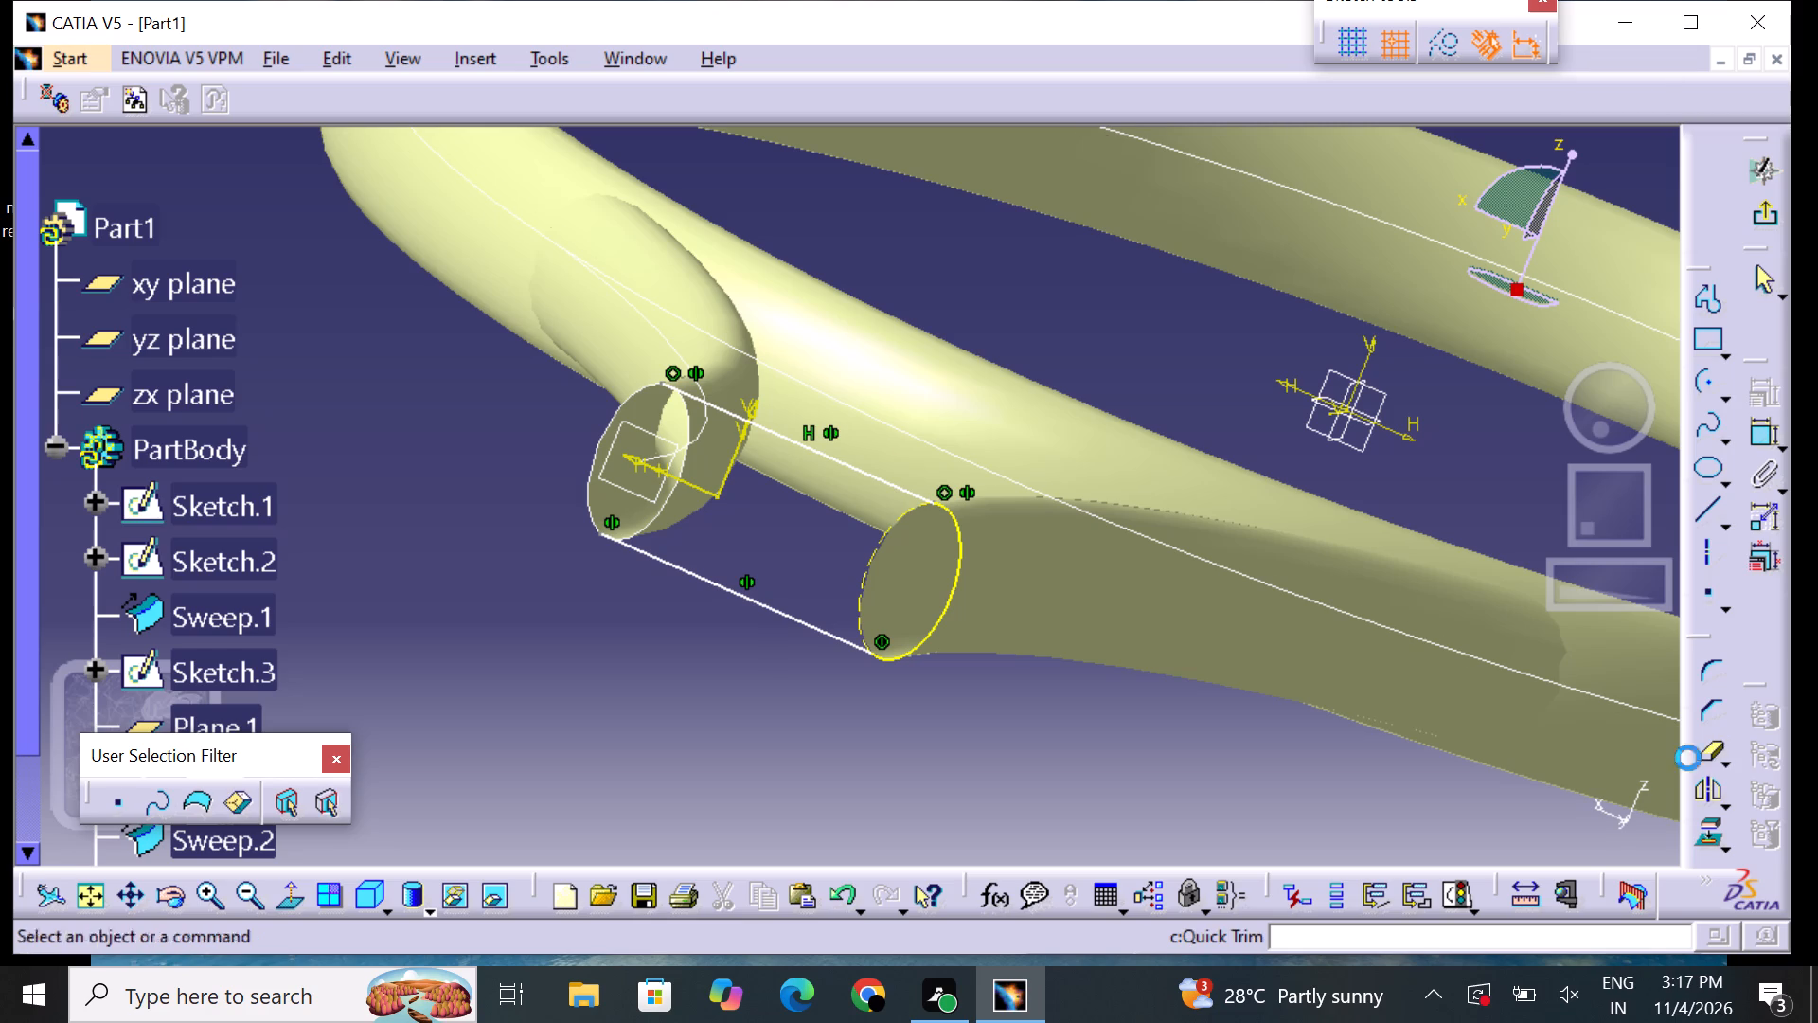
{"action": "left_click", "coordinate": [1682, 825]}
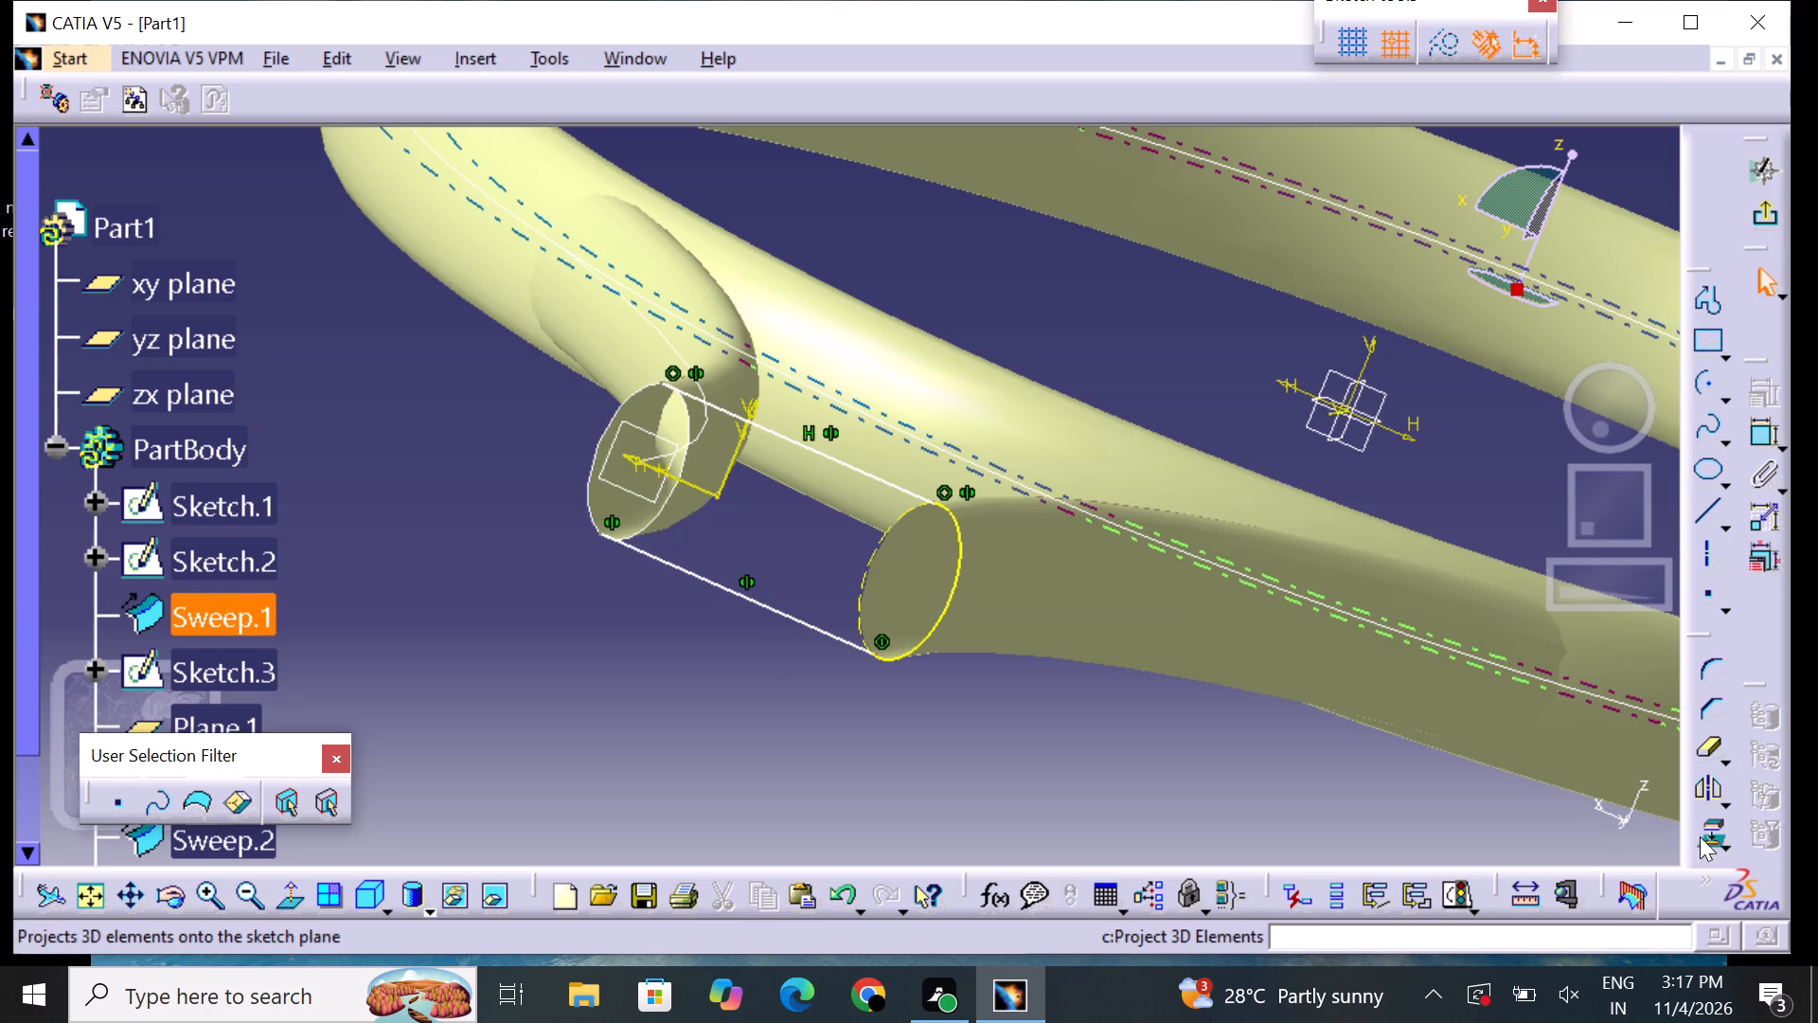
Project the Sweep.2 arm's open-end edge onto the sketch plane.
{"action": "left_click", "coordinate": [1708, 830]}
{"action": "left_click", "coordinate": [642, 522]}
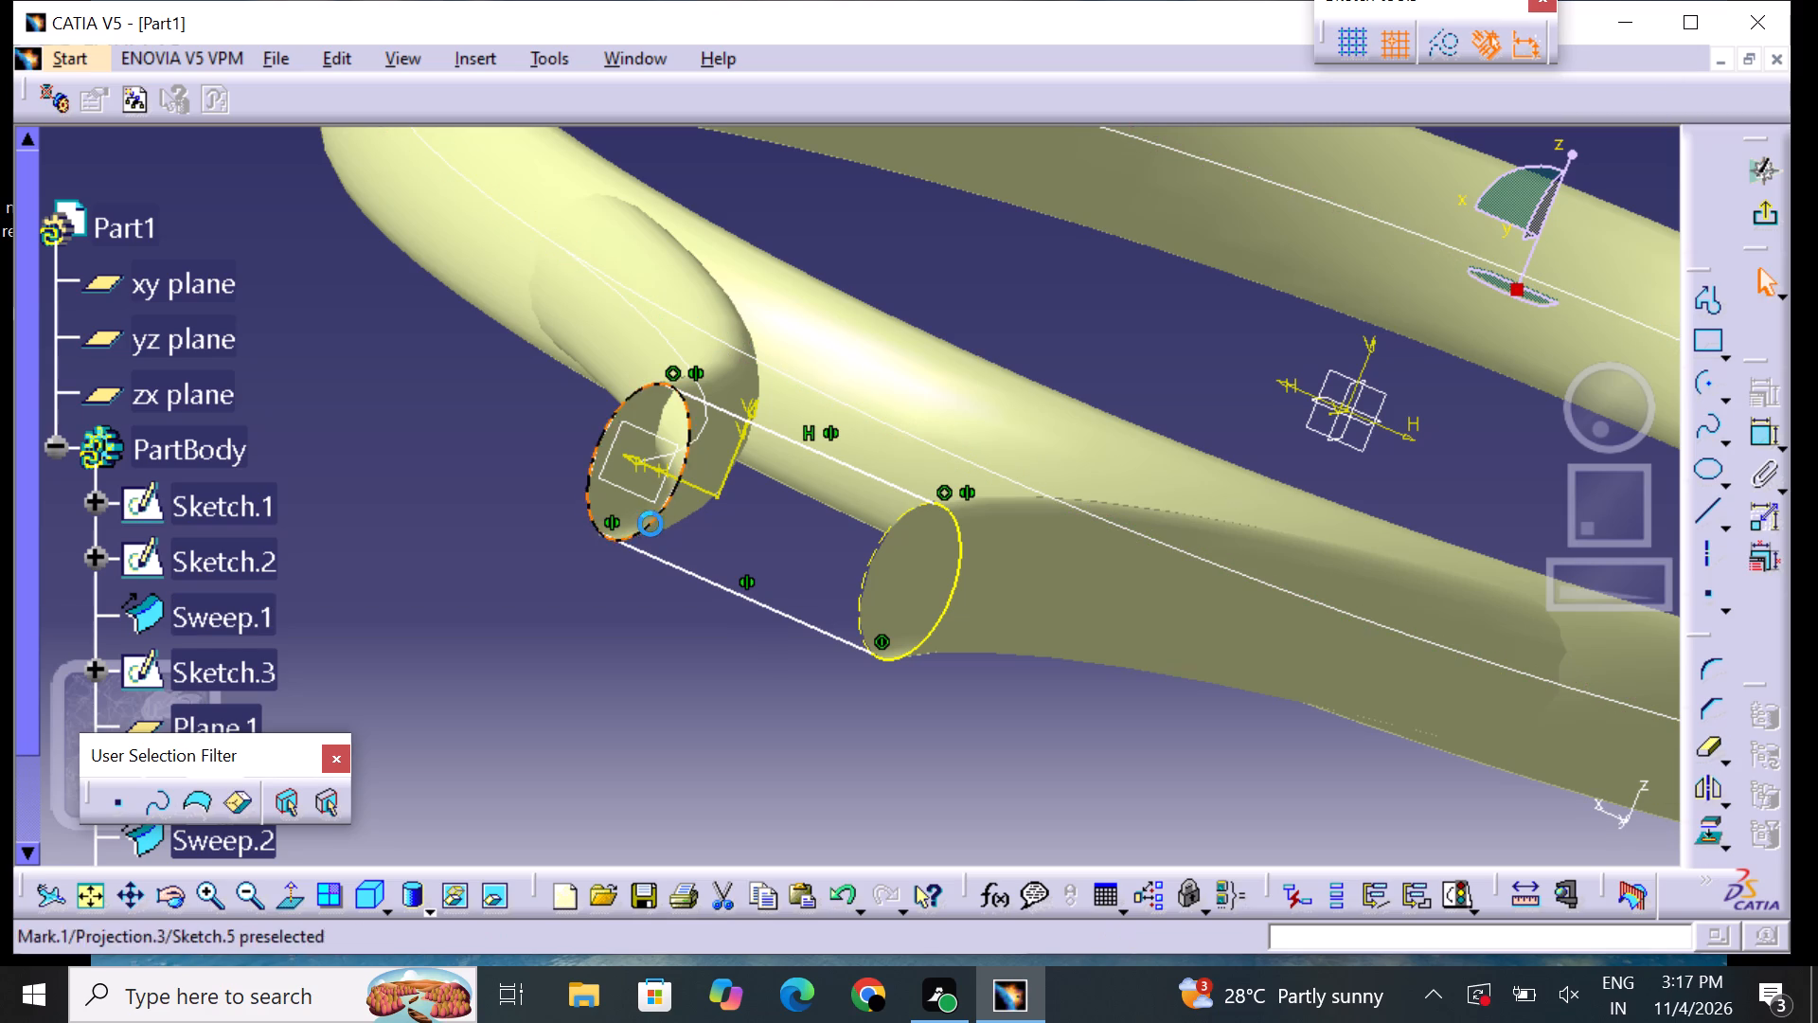
{"action": "left_click", "coordinate": [1038, 745]}
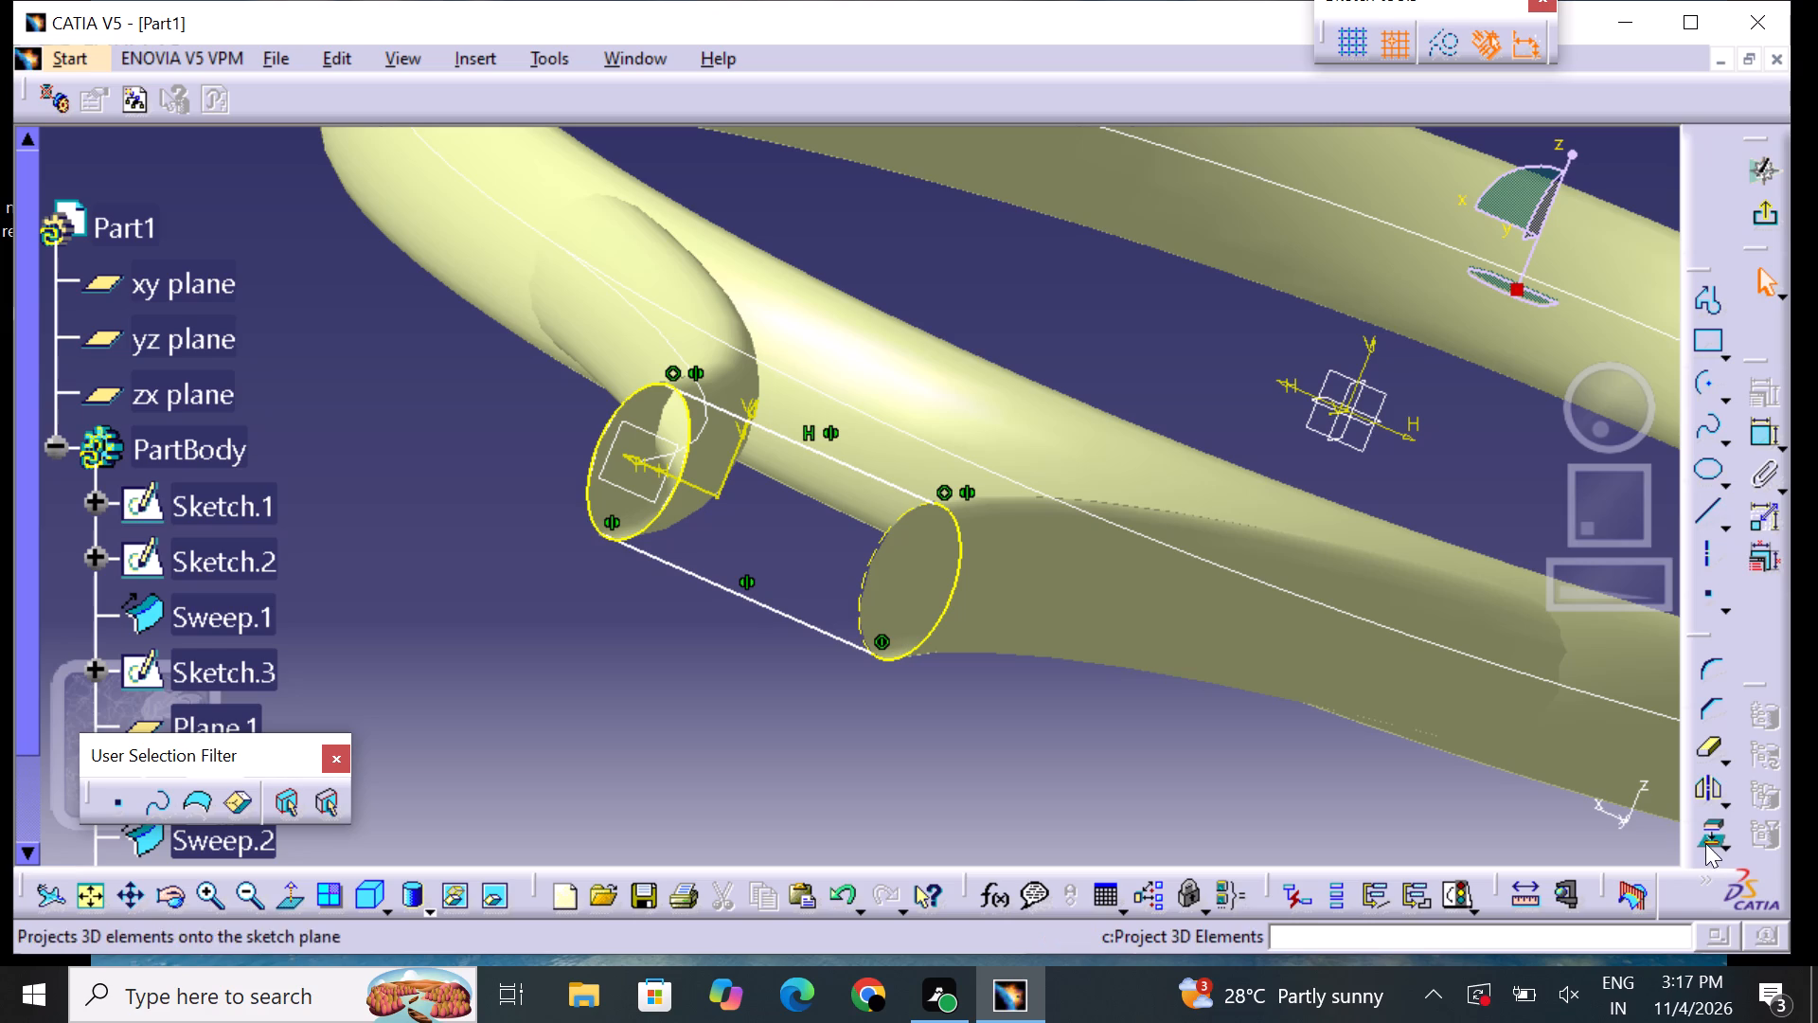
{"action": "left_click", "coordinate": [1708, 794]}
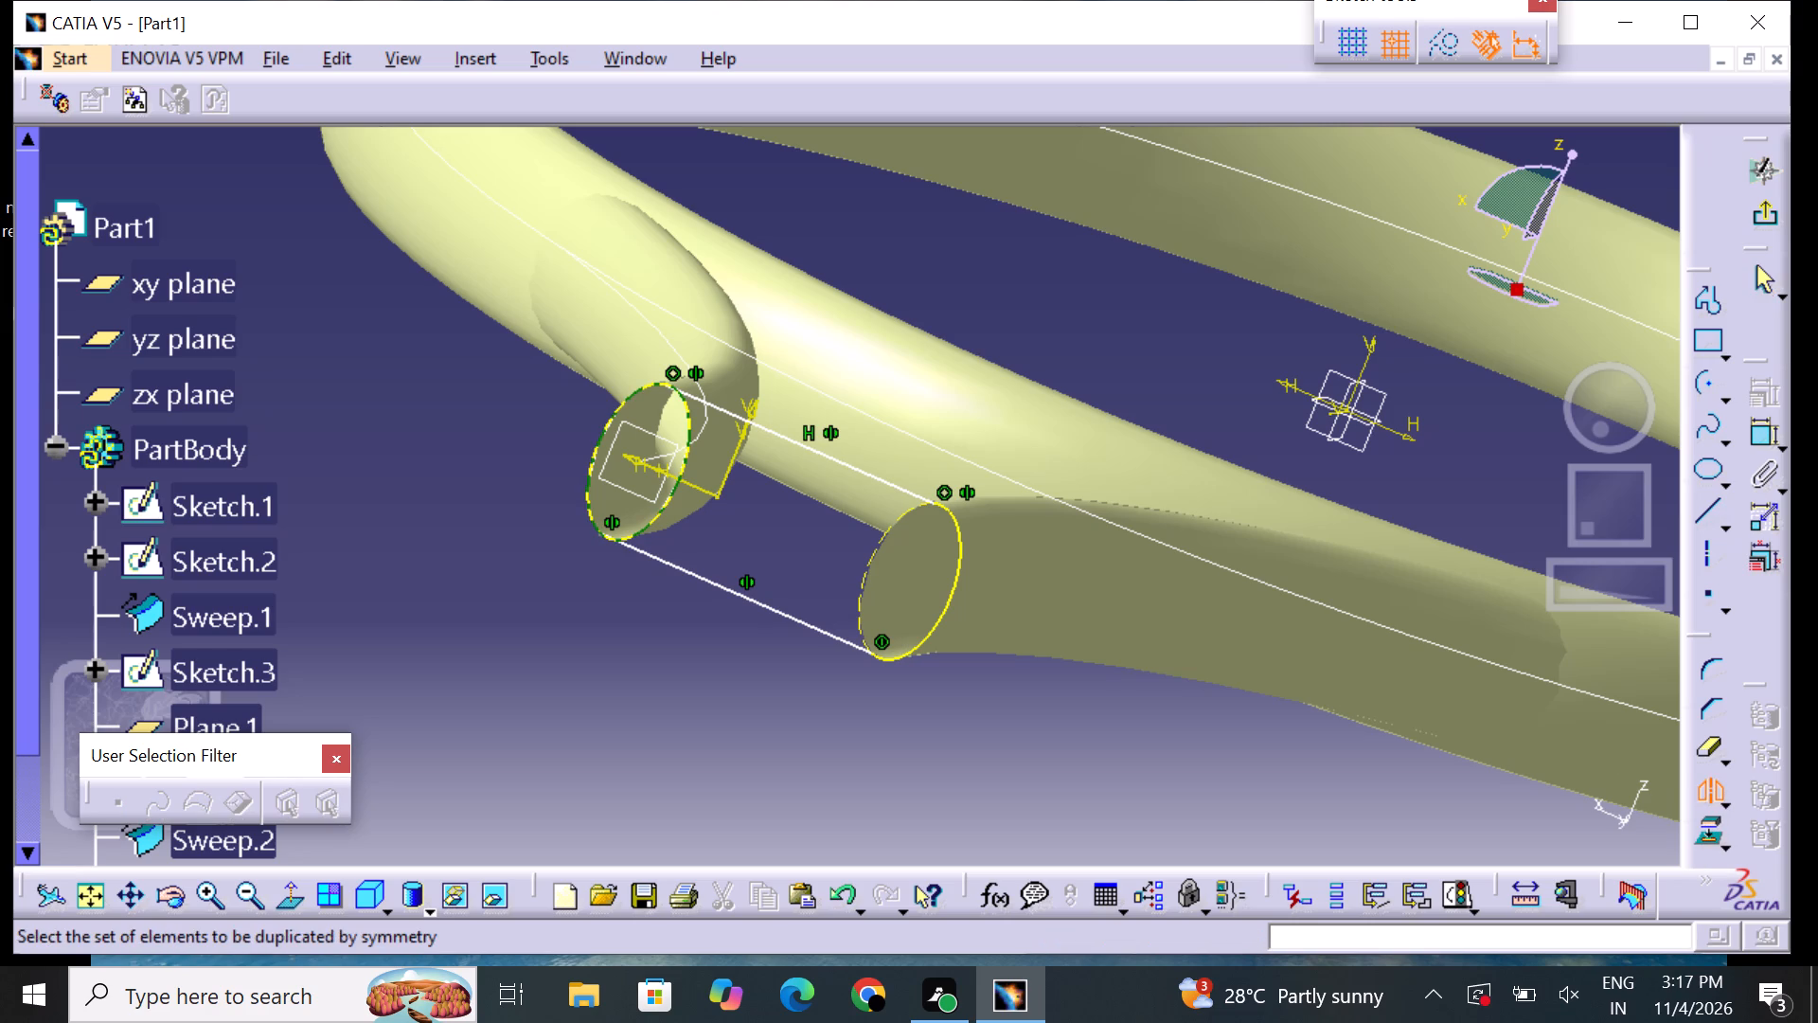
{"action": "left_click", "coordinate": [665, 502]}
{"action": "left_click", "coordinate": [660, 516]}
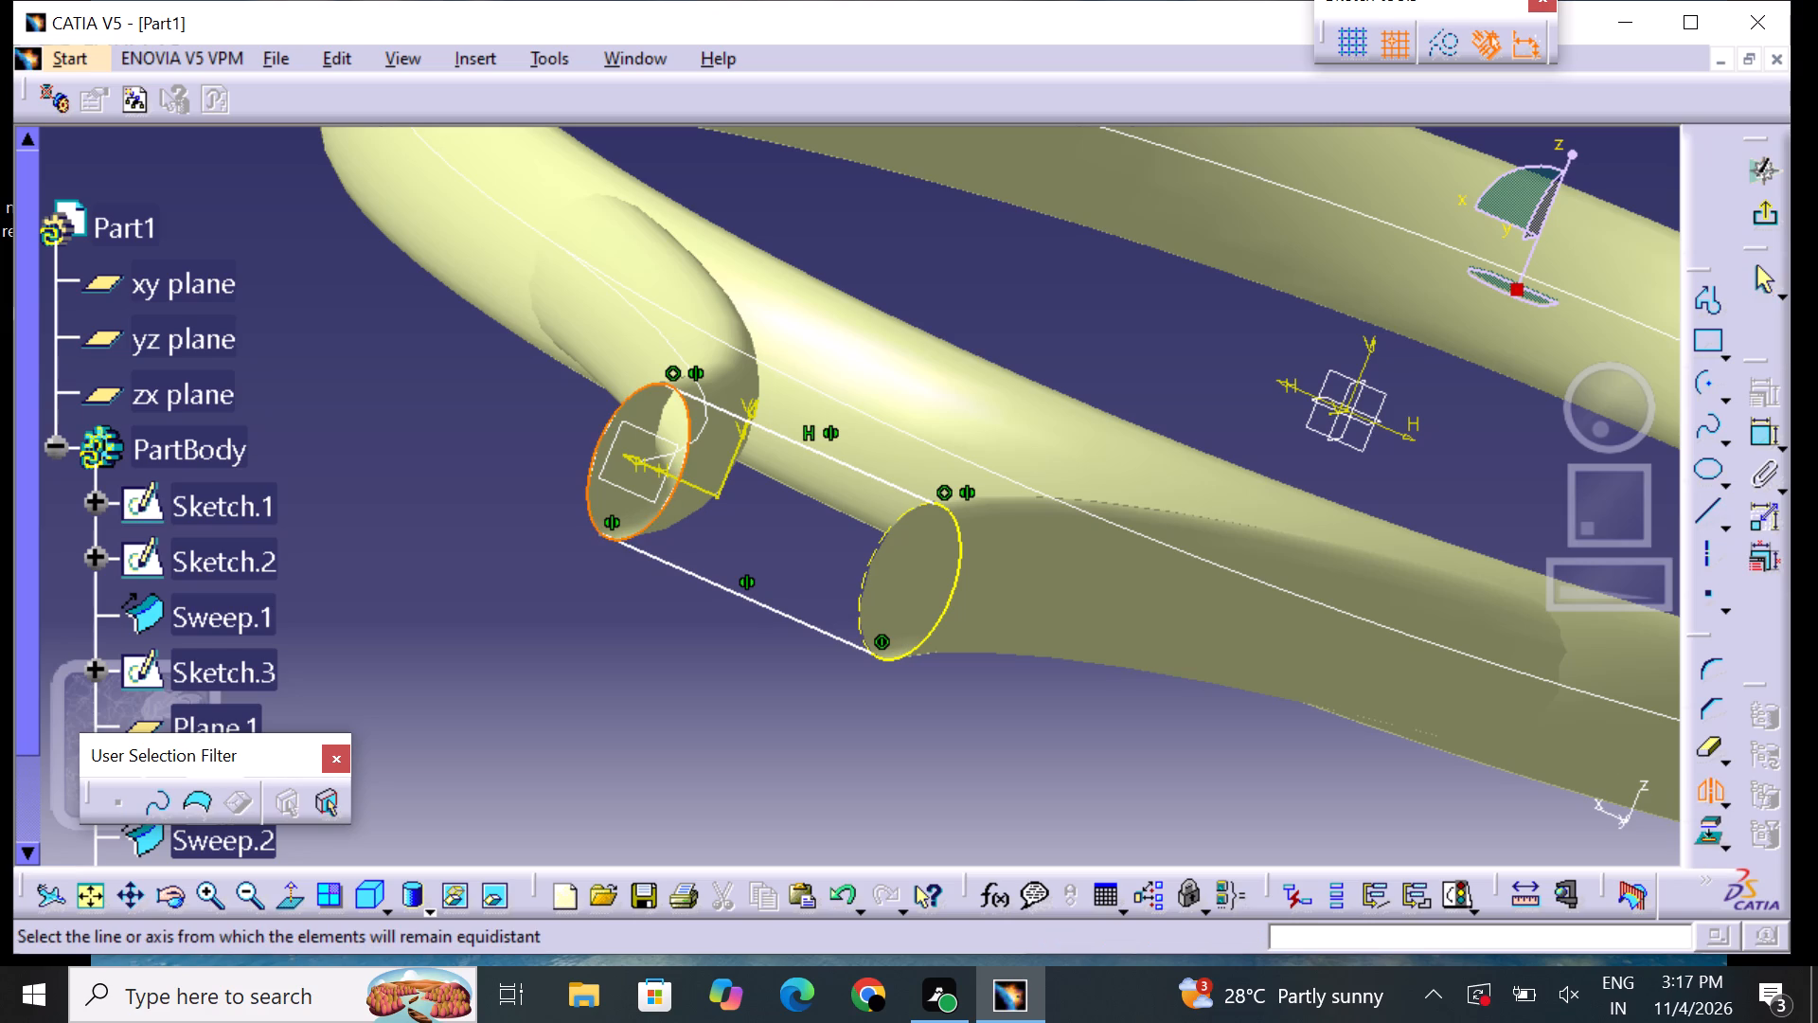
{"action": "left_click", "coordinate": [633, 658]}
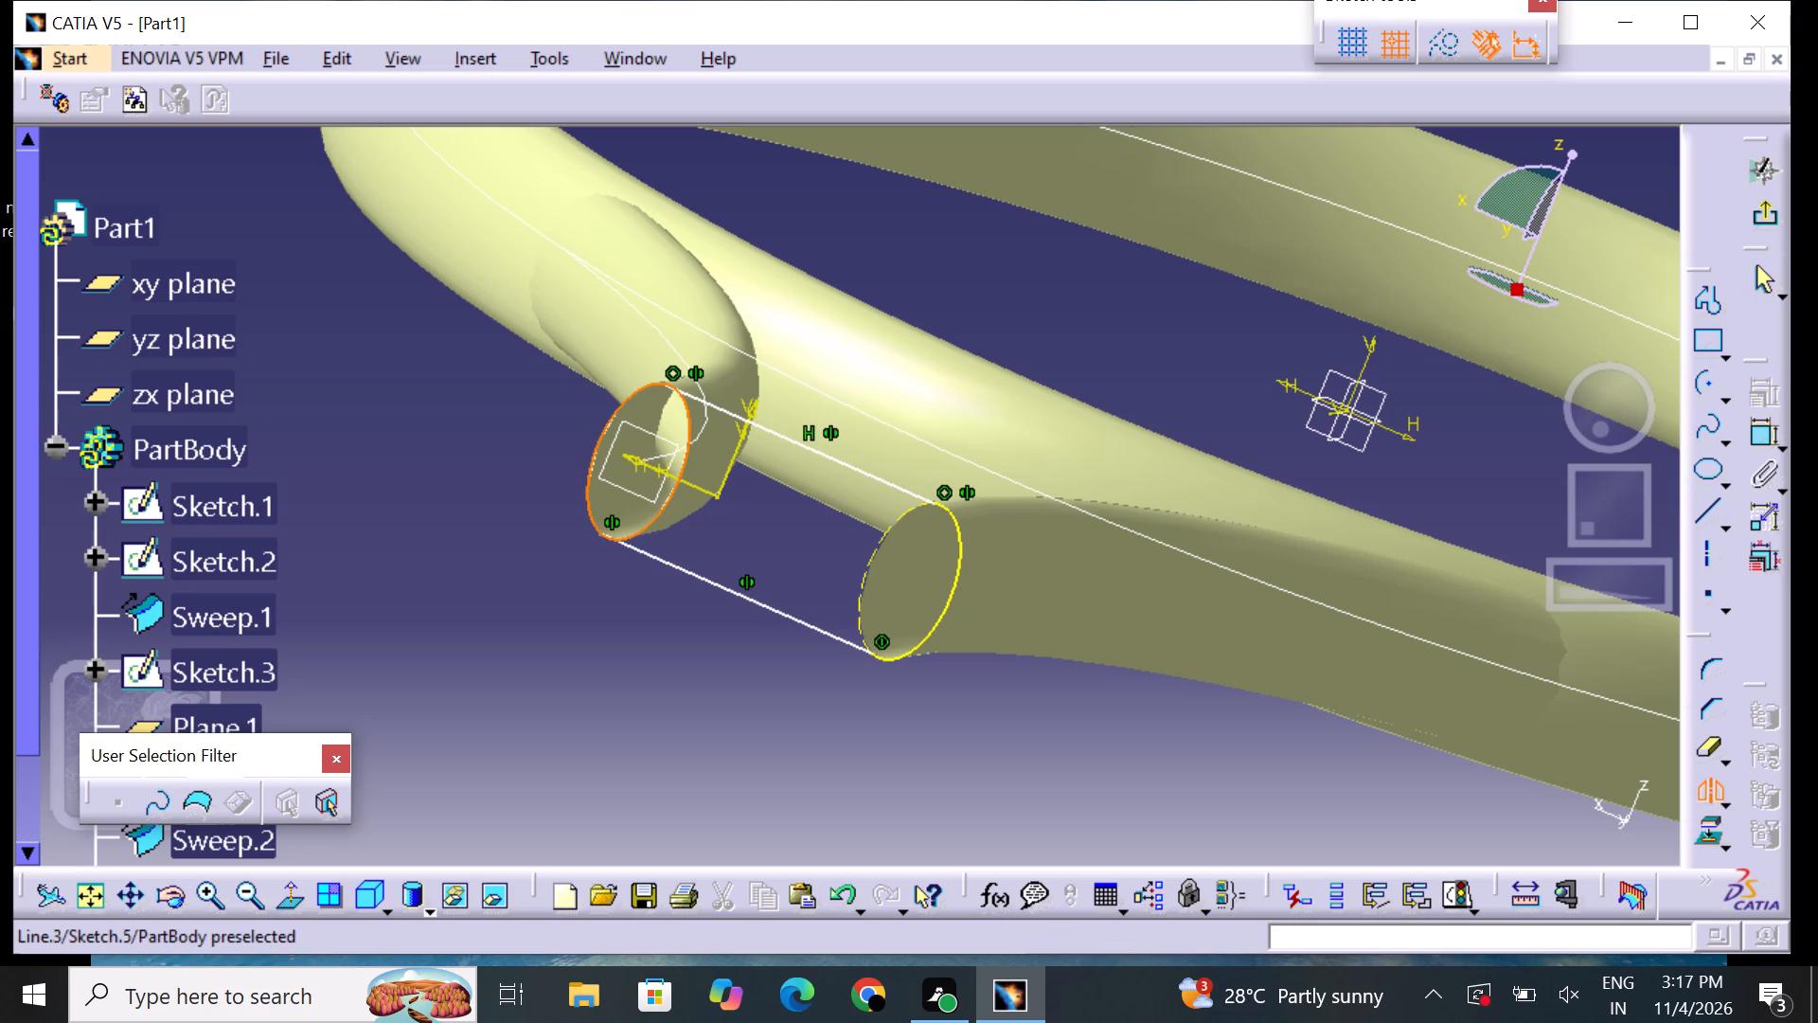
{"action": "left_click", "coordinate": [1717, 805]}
Quick-trim the inward-facing half of the Sweep.2 arm's projected ellipse between the two connecting lines.
{"action": "left_click", "coordinate": [1706, 750]}
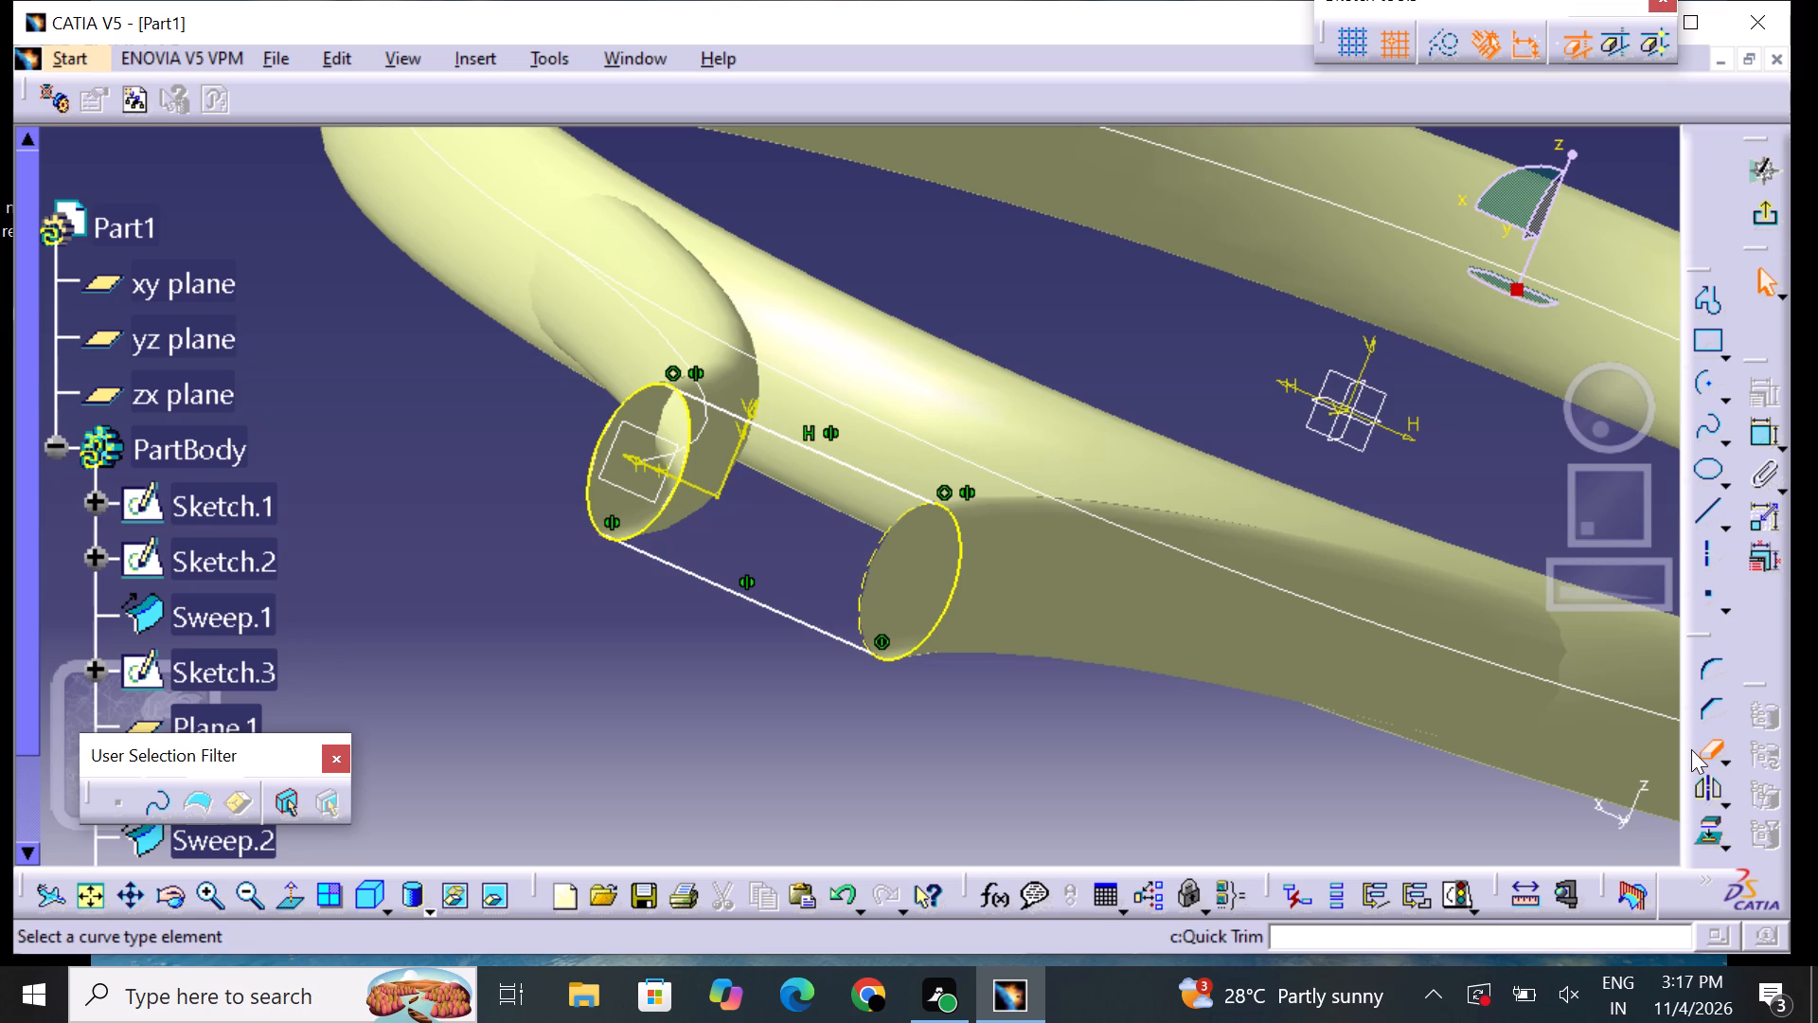
{"action": "left_click", "coordinate": [669, 495]}
{"action": "left_click", "coordinate": [675, 653]}
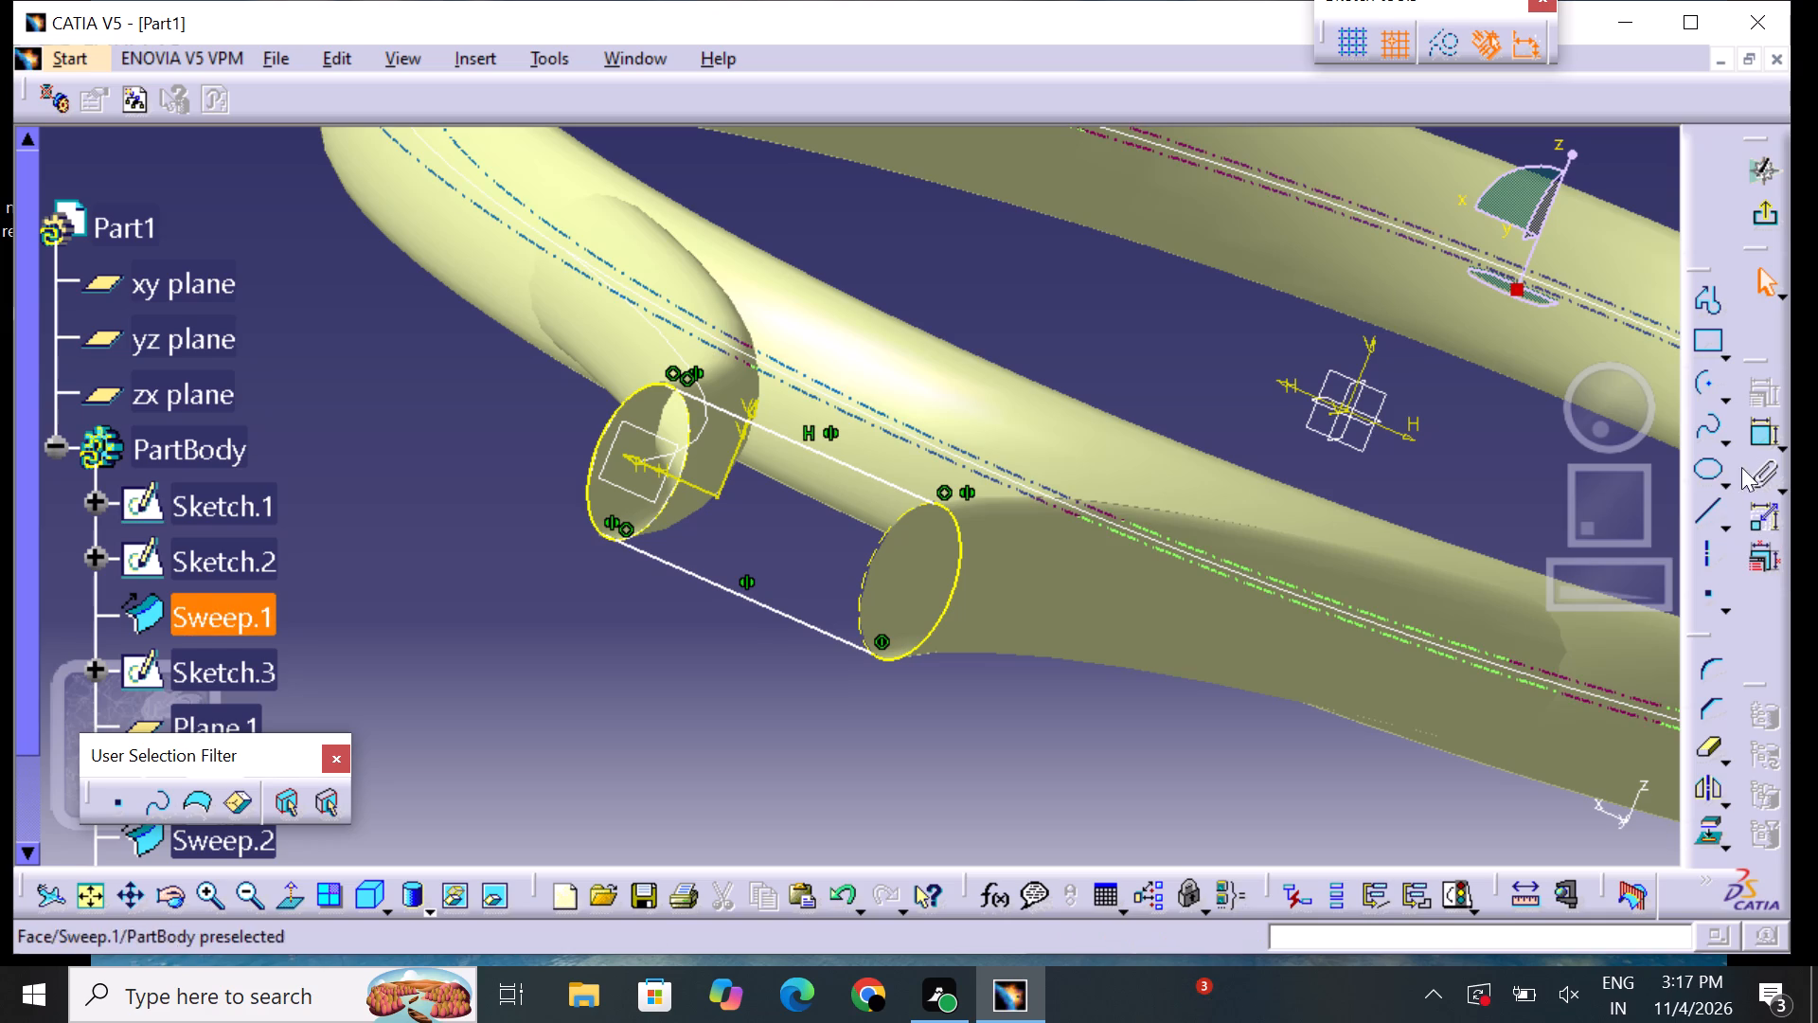
Dimension the length of the upper connecting line between the two arm ends.
{"action": "left_click", "coordinate": [1745, 431]}
{"action": "left_click", "coordinate": [853, 466]}
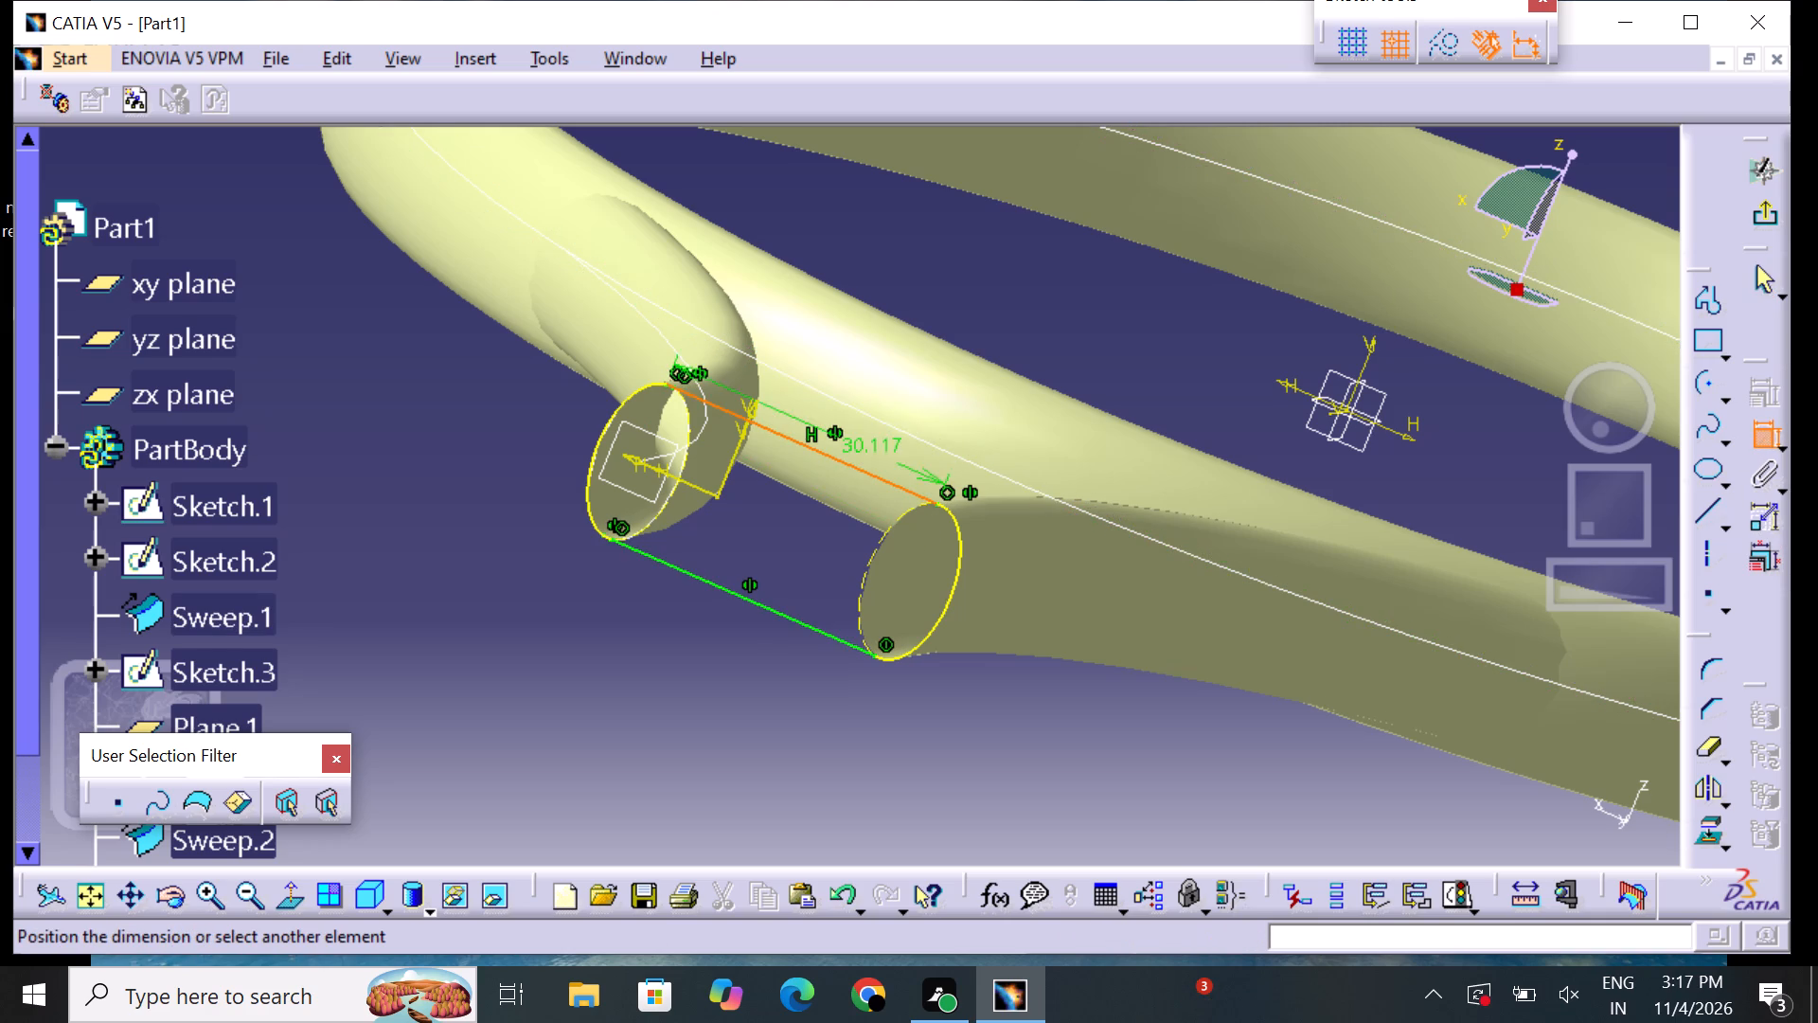
{"action": "left_click", "coordinate": [833, 410]}
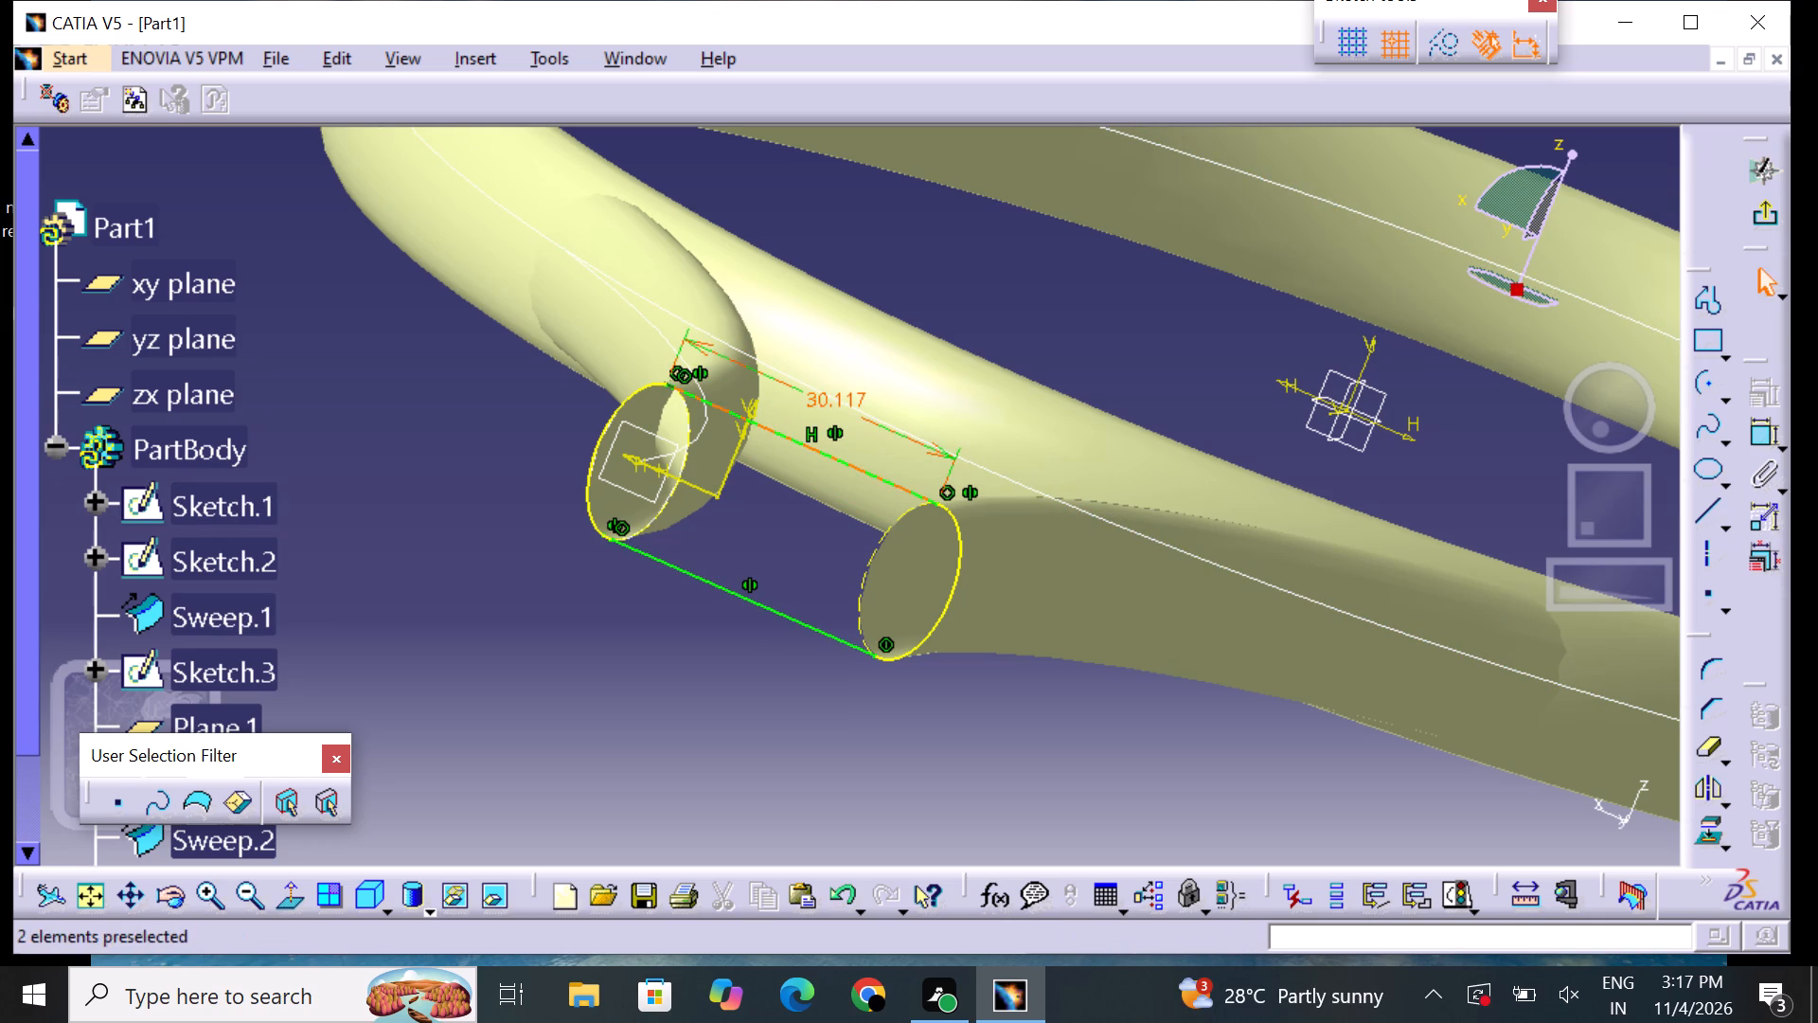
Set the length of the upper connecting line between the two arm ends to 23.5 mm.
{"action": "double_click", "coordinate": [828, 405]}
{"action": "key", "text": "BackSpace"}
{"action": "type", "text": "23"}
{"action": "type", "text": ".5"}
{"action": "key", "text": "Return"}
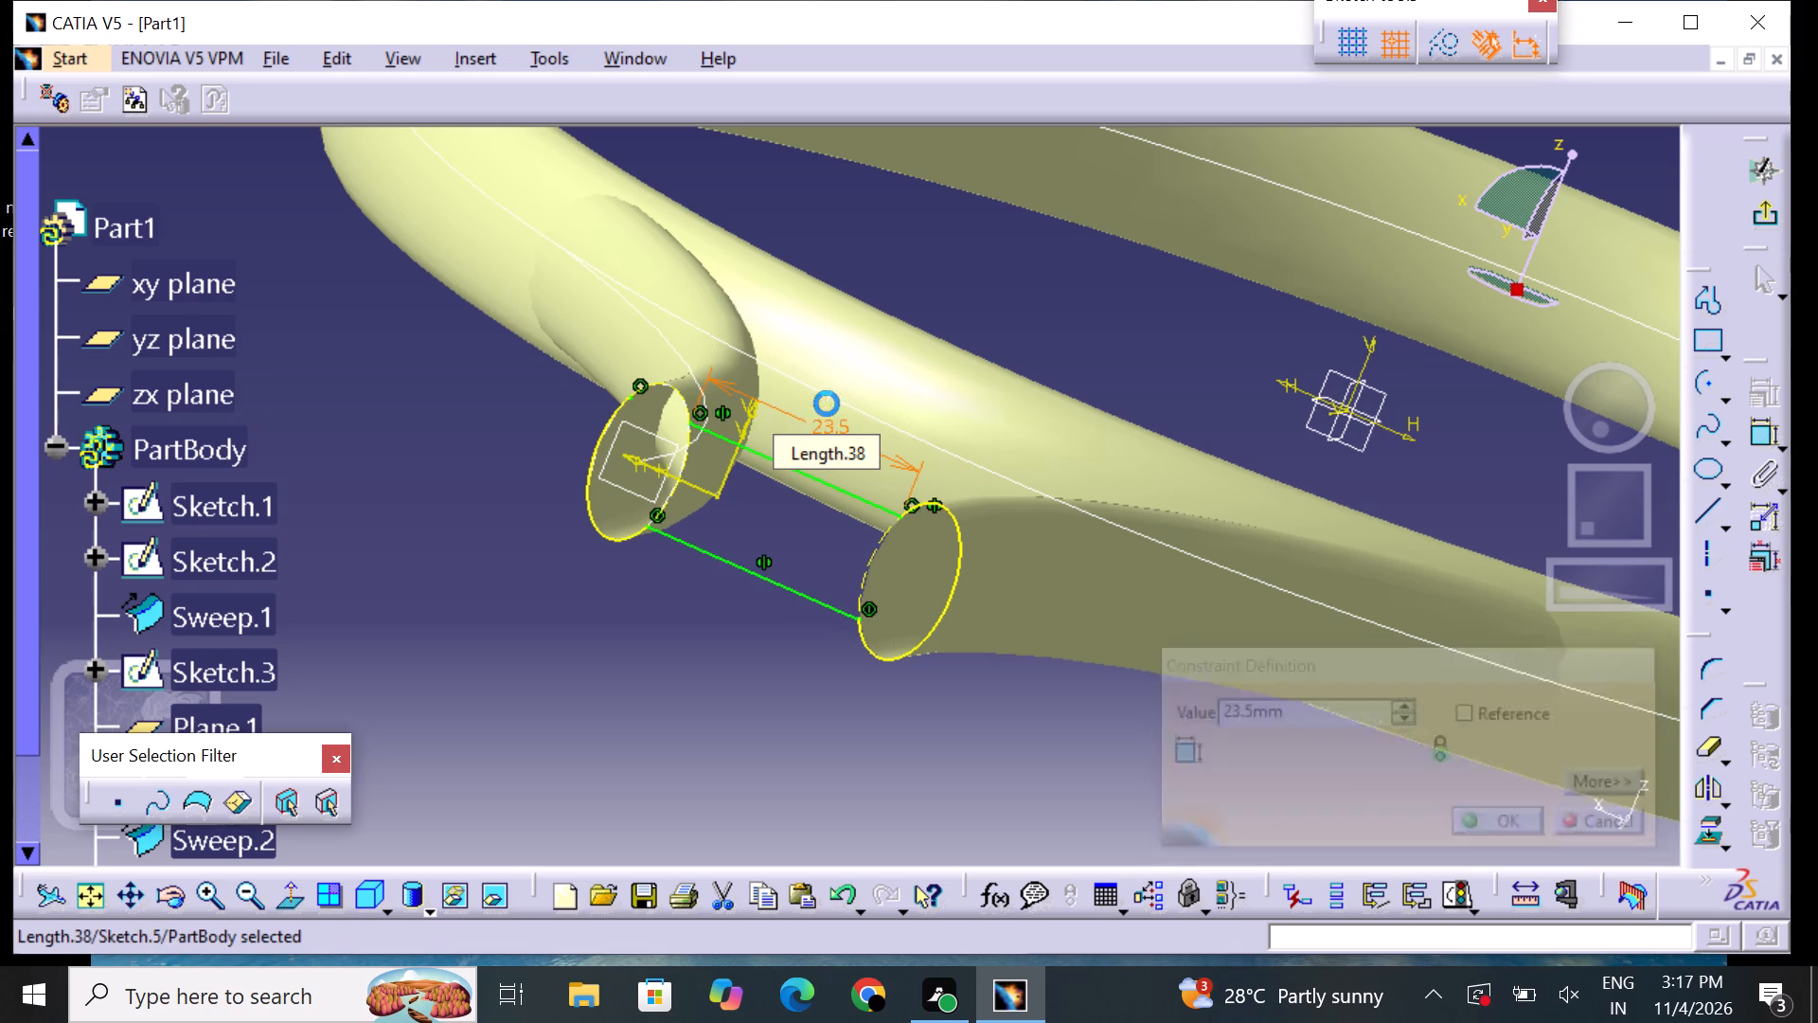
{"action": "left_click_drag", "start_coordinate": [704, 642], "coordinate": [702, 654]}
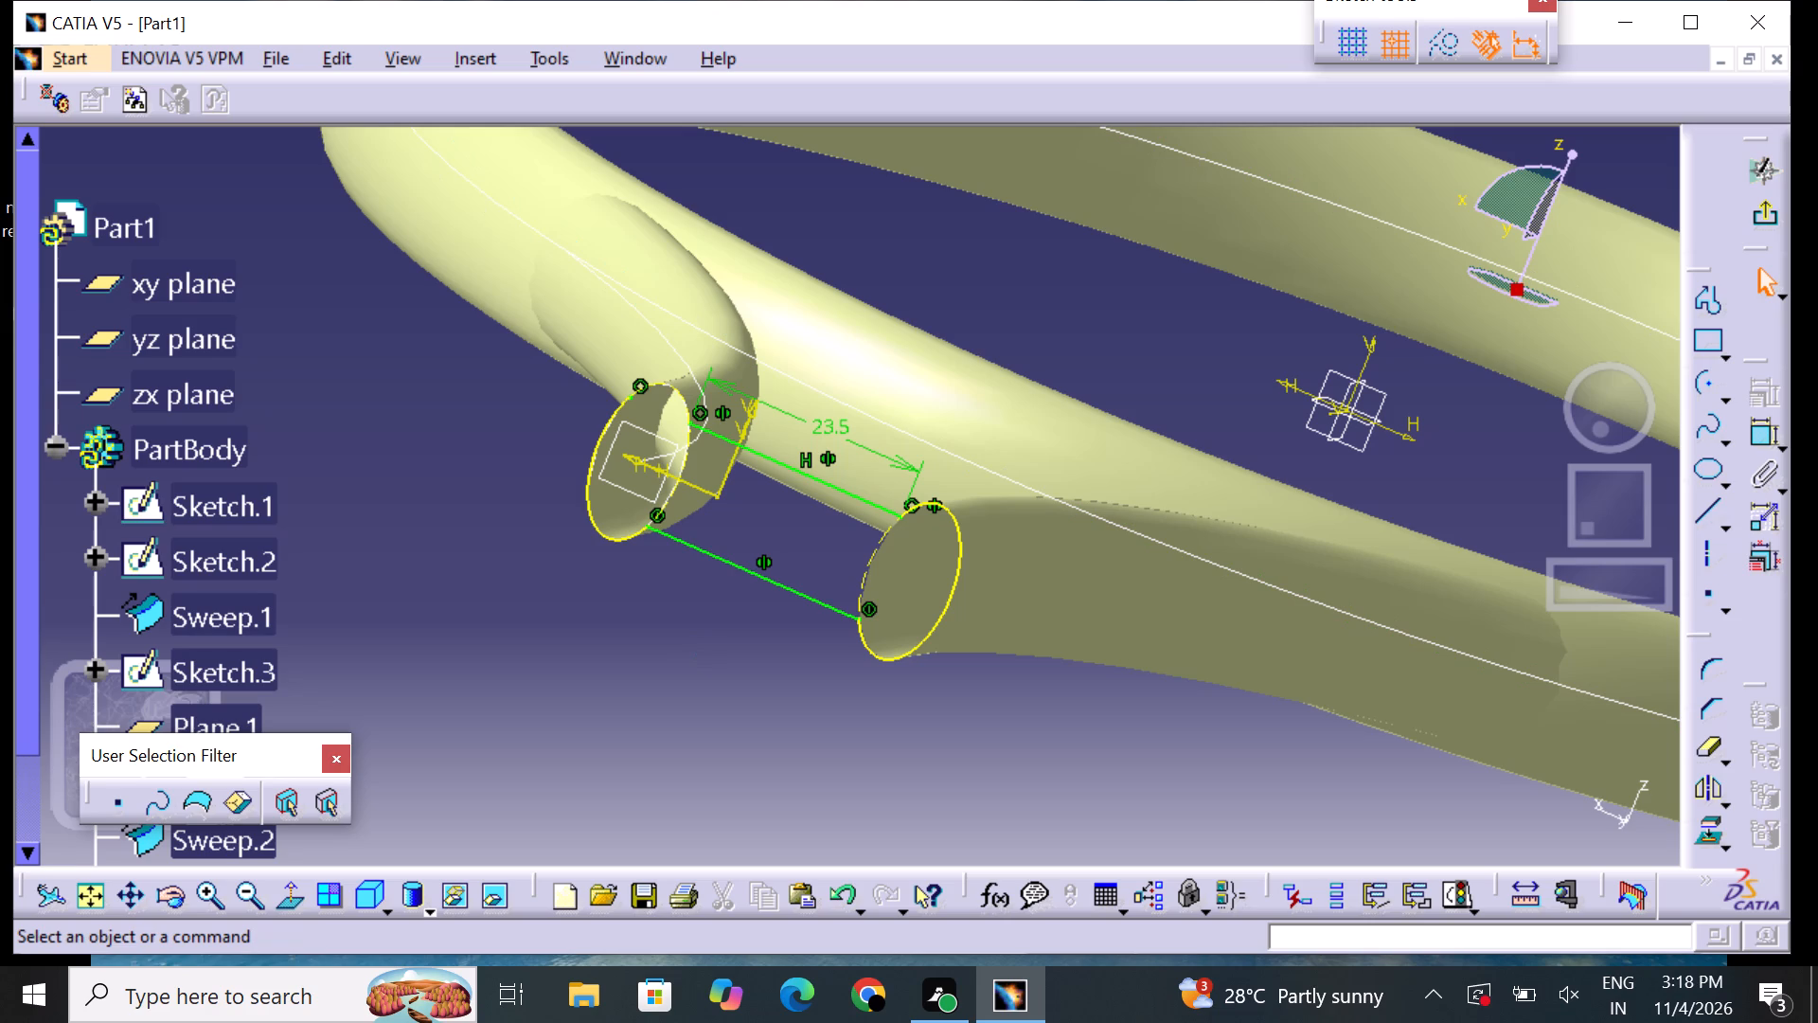
Exit the sketch and examine from several angles how the connecting profile meets the two arms' open ends.
{"action": "left_click", "coordinate": [1764, 223]}
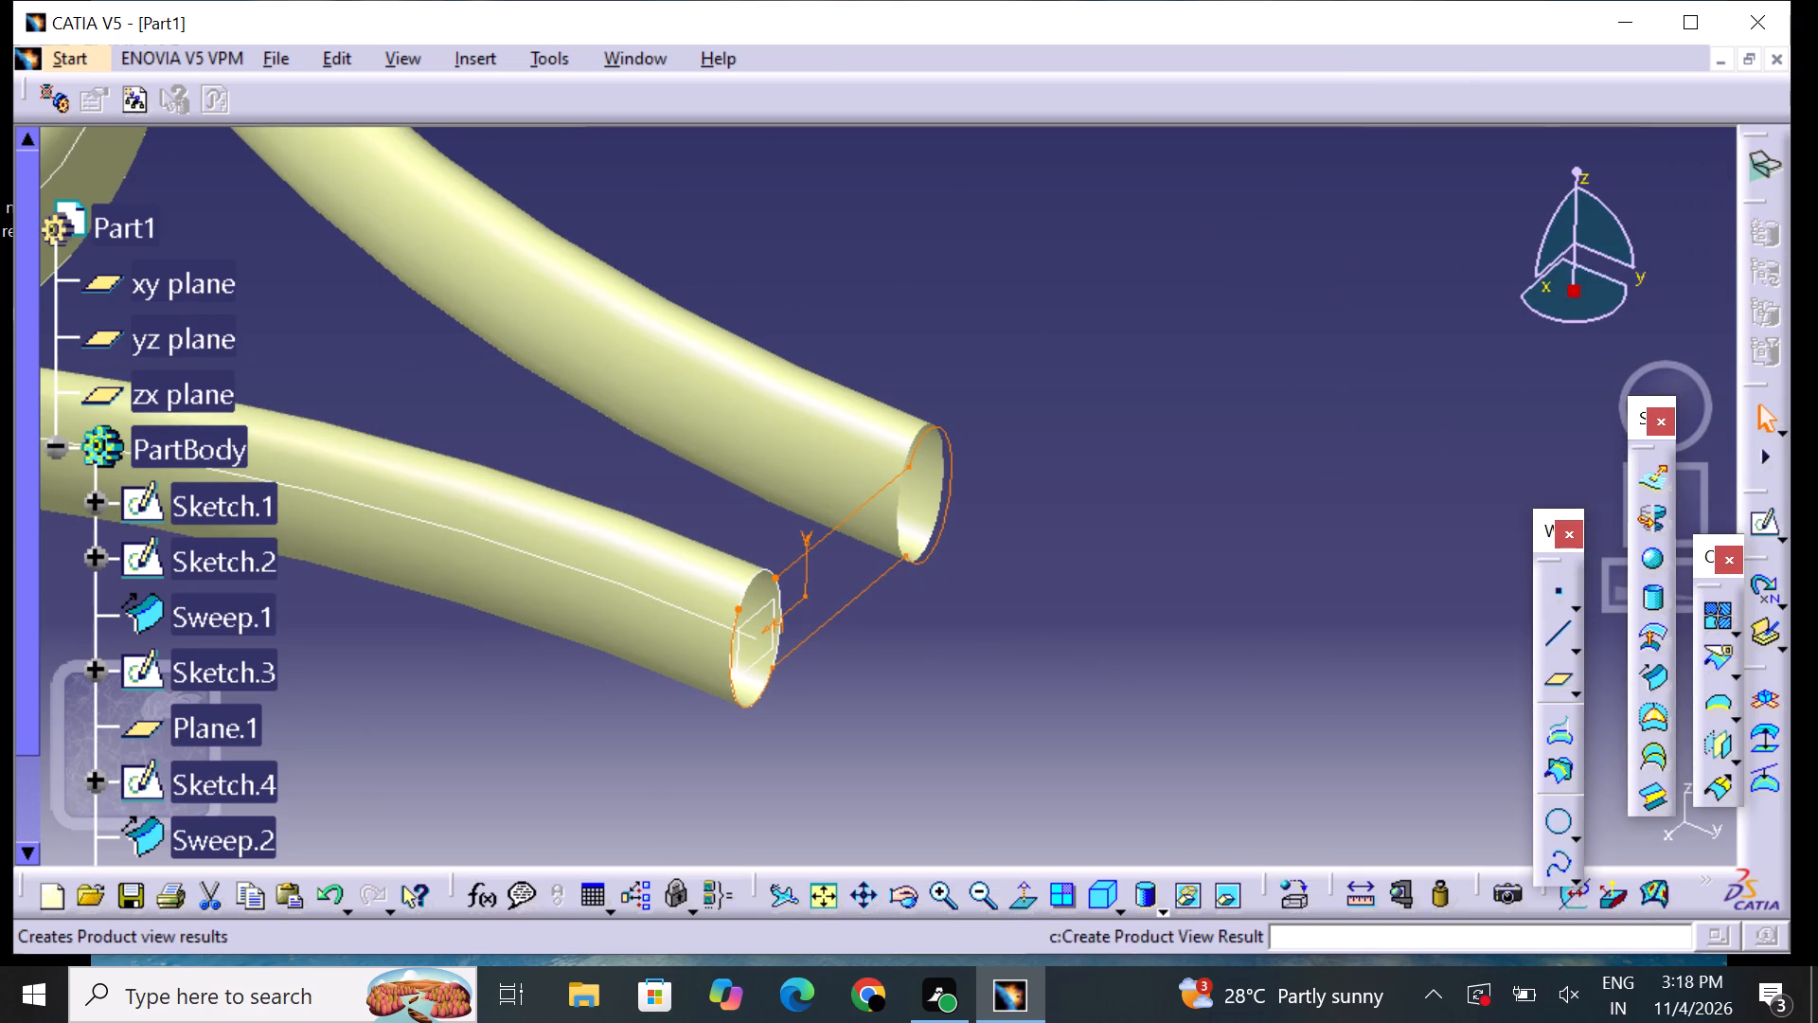
{"action": "middle_click_drag", "start_coordinate": [1273, 501], "coordinate": [1449, 294]}
{"action": "middle_click_drag", "start_coordinate": [815, 502], "coordinate": [816, 502]}
{"action": "right_click_drag", "start_coordinate": [816, 502], "coordinate": [904, 533]}
{"action": "middle_click_drag", "start_coordinate": [816, 502], "coordinate": [904, 533]}
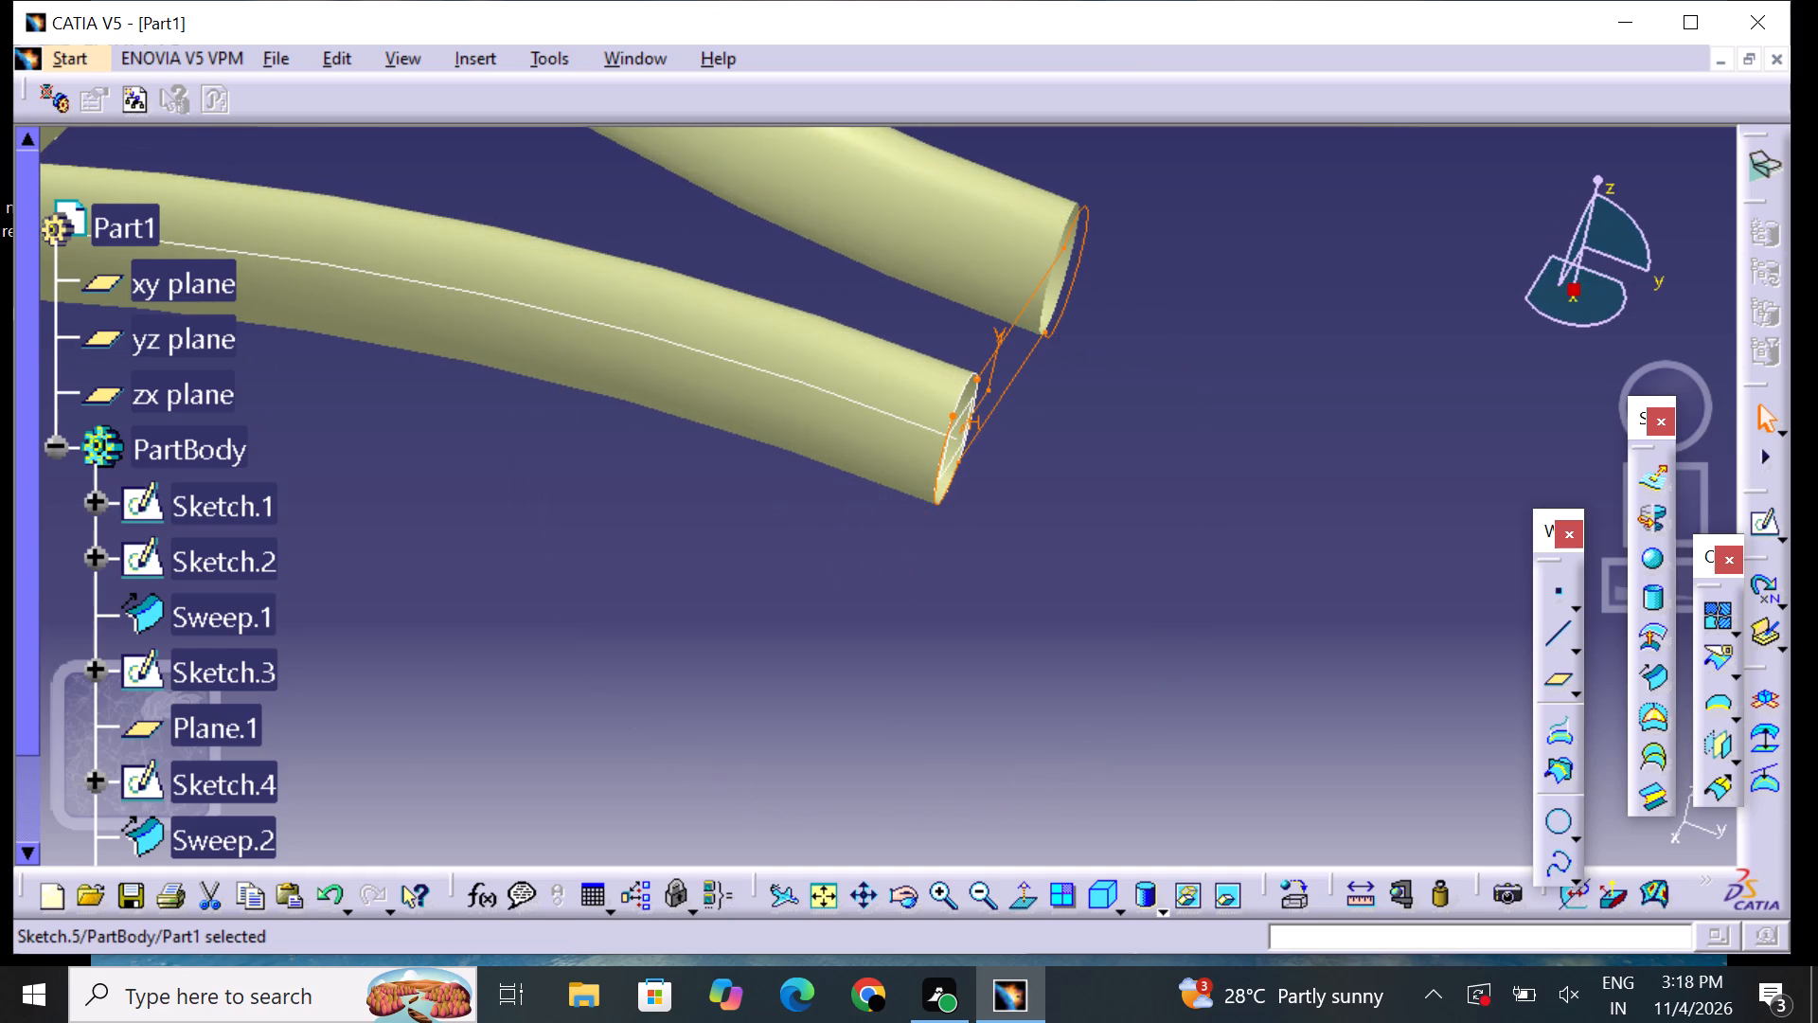
{"action": "middle_click_drag", "start_coordinate": [1194, 521], "coordinate": [977, 481]}
{"action": "right_click_drag", "start_coordinate": [1194, 521], "coordinate": [977, 481]}
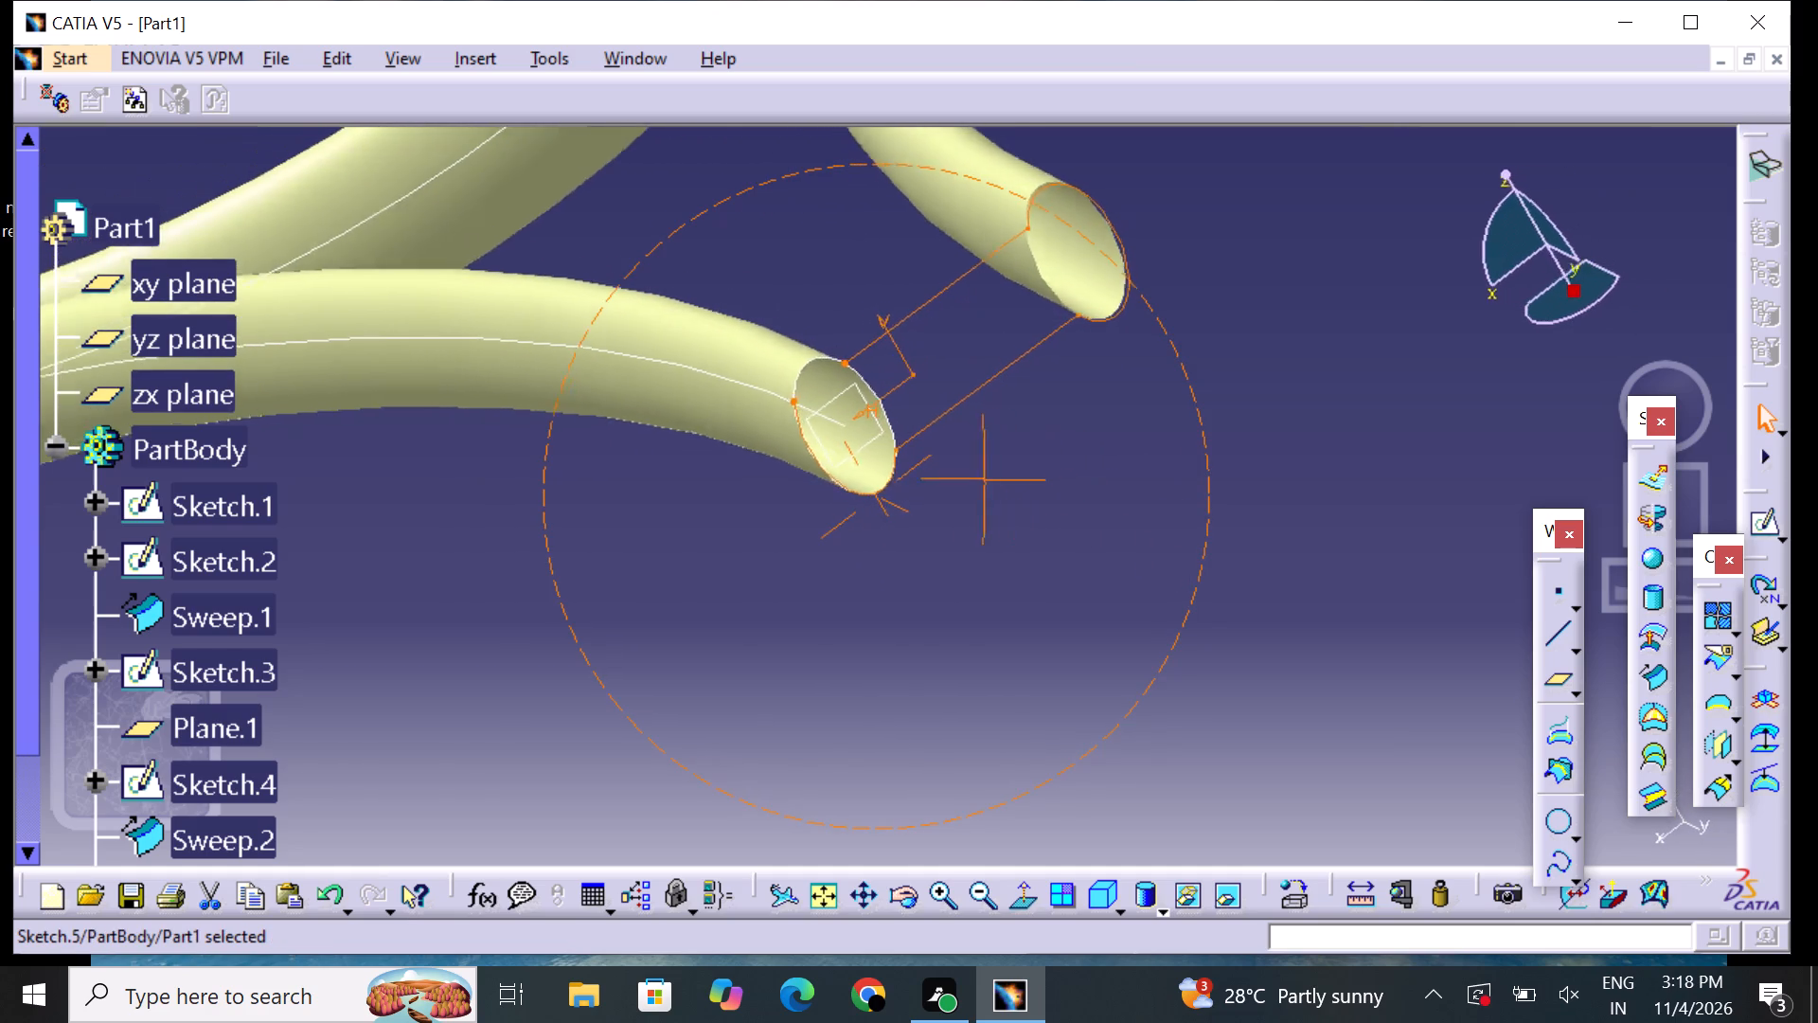
{"action": "middle_click_drag", "start_coordinate": [977, 481], "coordinate": [917, 493]}
{"action": "right_click_drag", "start_coordinate": [977, 481], "coordinate": [917, 493]}
{"action": "middle_click_drag", "start_coordinate": [668, 551], "coordinate": [746, 507]}
{"action": "right_click_drag", "start_coordinate": [668, 551], "coordinate": [746, 507]}
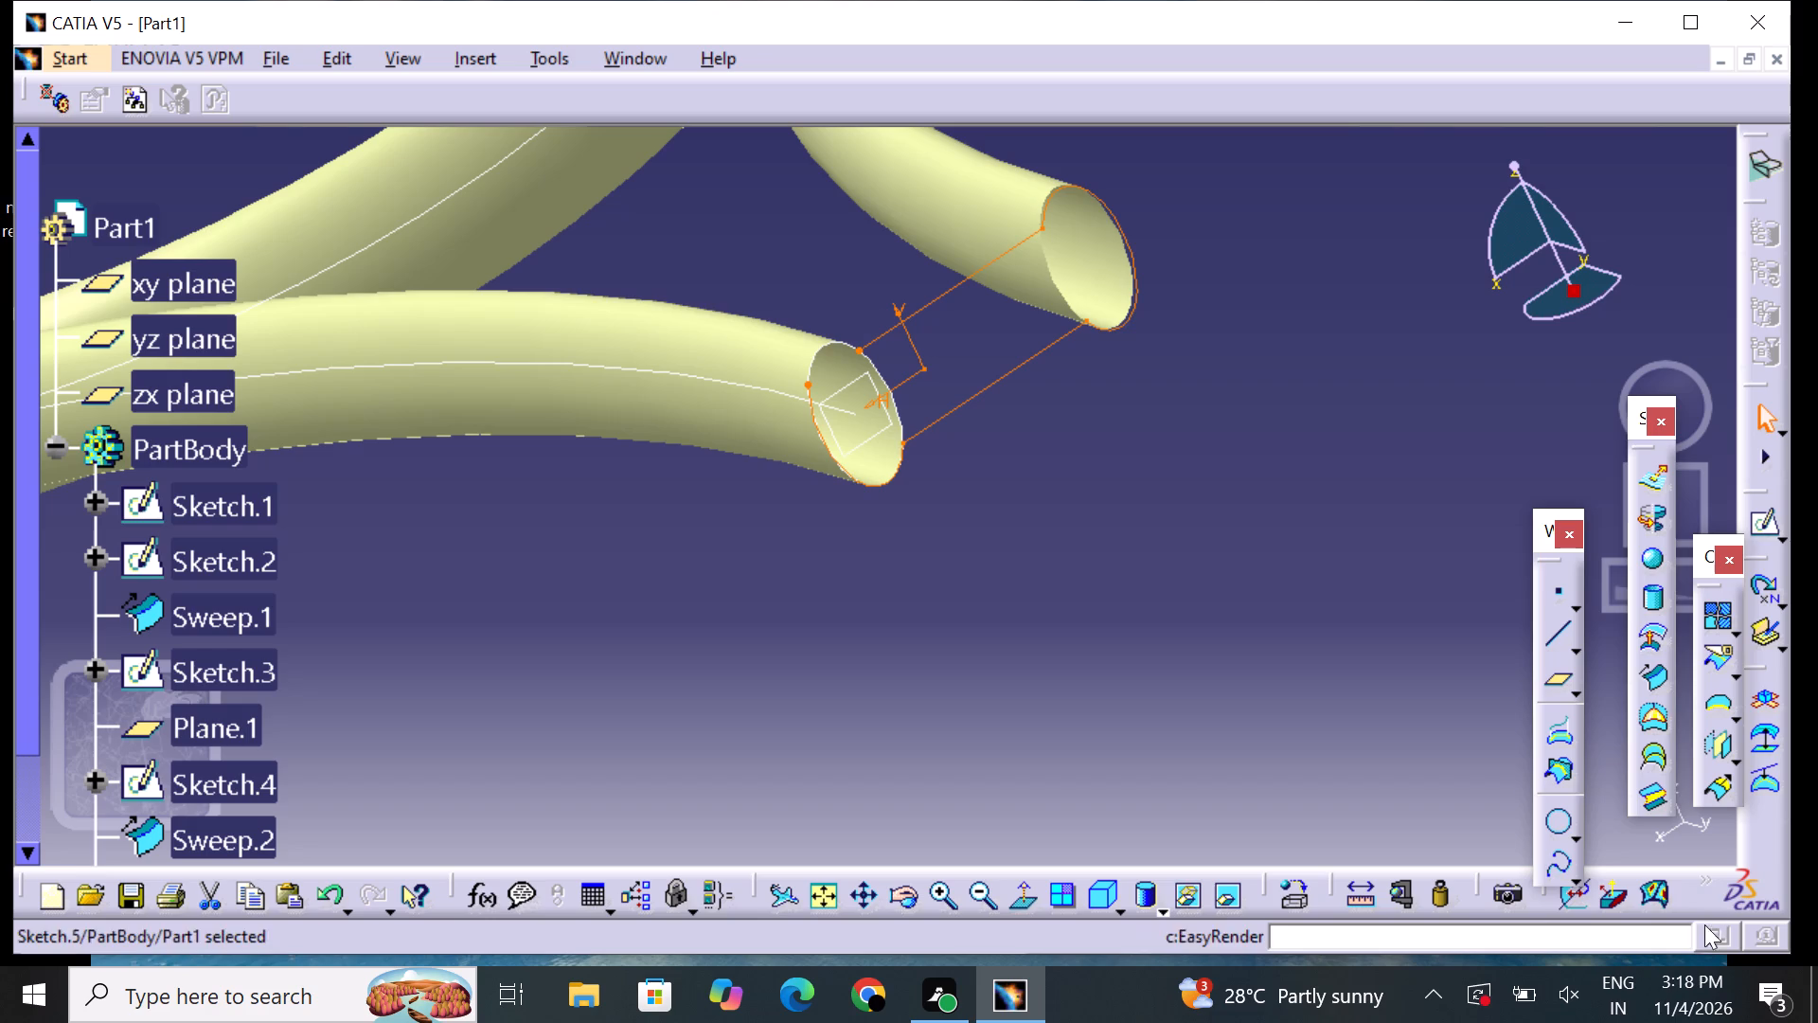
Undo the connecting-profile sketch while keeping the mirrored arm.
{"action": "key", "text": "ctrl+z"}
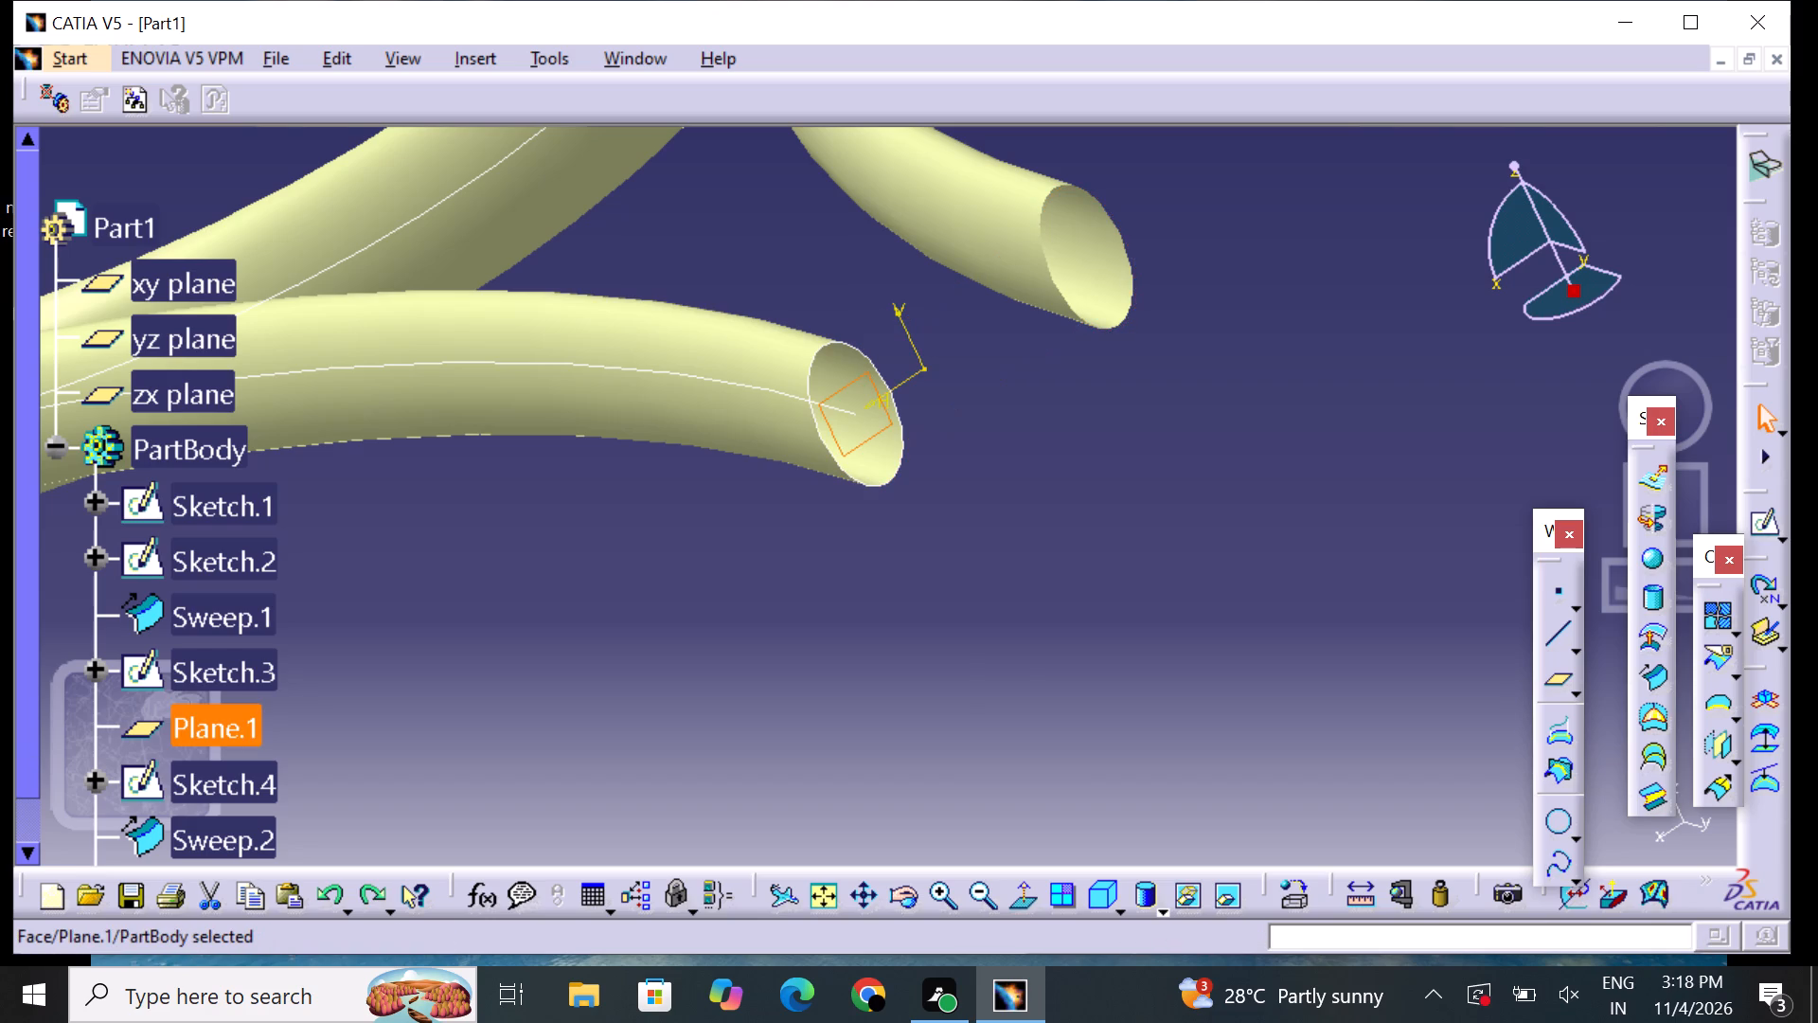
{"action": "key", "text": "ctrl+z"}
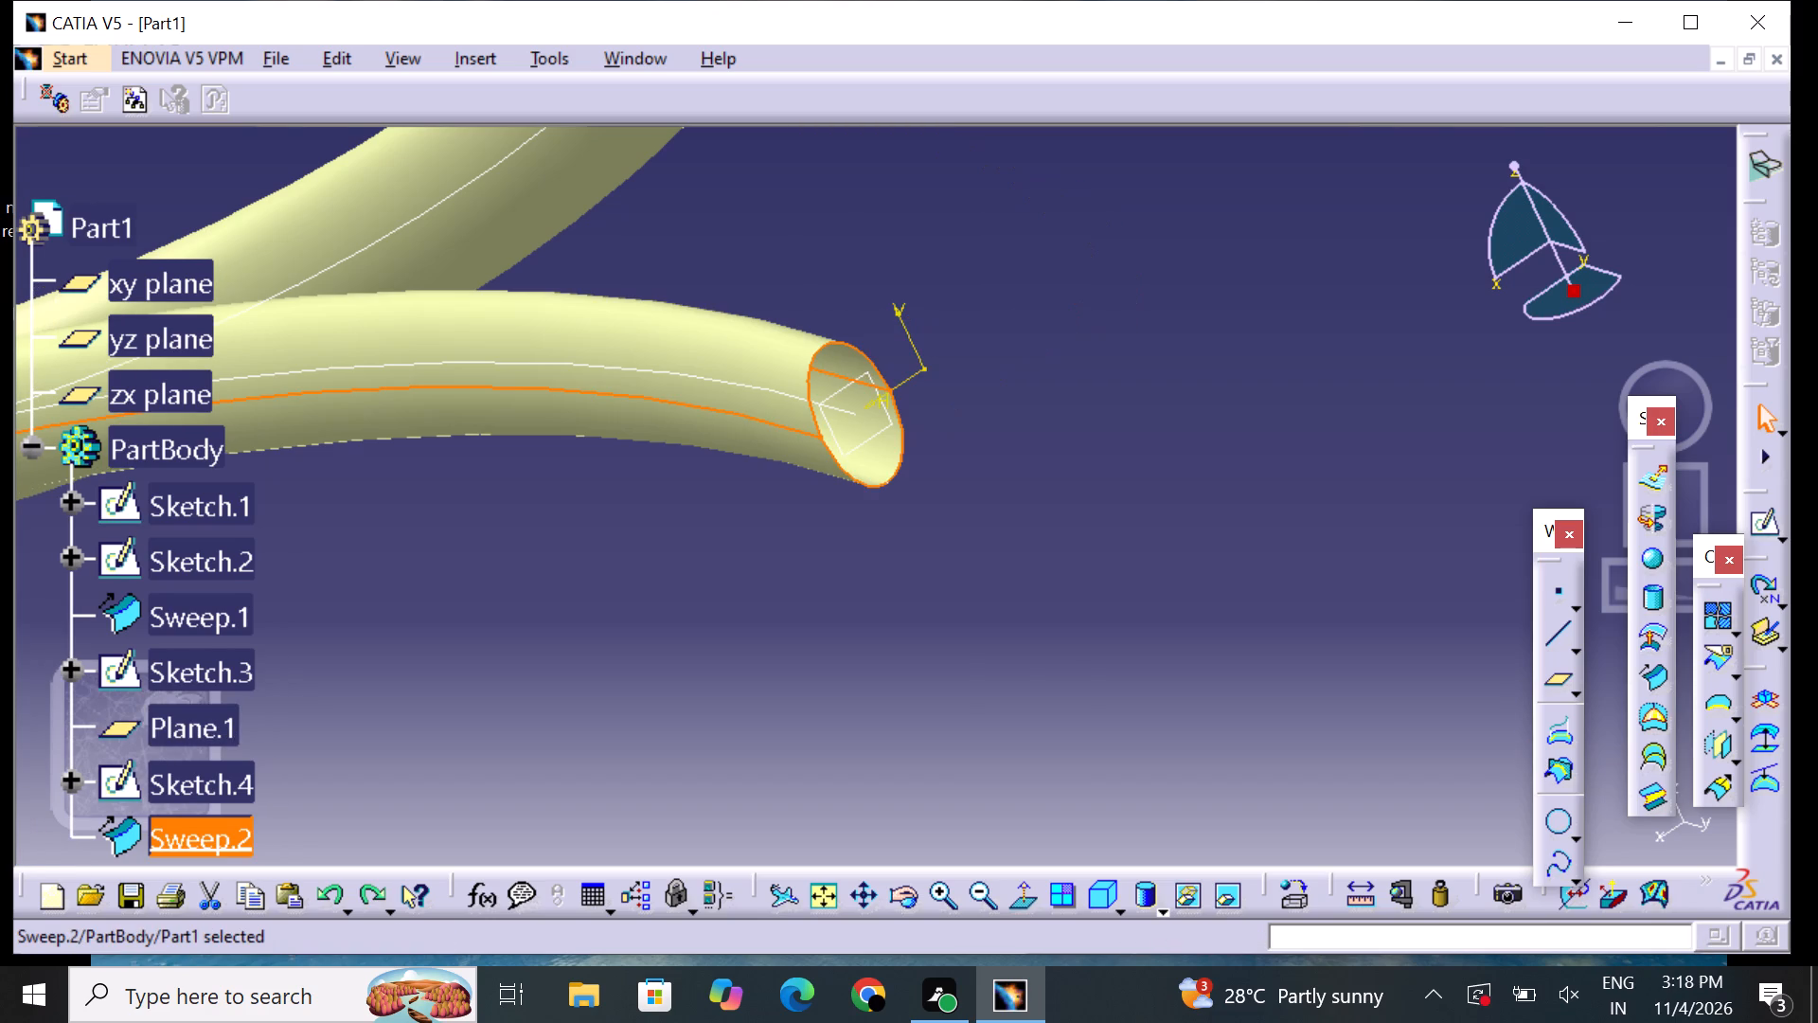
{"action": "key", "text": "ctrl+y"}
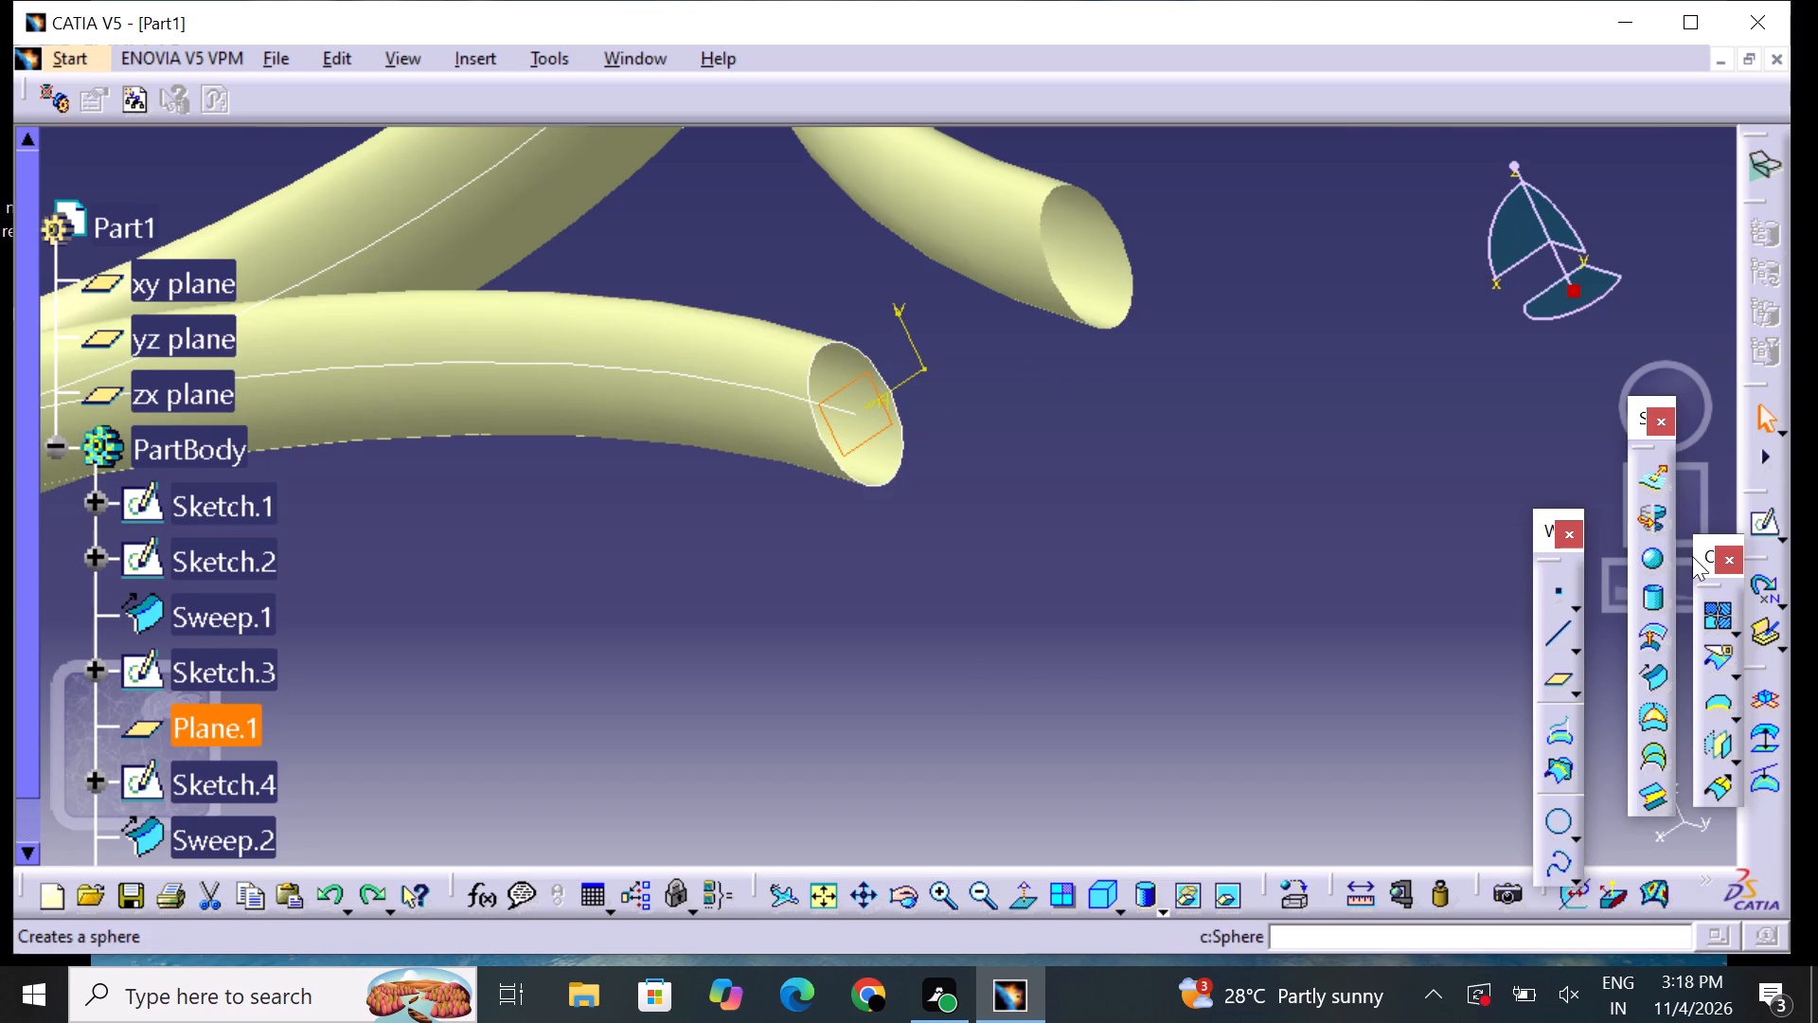
Open a new sketch on Plane.1 and face the two open arm ends squarely from the opposite side.
{"action": "left_click", "coordinate": [1763, 520]}
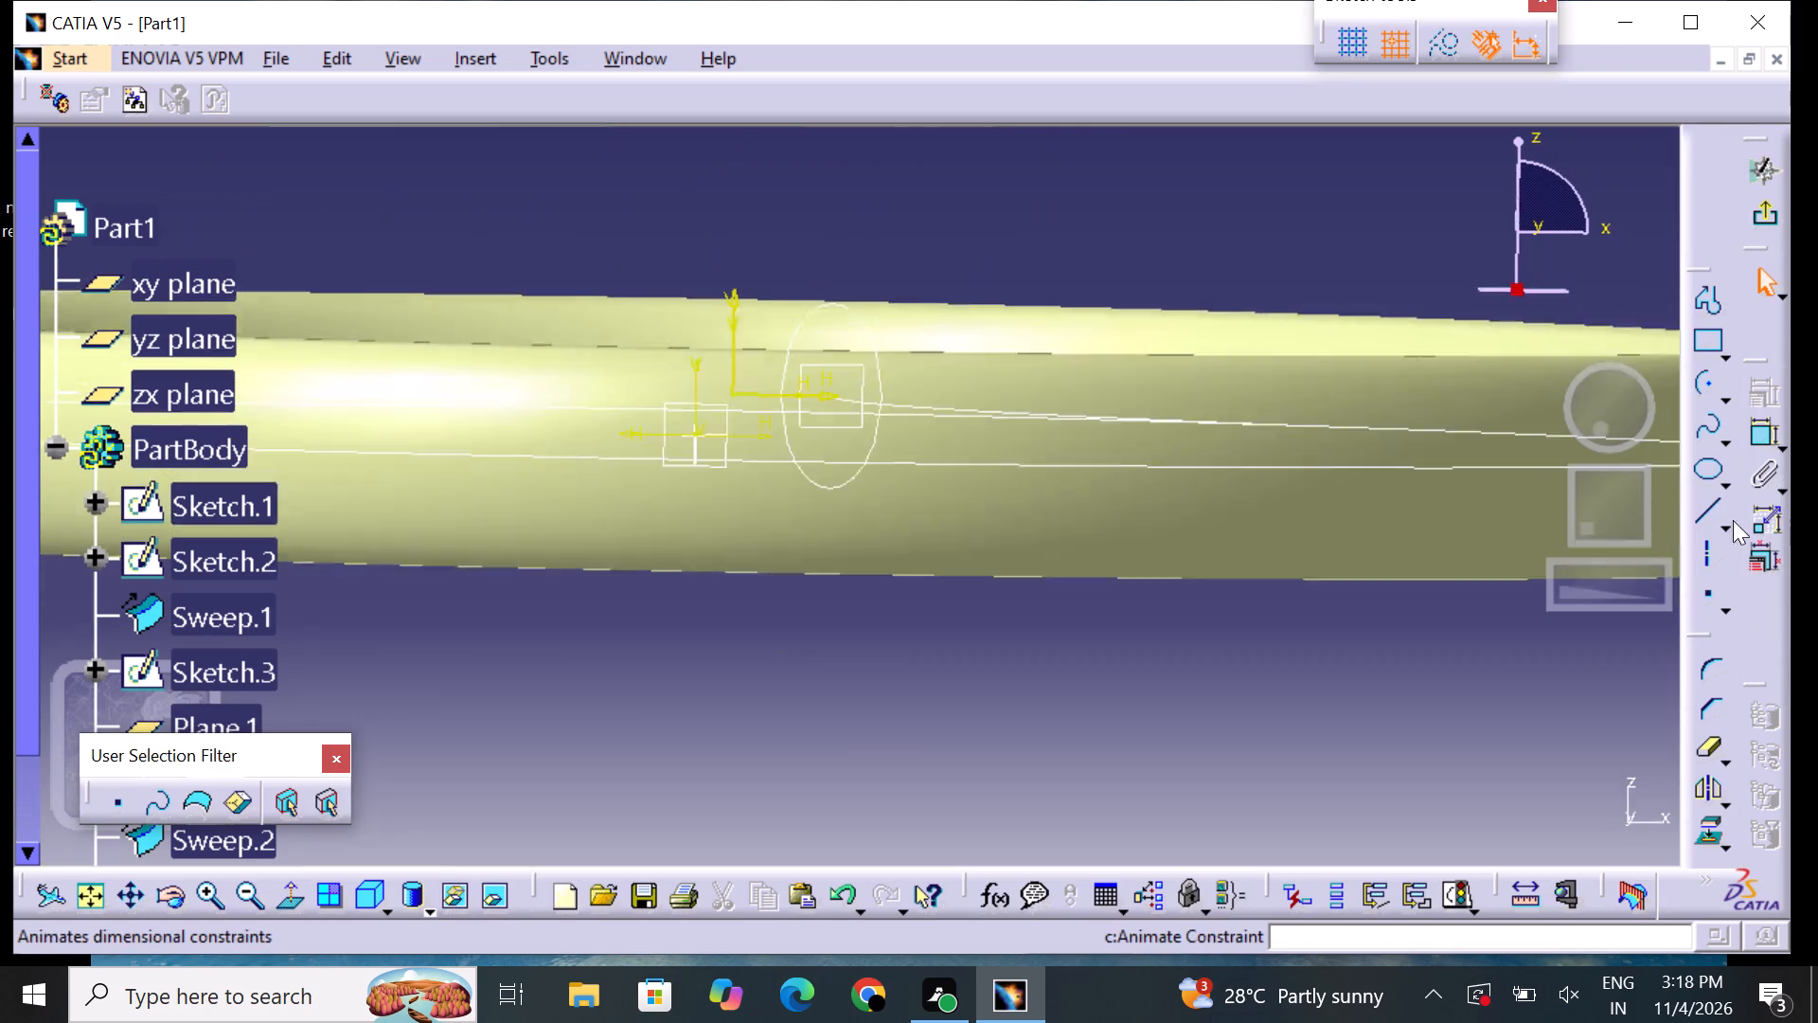
{"action": "middle_click_drag", "start_coordinate": [977, 682], "coordinate": [1127, 619]}
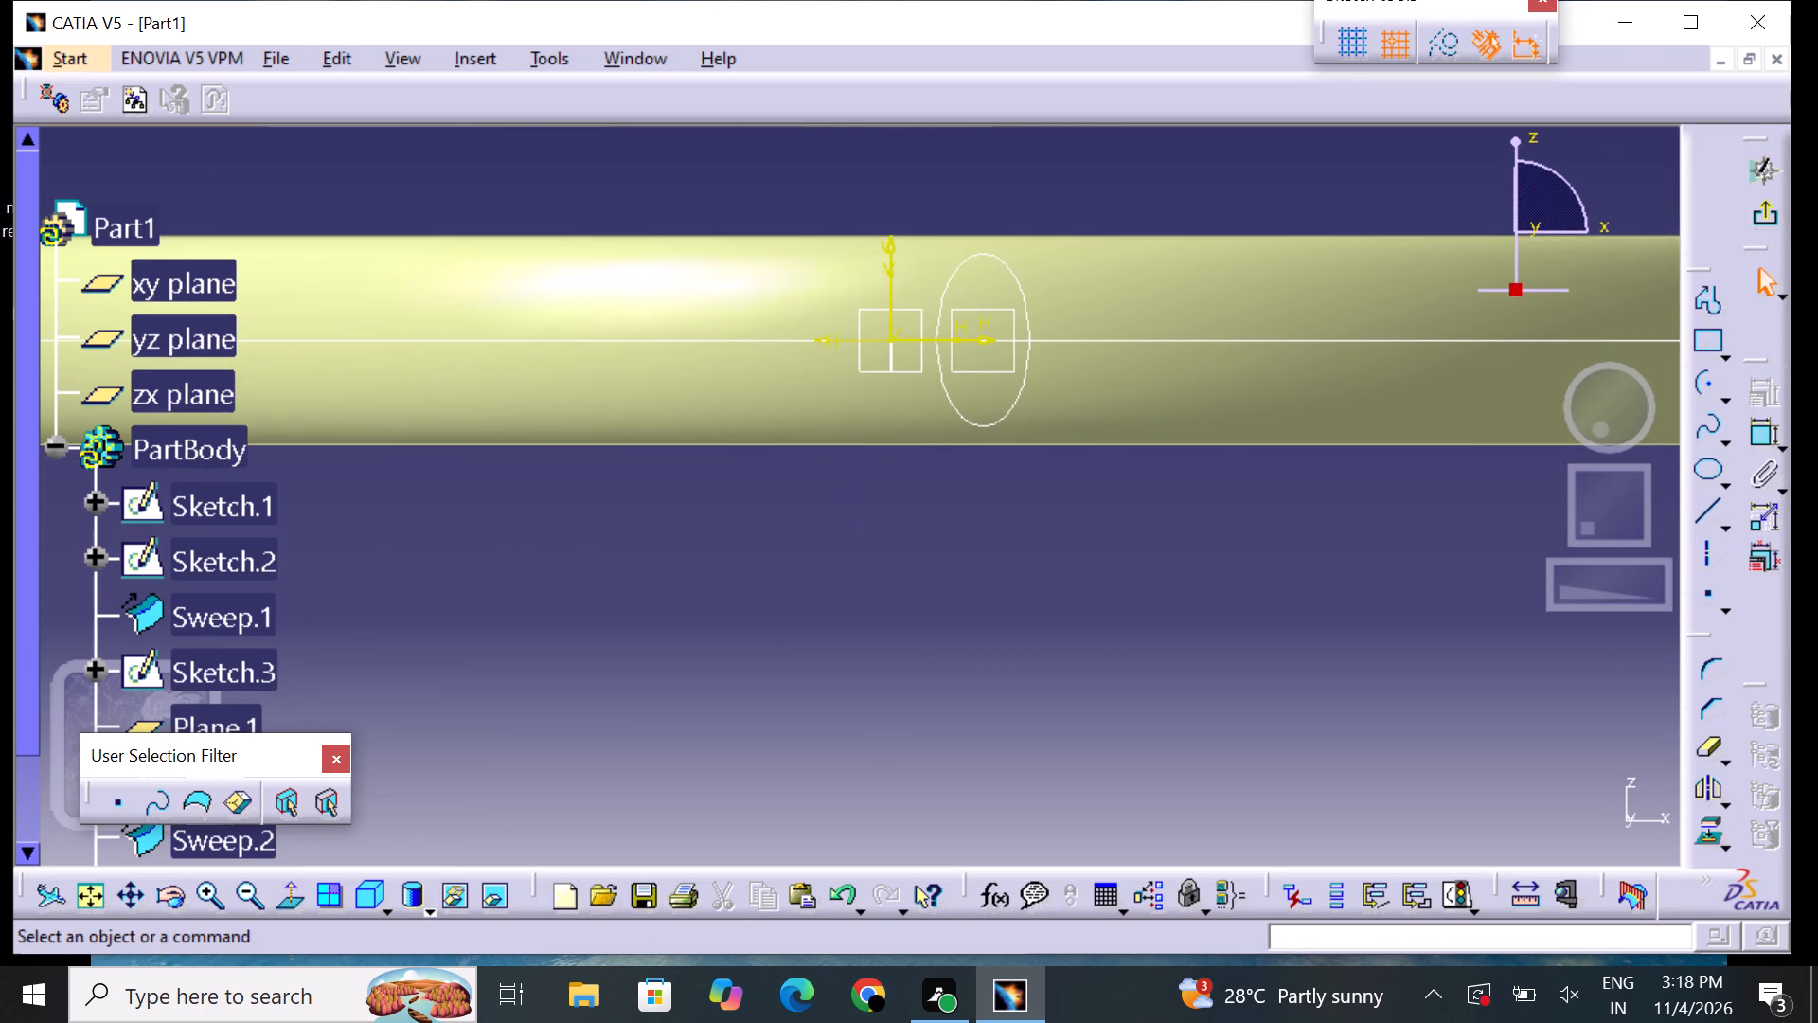
{"action": "left_click", "coordinate": [289, 902]}
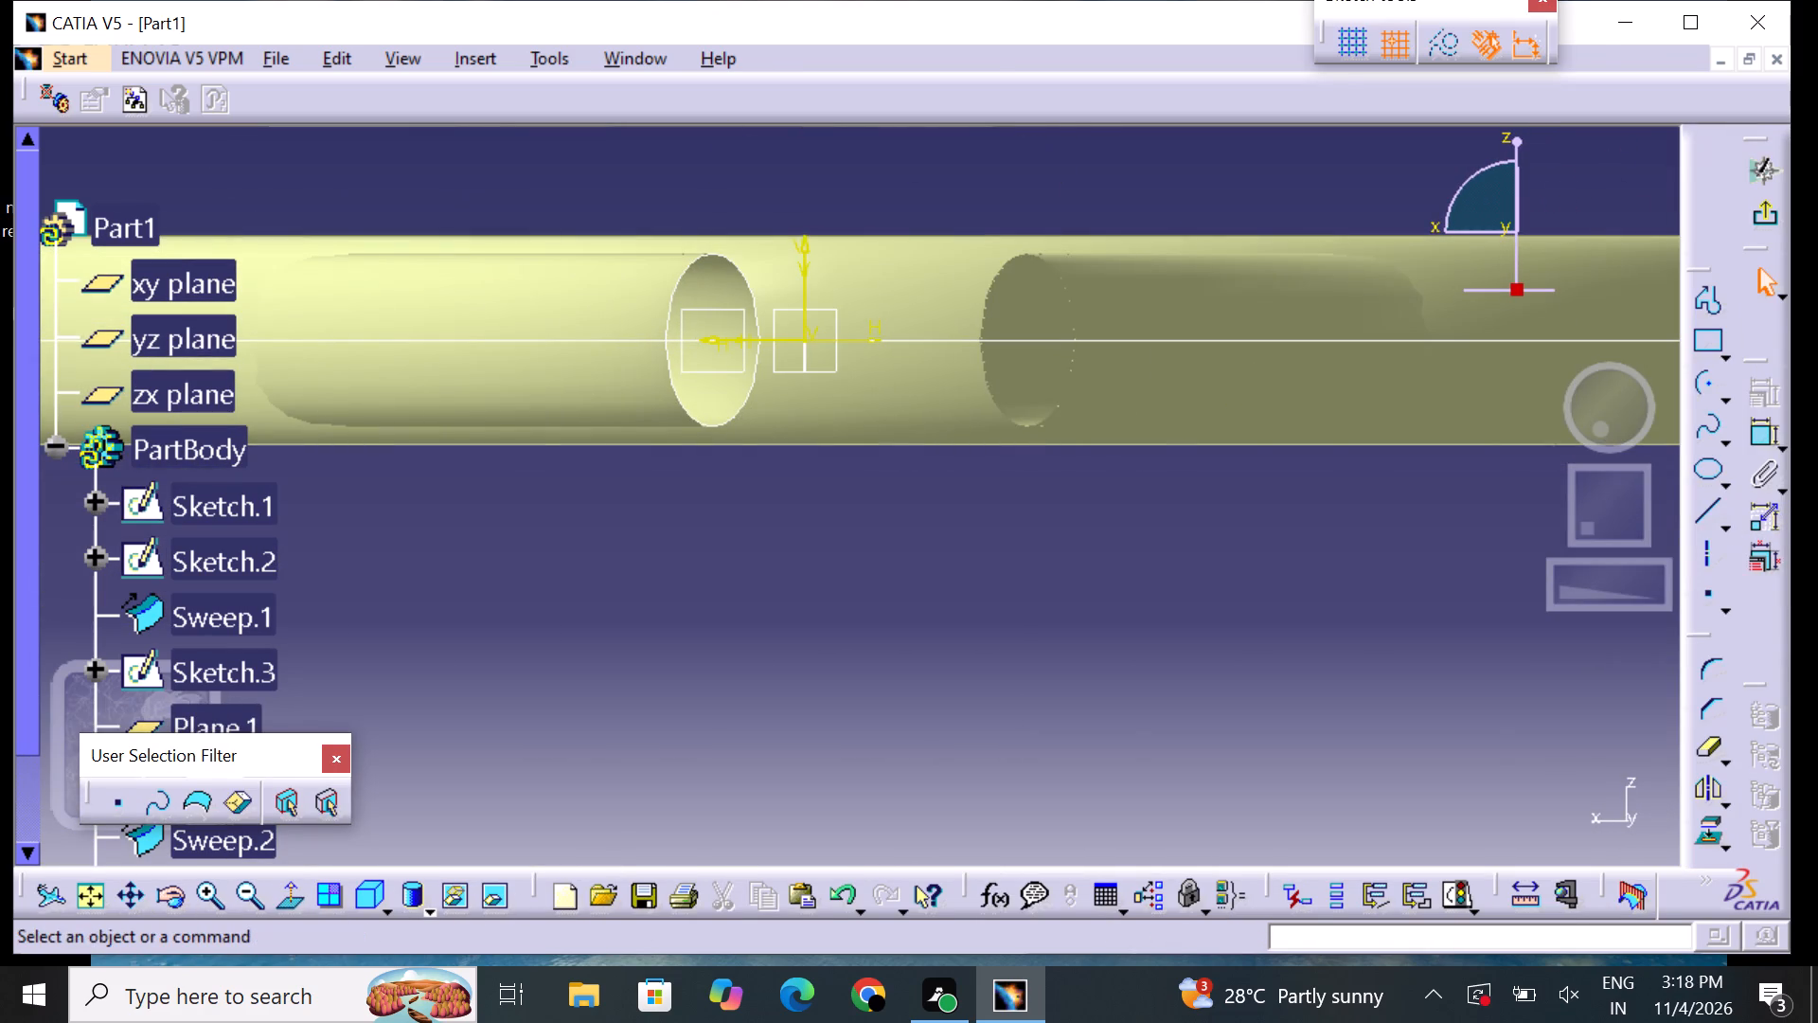
{"action": "middle_click_drag", "start_coordinate": [959, 675], "coordinate": [822, 730]}
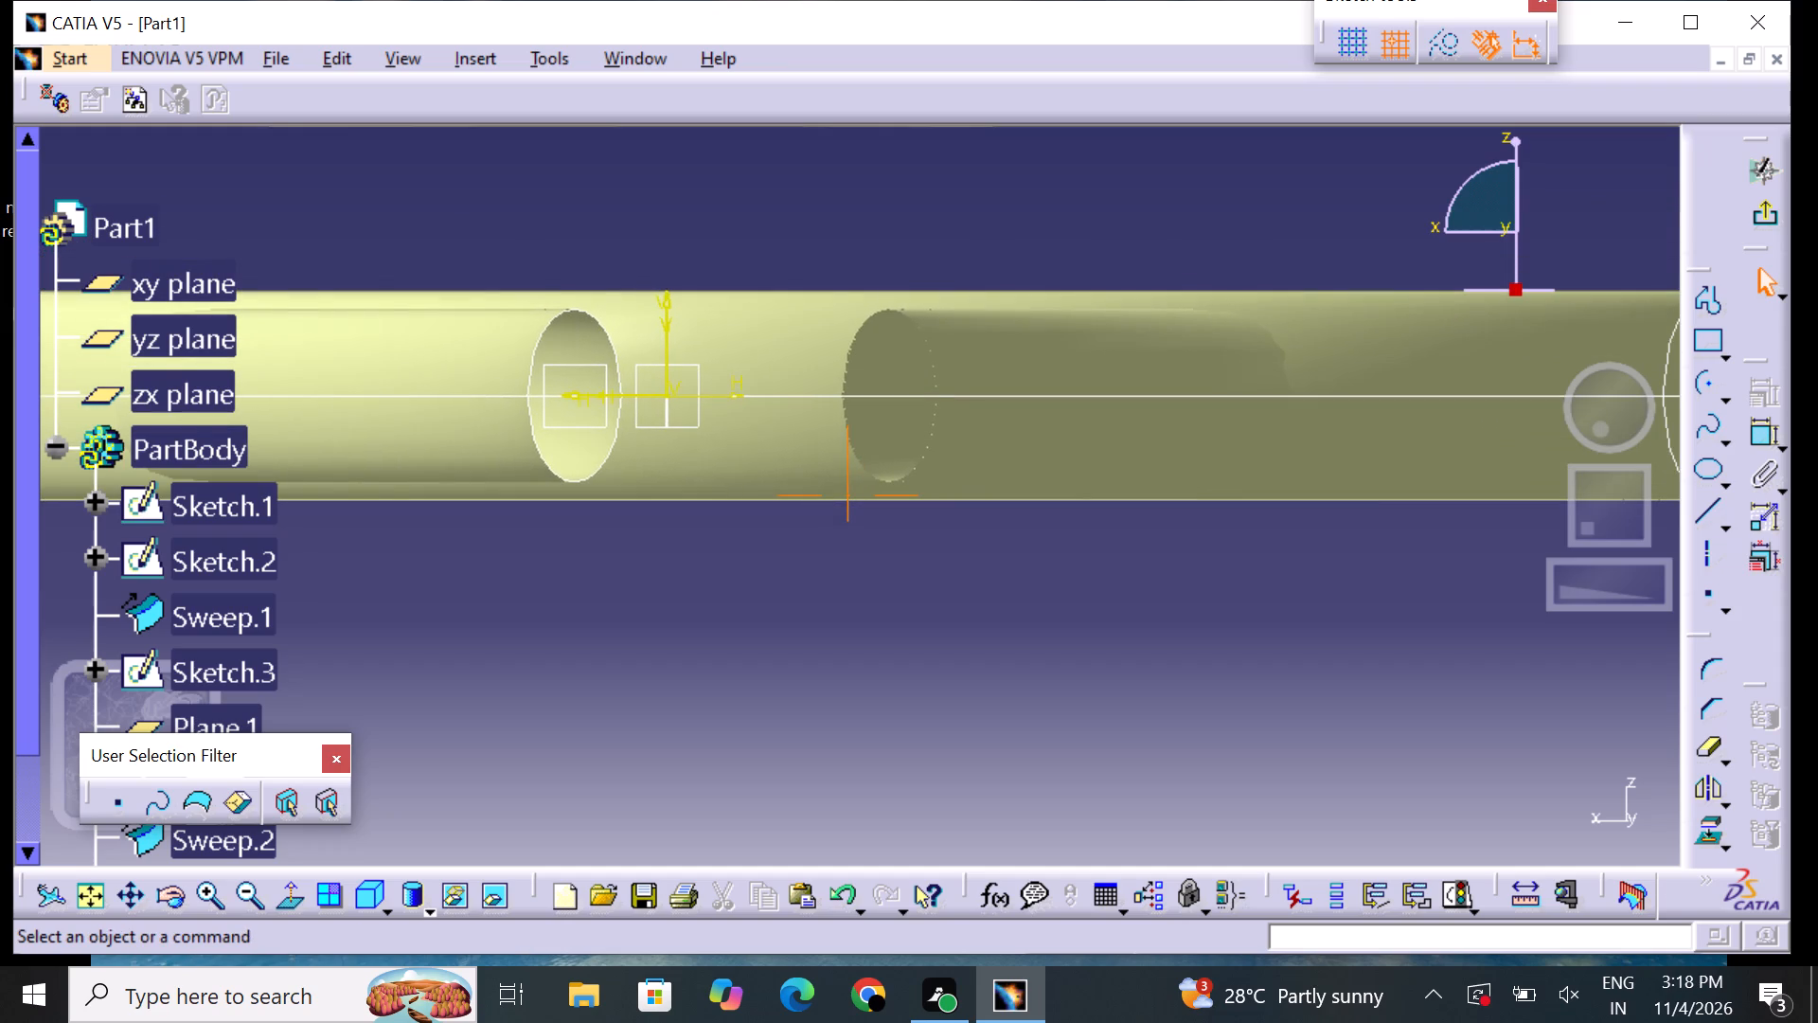
Project the open-end edges of both the Sweep.2 arm and the mirrored arm onto the sketch plane.
{"action": "double_click", "coordinate": [1712, 836]}
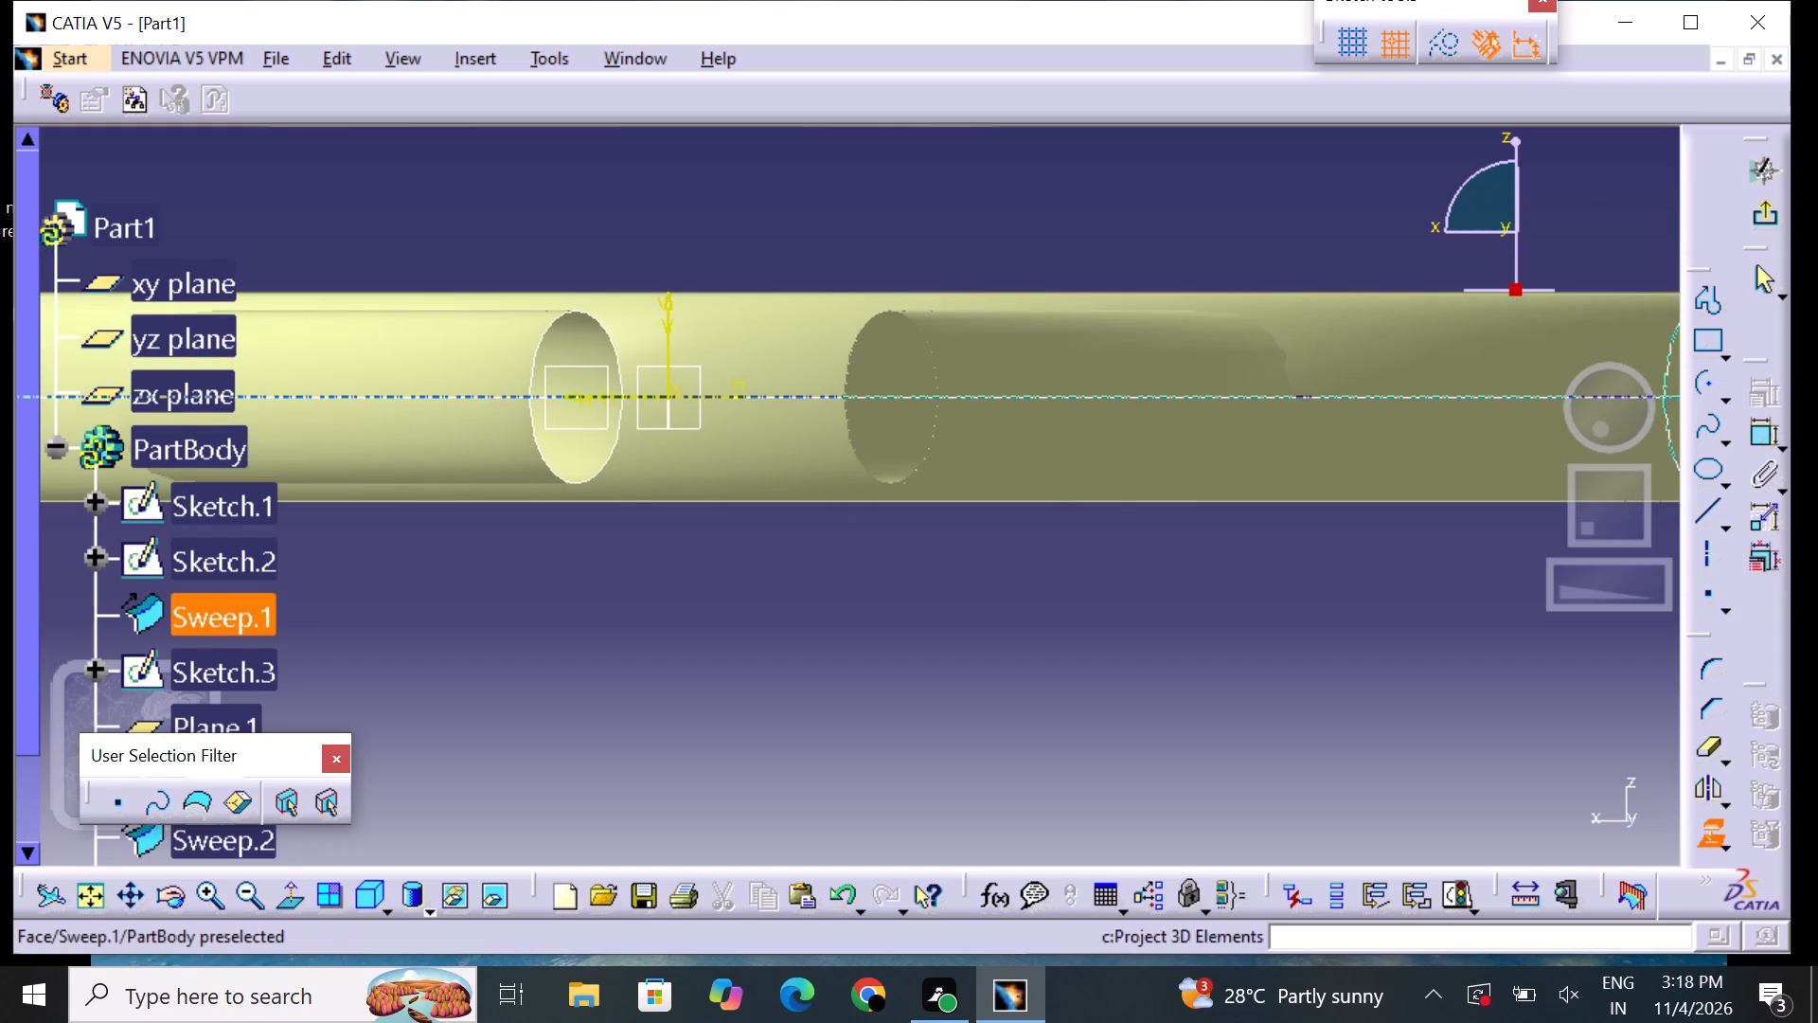
{"action": "left_click", "coordinate": [598, 466]}
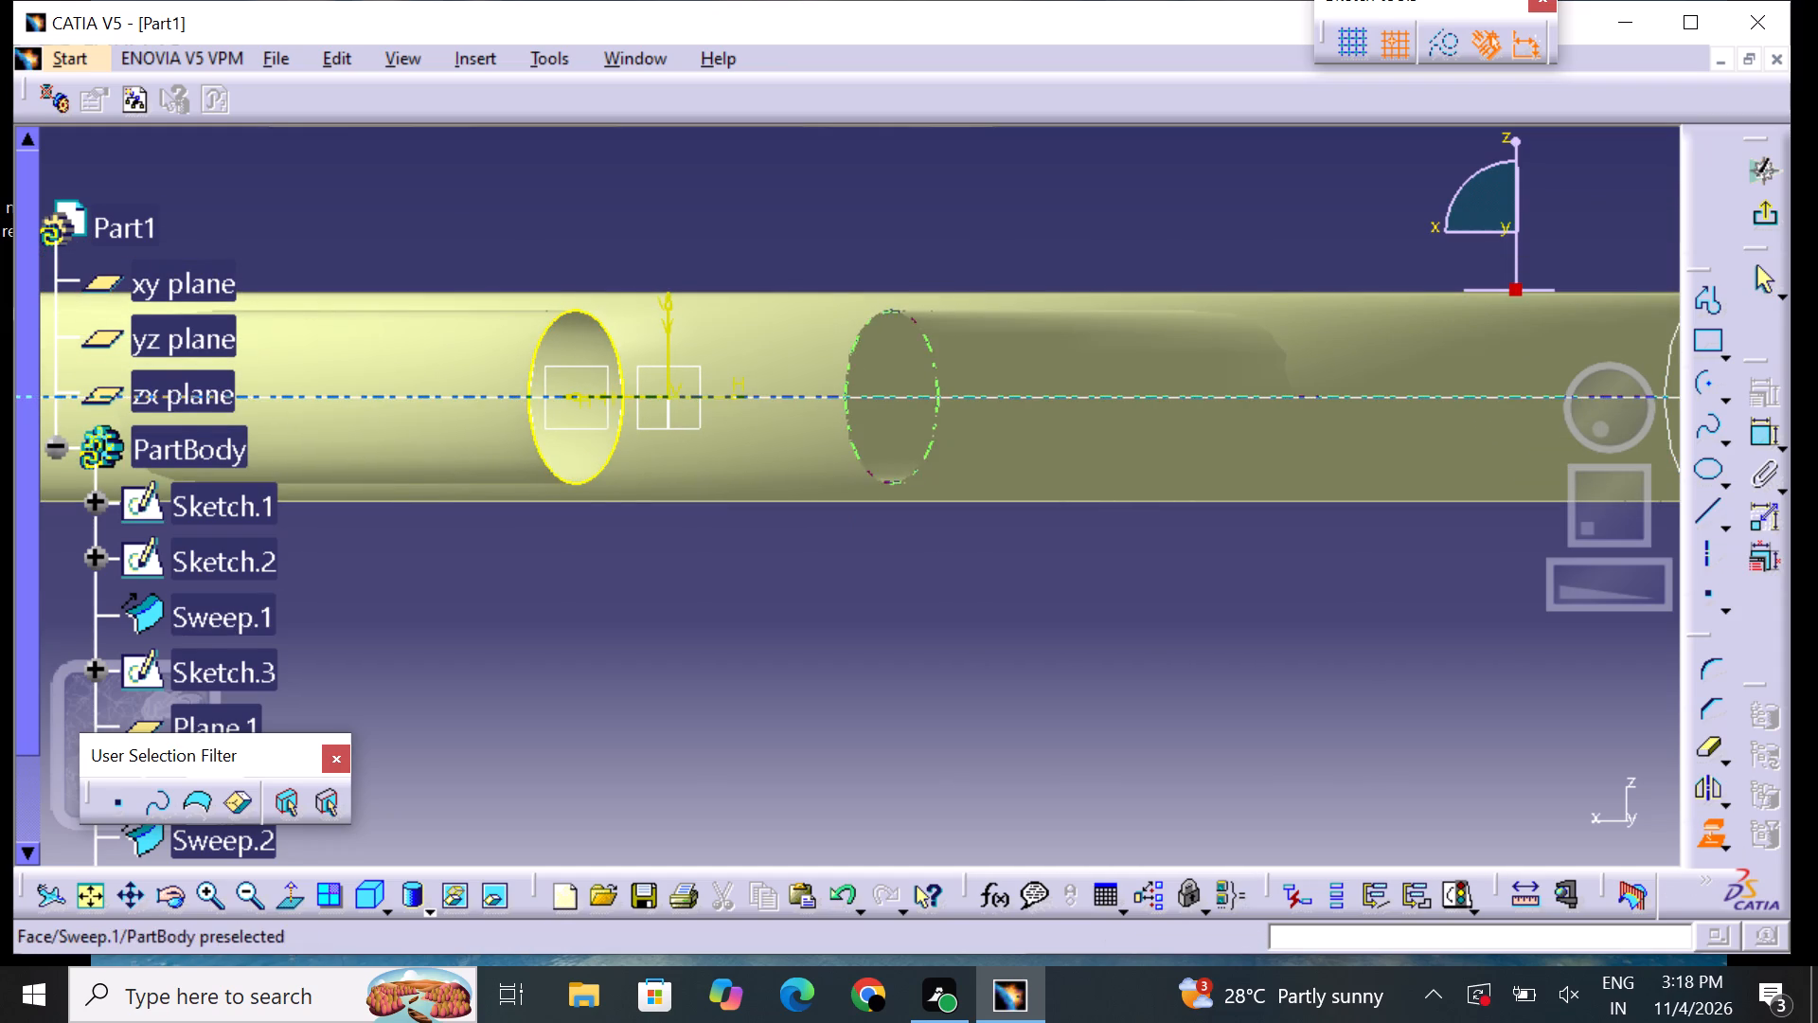
{"action": "left_click", "coordinate": [874, 478]}
{"action": "left_click", "coordinate": [1708, 838]}
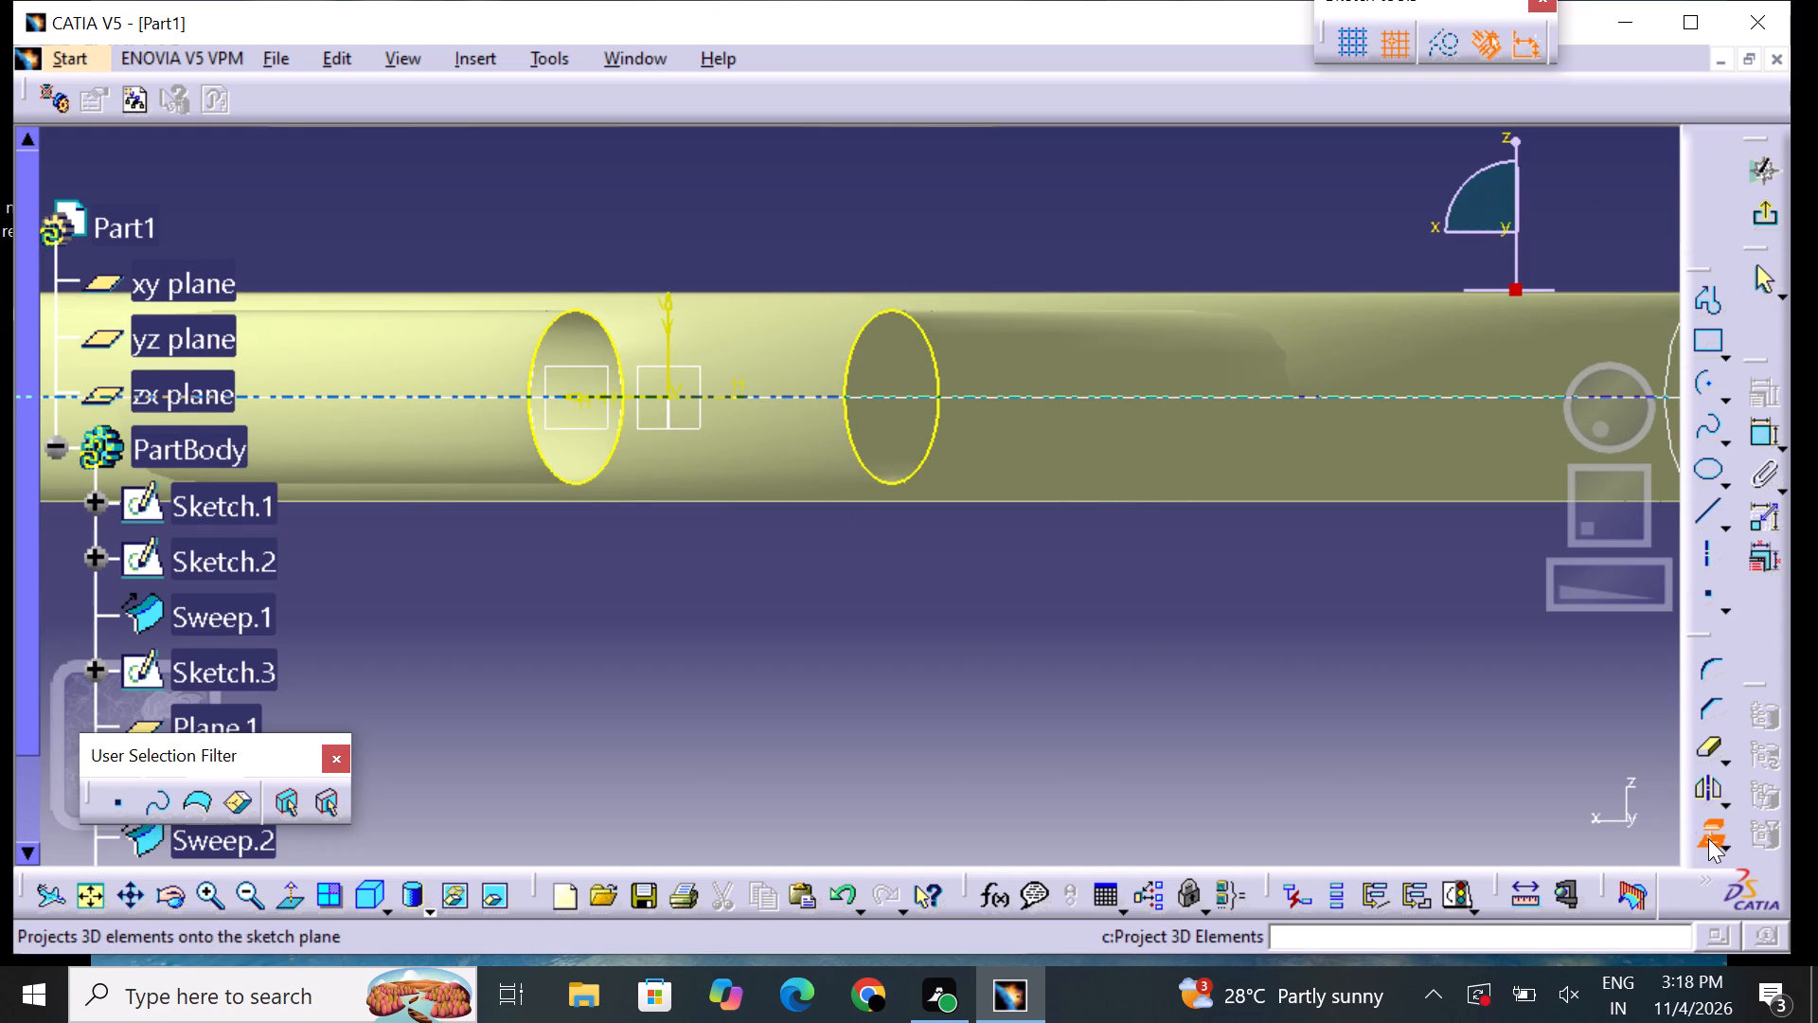
Draw a horizontal line about 30 mm long joining the tops of the two projected ellipses.
{"action": "left_click", "coordinate": [1708, 507]}
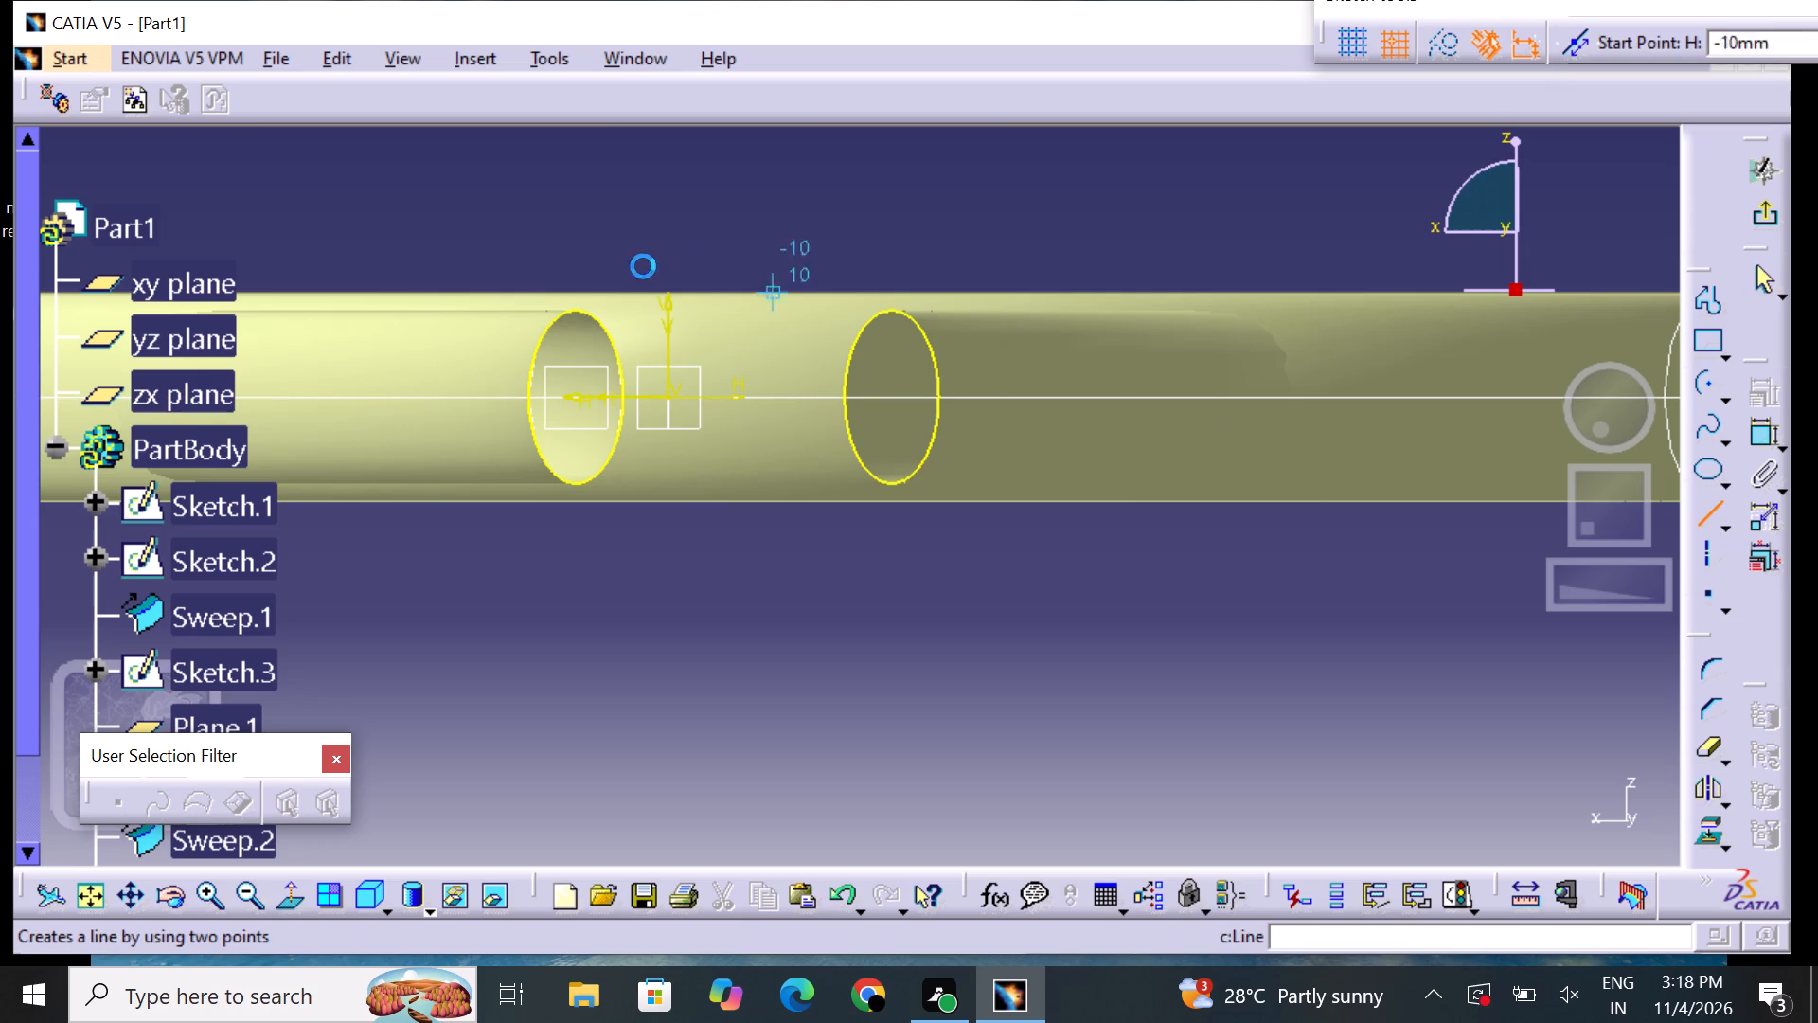
{"action": "left_click", "coordinate": [603, 320]}
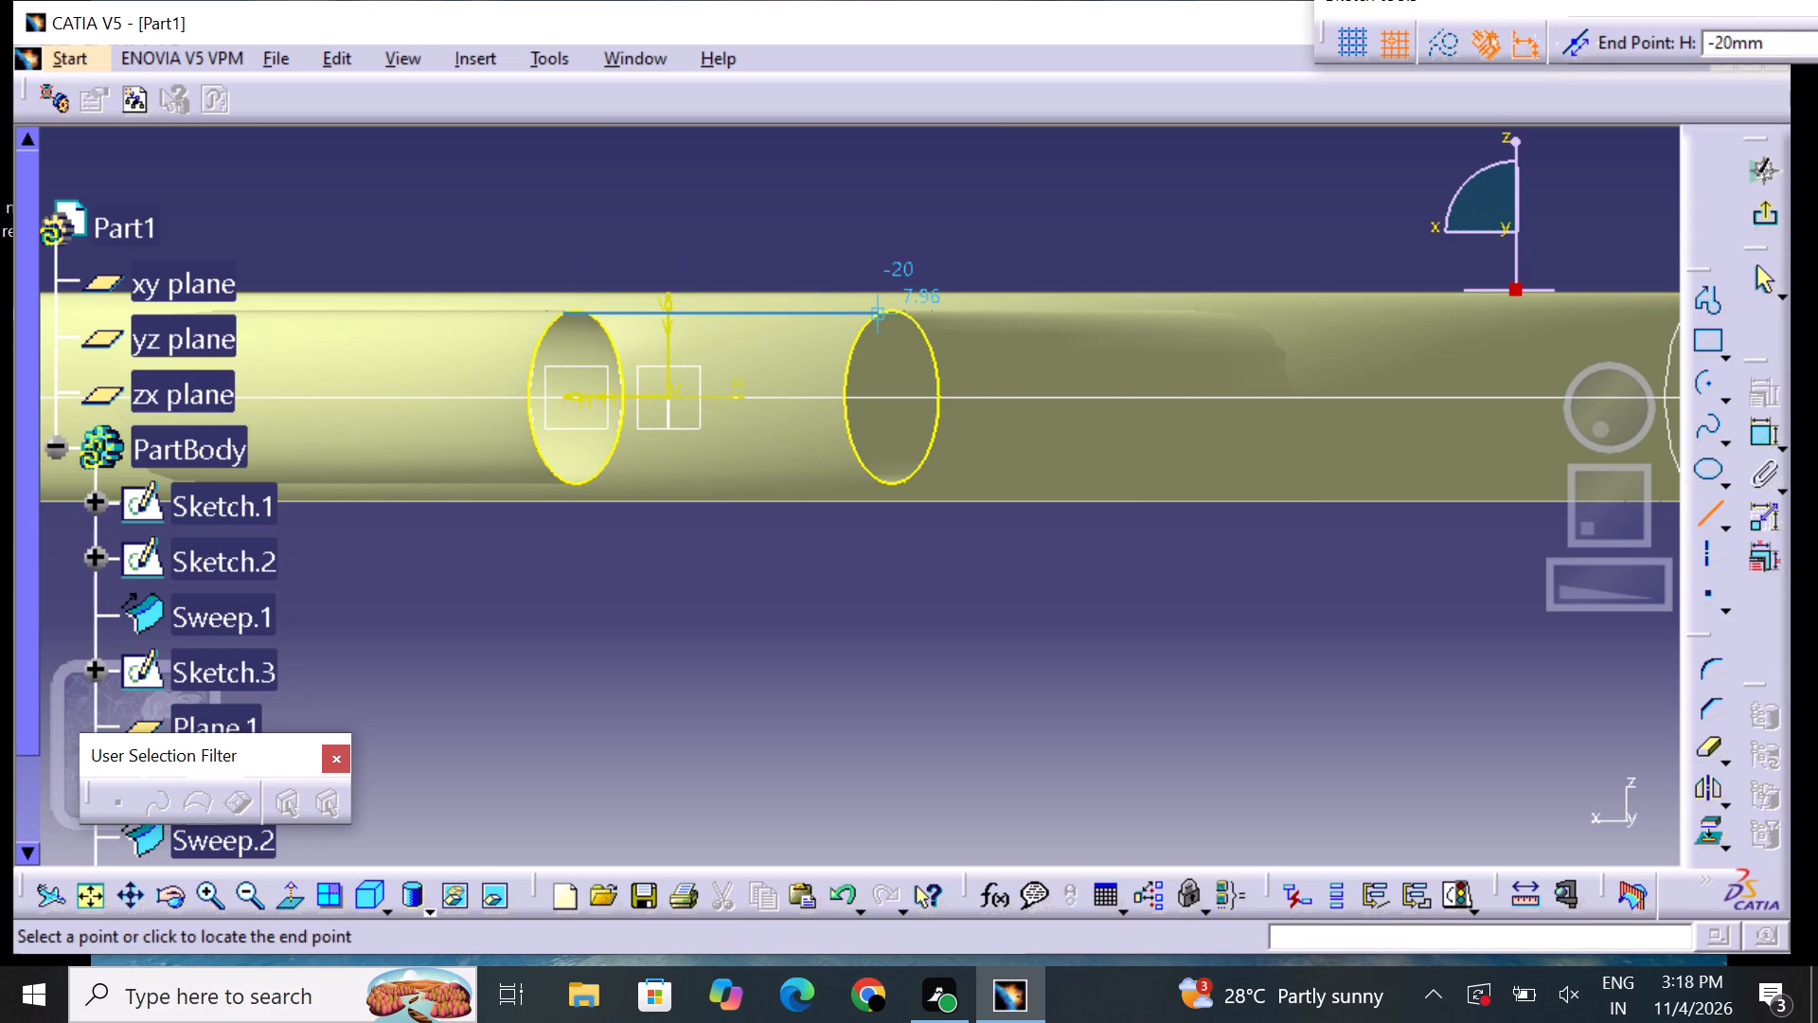
{"action": "left_click", "coordinate": [862, 330]}
{"action": "left_click", "coordinate": [789, 714]}
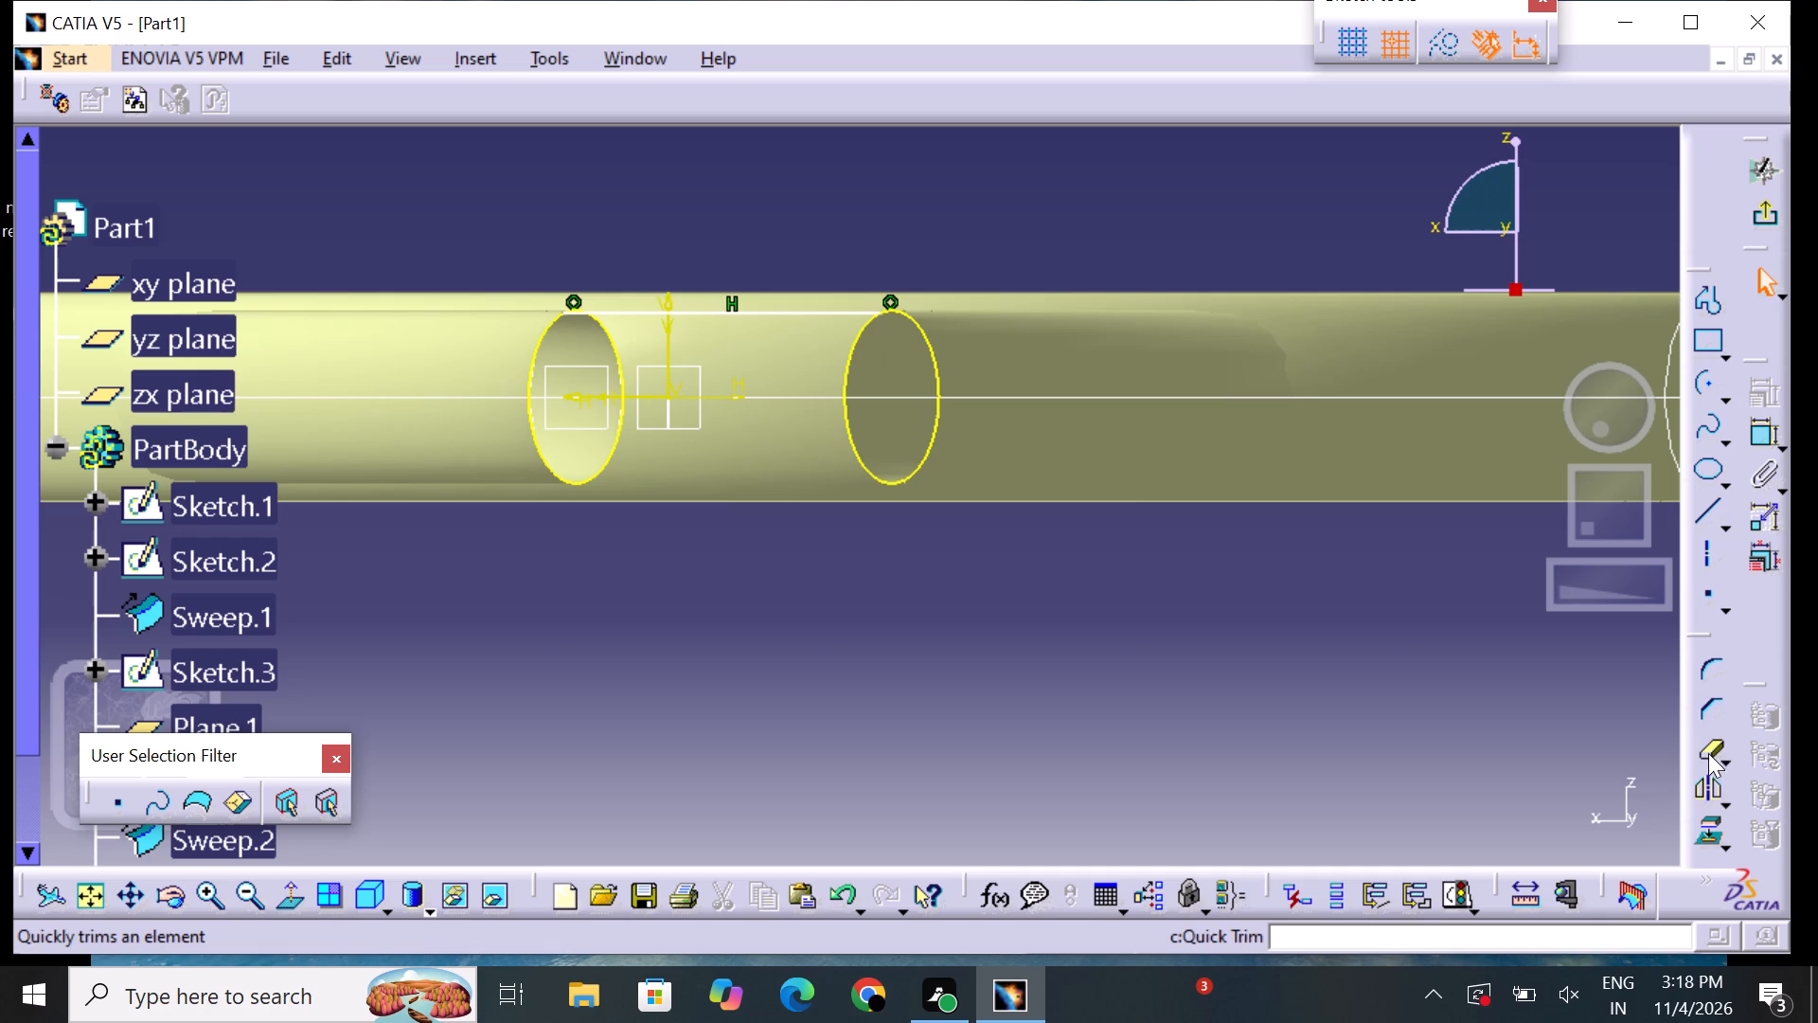
Mirror the upper connecting line about the sketch's horizontal axis to form the lower connecting line.
{"action": "left_click", "coordinate": [1719, 799]}
{"action": "left_click", "coordinate": [1703, 788]}
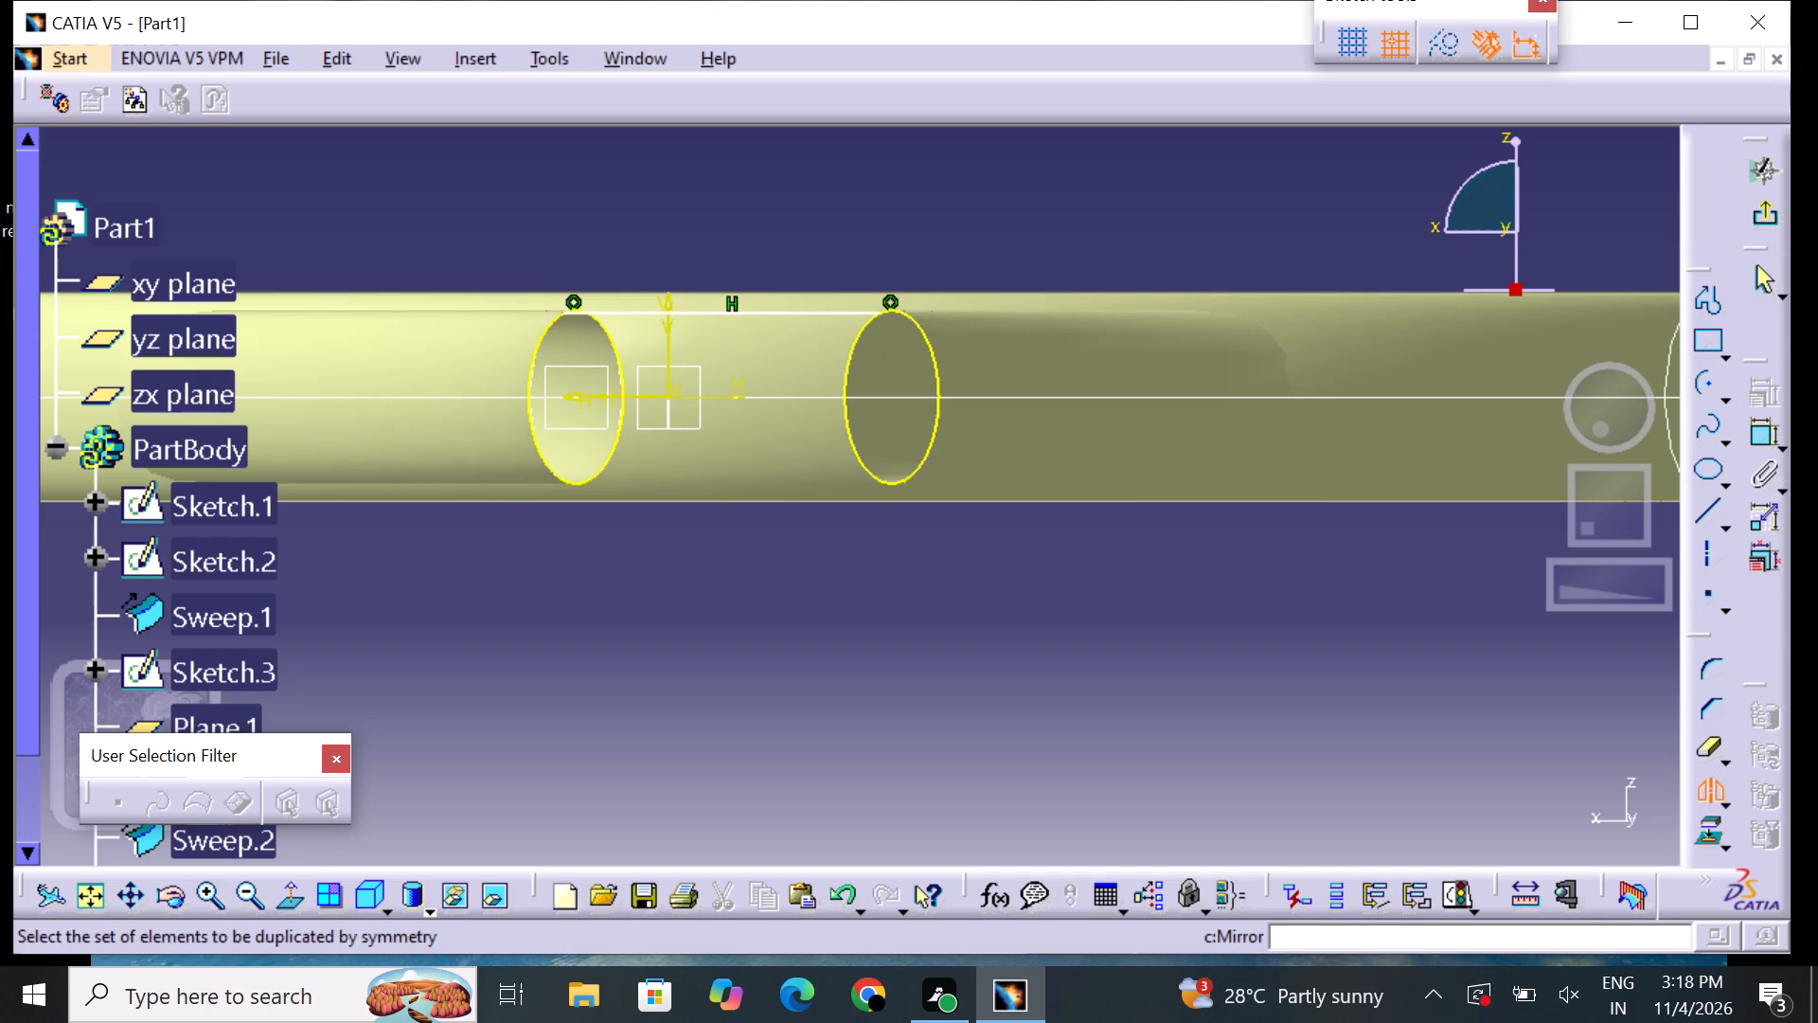
{"action": "left_click", "coordinate": [711, 312]}
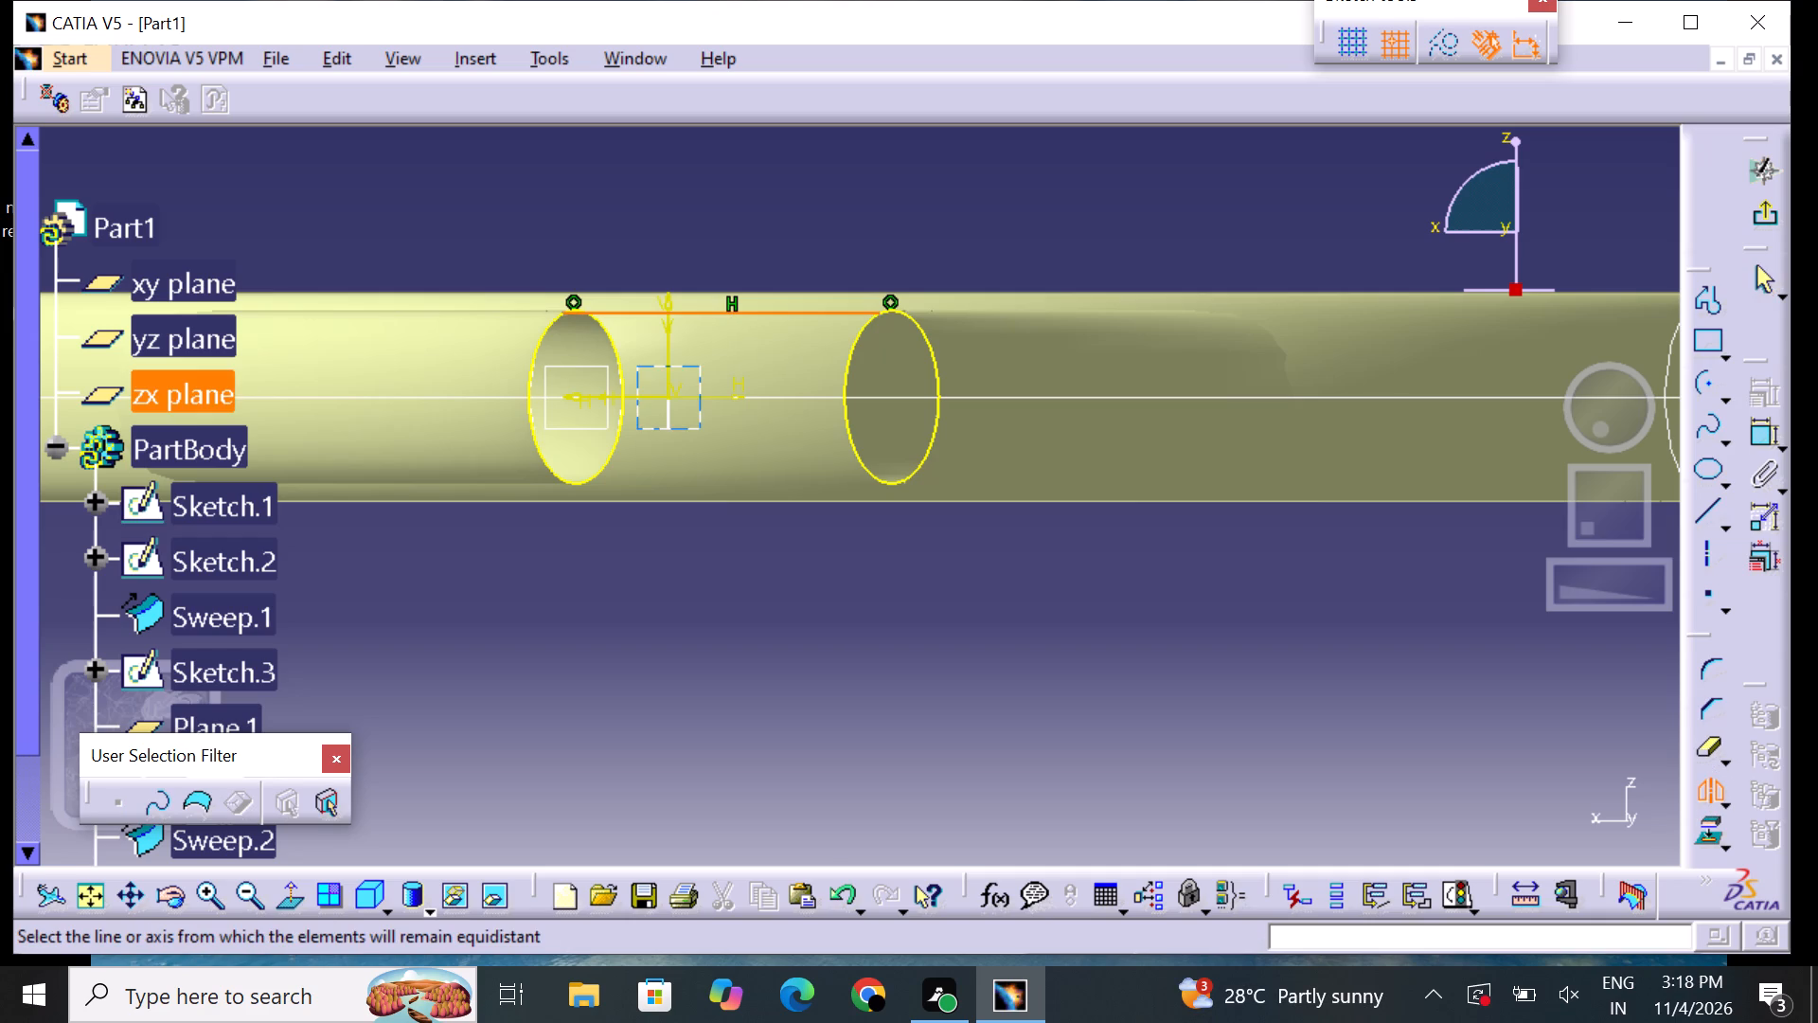
{"action": "left_click", "coordinate": [656, 396]}
{"action": "left_click", "coordinate": [767, 595]}
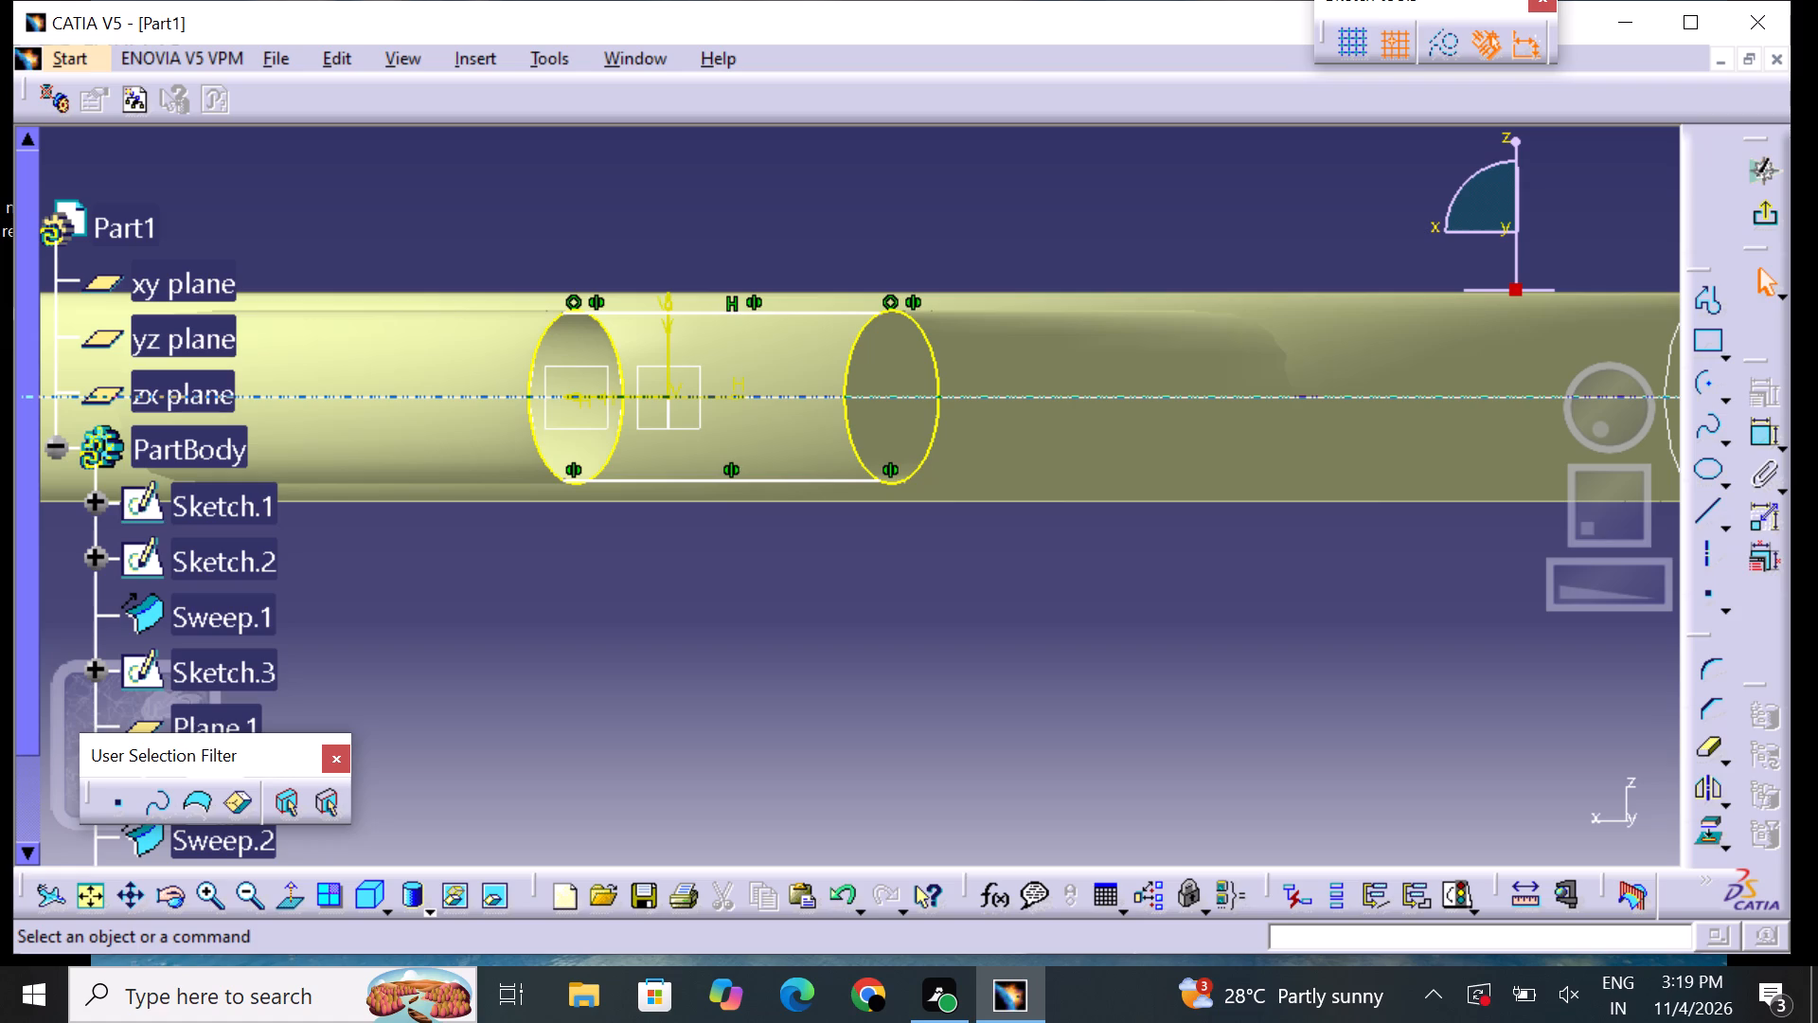
Quick-trim the inward-facing halves of both projected ellipses between the two connecting lines.
{"action": "left_click", "coordinate": [1714, 746]}
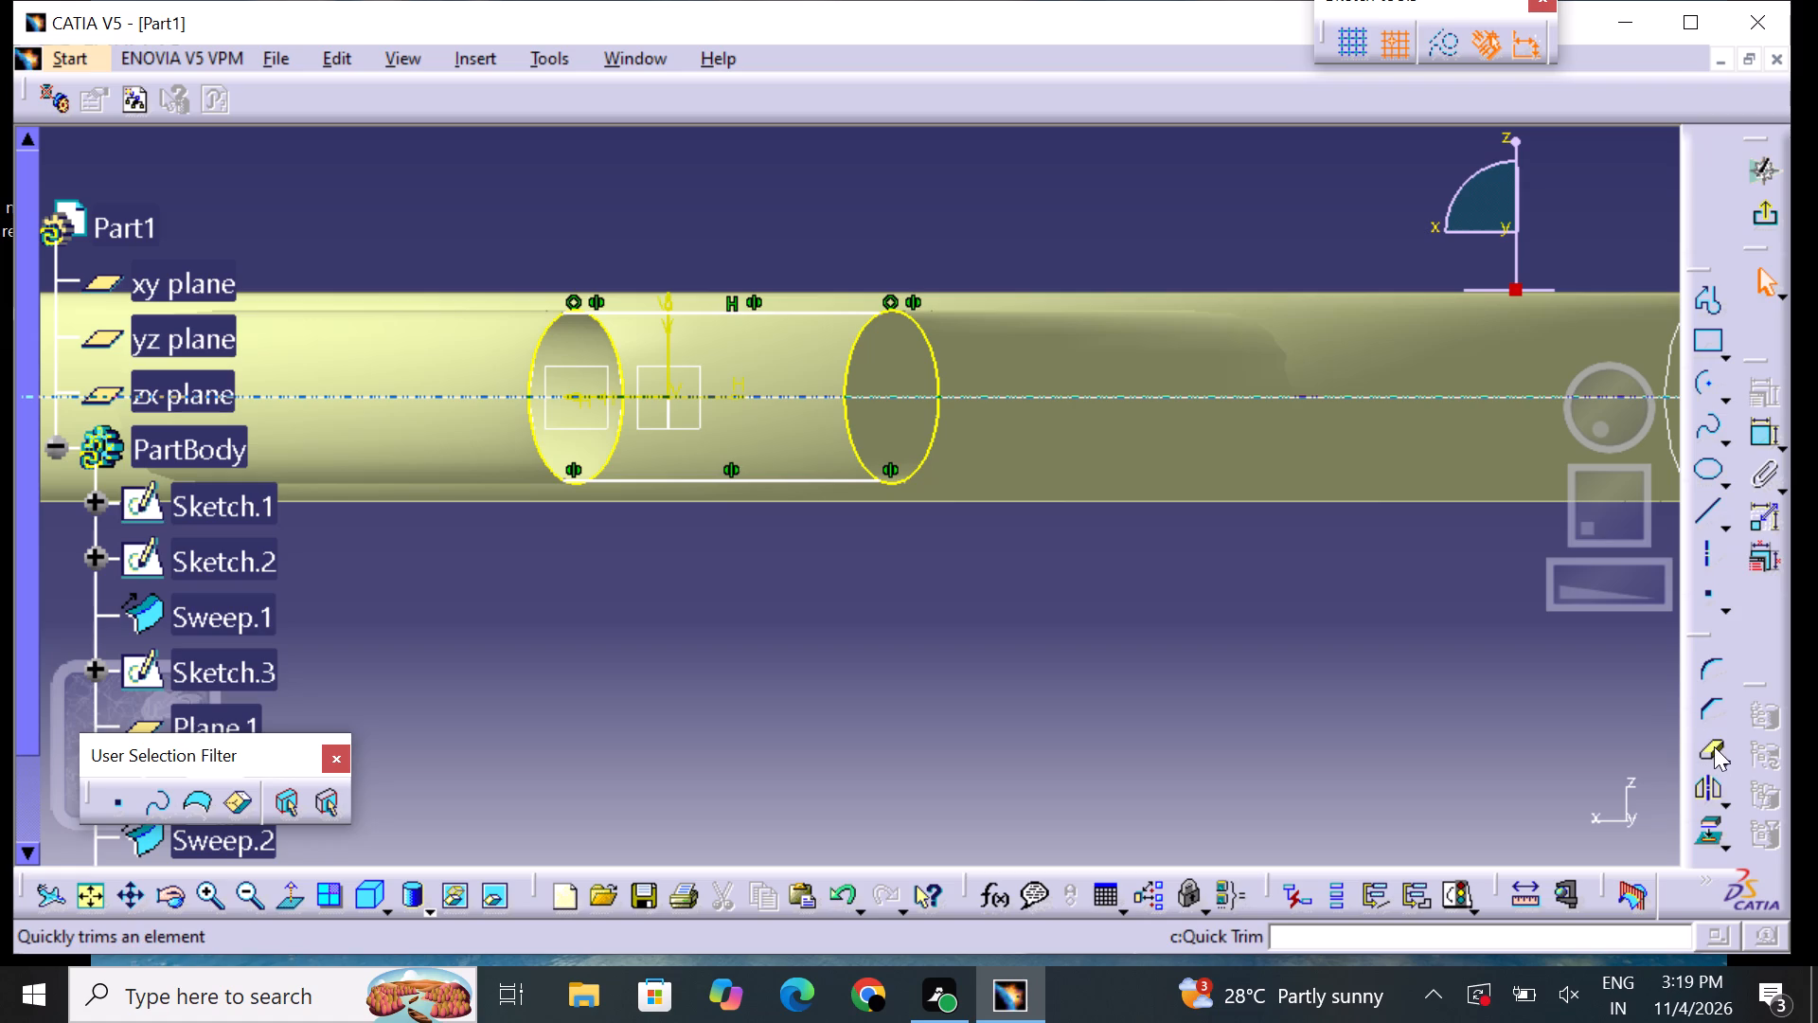
{"action": "left_click", "coordinate": [621, 430]}
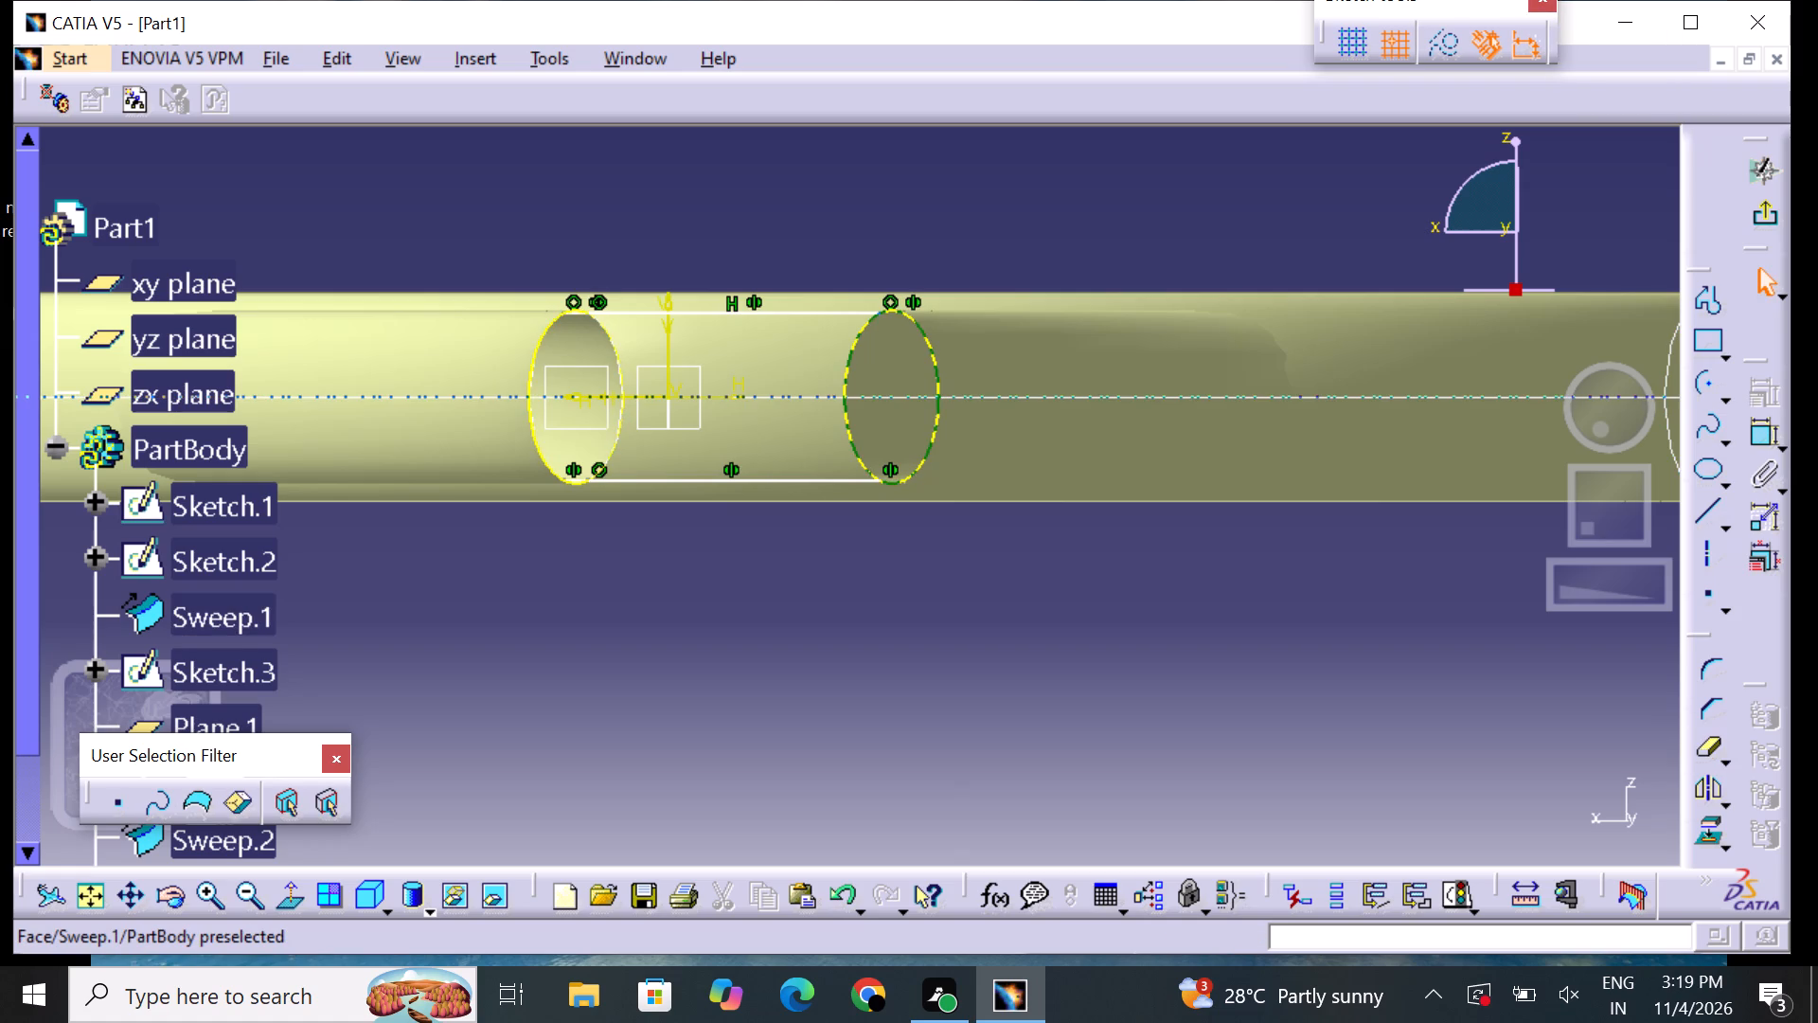
{"action": "left_click", "coordinate": [847, 436]}
{"action": "left_click", "coordinate": [957, 605]}
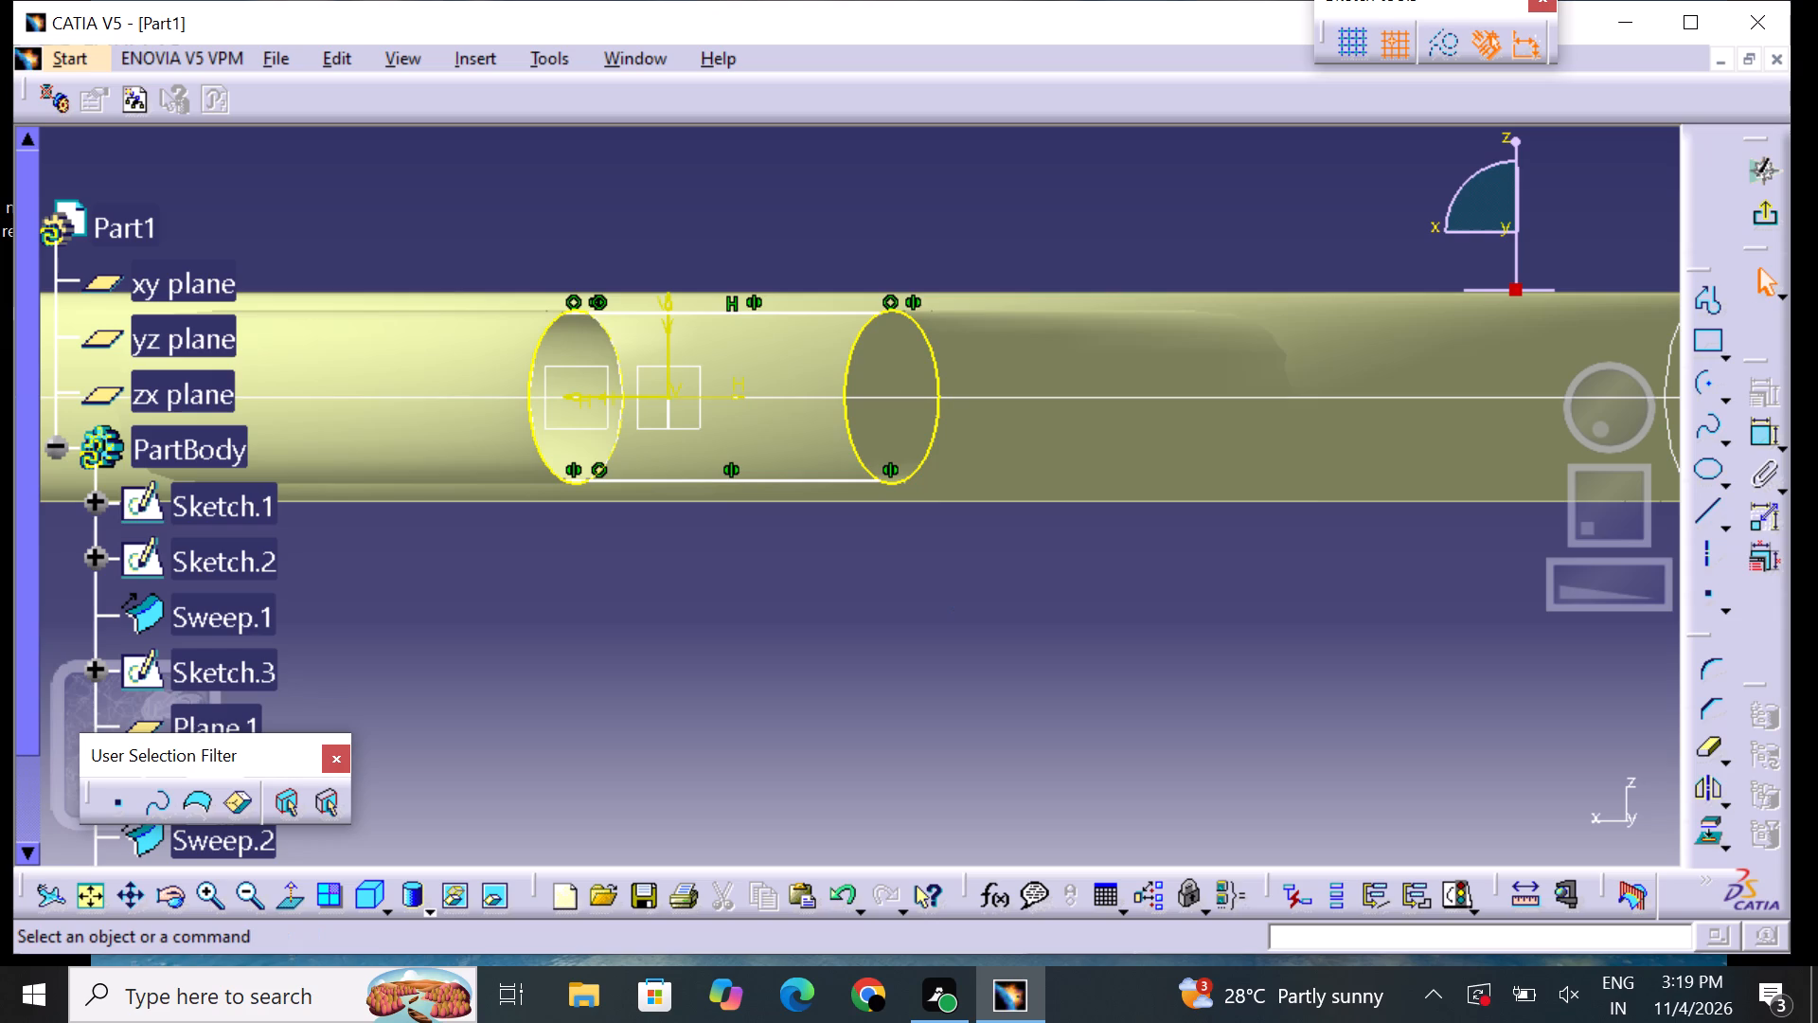
{"action": "left_click", "coordinate": [1708, 745]}
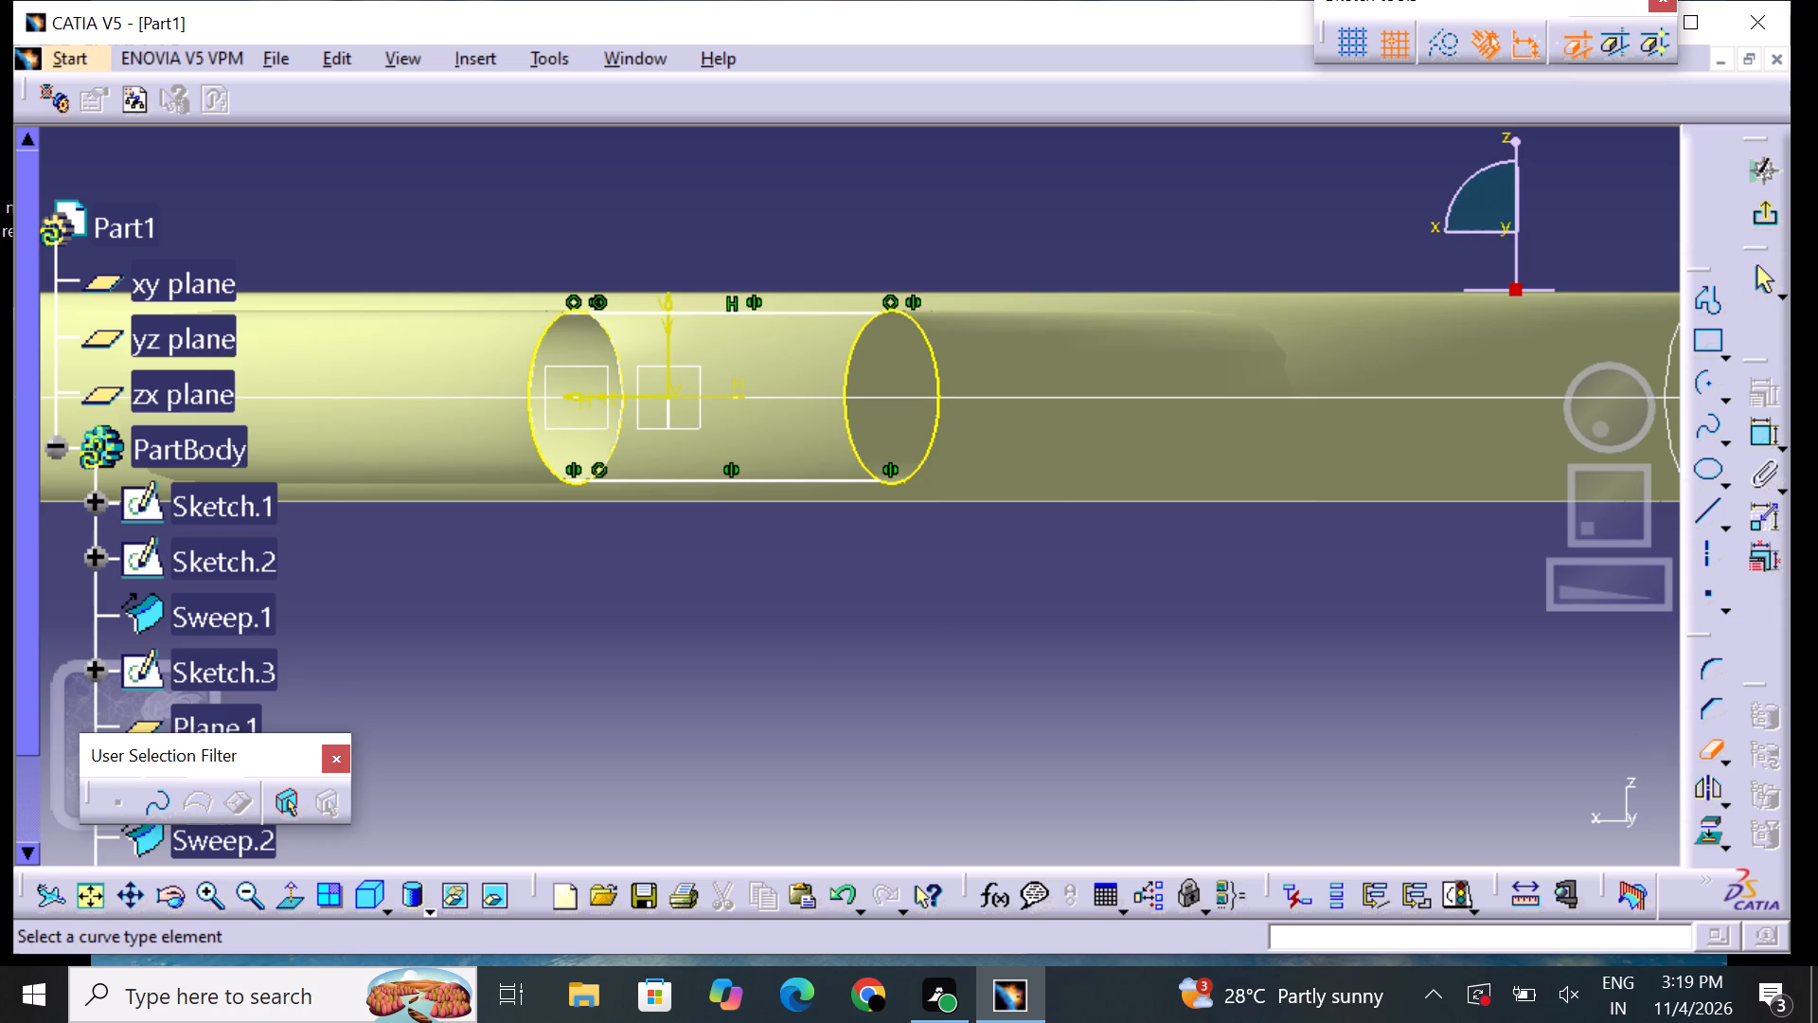
{"action": "left_click", "coordinate": [847, 429]}
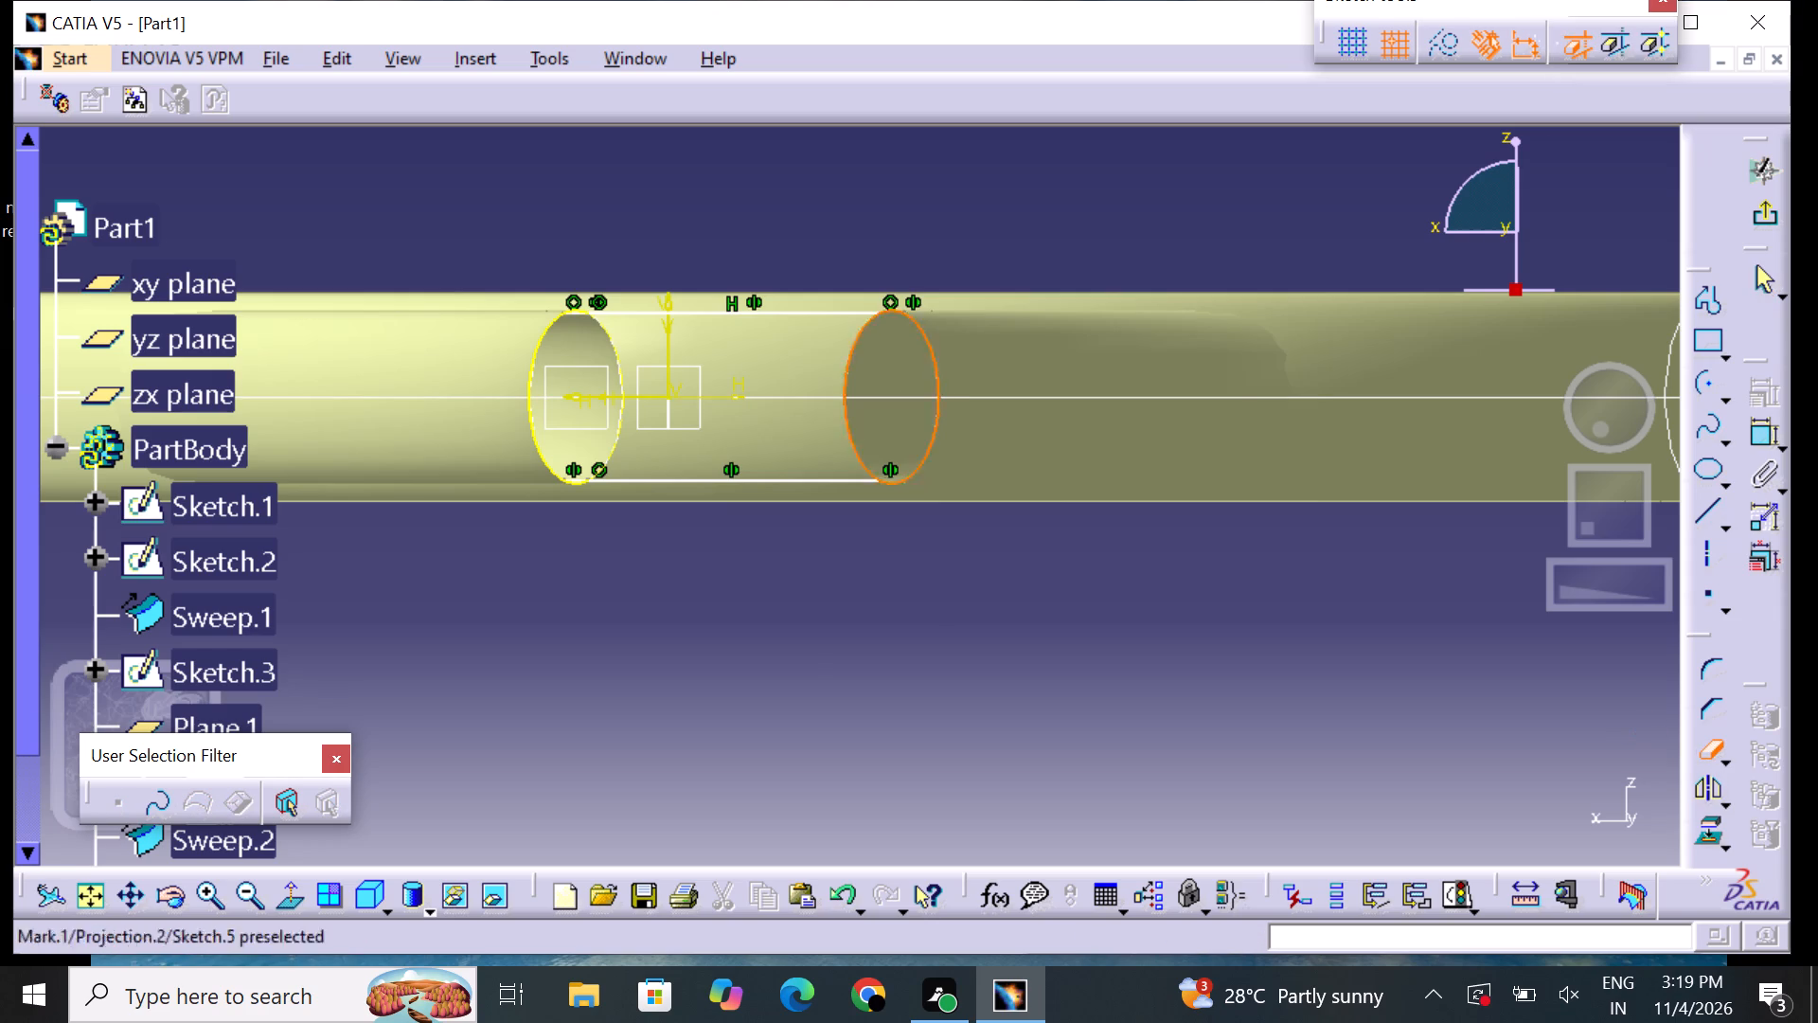
{"action": "left_click", "coordinate": [1060, 673]}
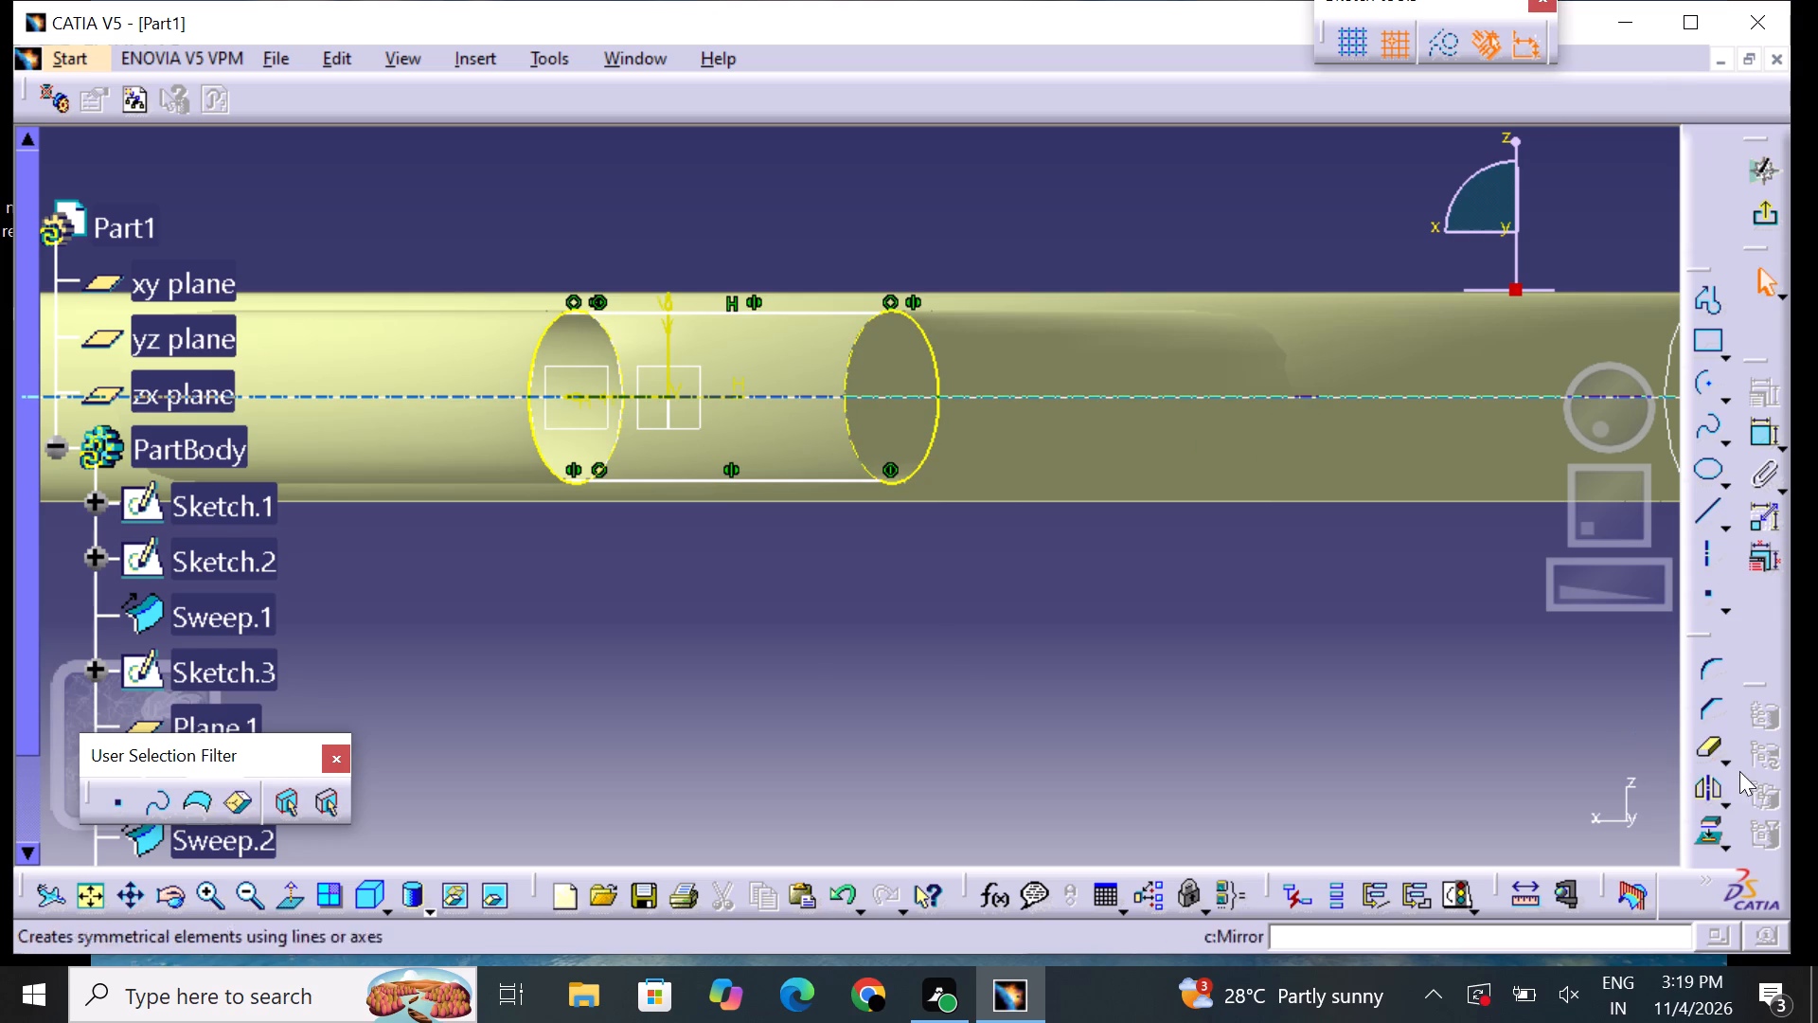
Dimension the length of the upper connecting line, placing the dimension above the profile.
{"action": "left_click", "coordinate": [1764, 442]}
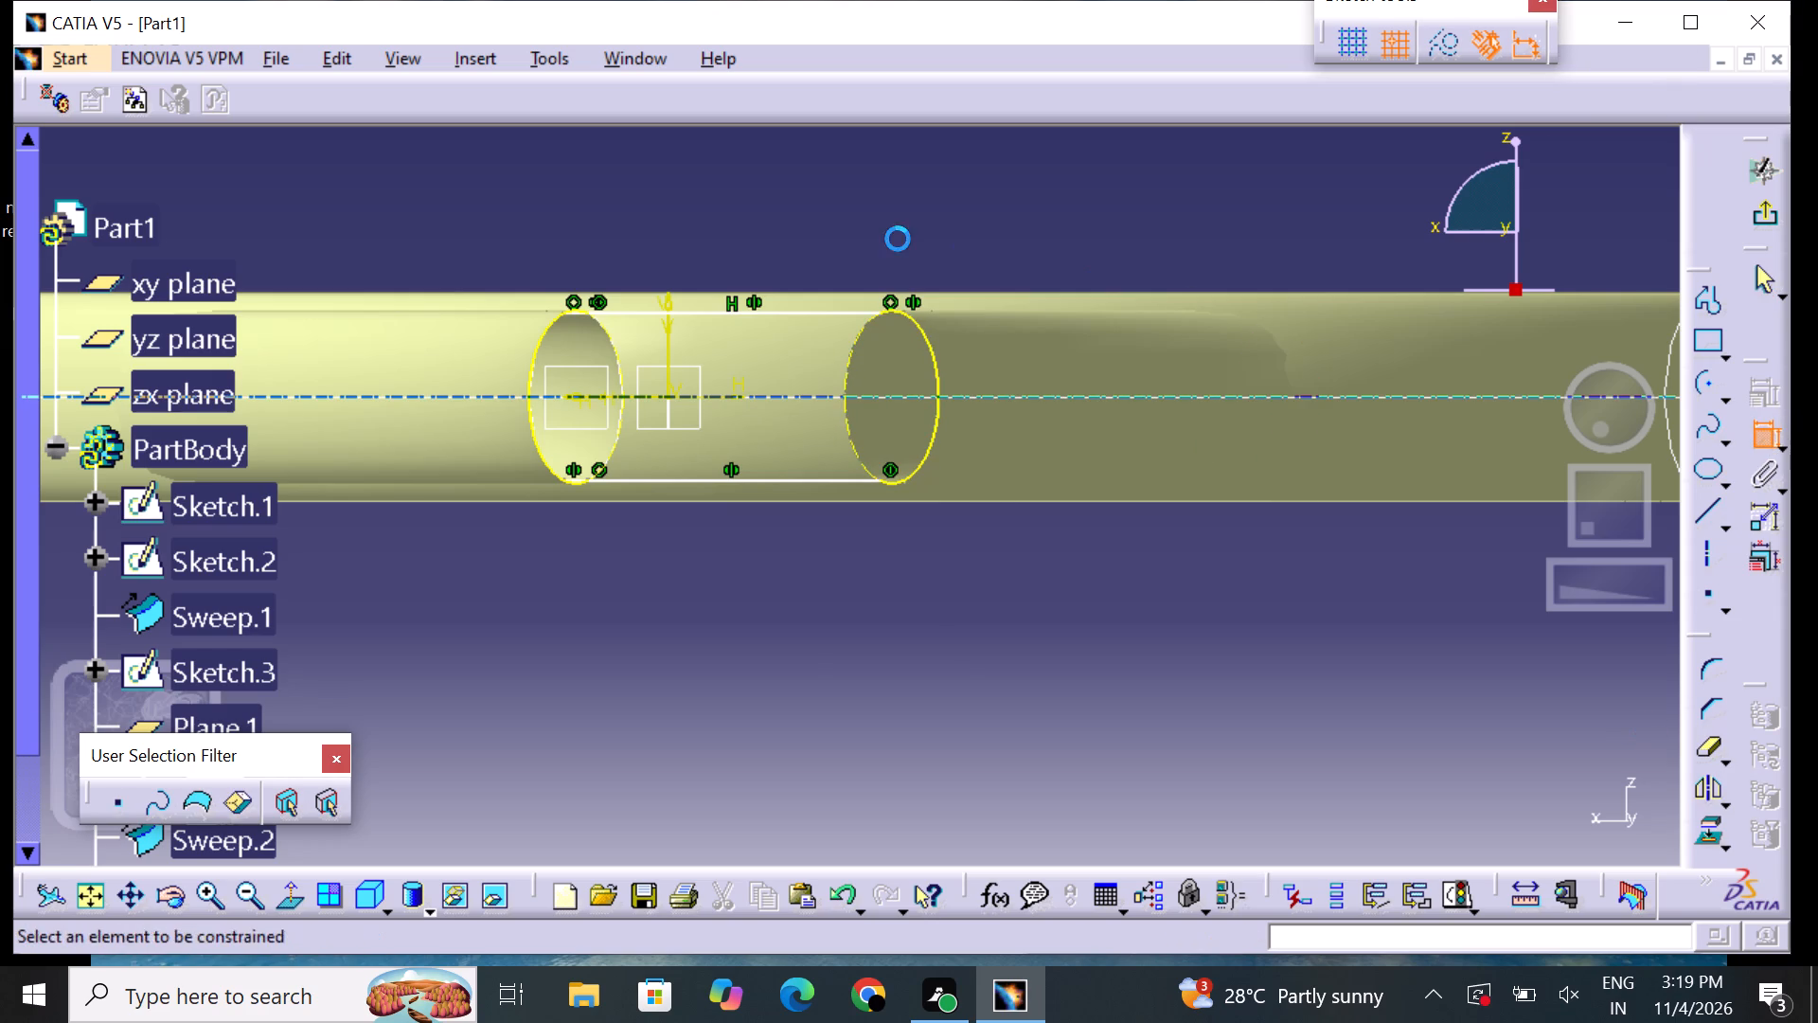
{"action": "left_click_drag", "start_coordinate": [798, 310], "coordinate": [801, 297]}
{"action": "left_click", "coordinate": [700, 213]}
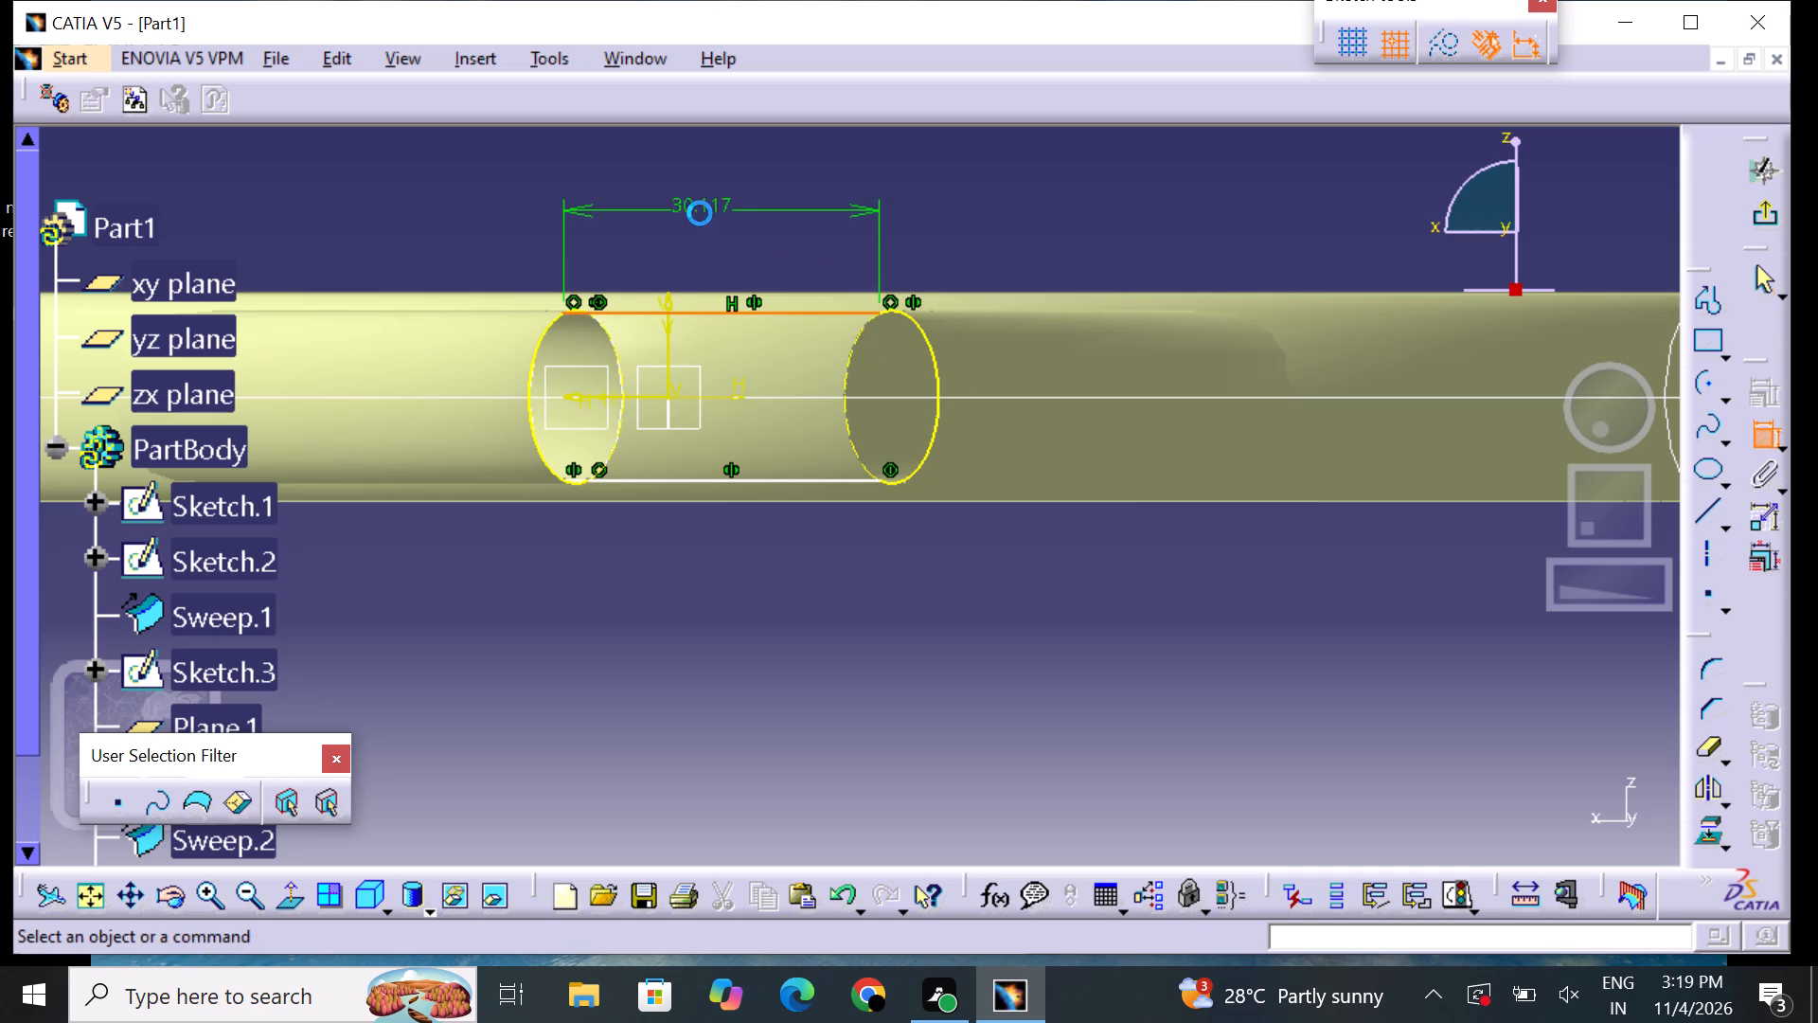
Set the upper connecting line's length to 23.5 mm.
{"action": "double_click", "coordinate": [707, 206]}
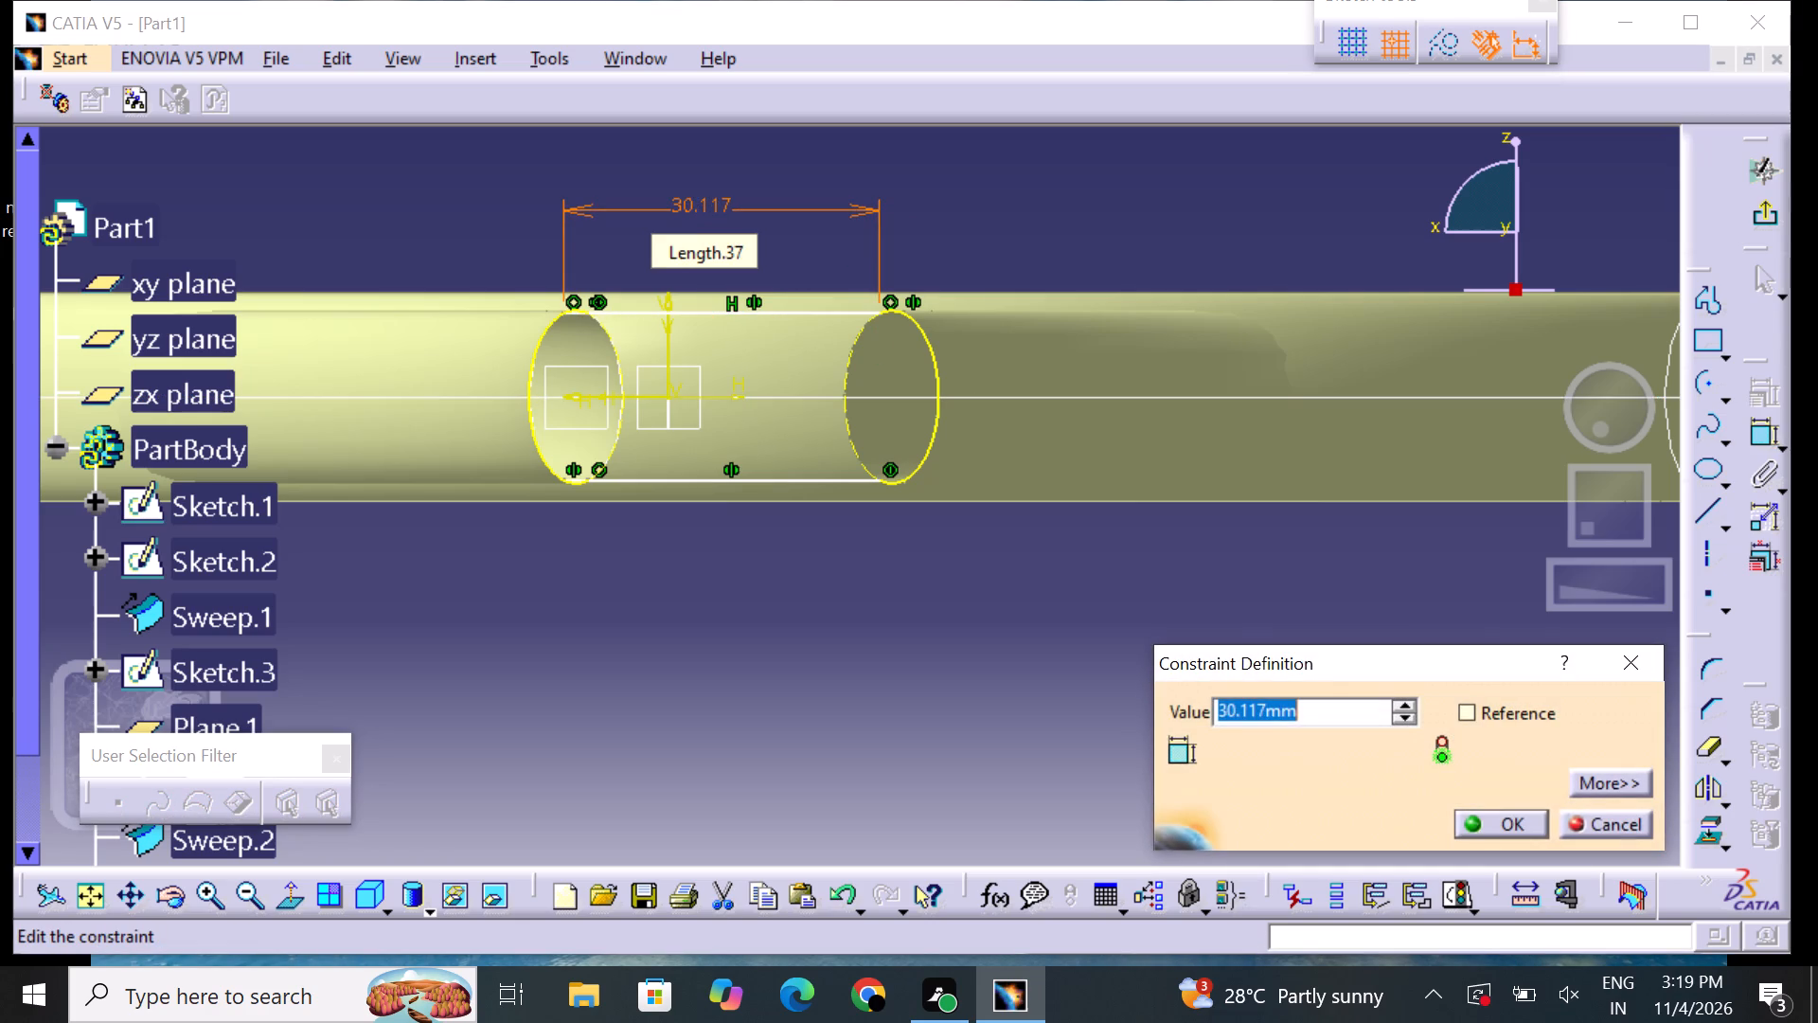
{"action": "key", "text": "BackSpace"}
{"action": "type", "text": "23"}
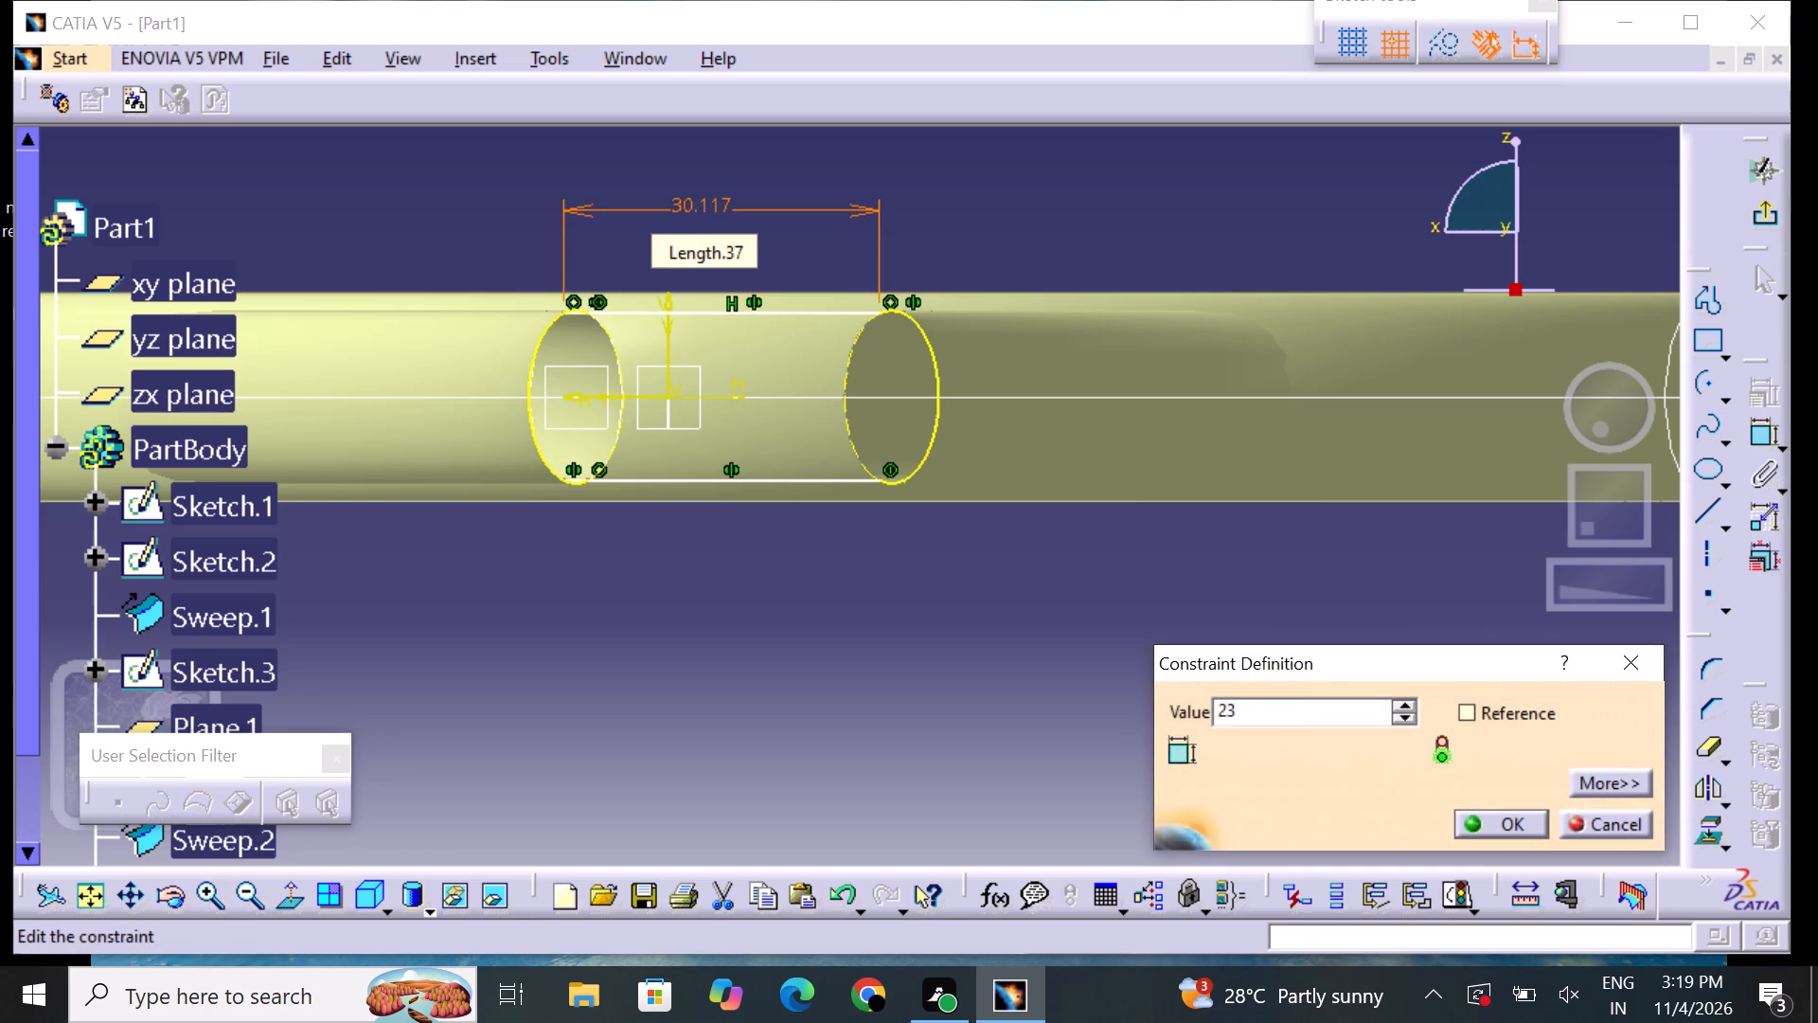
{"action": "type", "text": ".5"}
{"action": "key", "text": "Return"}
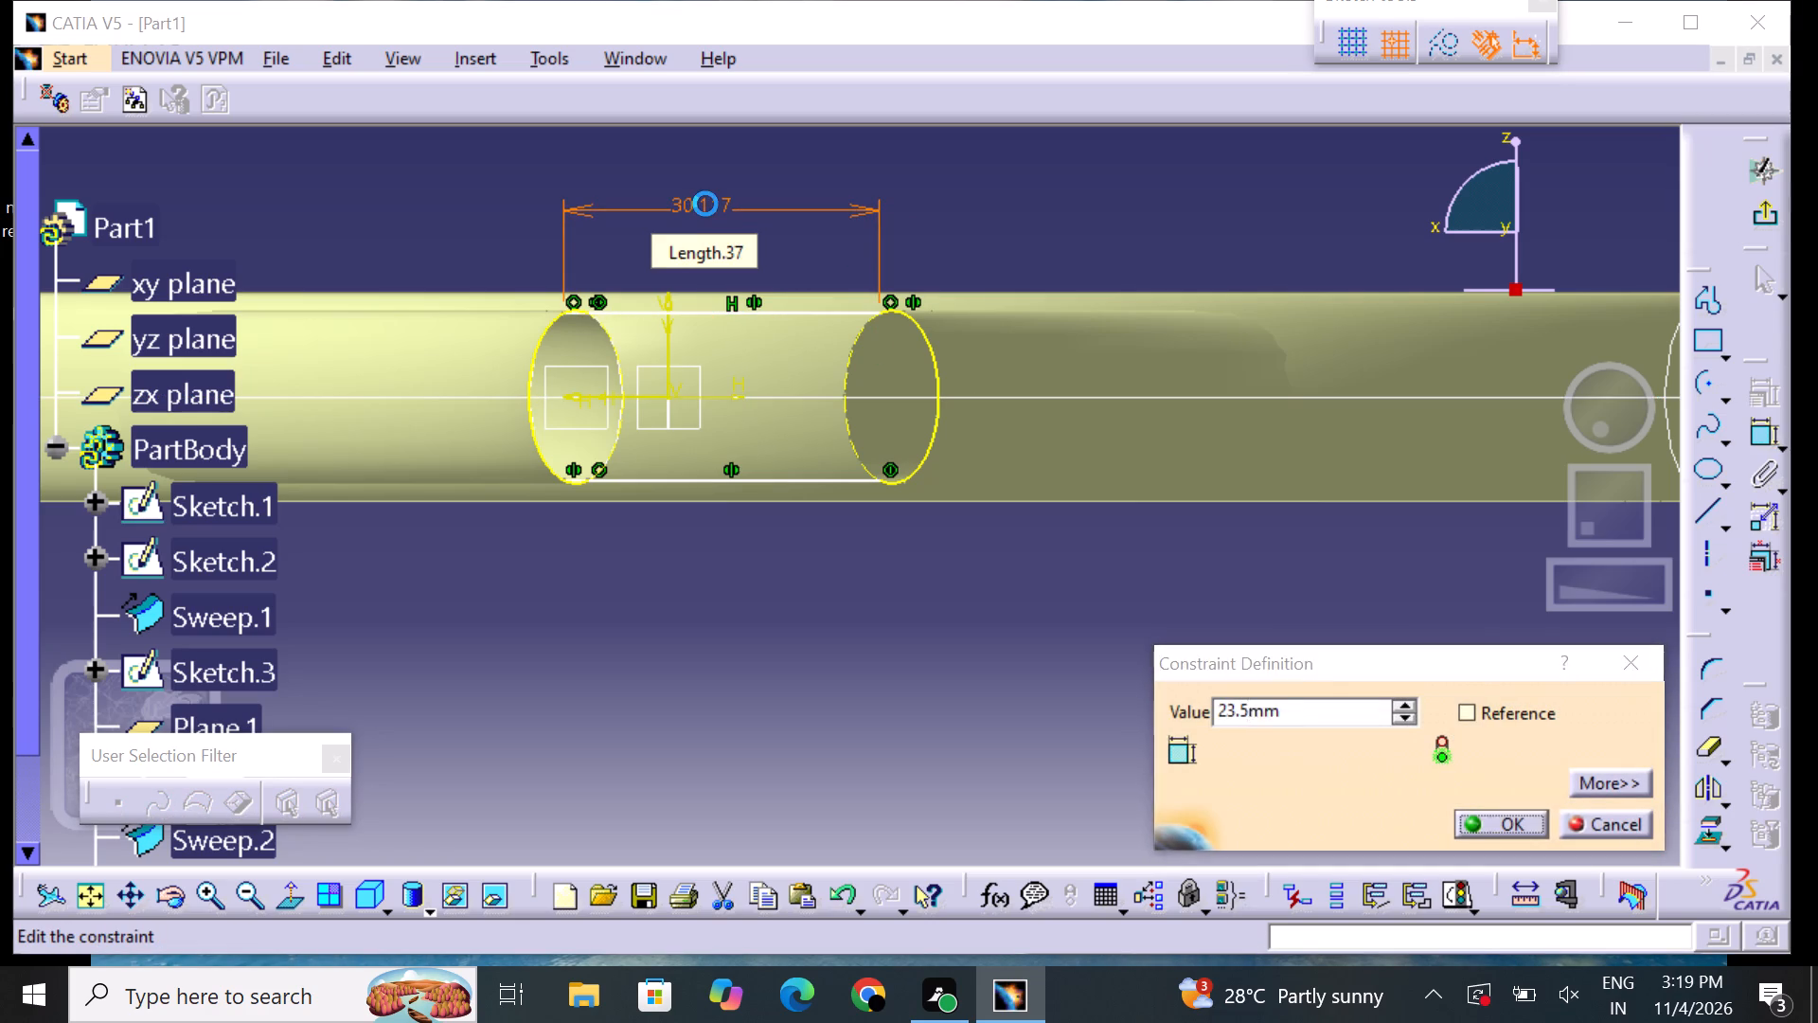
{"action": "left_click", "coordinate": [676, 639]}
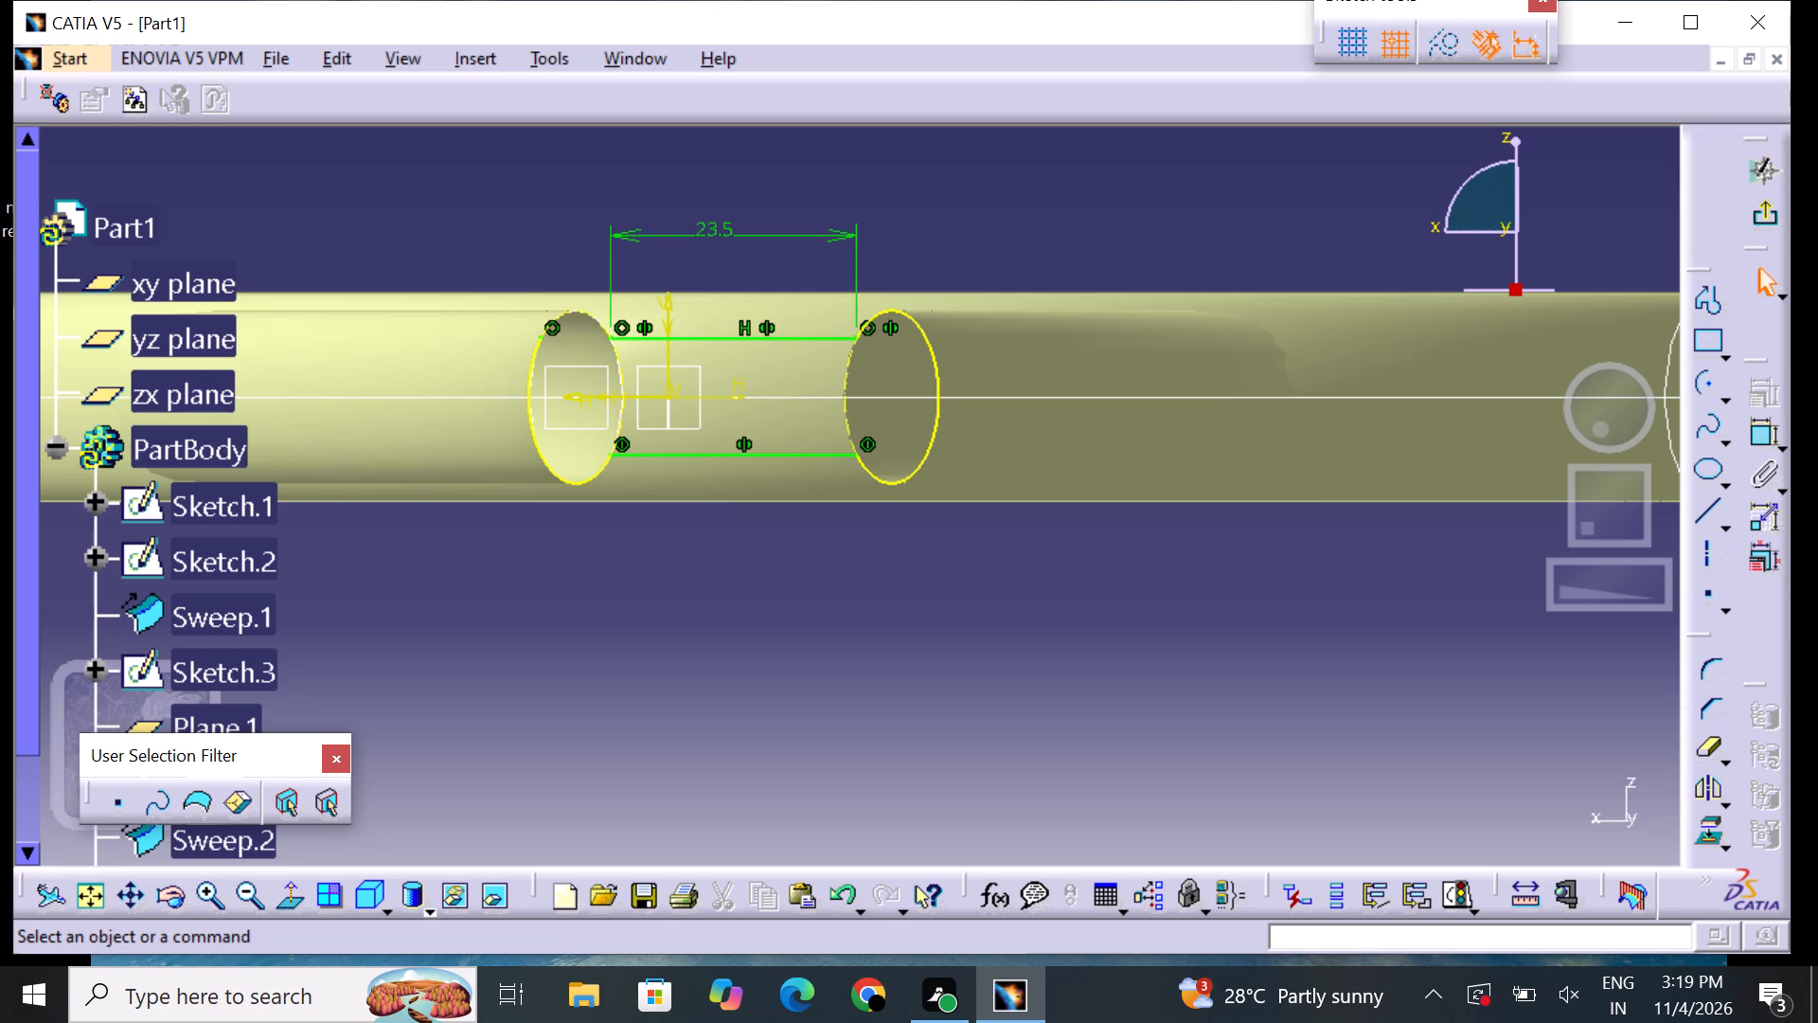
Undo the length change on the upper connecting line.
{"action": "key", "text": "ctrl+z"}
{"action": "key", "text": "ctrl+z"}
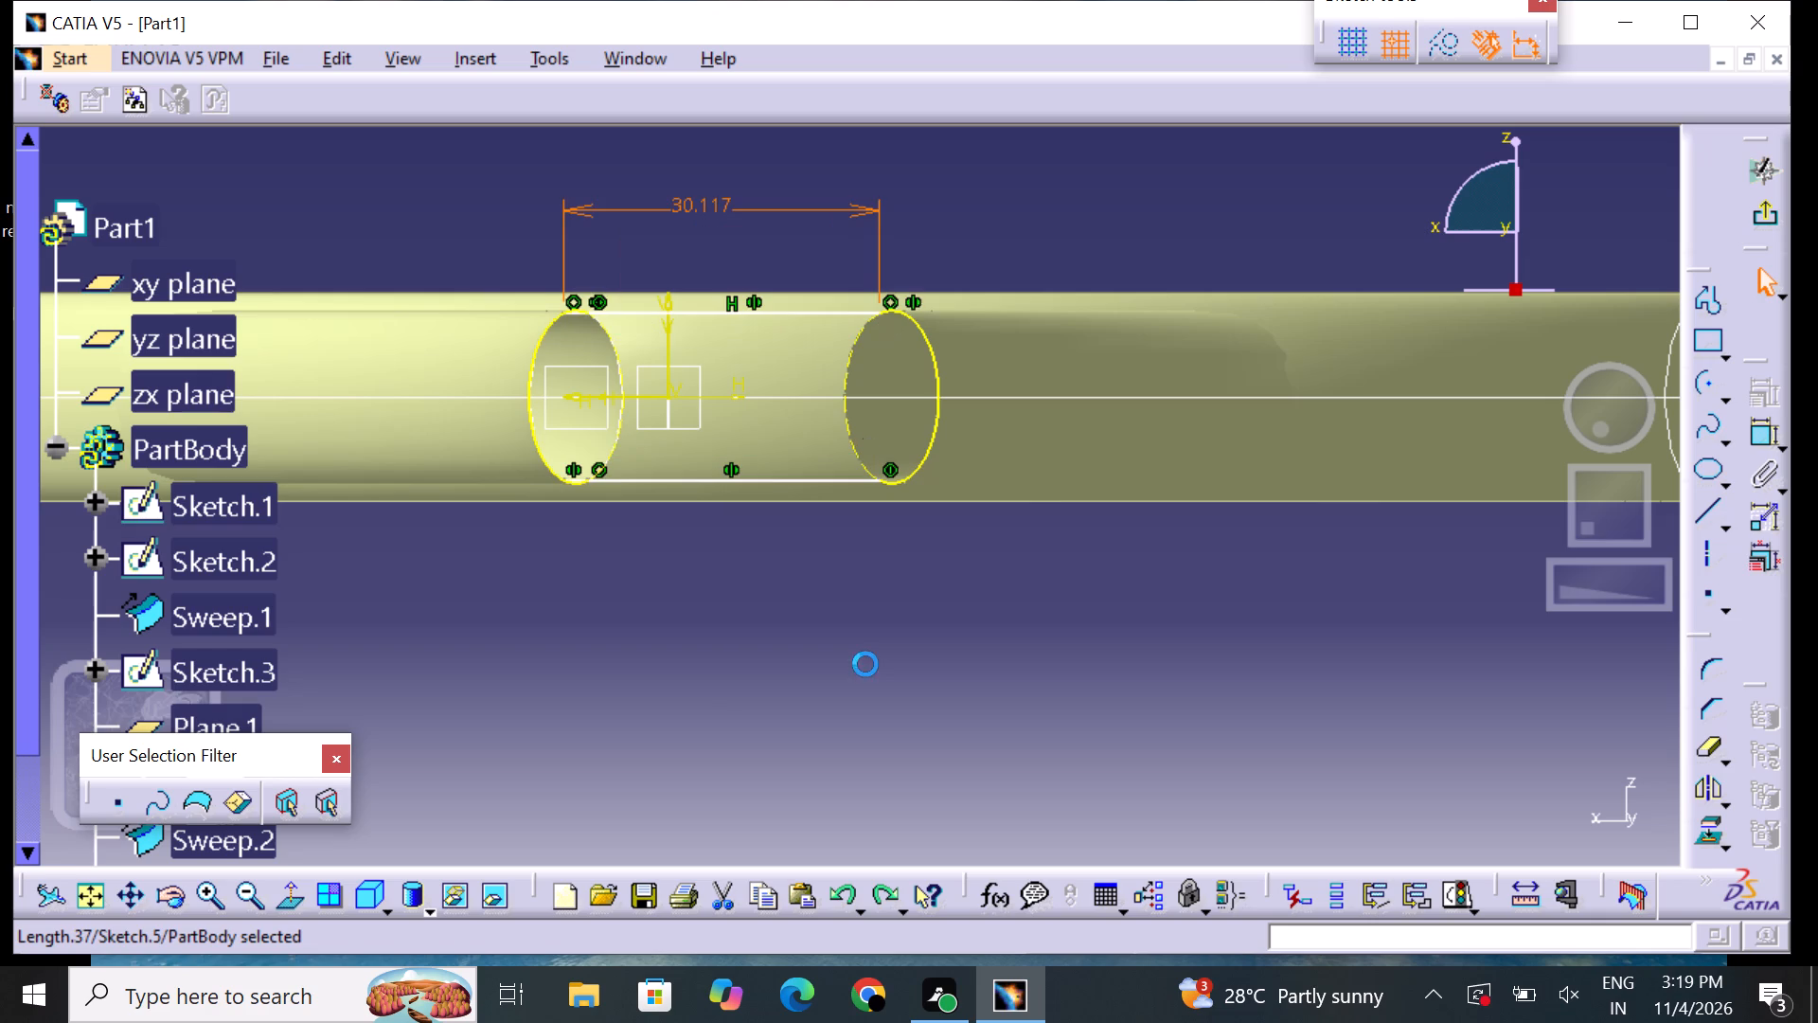
Undo the length dimension, both ellipse trims, the mirrored line and the upper connecting line, back to the two projected ellipses.
{"action": "key", "text": "ctrl+z"}
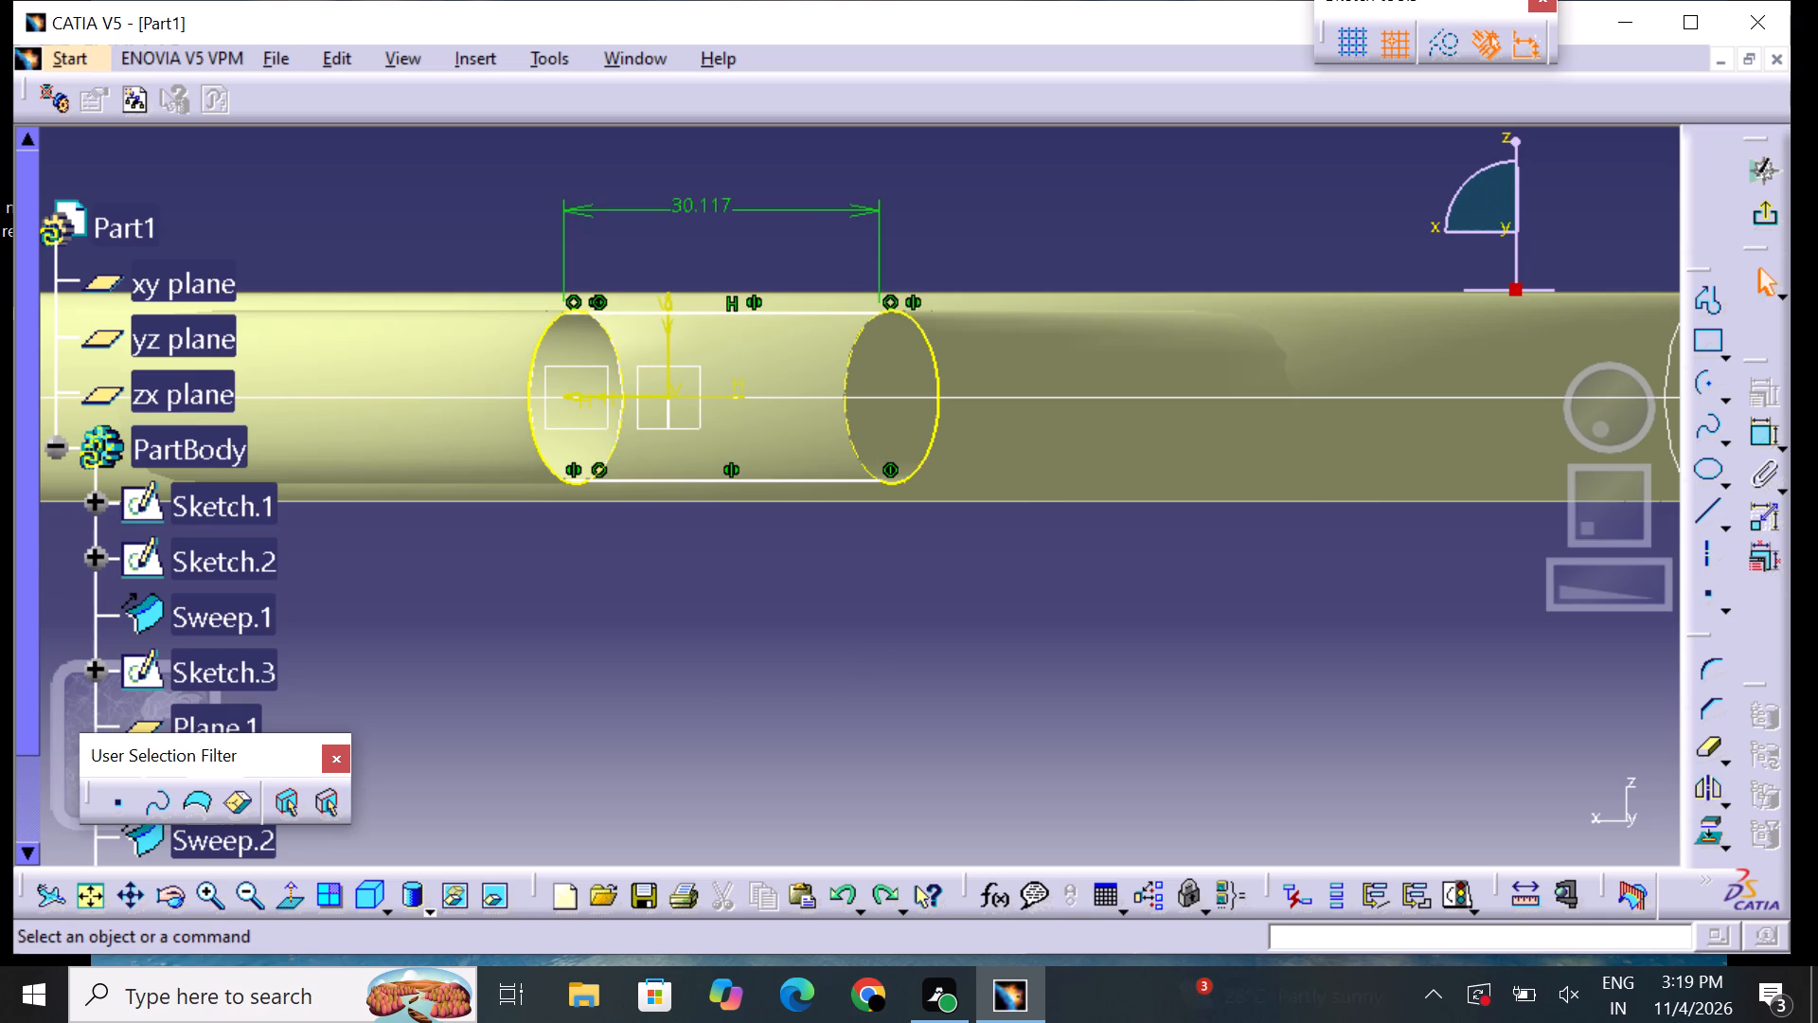
{"action": "key", "text": "ctrl+z"}
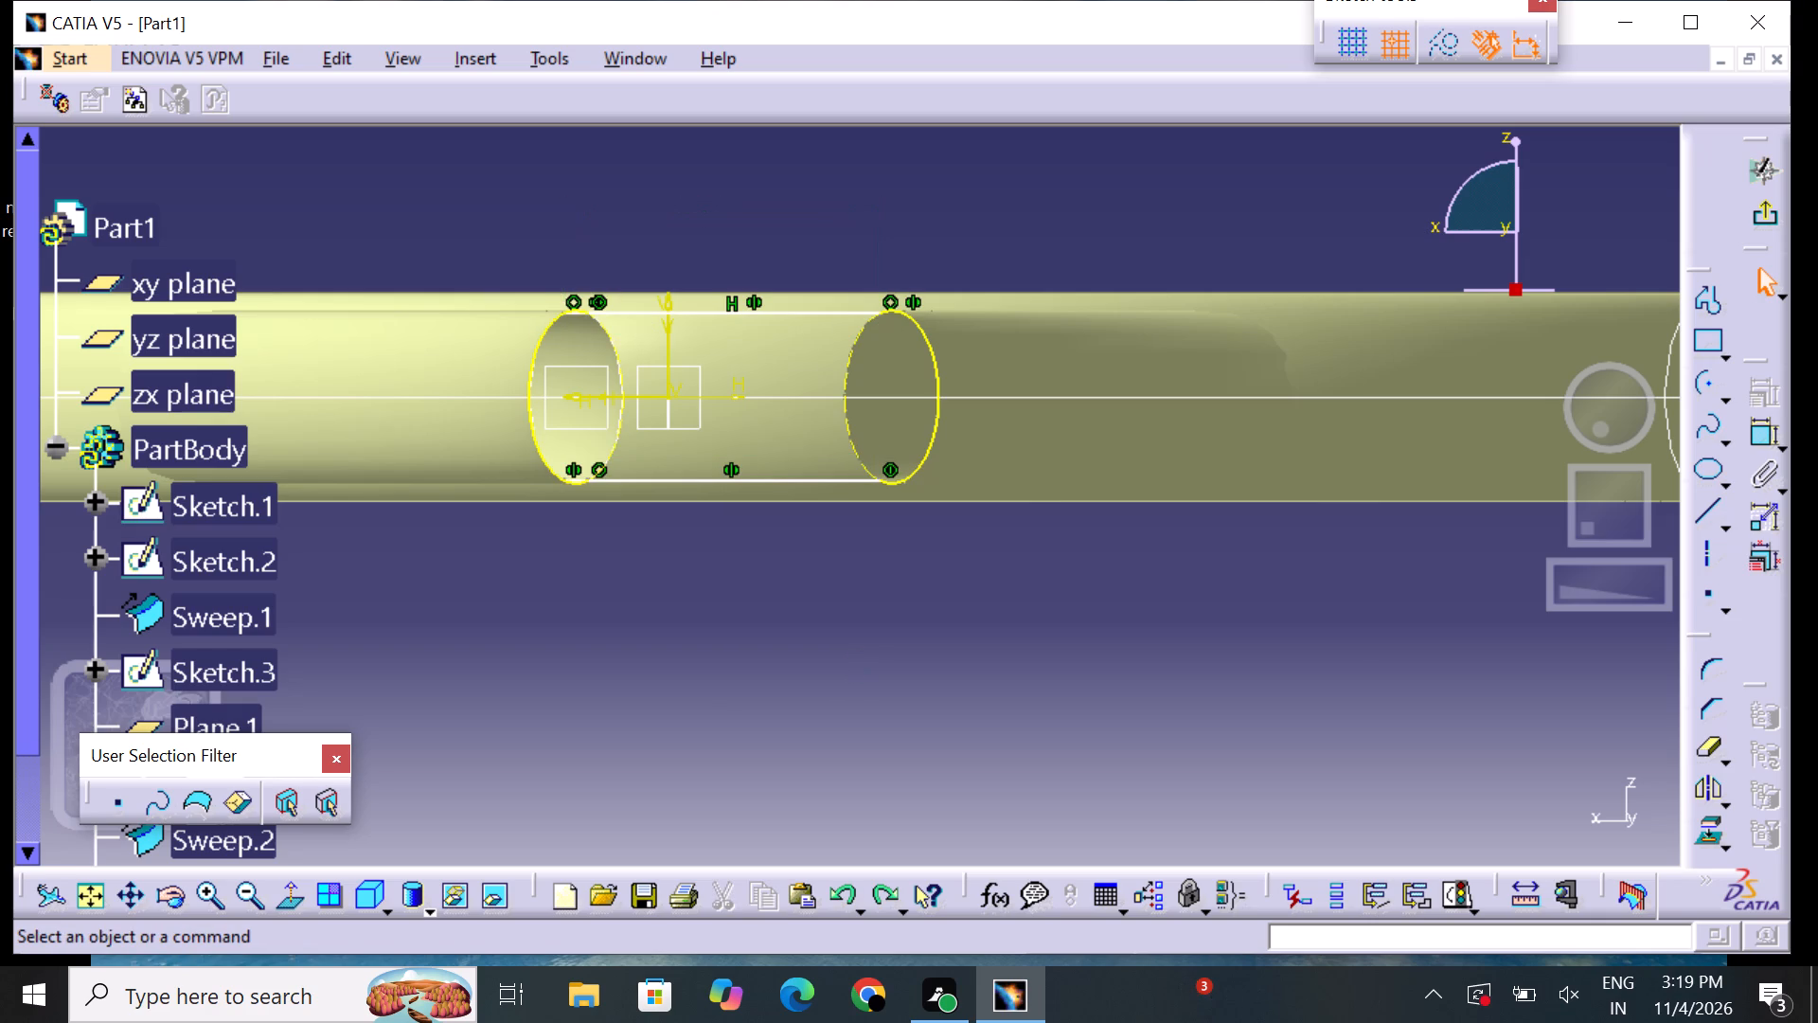
{"action": "key", "text": "ctrl+z"}
{"action": "key", "text": "ctrl+z"}
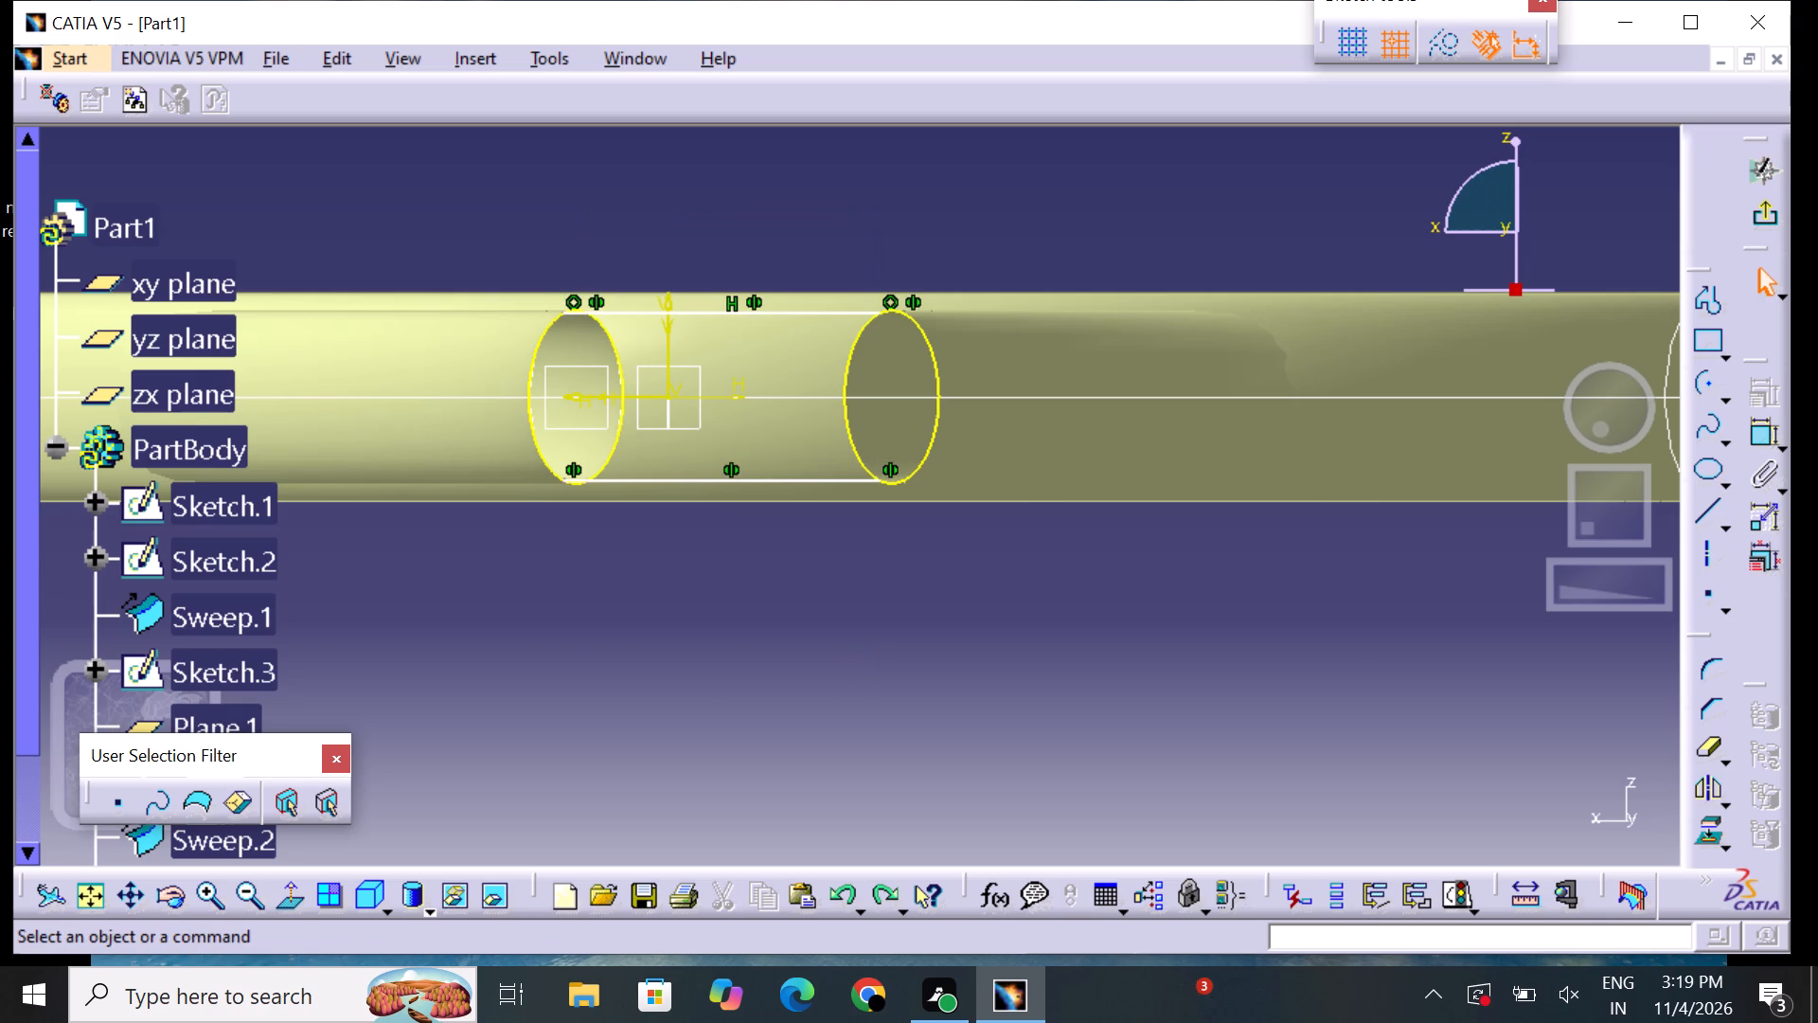
{"action": "key", "text": "ctrl+z"}
{"action": "key", "text": "ctrl+z"}
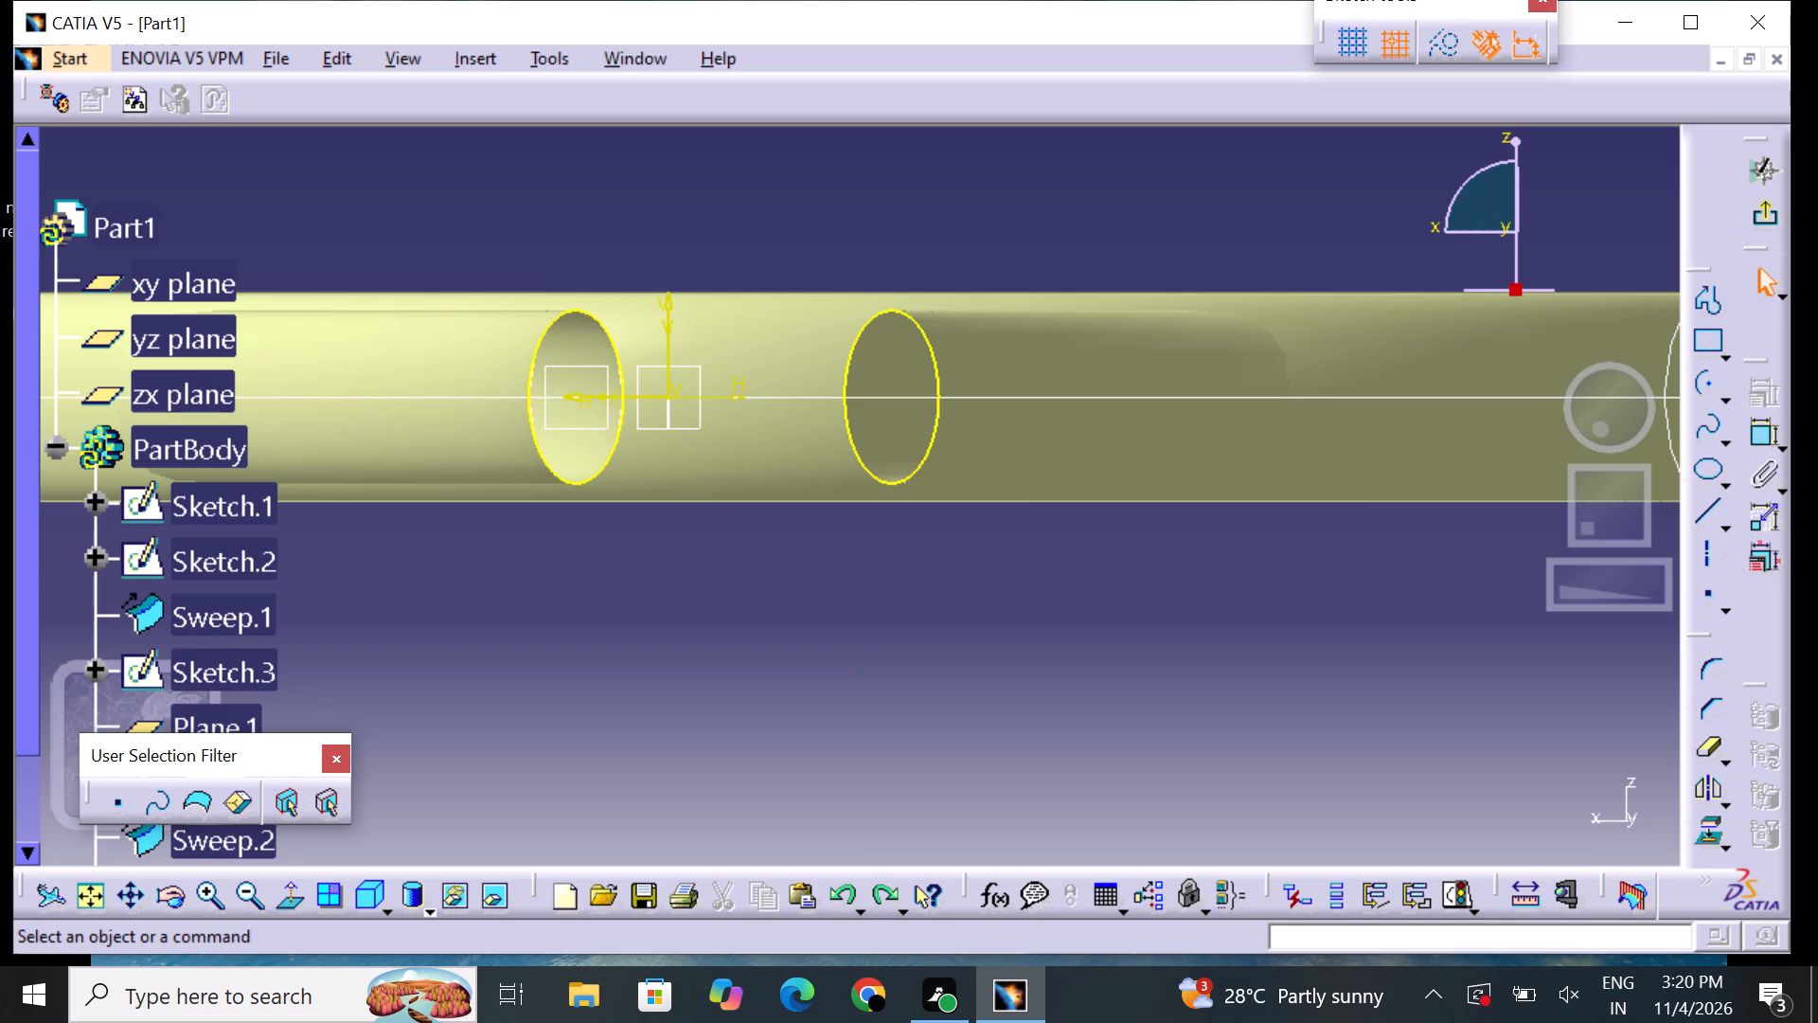
Sketch a horizontal line about 30 mm long joining the upper parts of the two projected ellipses.
{"action": "left_click", "coordinate": [1701, 512]}
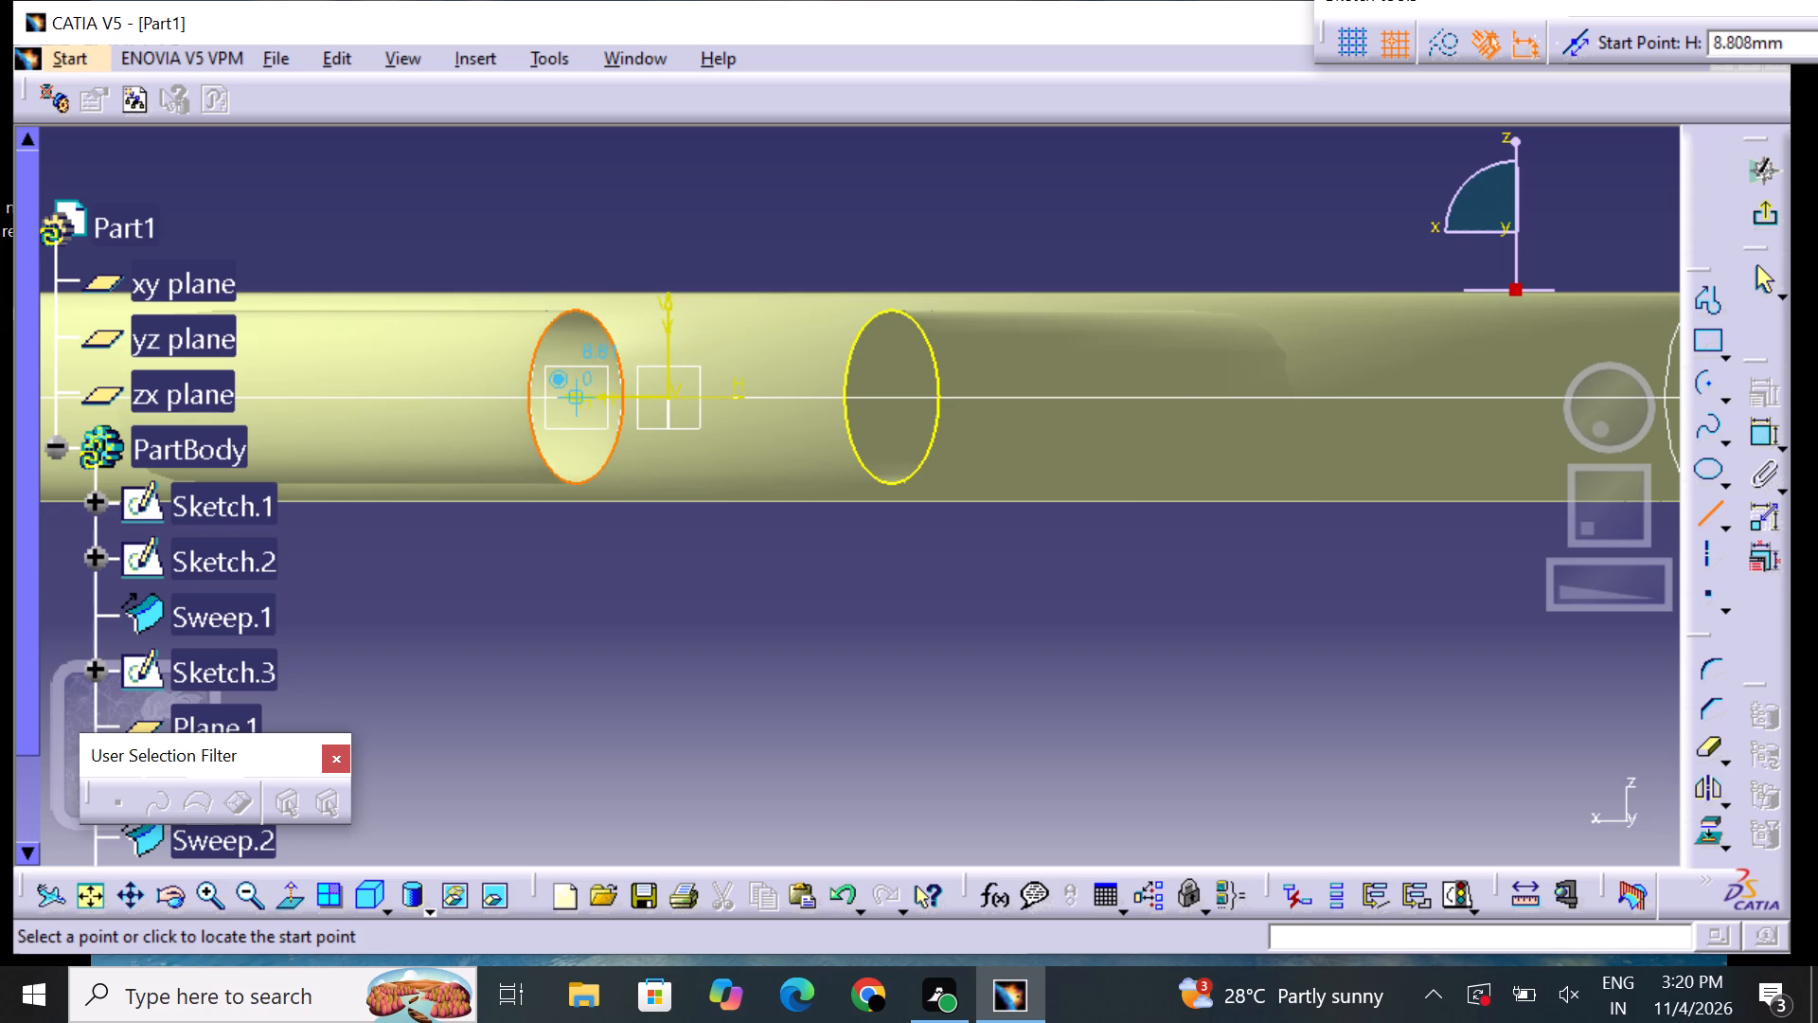
{"action": "left_click", "coordinate": [602, 331]}
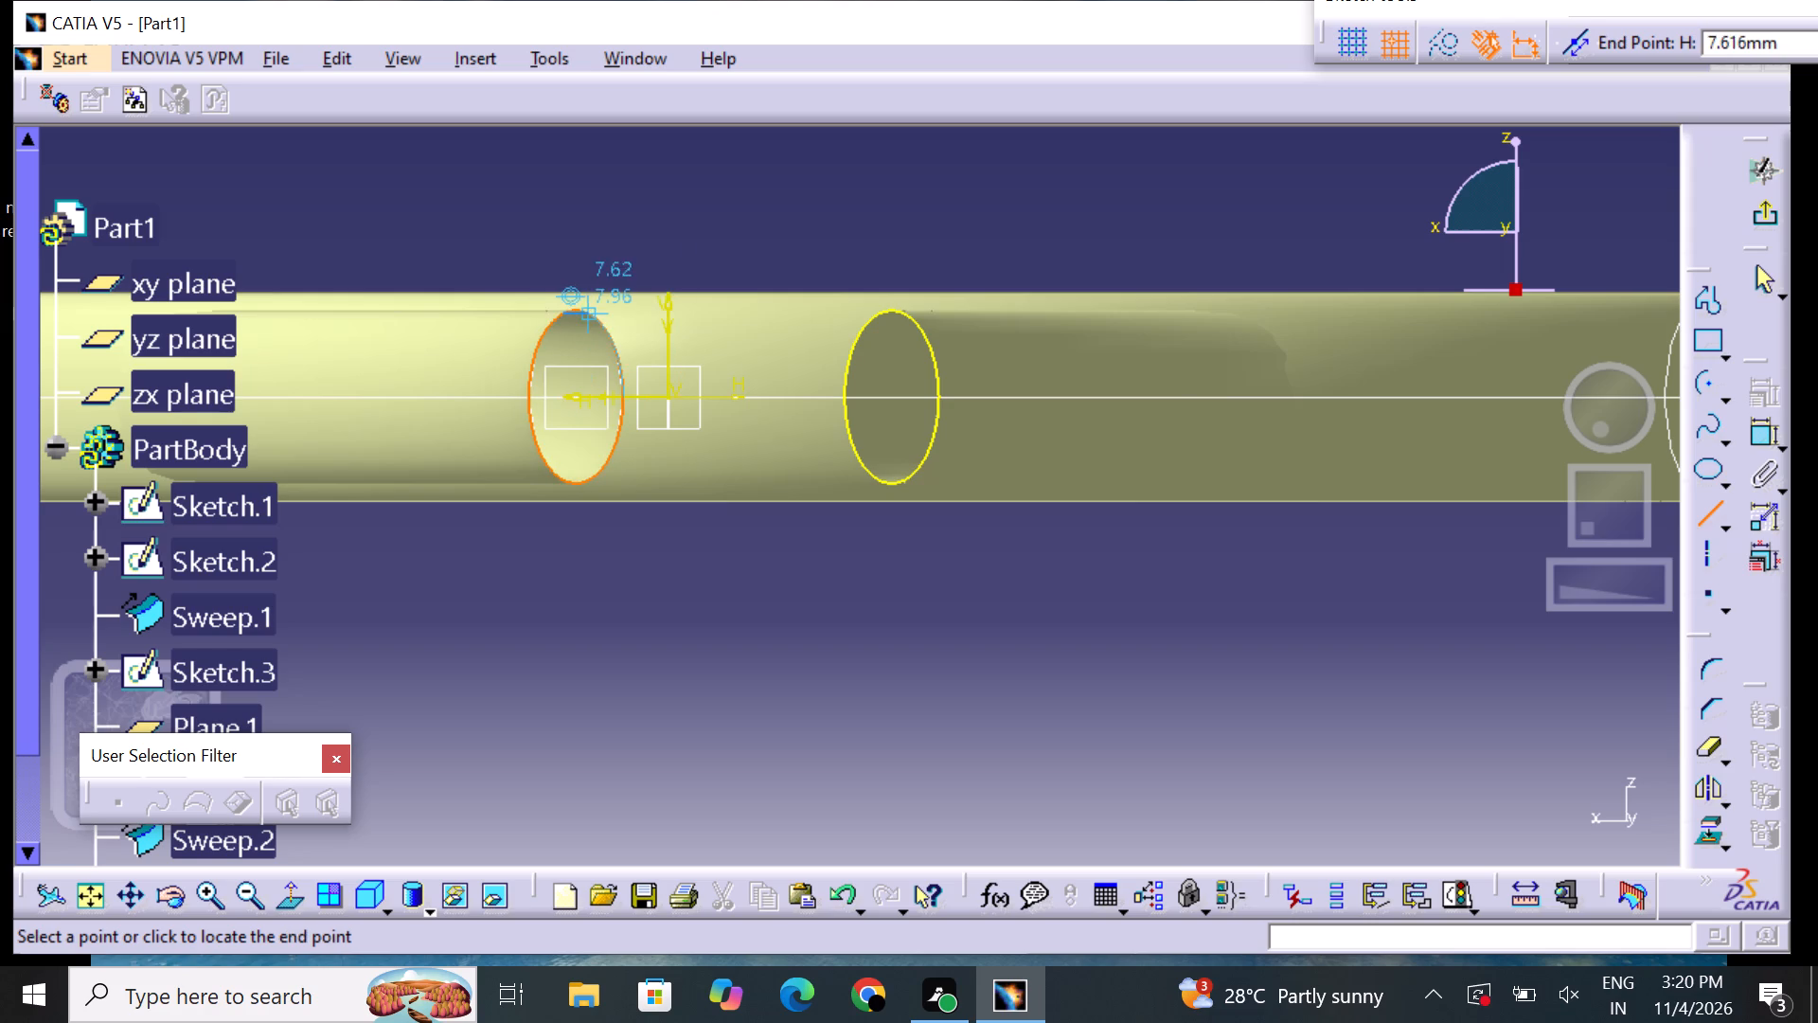
{"action": "left_click", "coordinate": [868, 341]}
{"action": "left_click", "coordinate": [860, 712]}
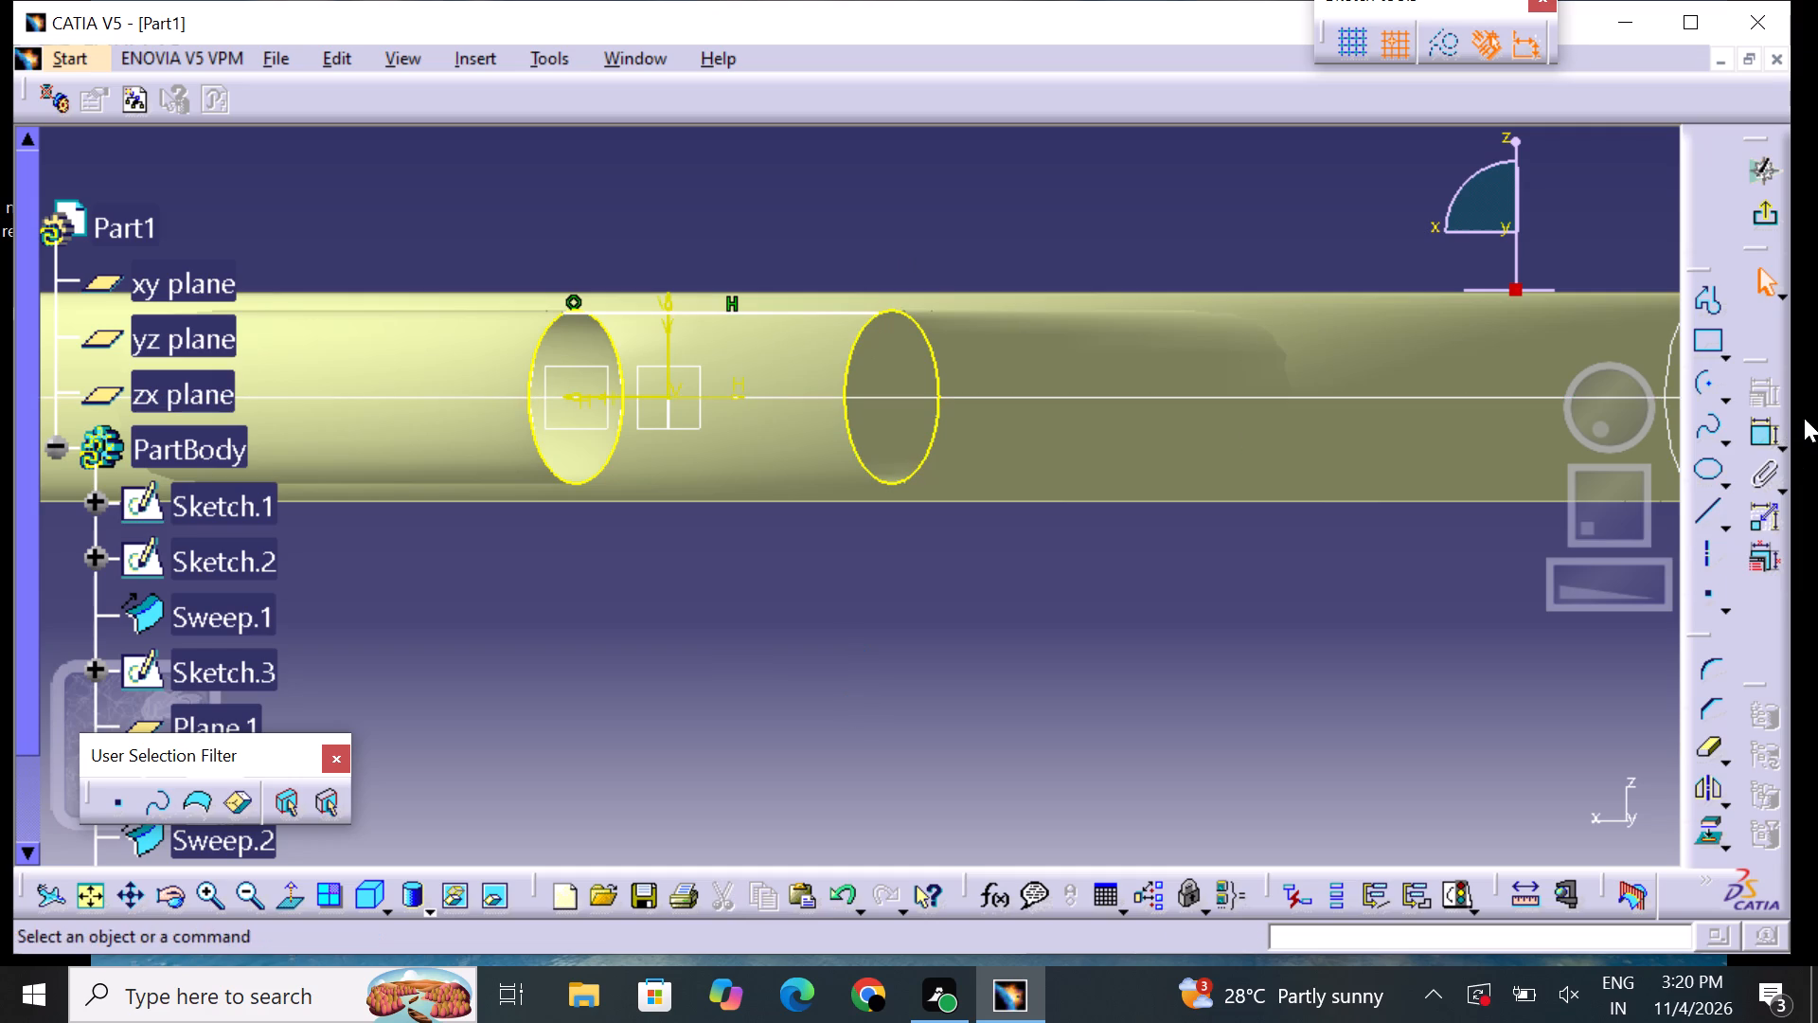
Dimension the length of the upper connecting line, placing the dimension above the line.
{"action": "left_click", "coordinate": [1765, 430]}
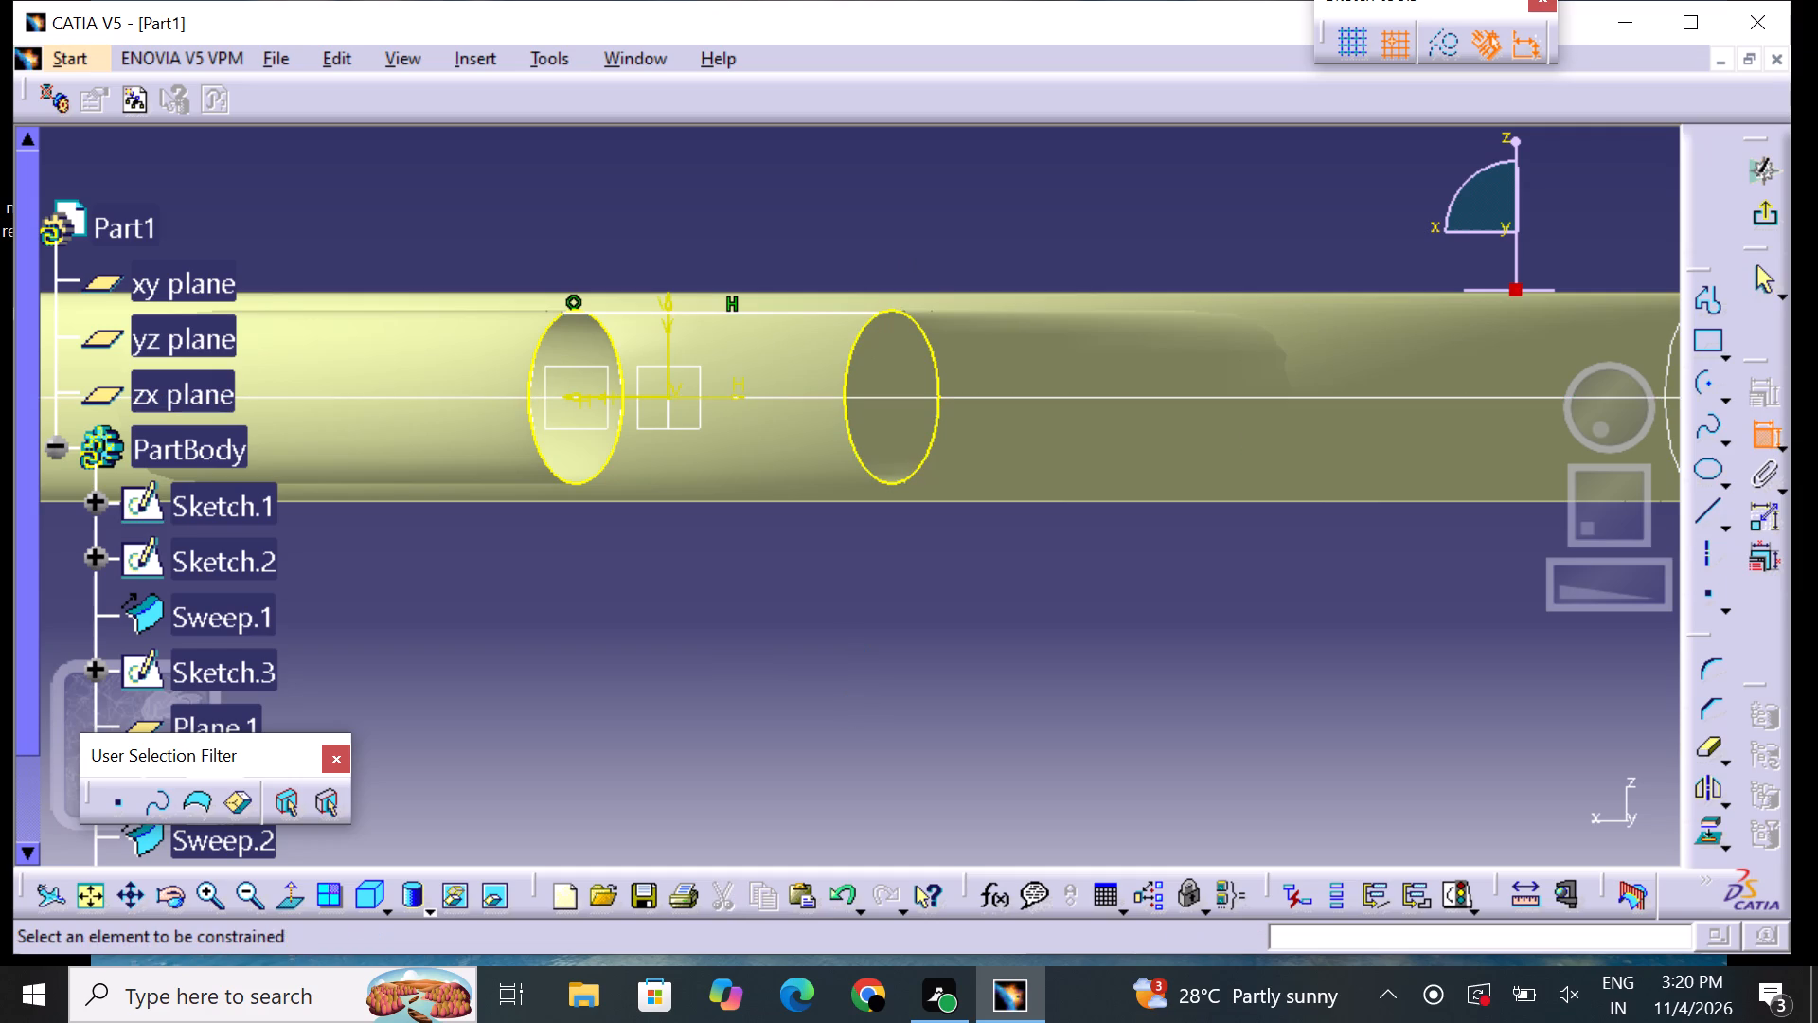
{"action": "left_click_drag", "start_coordinate": [779, 314], "coordinate": [786, 302]}
{"action": "left_click", "coordinate": [778, 258]}
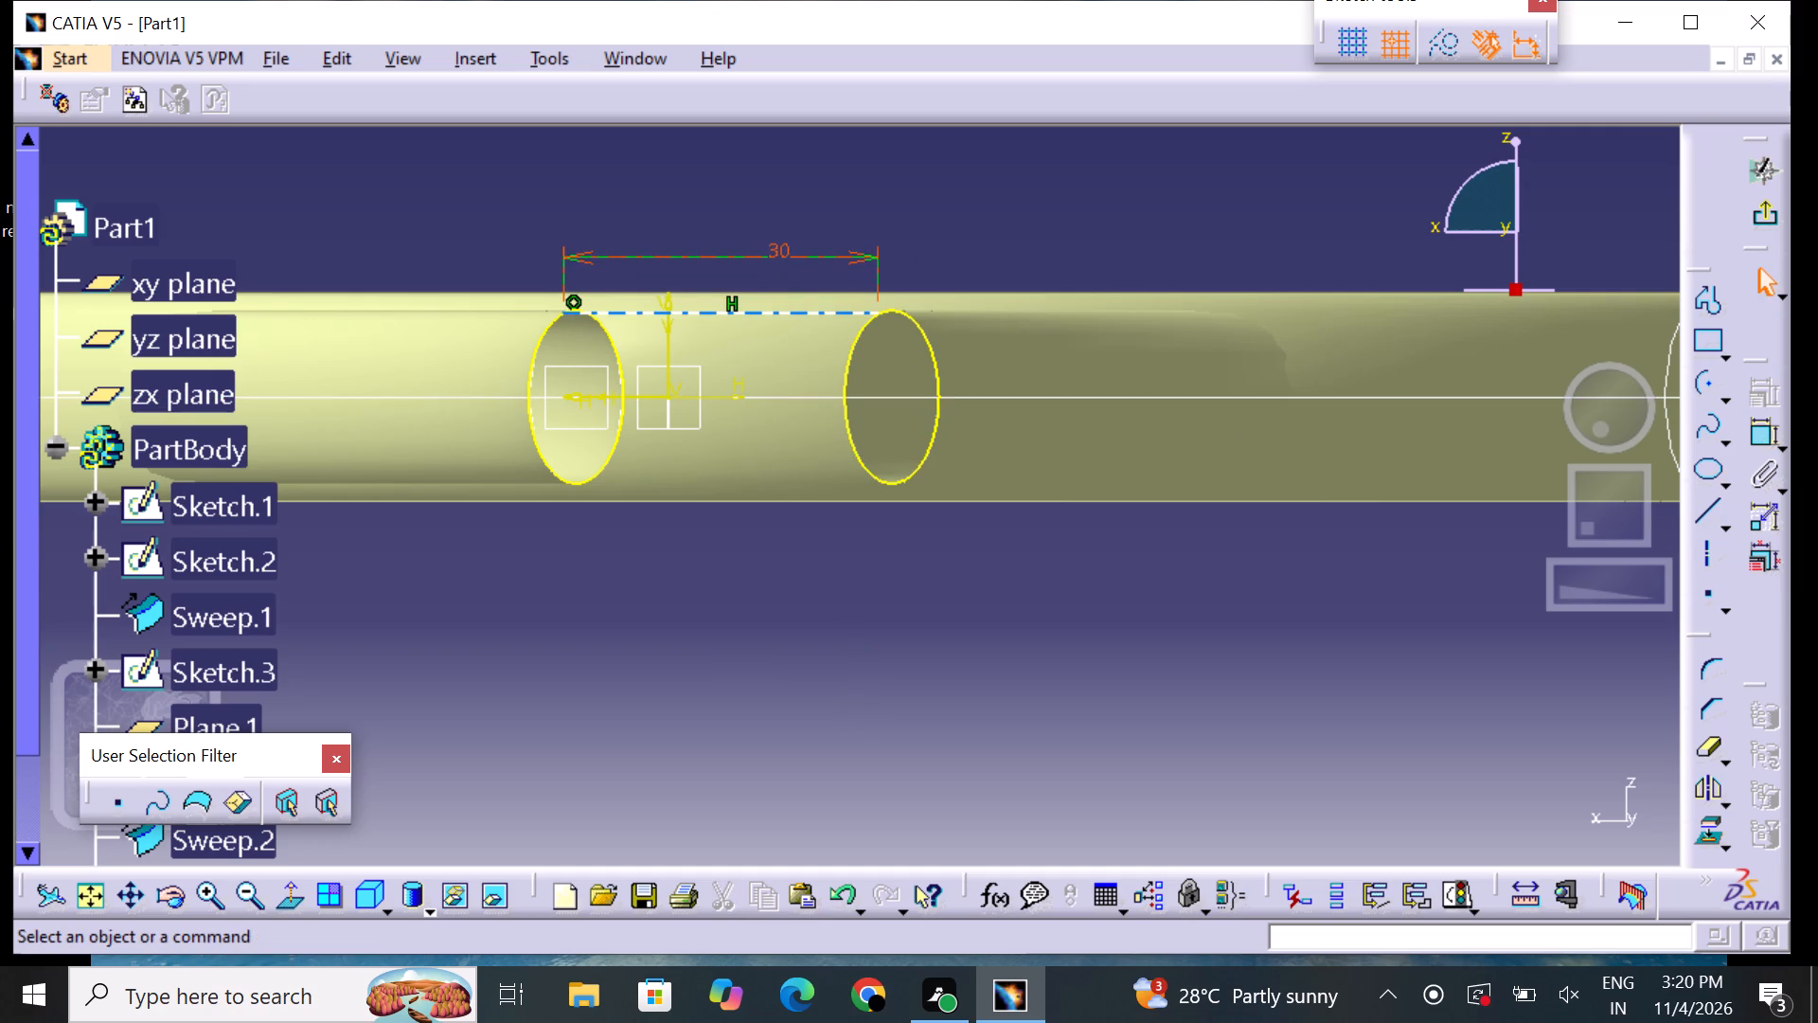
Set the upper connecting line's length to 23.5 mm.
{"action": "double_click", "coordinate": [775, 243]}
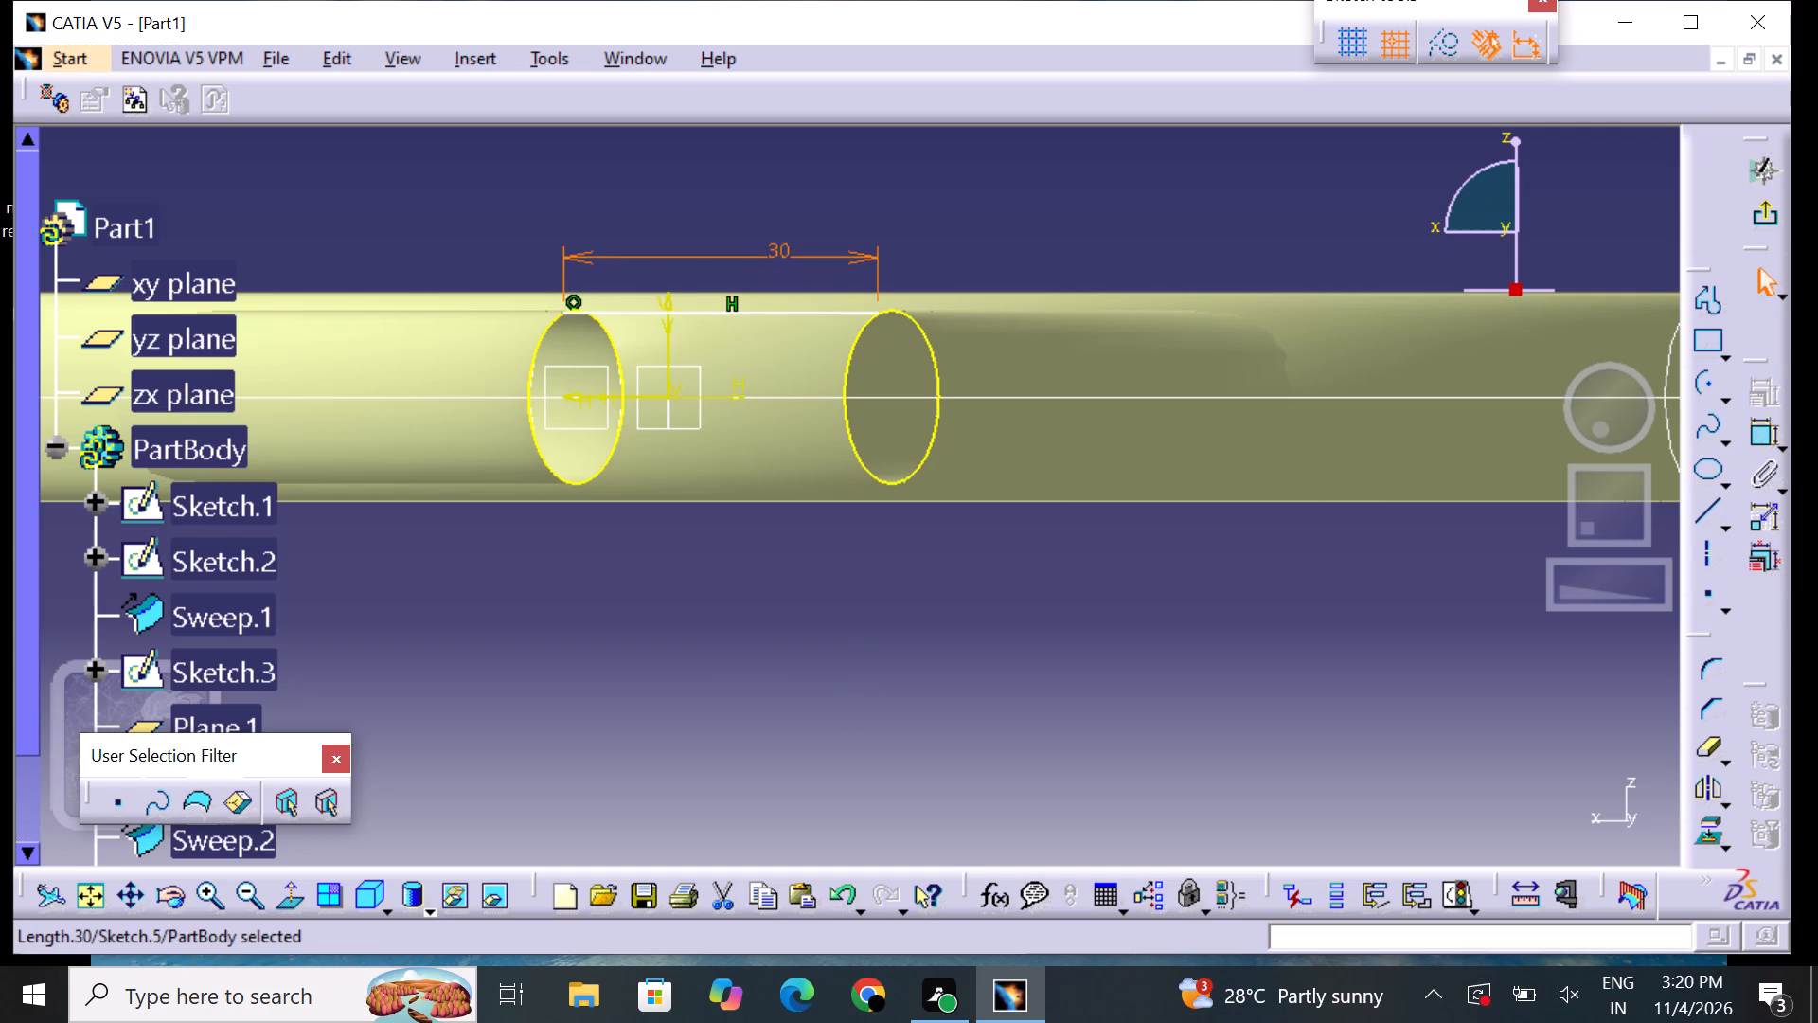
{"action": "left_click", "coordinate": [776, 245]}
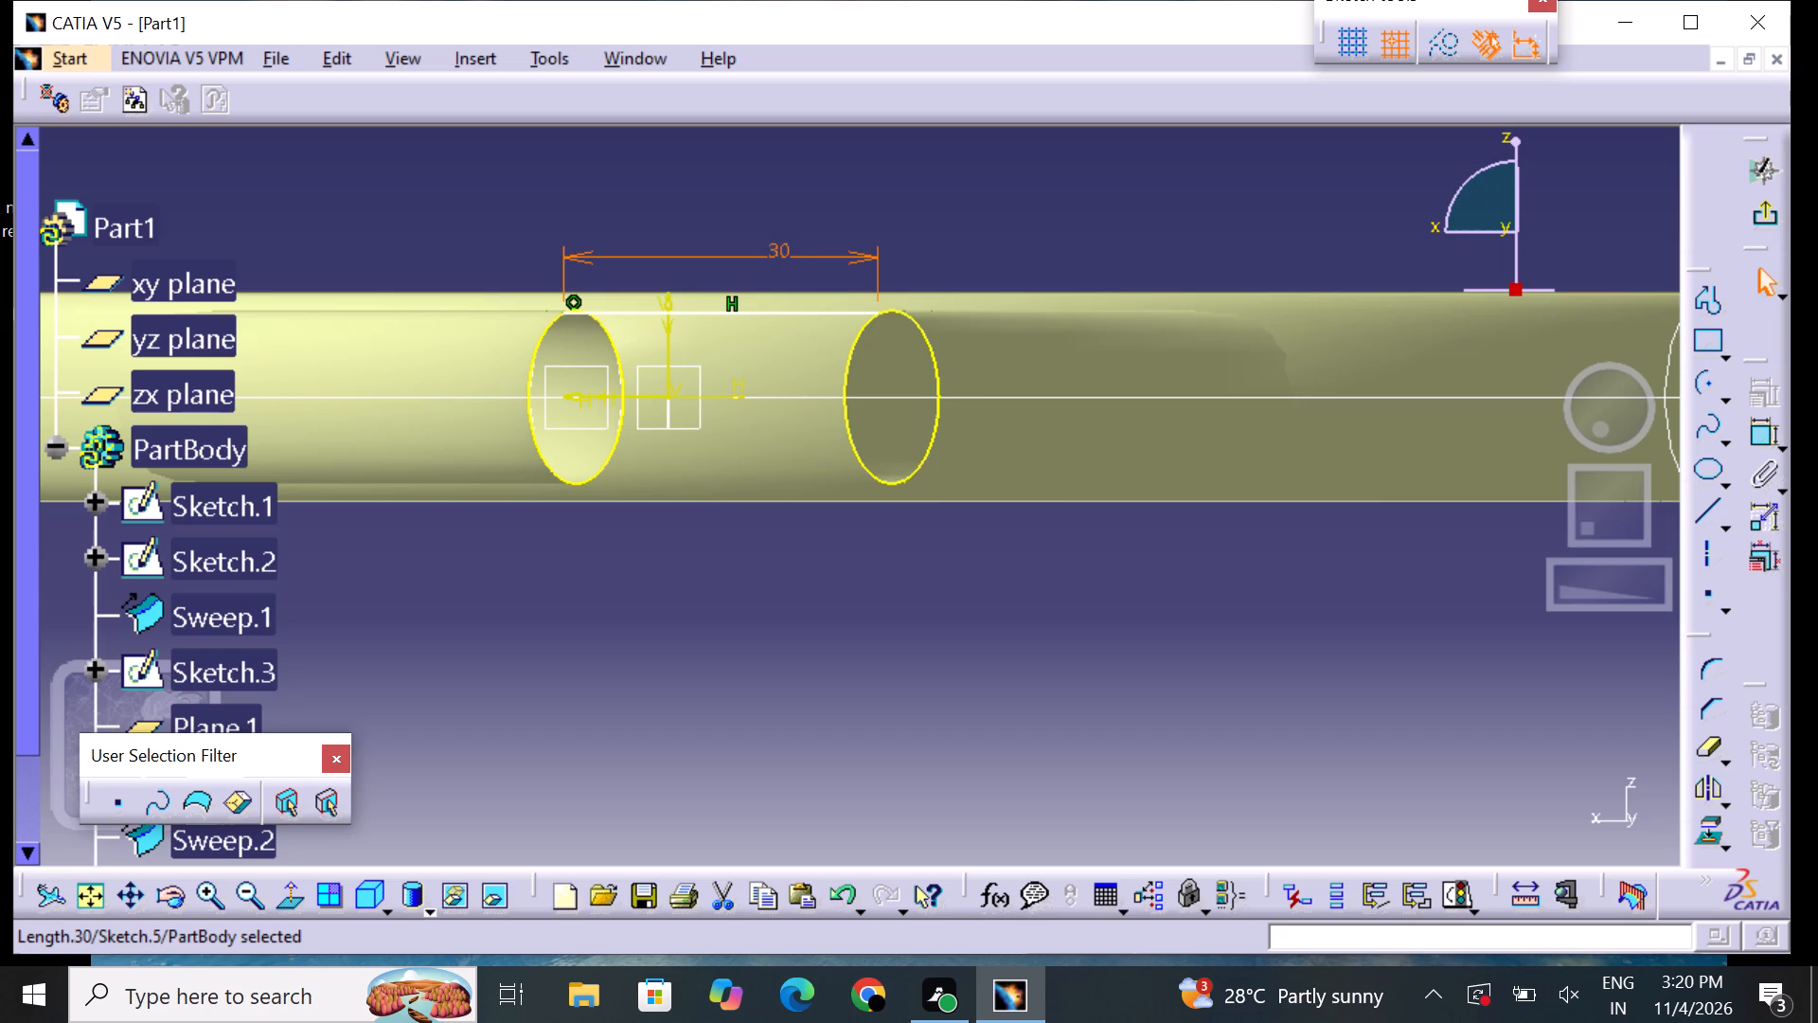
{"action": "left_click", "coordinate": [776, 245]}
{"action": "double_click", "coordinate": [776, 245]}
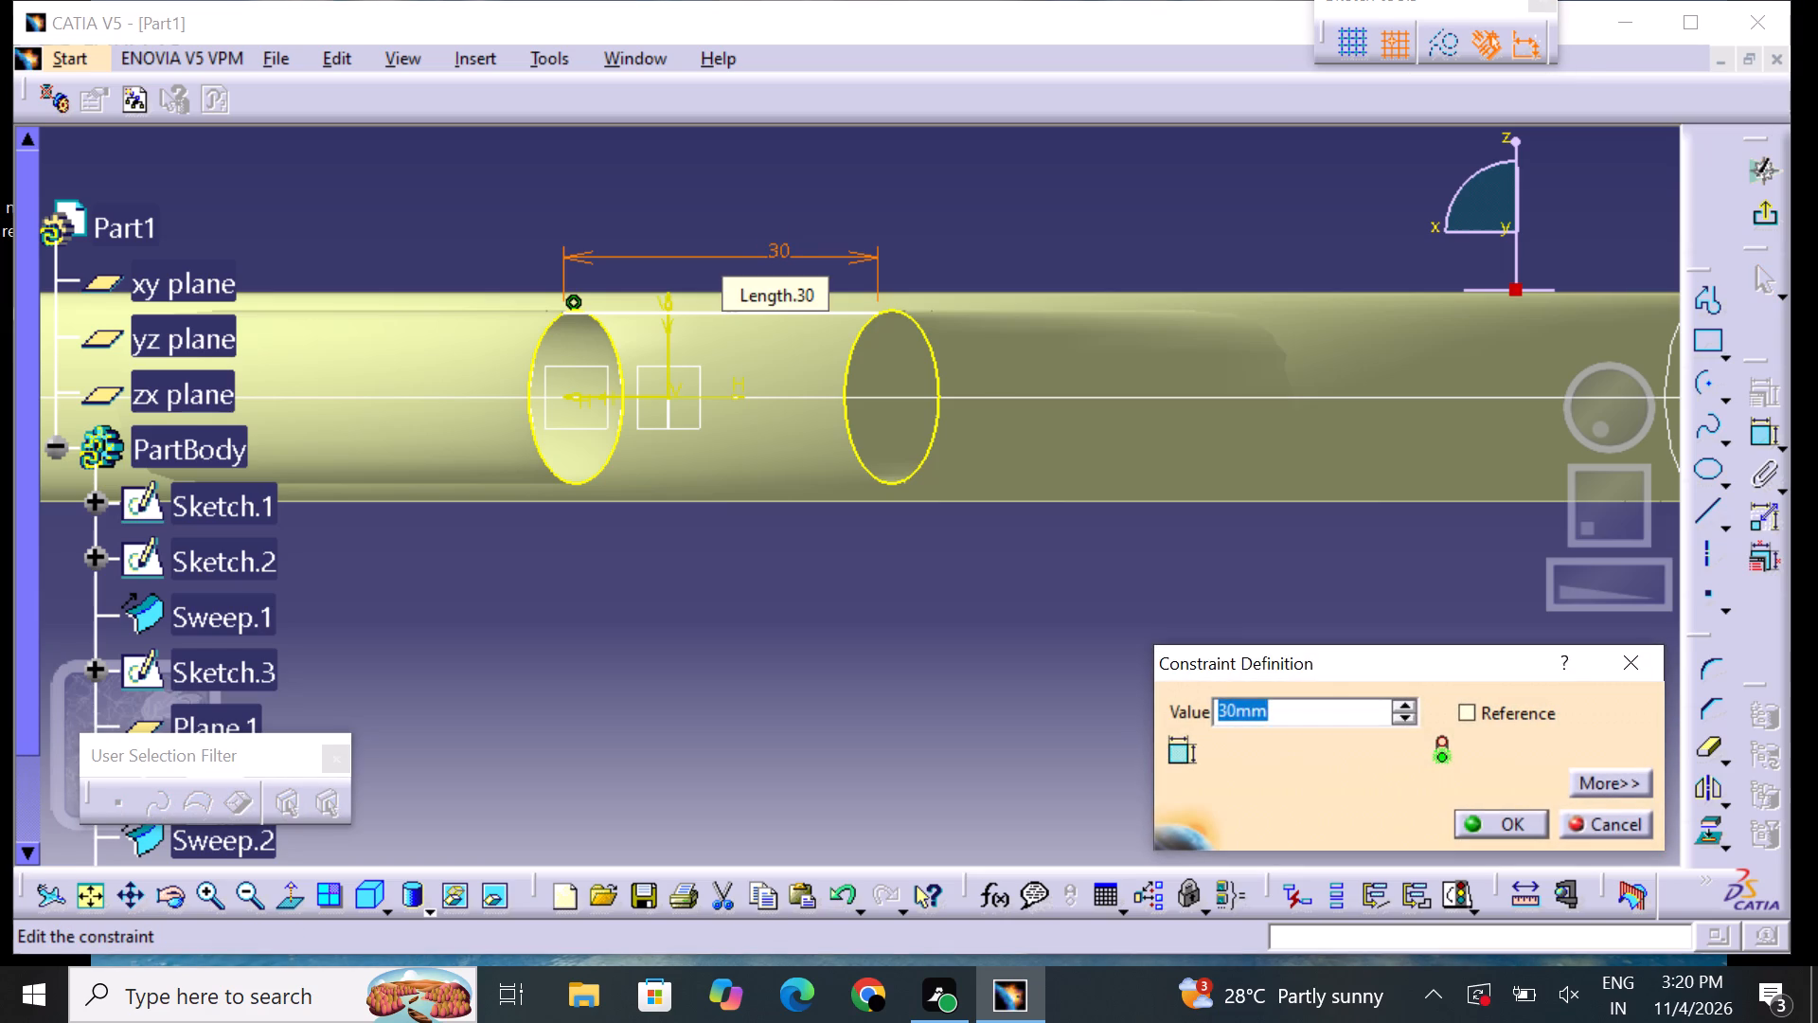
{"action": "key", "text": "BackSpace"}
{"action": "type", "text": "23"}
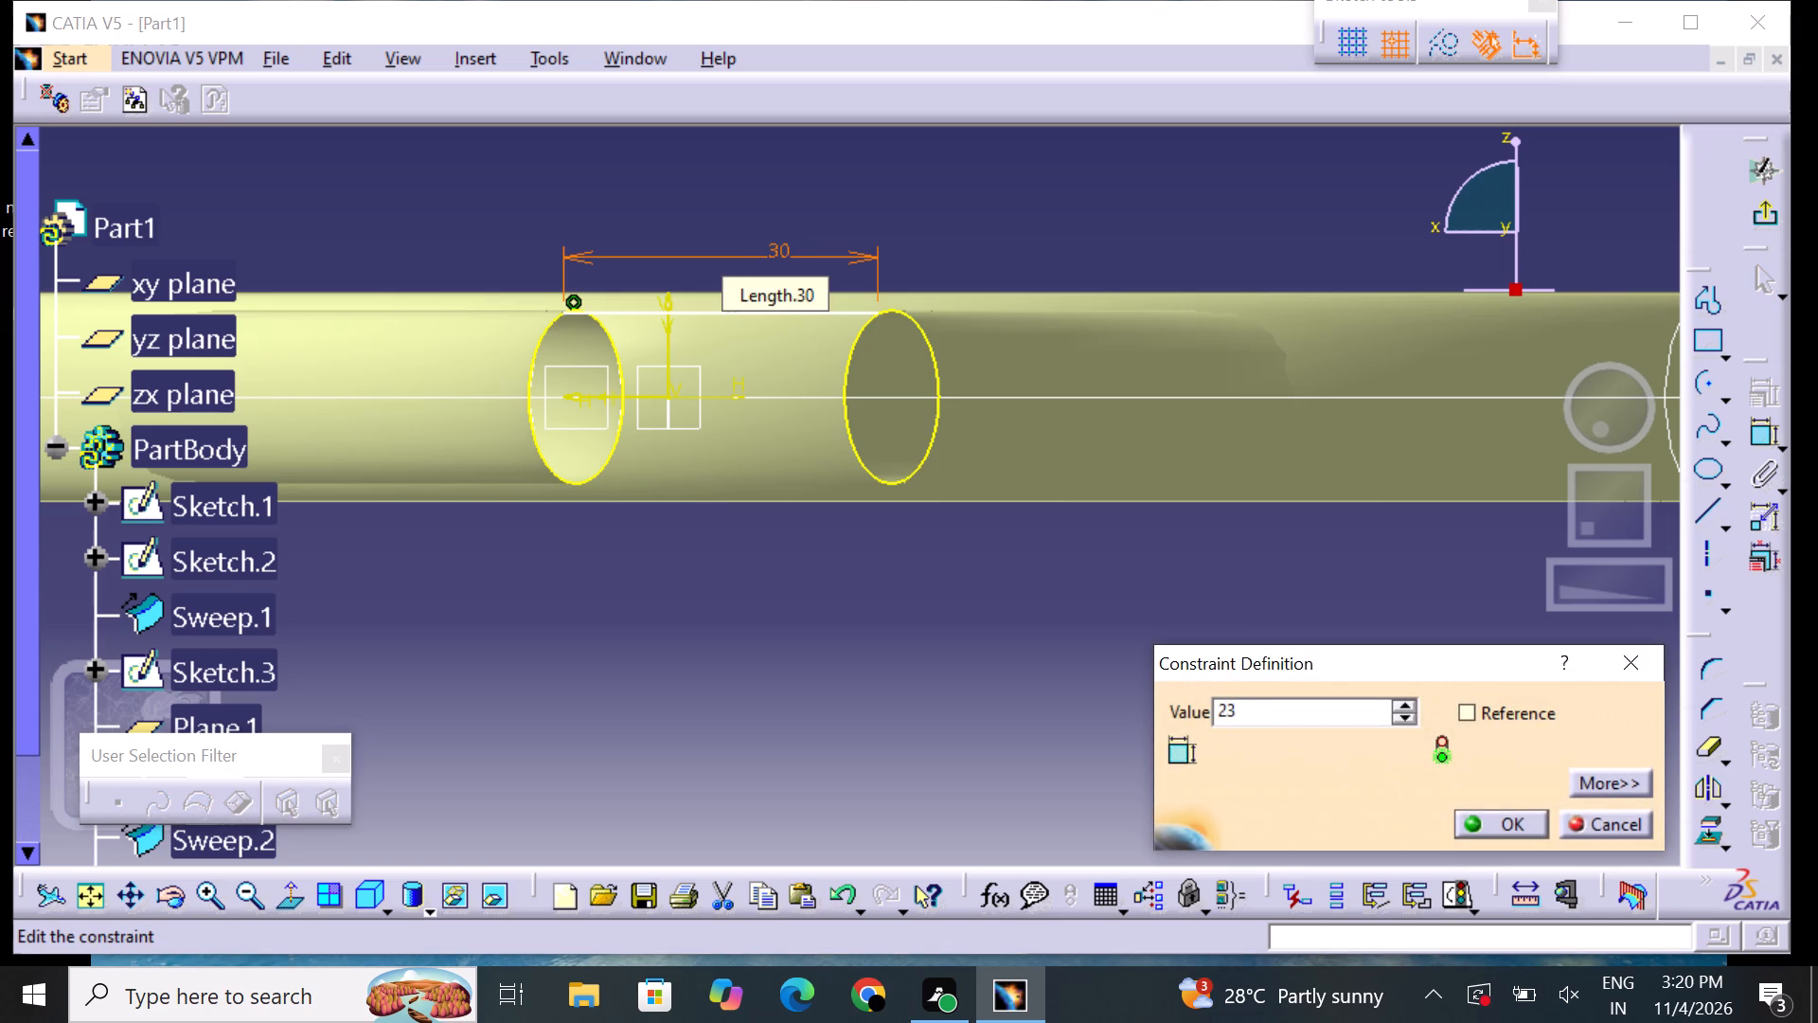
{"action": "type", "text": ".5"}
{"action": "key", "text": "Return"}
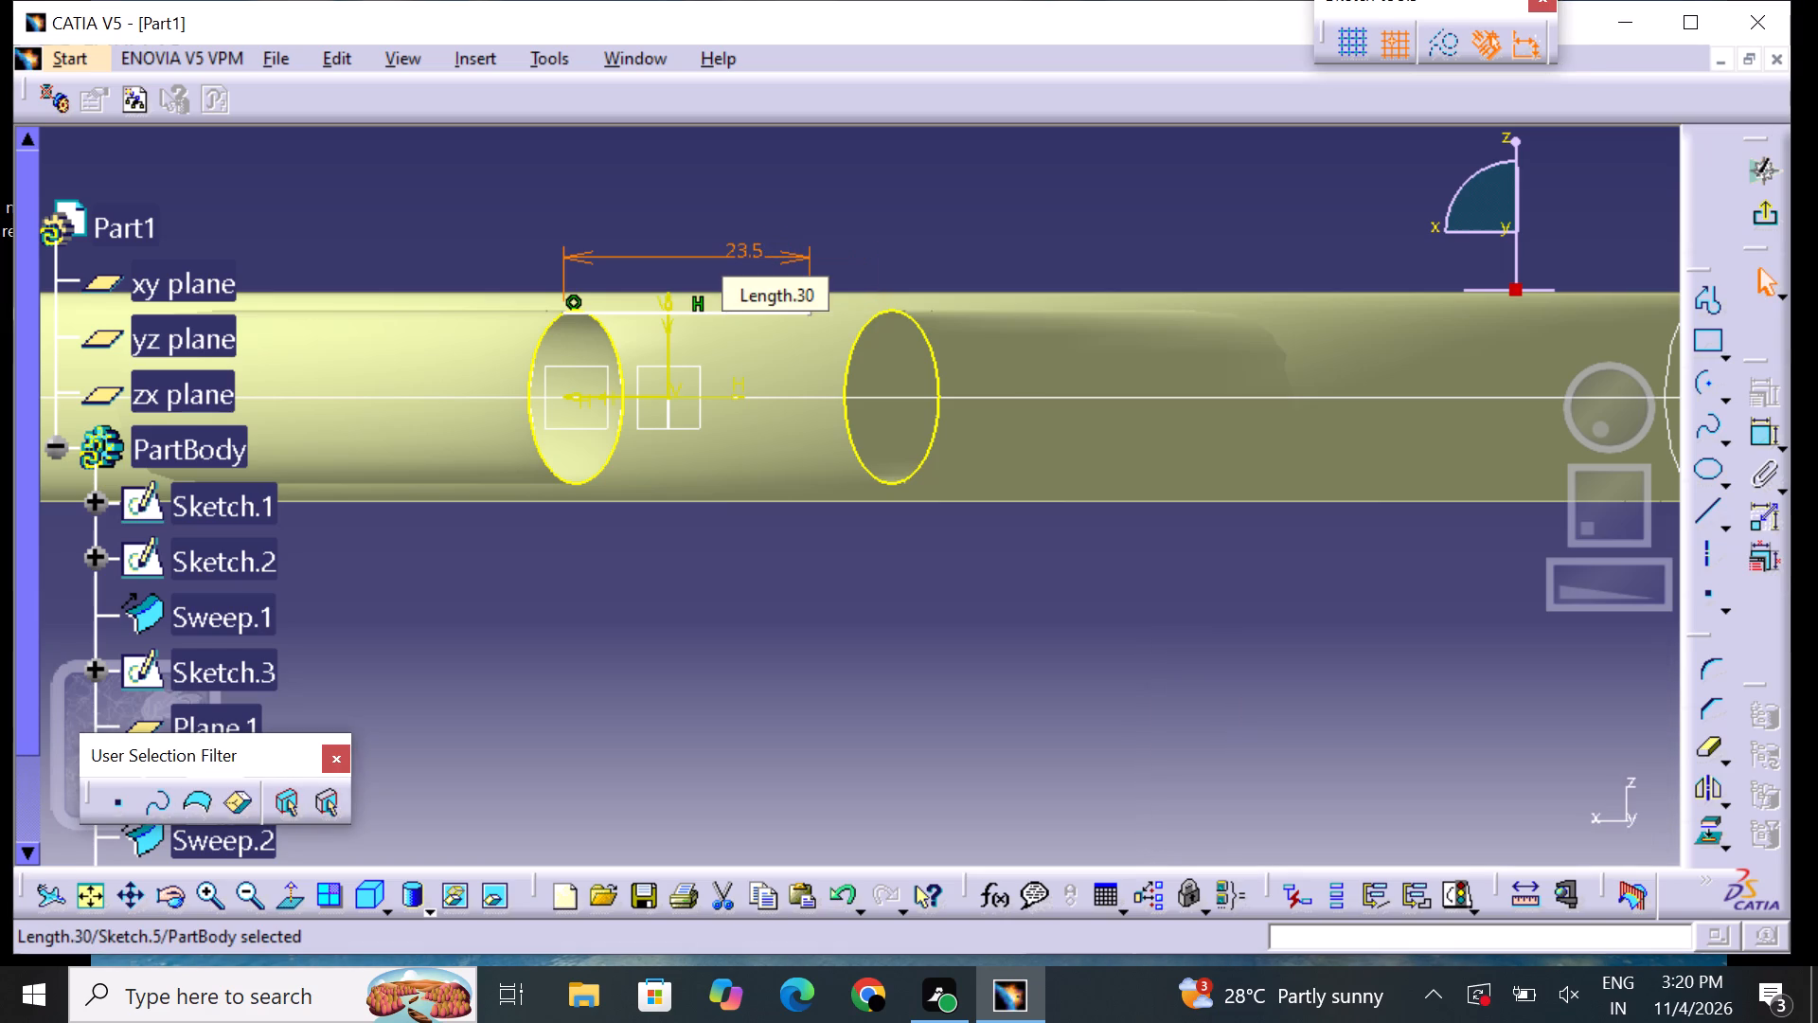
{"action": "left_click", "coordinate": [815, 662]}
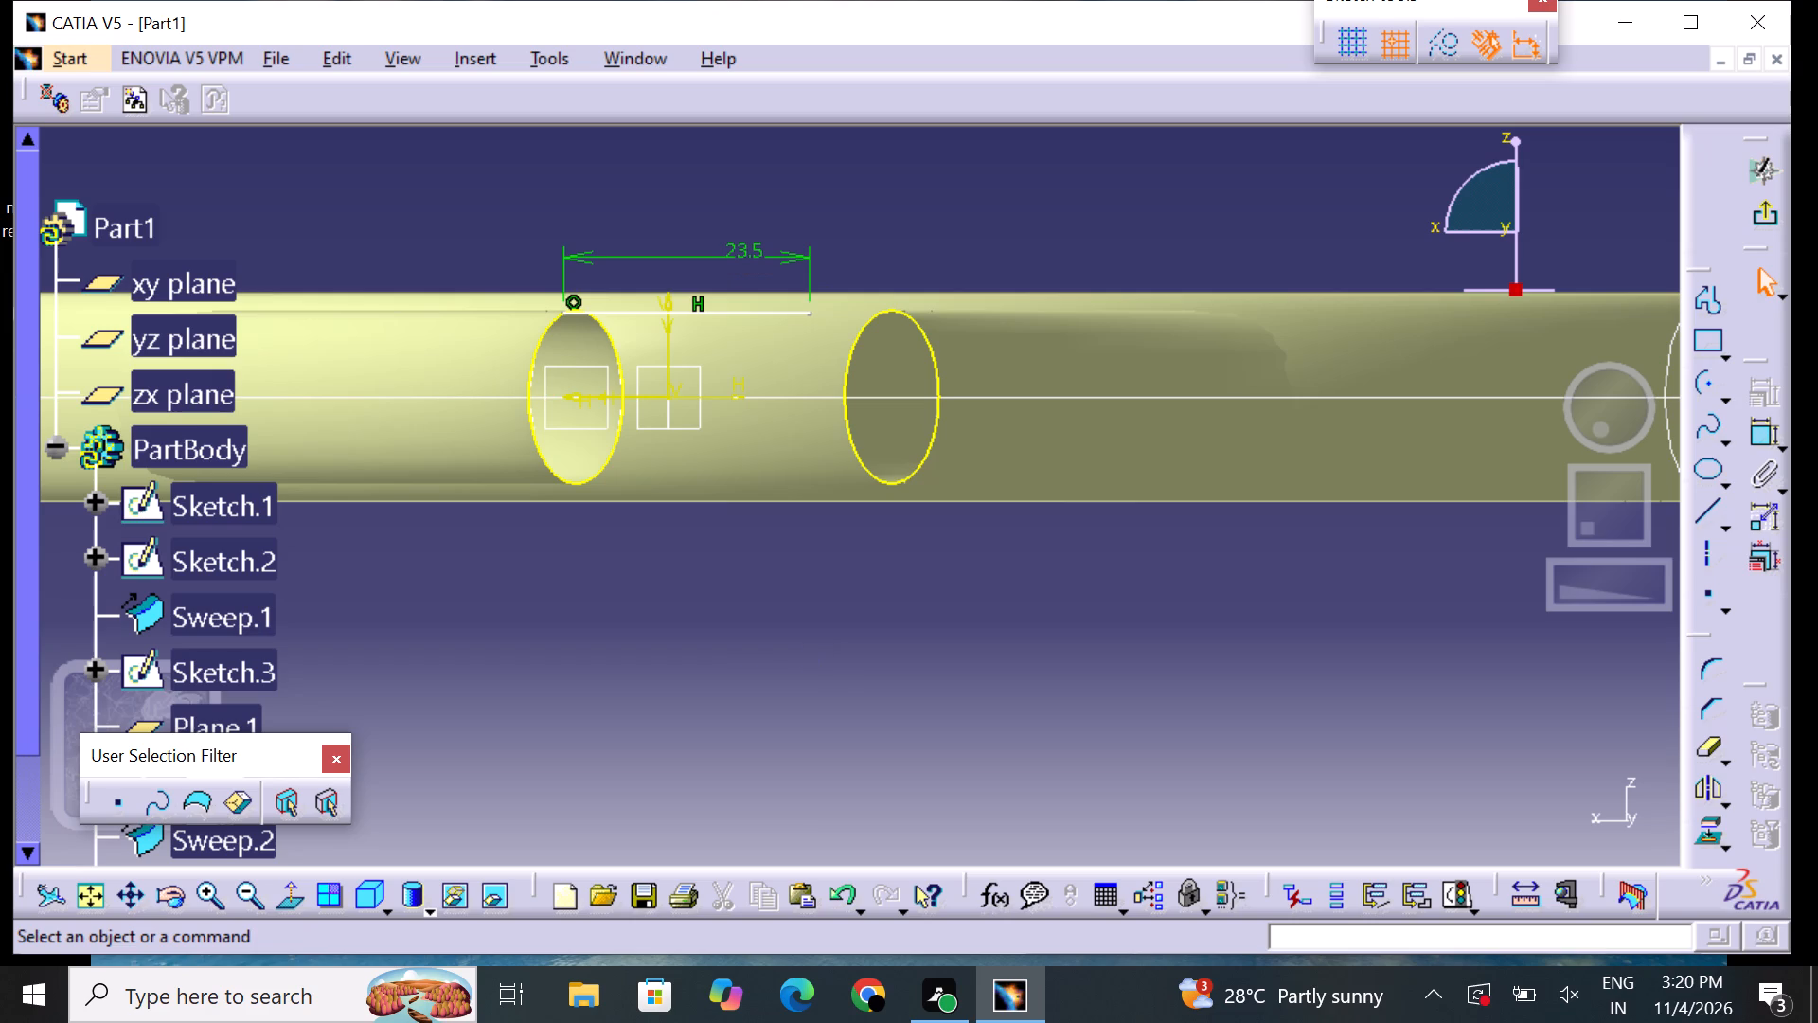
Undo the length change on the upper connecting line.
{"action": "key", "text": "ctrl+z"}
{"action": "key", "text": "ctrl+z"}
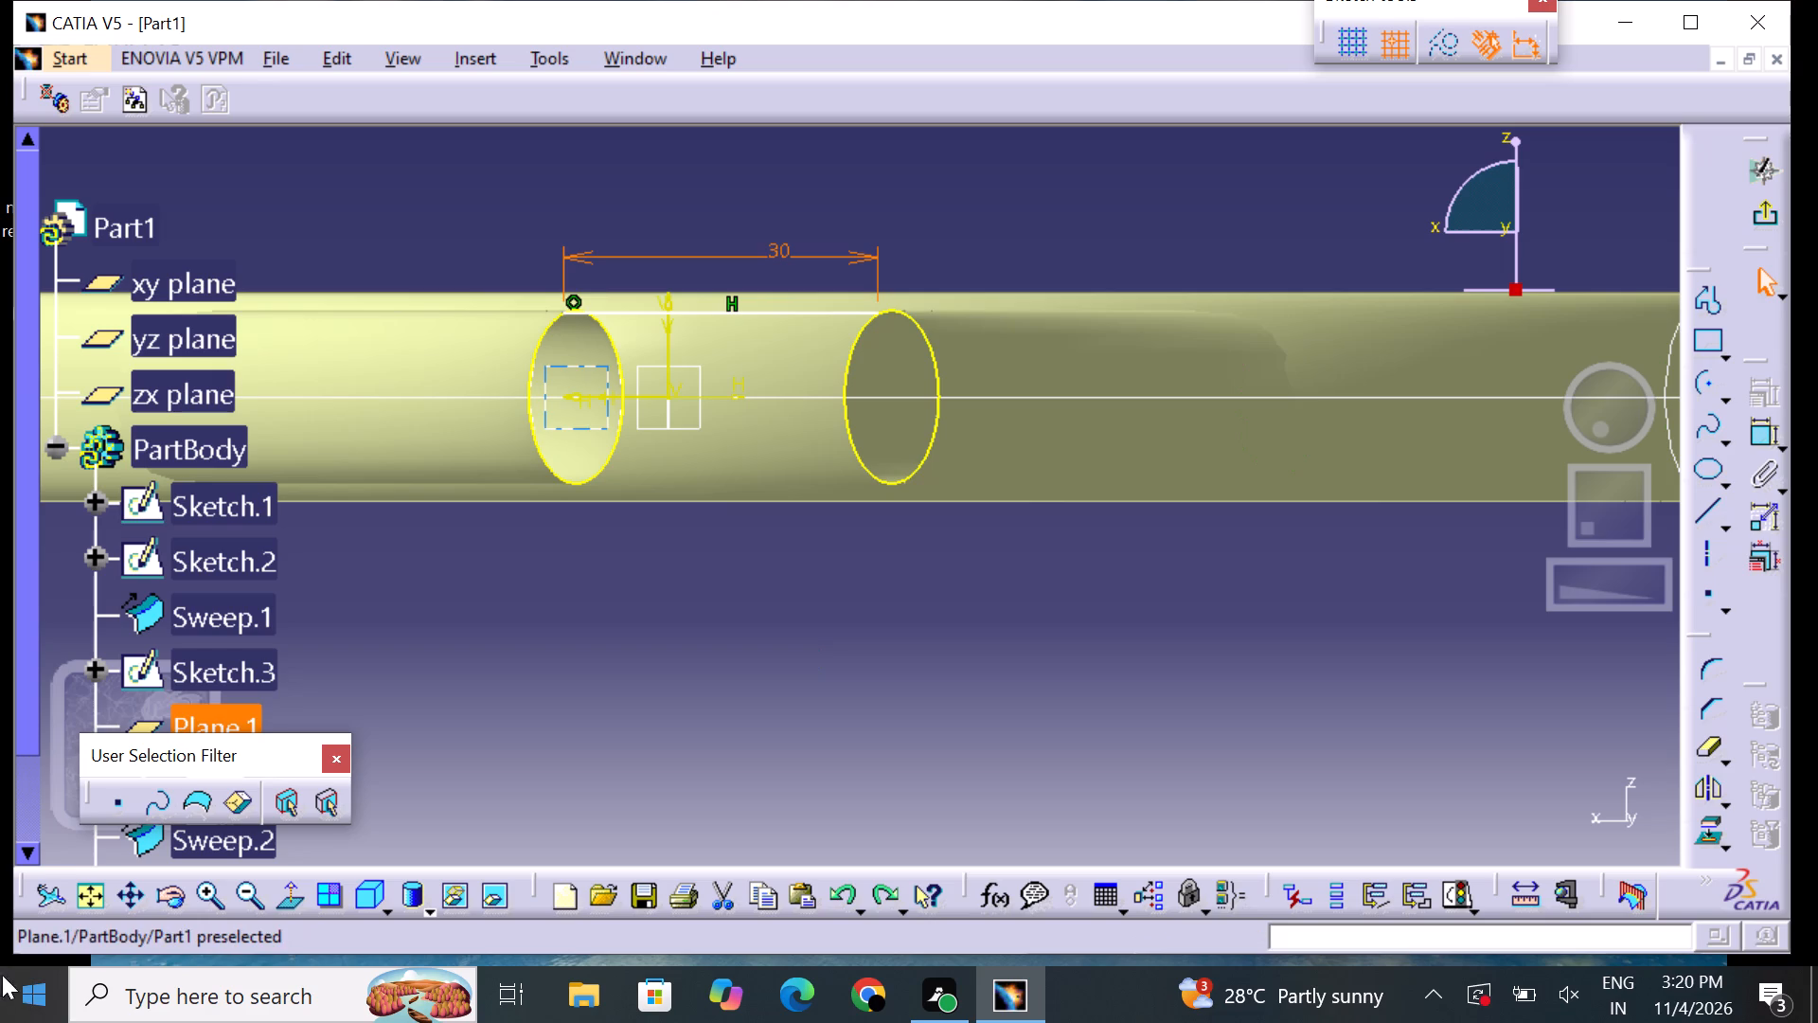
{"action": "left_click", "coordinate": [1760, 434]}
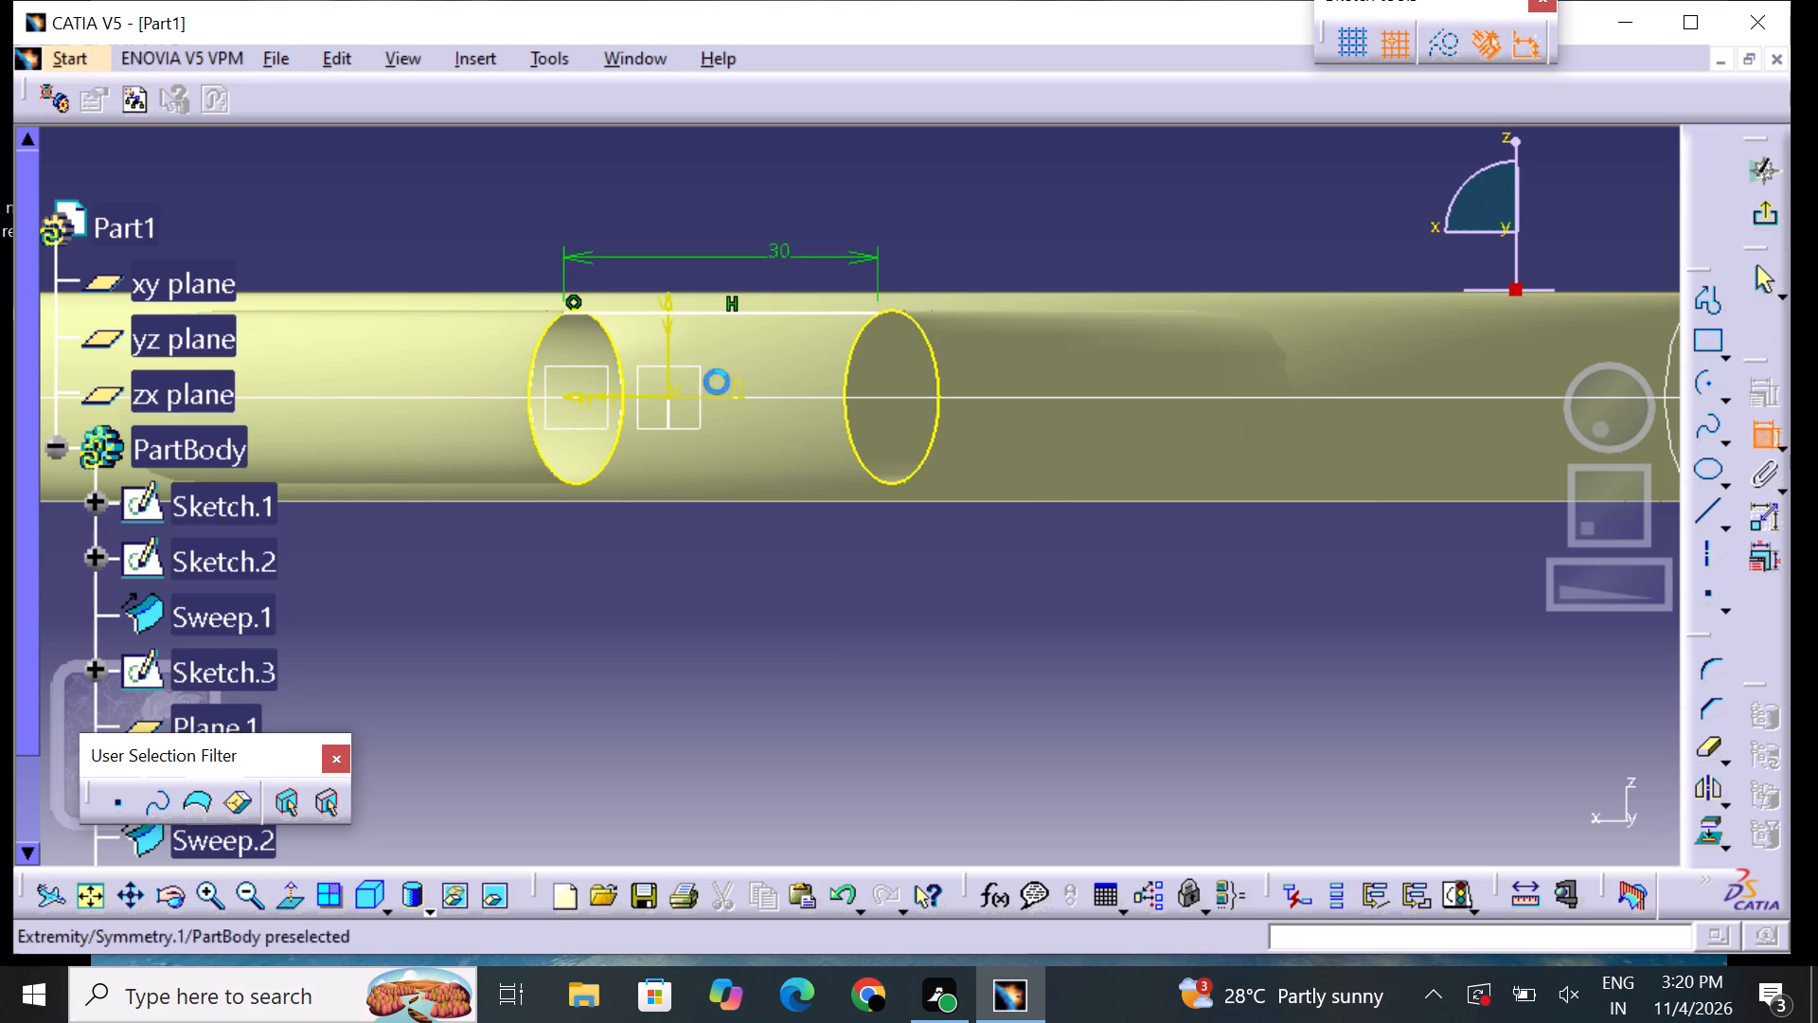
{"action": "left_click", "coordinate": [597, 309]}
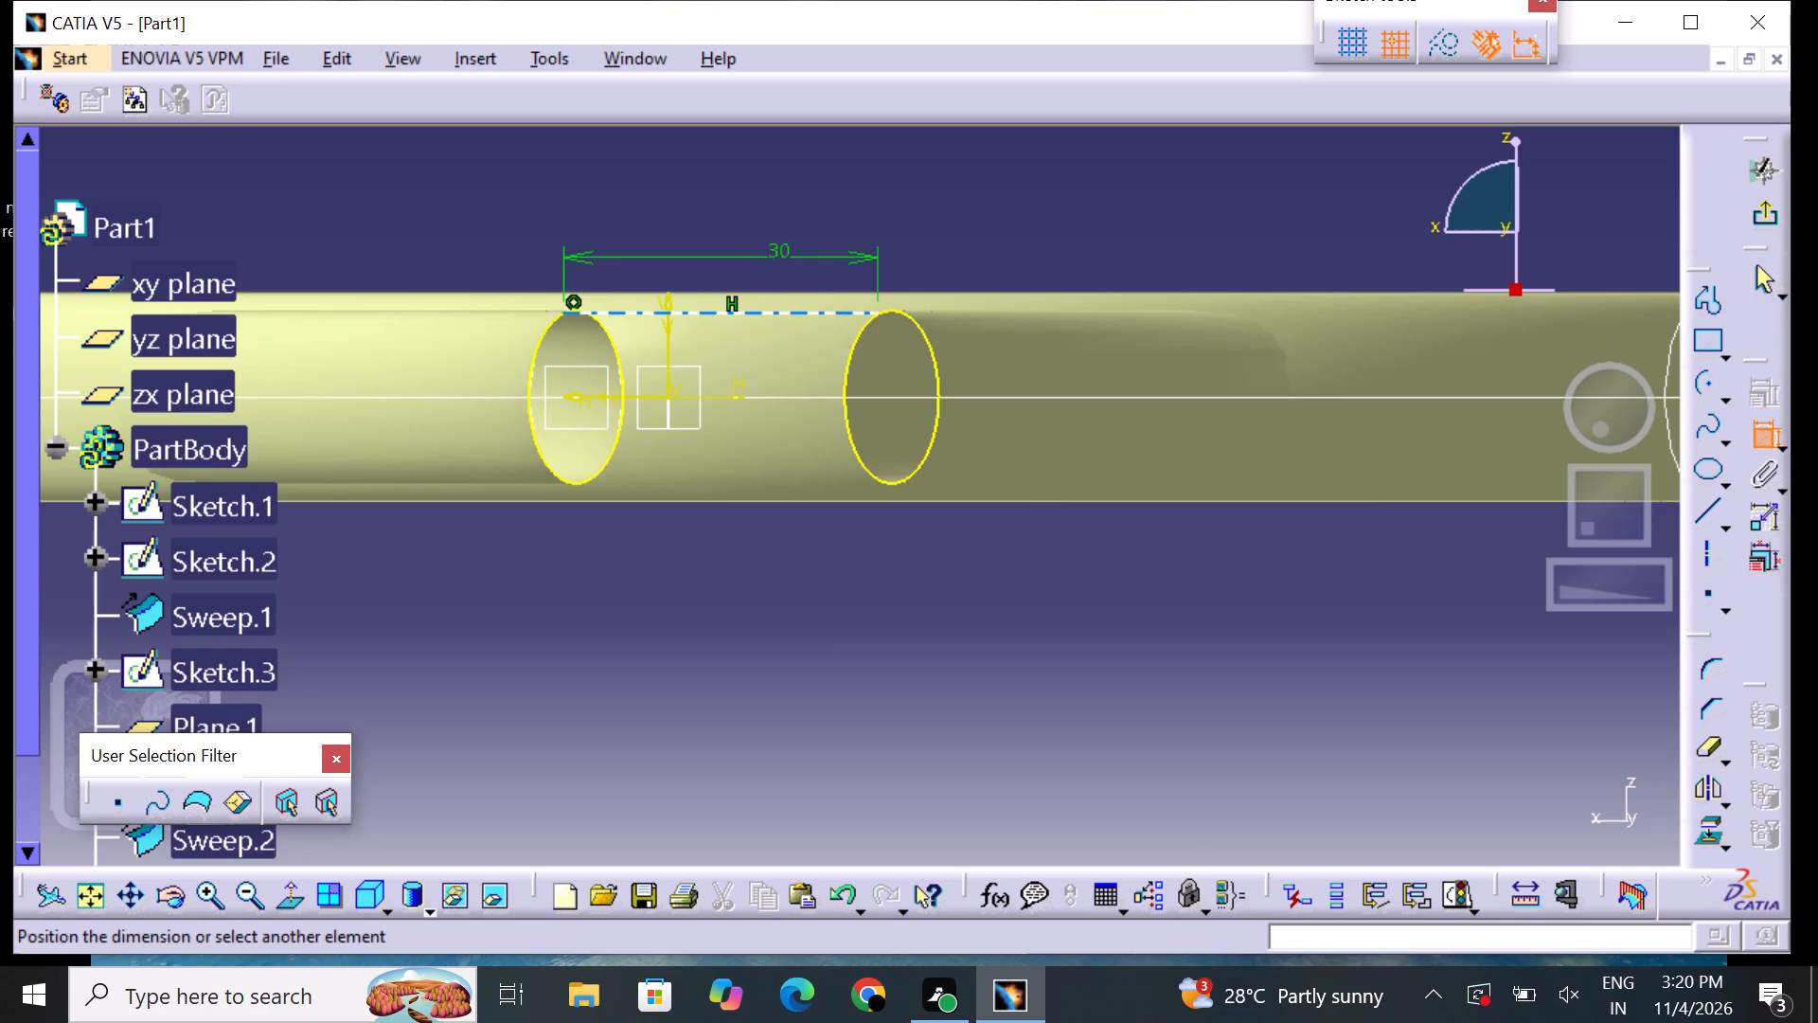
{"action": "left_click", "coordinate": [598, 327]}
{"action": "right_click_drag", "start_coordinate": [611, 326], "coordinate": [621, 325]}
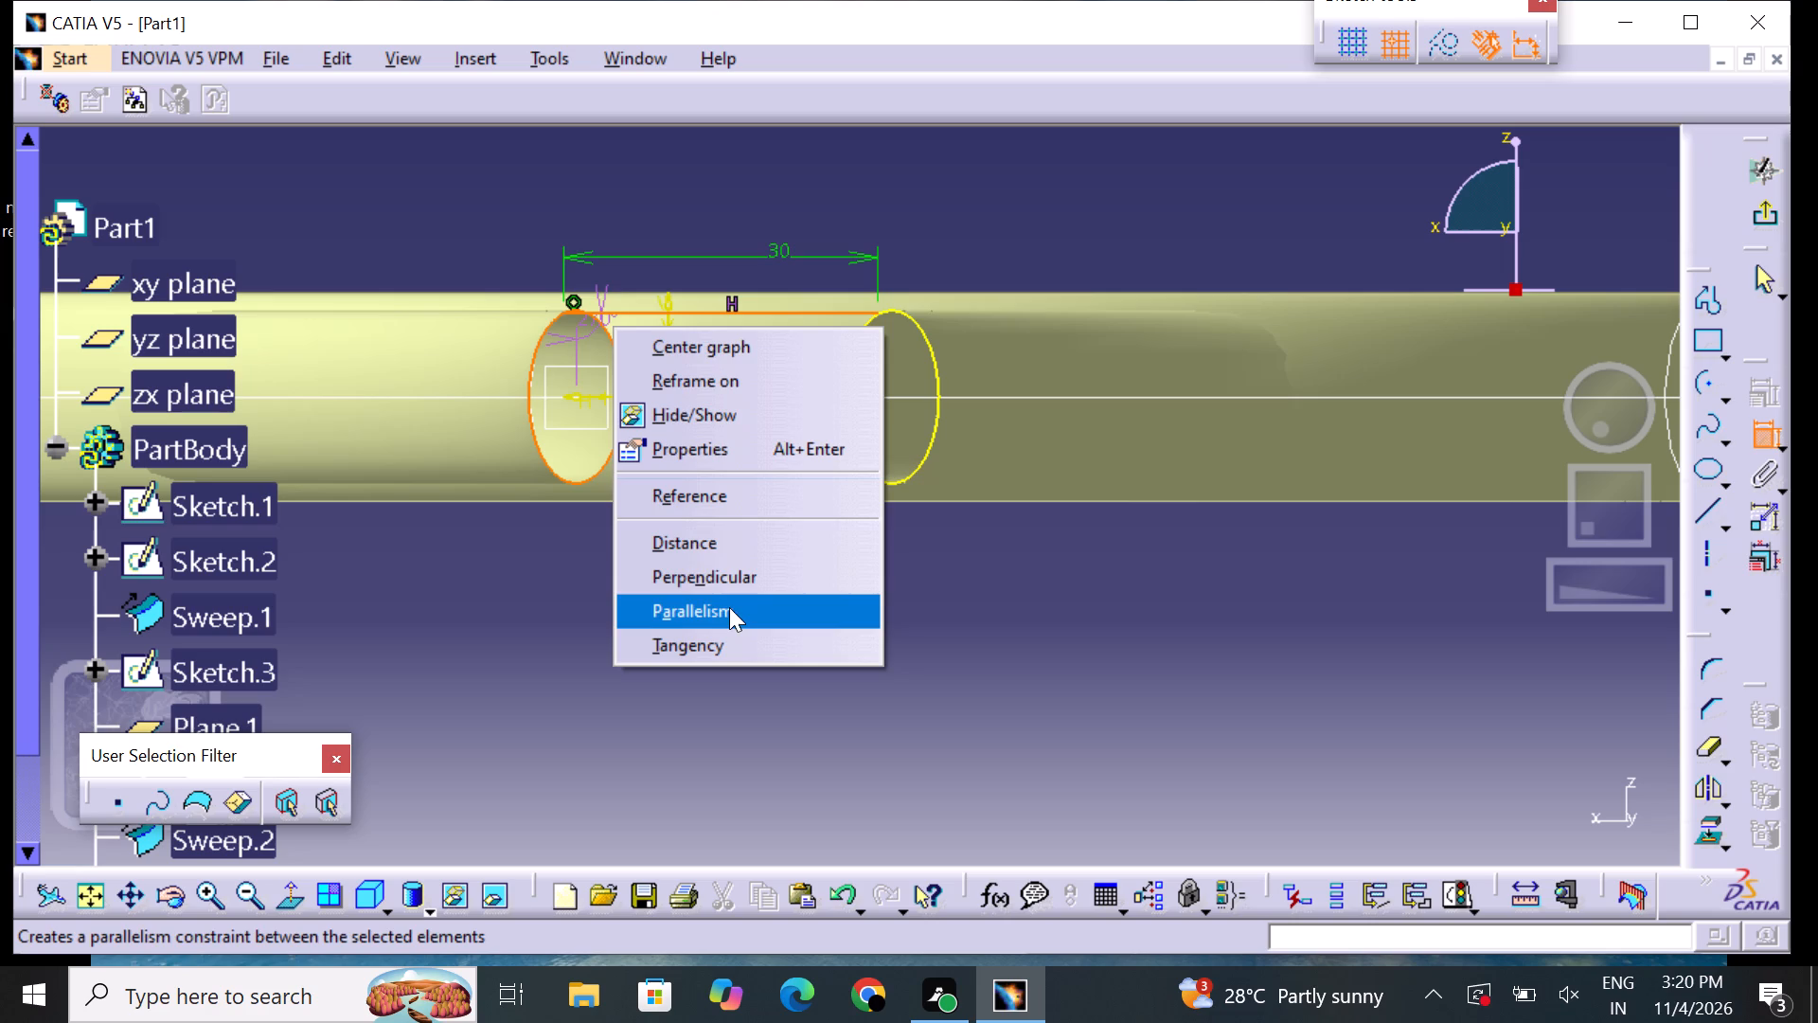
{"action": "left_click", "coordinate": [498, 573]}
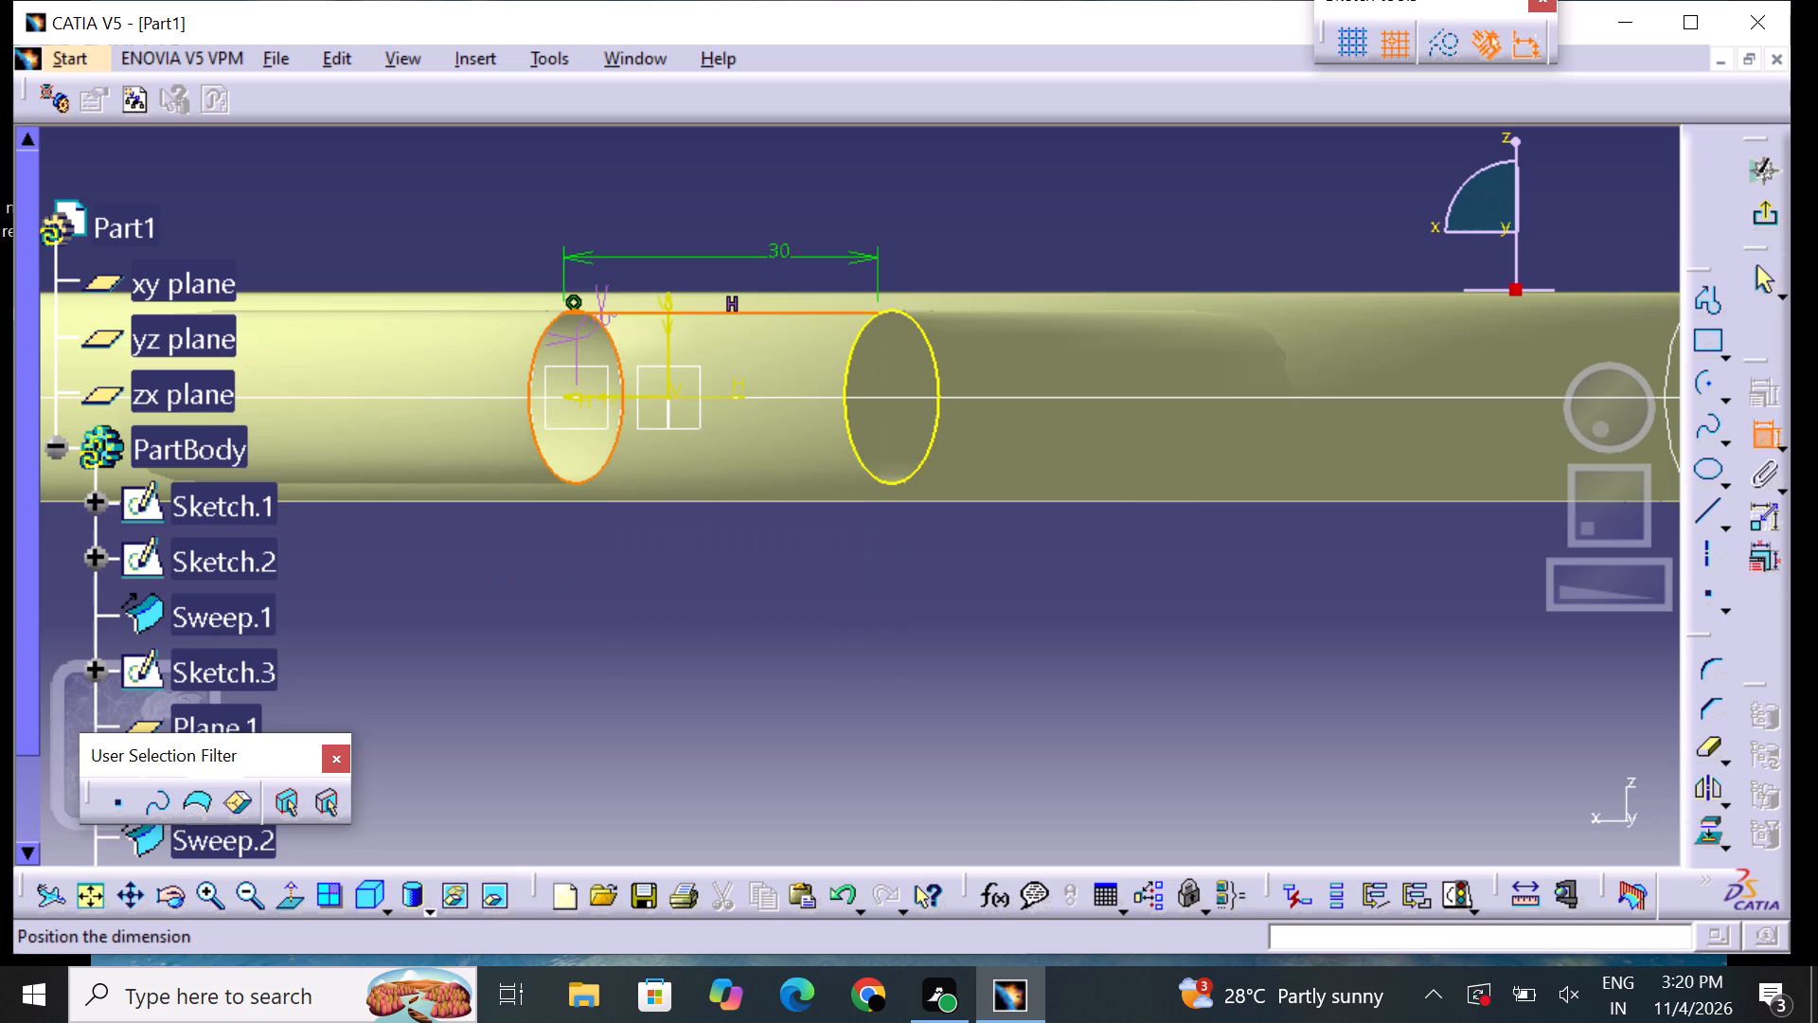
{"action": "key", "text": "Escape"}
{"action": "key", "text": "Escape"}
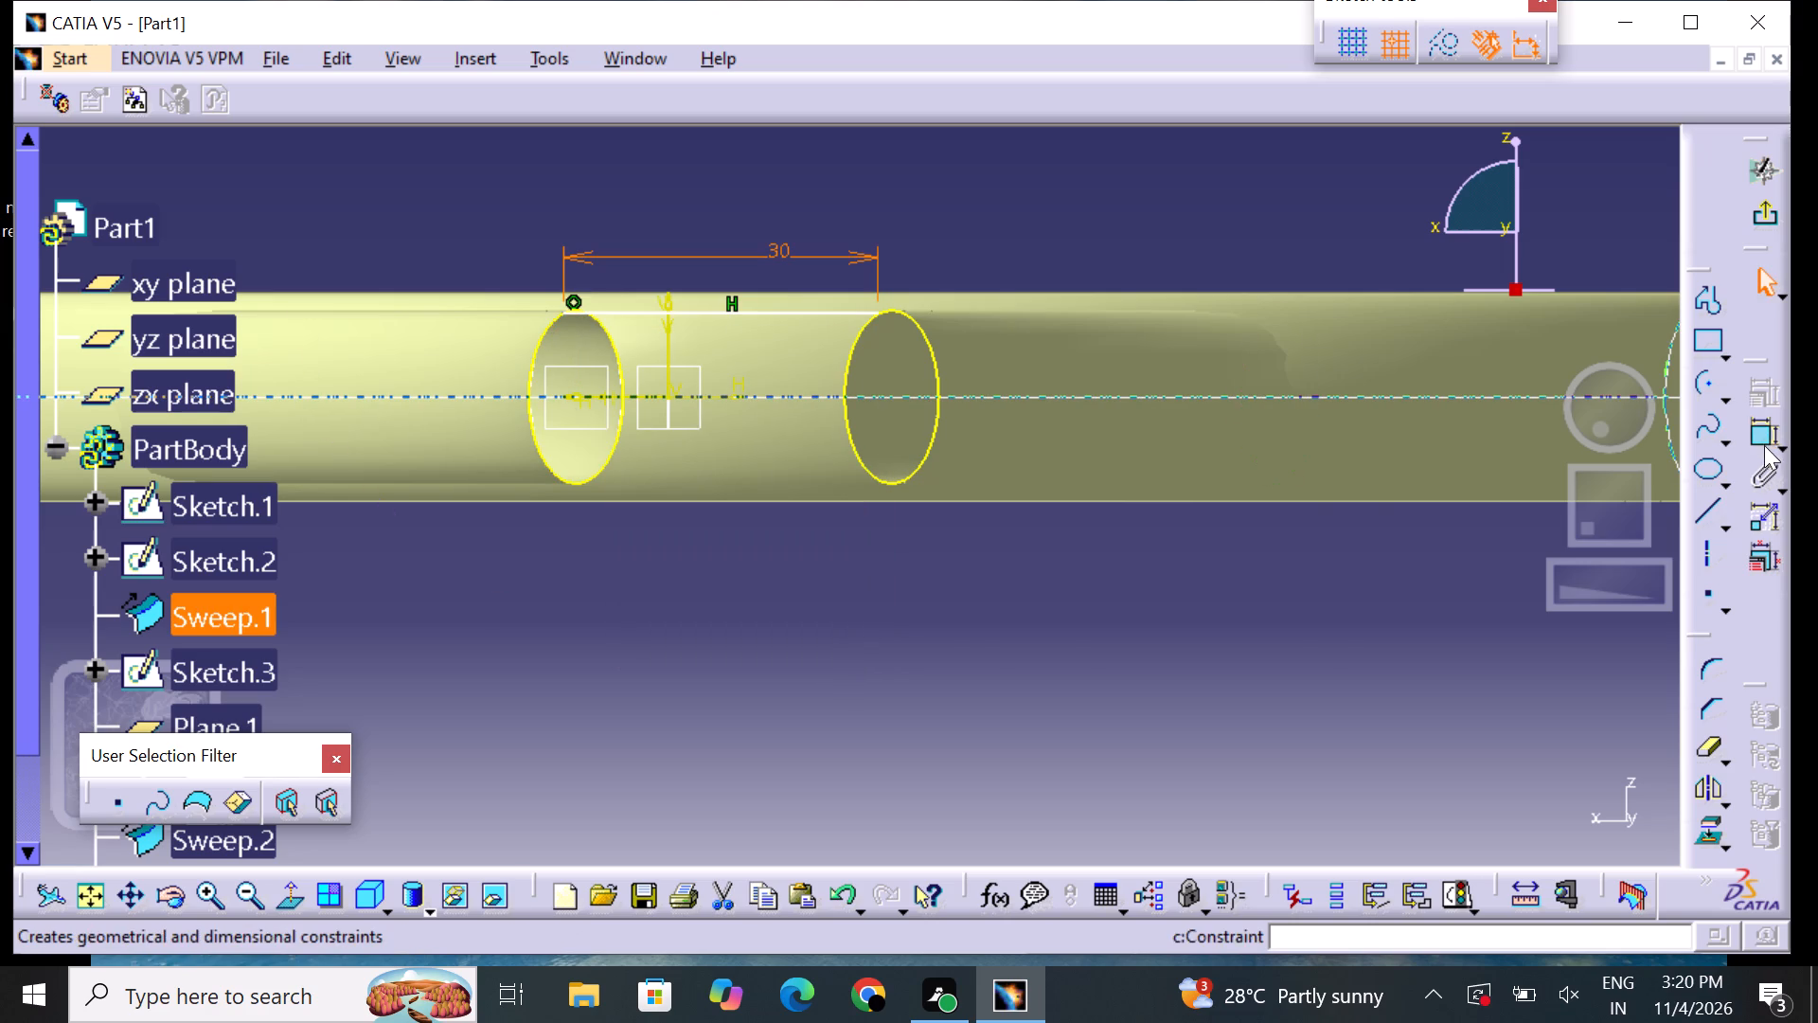
Constrain the upper connecting line's free endpoint coincident with the second projected ellipse.
{"action": "left_click", "coordinate": [1759, 447]}
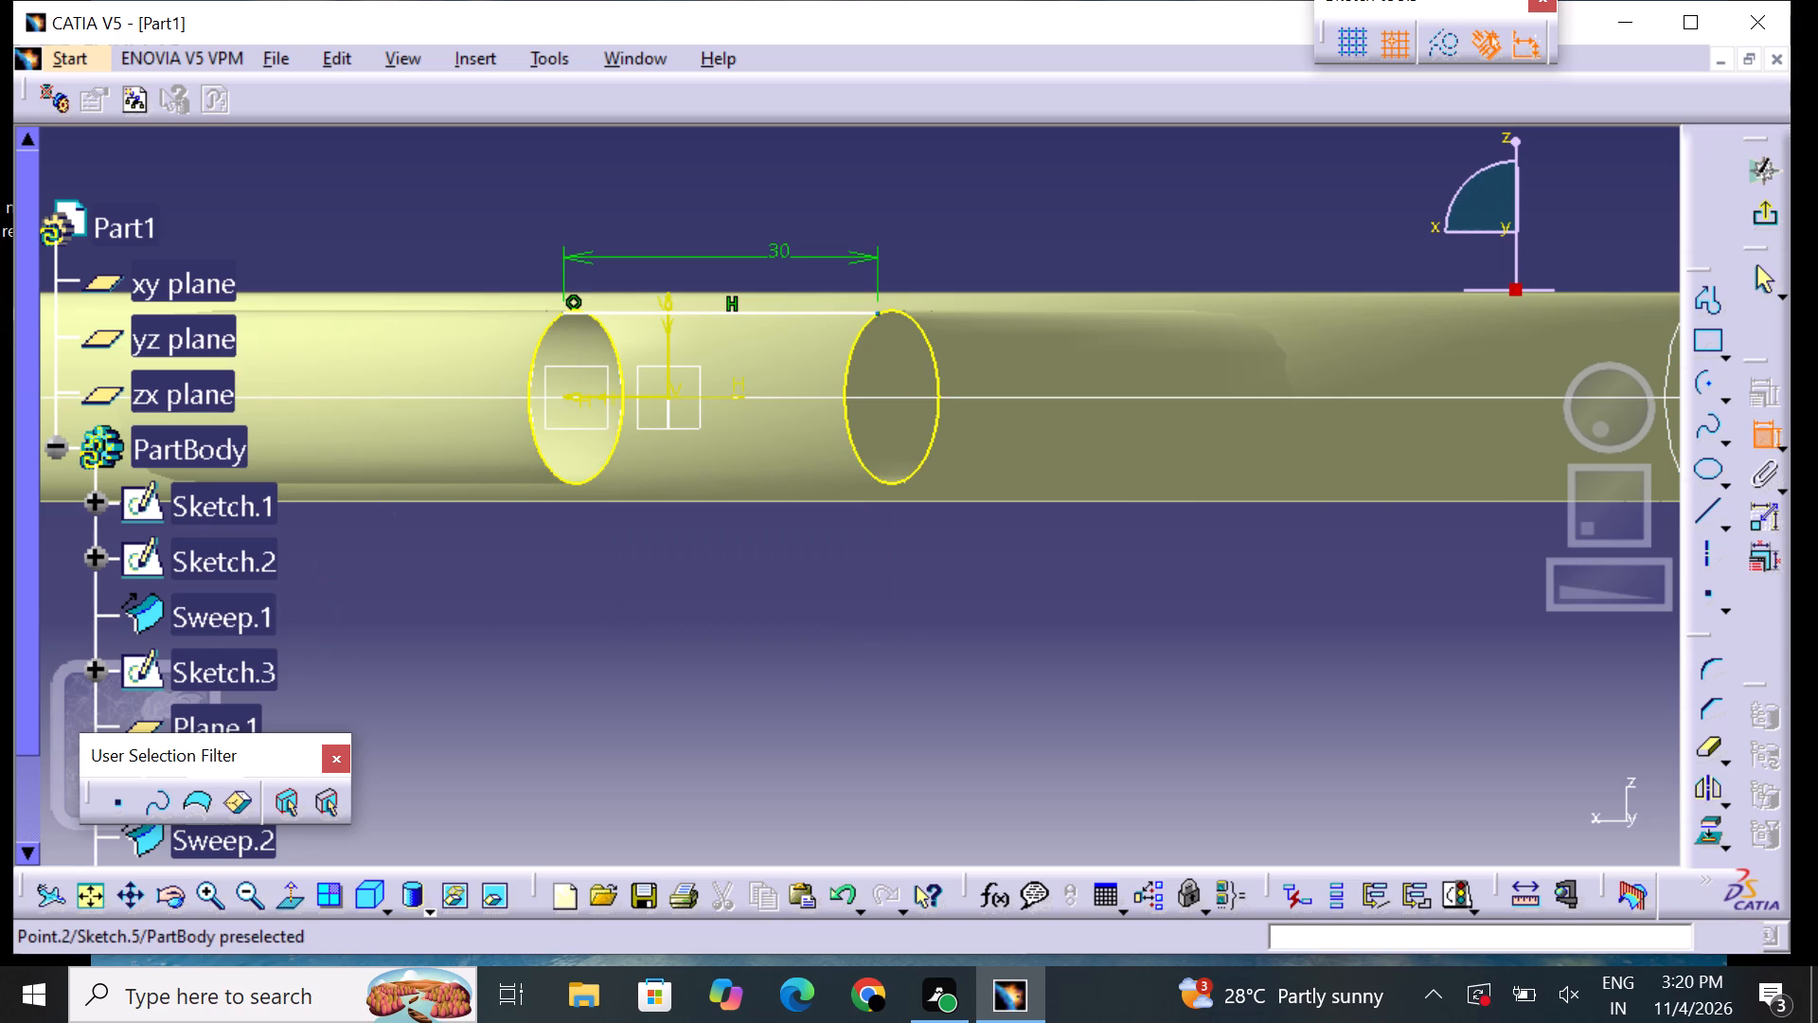
{"action": "left_click", "coordinate": [876, 316]}
{"action": "left_click", "coordinate": [866, 331]}
{"action": "right_click", "coordinate": [865, 331]}
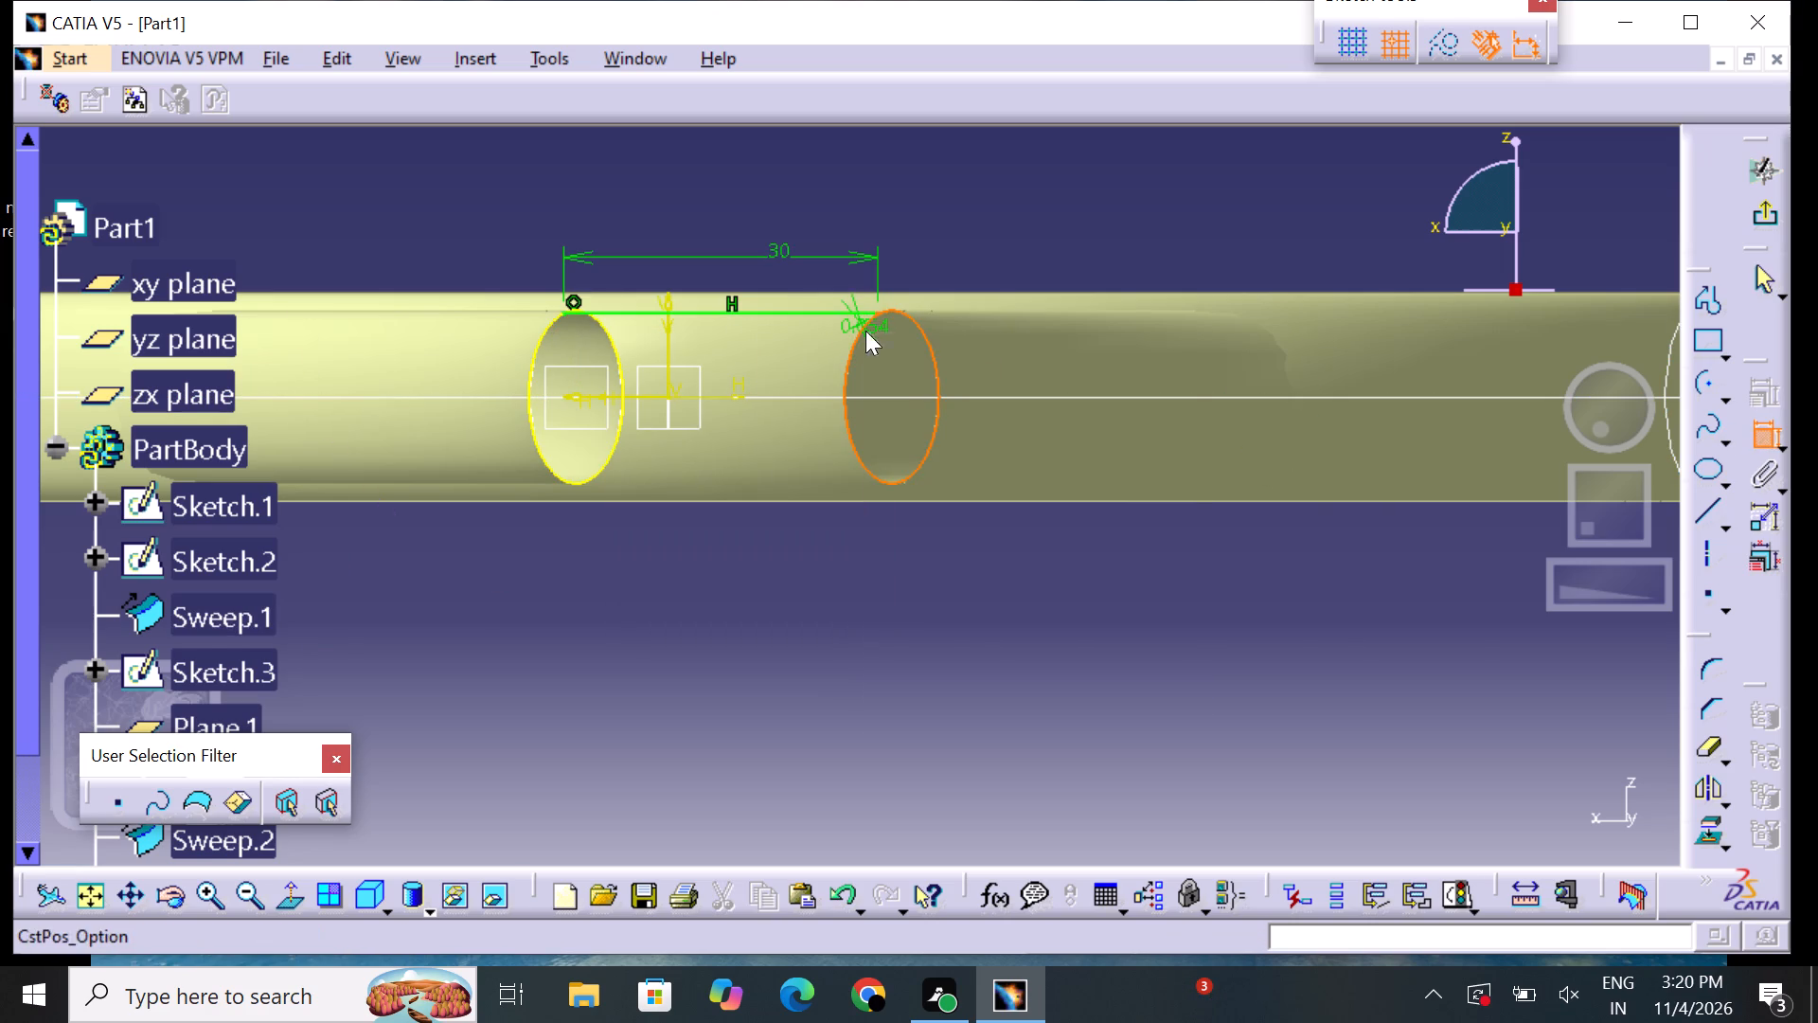
{"action": "left_click", "coordinate": [940, 709]}
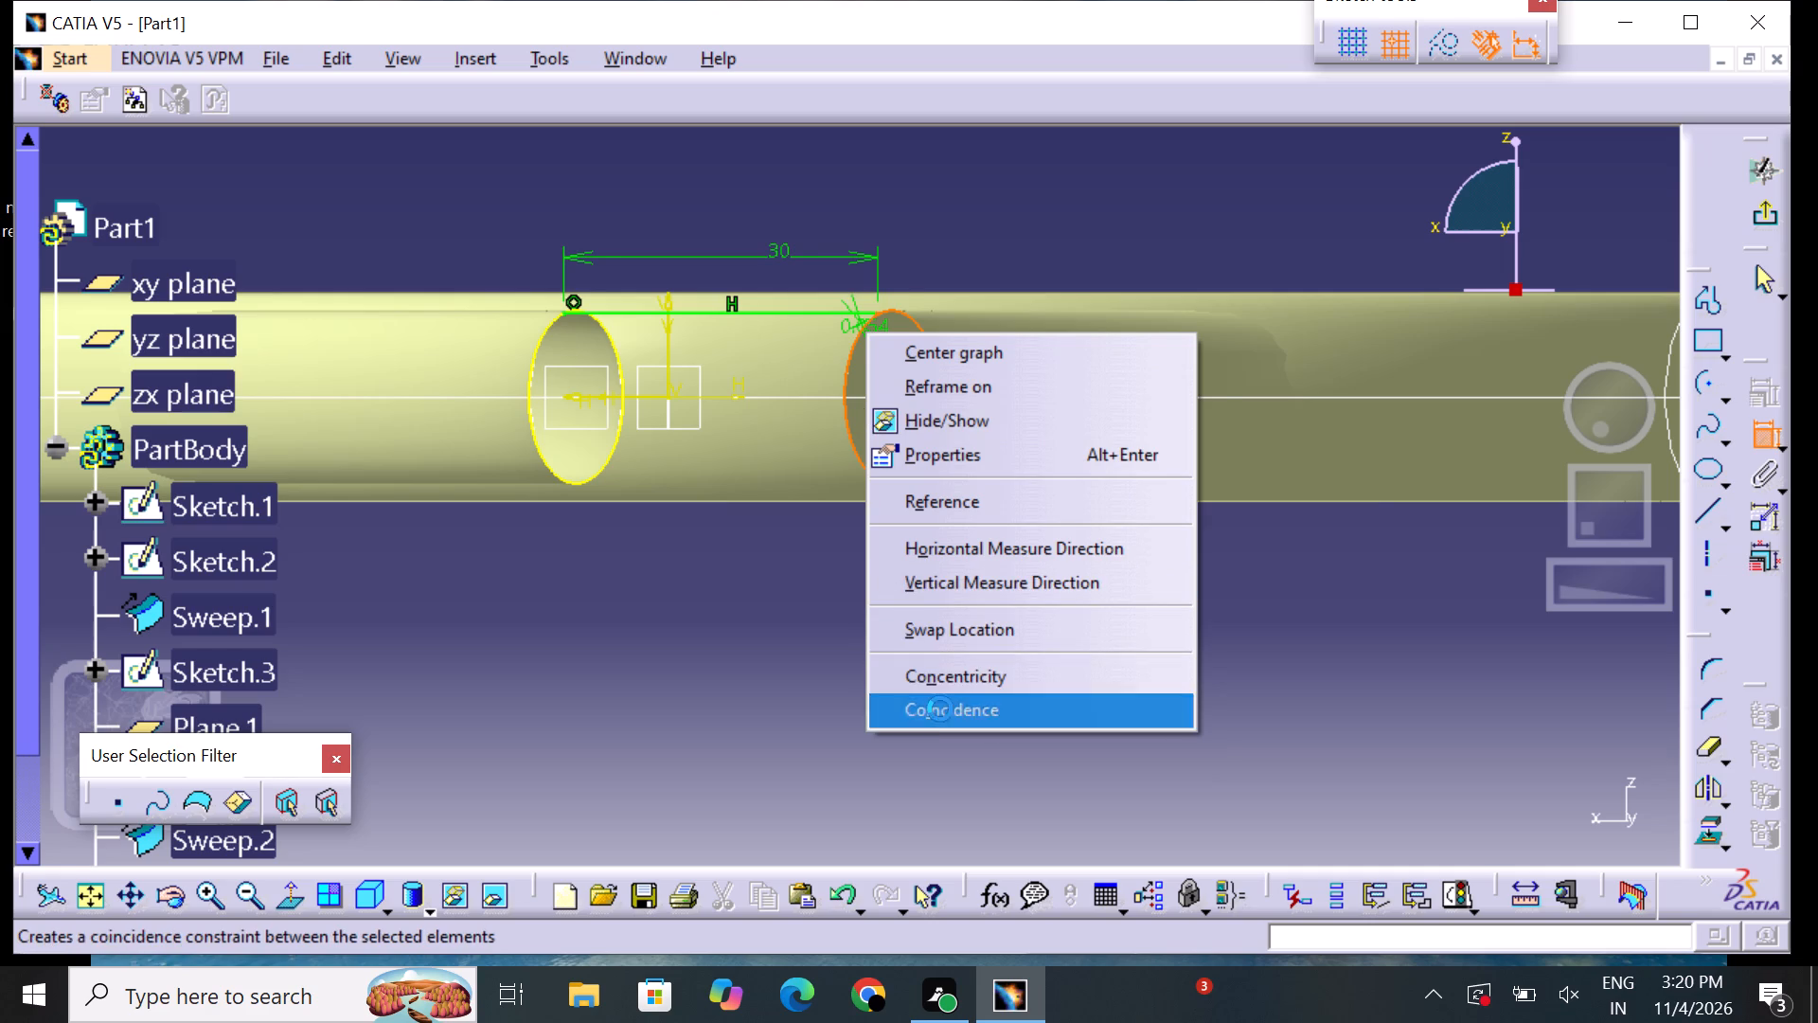
{"action": "left_click", "coordinate": [878, 710]}
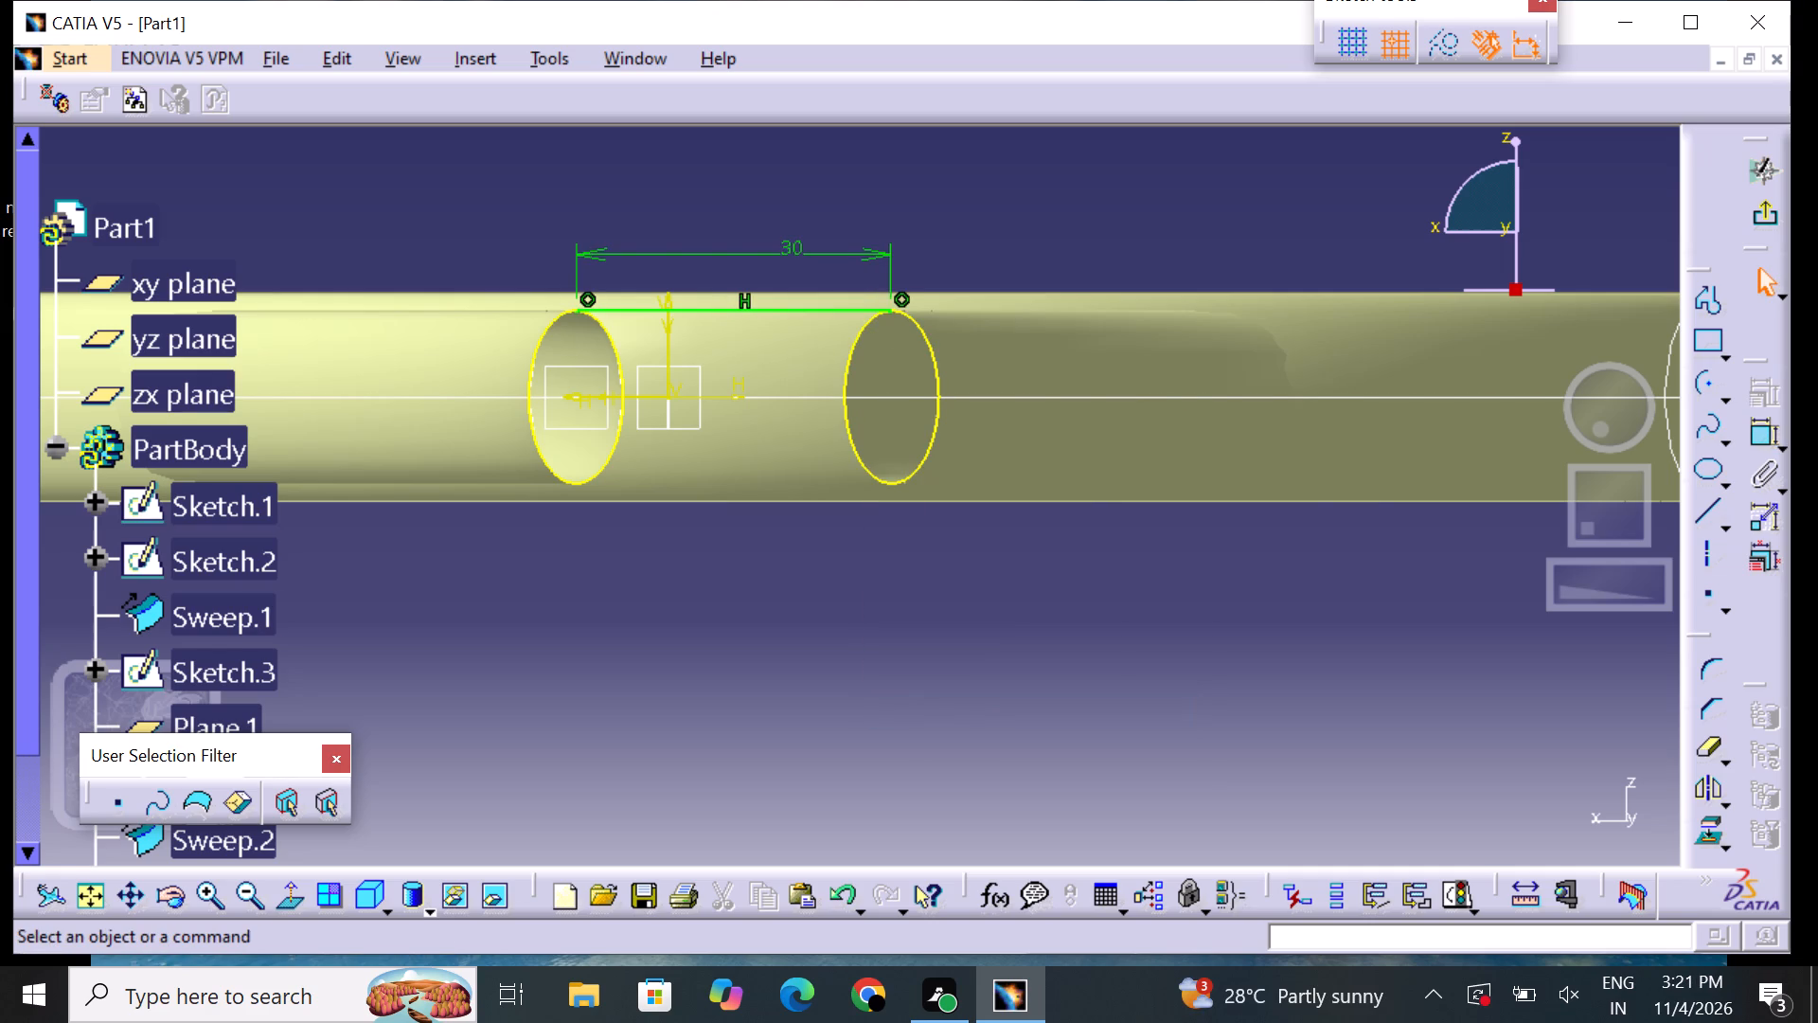
Set the upper connecting line's length to 23.5 mm.
{"action": "double_click", "coordinate": [770, 256]}
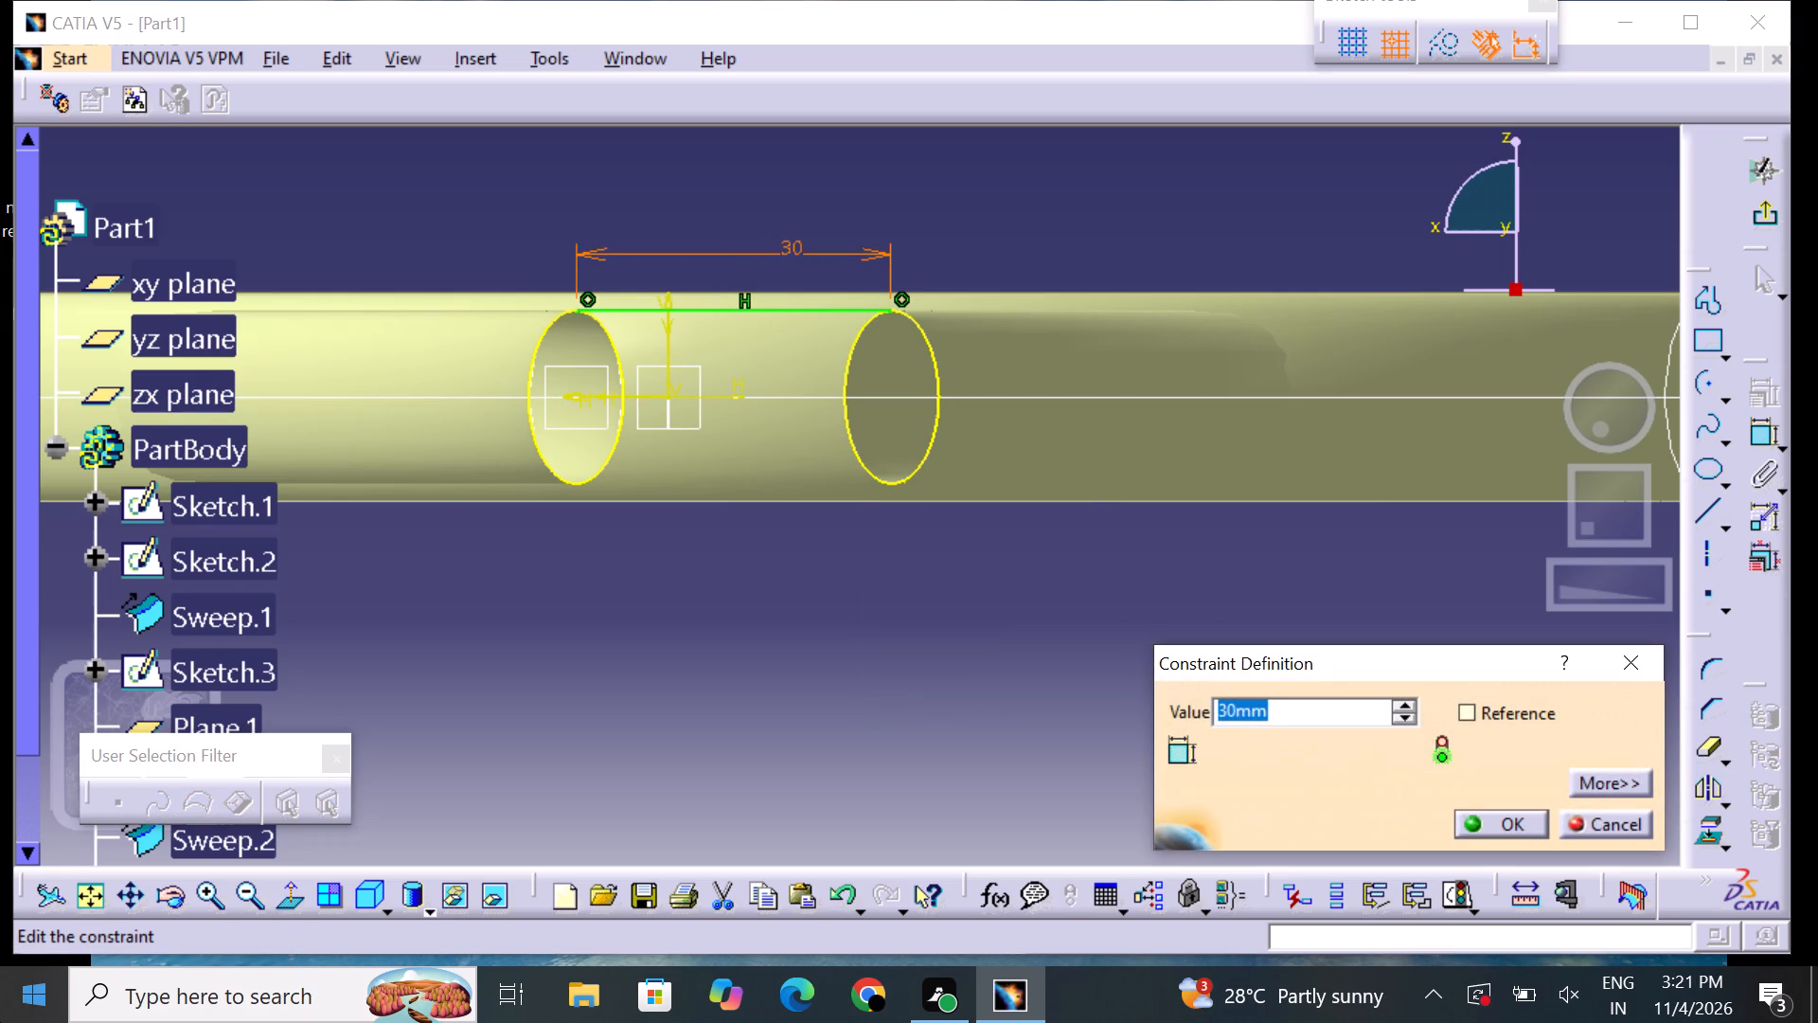
{"action": "key", "text": "BackSpace"}
{"action": "key", "text": "2"}
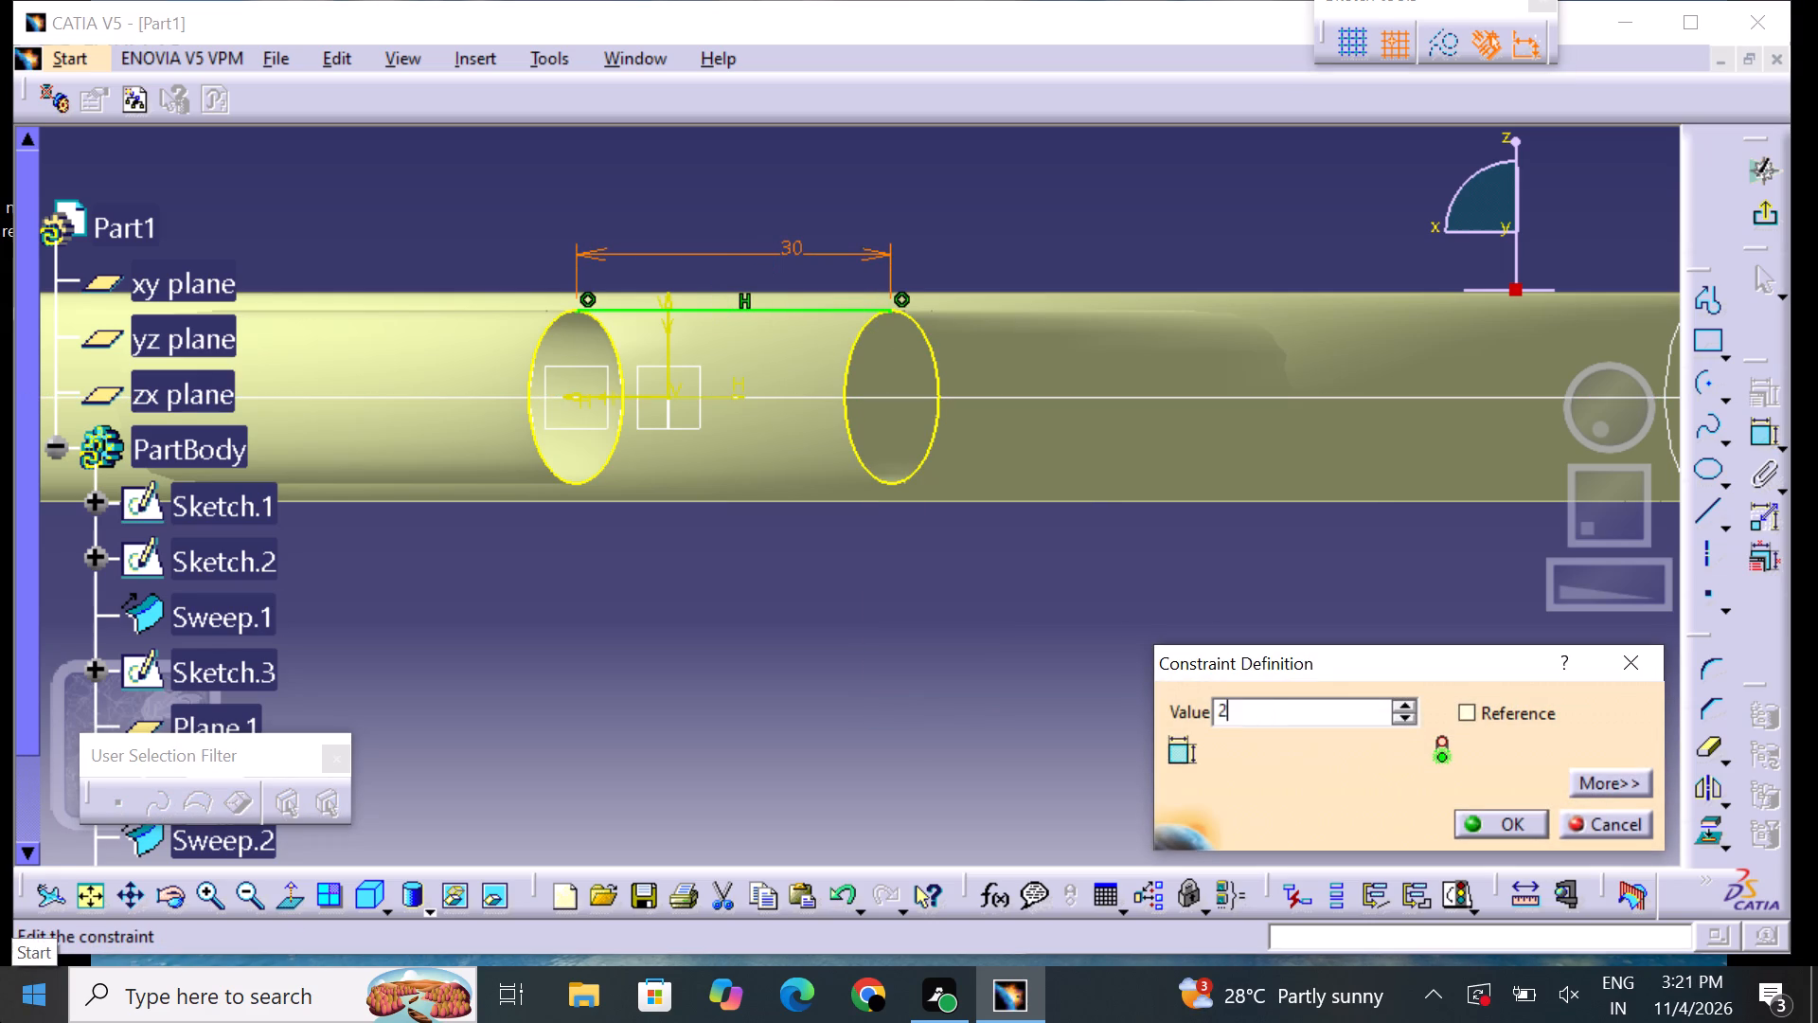
{"action": "type", "text": "3.5"}
{"action": "key", "text": "Return"}
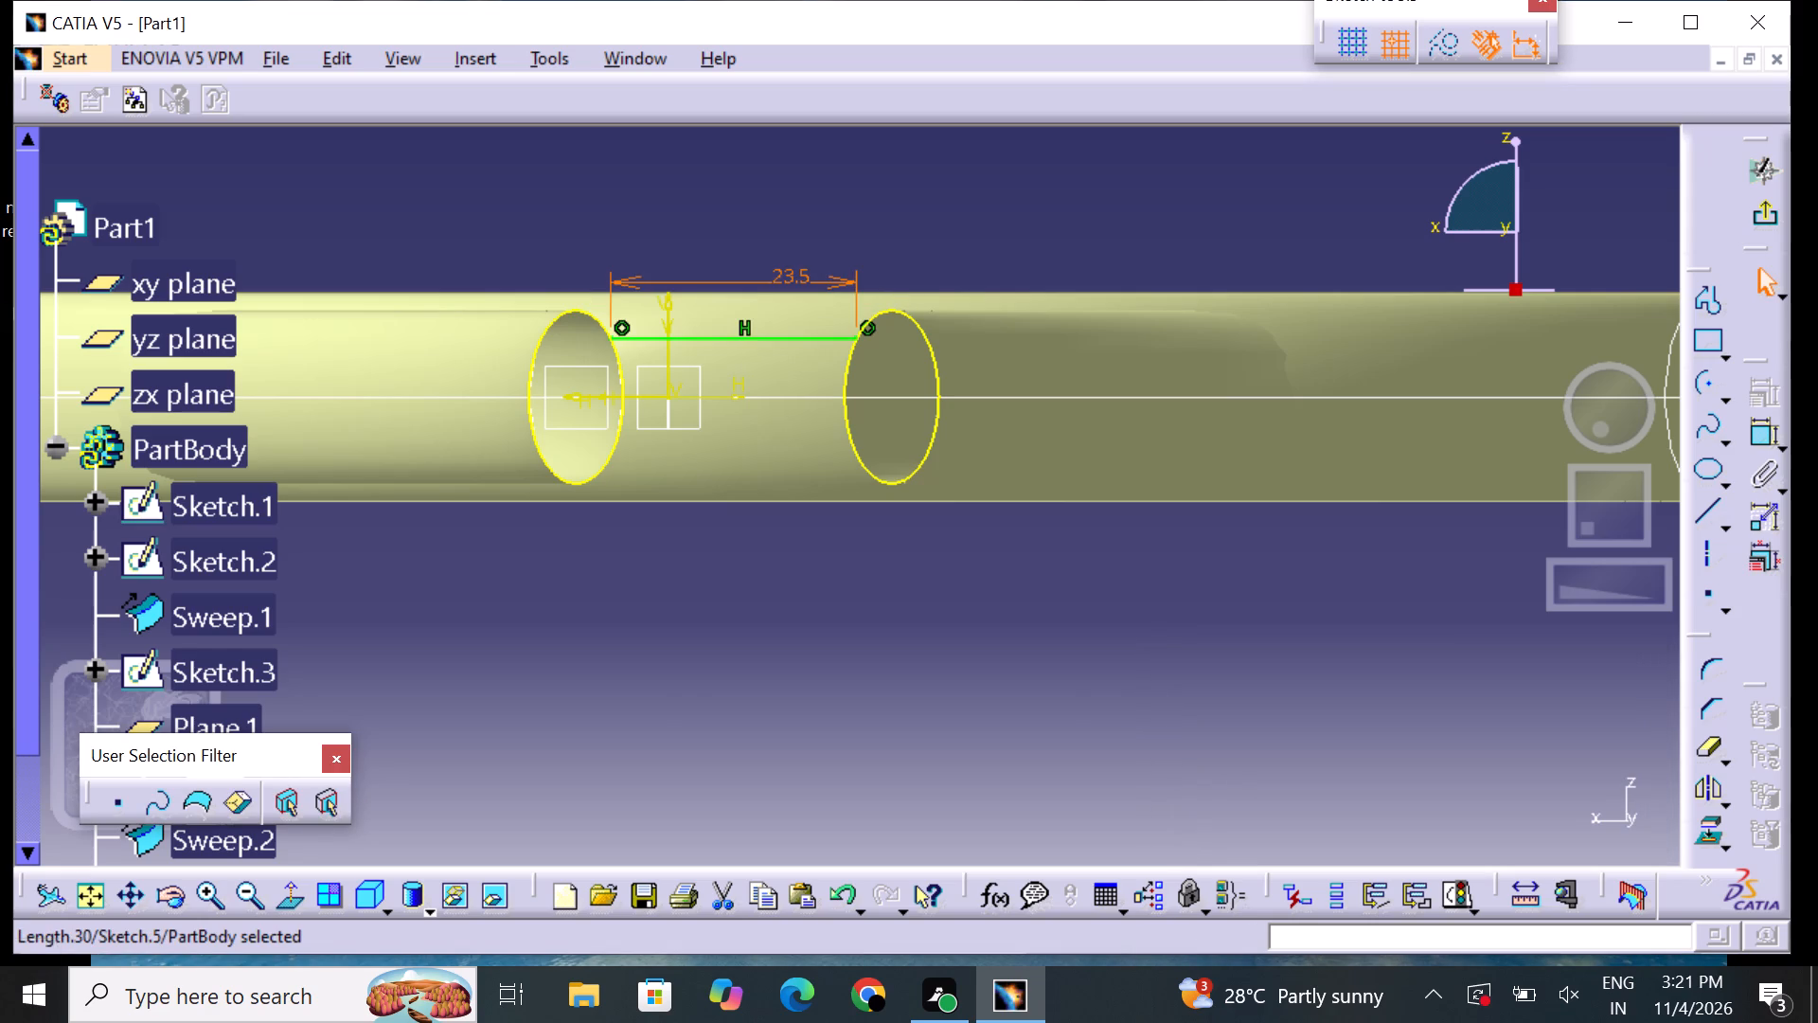
{"action": "left_click", "coordinate": [675, 716]}
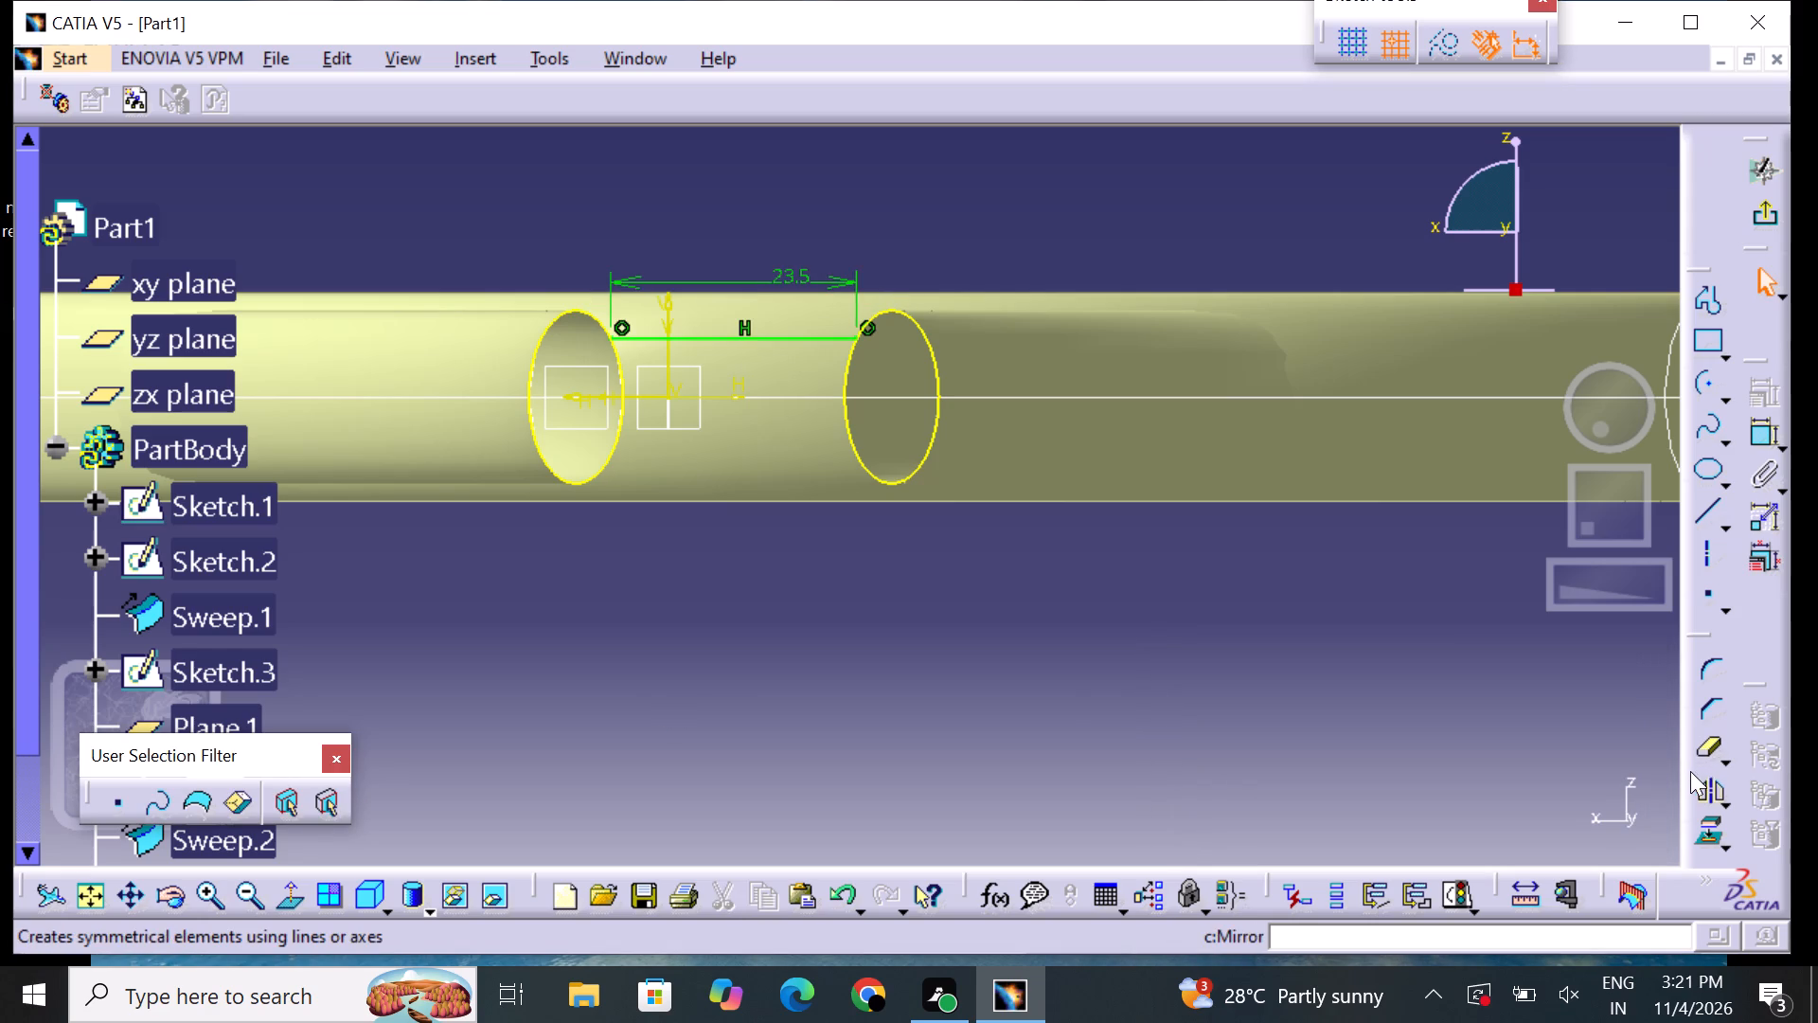
Mirror the upper connecting line about the horizontal sketch axis to make the lower connecting line.
{"action": "left_click", "coordinate": [1690, 771]}
{"action": "left_click", "coordinate": [710, 335]}
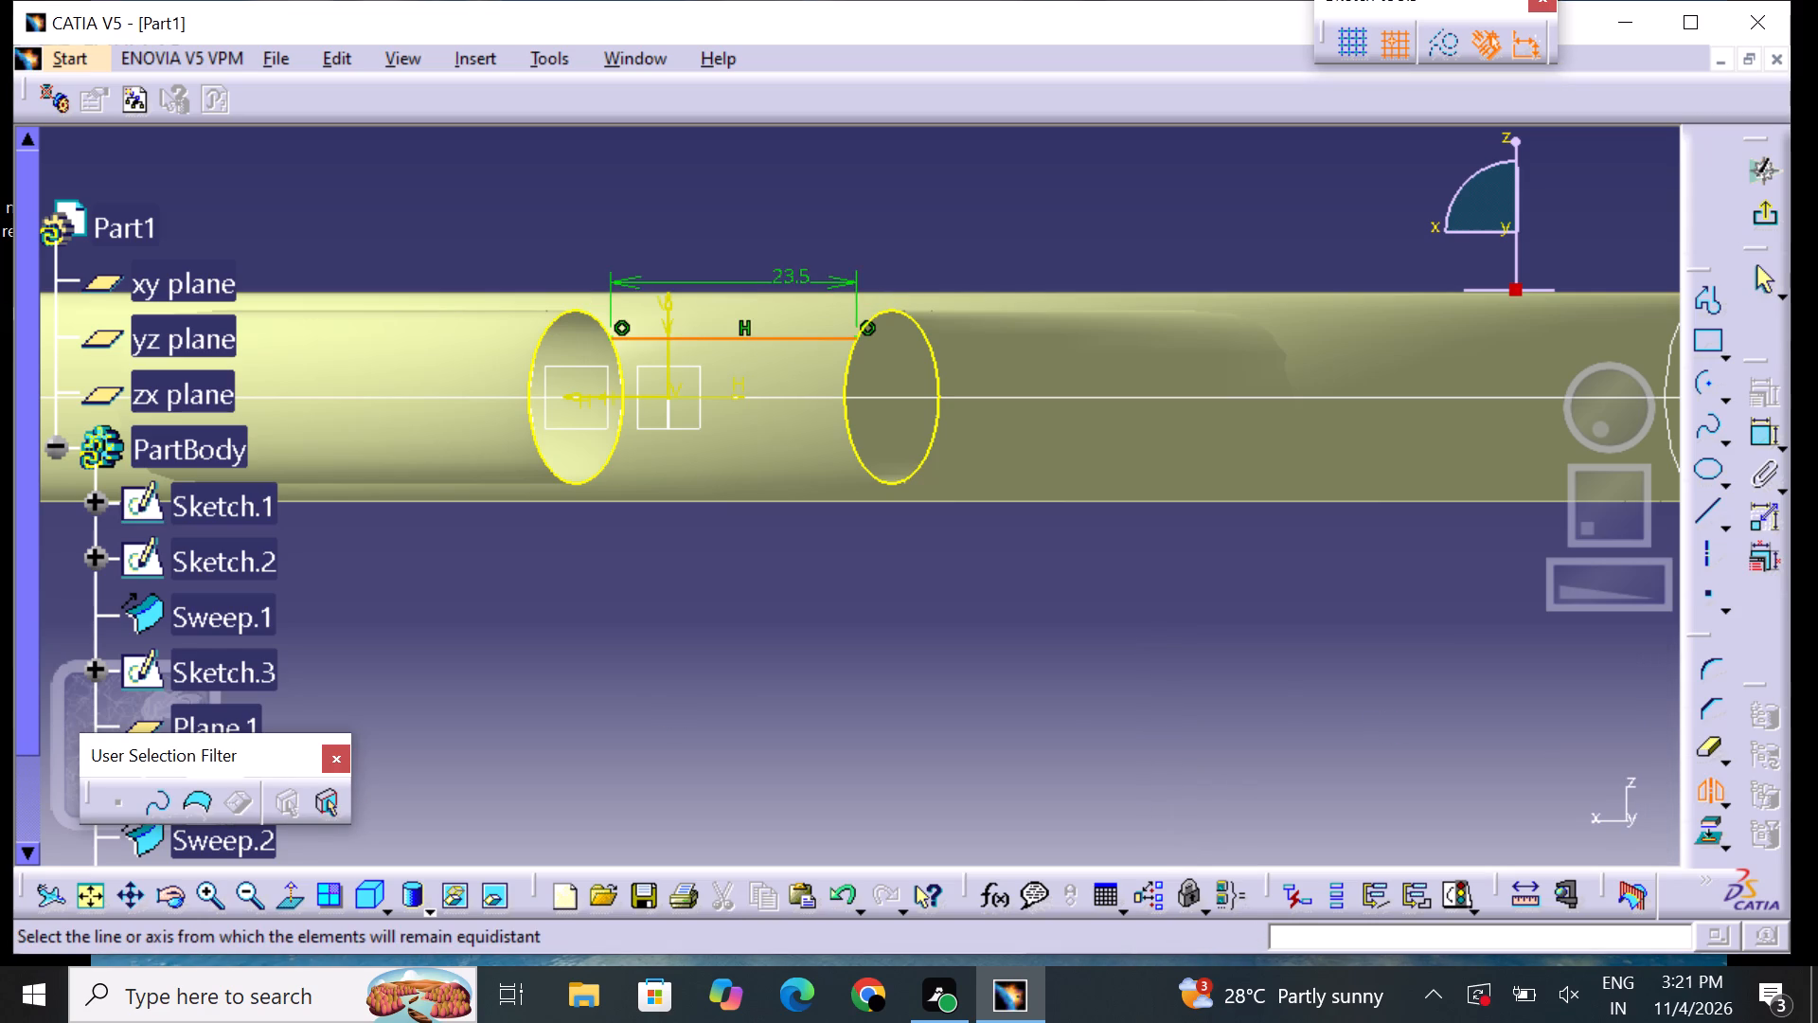
{"action": "left_click", "coordinate": [662, 401]}
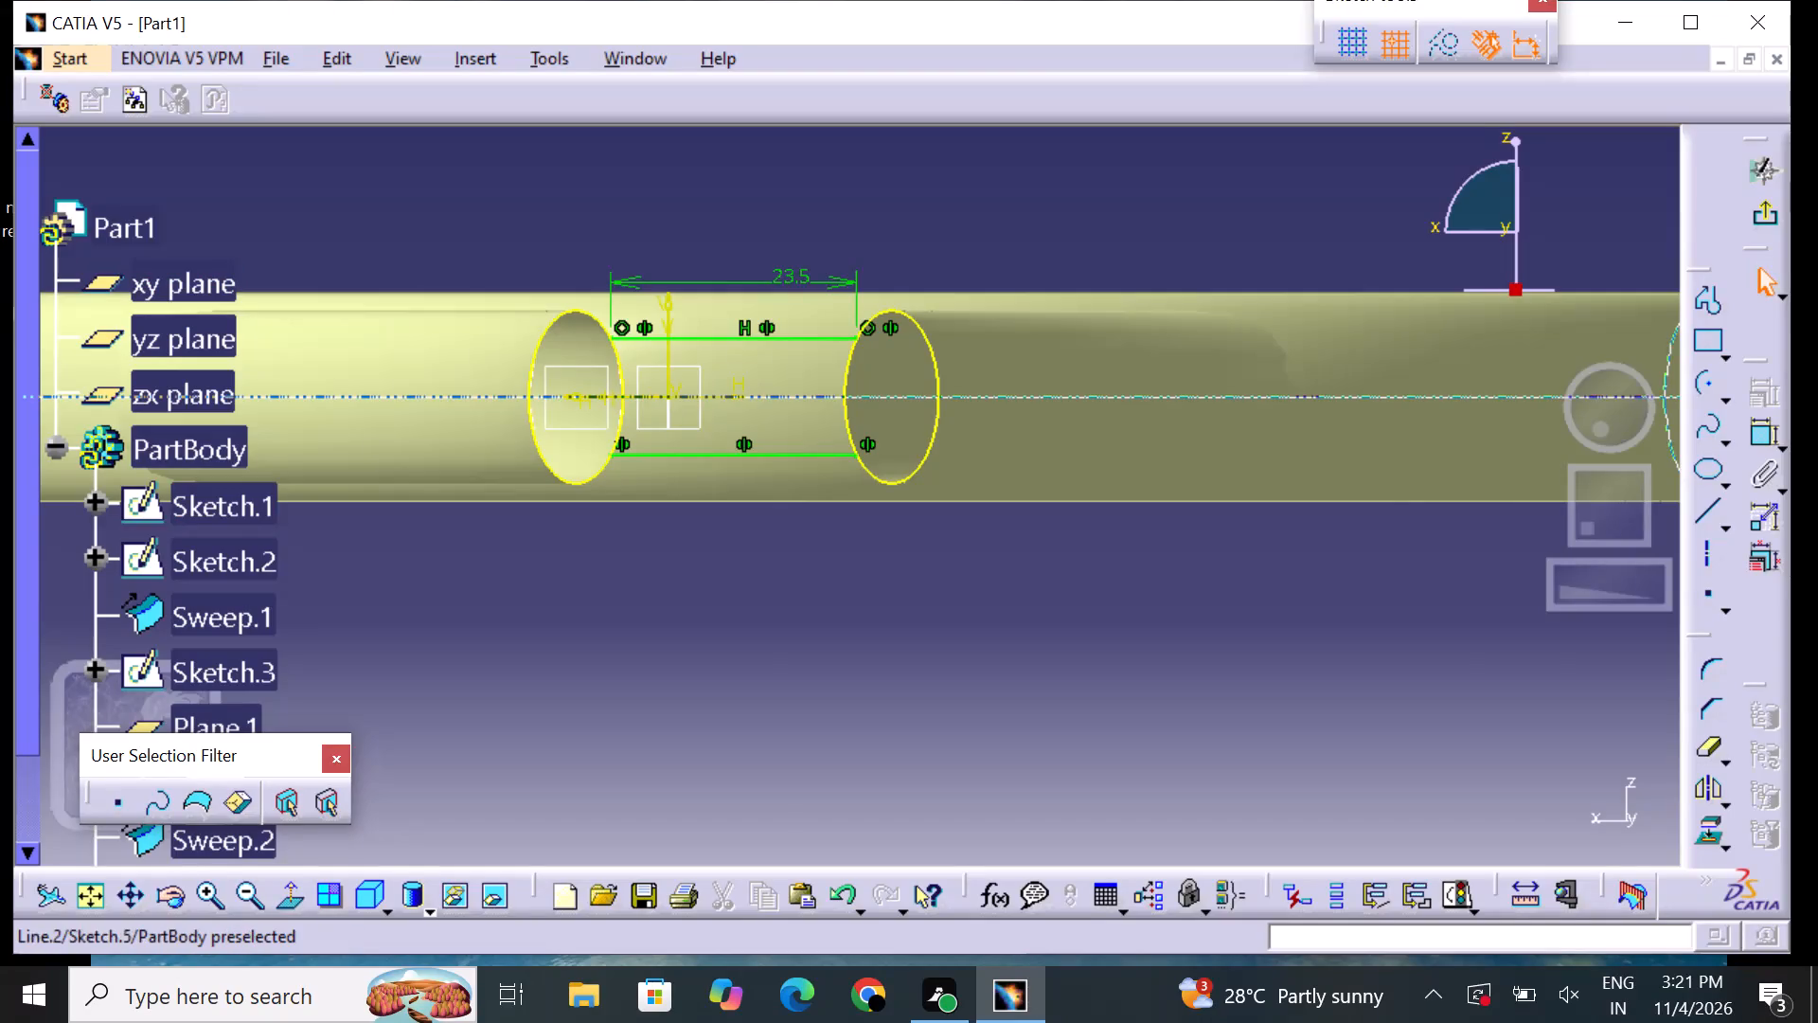
{"action": "left_click", "coordinate": [678, 558]}
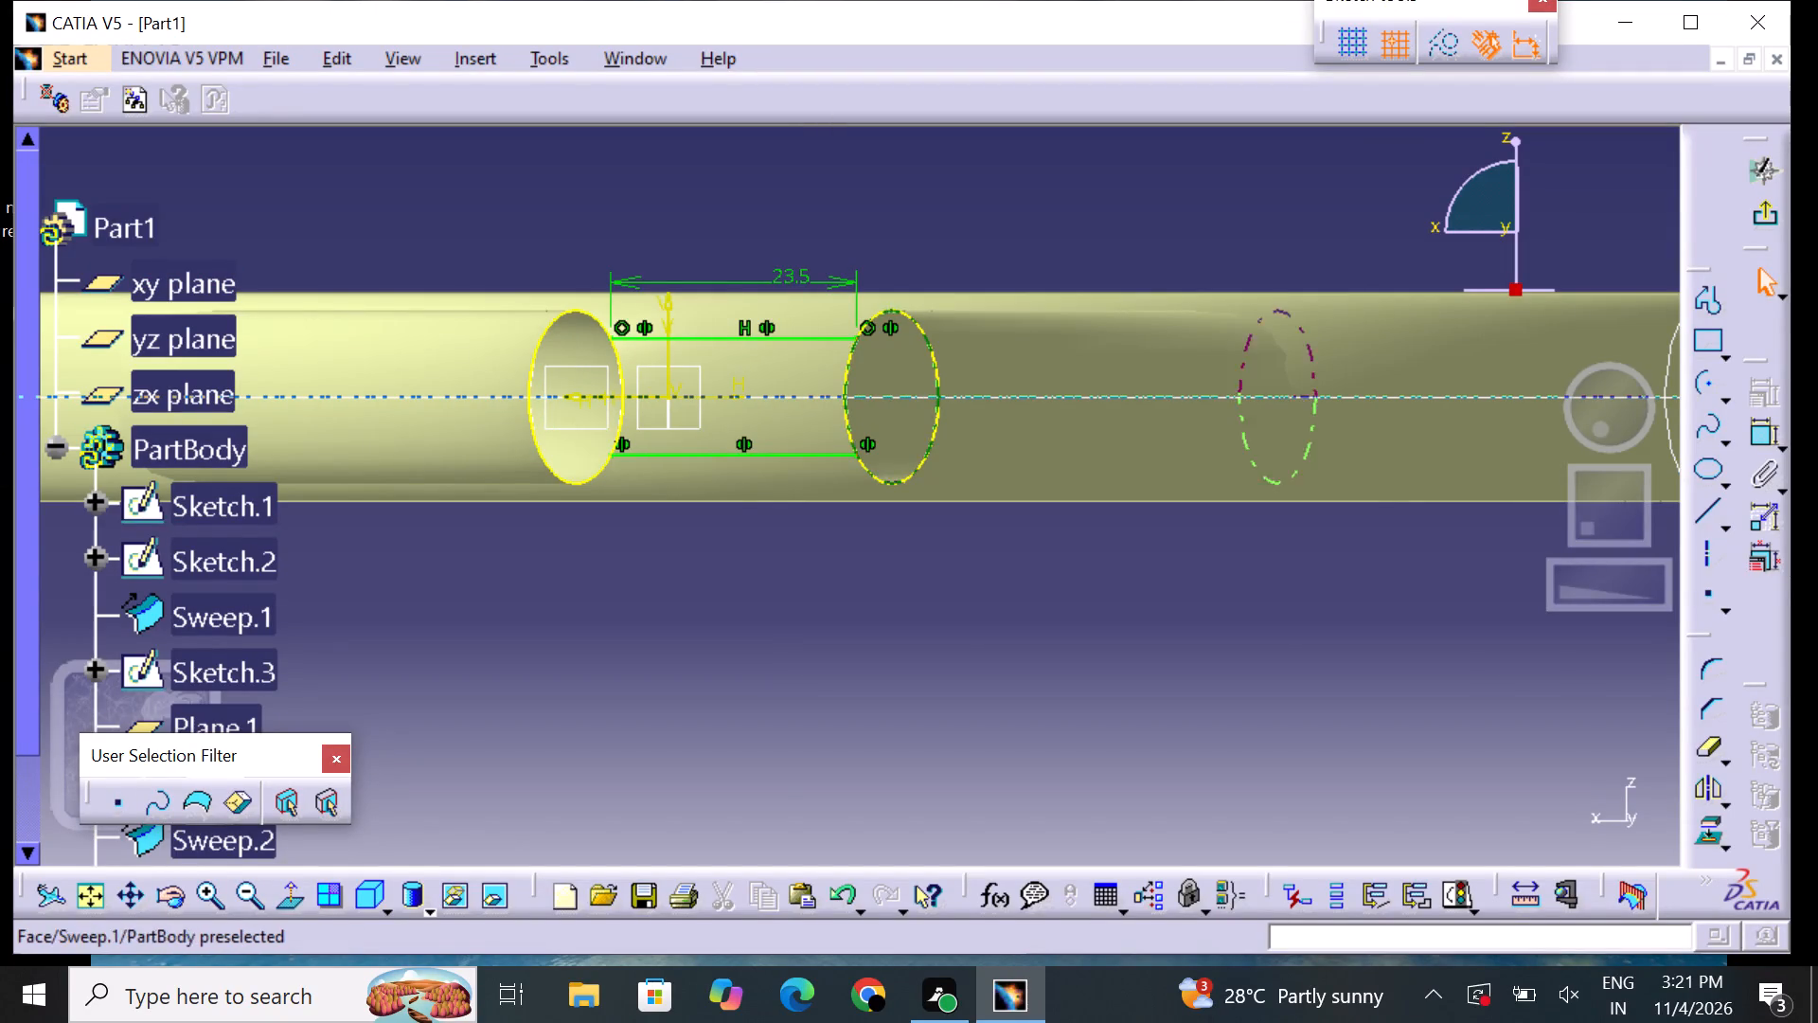
Quick Trim the inner arcs of both projected ellipses between the two connecting lines, and exit the sketch.
{"action": "double_click", "coordinate": [1714, 757]}
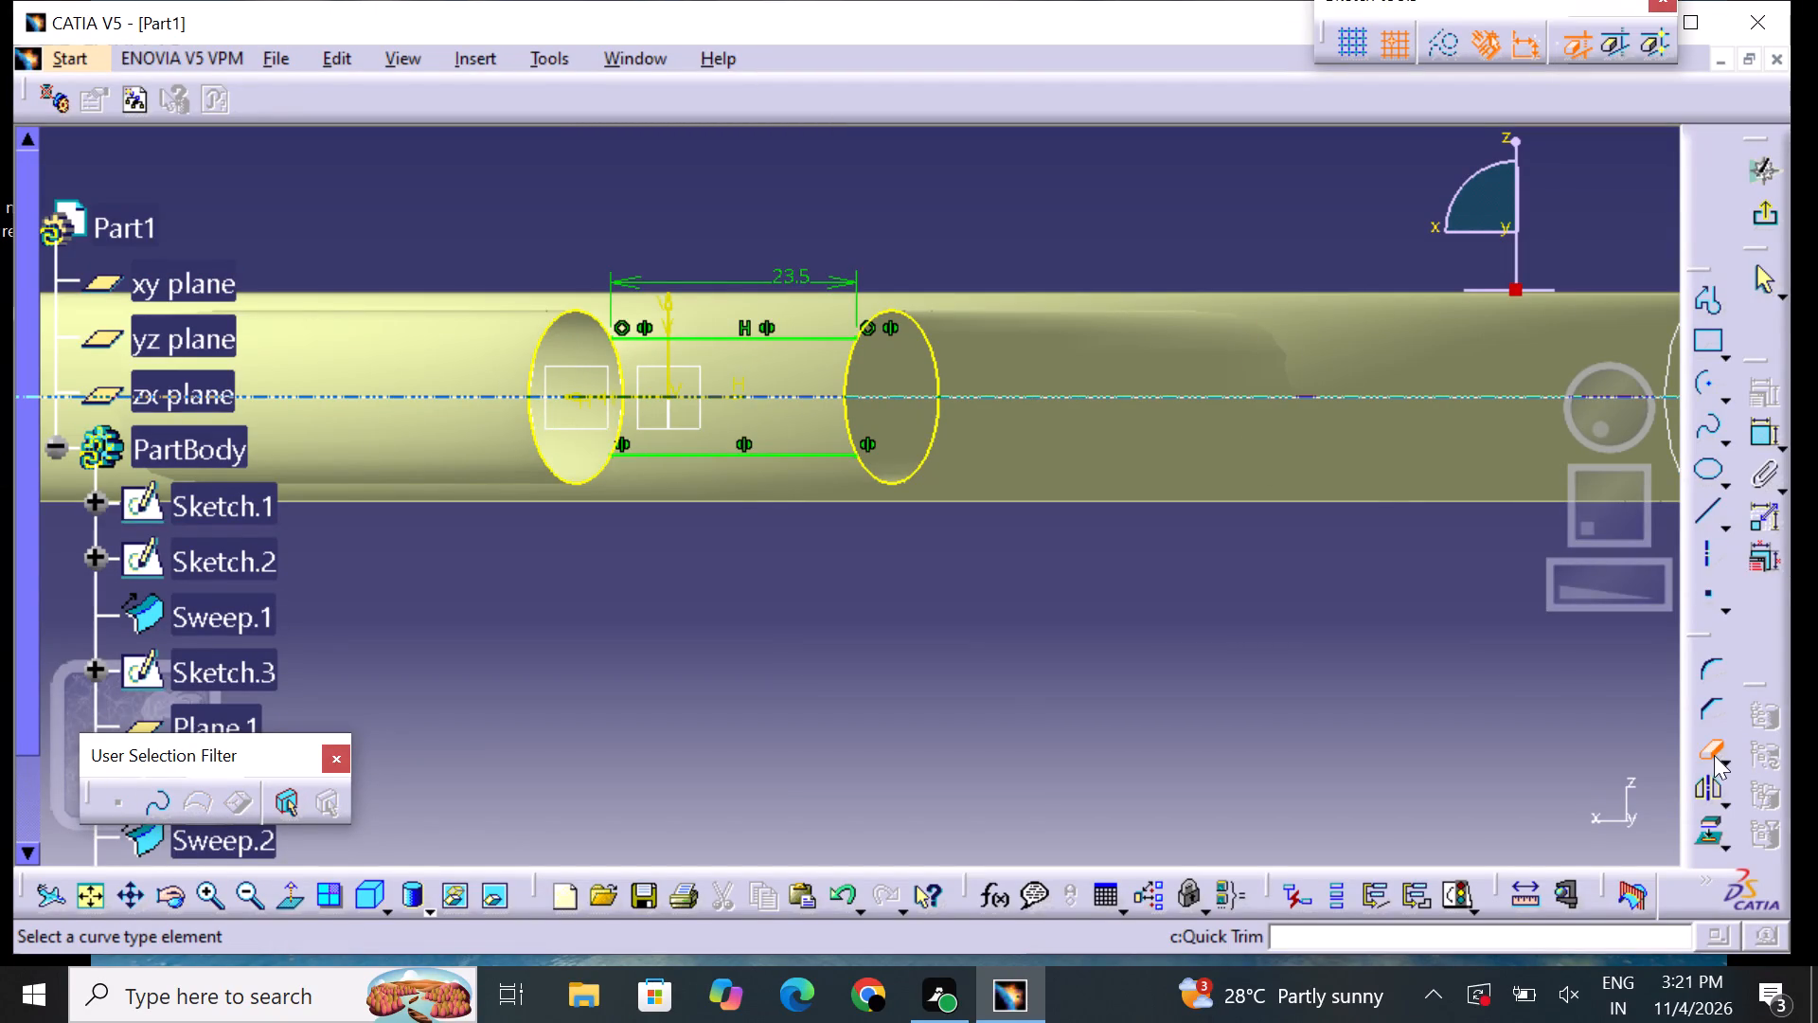
{"action": "left_click", "coordinate": [619, 376]}
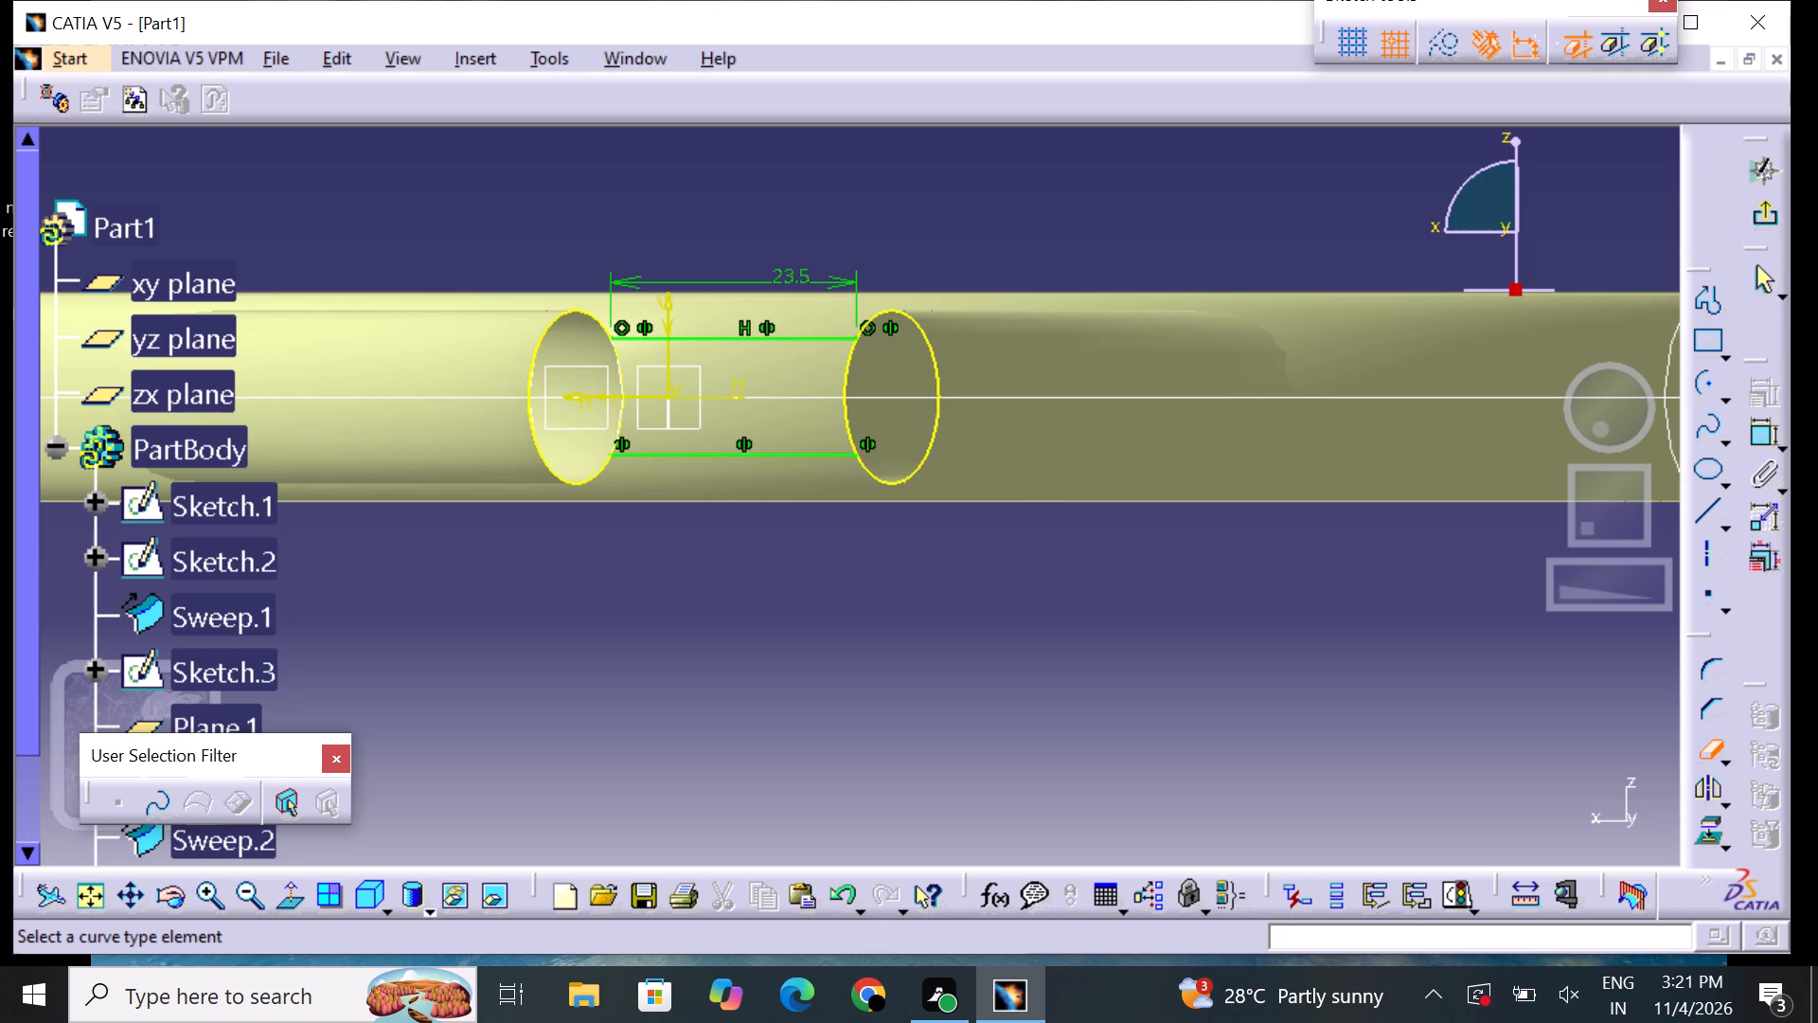
{"action": "left_click", "coordinate": [848, 369]}
{"action": "left_click", "coordinate": [1119, 705]}
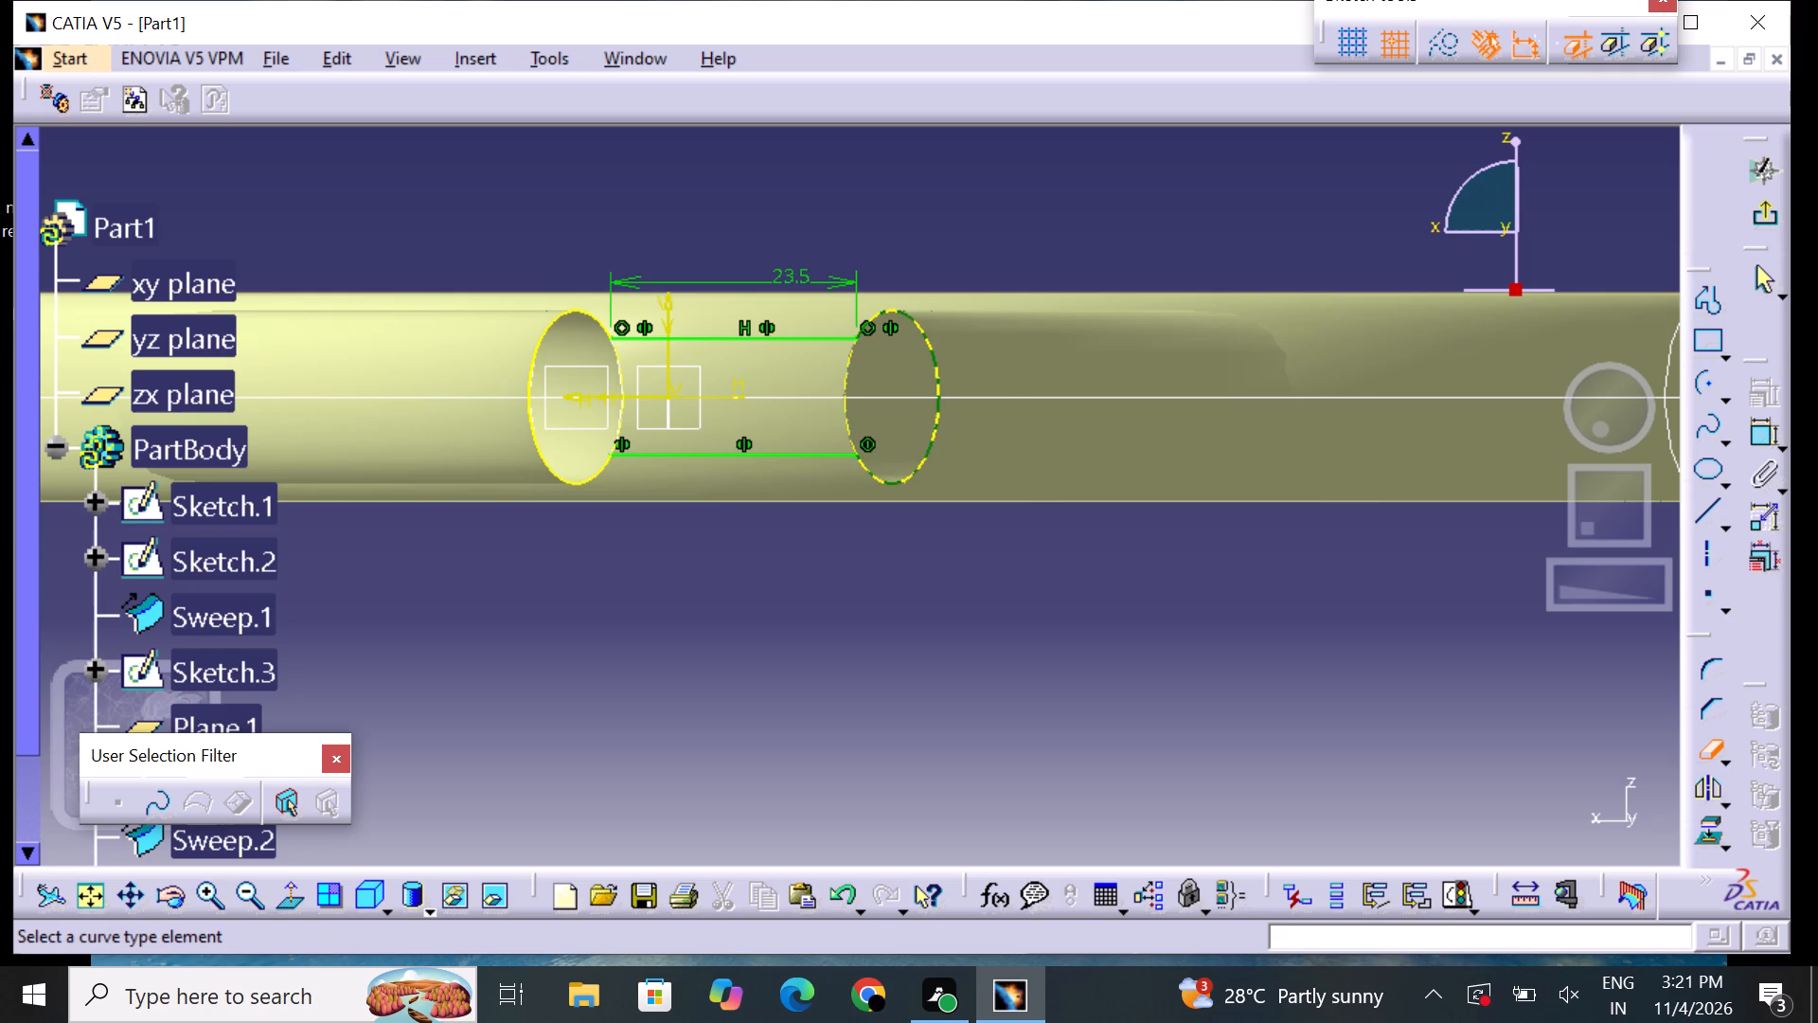
{"action": "left_click", "coordinate": [1716, 751]}
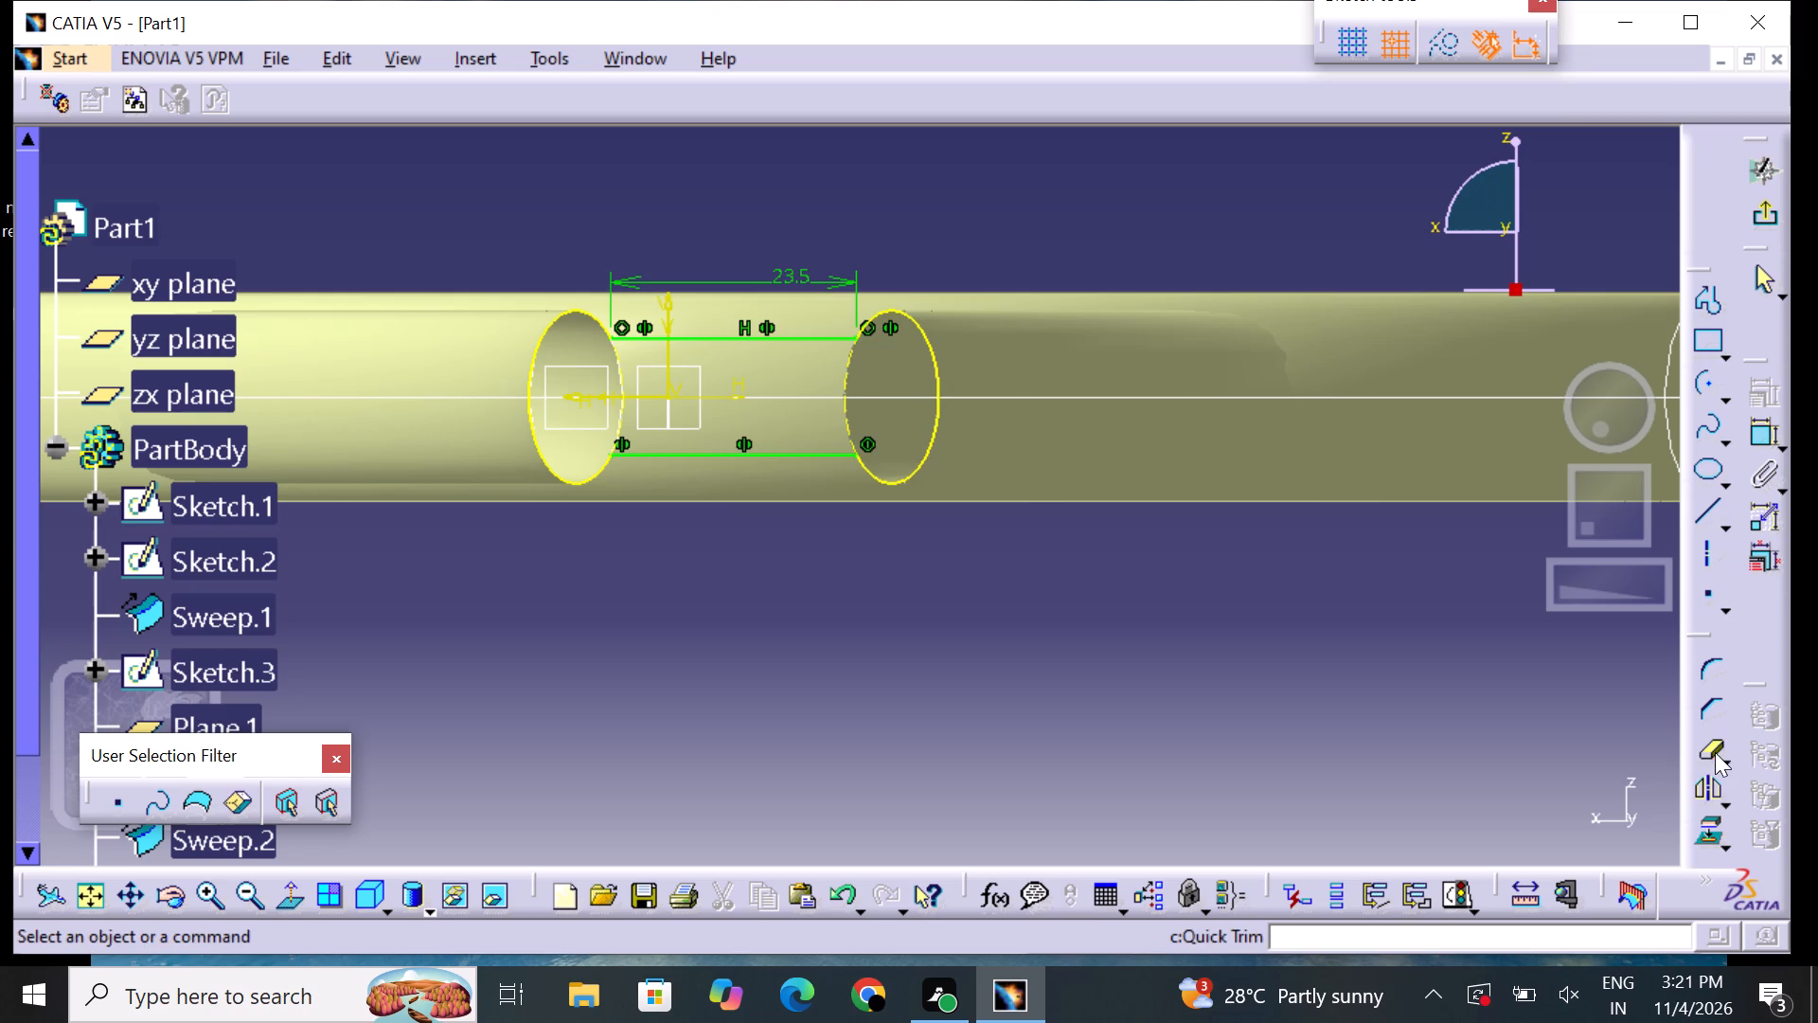
{"action": "left_click_drag", "start_coordinate": [1769, 225], "coordinate": [1765, 213]}
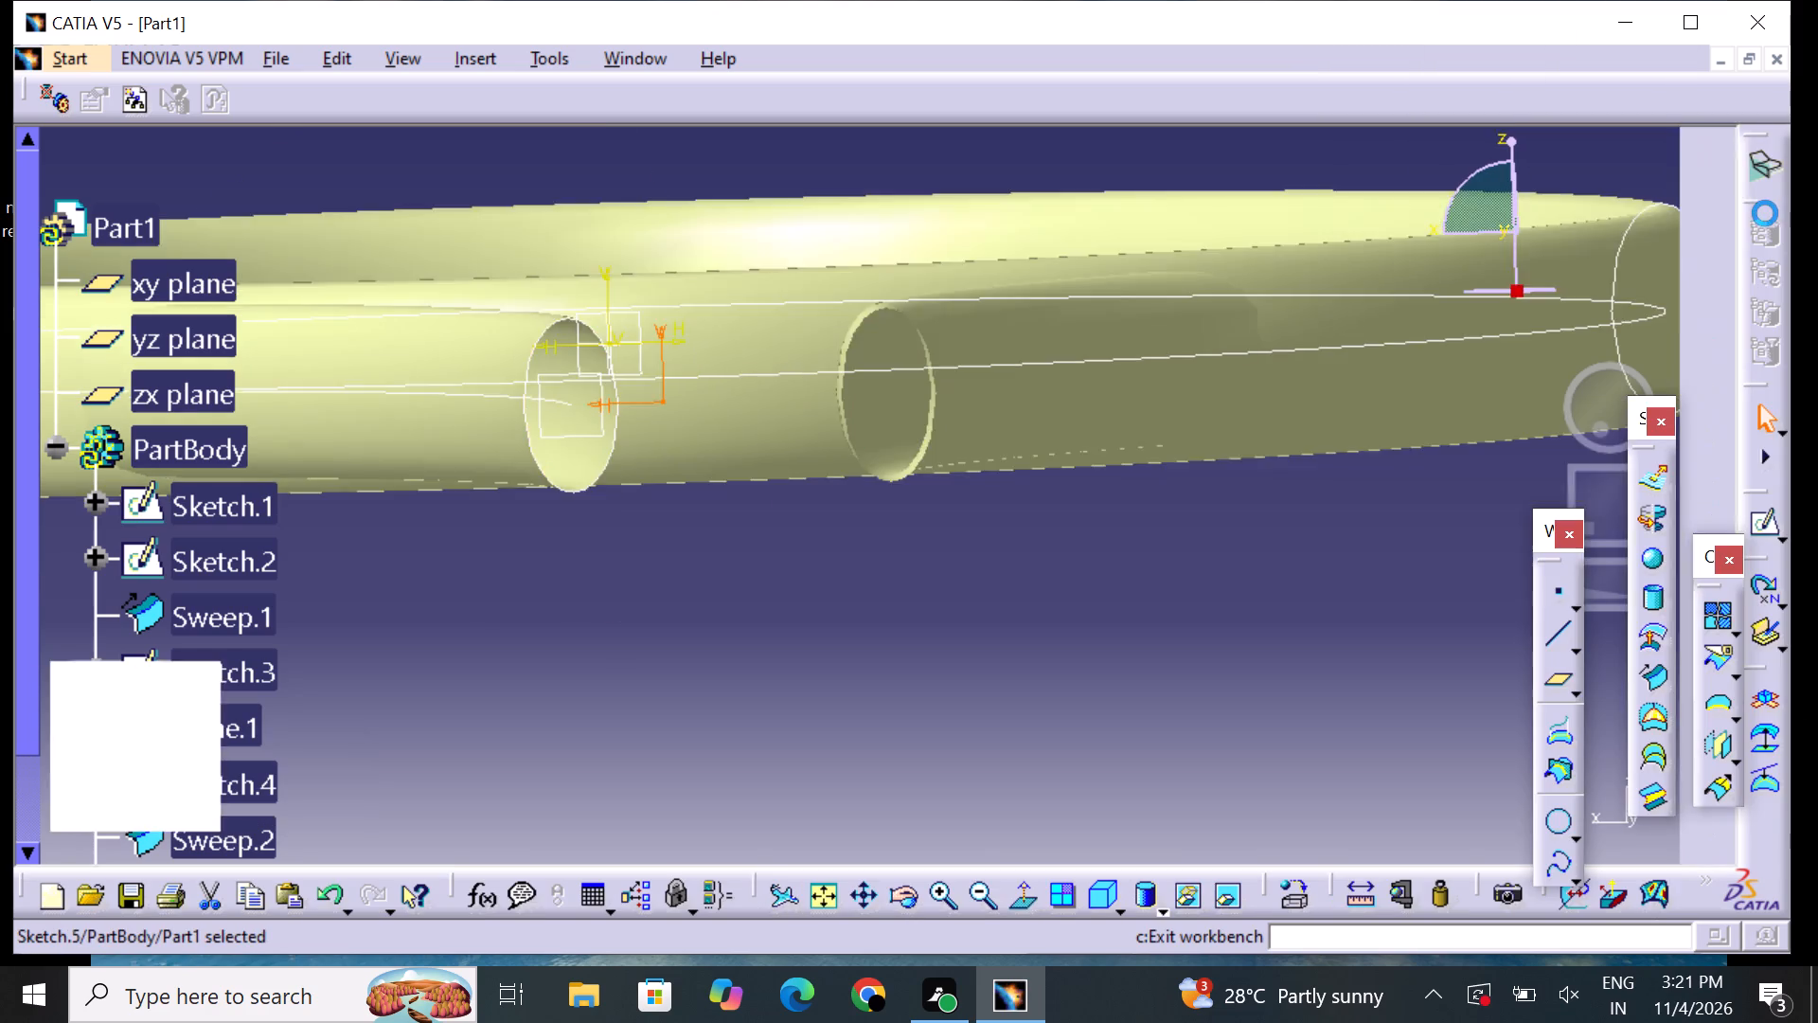
Collapse the PartBody branch in the specification tree.
{"action": "middle_click_drag", "start_coordinate": [1132, 460], "coordinate": [1238, 390]}
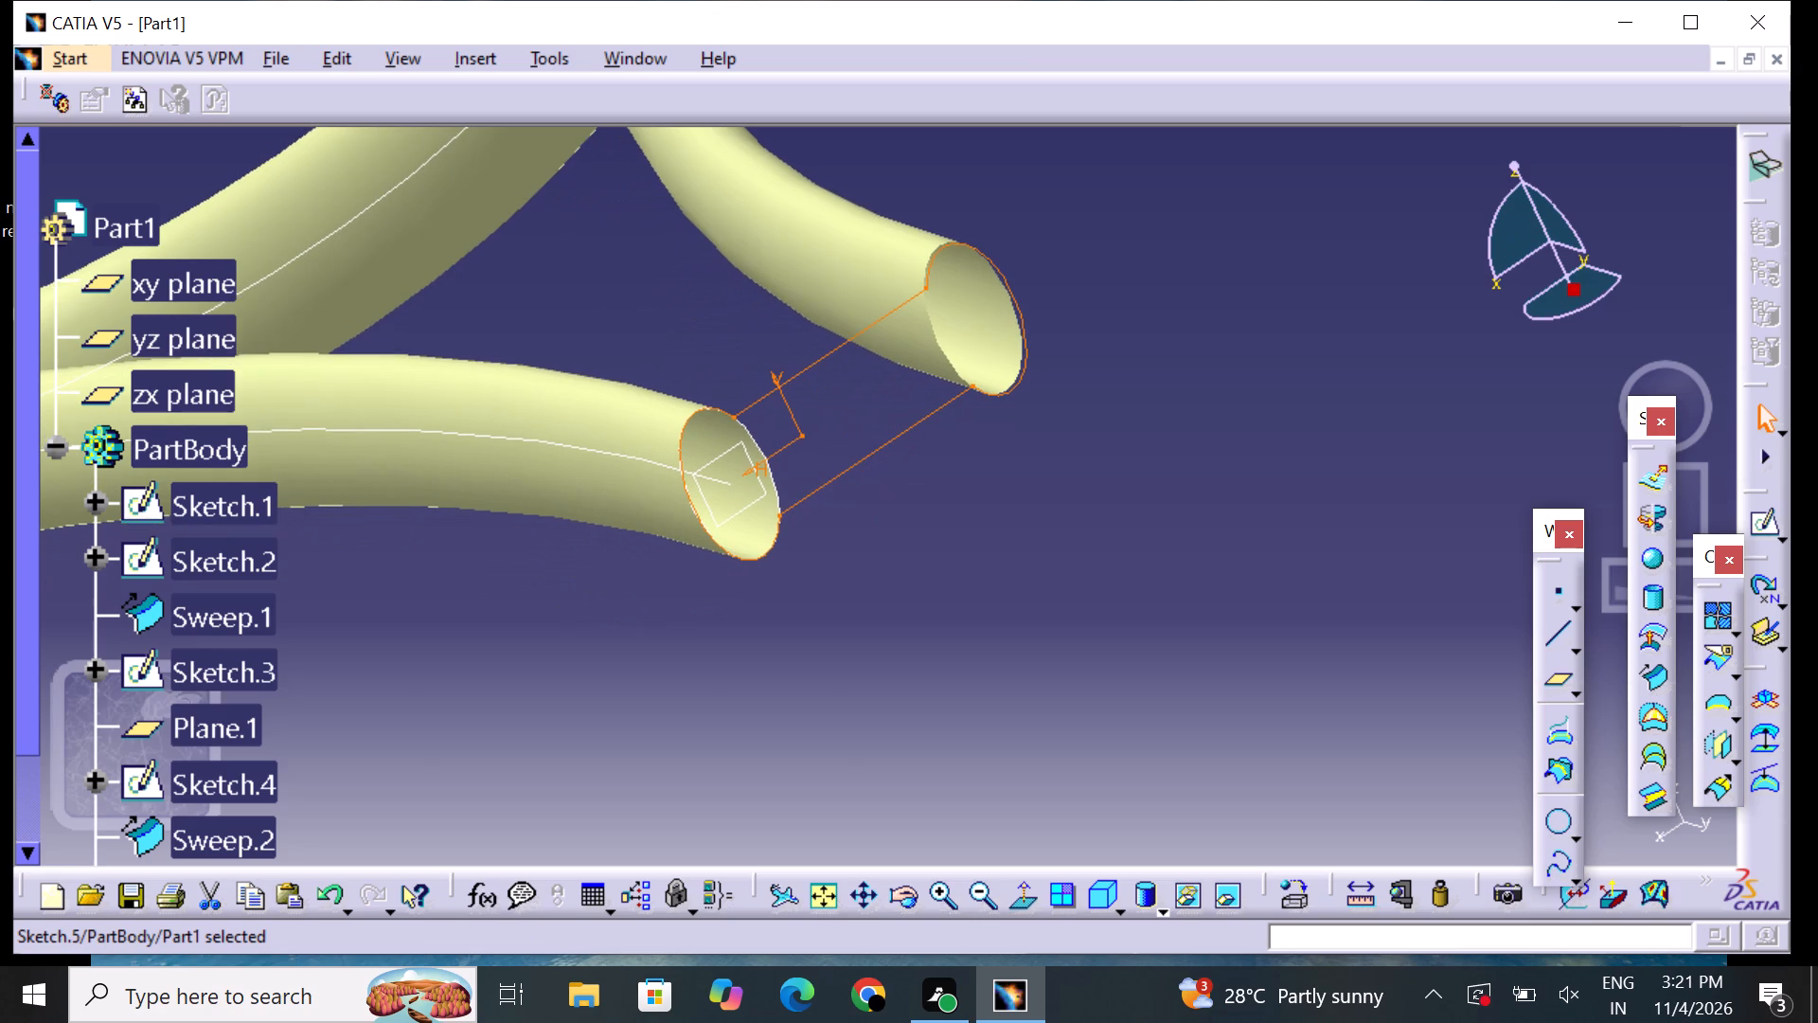
{"action": "middle_click_drag", "start_coordinate": [1203, 400], "coordinate": [1341, 371]}
{"action": "scroll", "coordinate": [1107, 558], "scroll_direction": "down", "scroll_amount": 1}
{"action": "scroll", "coordinate": [1007, 552], "scroll_direction": "down", "scroll_amount": 3}
{"action": "scroll", "coordinate": [563, 248], "scroll_direction": "up", "scroll_amount": 1}
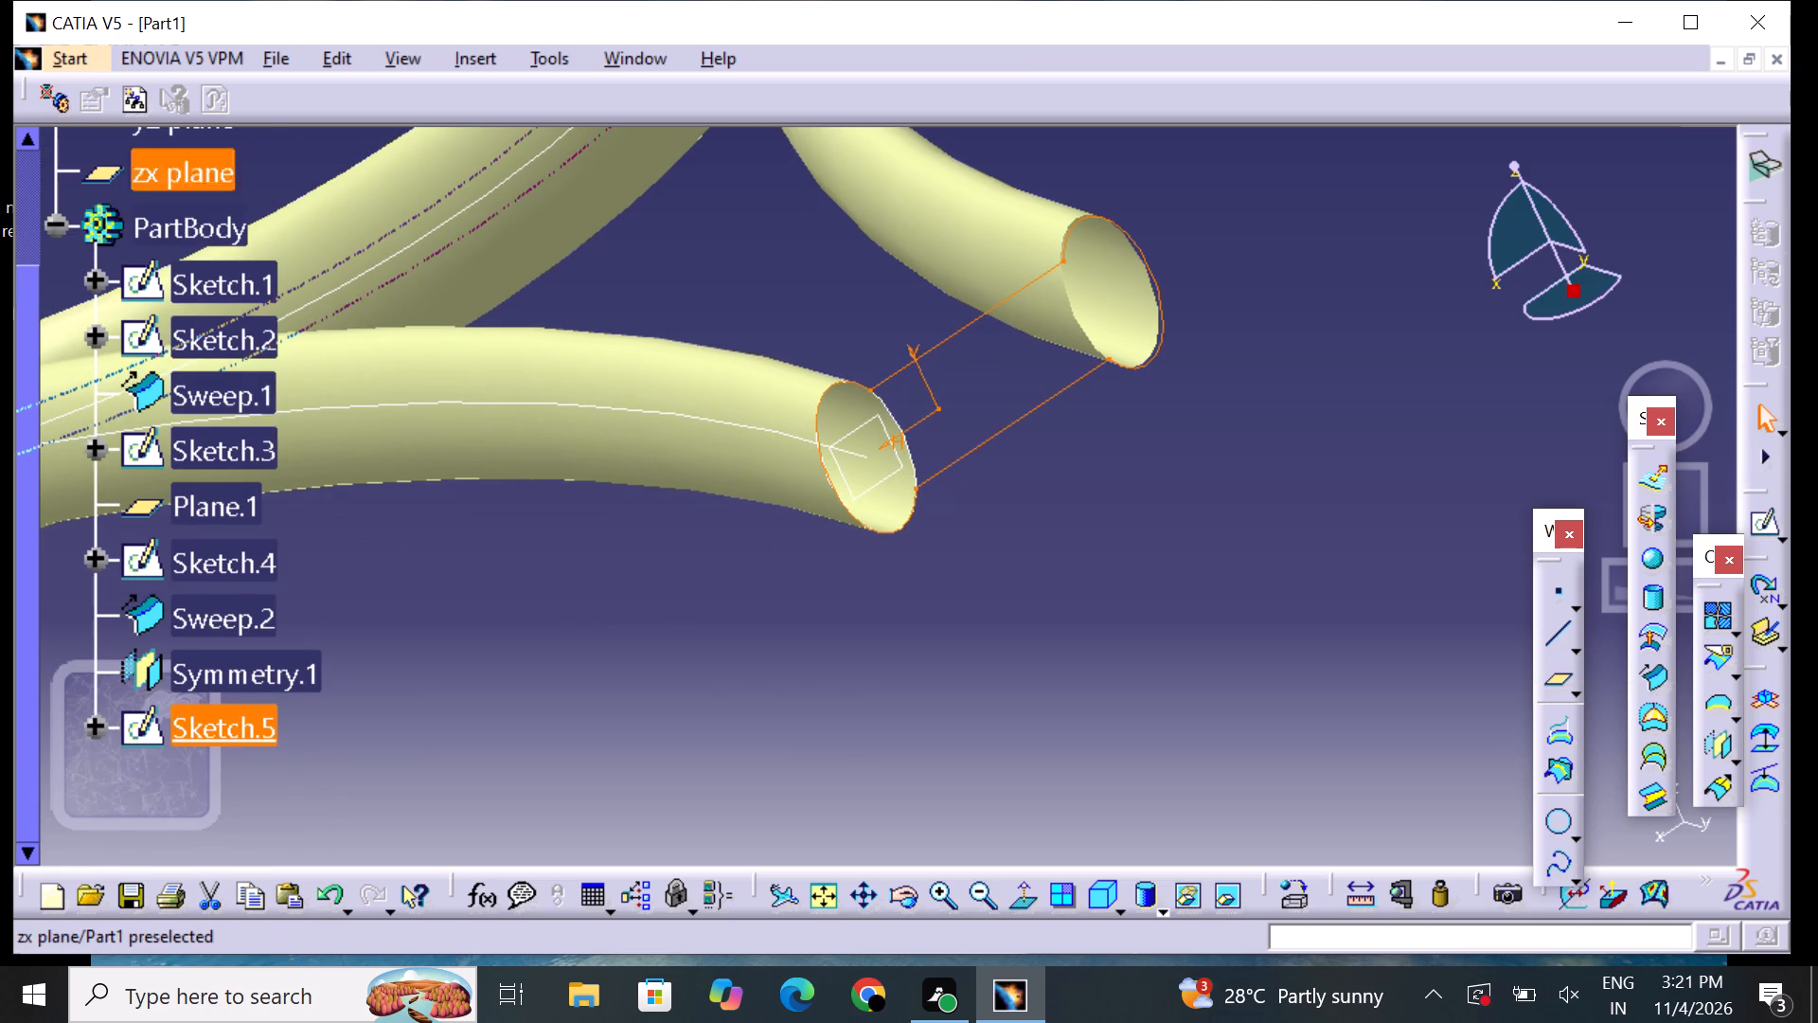
{"action": "left_click", "coordinate": [47, 222]}
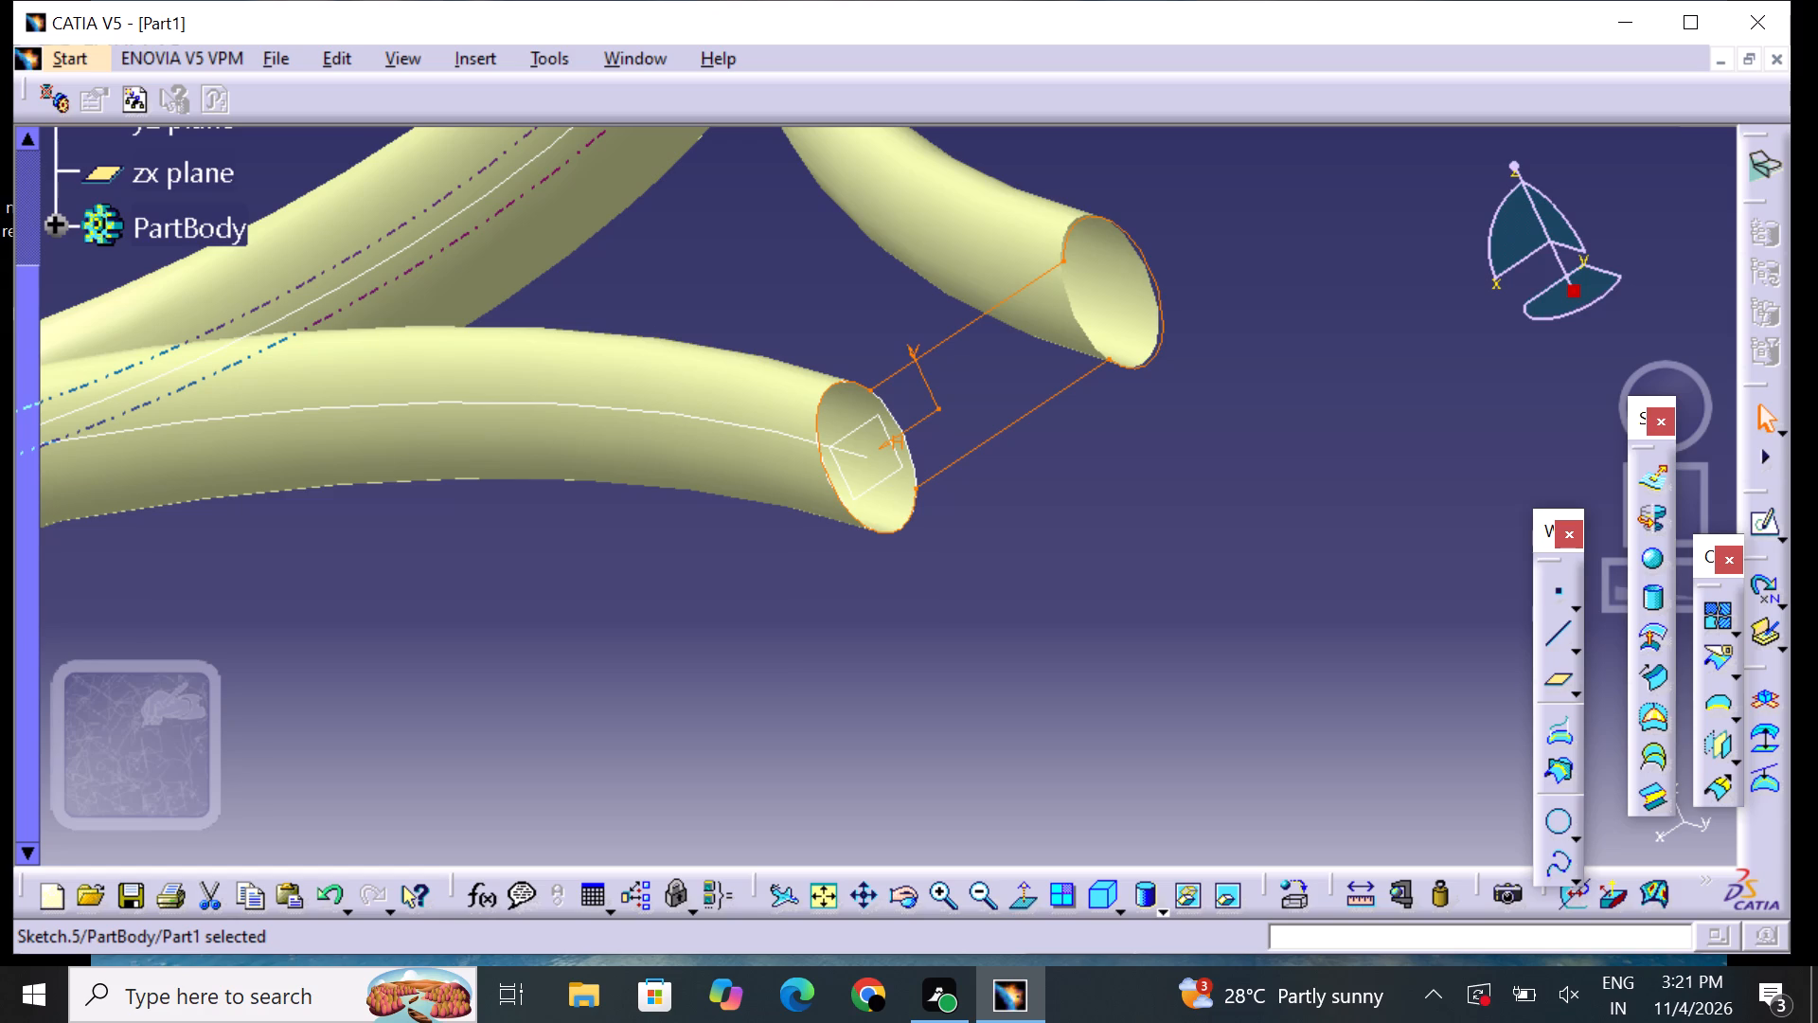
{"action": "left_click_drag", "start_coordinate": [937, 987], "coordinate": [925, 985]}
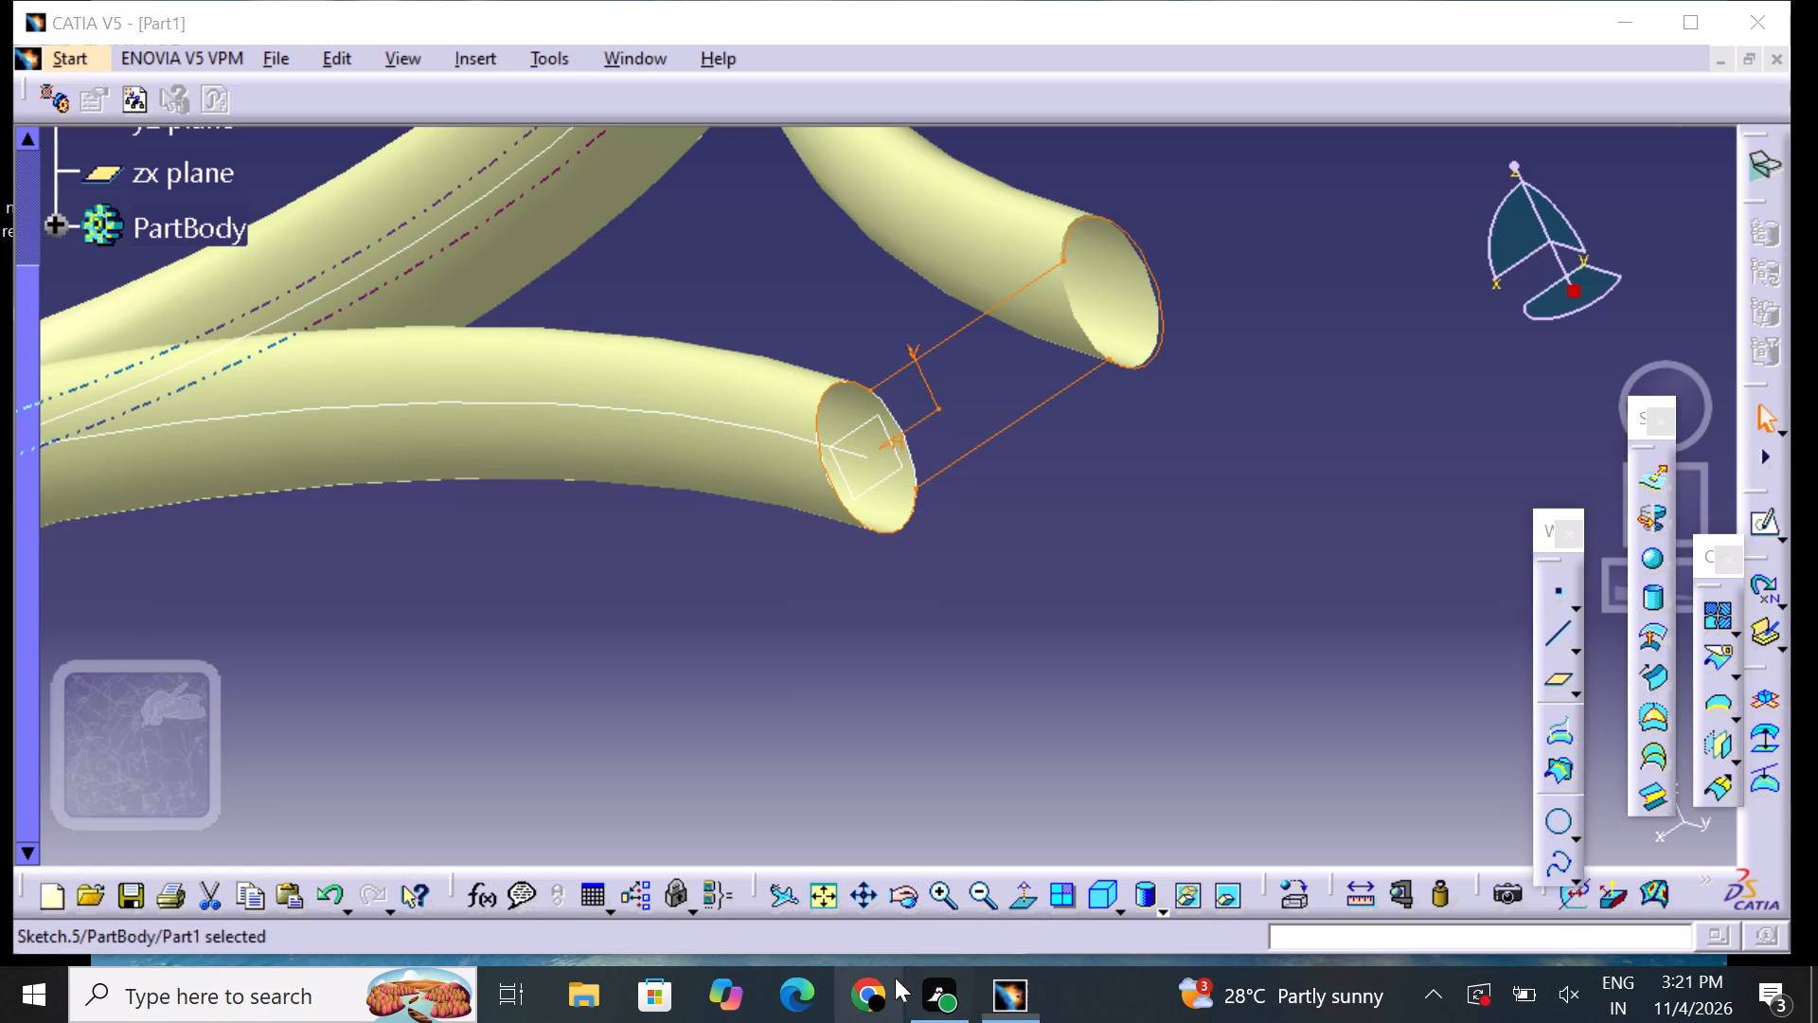
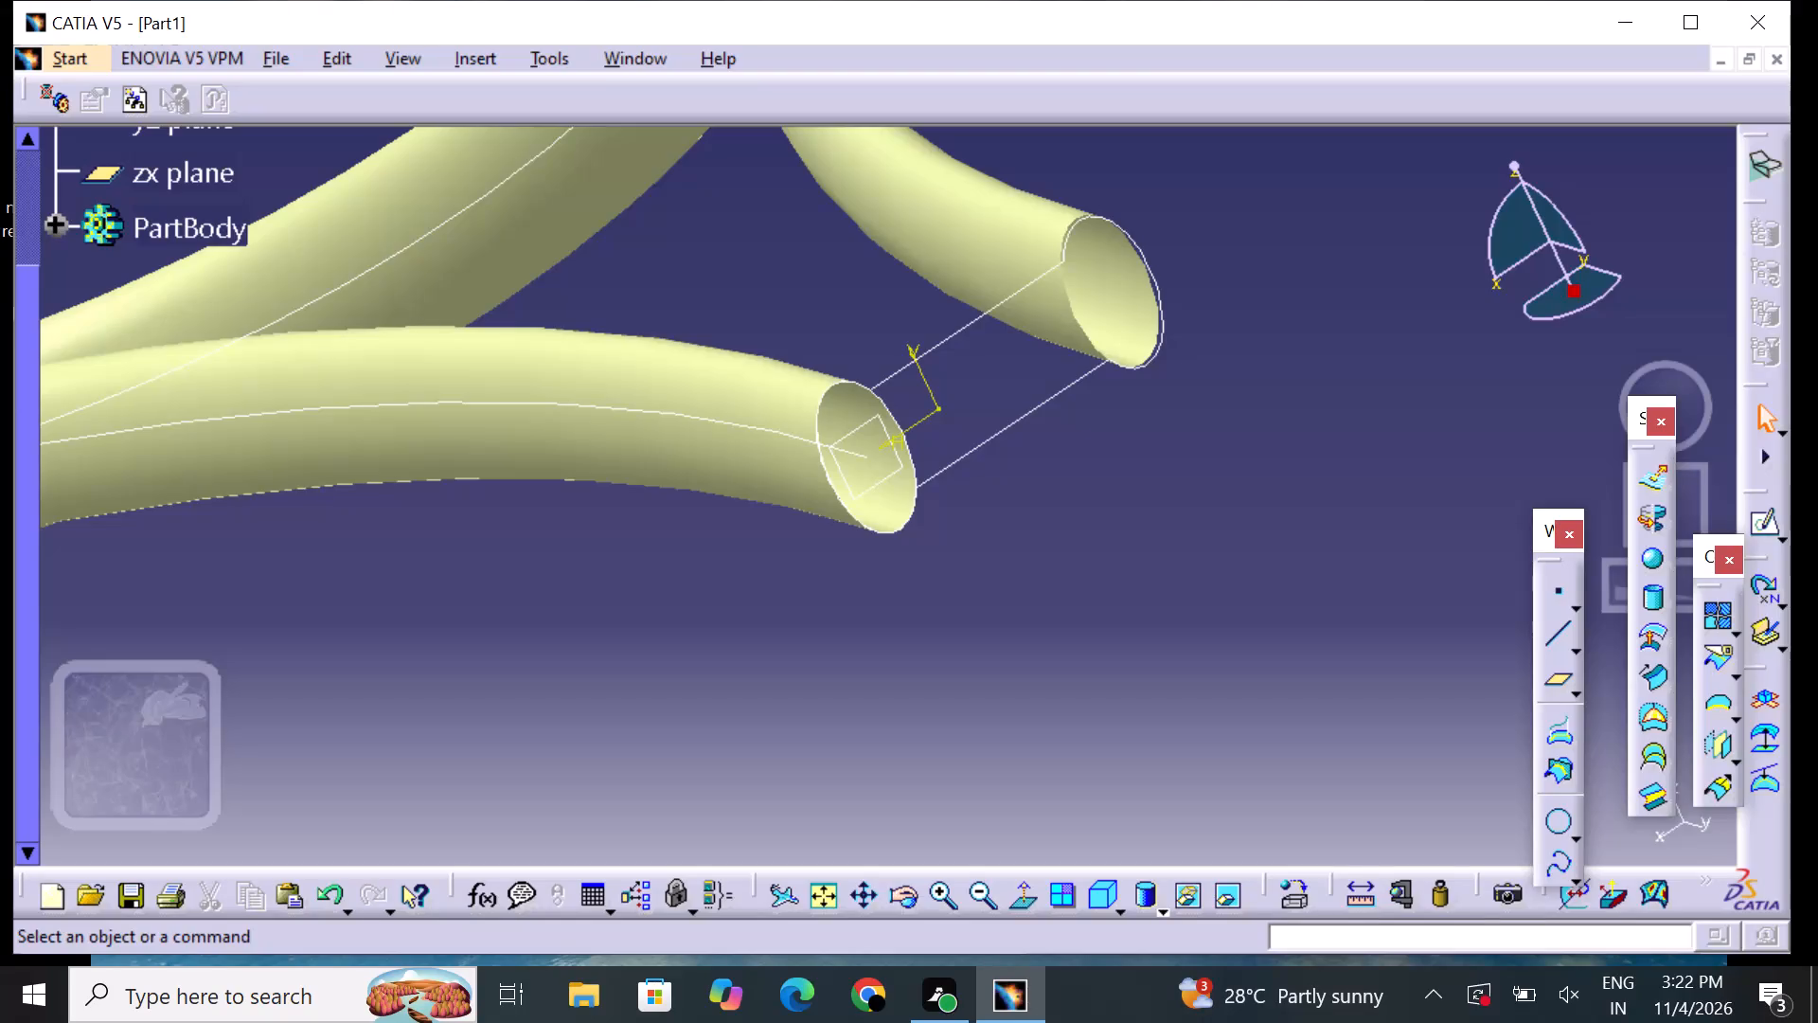
Create a reference plane offset 425 mm from the zx plane, beyond the open ends of the two branch tubes.
{"action": "left_click", "coordinate": [981, 450]}
{"action": "left_click", "coordinate": [985, 522]}
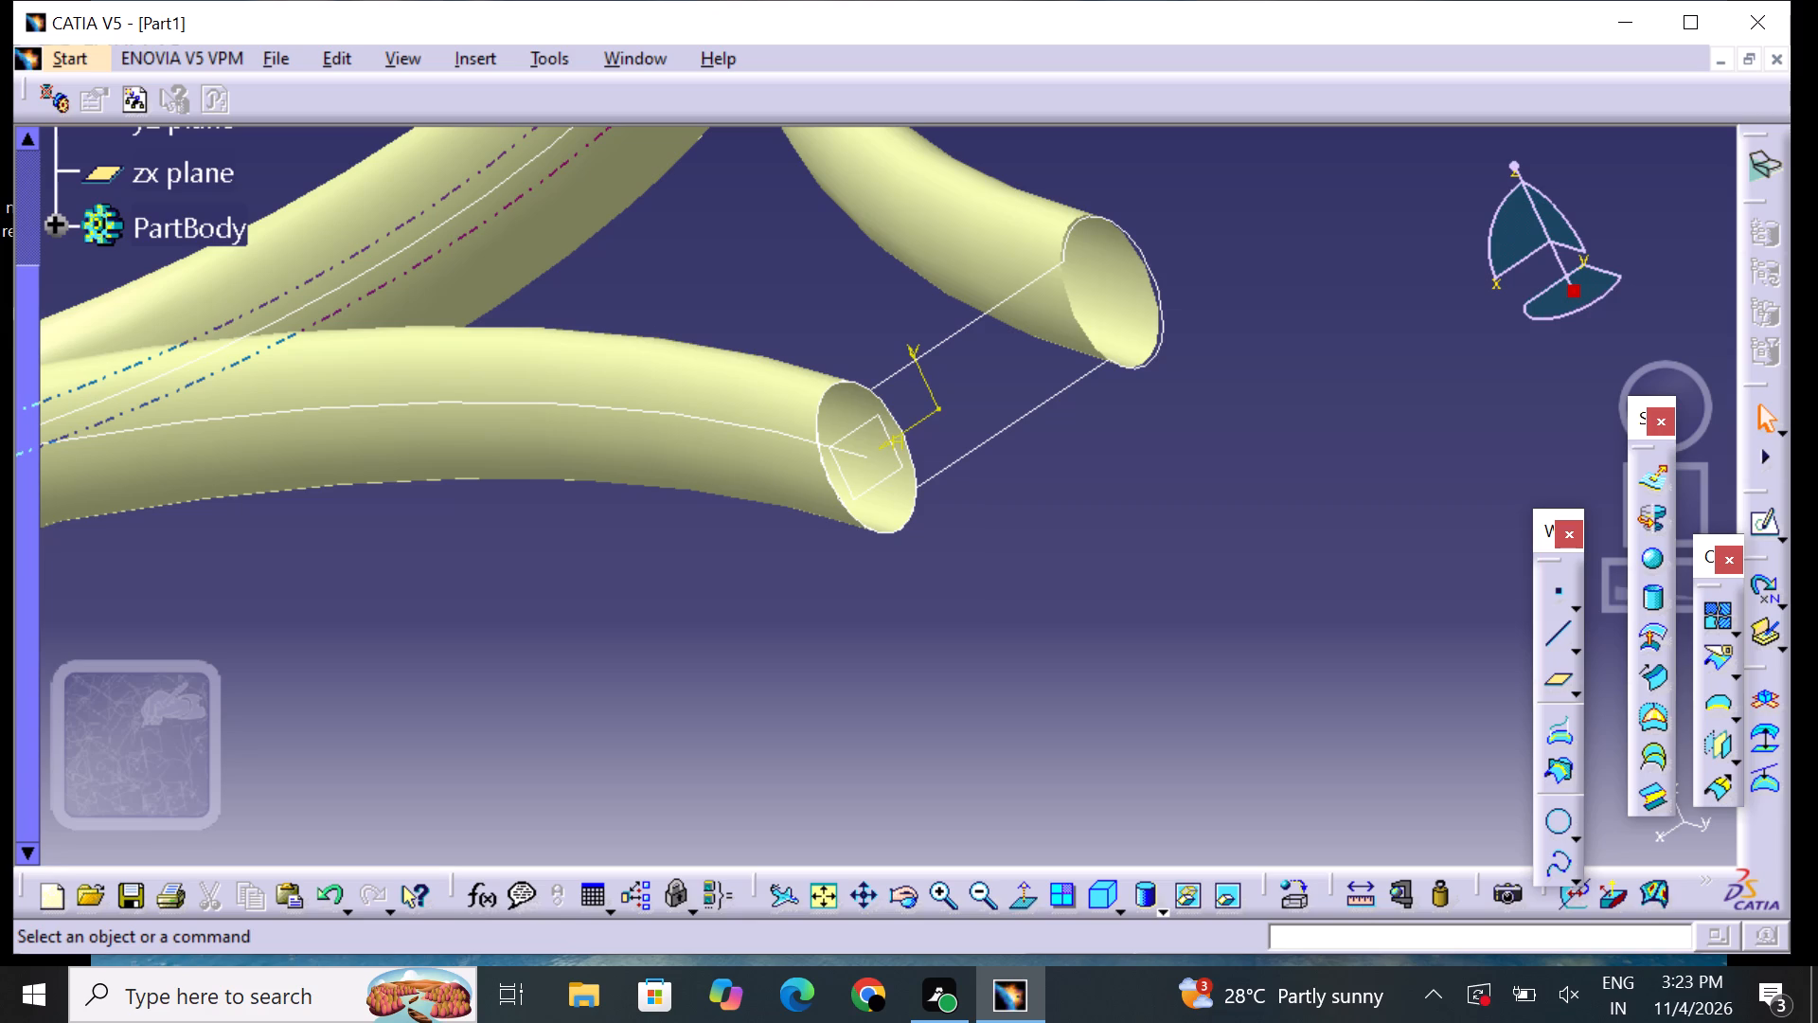
{"action": "left_click", "coordinate": [966, 895]}
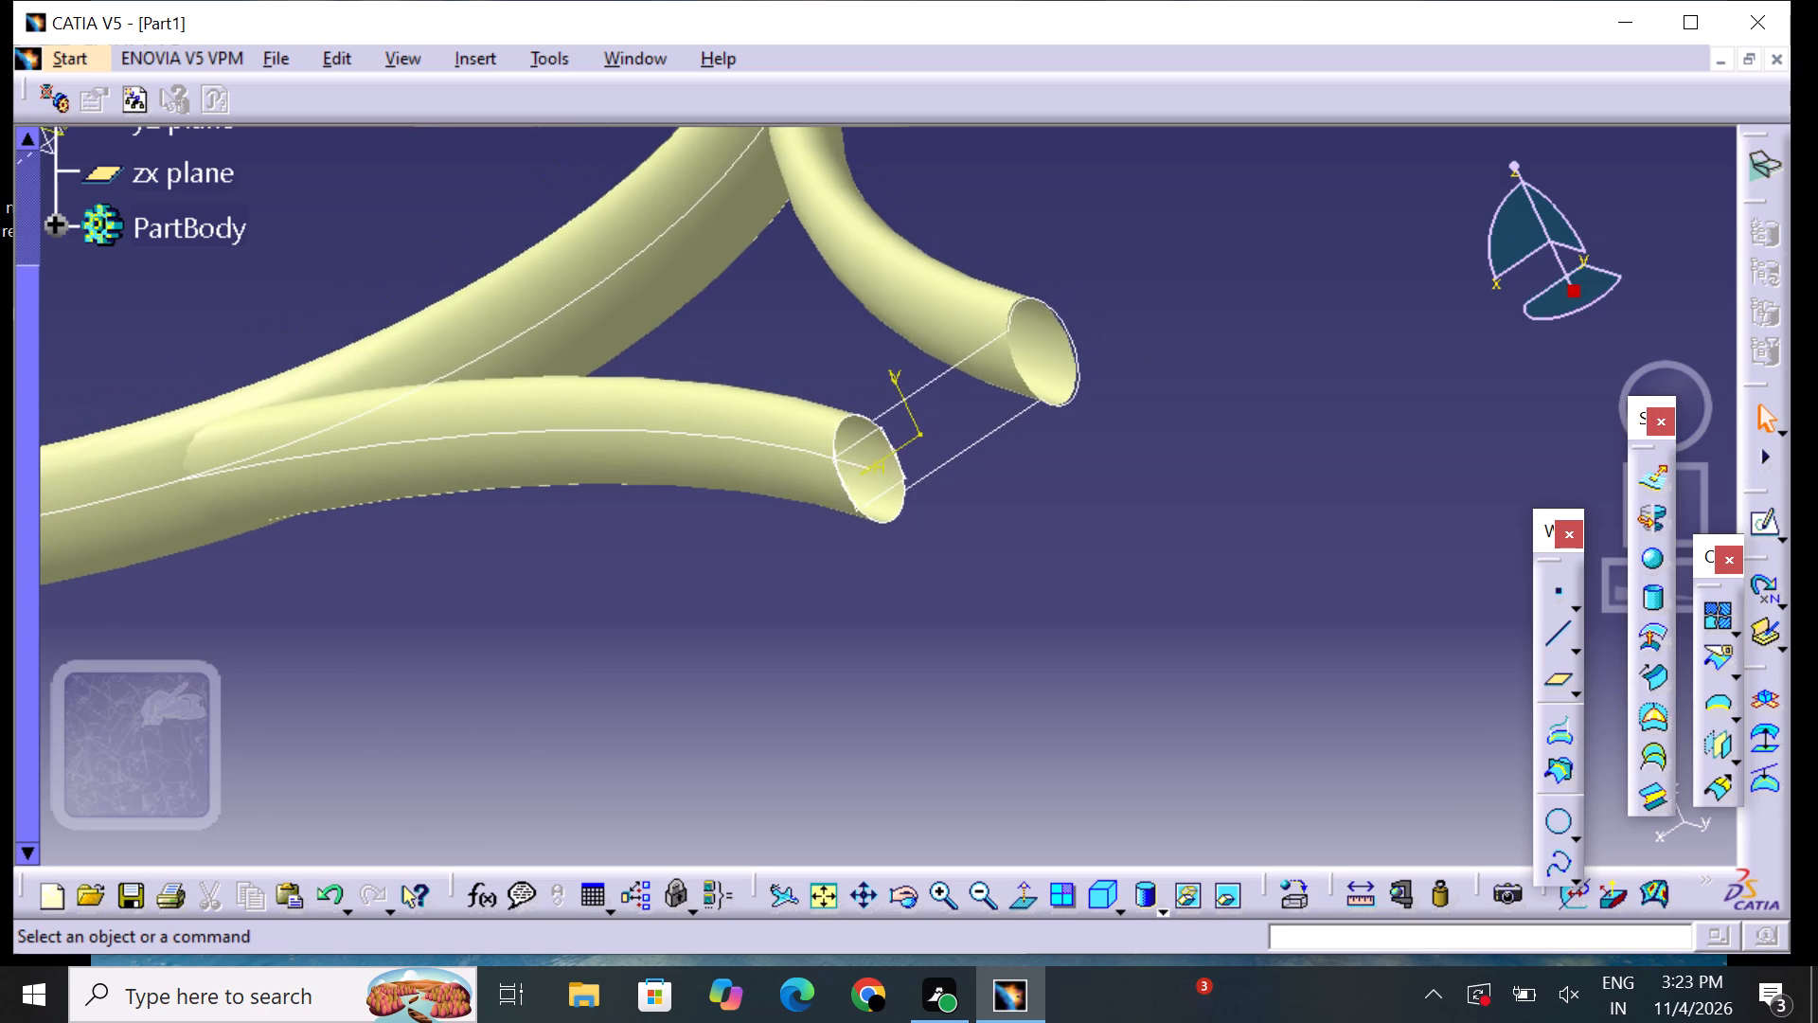
{"action": "middle_click_drag", "start_coordinate": [675, 600], "coordinate": [863, 749]}
{"action": "middle_click_drag", "start_coordinate": [808, 716], "coordinate": [891, 761]}
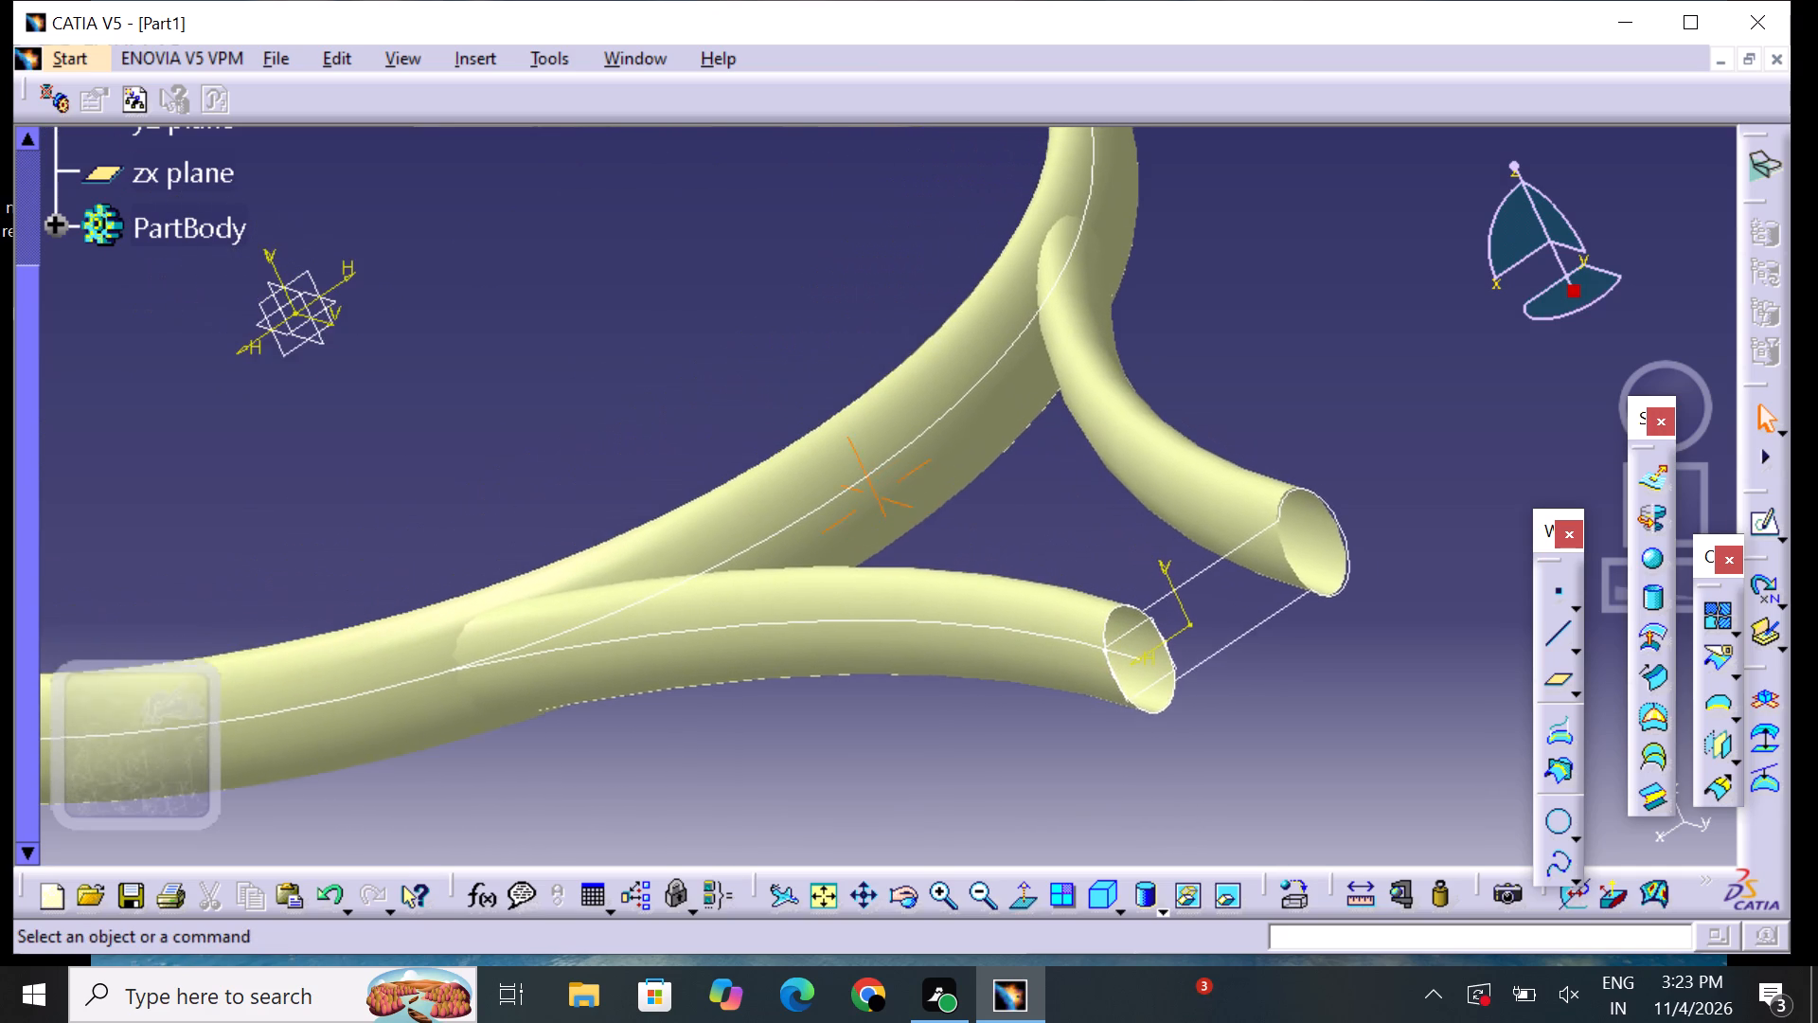
{"action": "middle_click_drag", "start_coordinate": [891, 761], "coordinate": [924, 764]}
{"action": "left_click", "coordinate": [986, 894]}
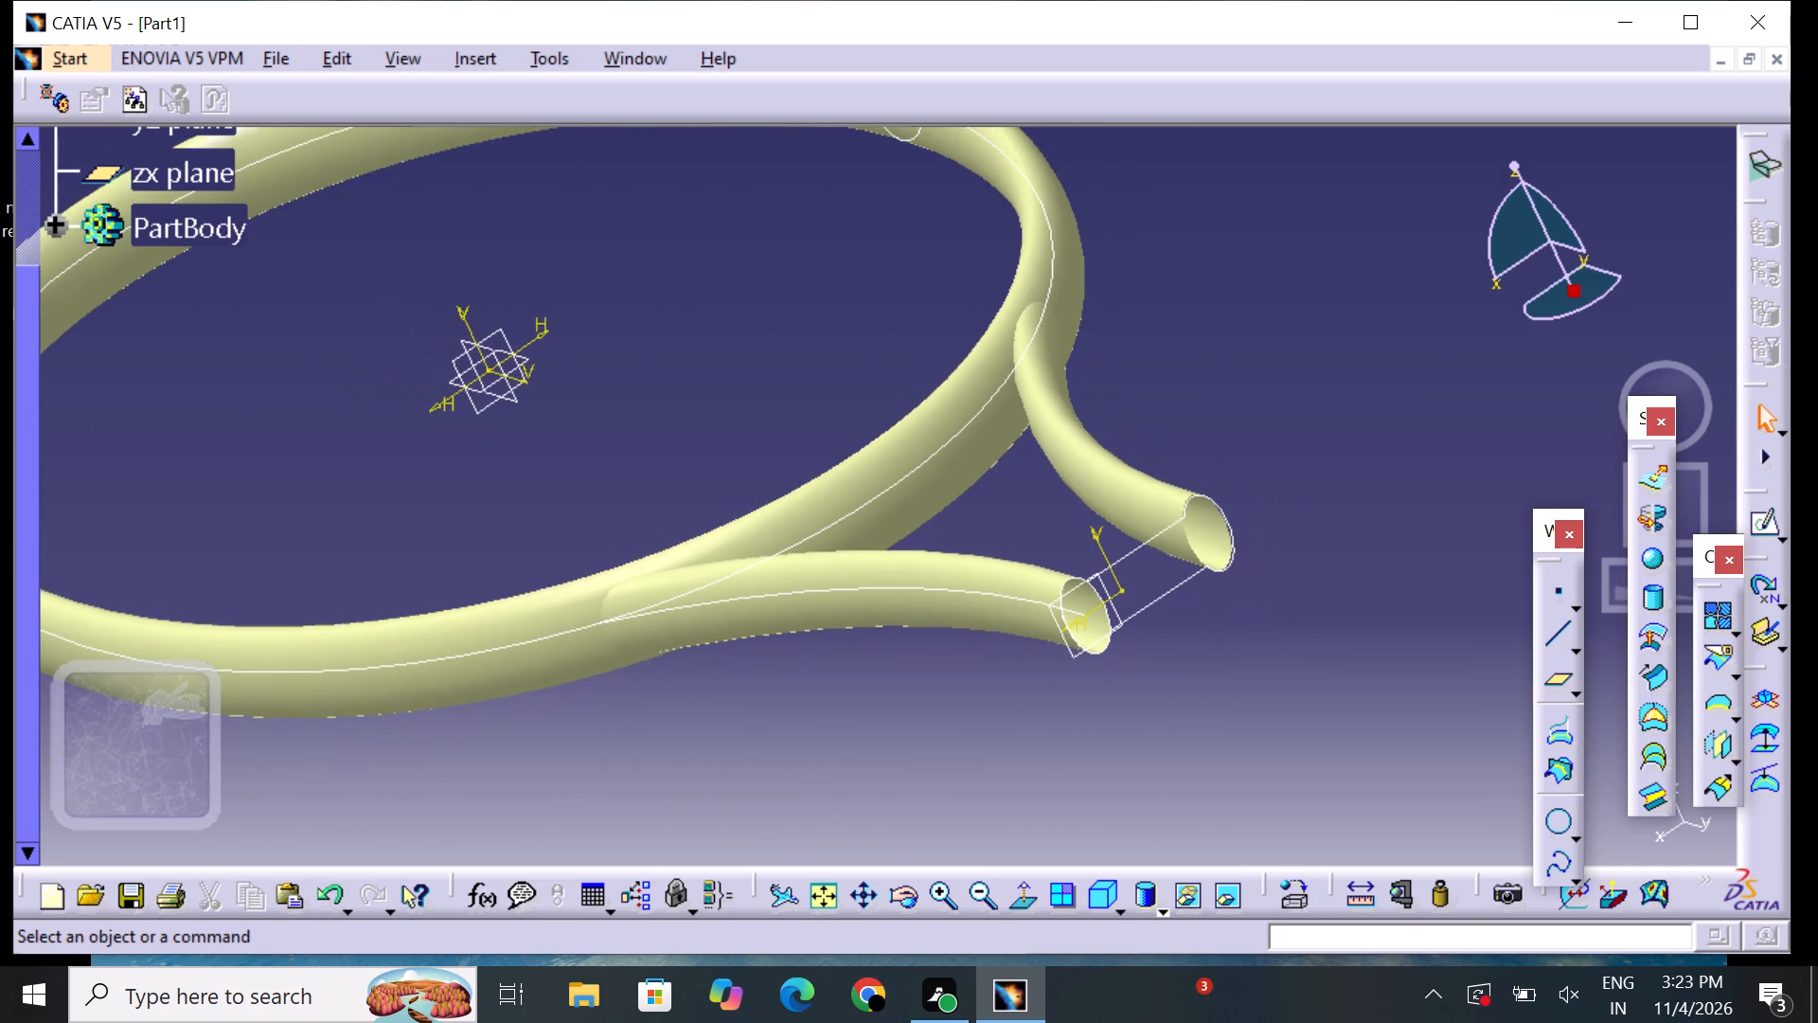
{"action": "left_click_drag", "start_coordinate": [1560, 686], "coordinate": [1560, 675]}
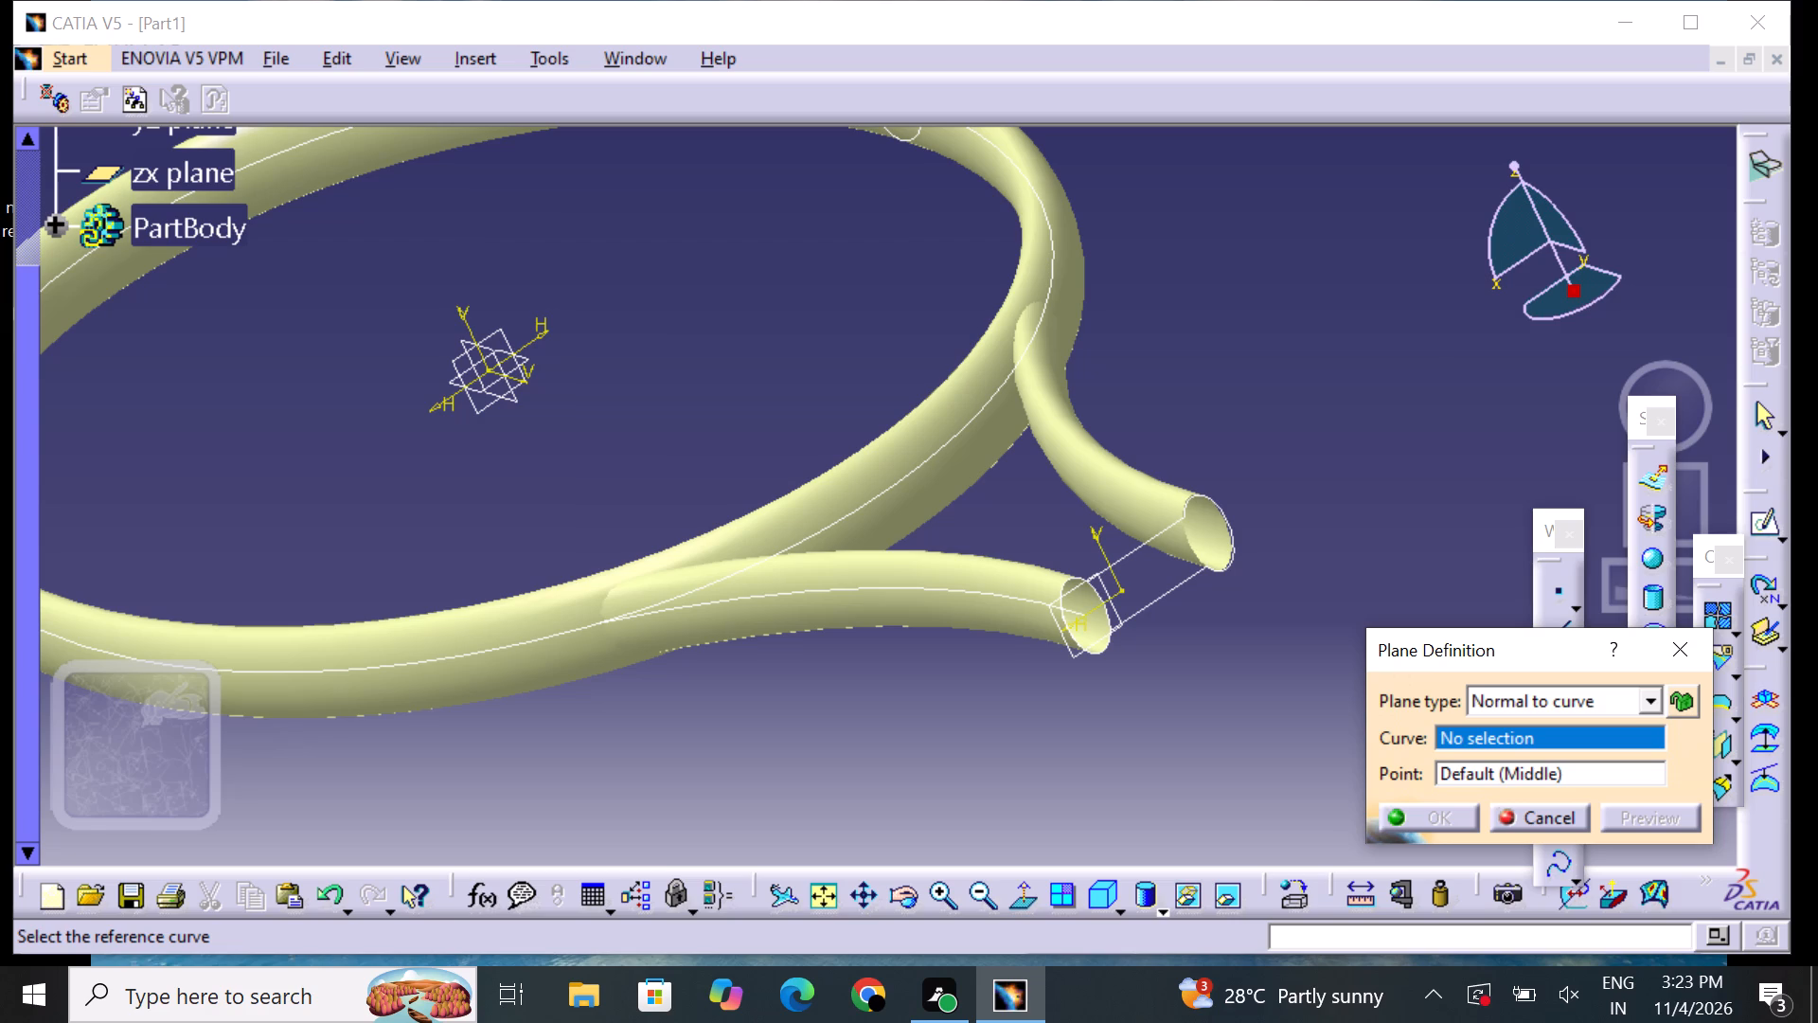
{"action": "scroll", "coordinate": [1168, 726], "scroll_direction": "up", "scroll_amount": 1}
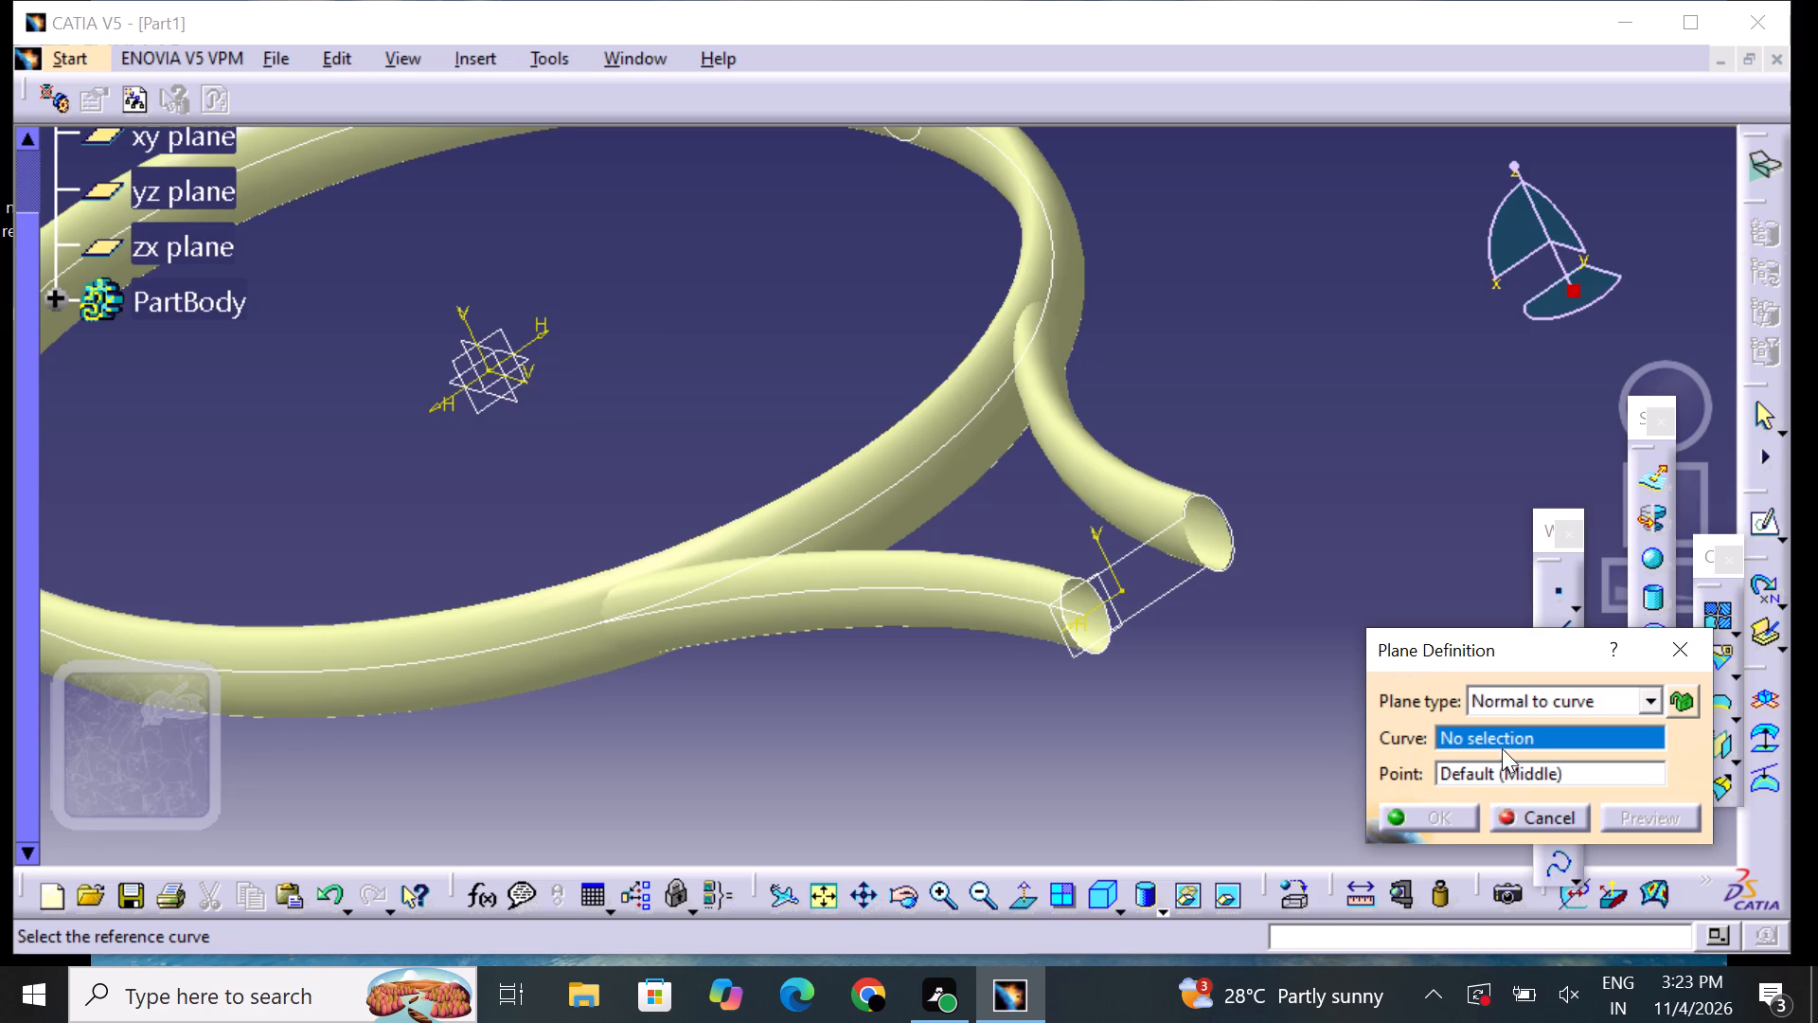
{"action": "left_click", "coordinate": [1491, 736]}
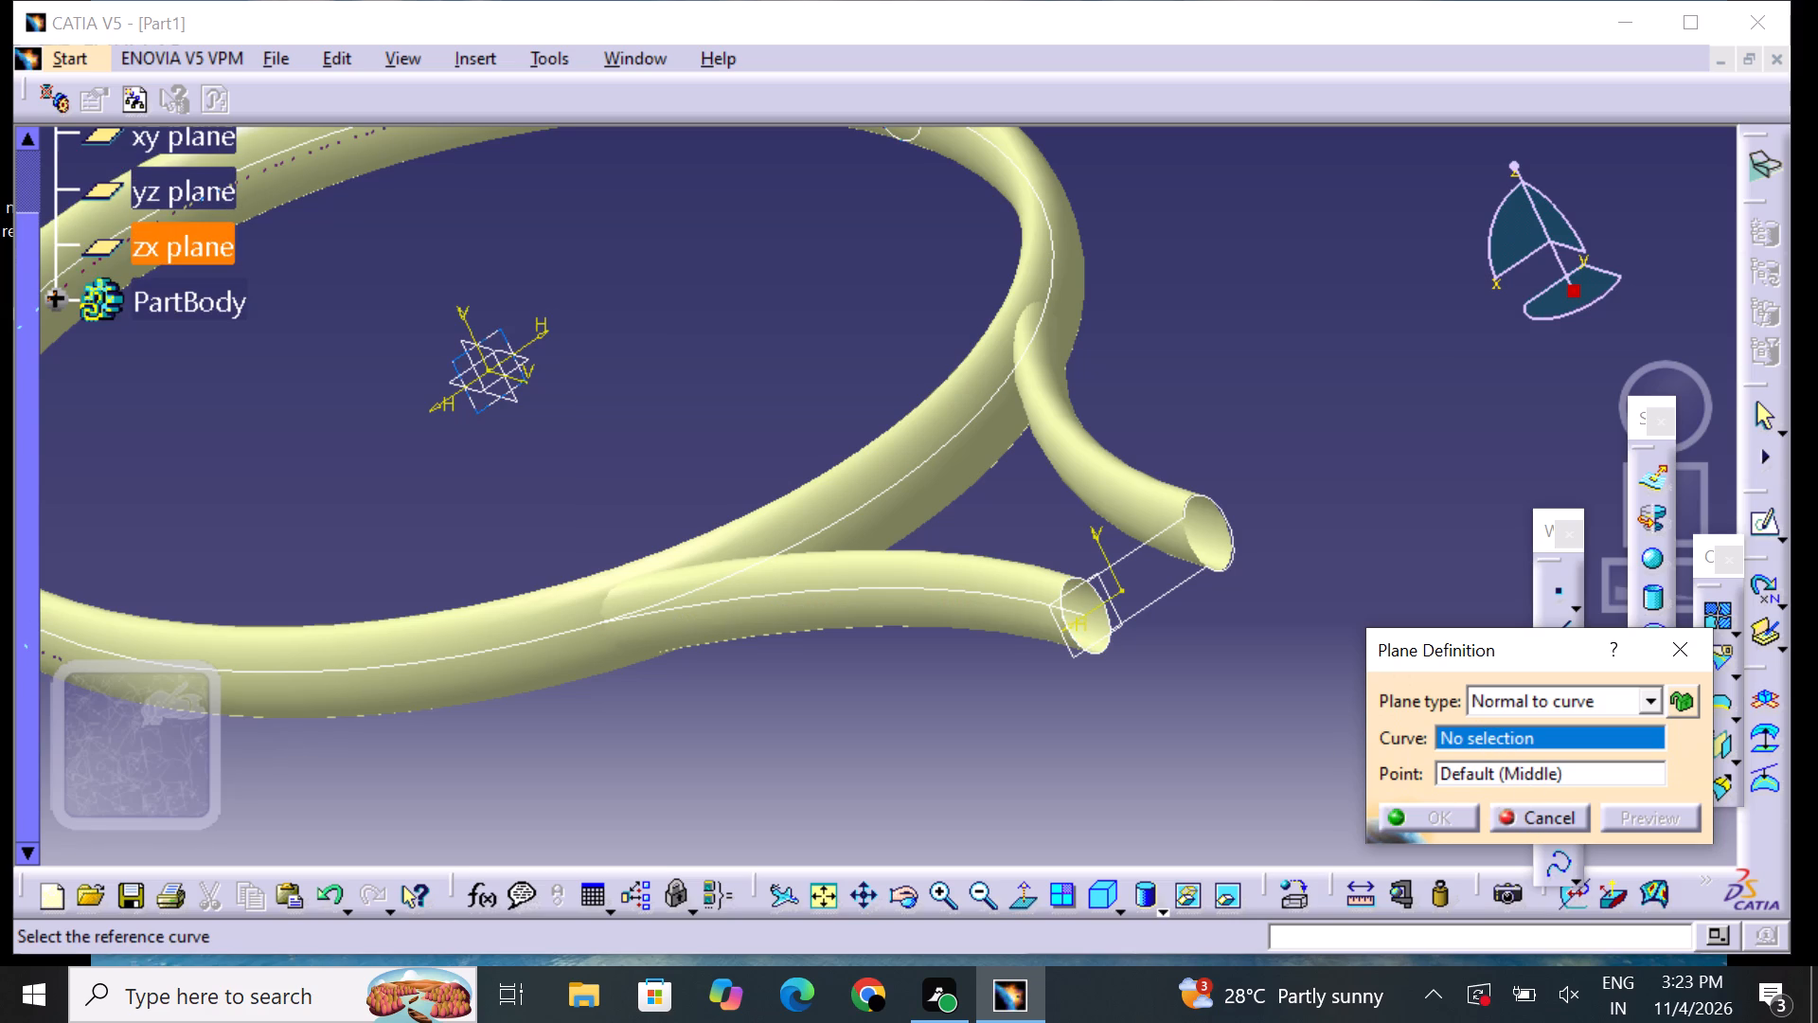
{"action": "left_click", "coordinate": [486, 402]}
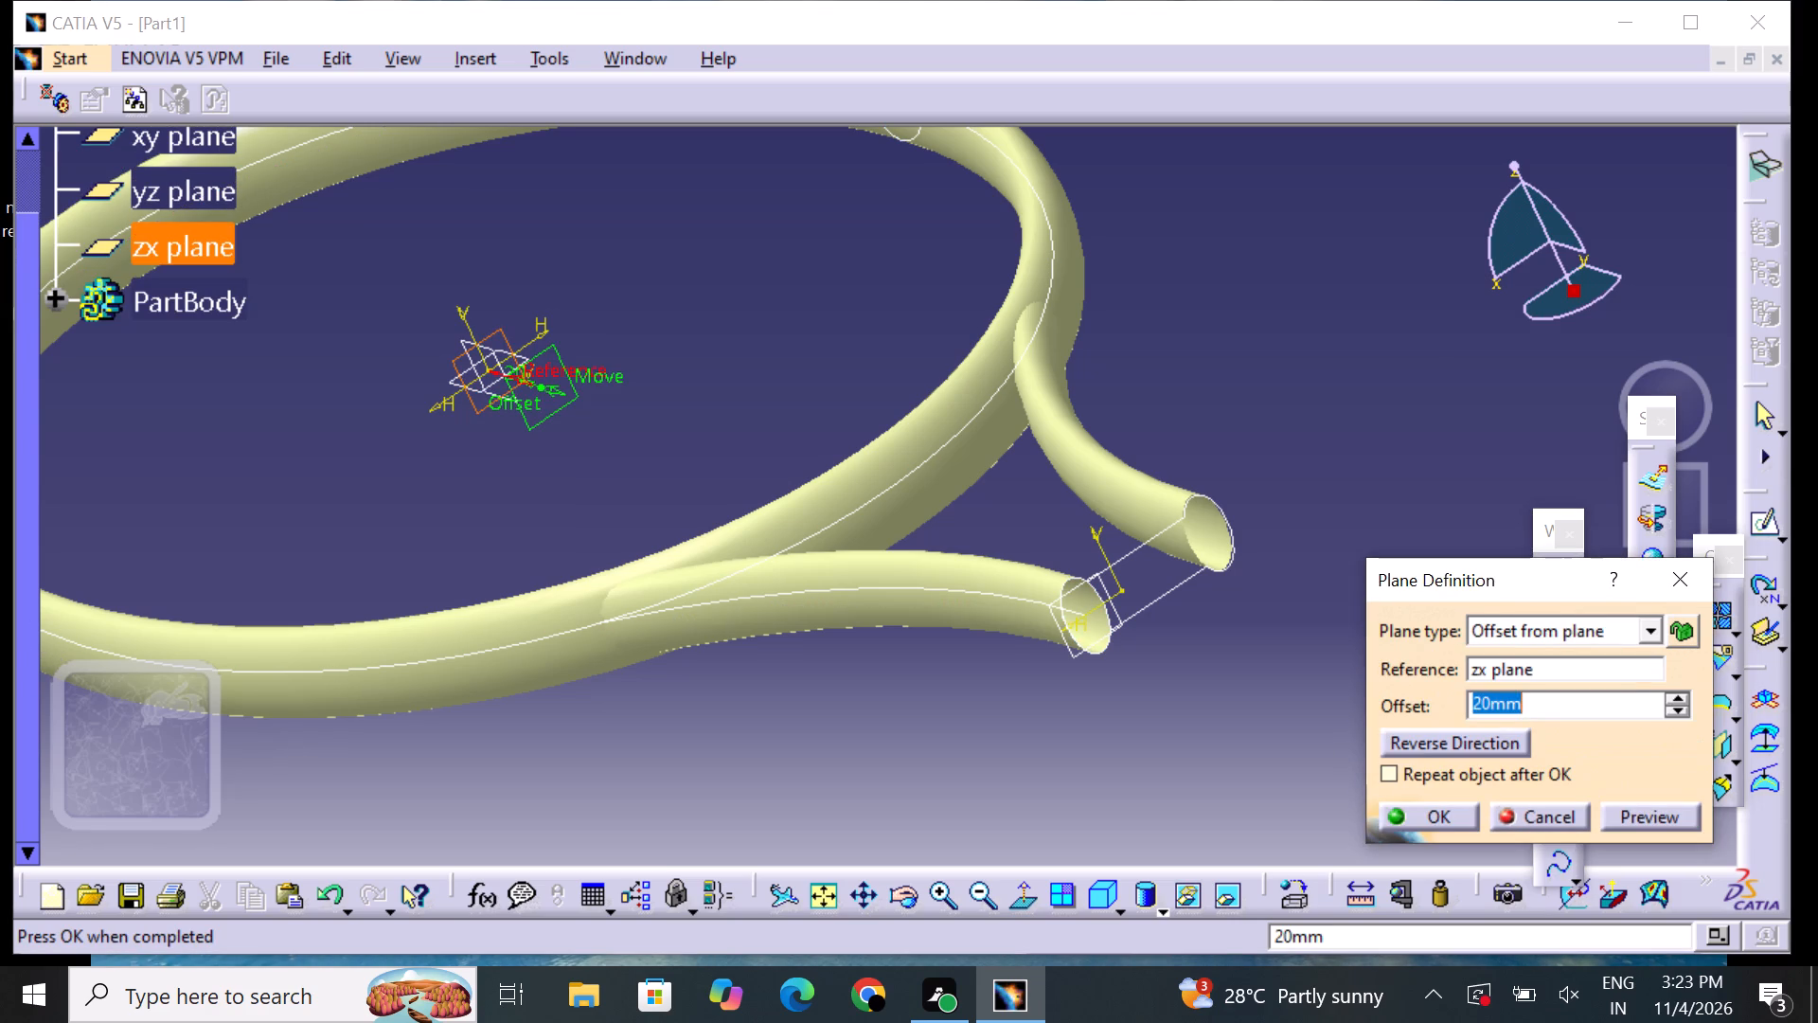
{"action": "middle_click_drag", "start_coordinate": [1017, 808], "coordinate": [946, 717]}
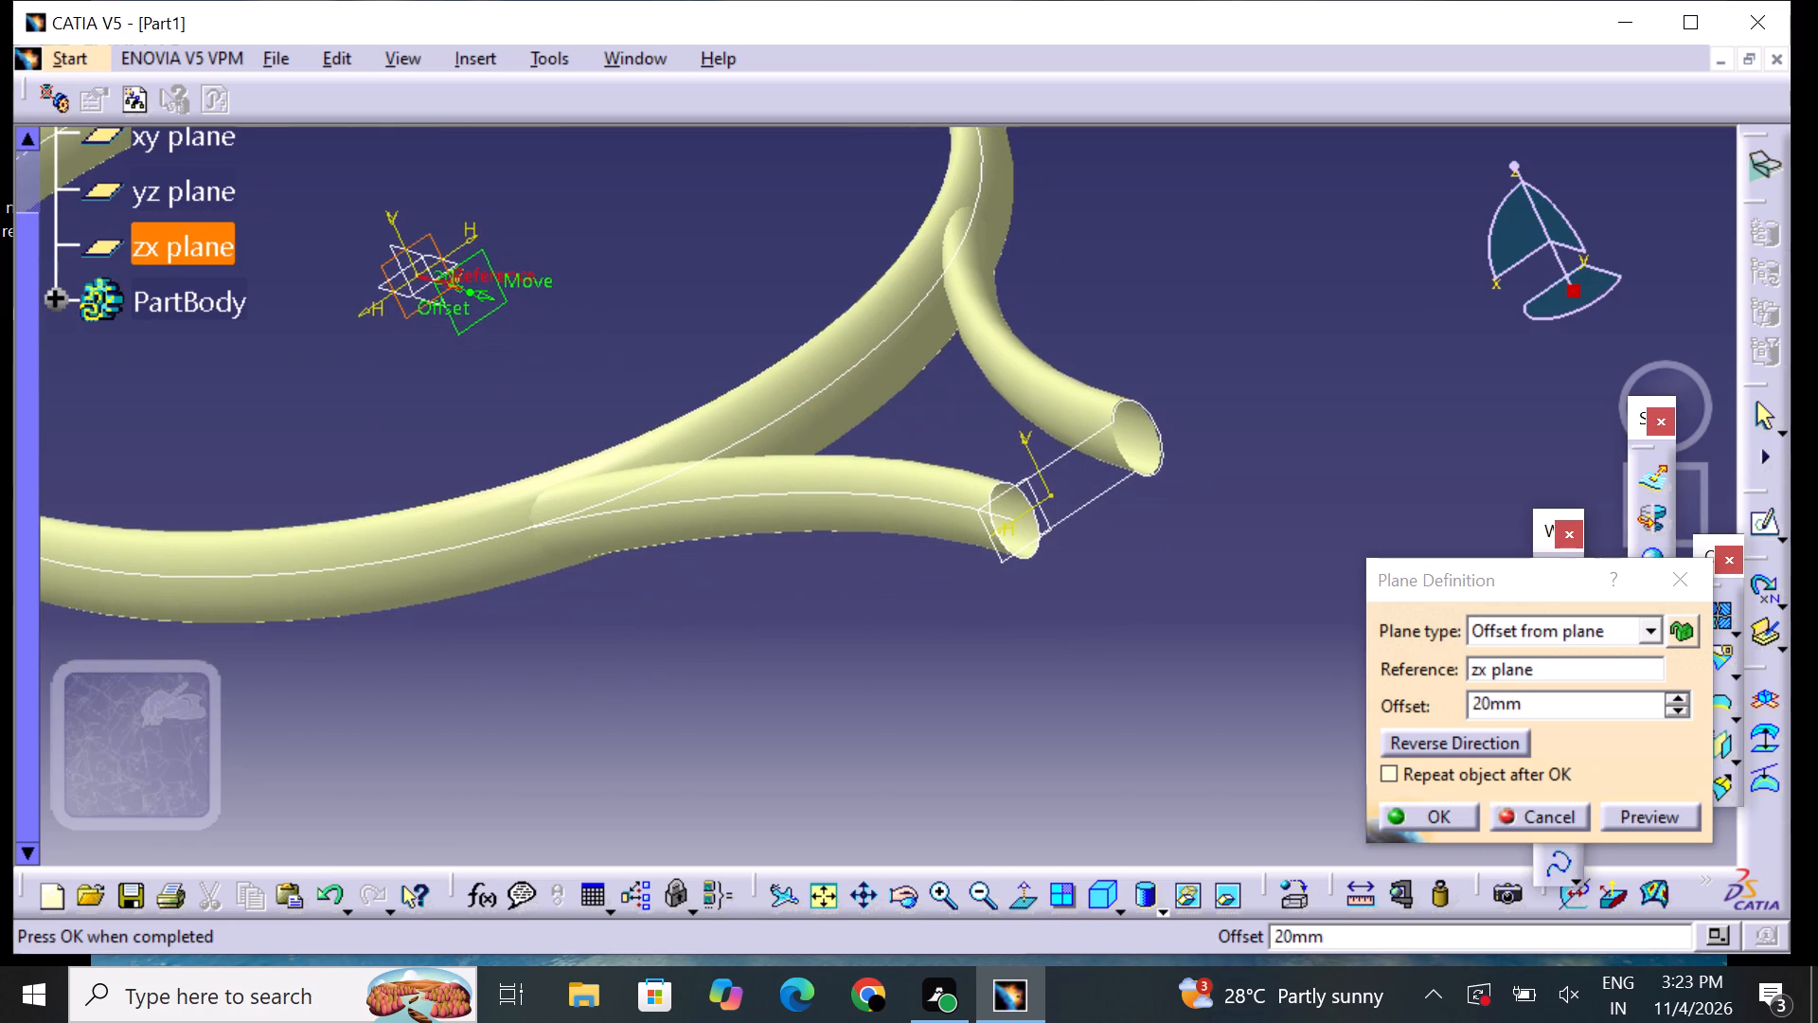
{"action": "left_click", "coordinate": [1543, 713]}
{"action": "key", "text": "BackSpace"}
{"action": "key", "text": "BackSpace"}
{"action": "key", "text": "BackSpace"}
{"action": "key", "text": "BackSpace"}
{"action": "key", "text": "BackSpace"}
{"action": "key", "text": "BackSpace"}
{"action": "key", "text": "BackSpace"}
{"action": "key", "text": "BackSpace"}
{"action": "key", "text": "BackSpace"}
{"action": "key", "text": "BackSpace"}
{"action": "key", "text": "BackSpace"}
{"action": "key", "text": "BackSpace"}
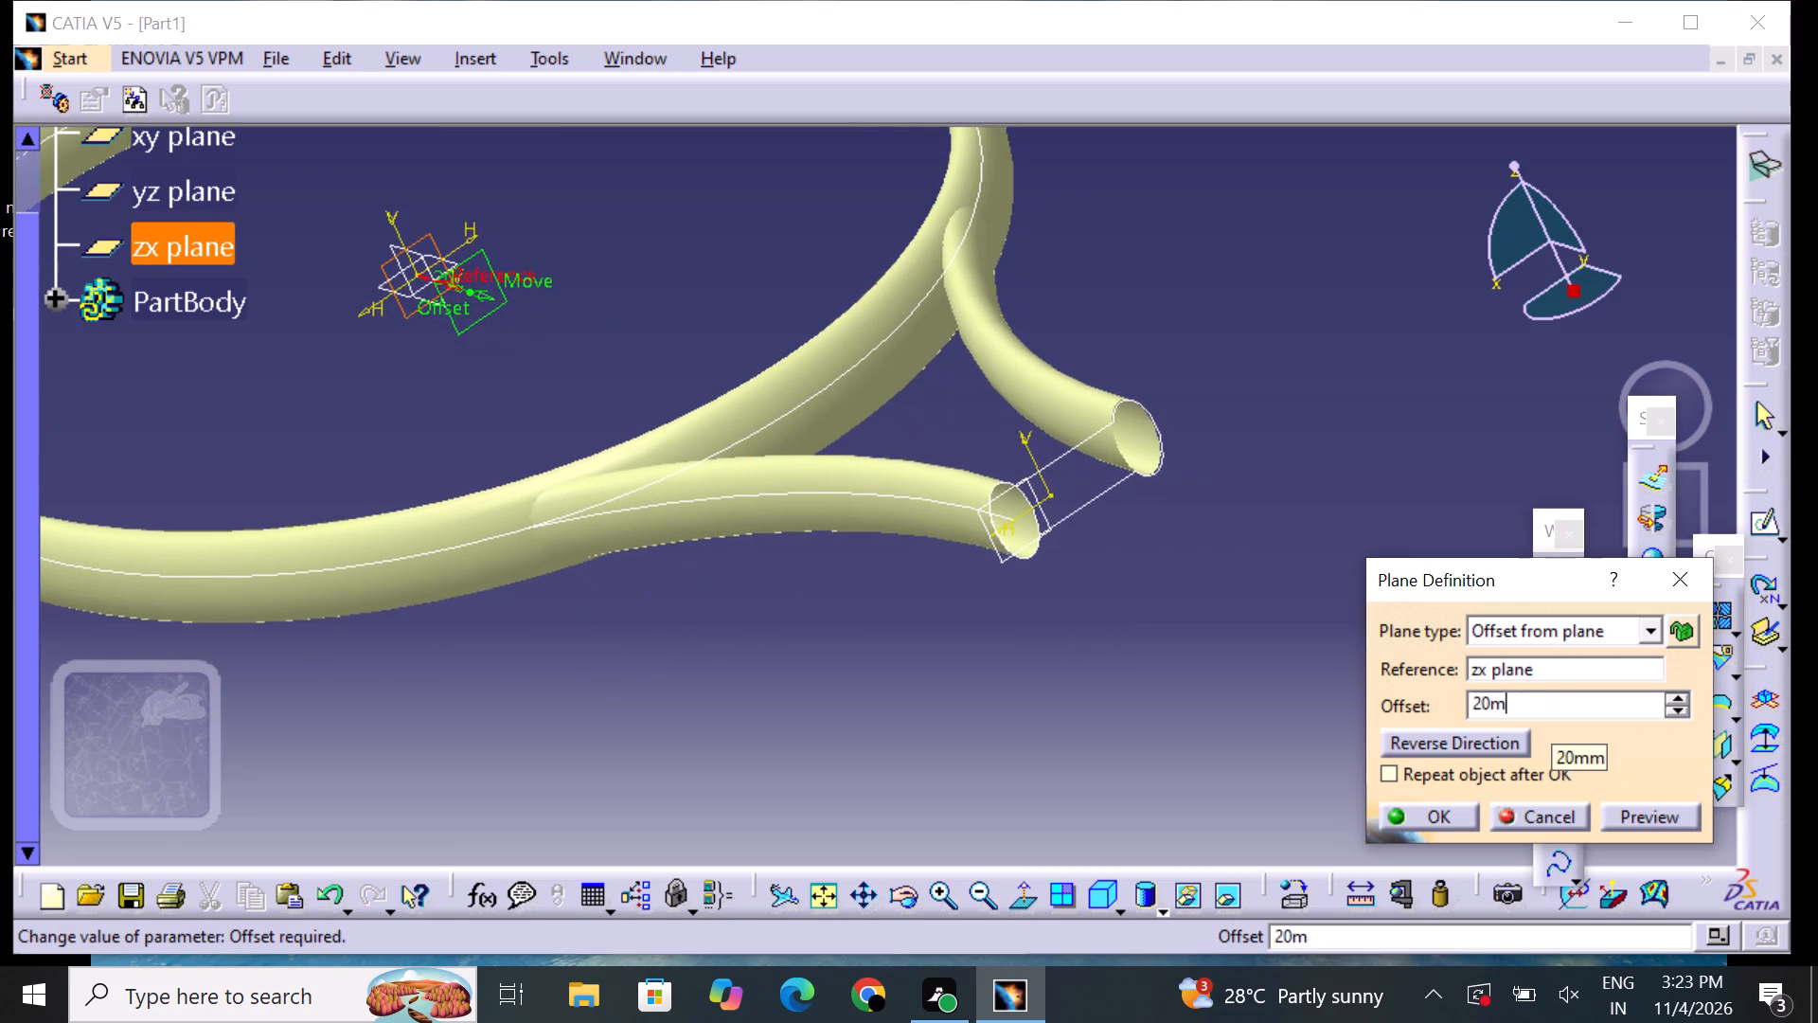
{"action": "type", "text": "425"}
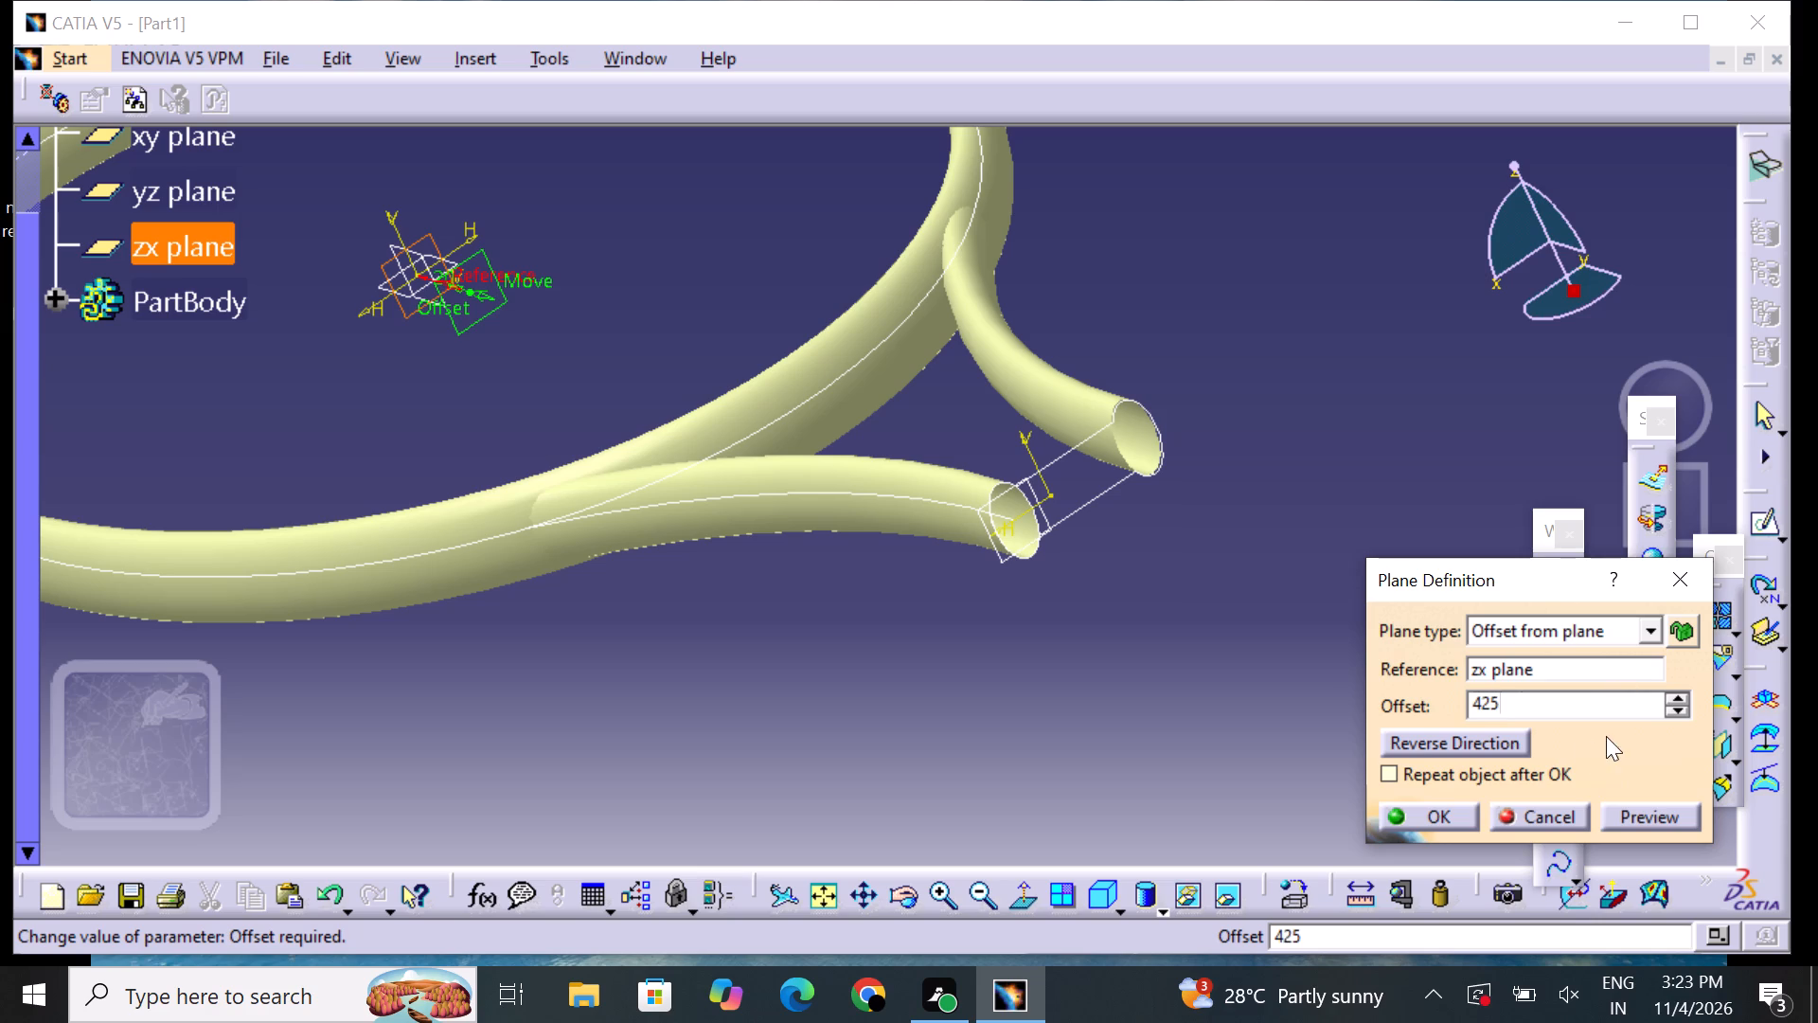
{"action": "left_click", "coordinate": [1452, 813]}
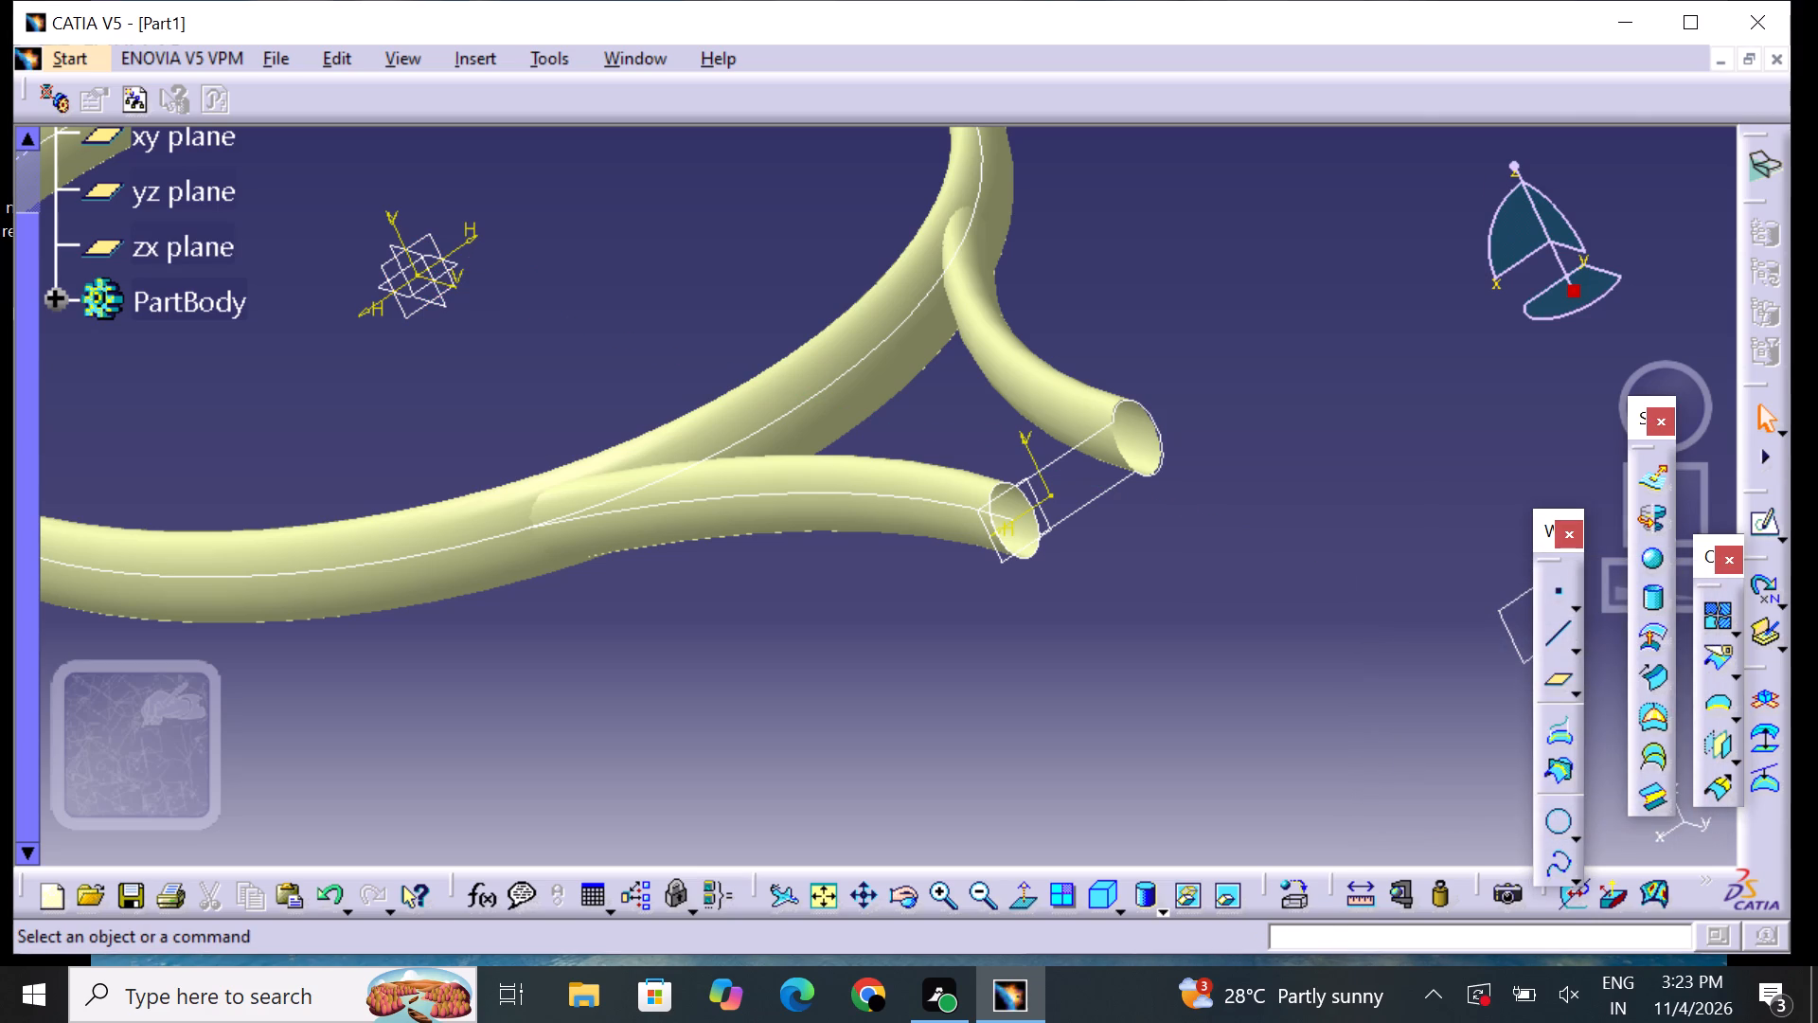
Open a new sketch on the plane offset 425 mm from the zx plane.
{"action": "middle_click_drag", "start_coordinate": [1253, 696], "coordinate": [1194, 482]}
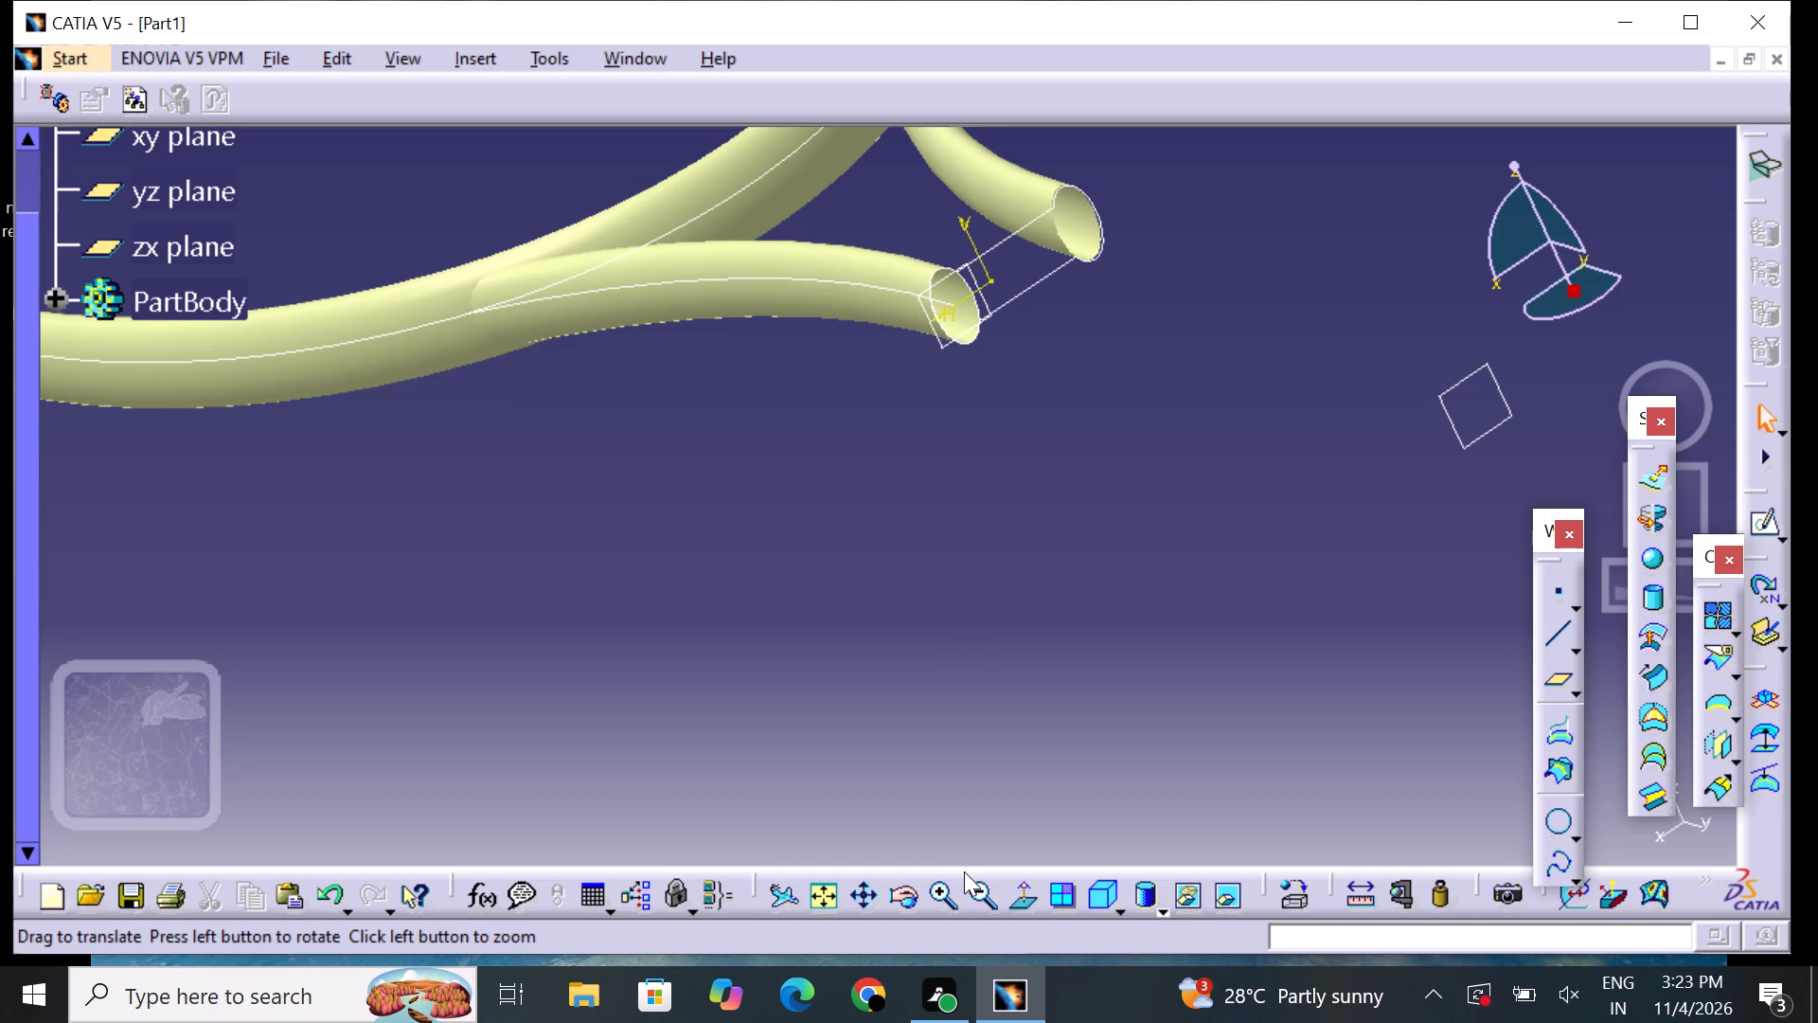
{"action": "left_click", "coordinate": [980, 888]}
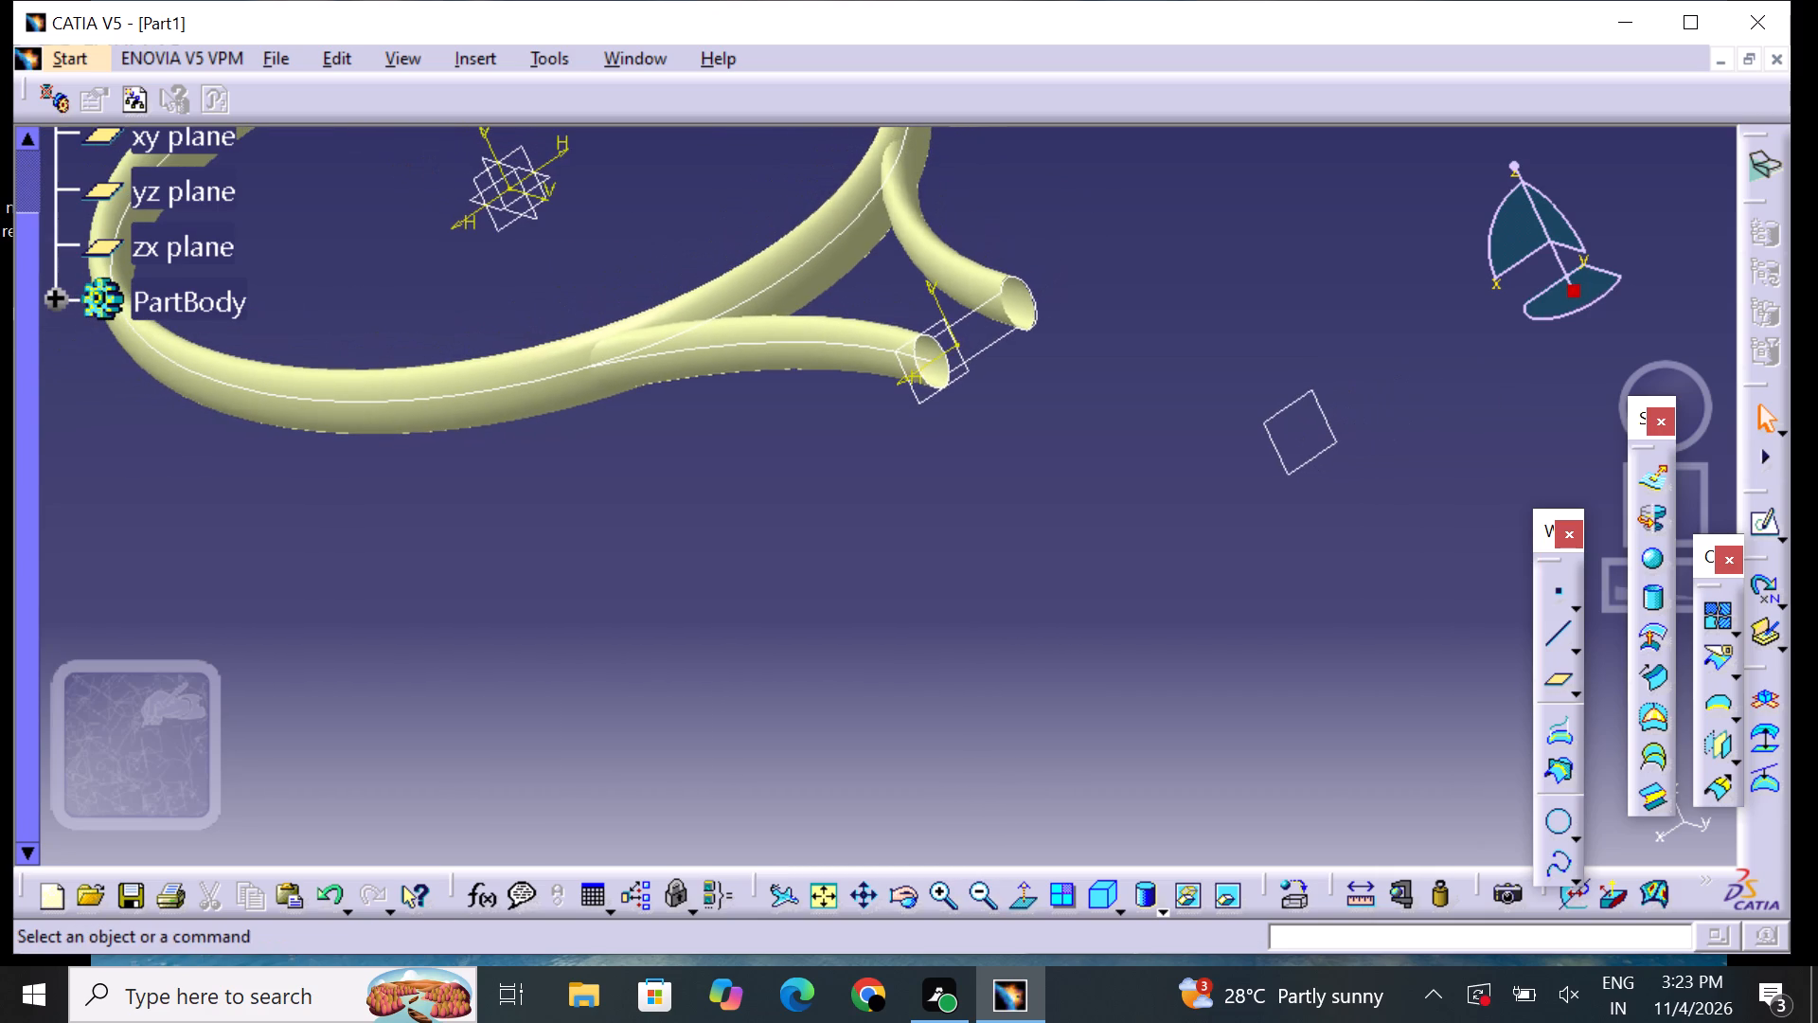
{"action": "left_click", "coordinate": [973, 890]}
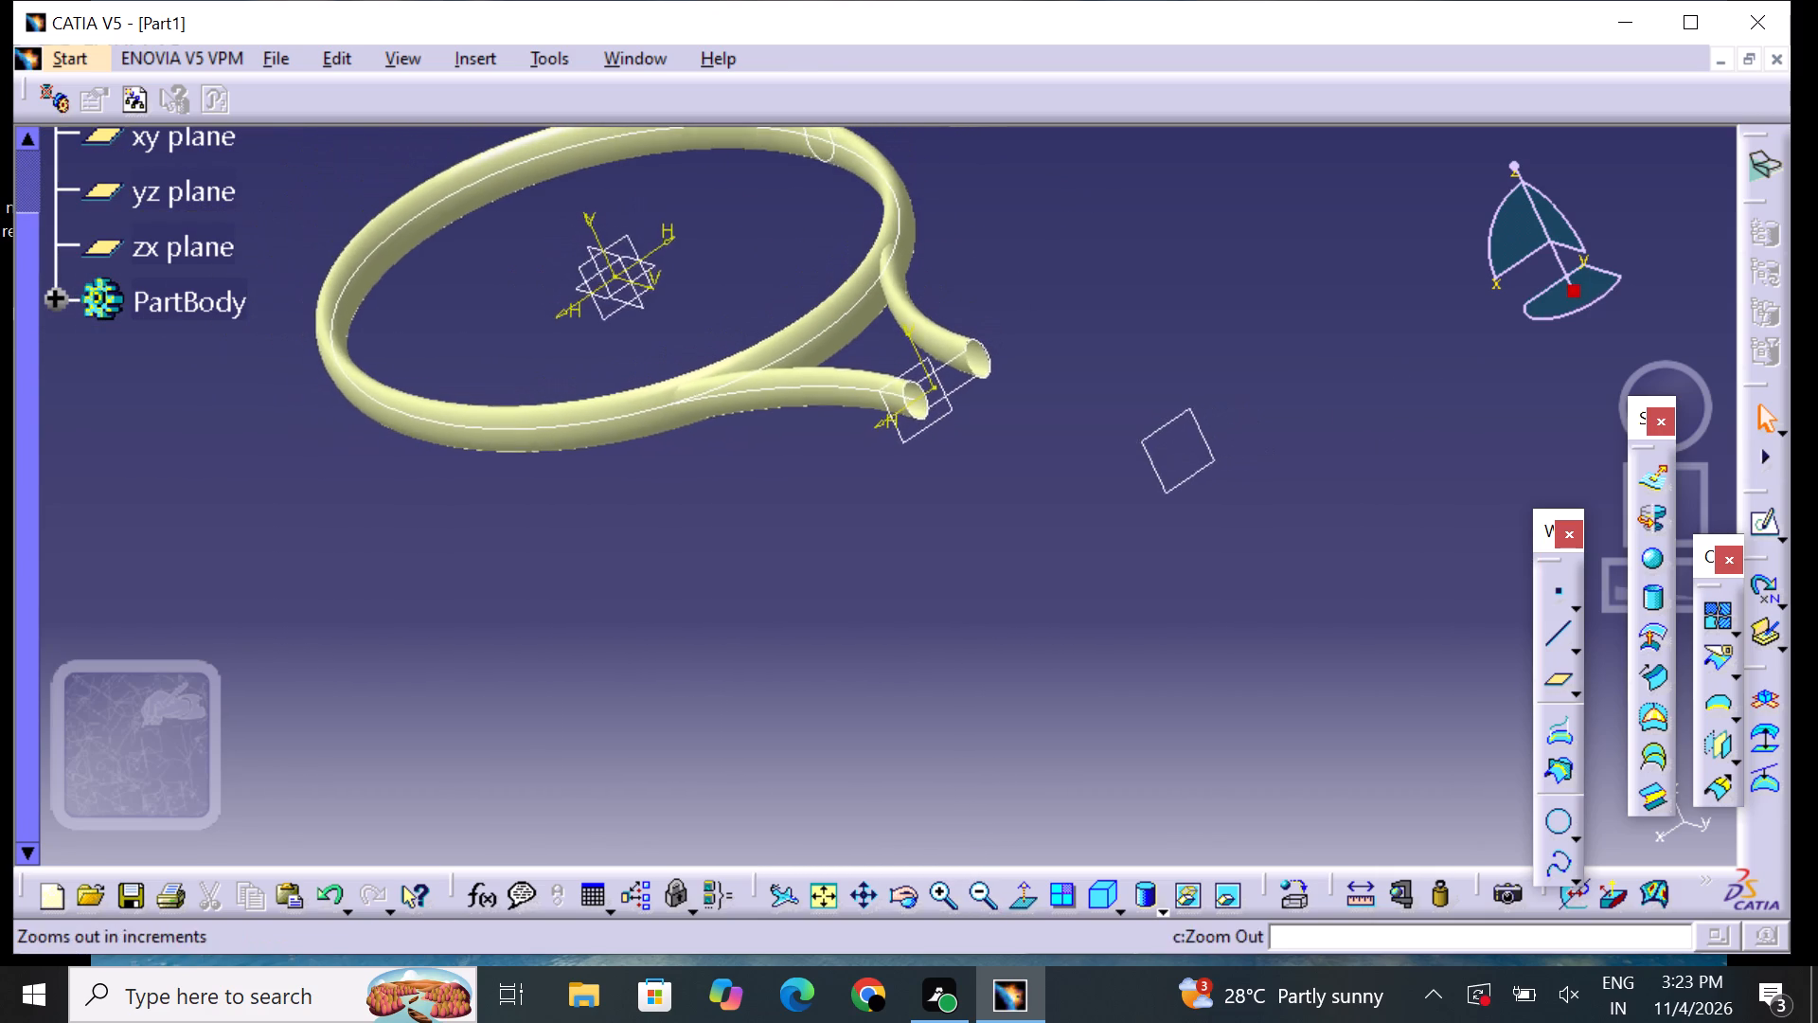
{"action": "middle_click_drag", "start_coordinate": [1029, 637], "coordinate": [1007, 655]}
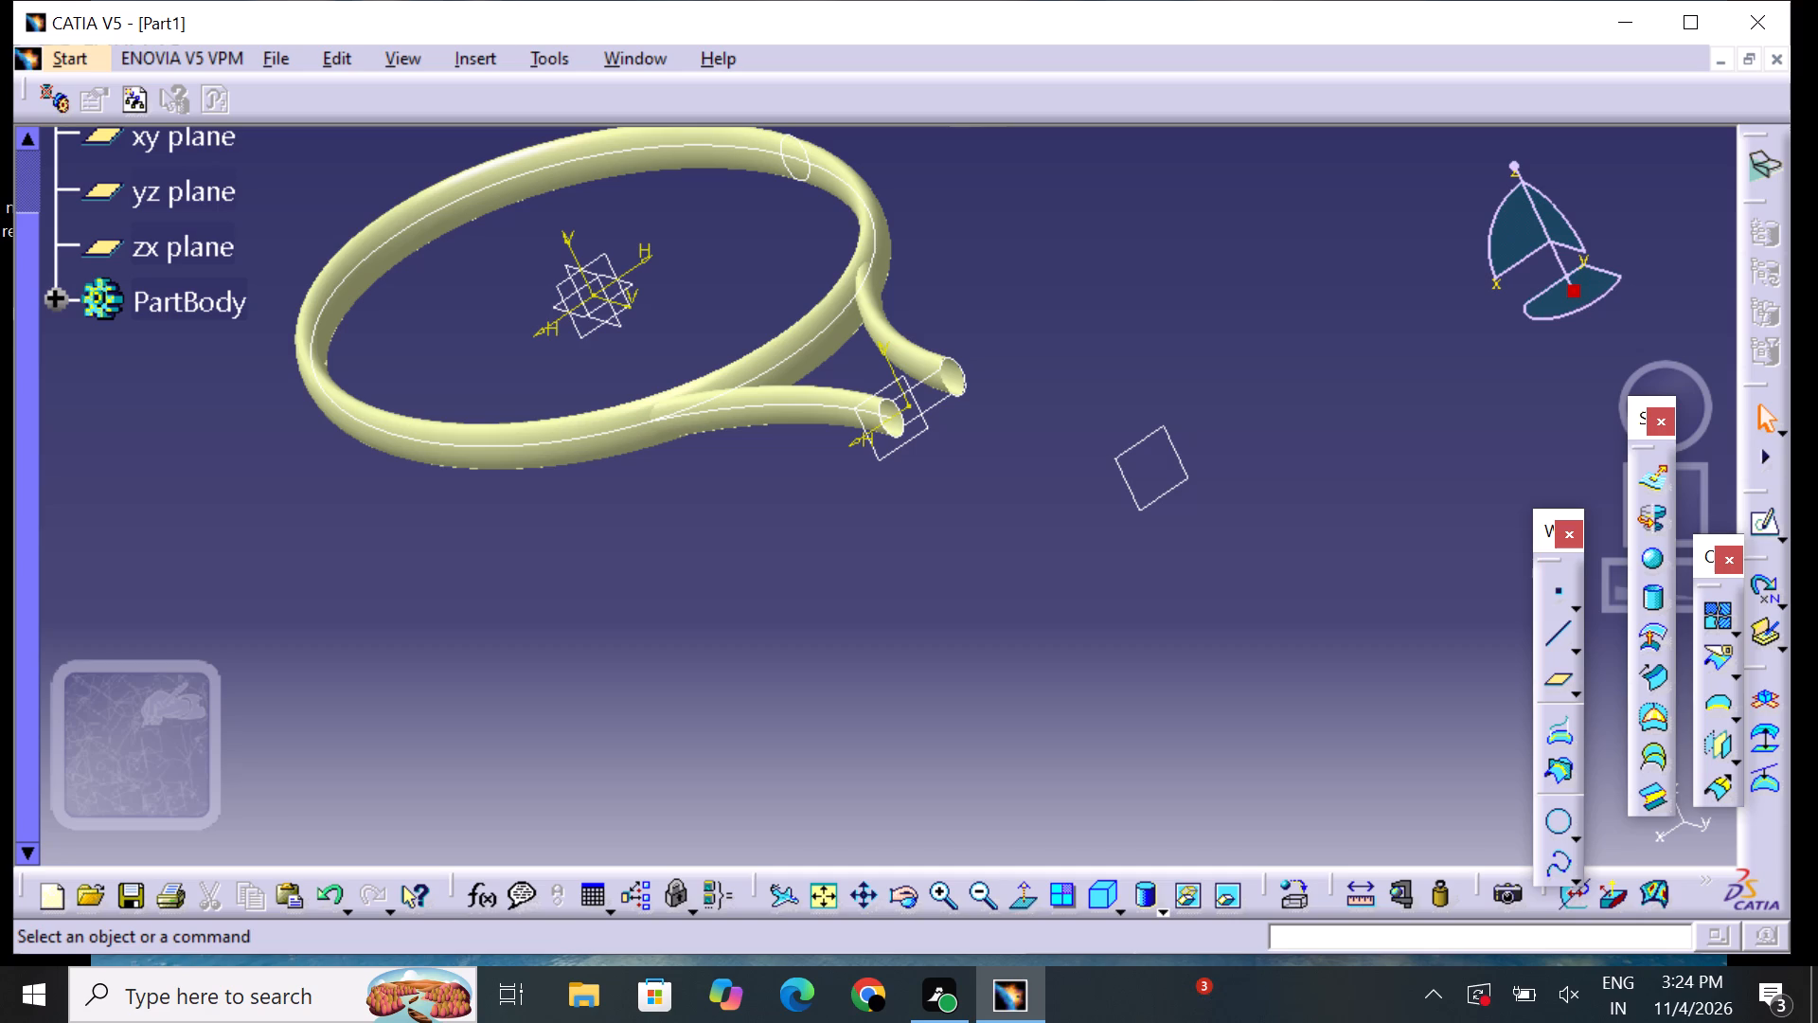
{"action": "left_click", "coordinate": [1125, 492]}
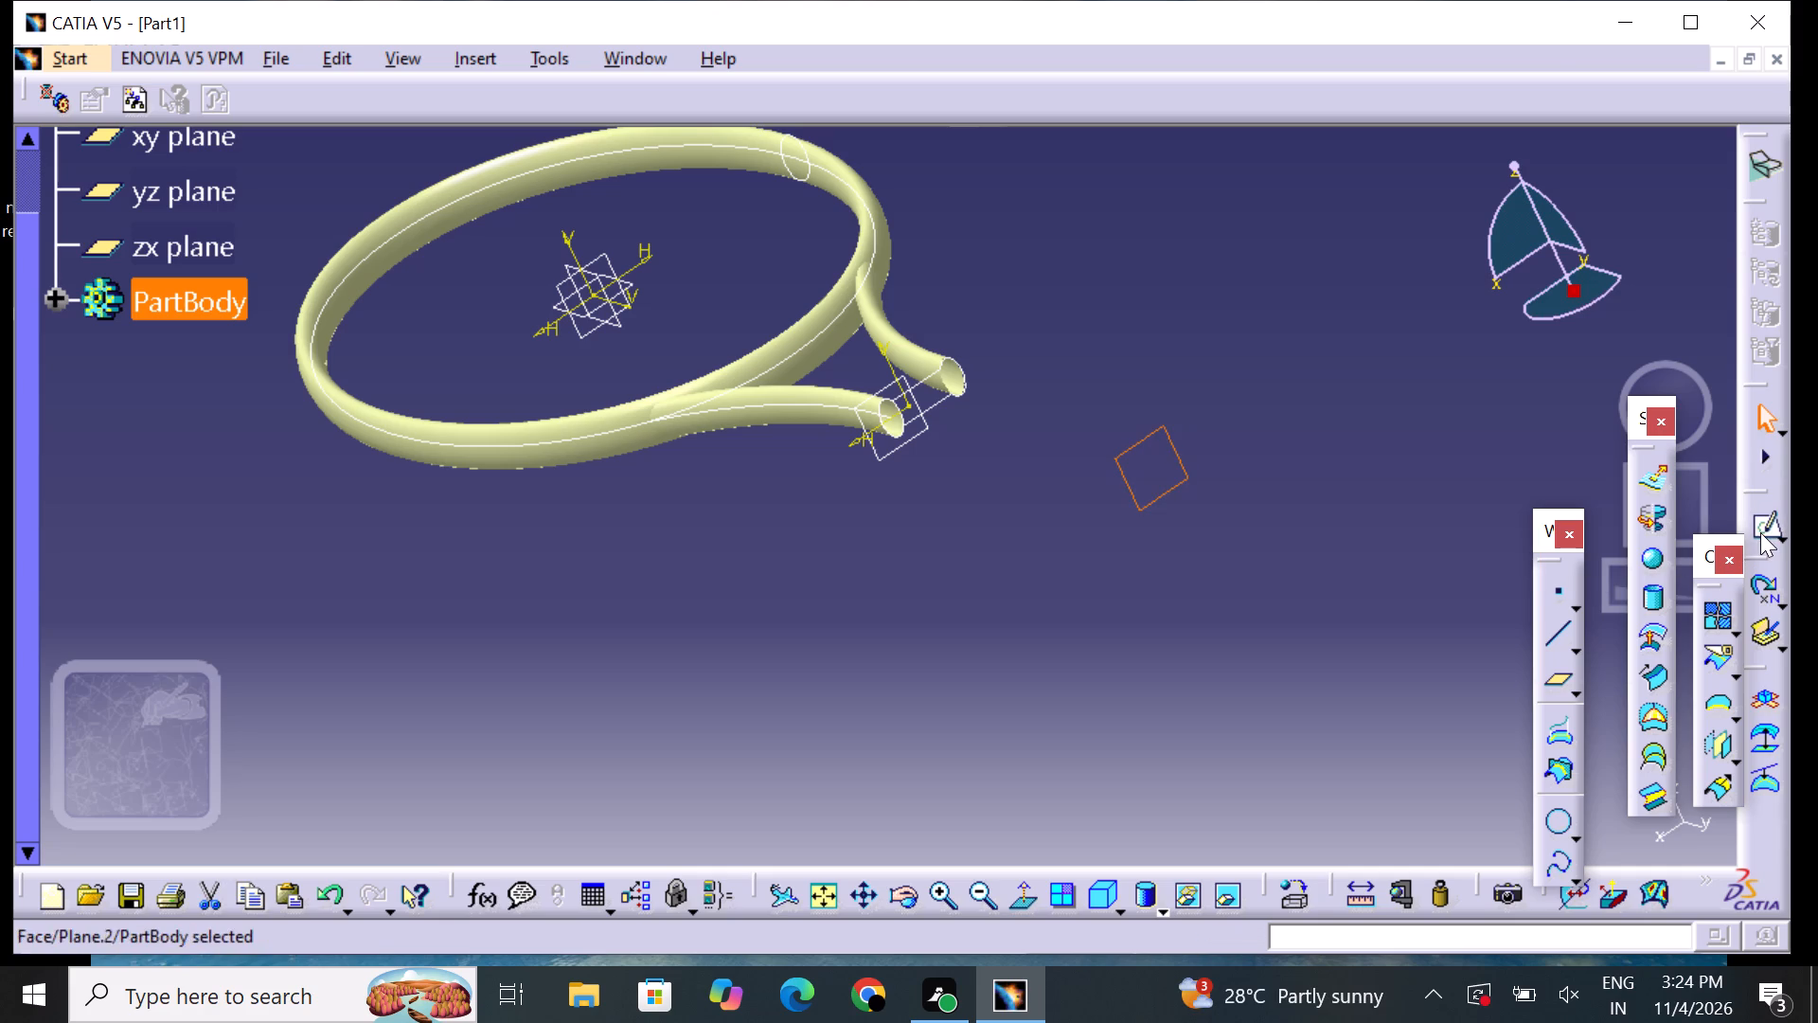
{"action": "left_click", "coordinate": [1760, 532]}
Sketch an upright ellipse centred on the sketch origin, about 40 mm high and 23 mm wide.
{"action": "middle_click_drag", "start_coordinate": [1401, 583], "coordinate": [1391, 550]}
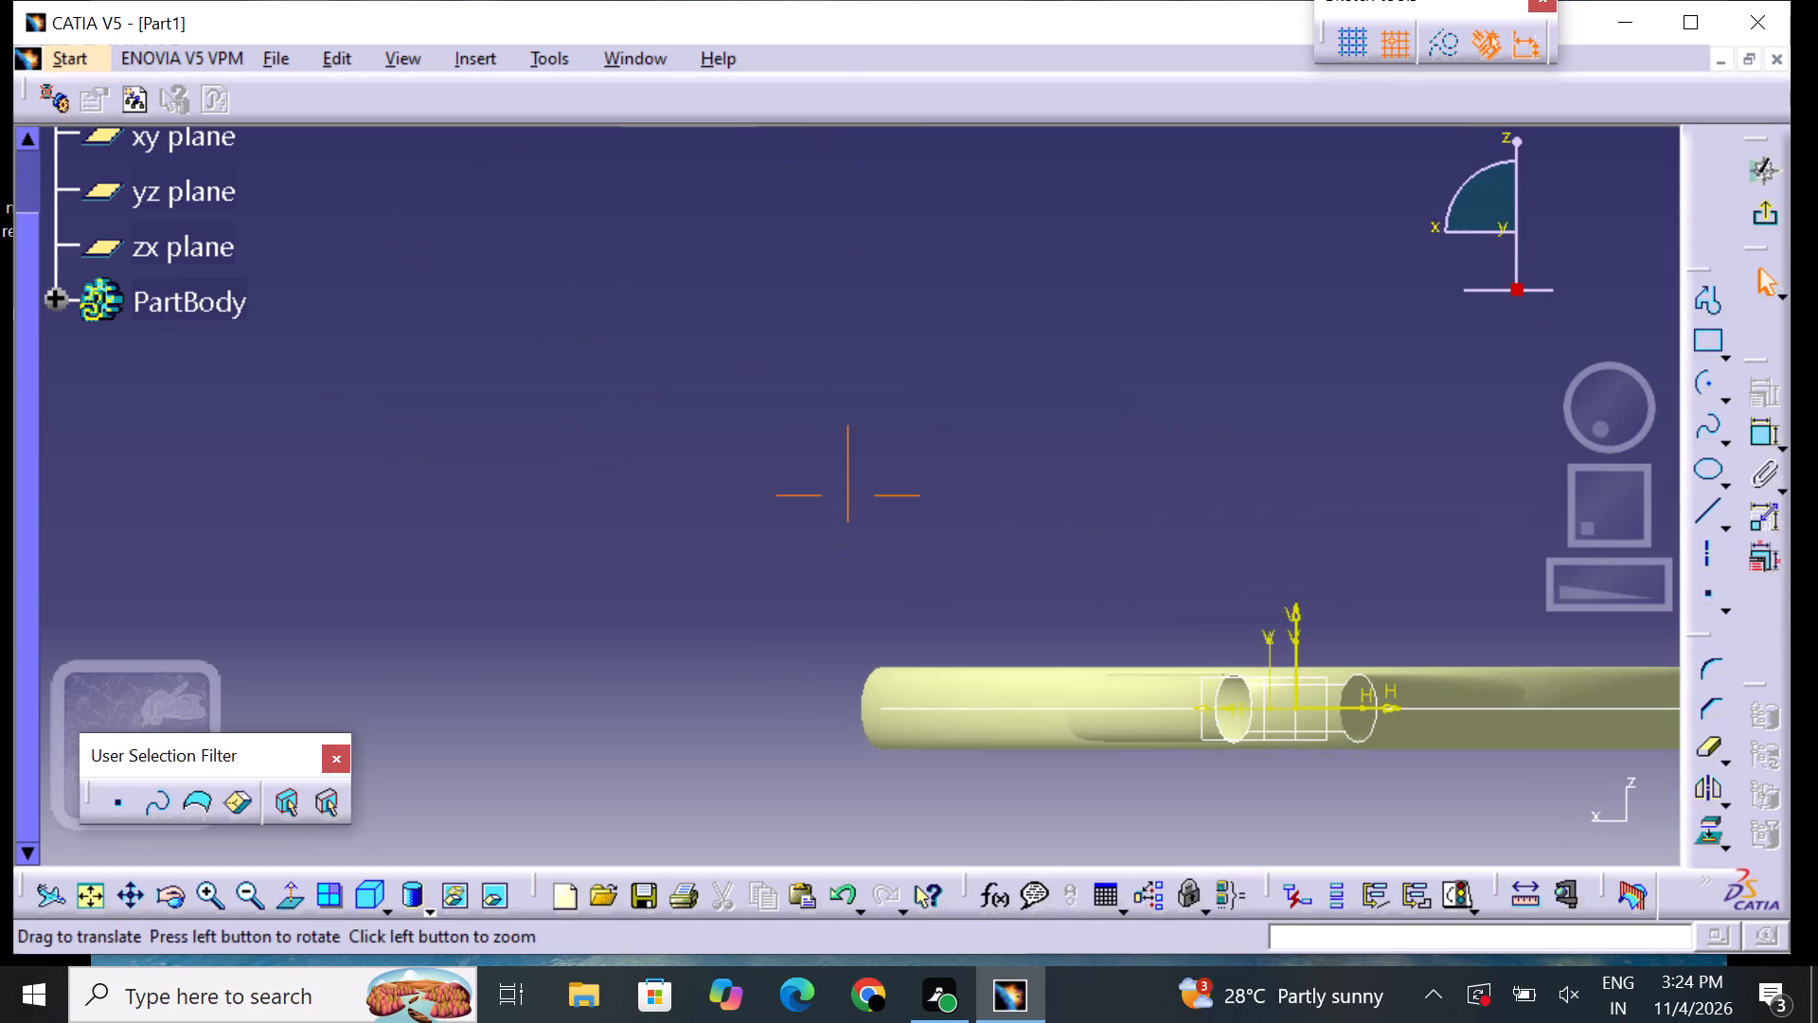
{"action": "middle_click_drag", "start_coordinate": [1391, 550], "coordinate": [1170, 374]}
{"action": "middle_click_drag", "start_coordinate": [1248, 372], "coordinate": [1114, 334]}
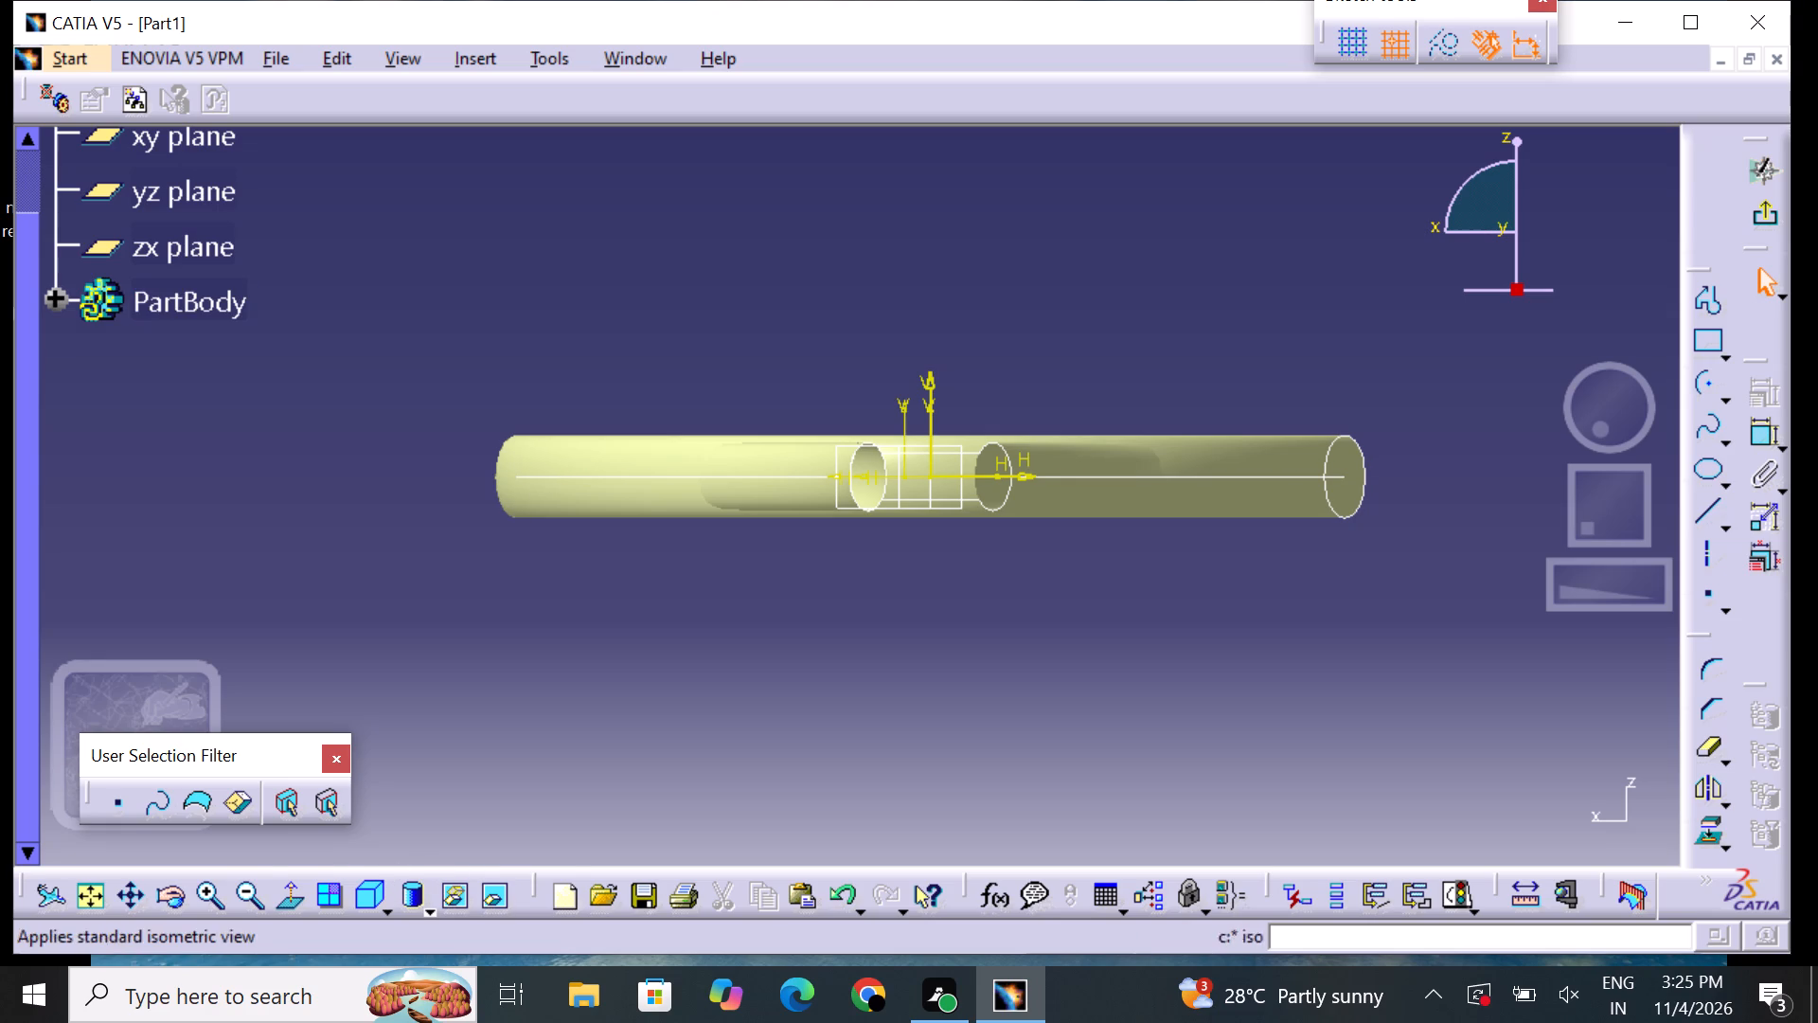
{"action": "left_click", "coordinate": [220, 901]}
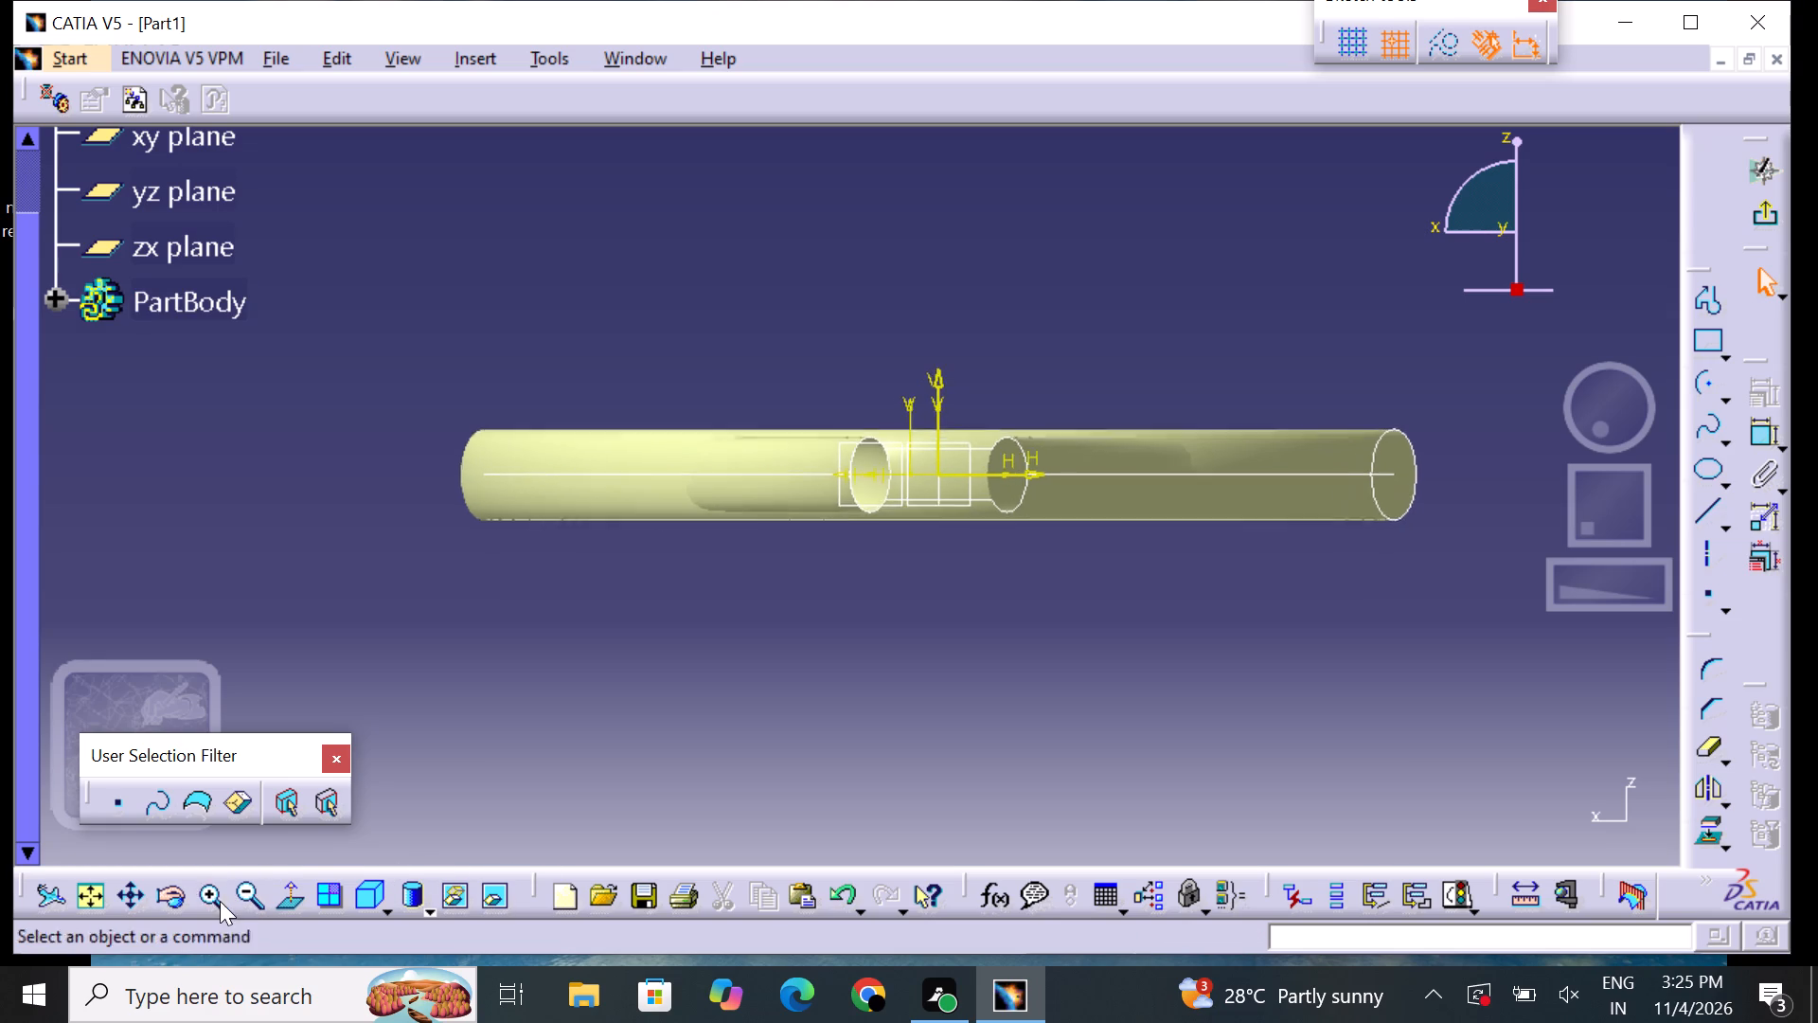
{"action": "middle_click_drag", "start_coordinate": [1100, 651], "coordinate": [1016, 657]}
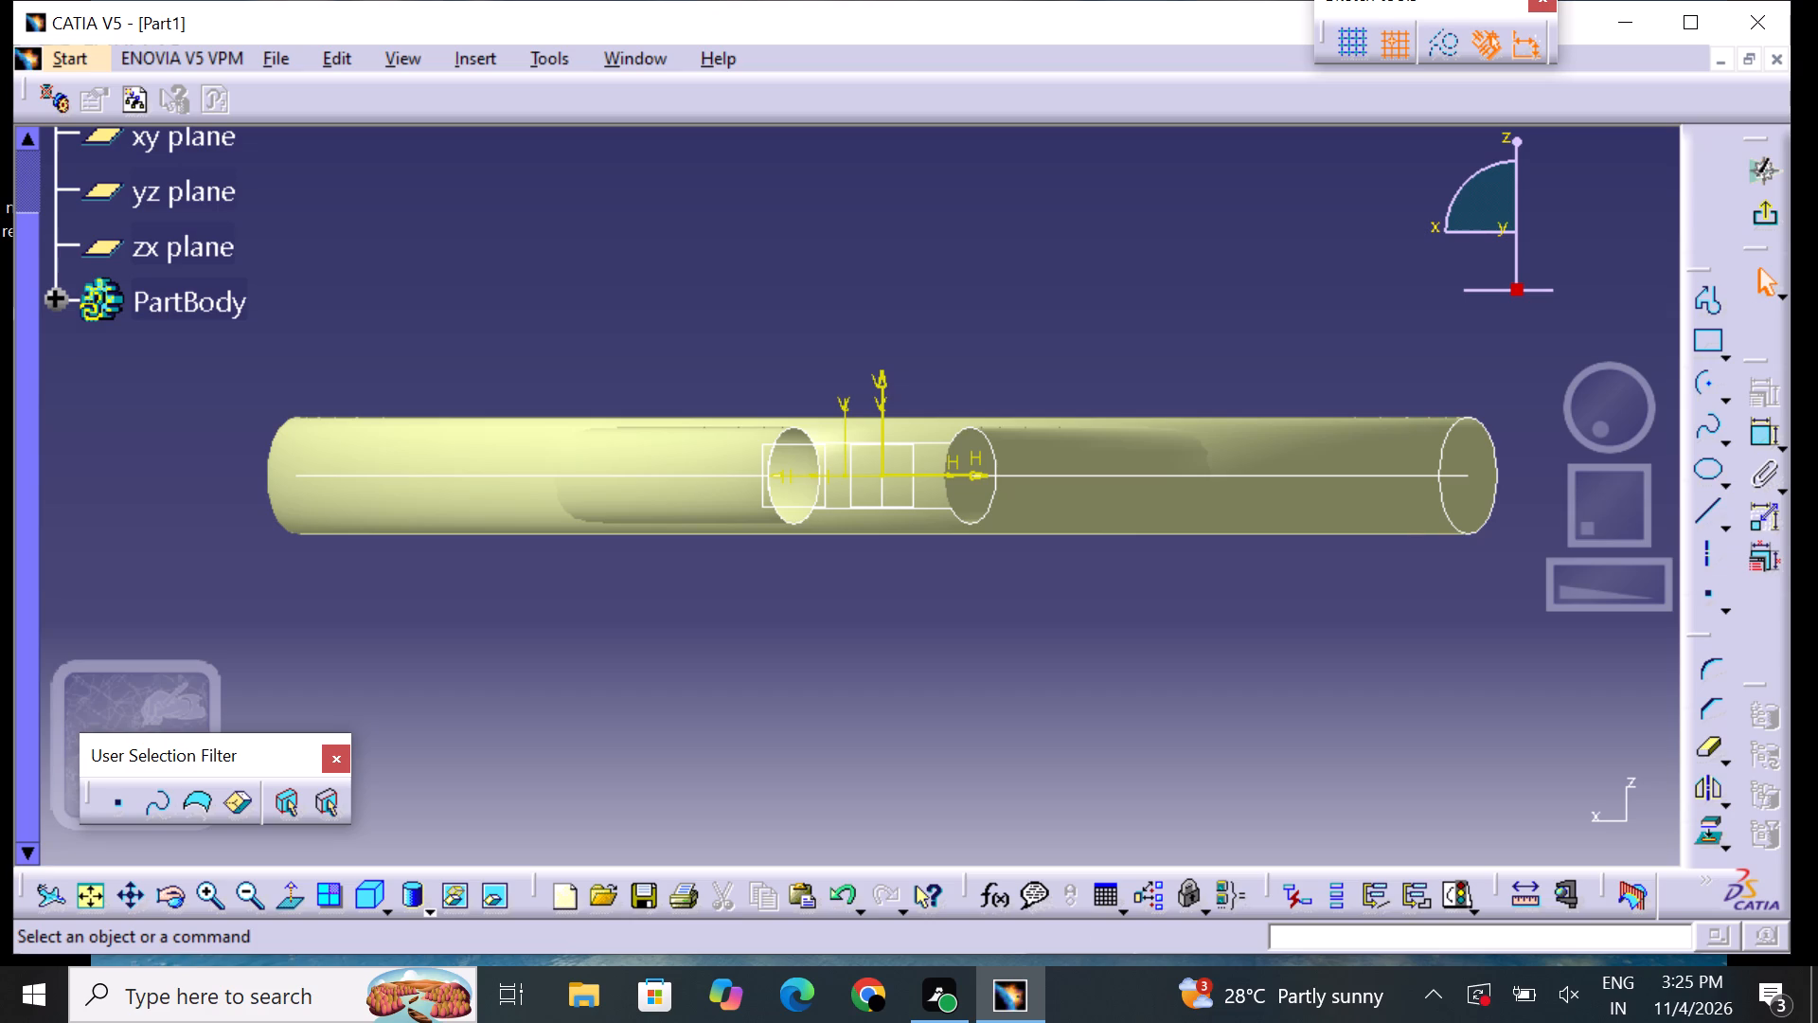
{"action": "left_click", "coordinate": [1712, 478]}
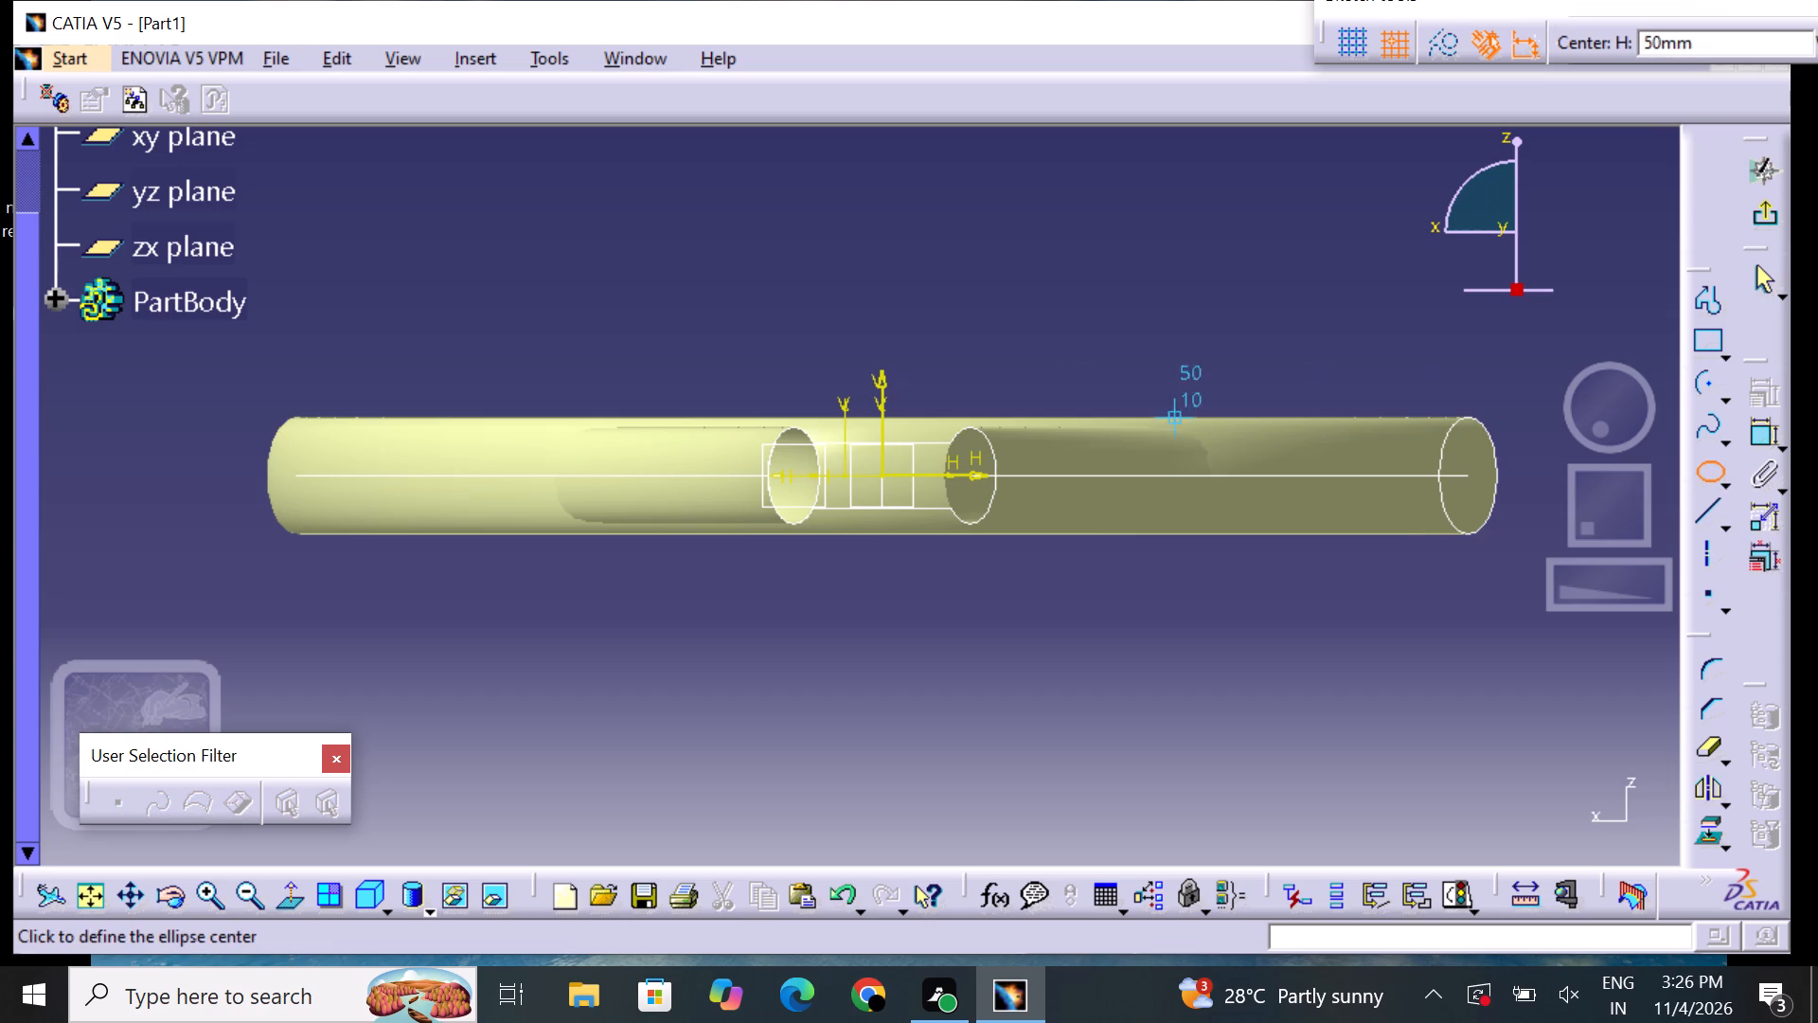
{"action": "left_click", "coordinate": [882, 477]}
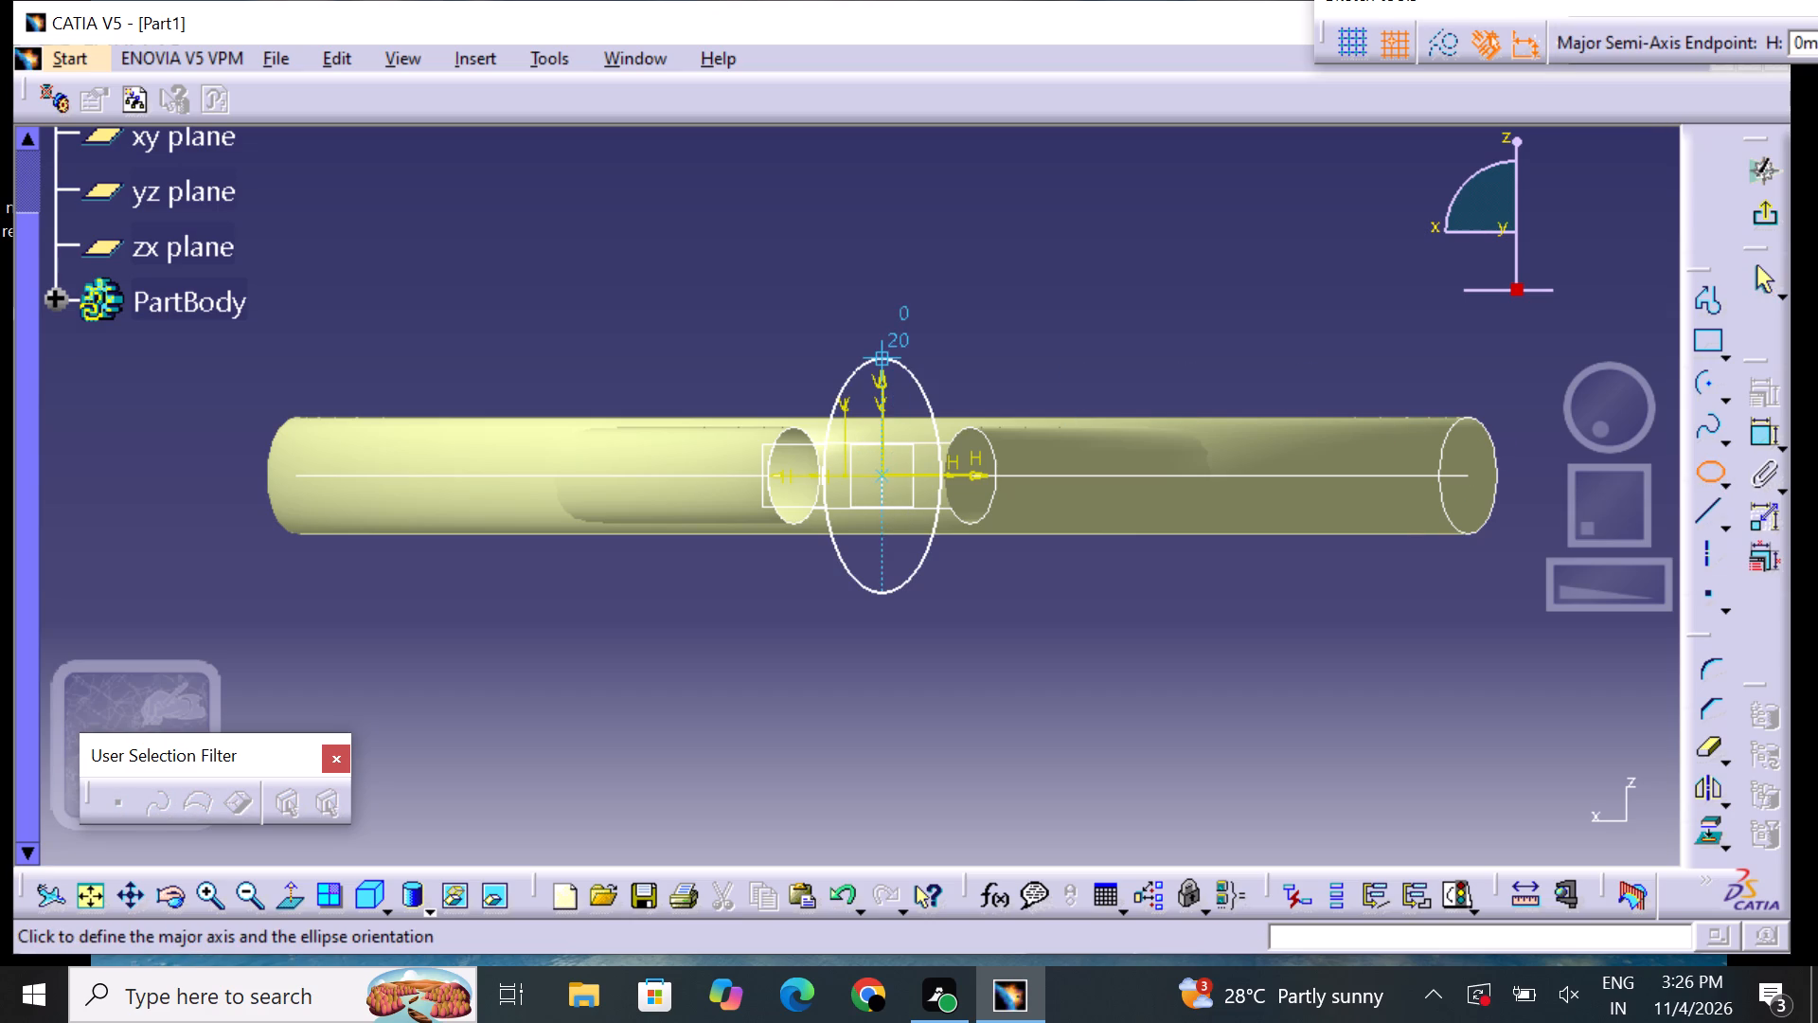
{"action": "left_click", "coordinate": [891, 350]}
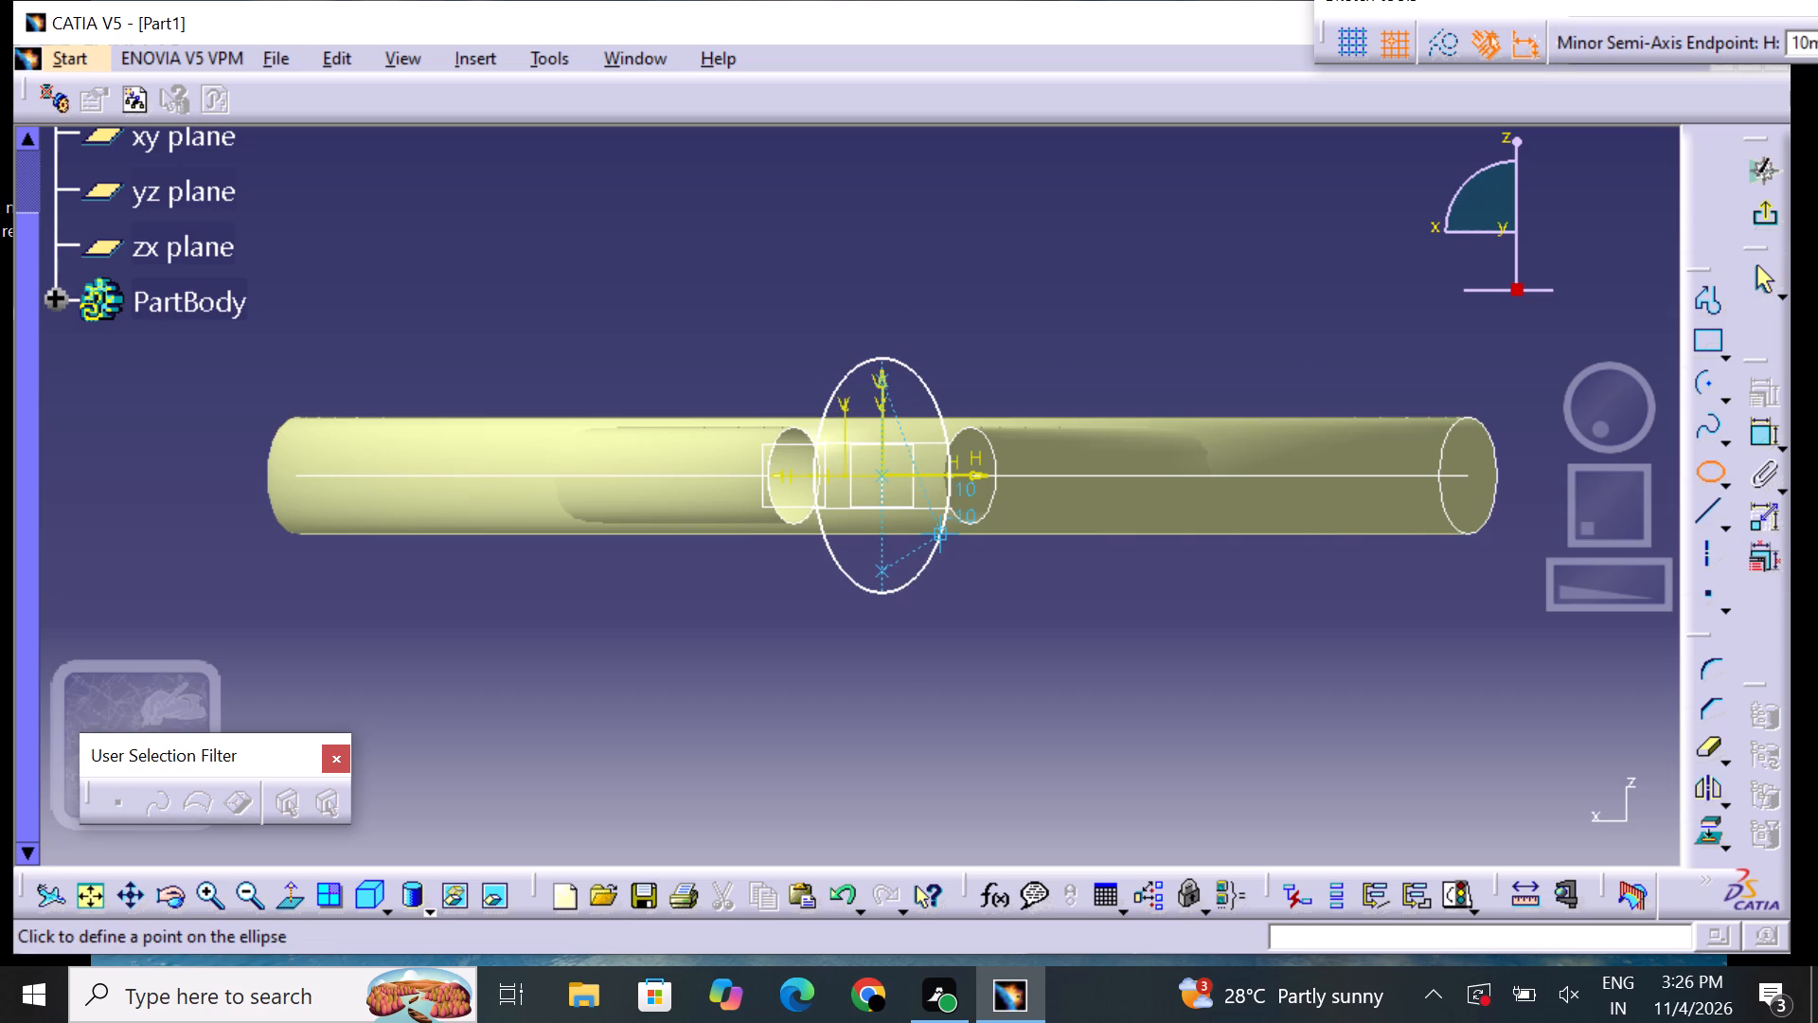
{"action": "left_click", "coordinate": [917, 558]}
{"action": "left_click", "coordinate": [992, 619]}
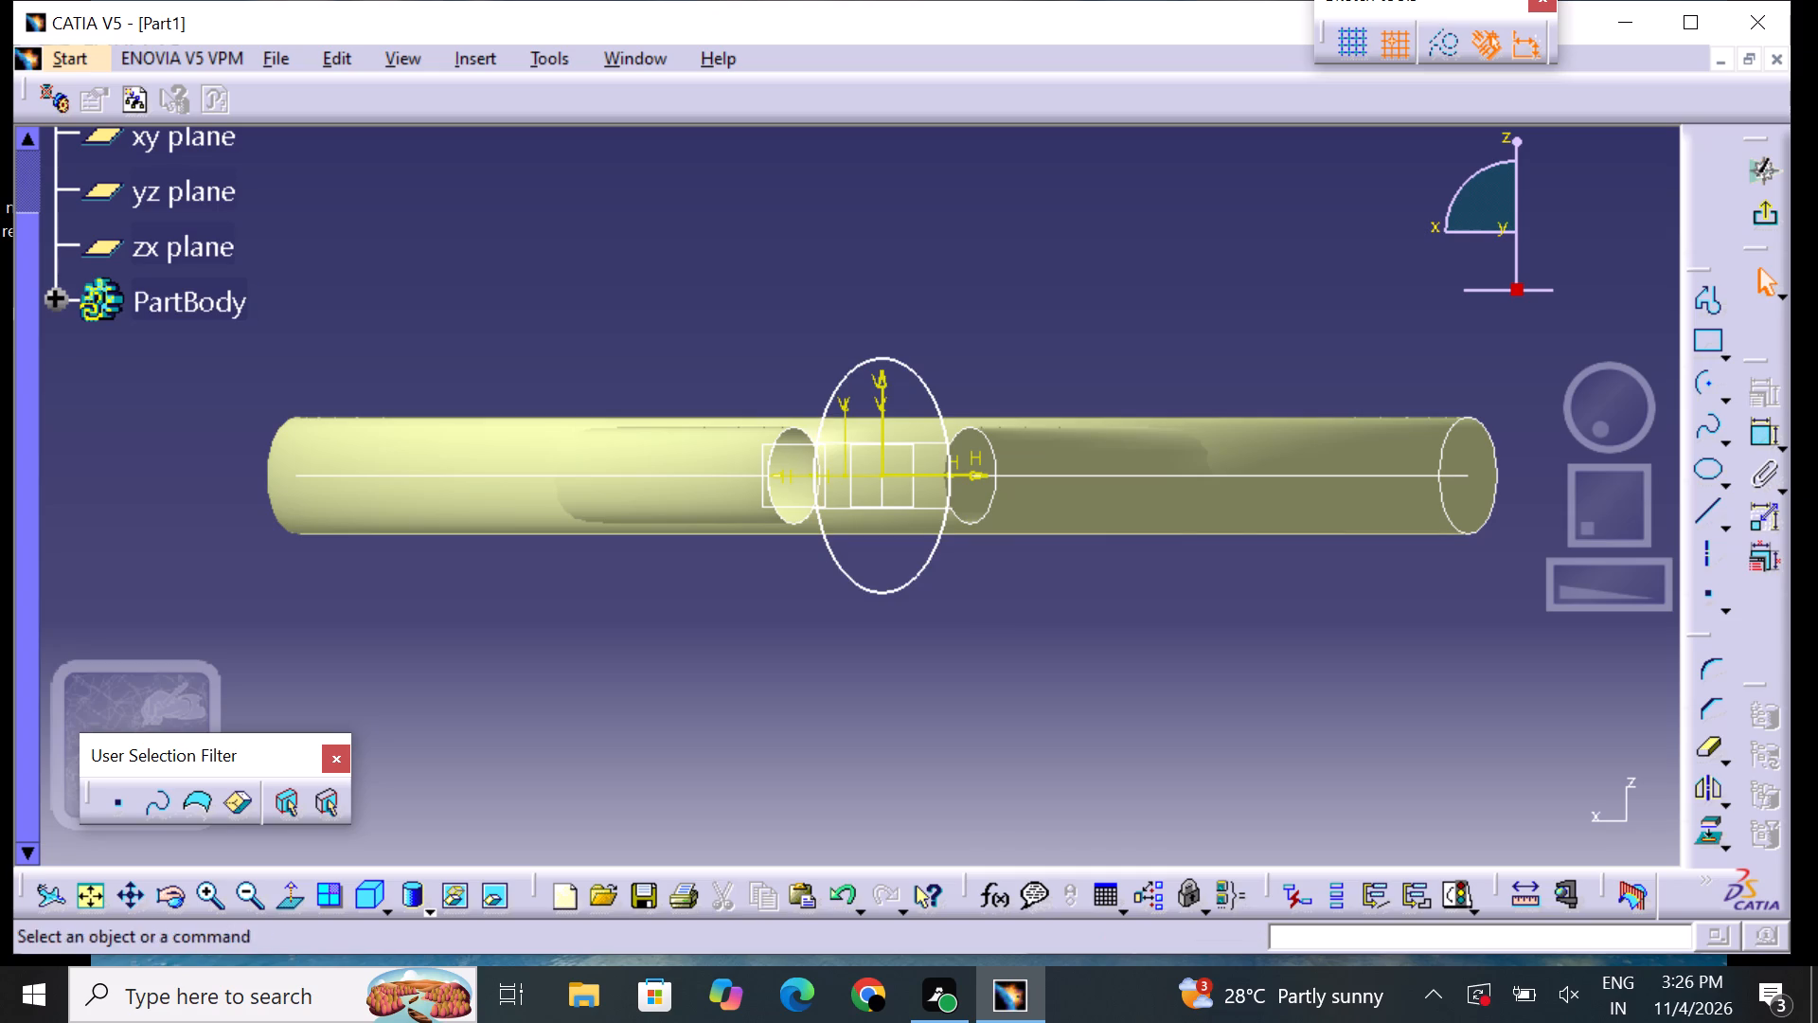
Dimension the ellipse's vertical major diameter, placing the dimension beside the ellipse.
{"action": "left_click", "coordinate": [1768, 440]}
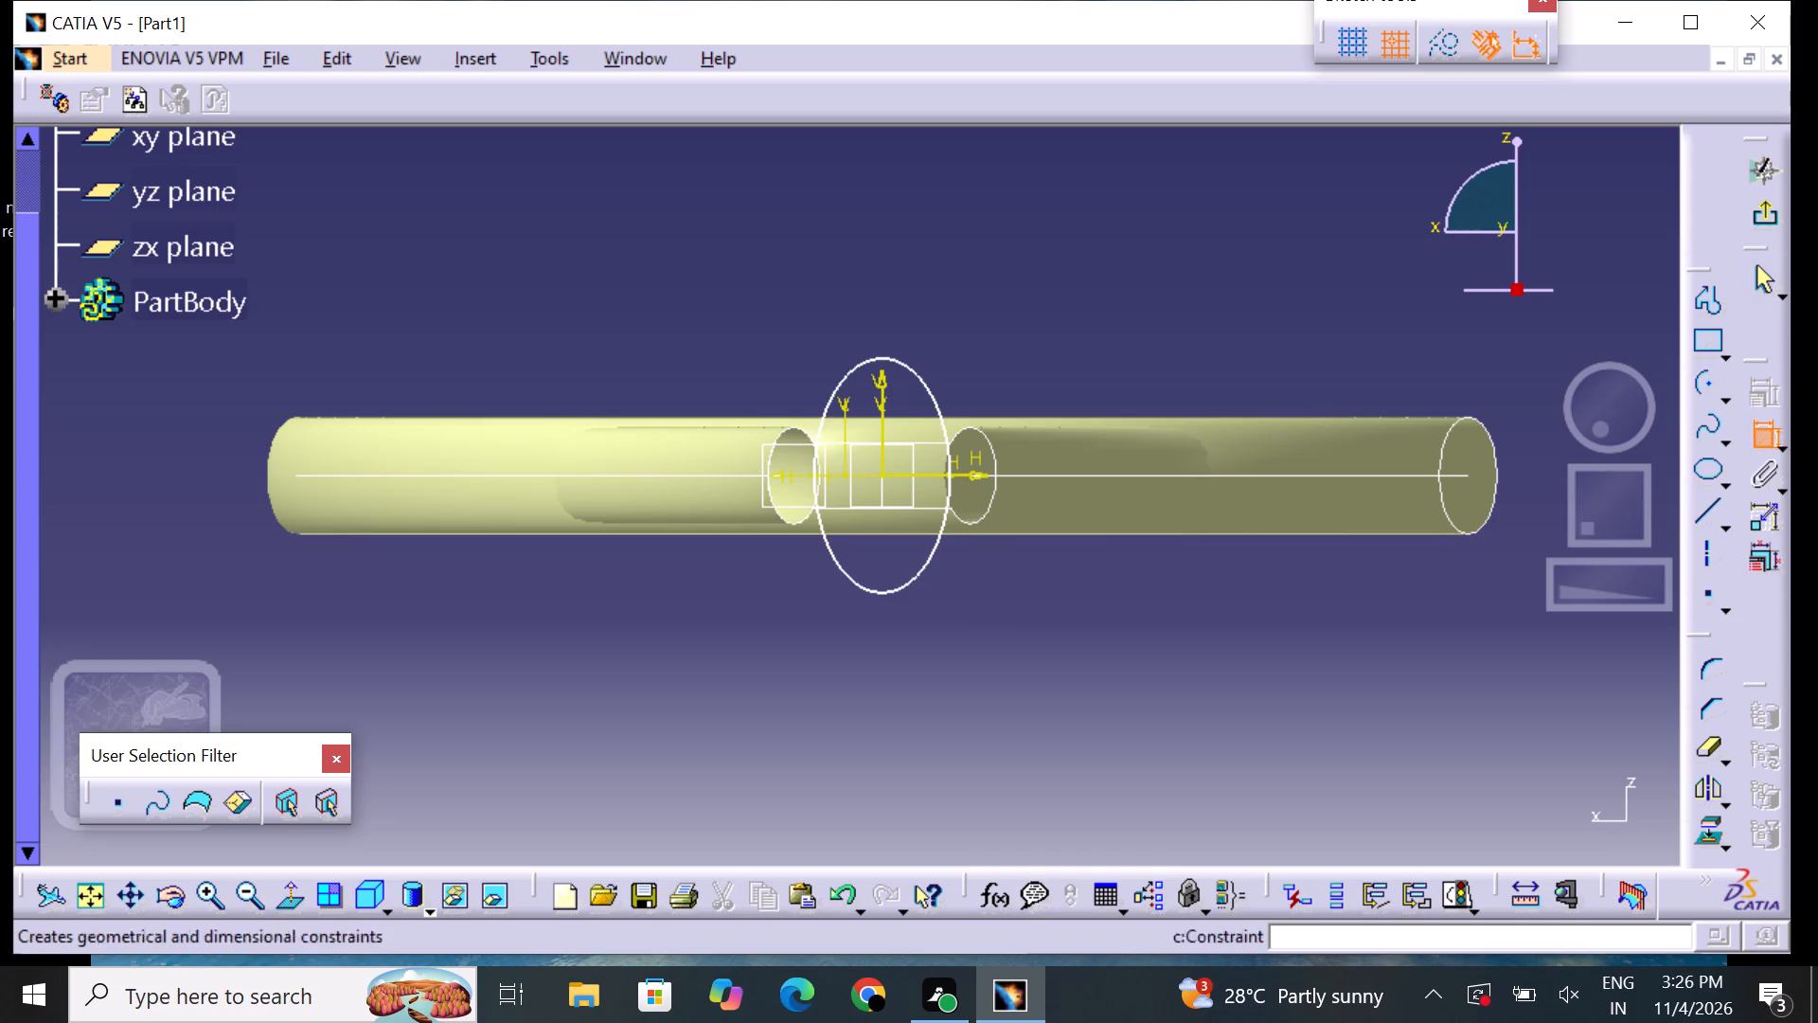
{"action": "left_click", "coordinate": [881, 353]}
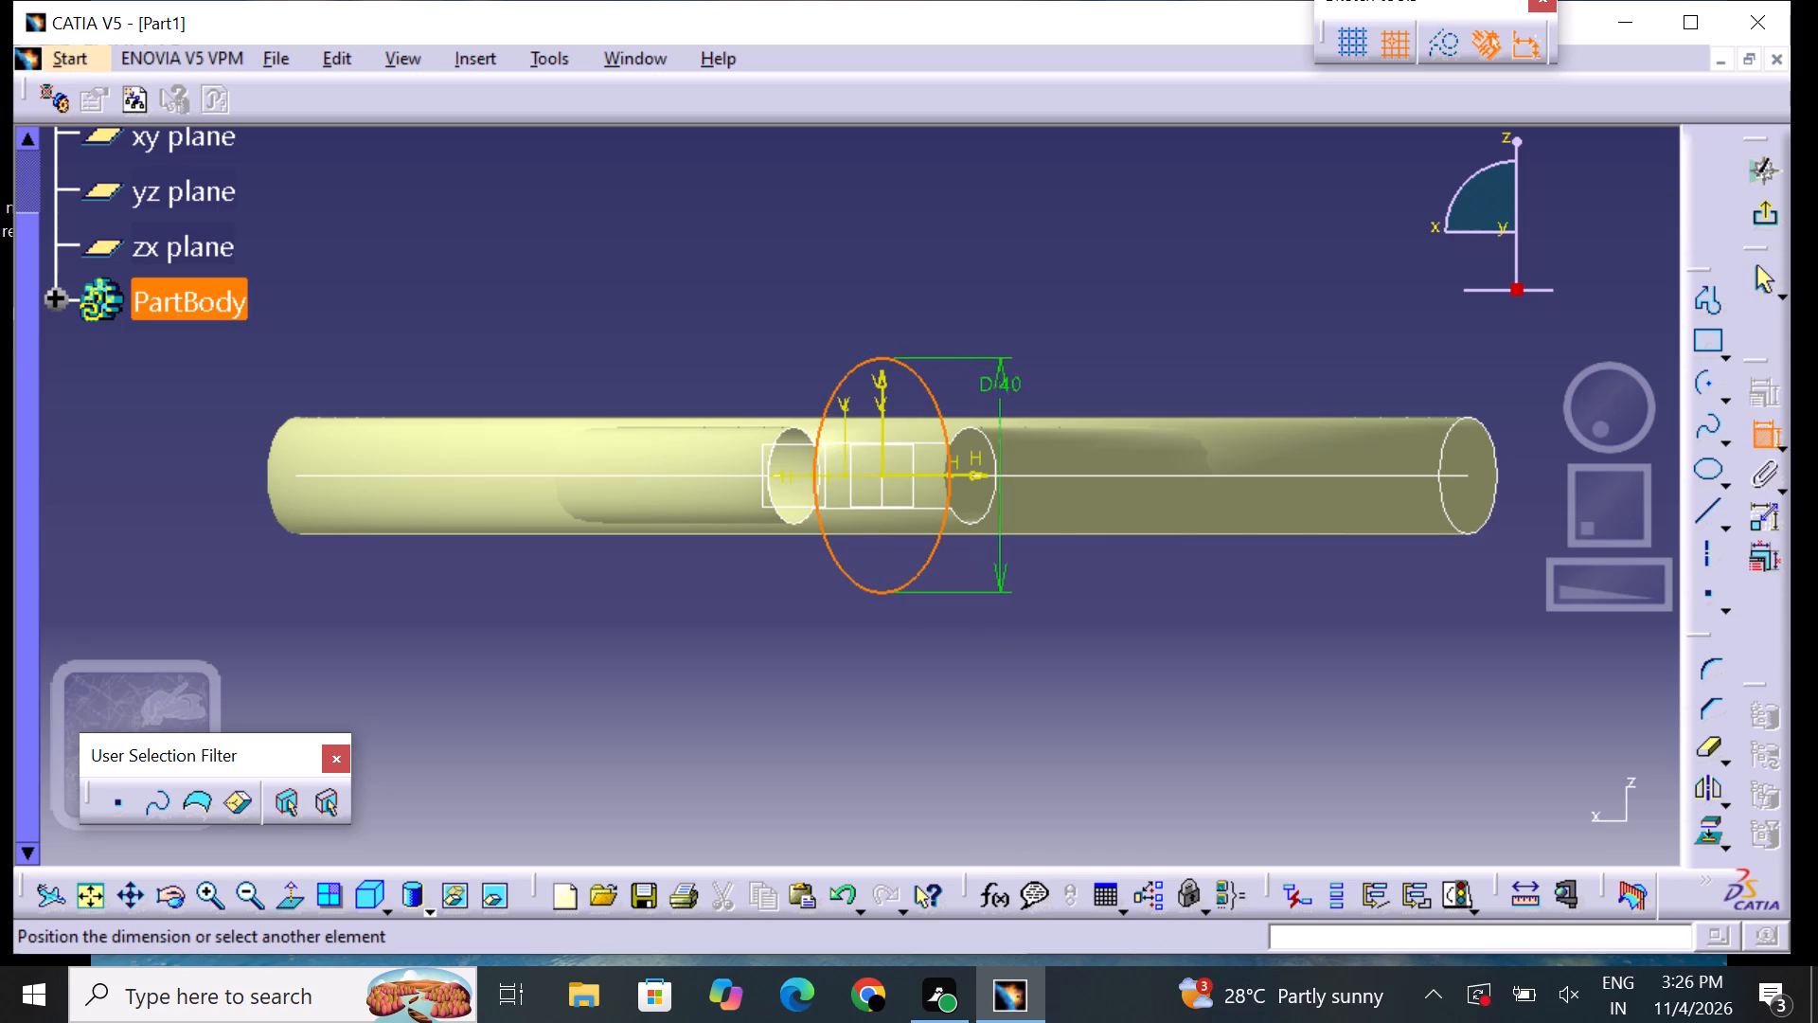
{"action": "left_click", "coordinate": [1074, 551]}
{"action": "left_click", "coordinate": [1084, 633]}
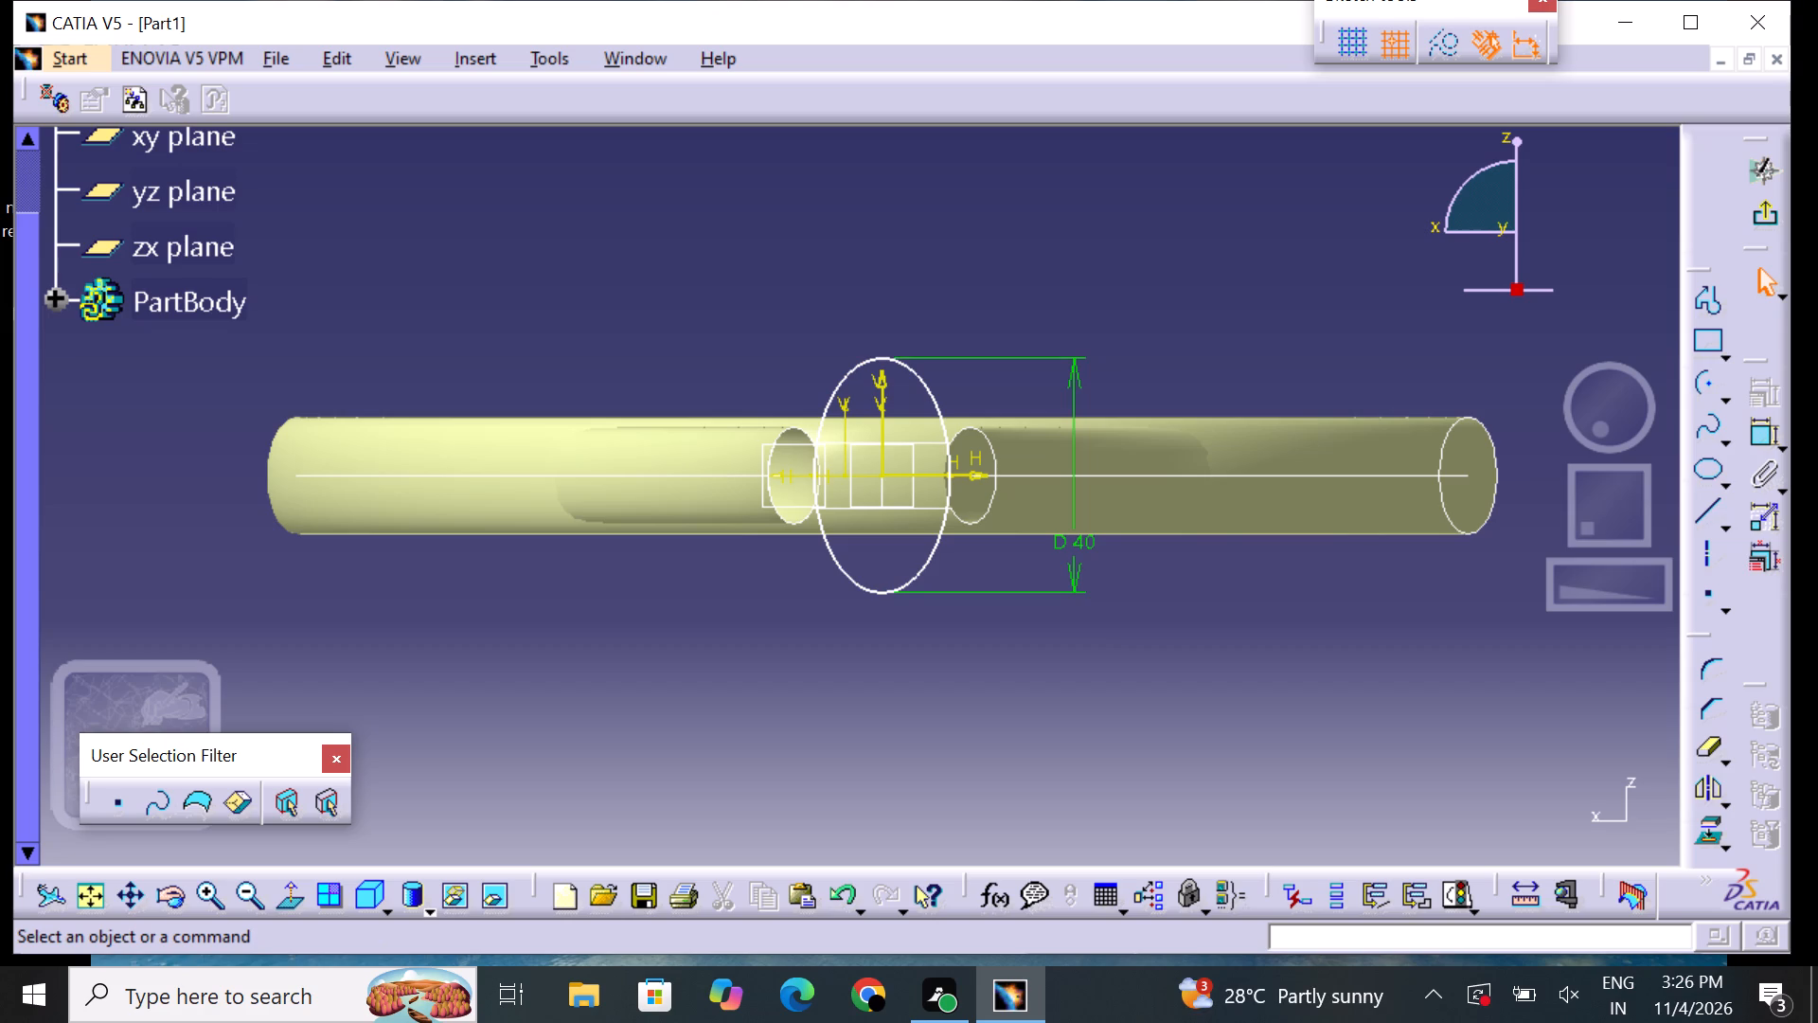
Dimension the ellipse's horizontal half-width from the vertical axis, placing it below the ellipse, and set it to 22.5 mm.
{"action": "left_click", "coordinate": [1764, 435]}
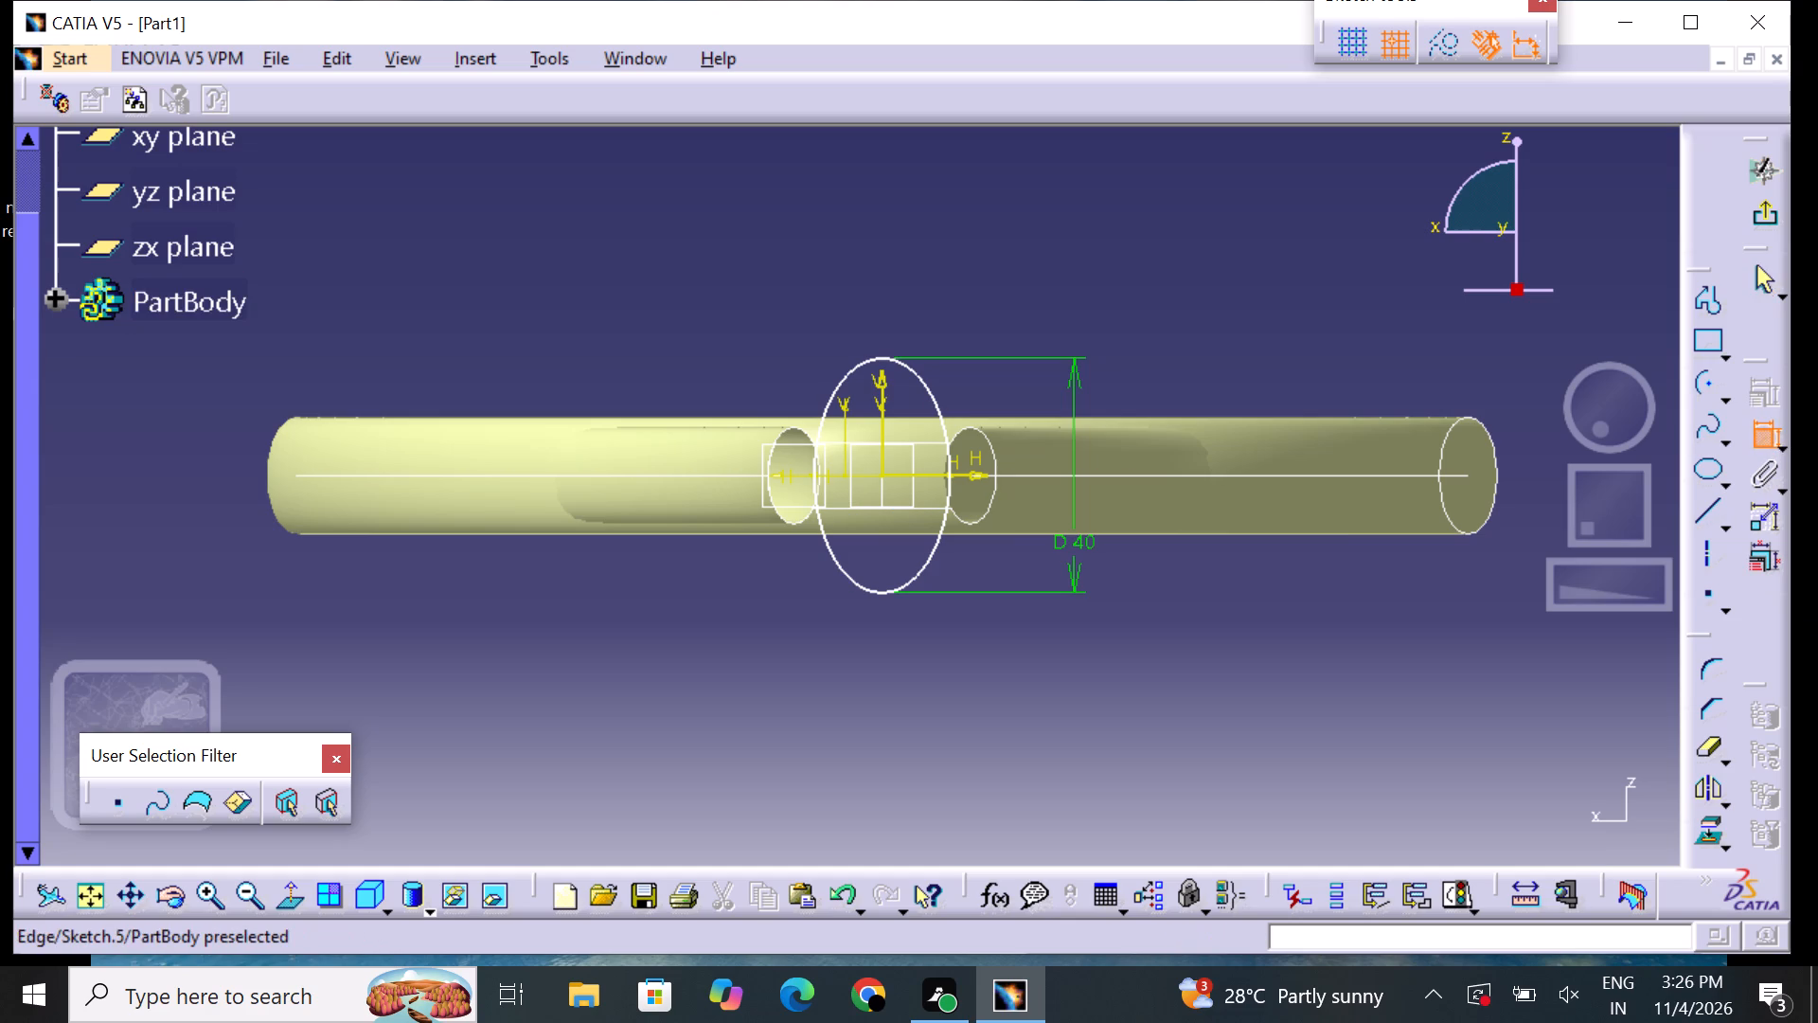
{"action": "left_click", "coordinate": [882, 456]}
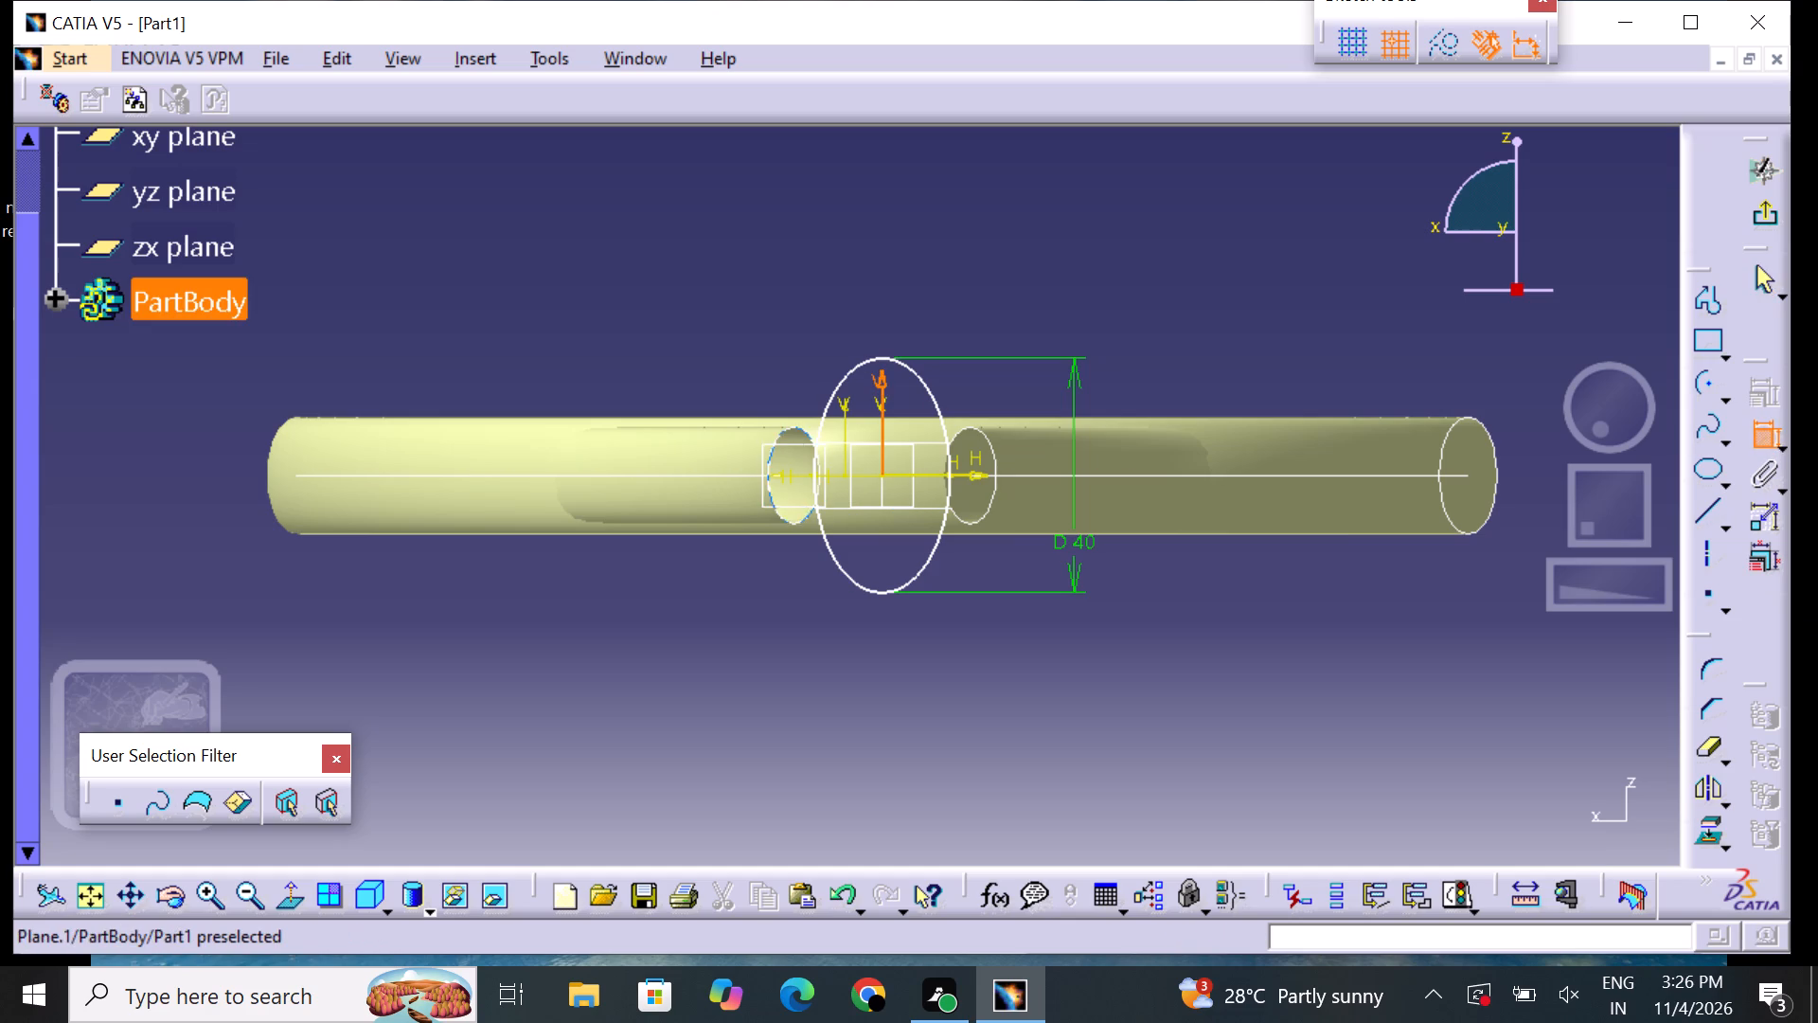
{"action": "left_click", "coordinate": [822, 422]}
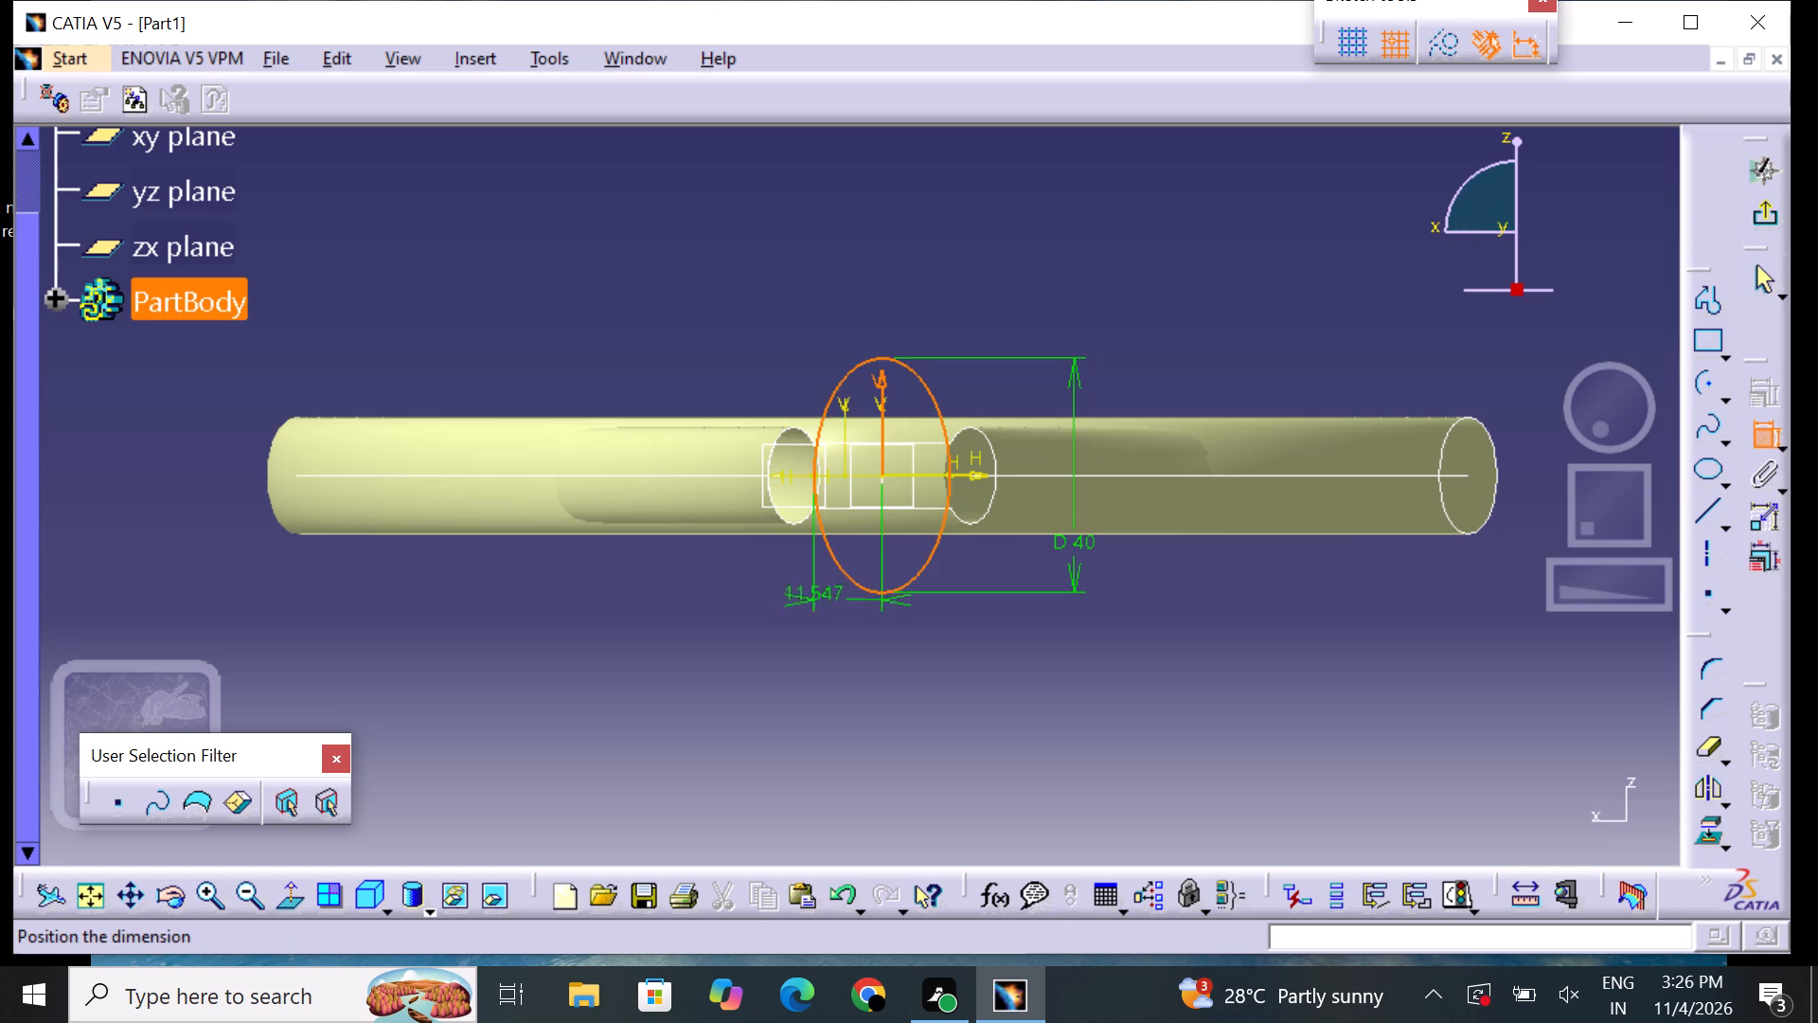
{"action": "left_click", "coordinate": [847, 646]}
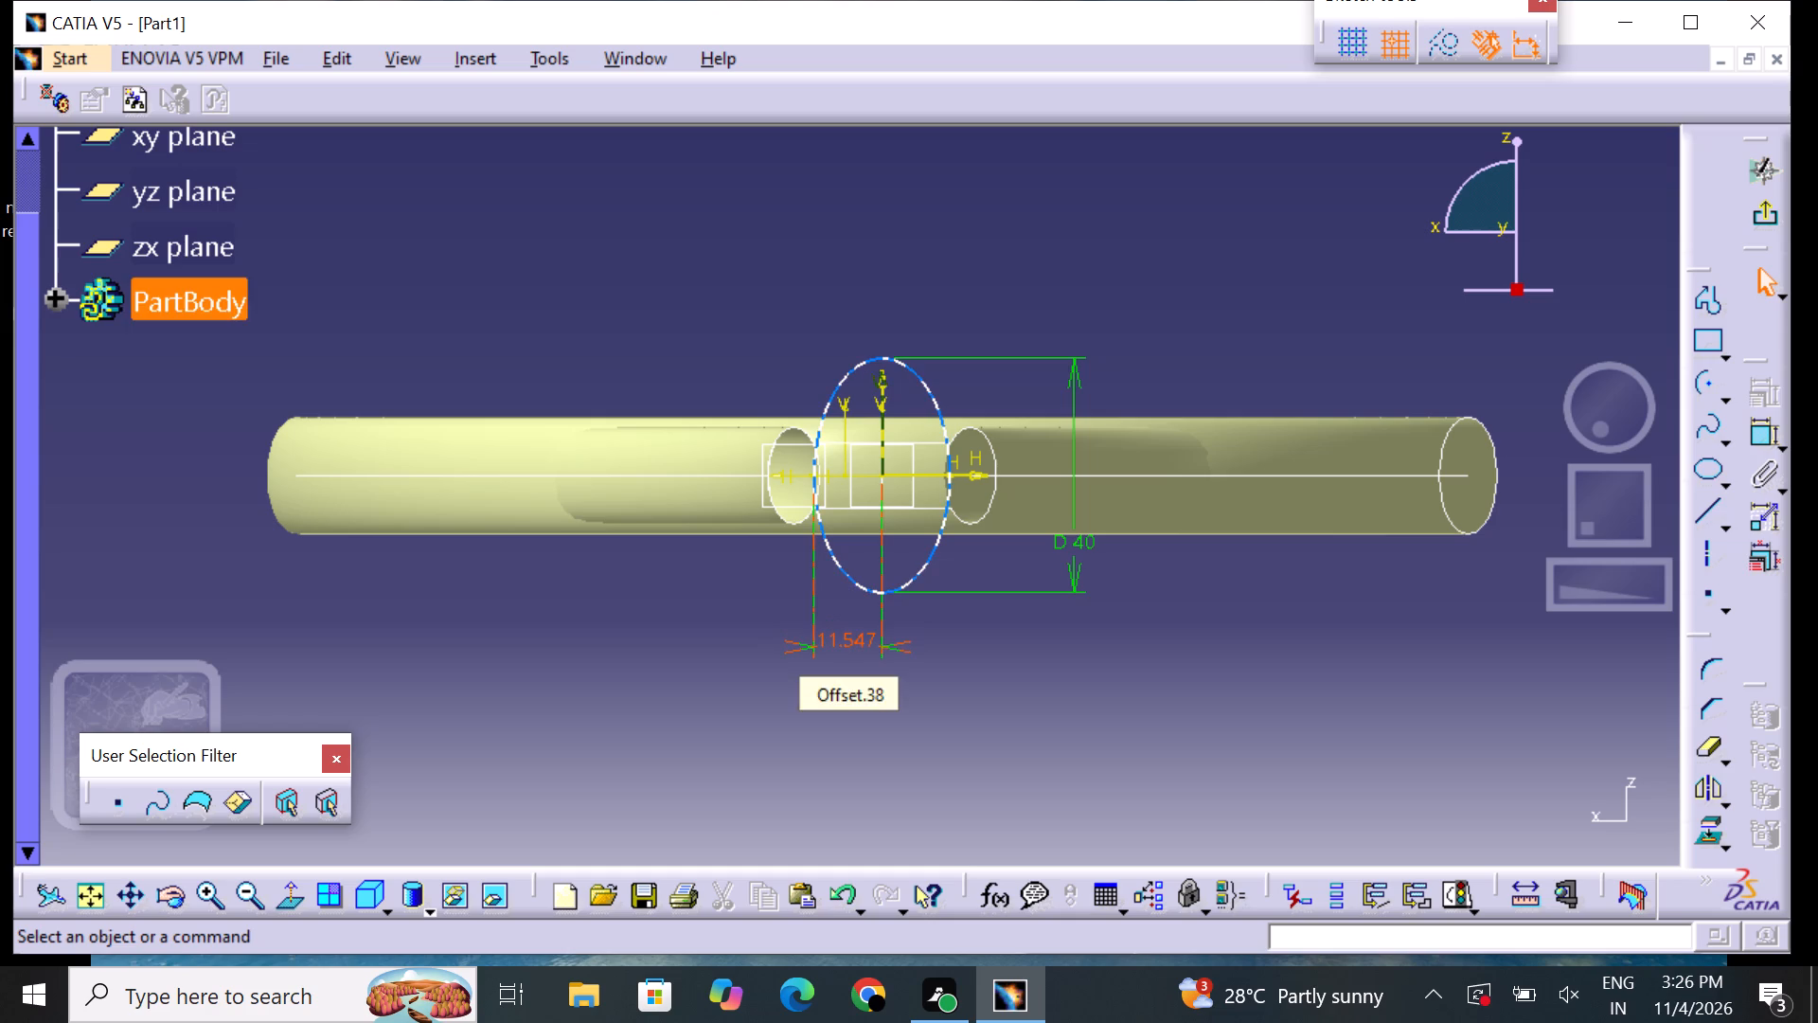
{"action": "double_click", "coordinate": [847, 640]}
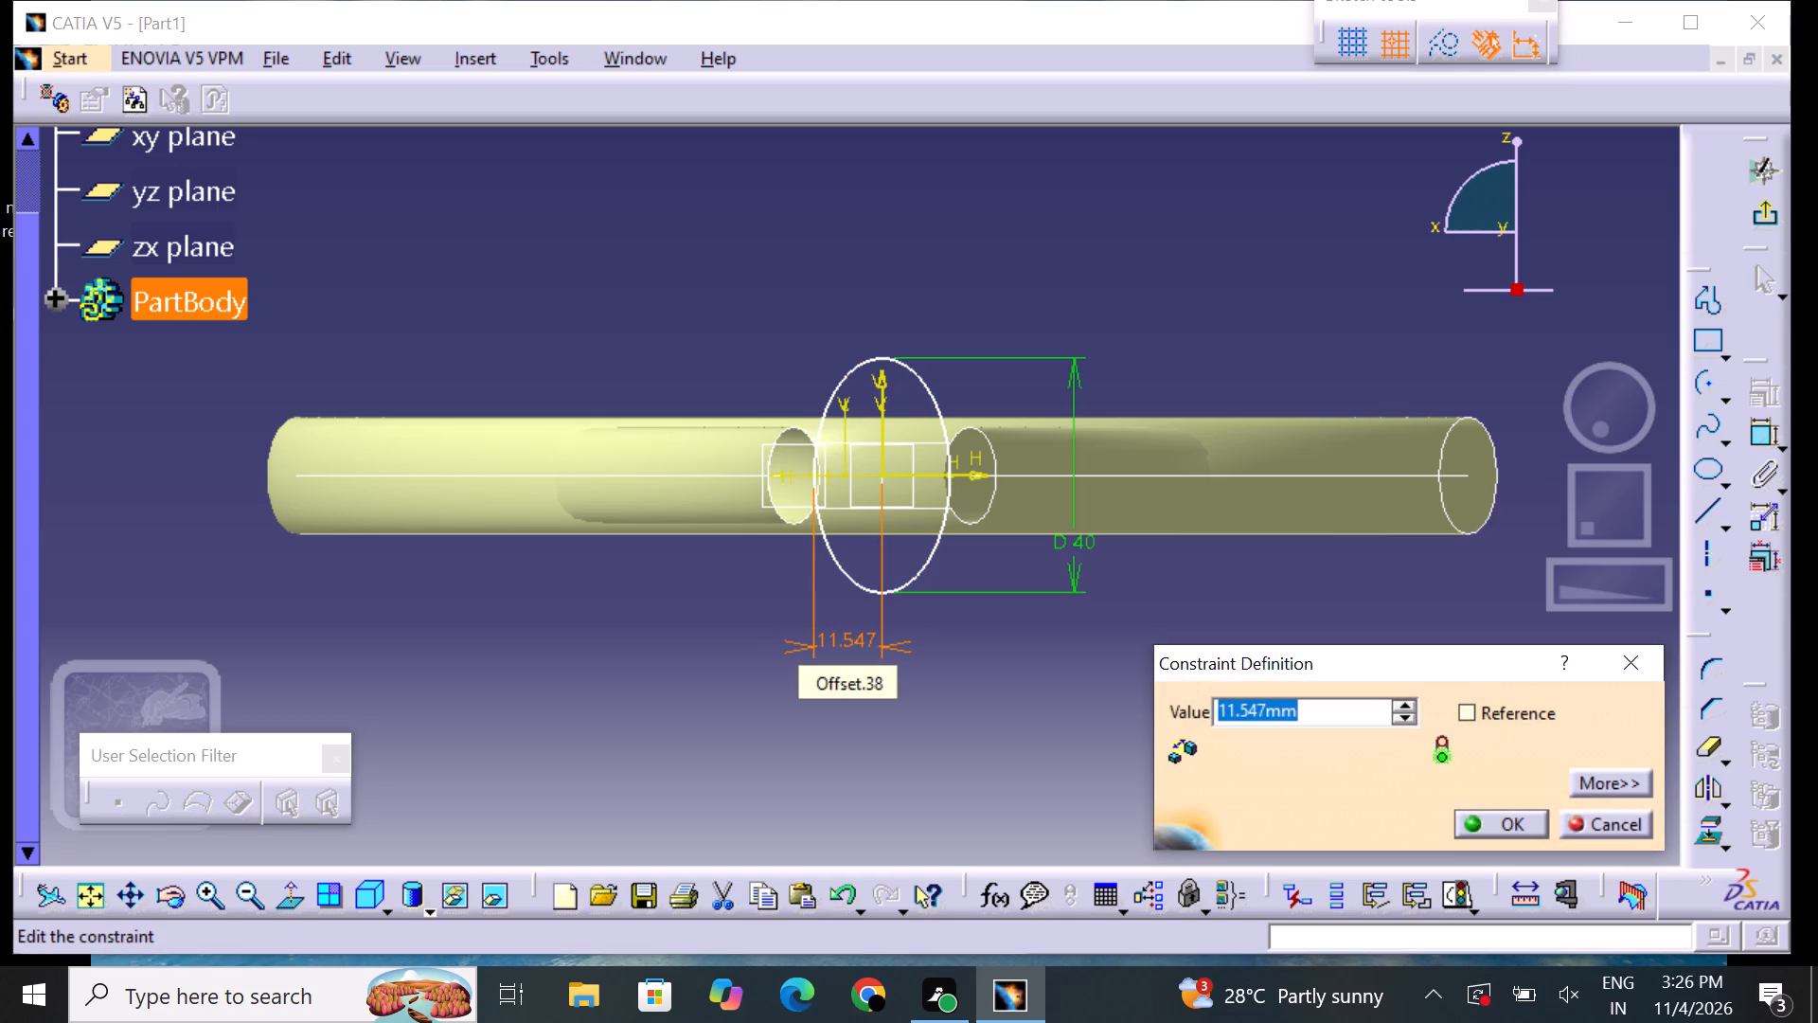
{"action": "key", "text": "BackSpace"}
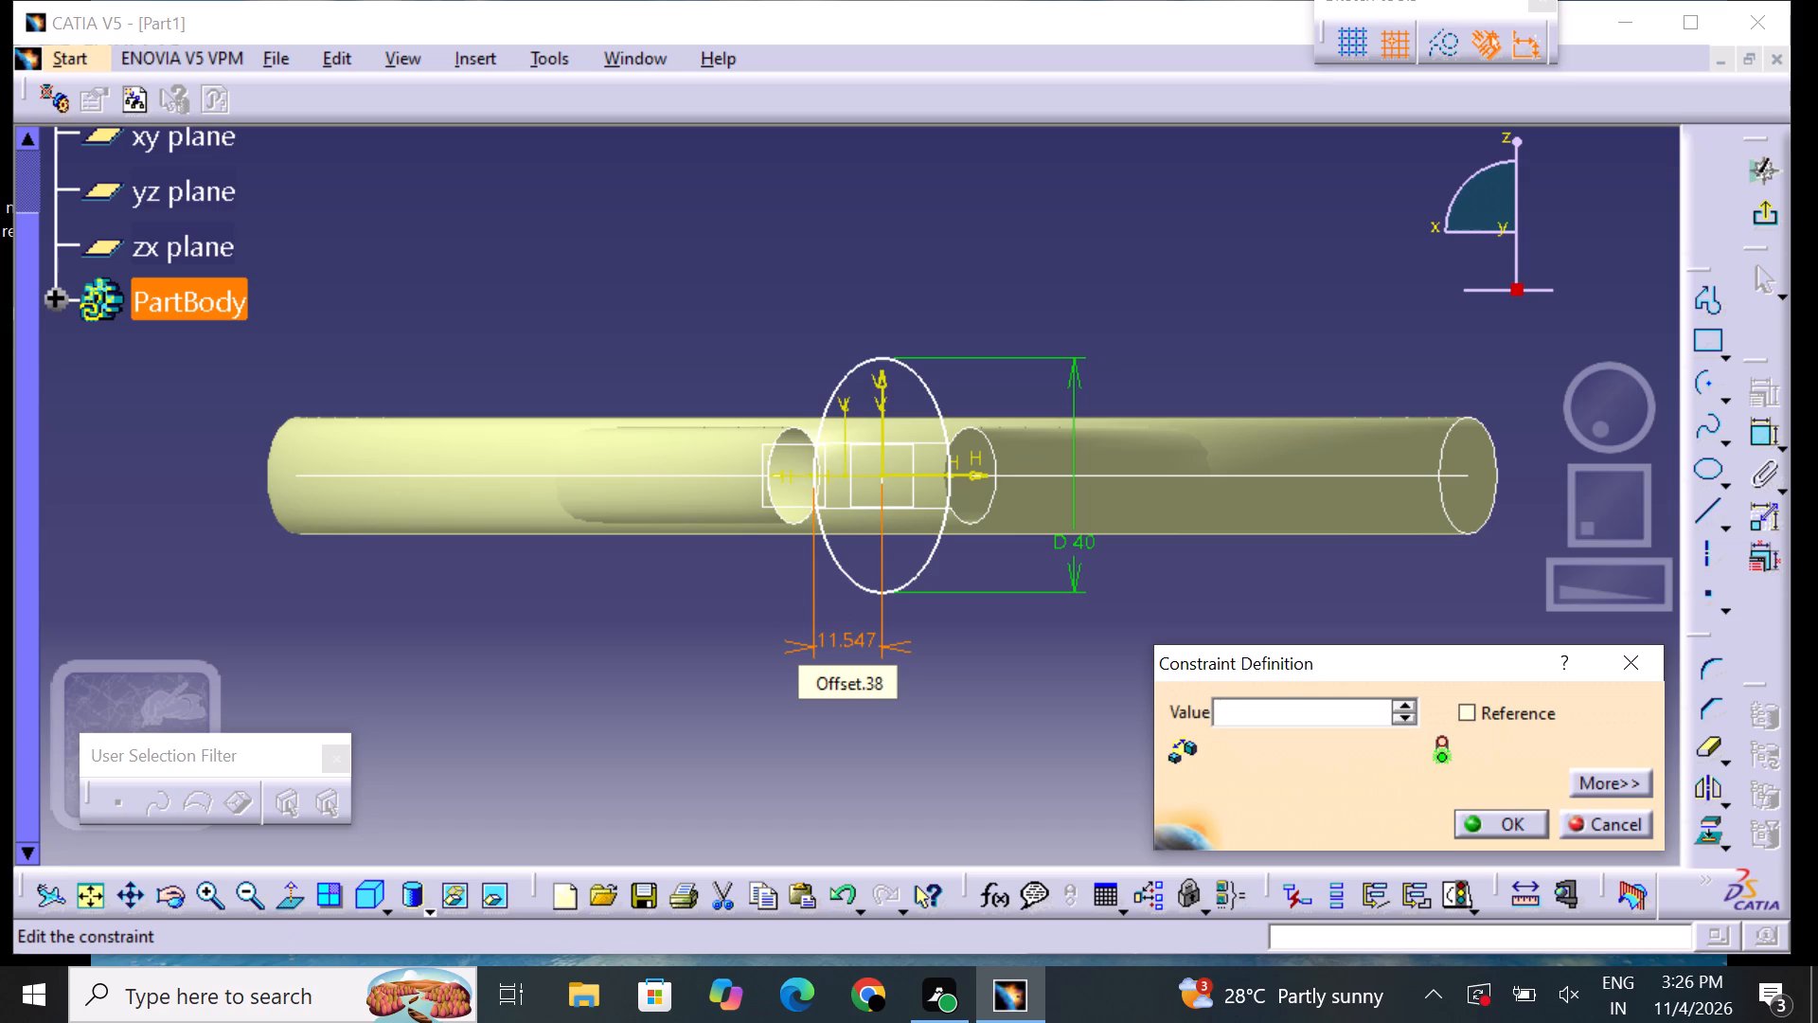
{"action": "type", "text": "22"}
{"action": "type", "text": ".5"}
{"action": "key", "text": "Return"}
{"action": "left_click", "coordinate": [954, 640]}
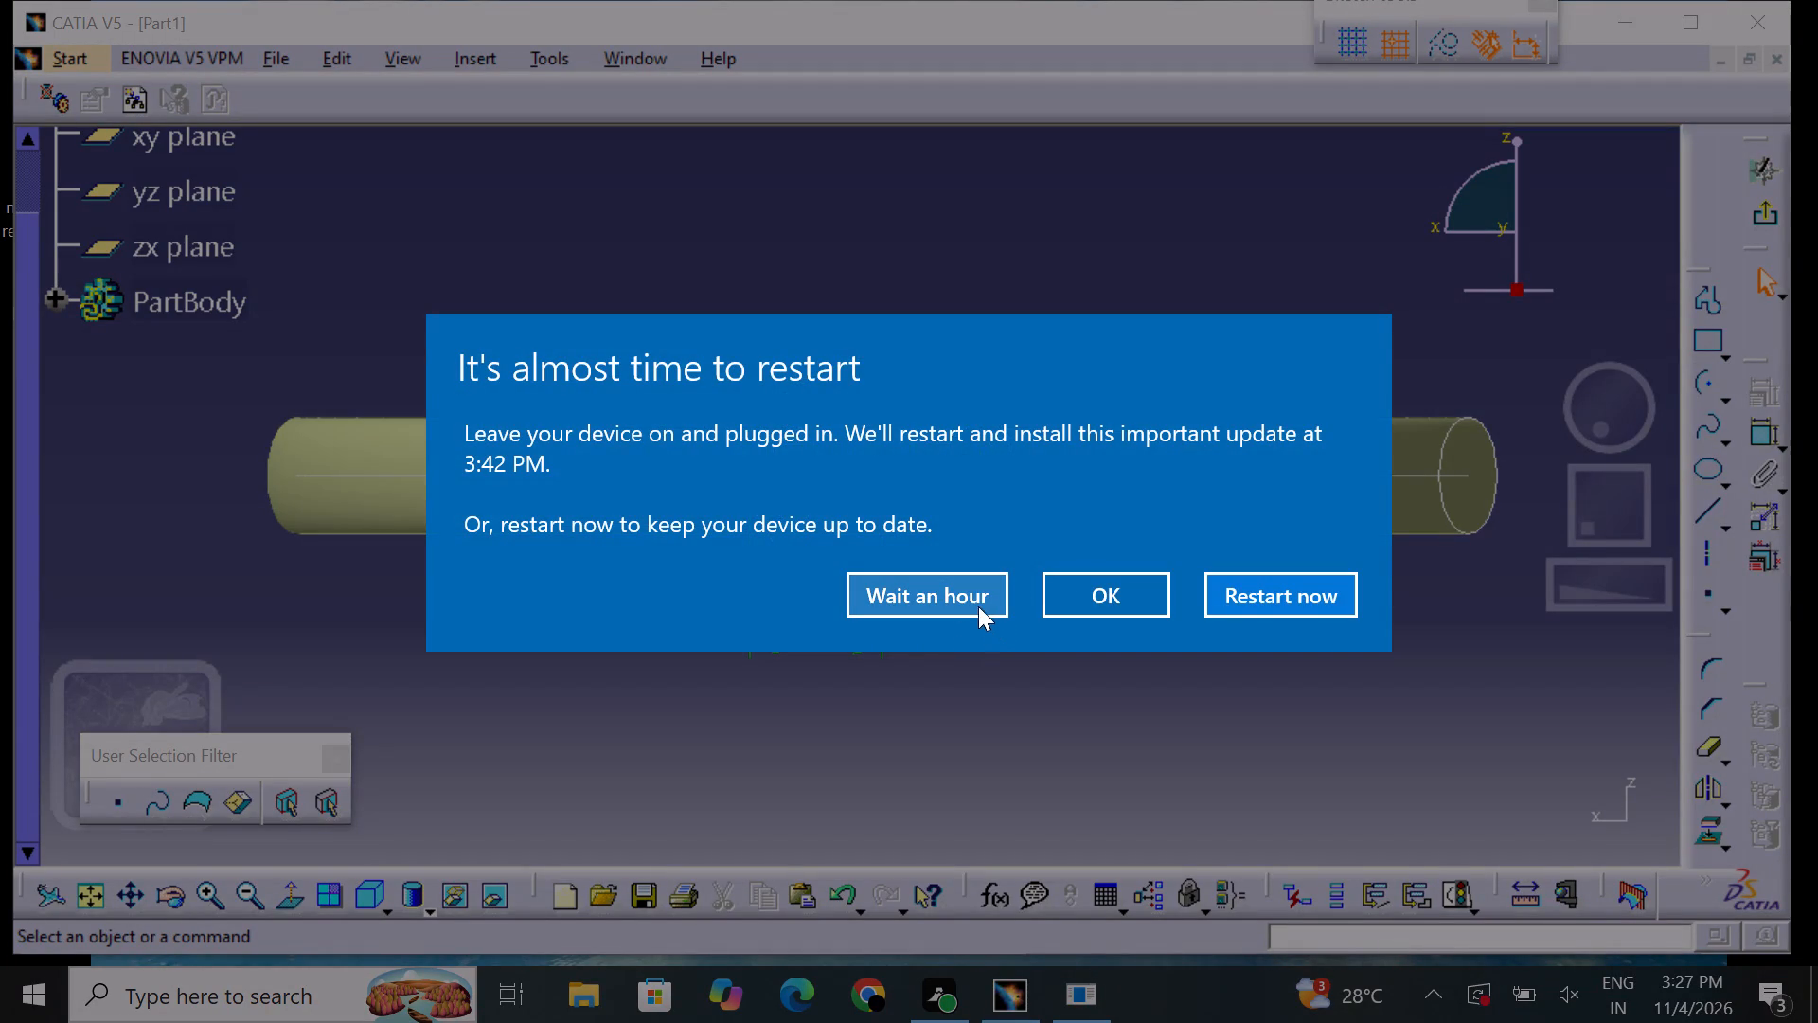
Postpone the pending Windows update restart by an hour.
{"action": "left_click", "coordinate": [947, 591]}
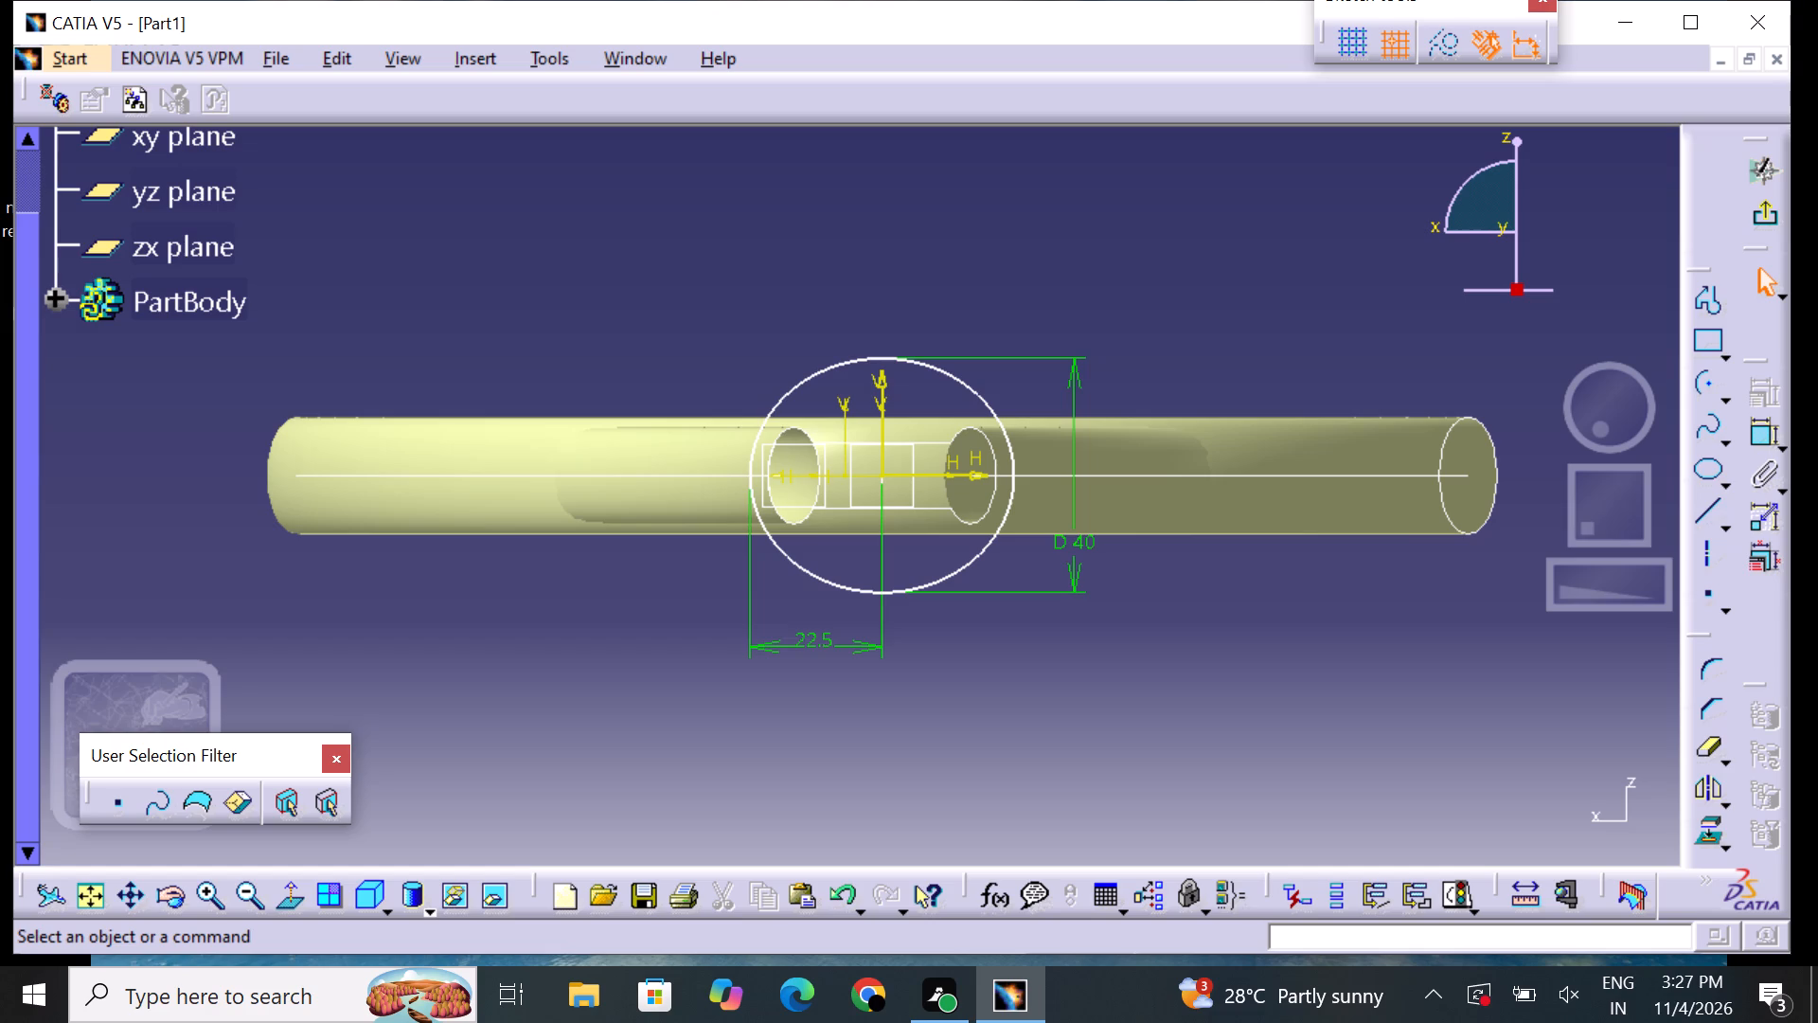
Place four points on the ellipse, two on its upper and two on its lower half, about 10 mm either side of the vertical axis.
{"action": "left_click", "coordinate": [1704, 594]}
{"action": "left_click", "coordinate": [952, 381]}
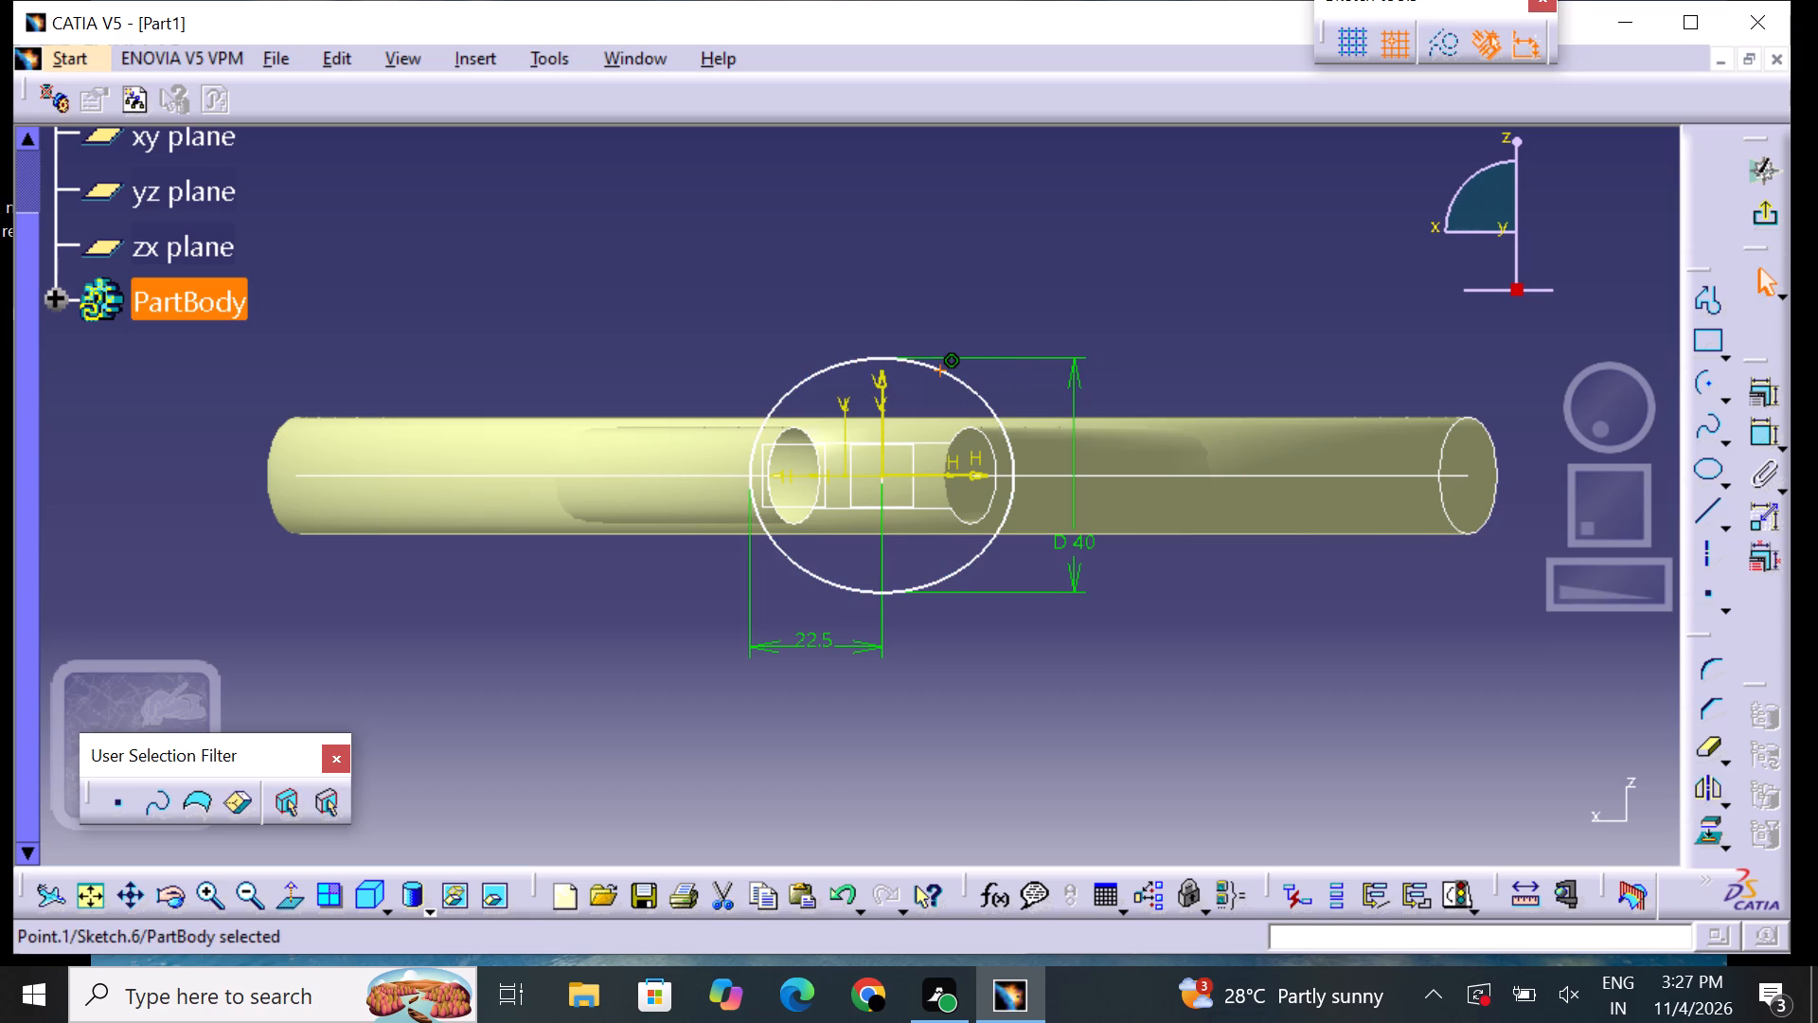
{"action": "left_click", "coordinate": [812, 378]}
{"action": "left_click", "coordinate": [1347, 650]}
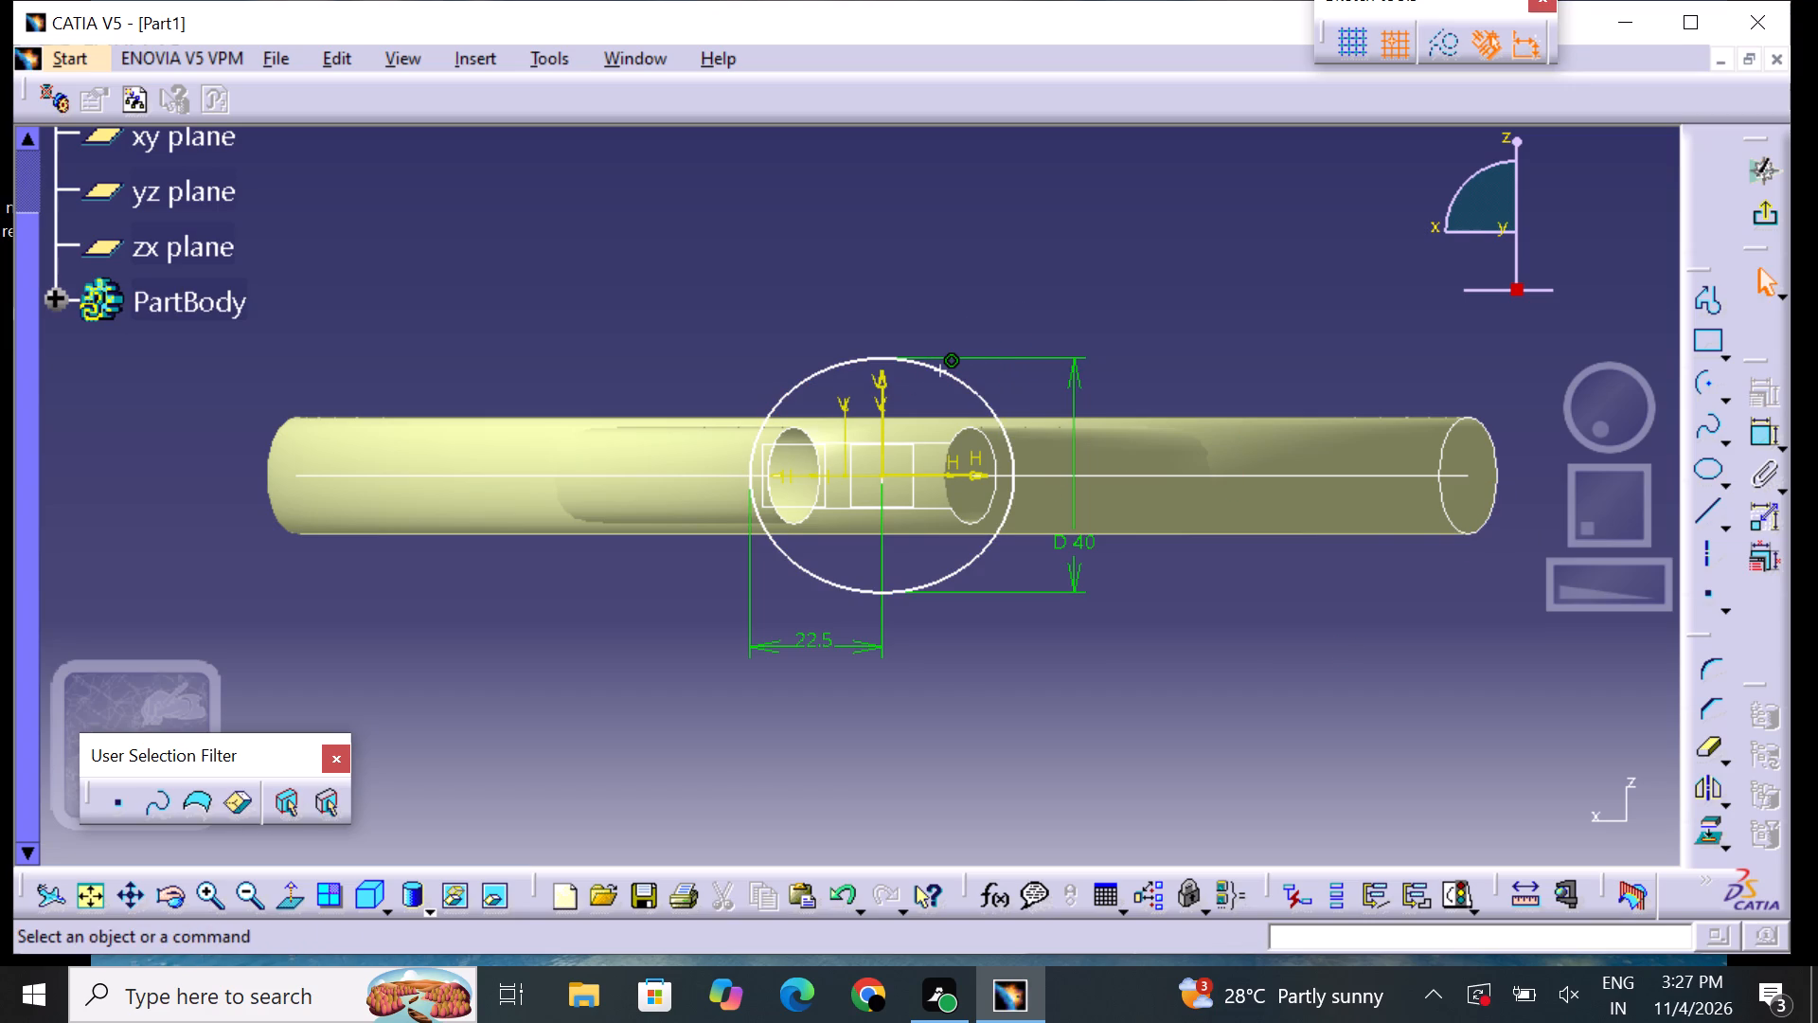
{"action": "left_click", "coordinate": [1697, 592]}
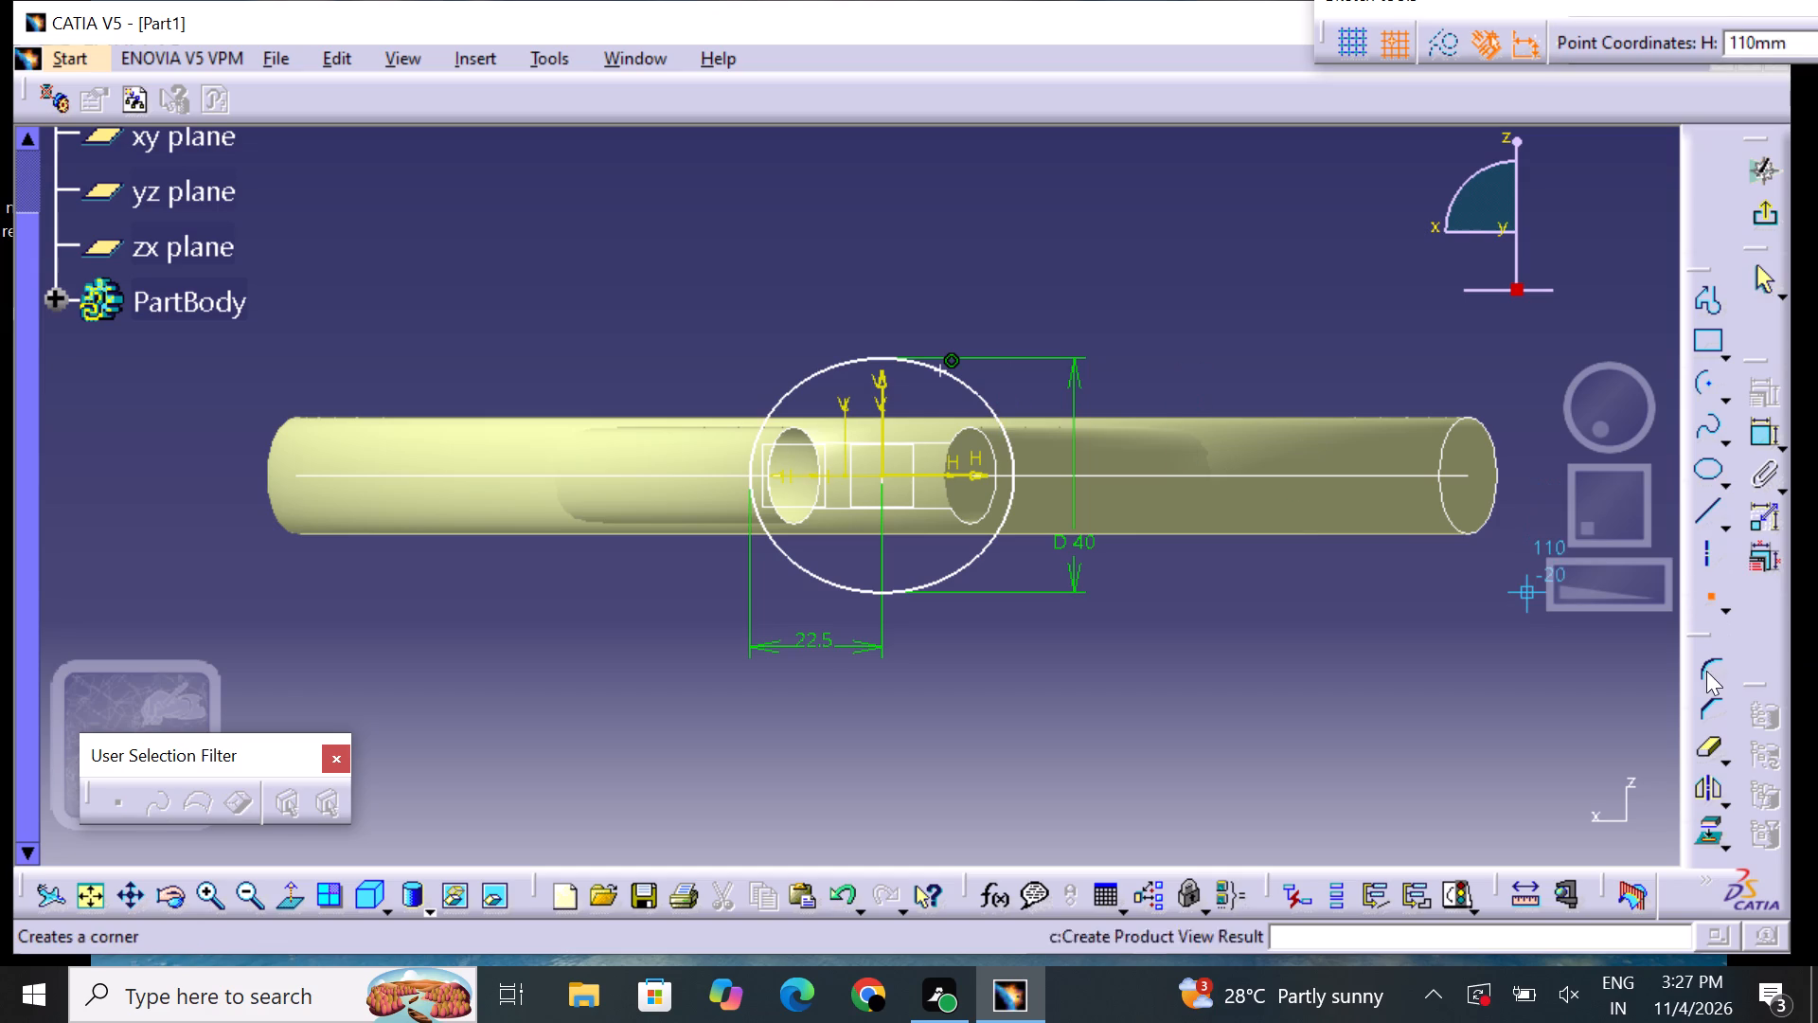
{"action": "triple_click", "coordinate": [1702, 597]}
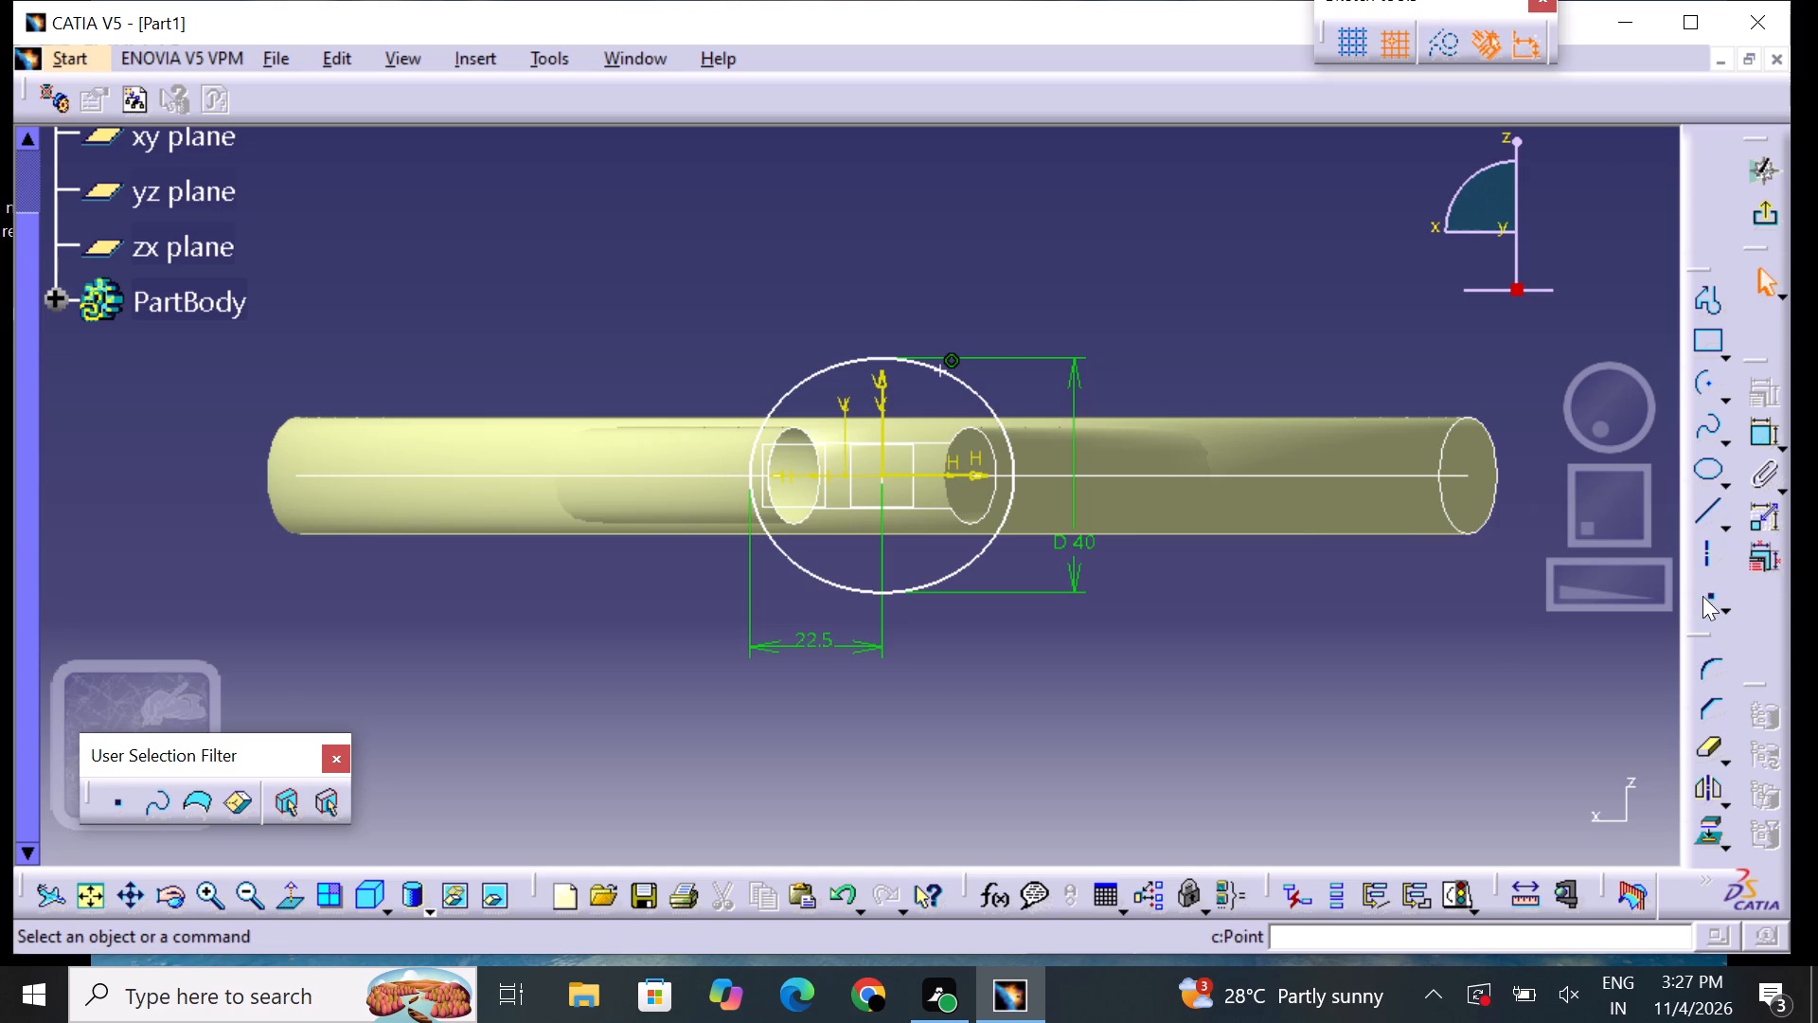
{"action": "double_click", "coordinate": [1711, 590]}
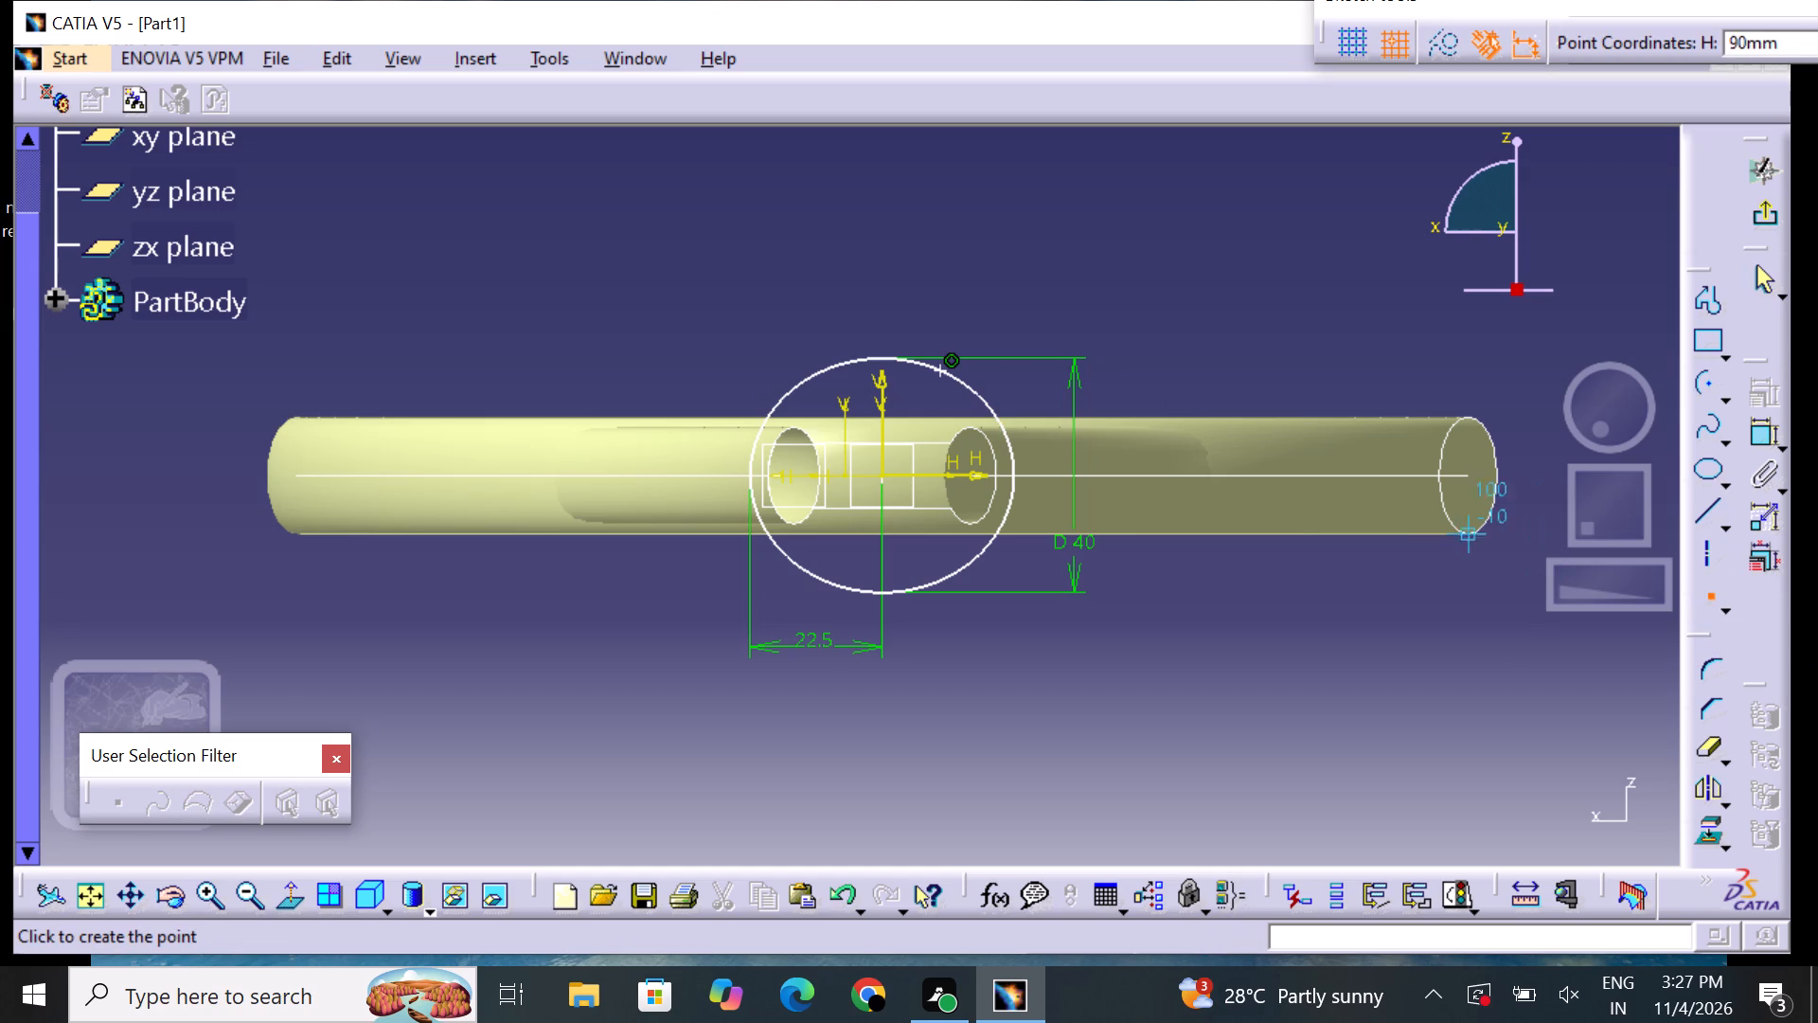
{"action": "left_click", "coordinate": [811, 368]}
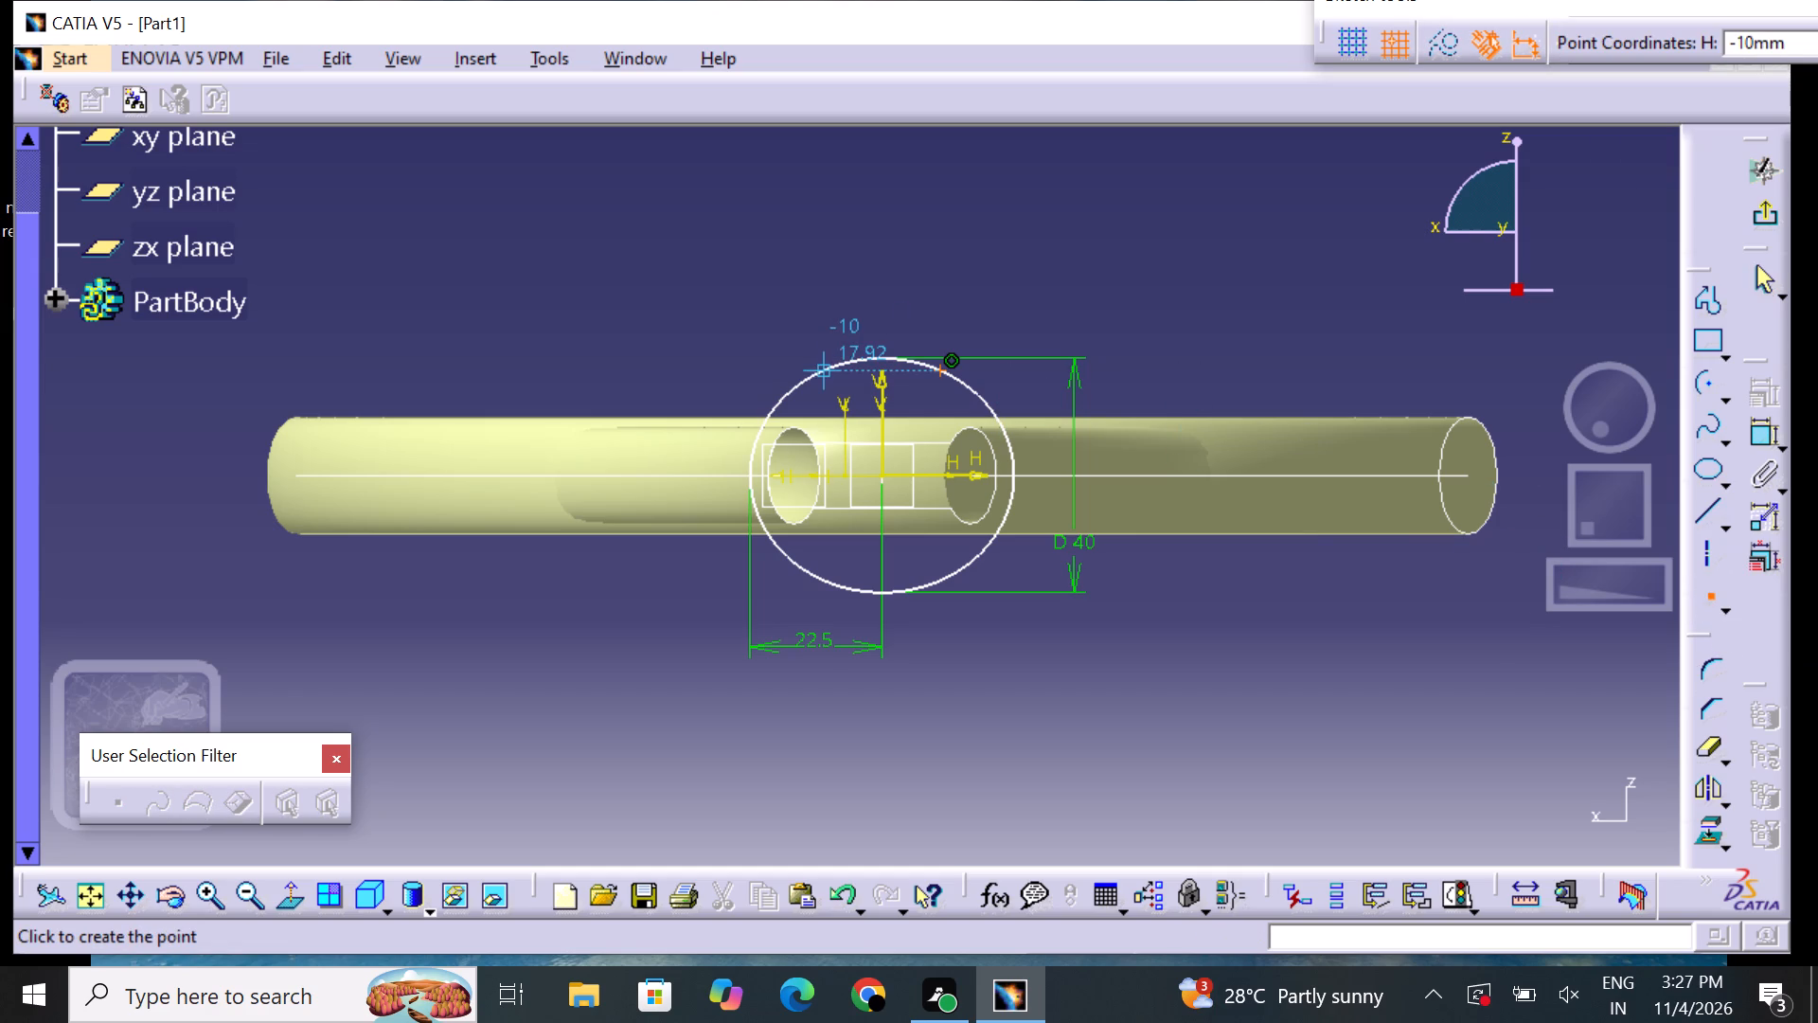
{"action": "left_click", "coordinate": [824, 578]}
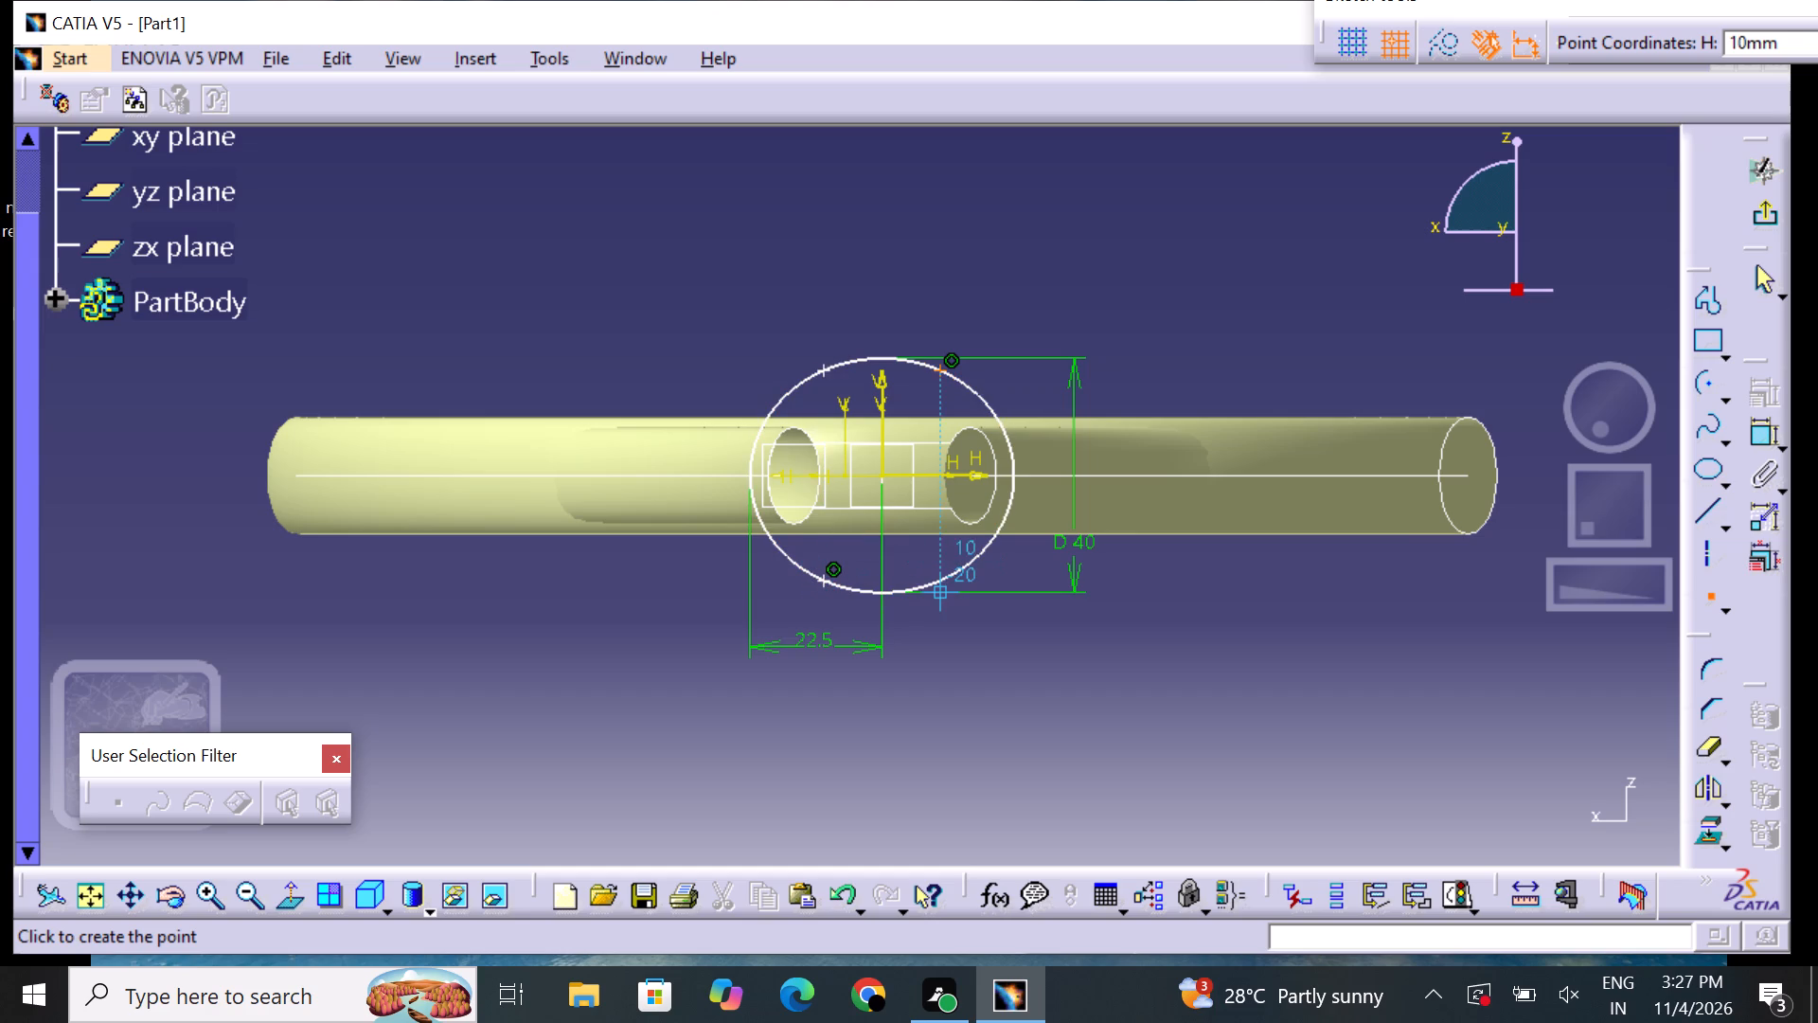
{"action": "left_click", "coordinate": [935, 583]}
{"action": "left_click", "coordinate": [952, 640]}
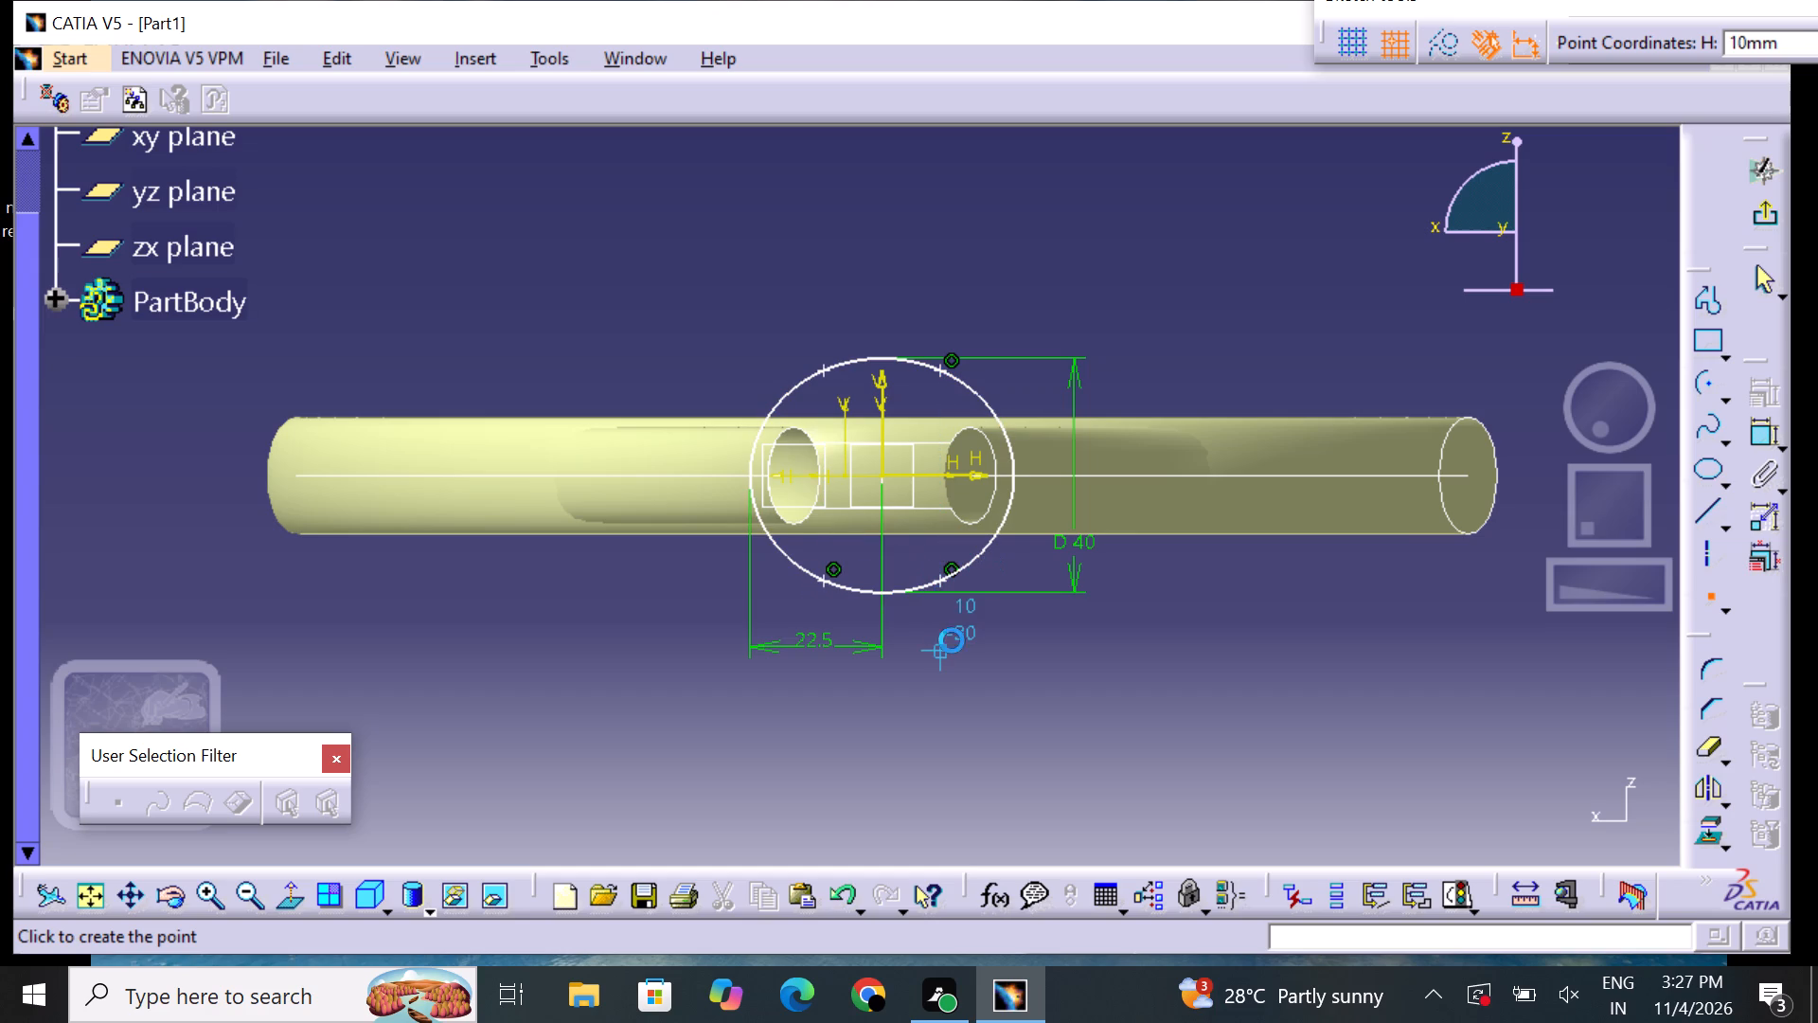
{"action": "key", "text": "Escape"}
{"action": "key", "text": "Escape"}
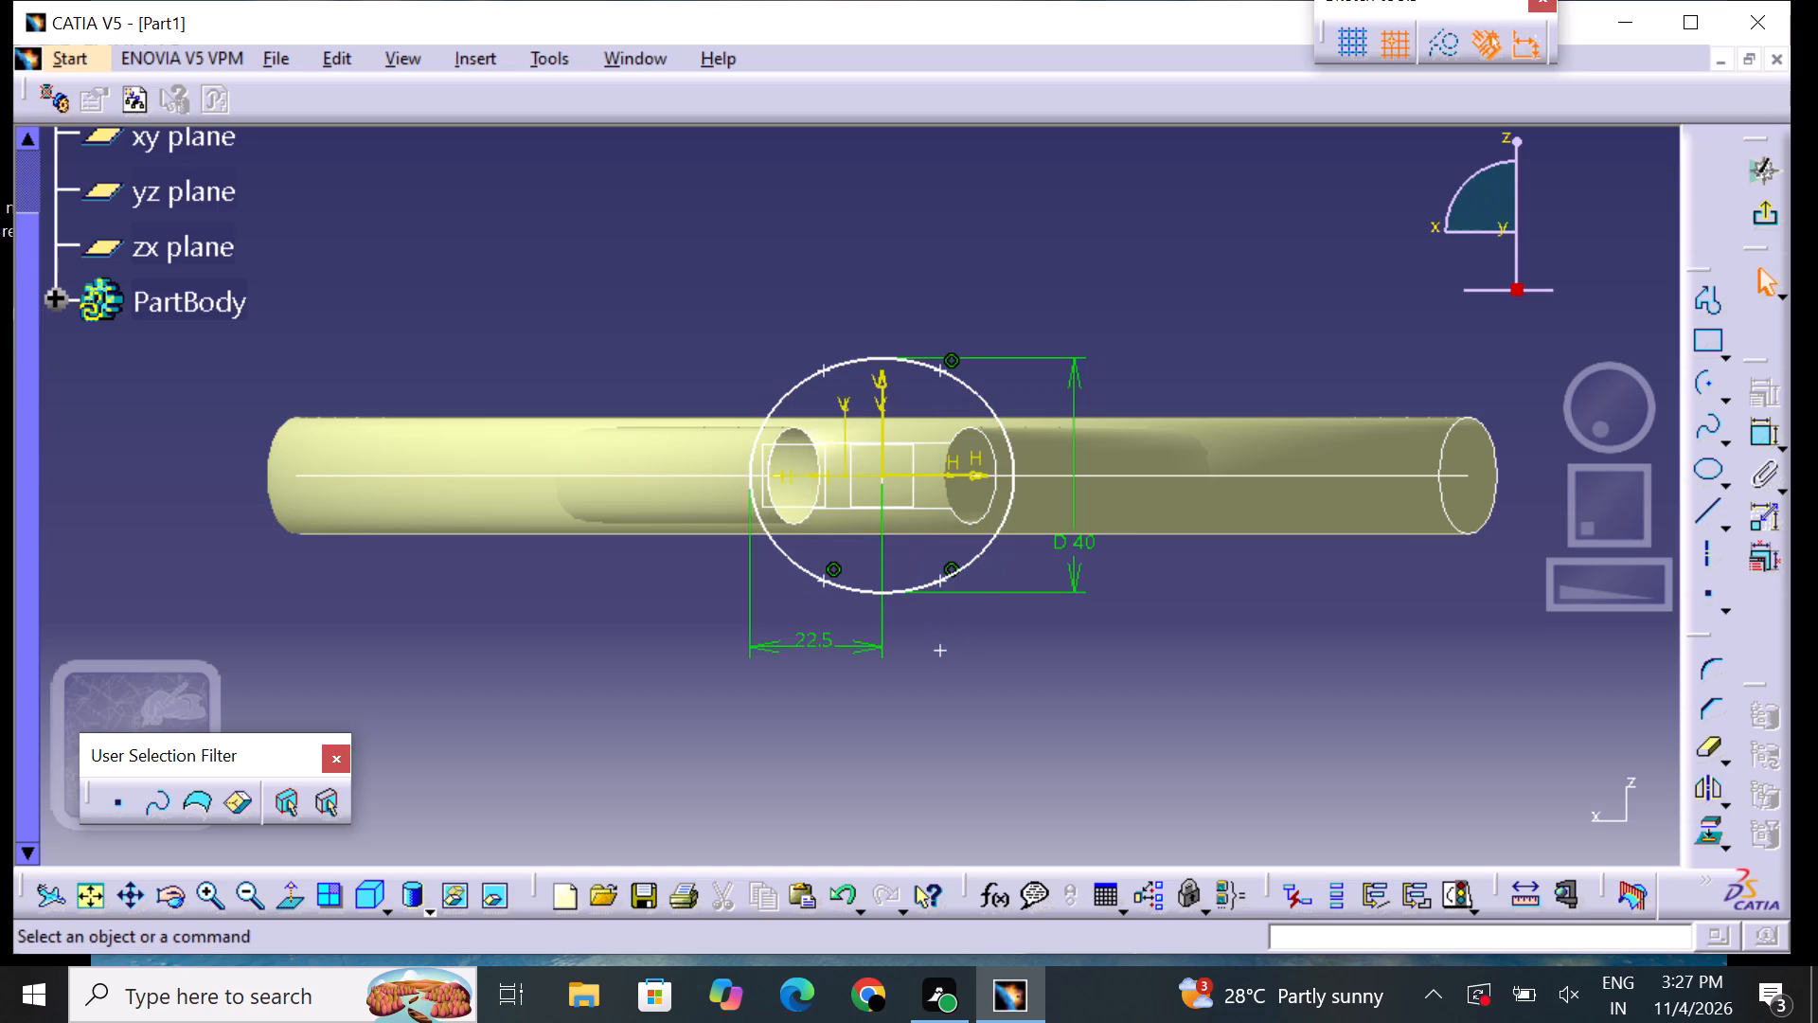
{"action": "key", "text": "Escape"}
Delete the stray point below the ellipse.
{"action": "left_click", "coordinate": [938, 655]}
{"action": "right_click", "coordinate": [938, 655]}
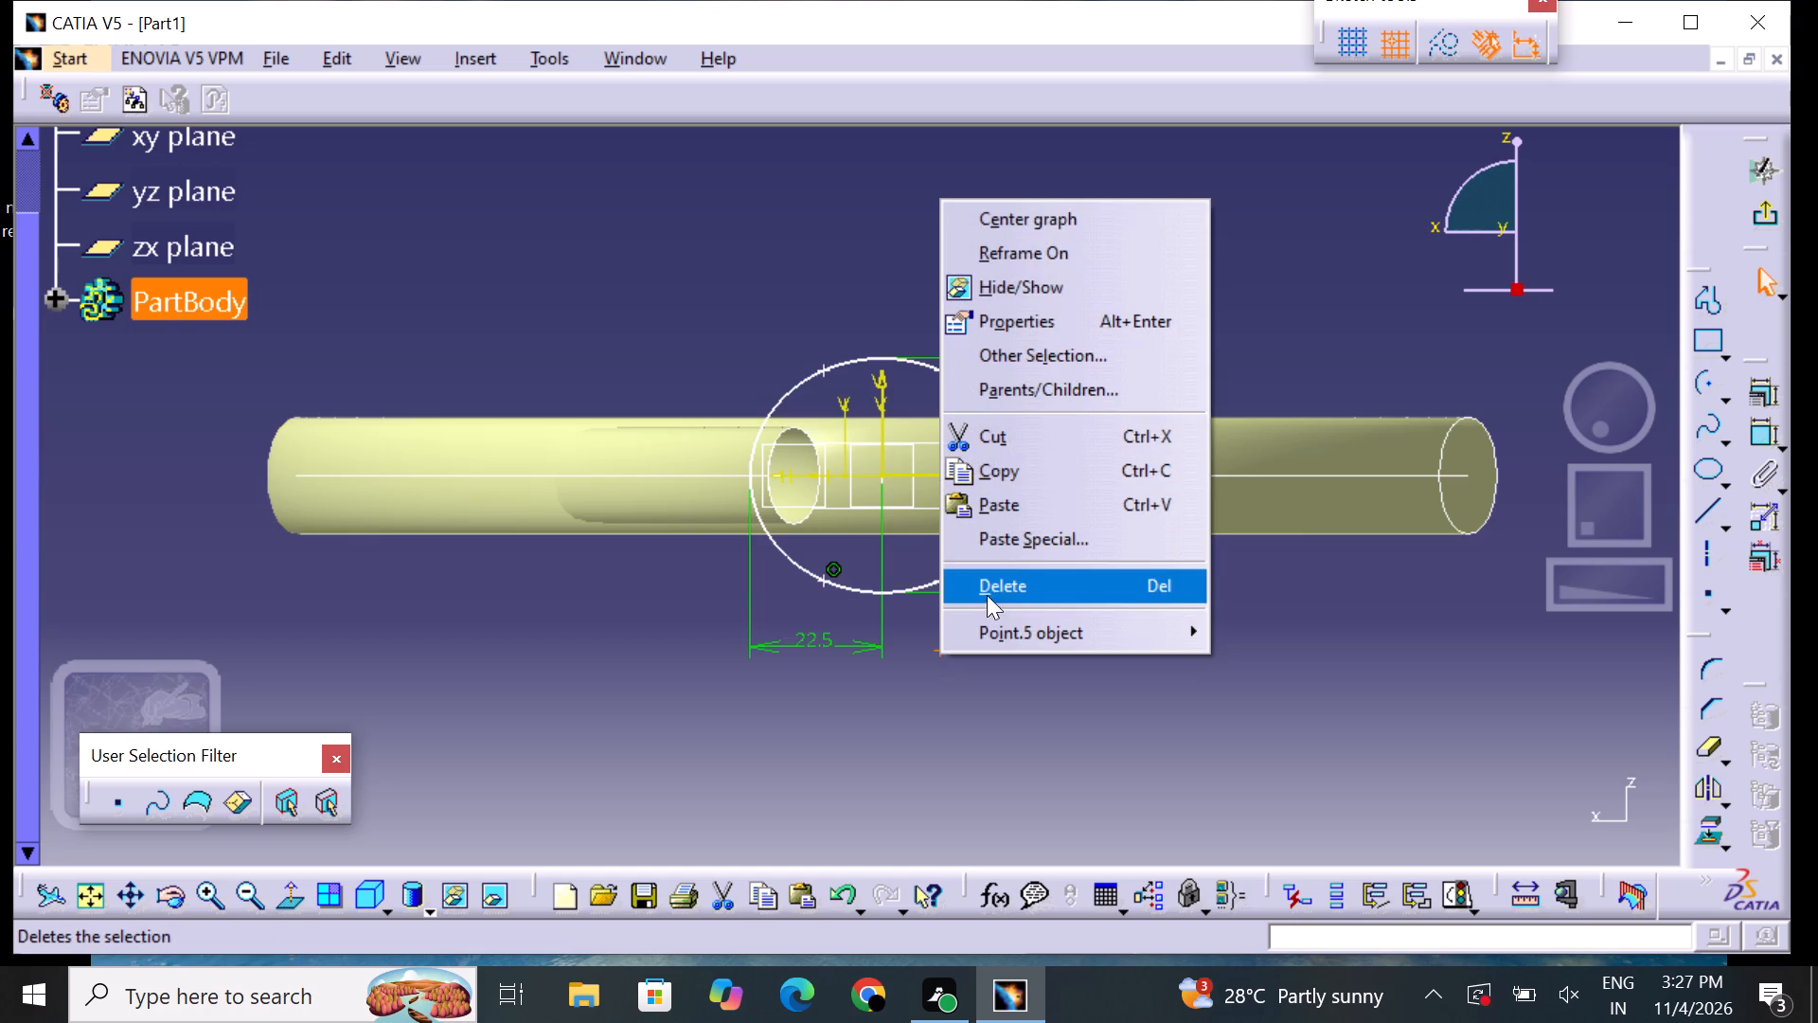
{"action": "left_click", "coordinate": [989, 594]}
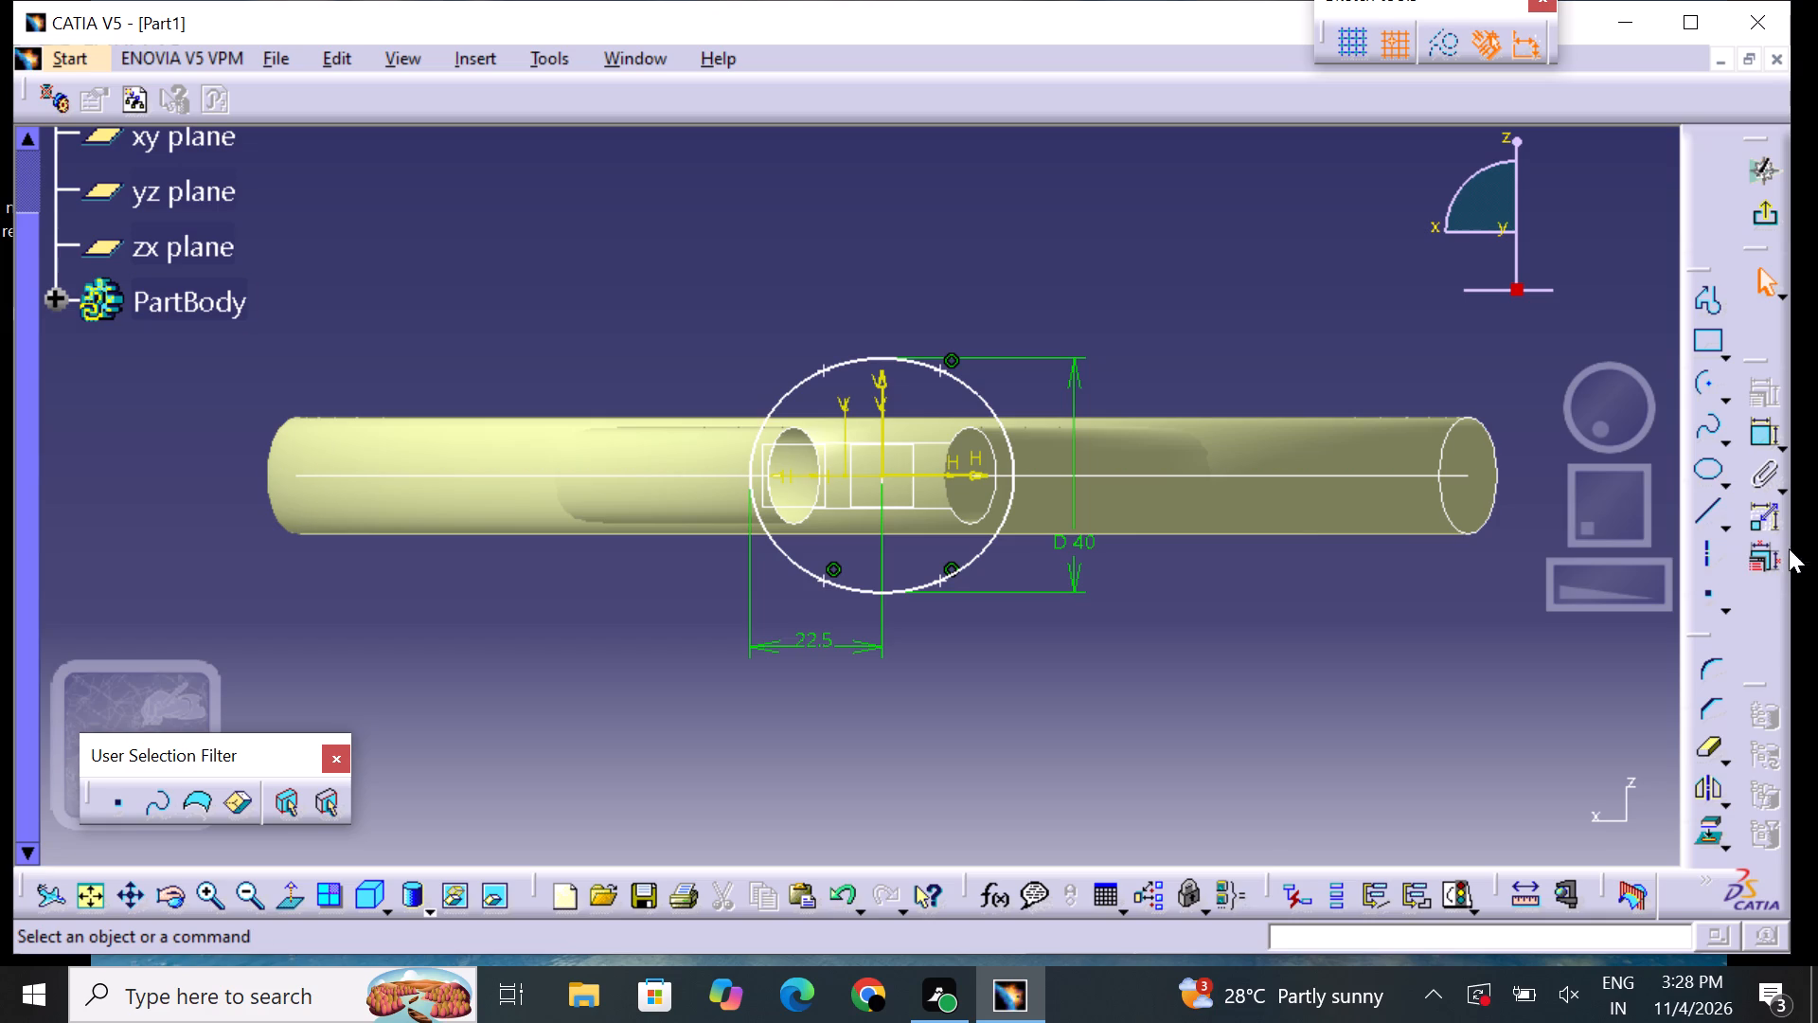
Dimension the ellipse's upper-right point from the vertical axis and set the distance to 11.75 mm.
{"action": "left_click", "coordinate": [1754, 424]}
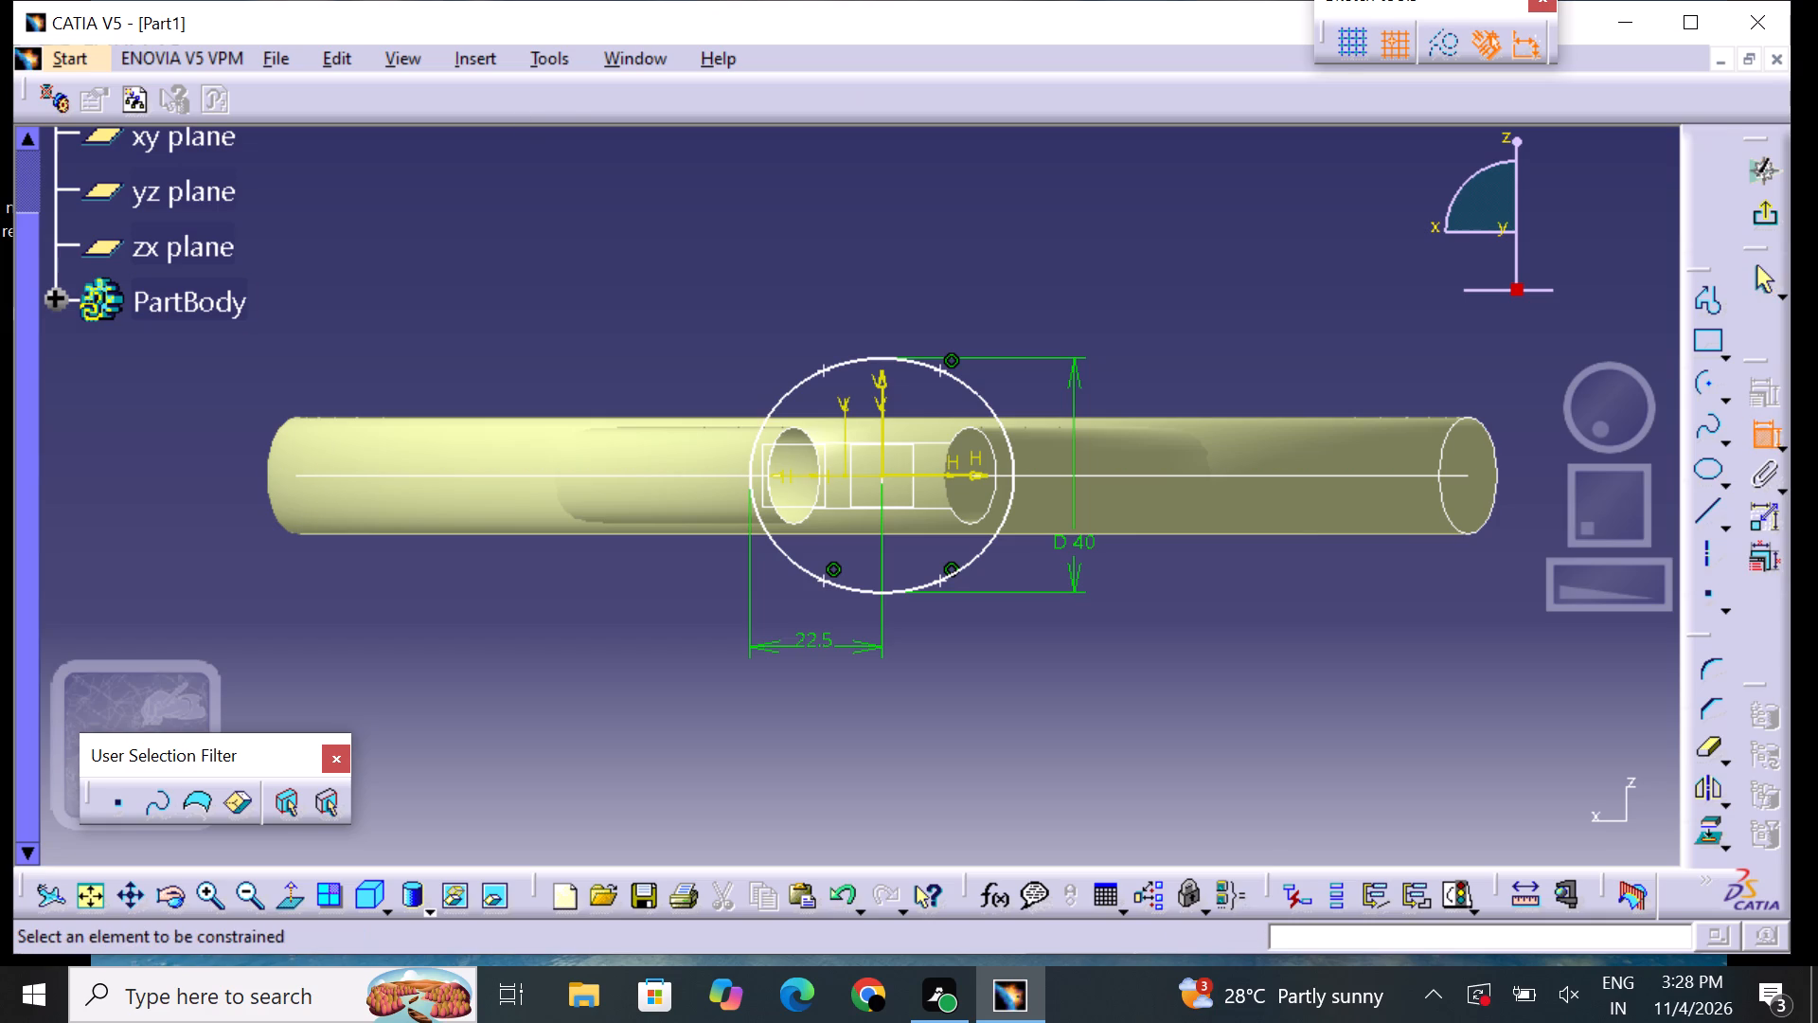
{"action": "left_click", "coordinate": [873, 386]}
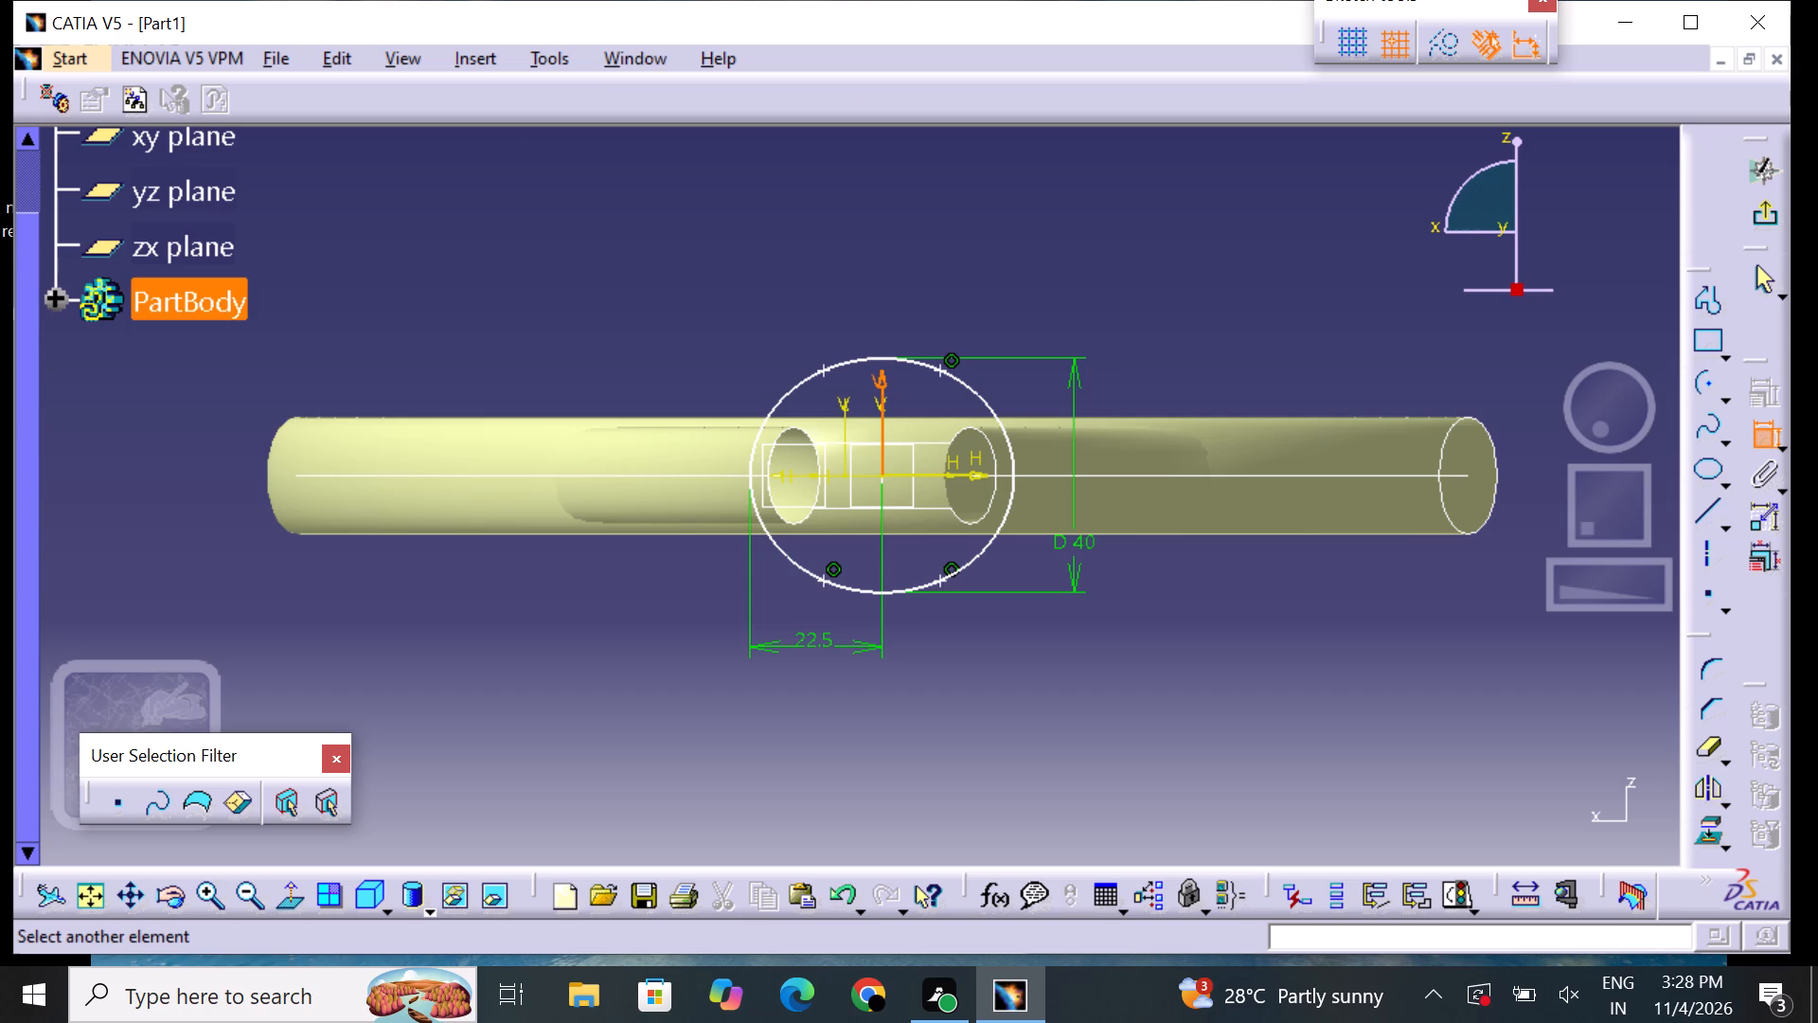
{"action": "left_click", "coordinate": [940, 369]}
{"action": "left_click", "coordinate": [912, 298]}
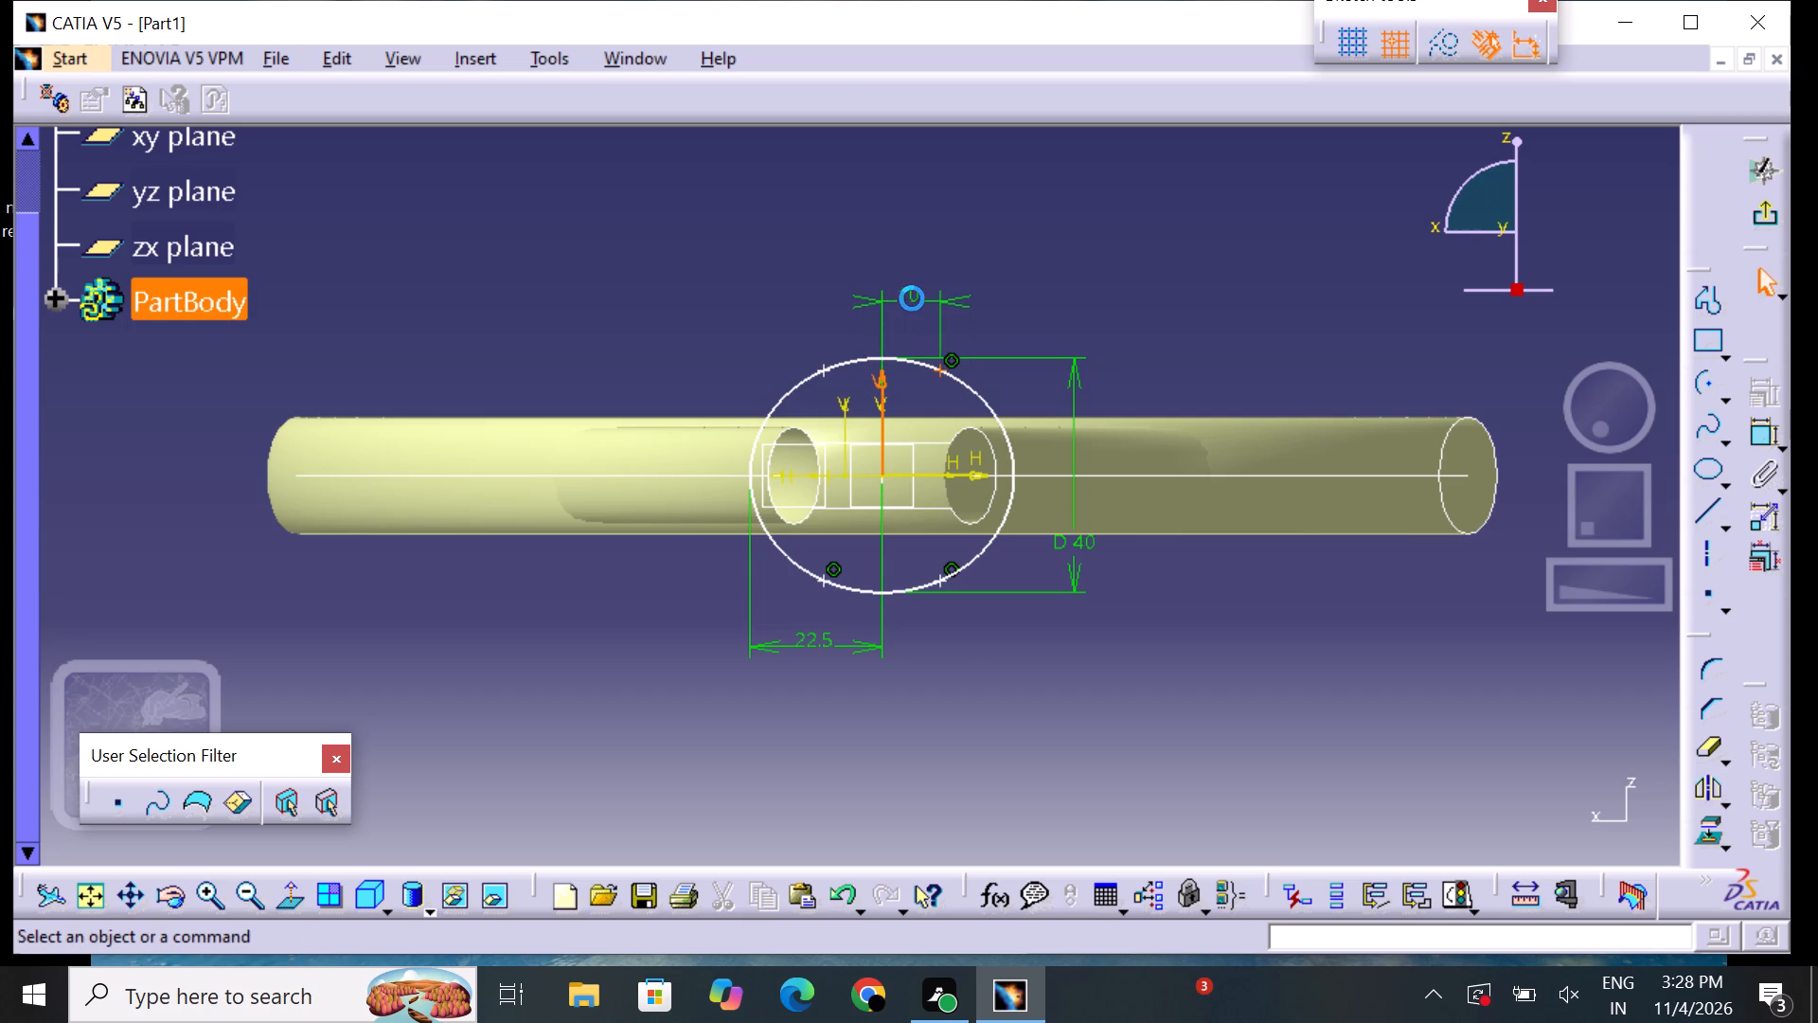
{"action": "left_click", "coordinate": [916, 295]}
{"action": "left_click", "coordinate": [916, 295]}
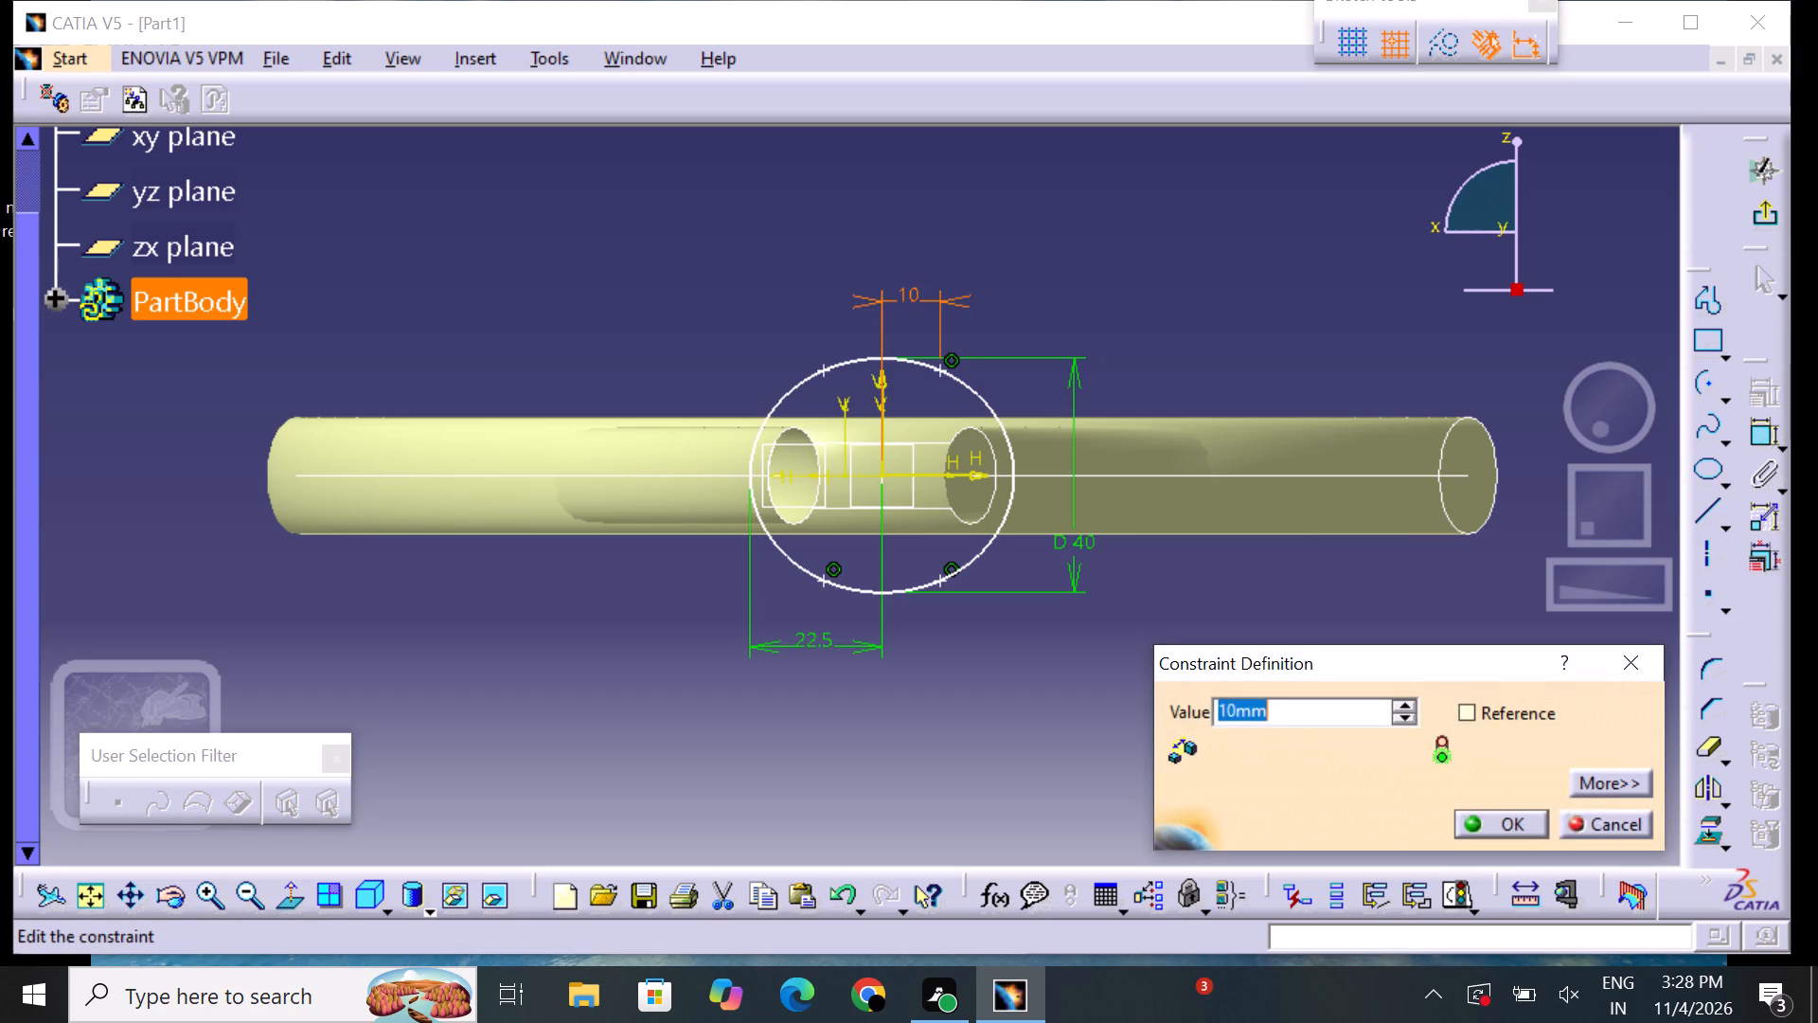
{"action": "key", "text": "BackSpace"}
{"action": "type", "text": "11"}
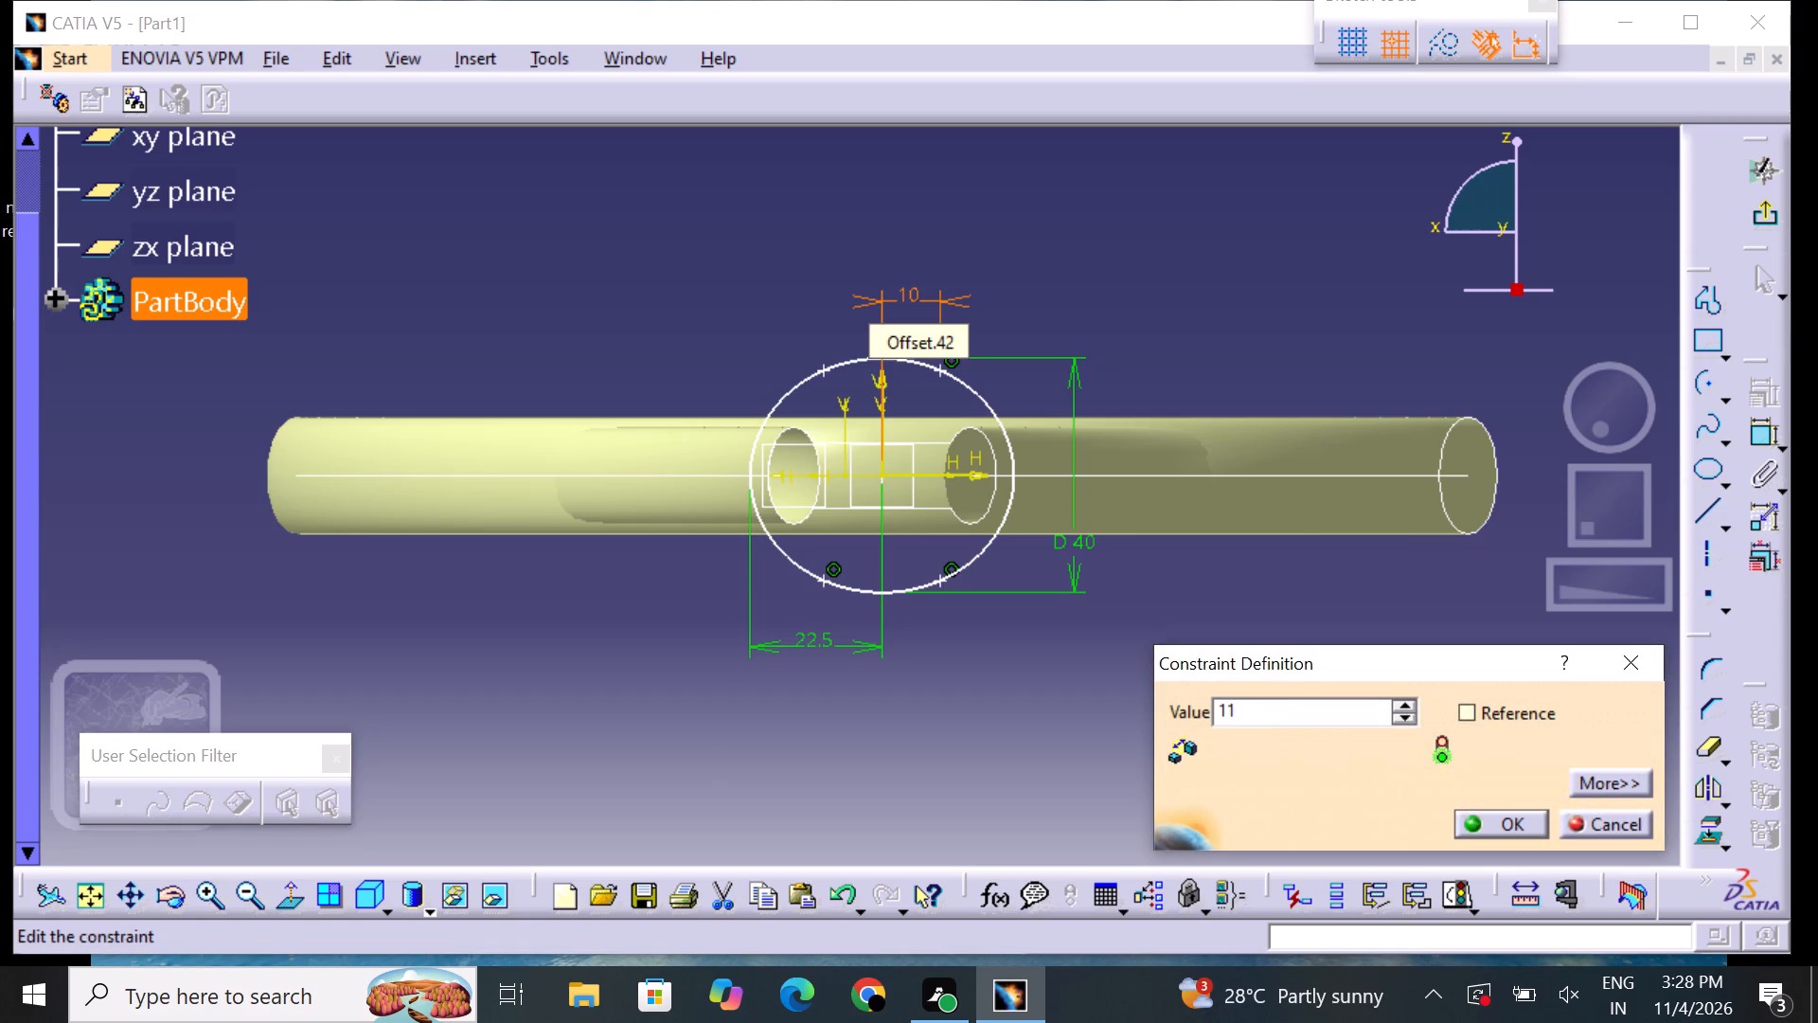
{"action": "key", "text": "period"}
{"action": "type", "text": "75"}
{"action": "key", "text": "Return"}
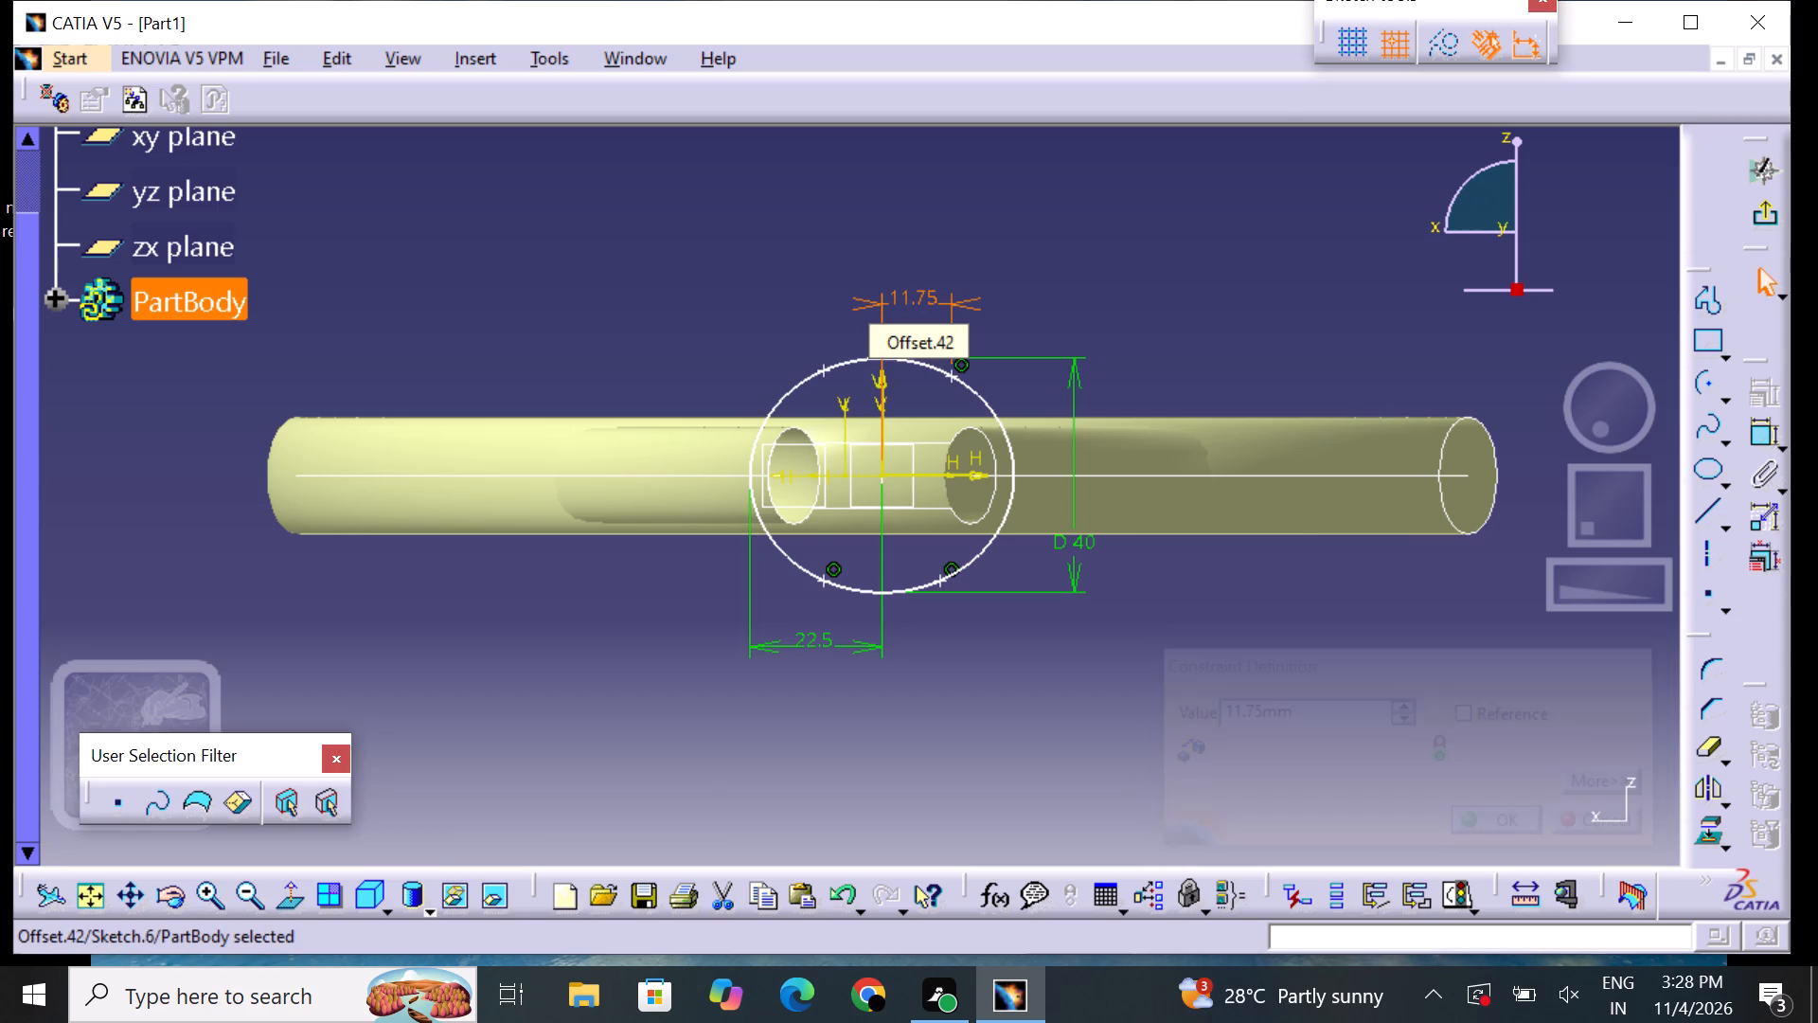
{"action": "left_click", "coordinate": [1047, 225]}
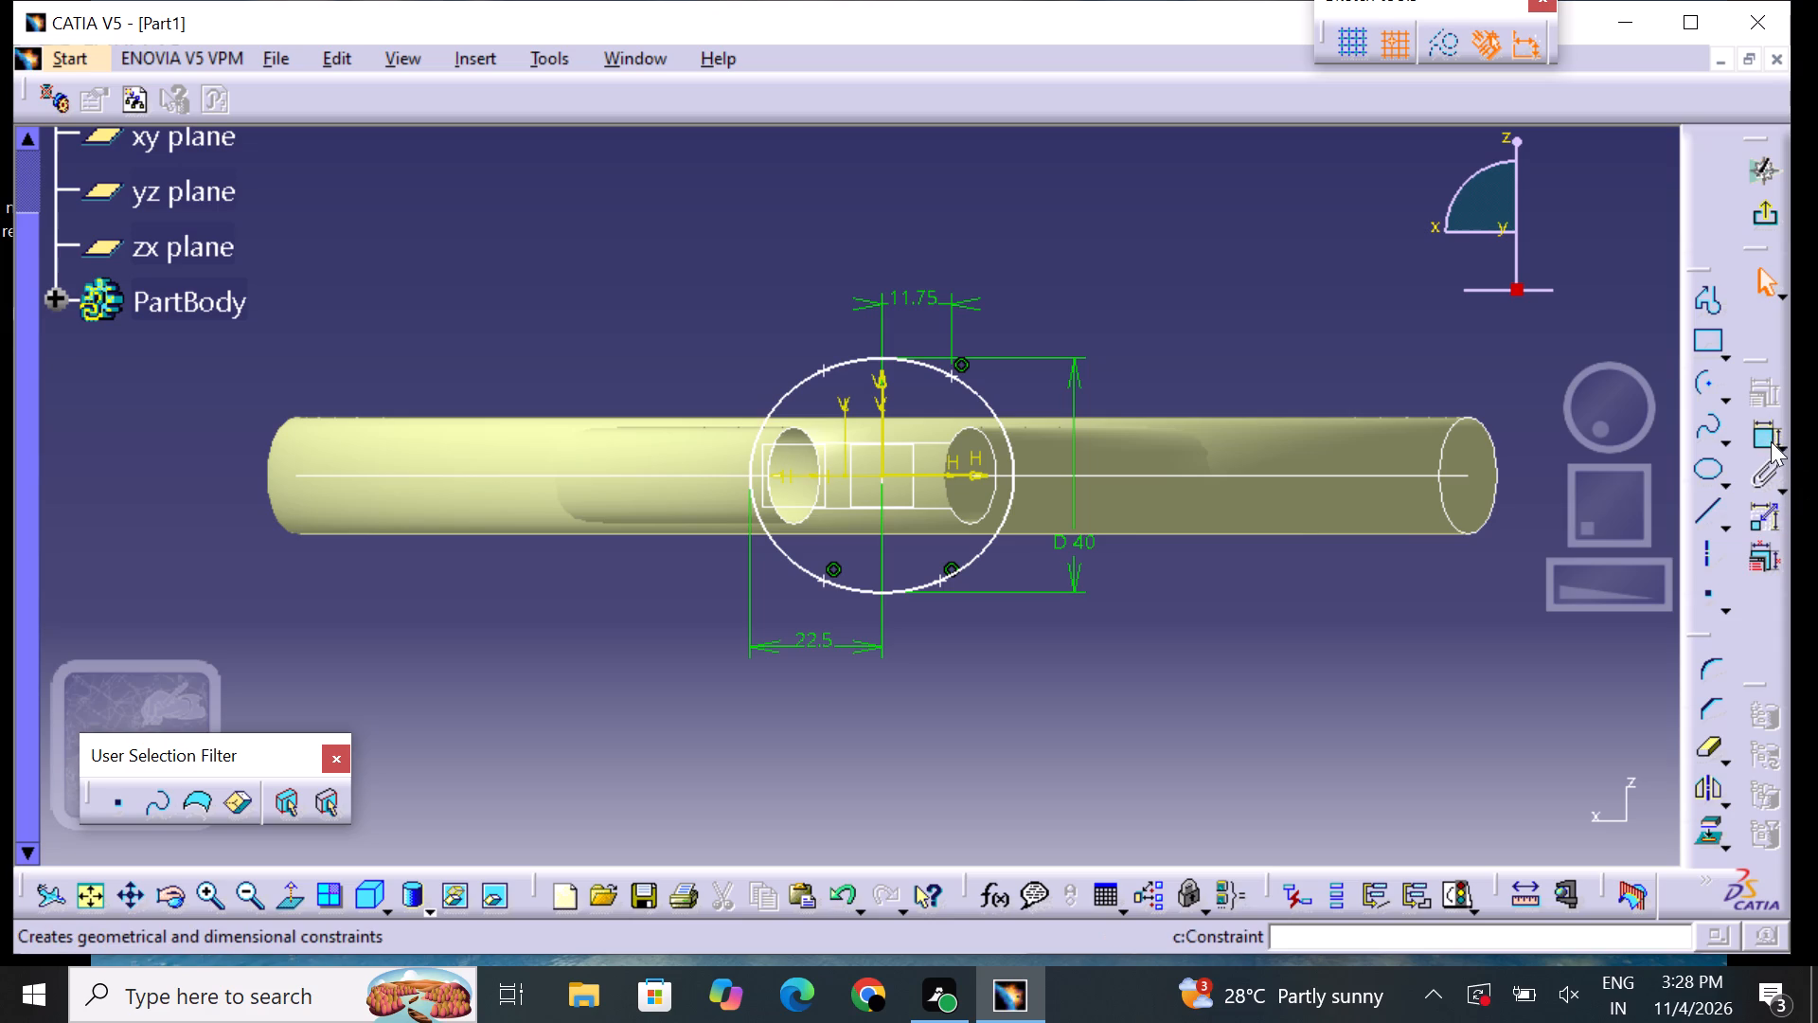
Dimension the ellipse's upper-left point from the vertical axis above the ellipse and set the distance to 11.75 mm.
{"action": "left_click", "coordinate": [1770, 441]}
{"action": "left_click", "coordinate": [822, 369]}
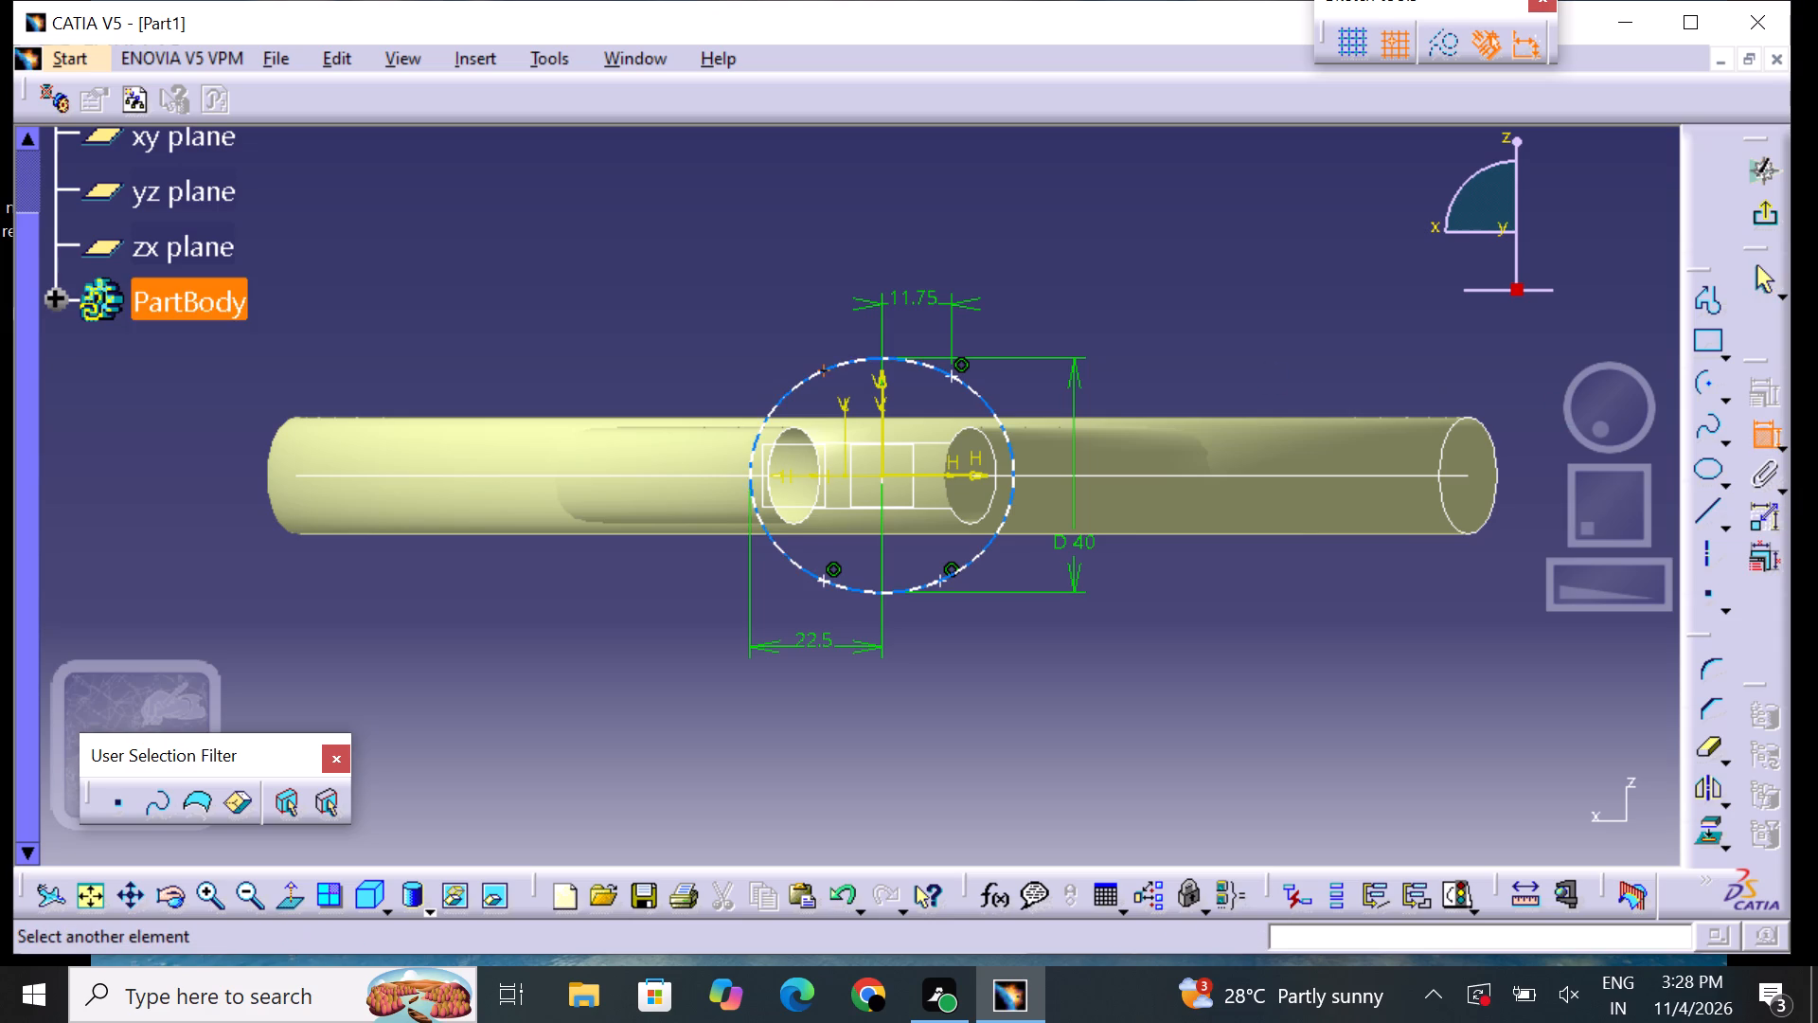
{"action": "left_click", "coordinate": [882, 394]}
{"action": "left_click", "coordinate": [859, 260]}
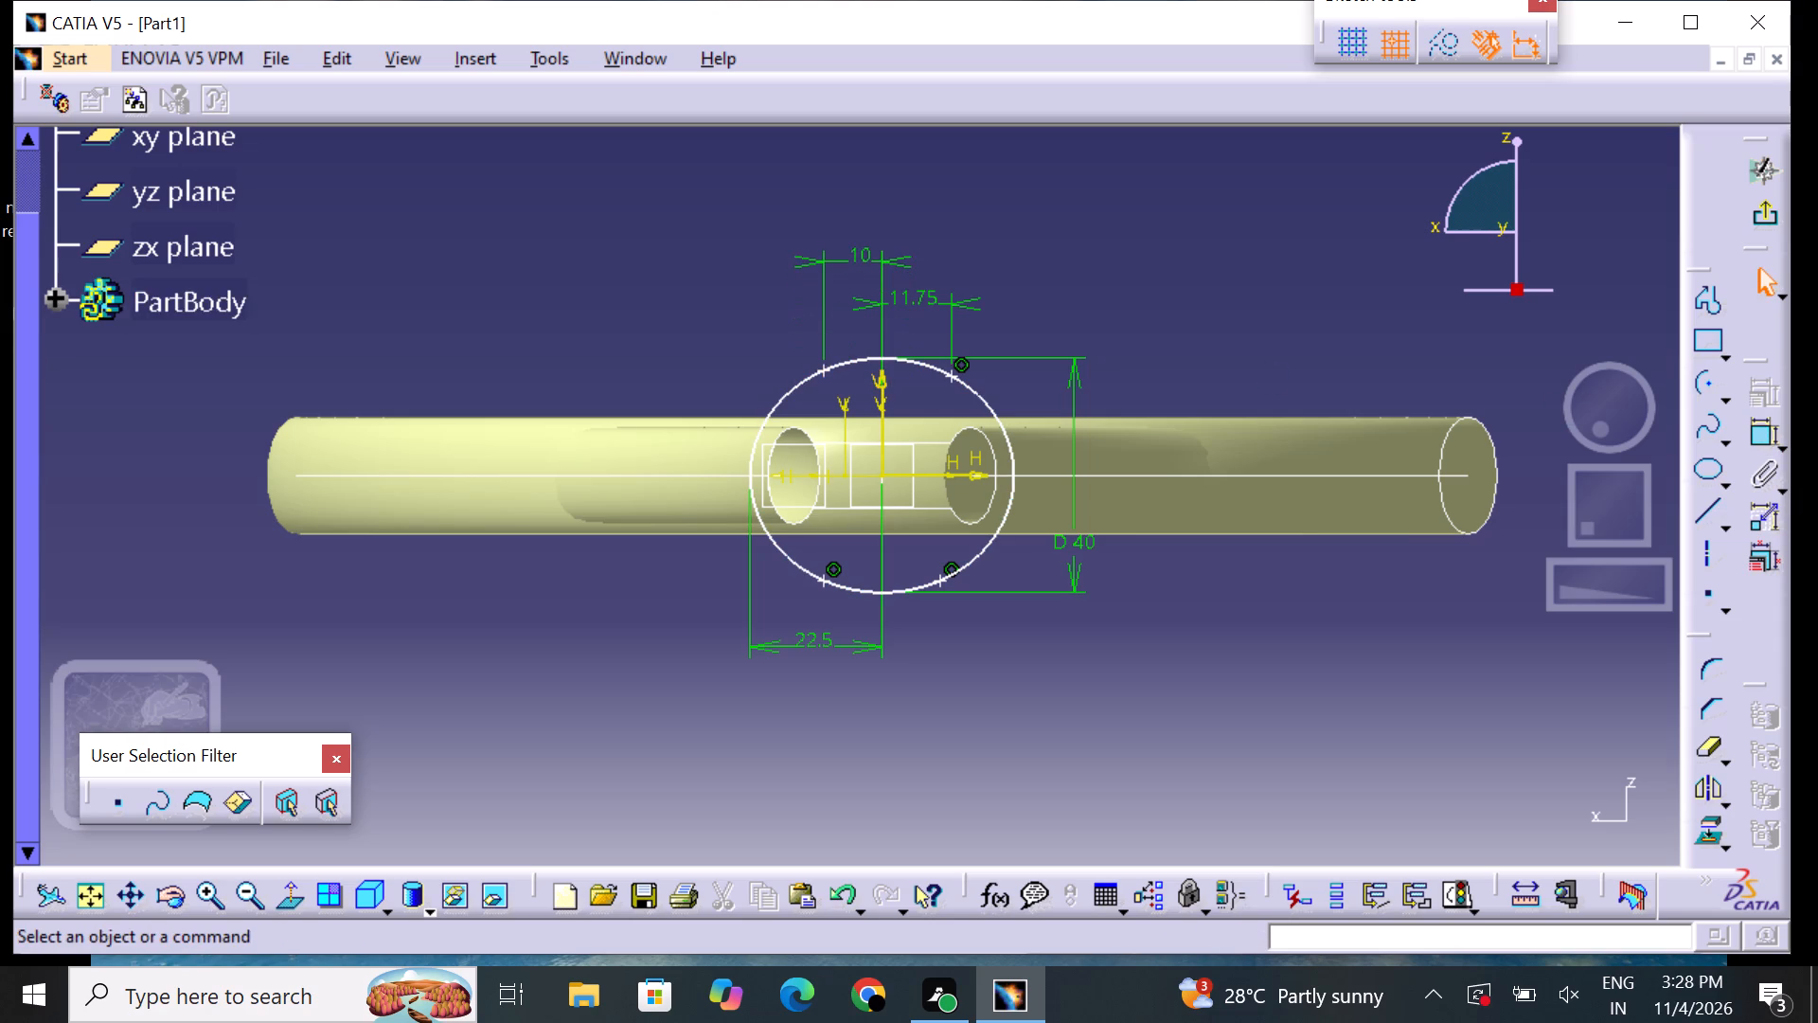
{"action": "double_click", "coordinate": [861, 254]}
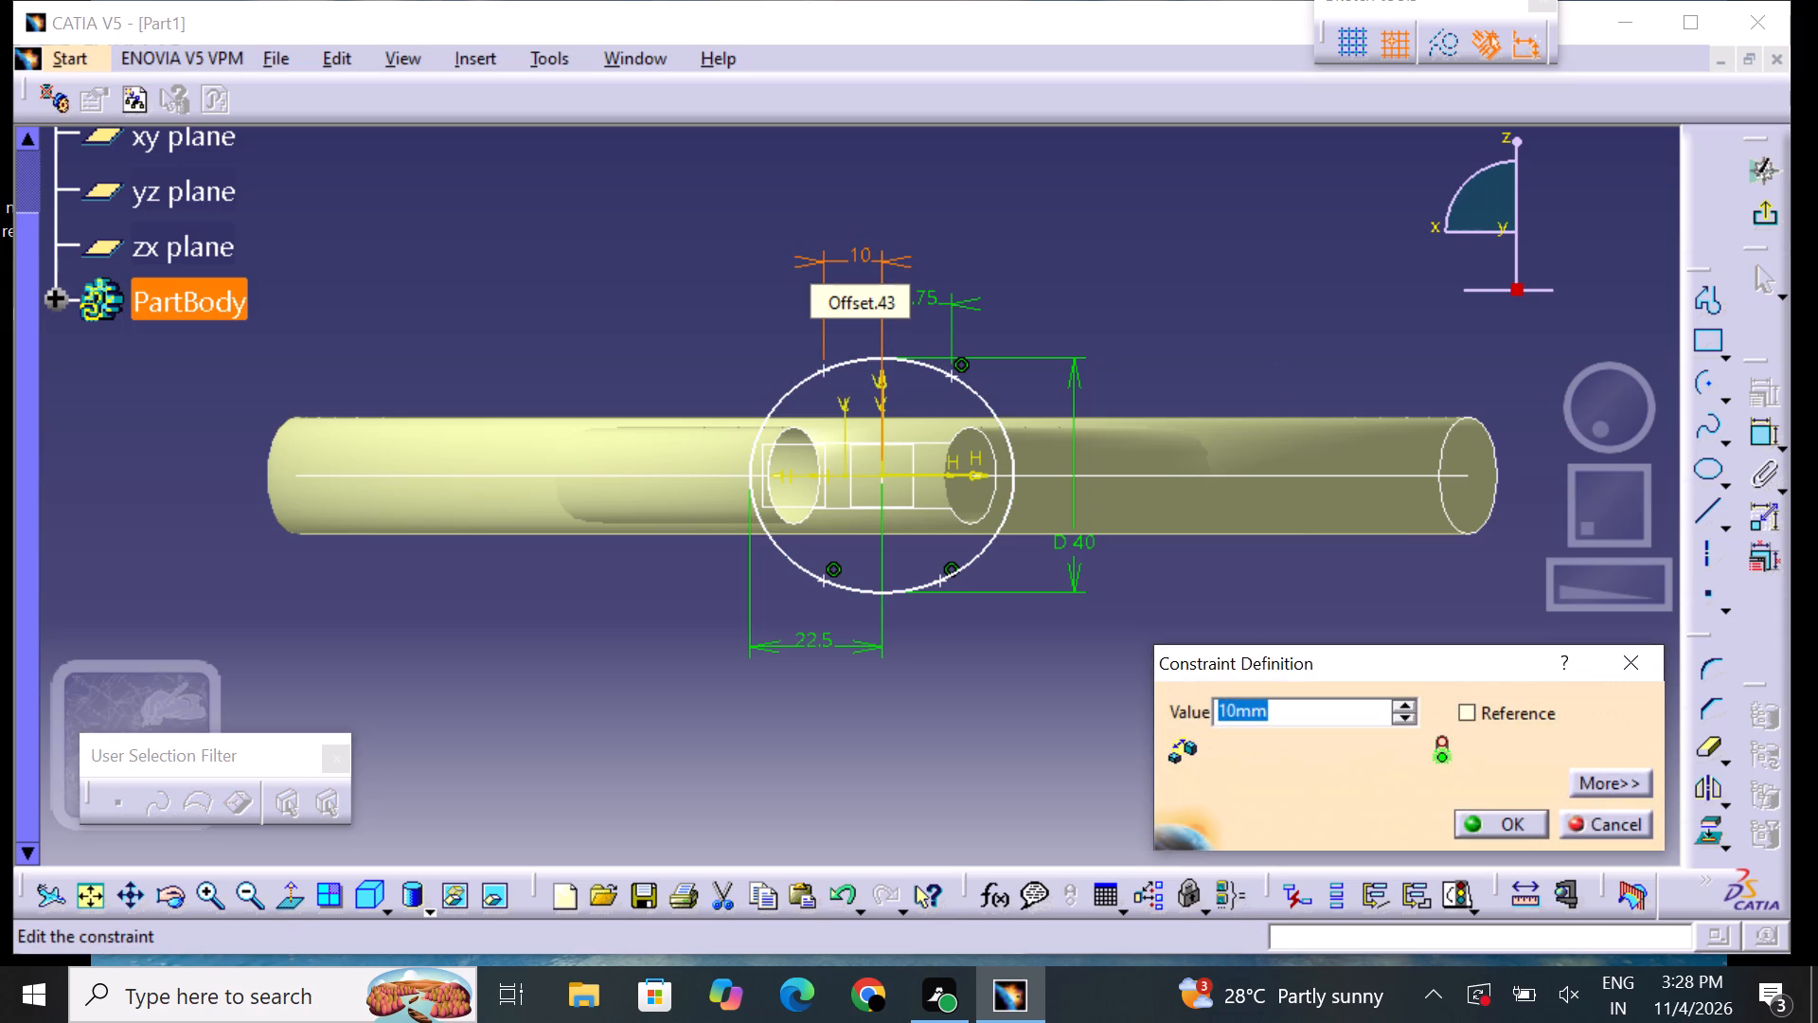
{"action": "key", "text": "BackSpace"}
{"action": "type", "text": "11"}
{"action": "type", "text": ".75"}
{"action": "key", "text": "Return"}
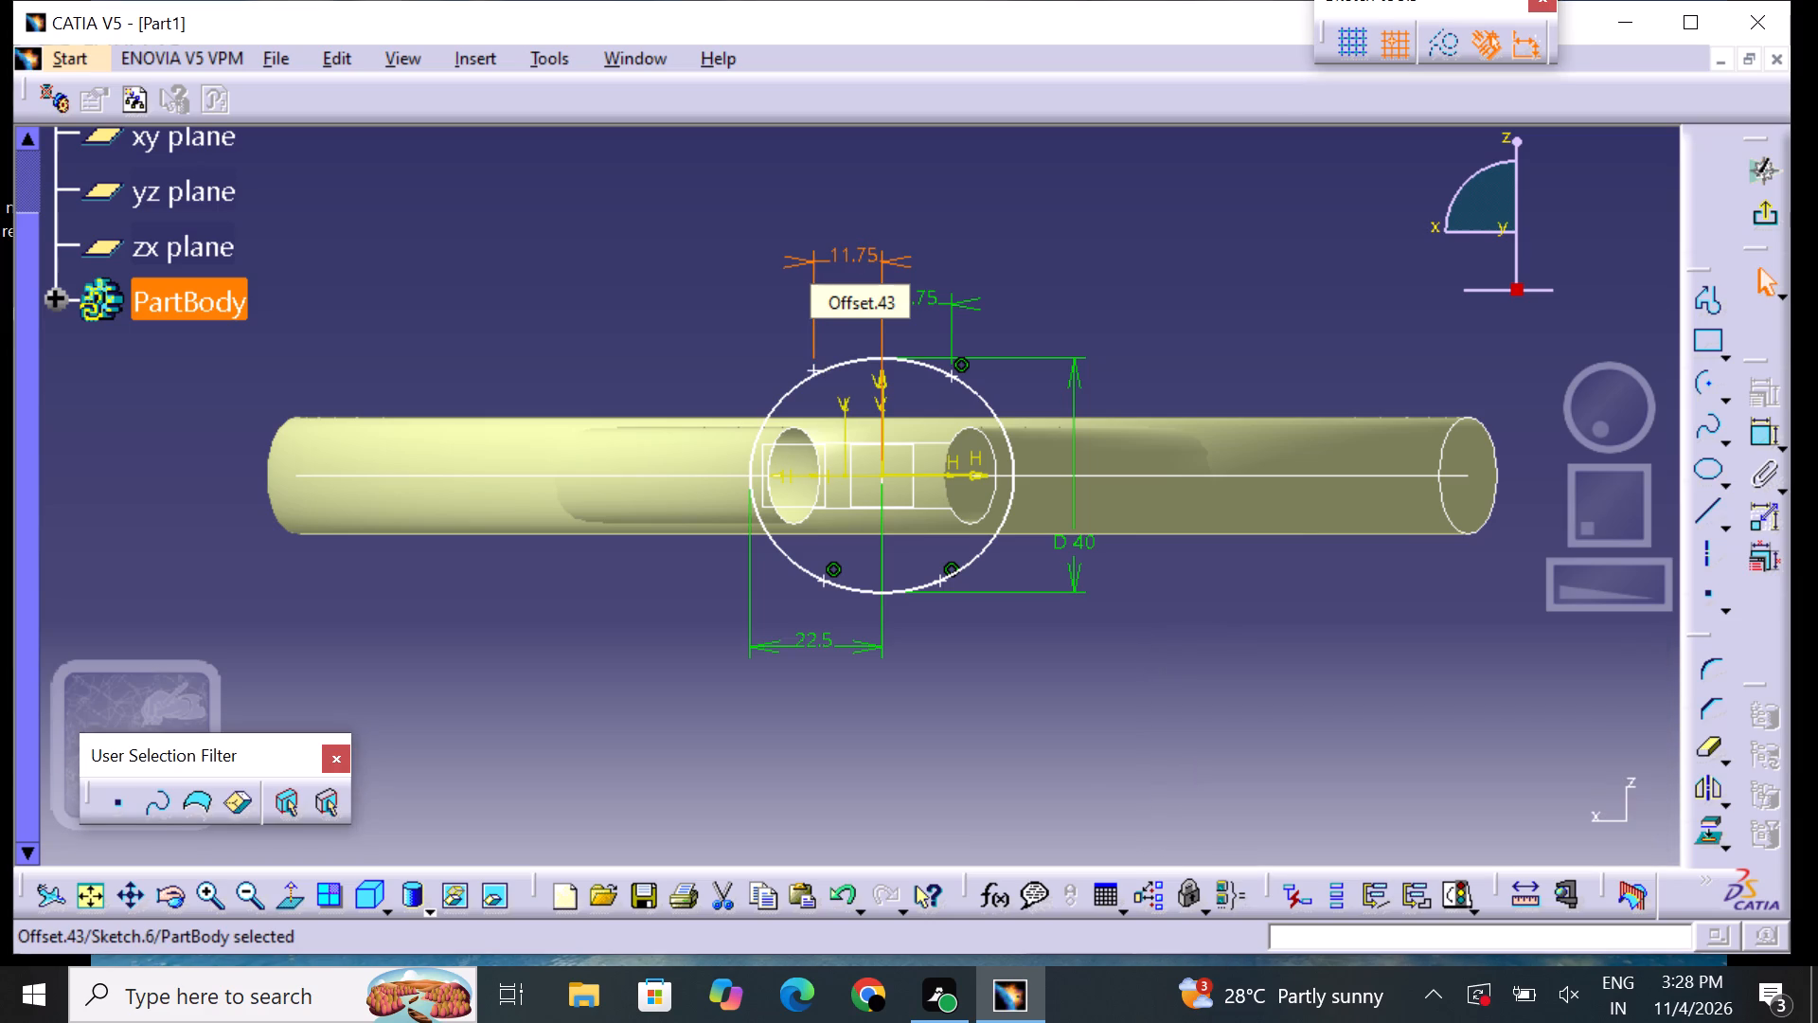
{"action": "left_click_drag", "start_coordinate": [860, 253], "coordinate": [850, 274]}
{"action": "left_click", "coordinate": [878, 216]}
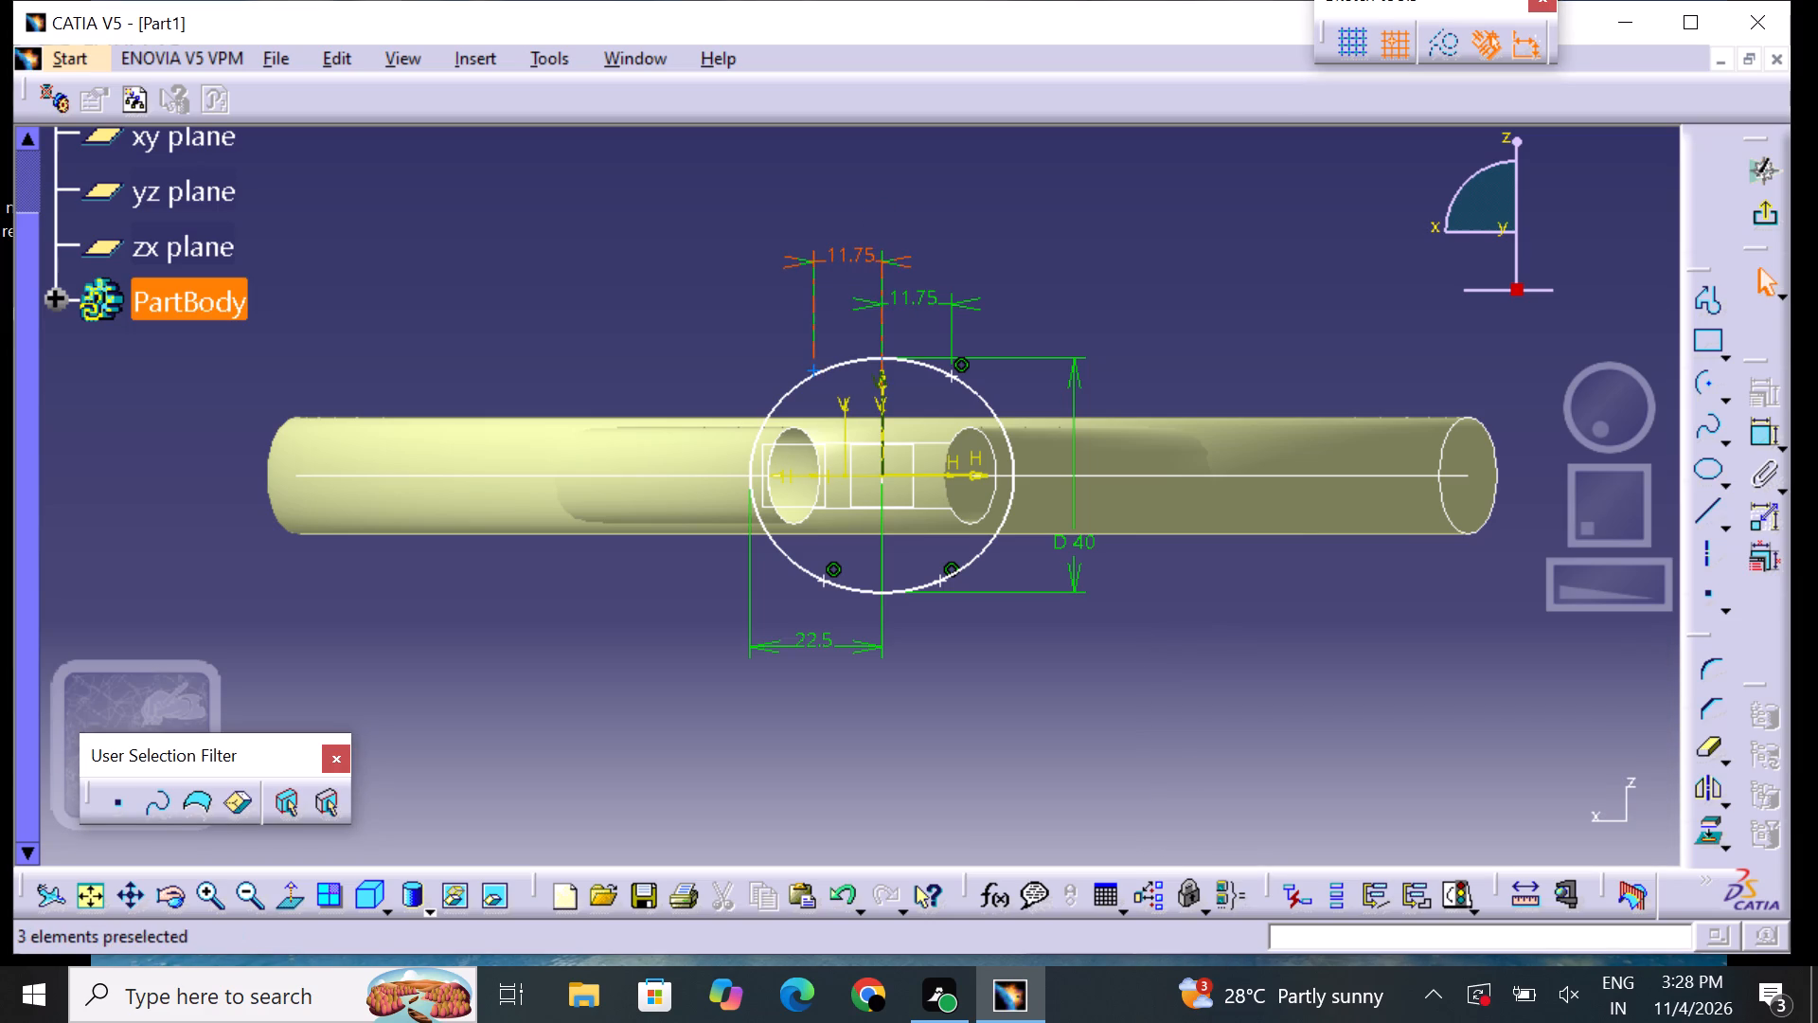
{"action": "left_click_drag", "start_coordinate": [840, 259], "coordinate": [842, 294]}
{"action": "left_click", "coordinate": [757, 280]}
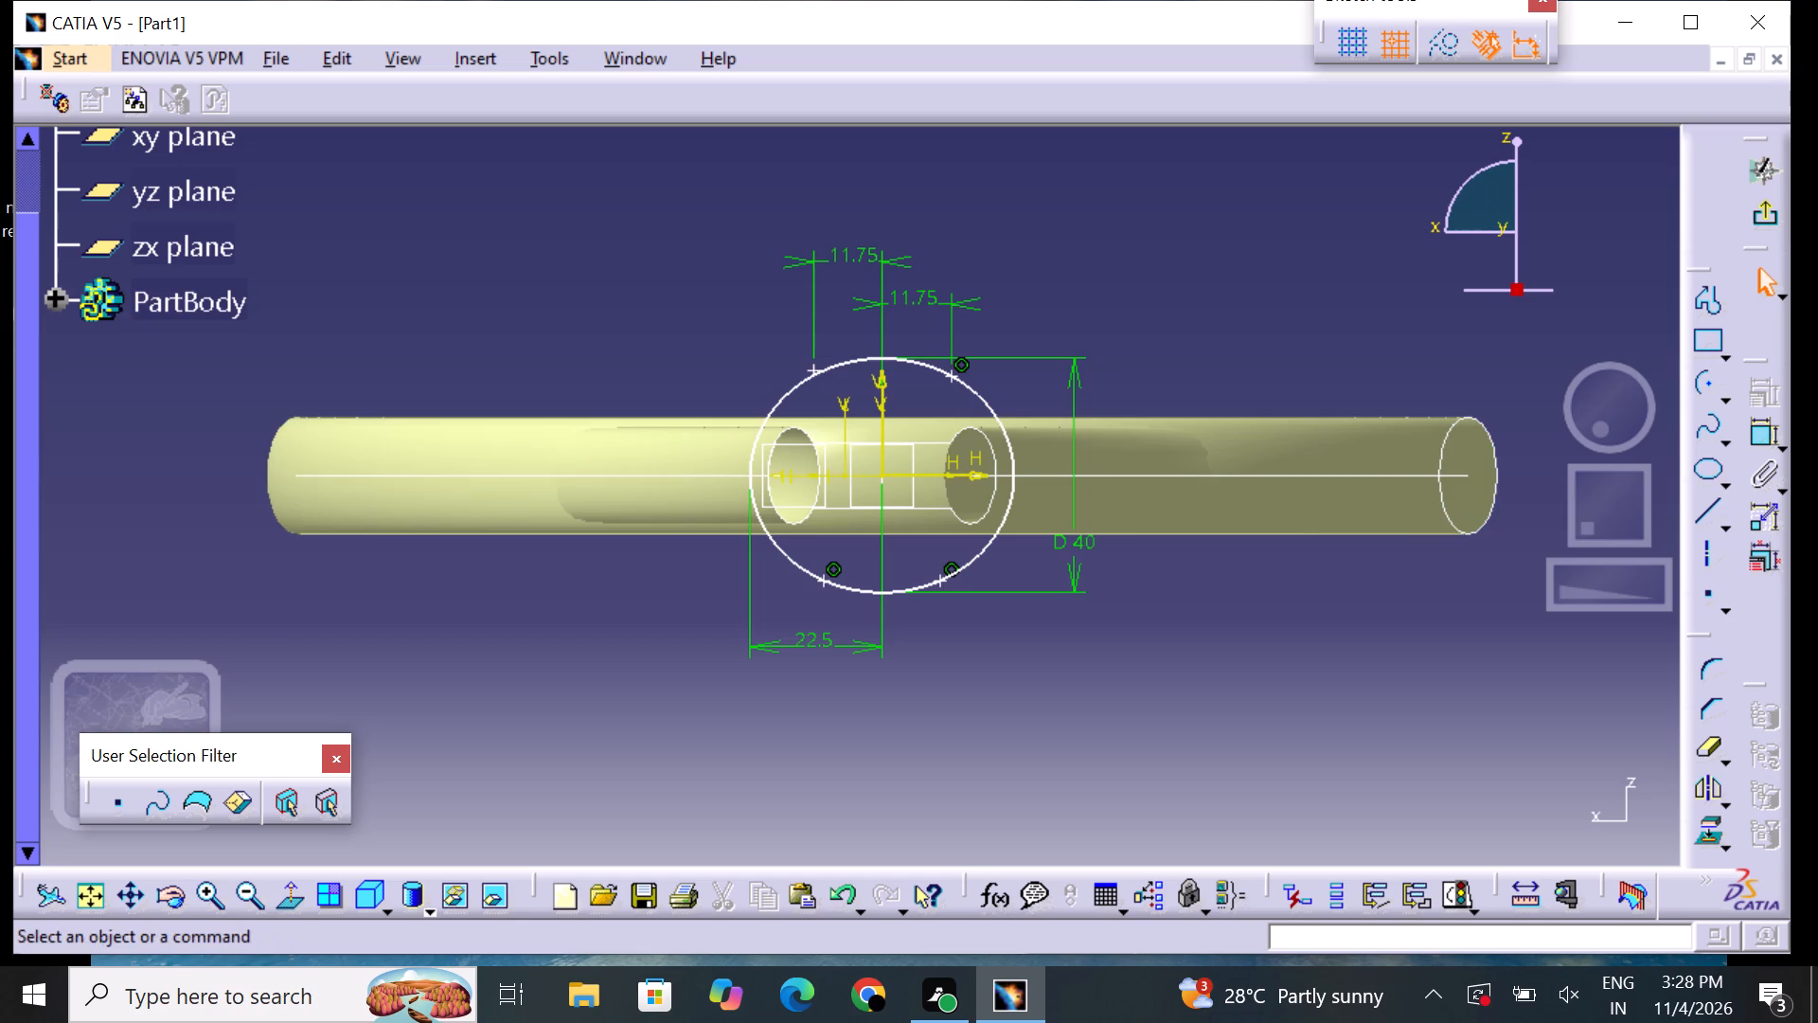
Dimension the ellipse's lower-left point from the vertical axis, placing the dimension below the ellipse.
{"action": "left_click", "coordinate": [1766, 444]}
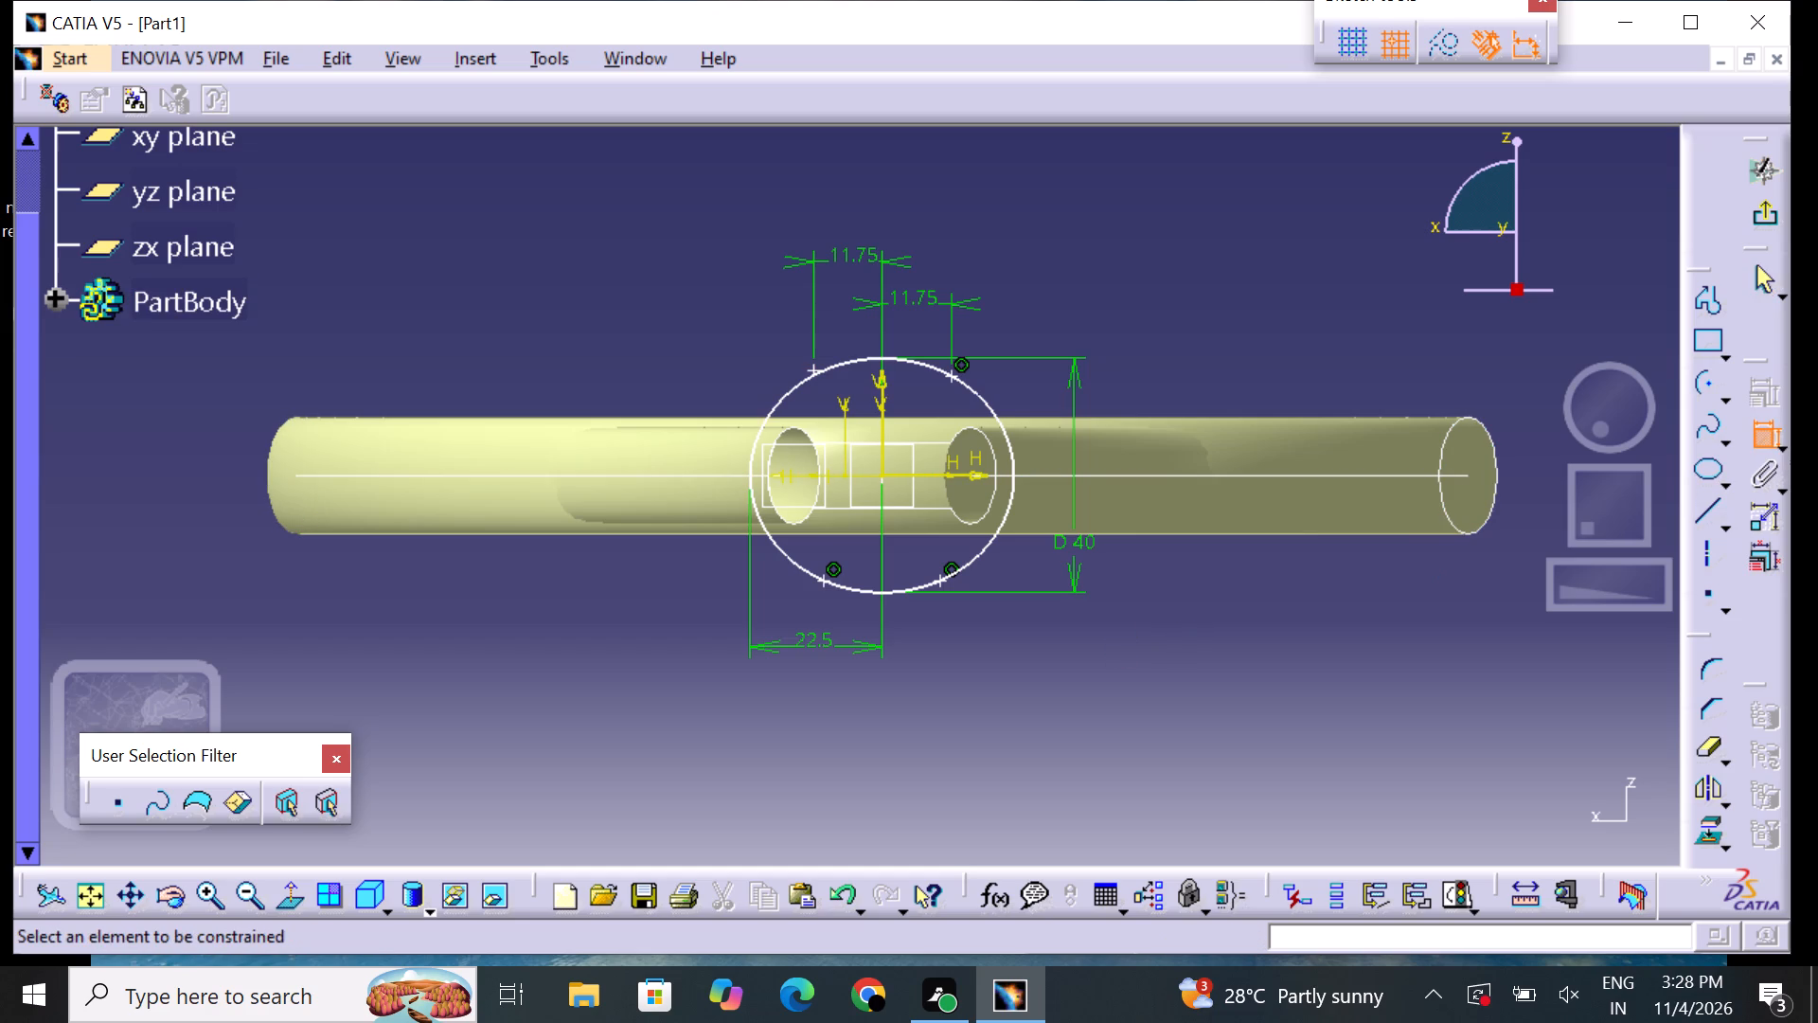
{"action": "left_click", "coordinate": [821, 582]}
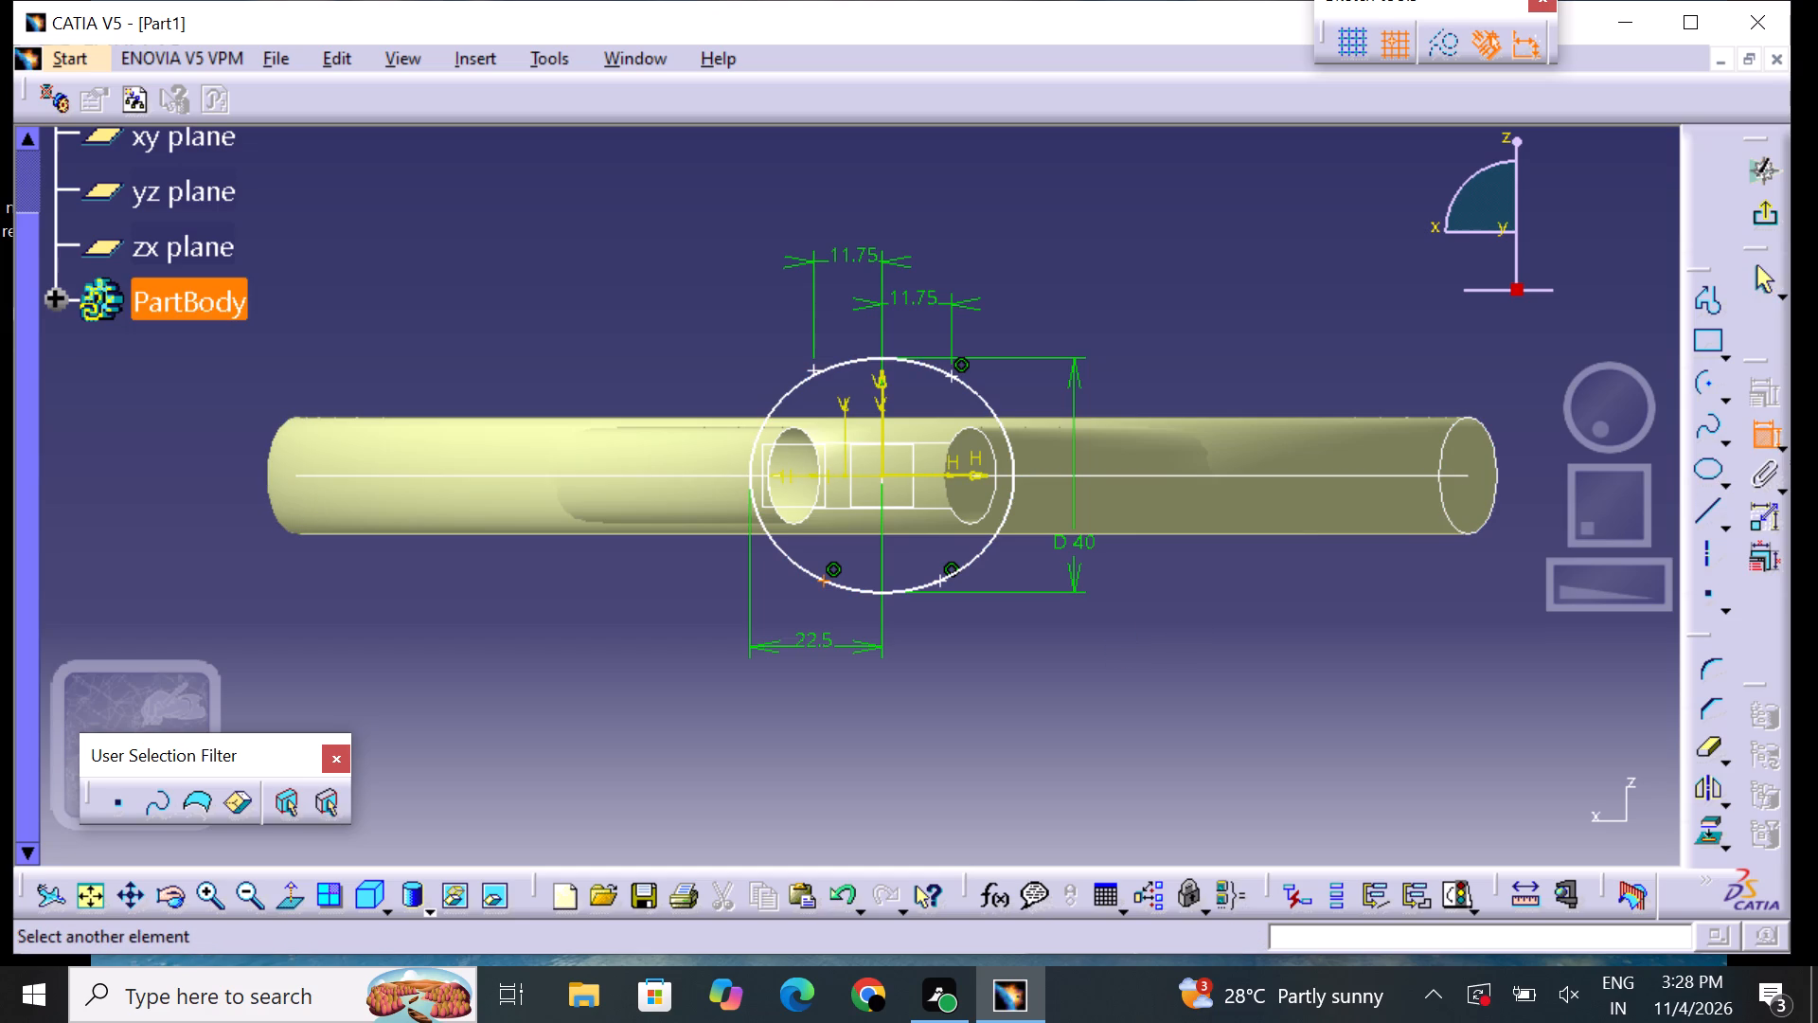
{"action": "left_click", "coordinate": [887, 458]}
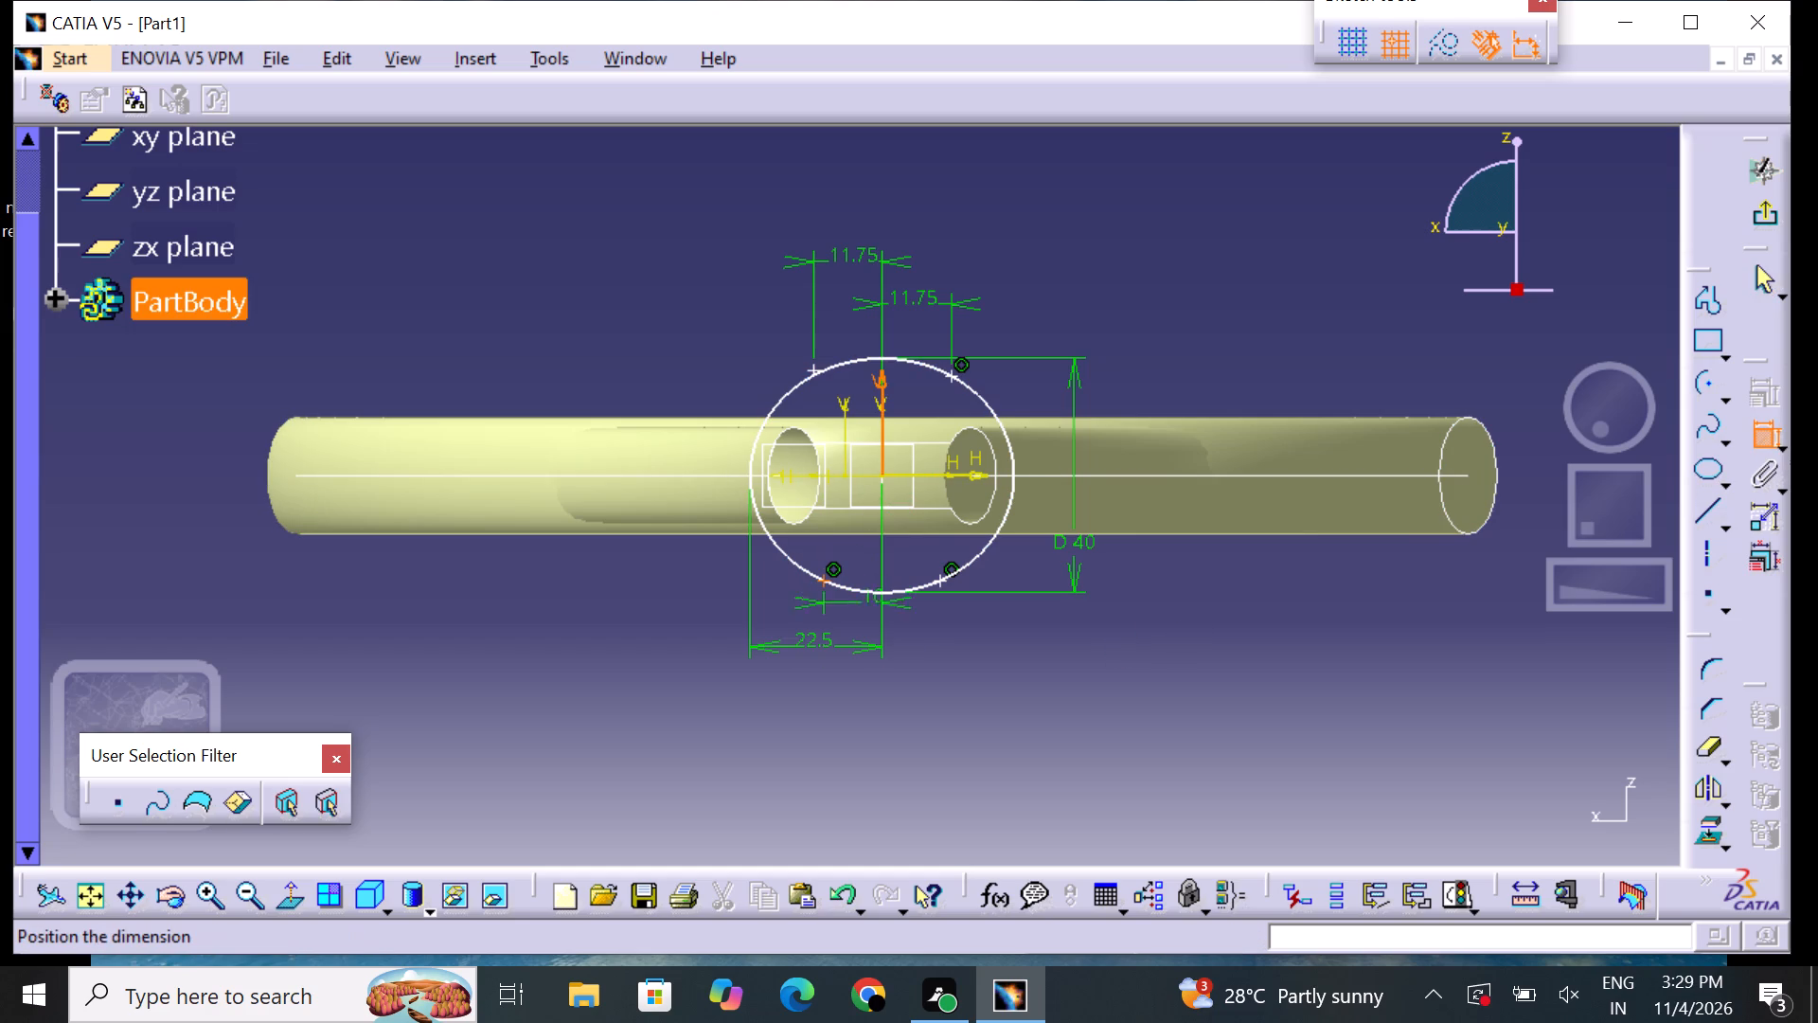
{"action": "left_click", "coordinate": [839, 692]}
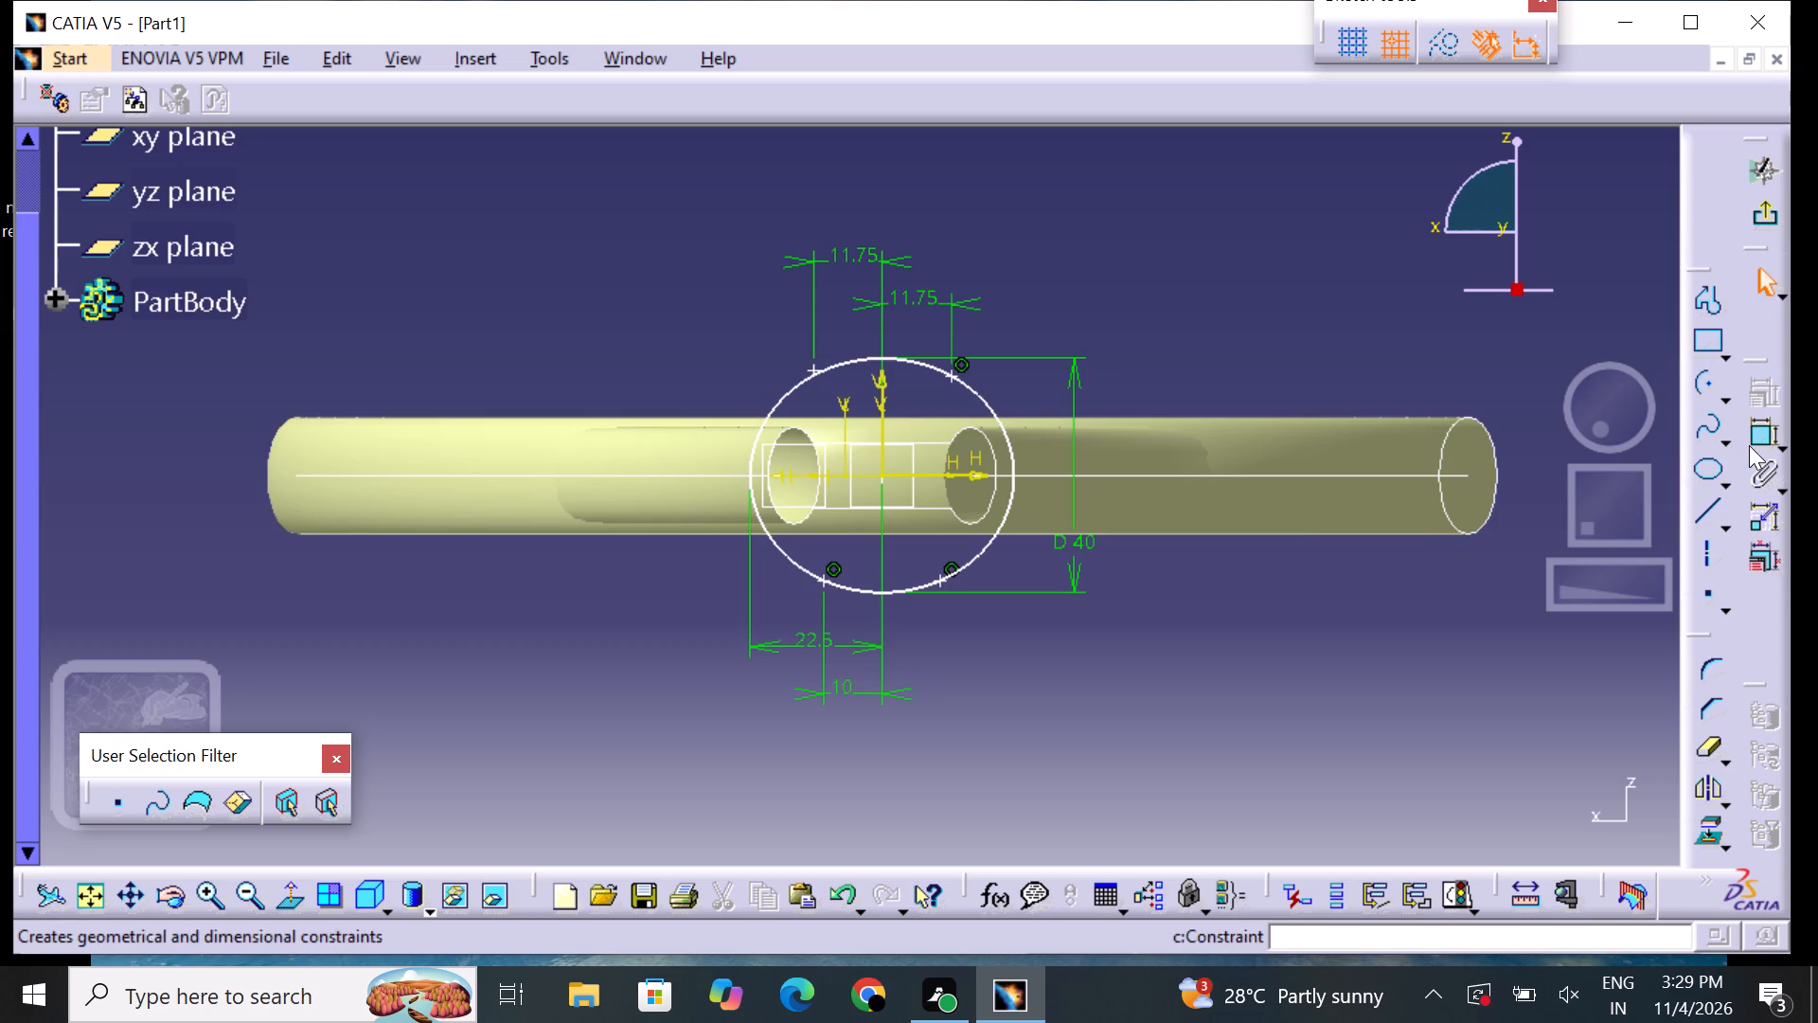
Dimension the ellipse's lower-right point from the vertical axis below the ellipse and set the distance to 11.75 mm.
{"action": "left_click", "coordinate": [1759, 431]}
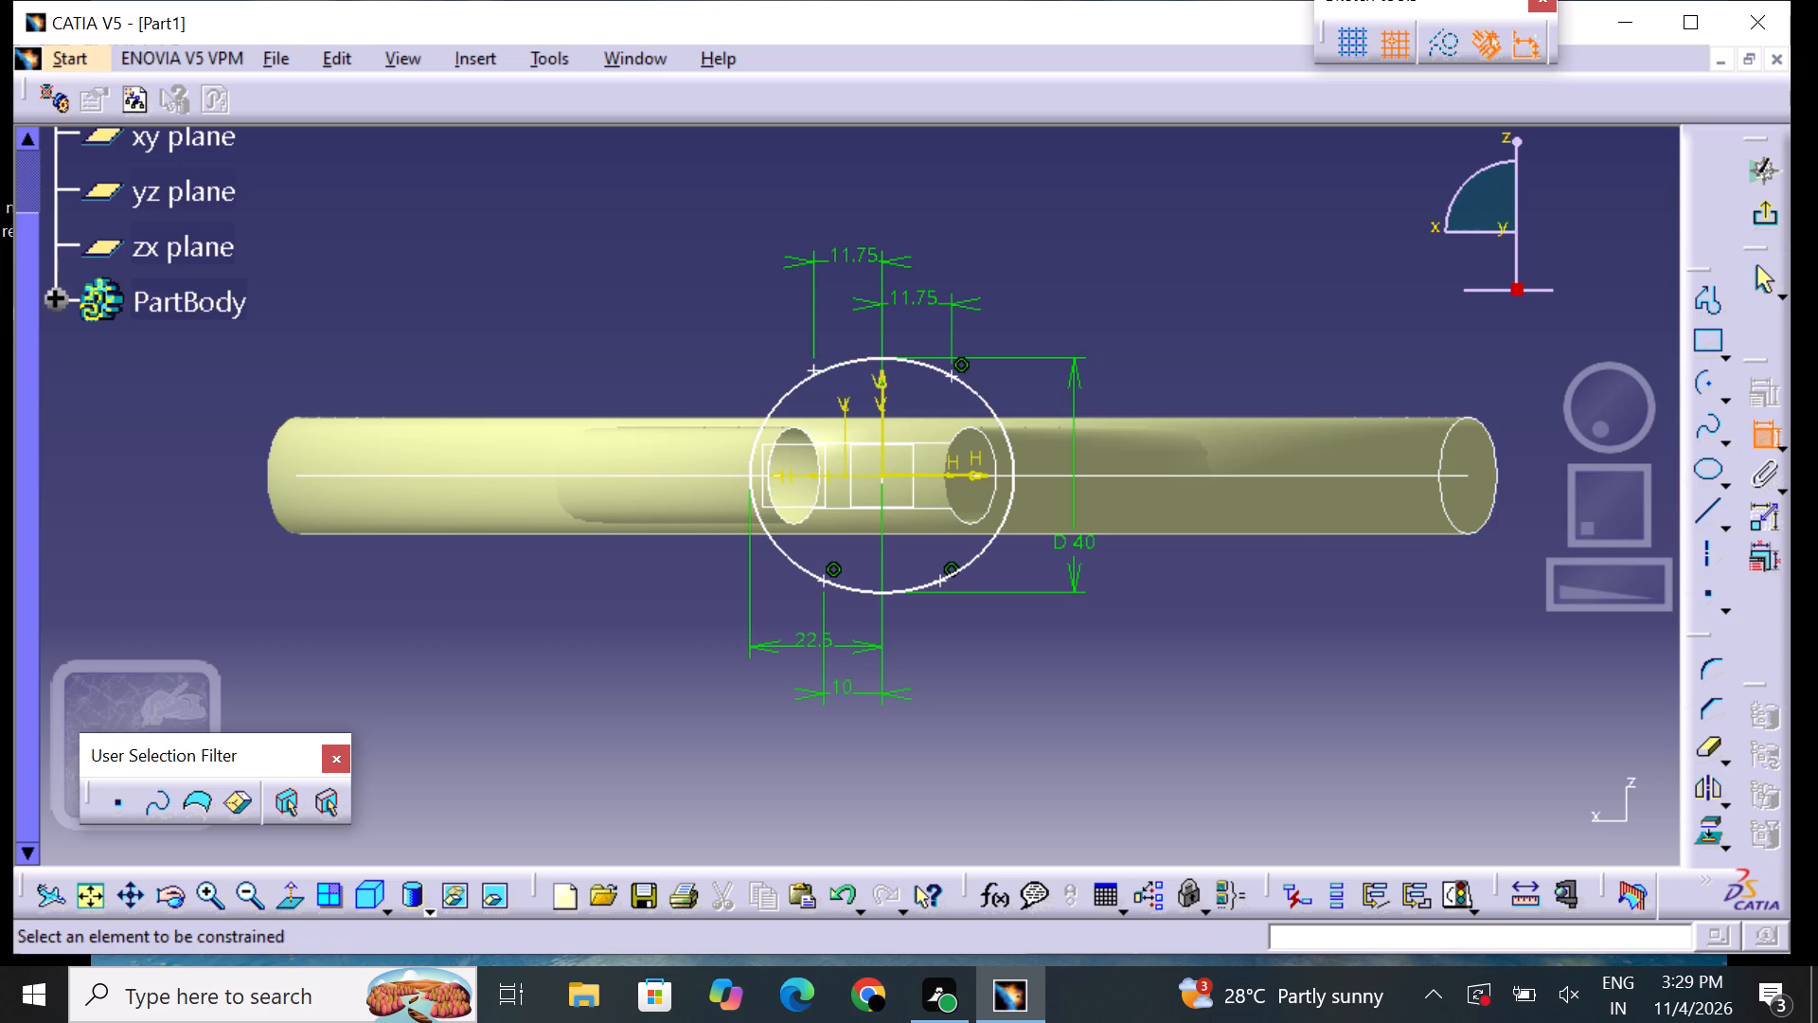
{"action": "left_click", "coordinate": [883, 460]}
{"action": "left_click", "coordinate": [939, 582]}
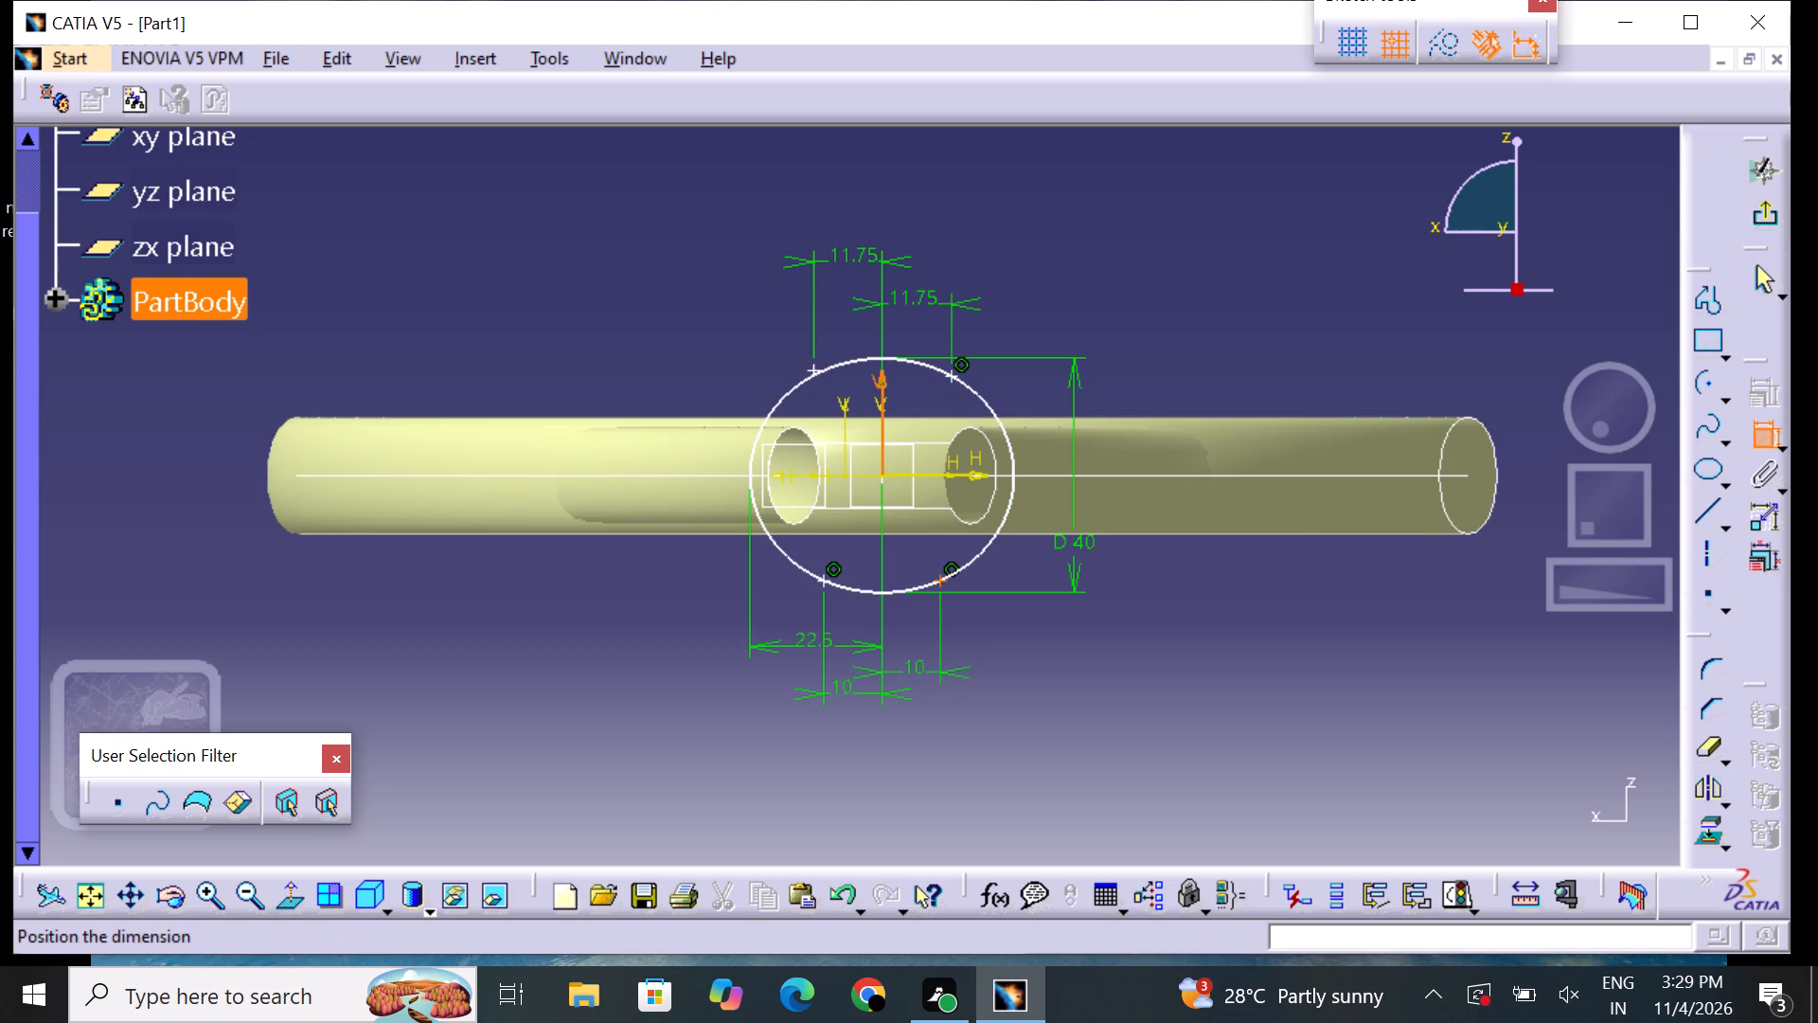
{"action": "left_click", "coordinate": [914, 672]}
{"action": "double_click", "coordinate": [920, 665]}
{"action": "key", "text": "BackSpace"}
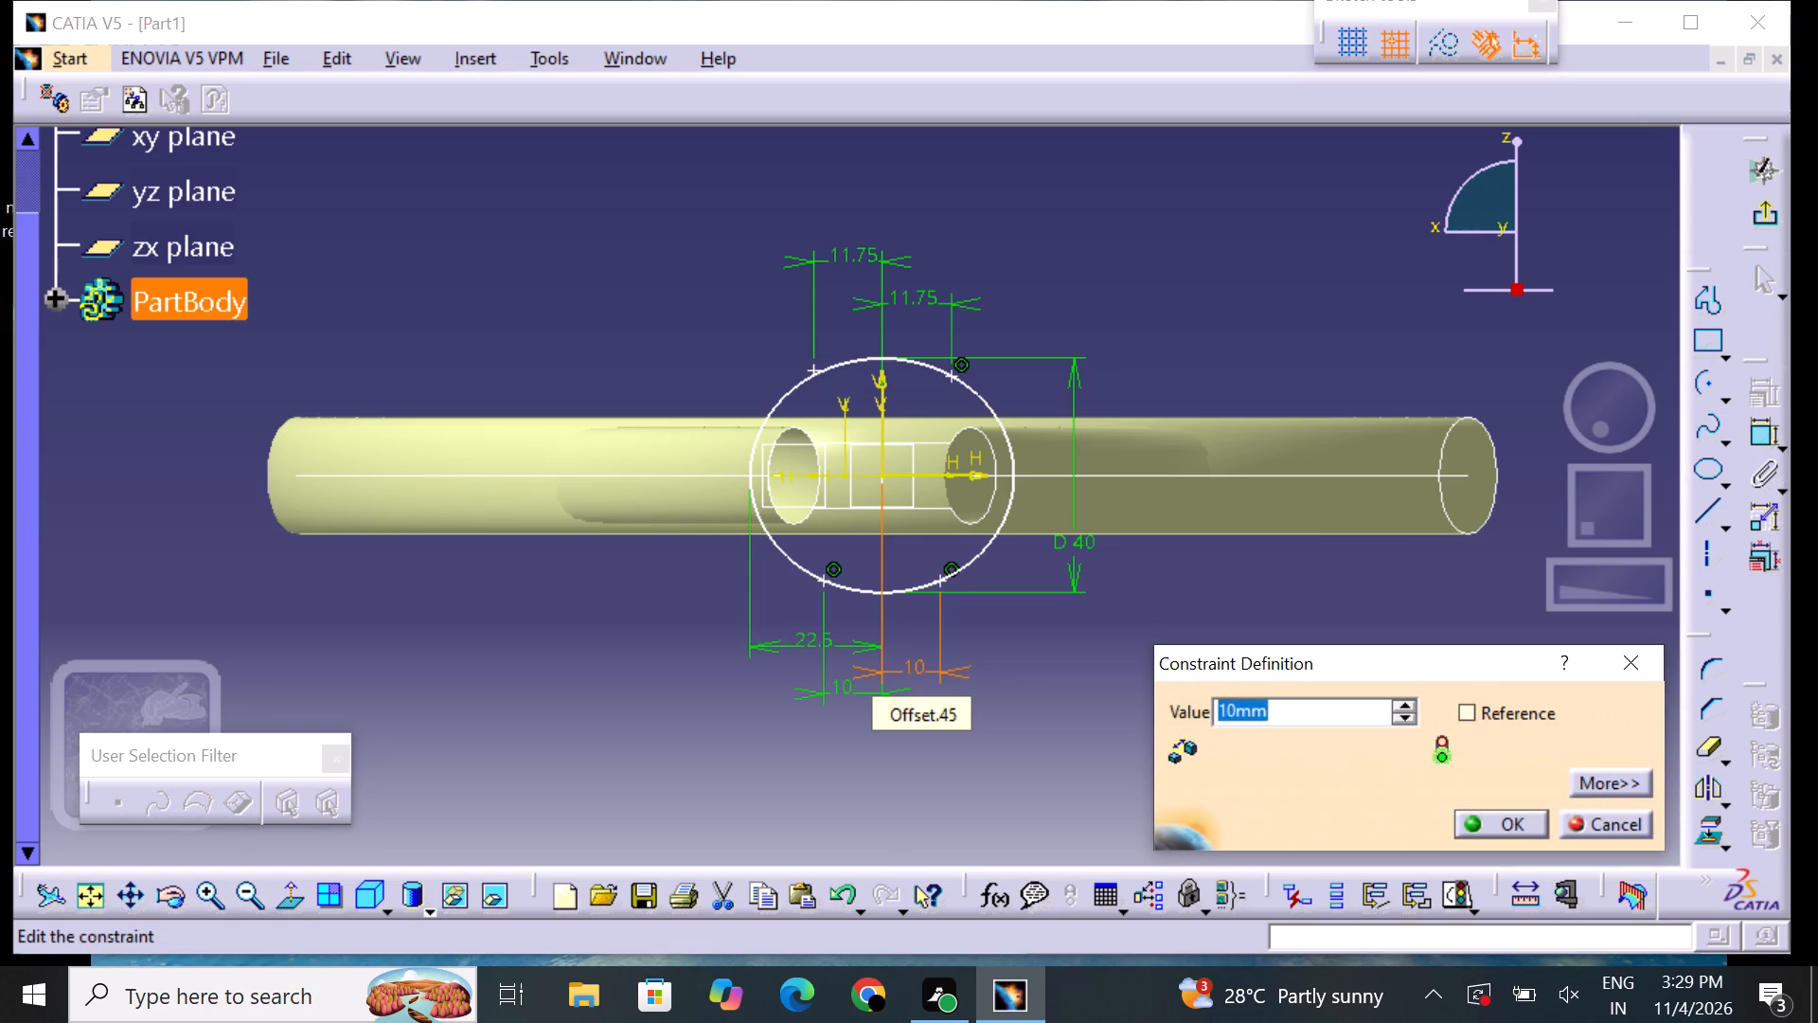
{"action": "type", "text": "11"}
{"action": "type", "text": ".75"}
{"action": "key", "text": "Return"}
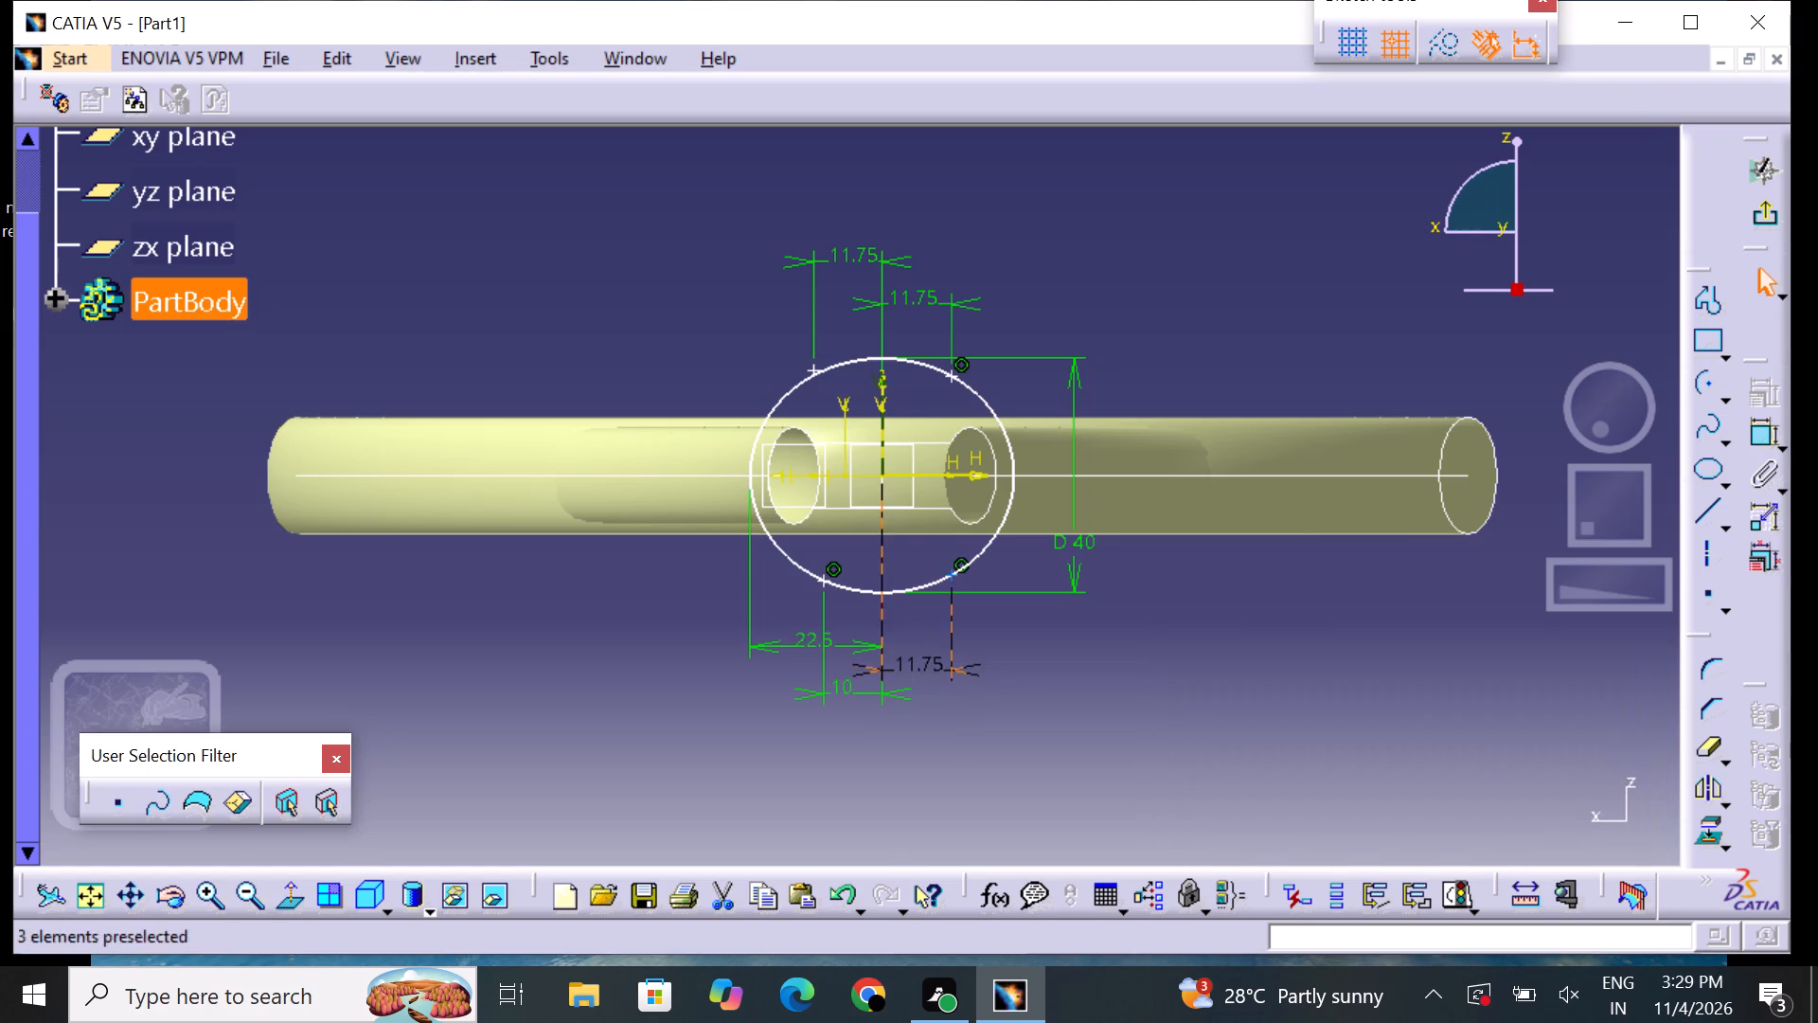
{"action": "left_click", "coordinate": [914, 758]}
Set the lower-left point's distance from the vertical axis to 11.75 mm and exit the sketch.
{"action": "double_click", "coordinate": [847, 691]}
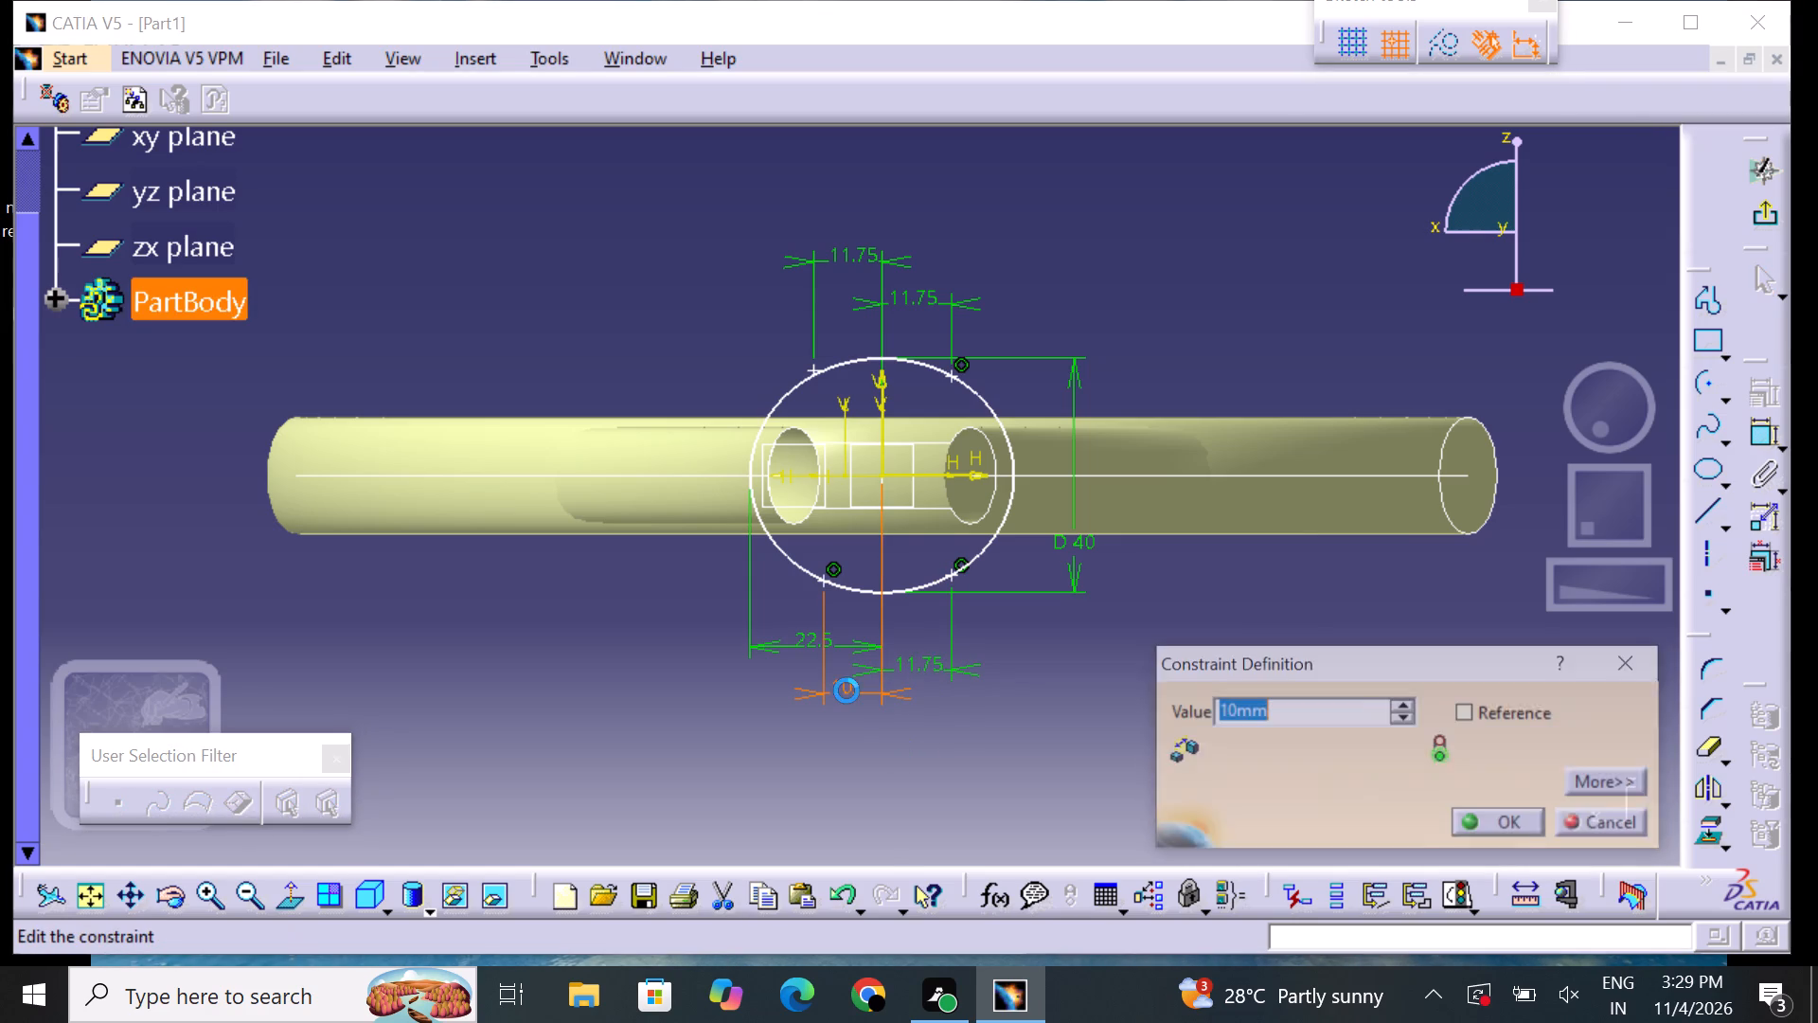
{"action": "key", "text": "BackSpace"}
{"action": "type", "text": "11"}
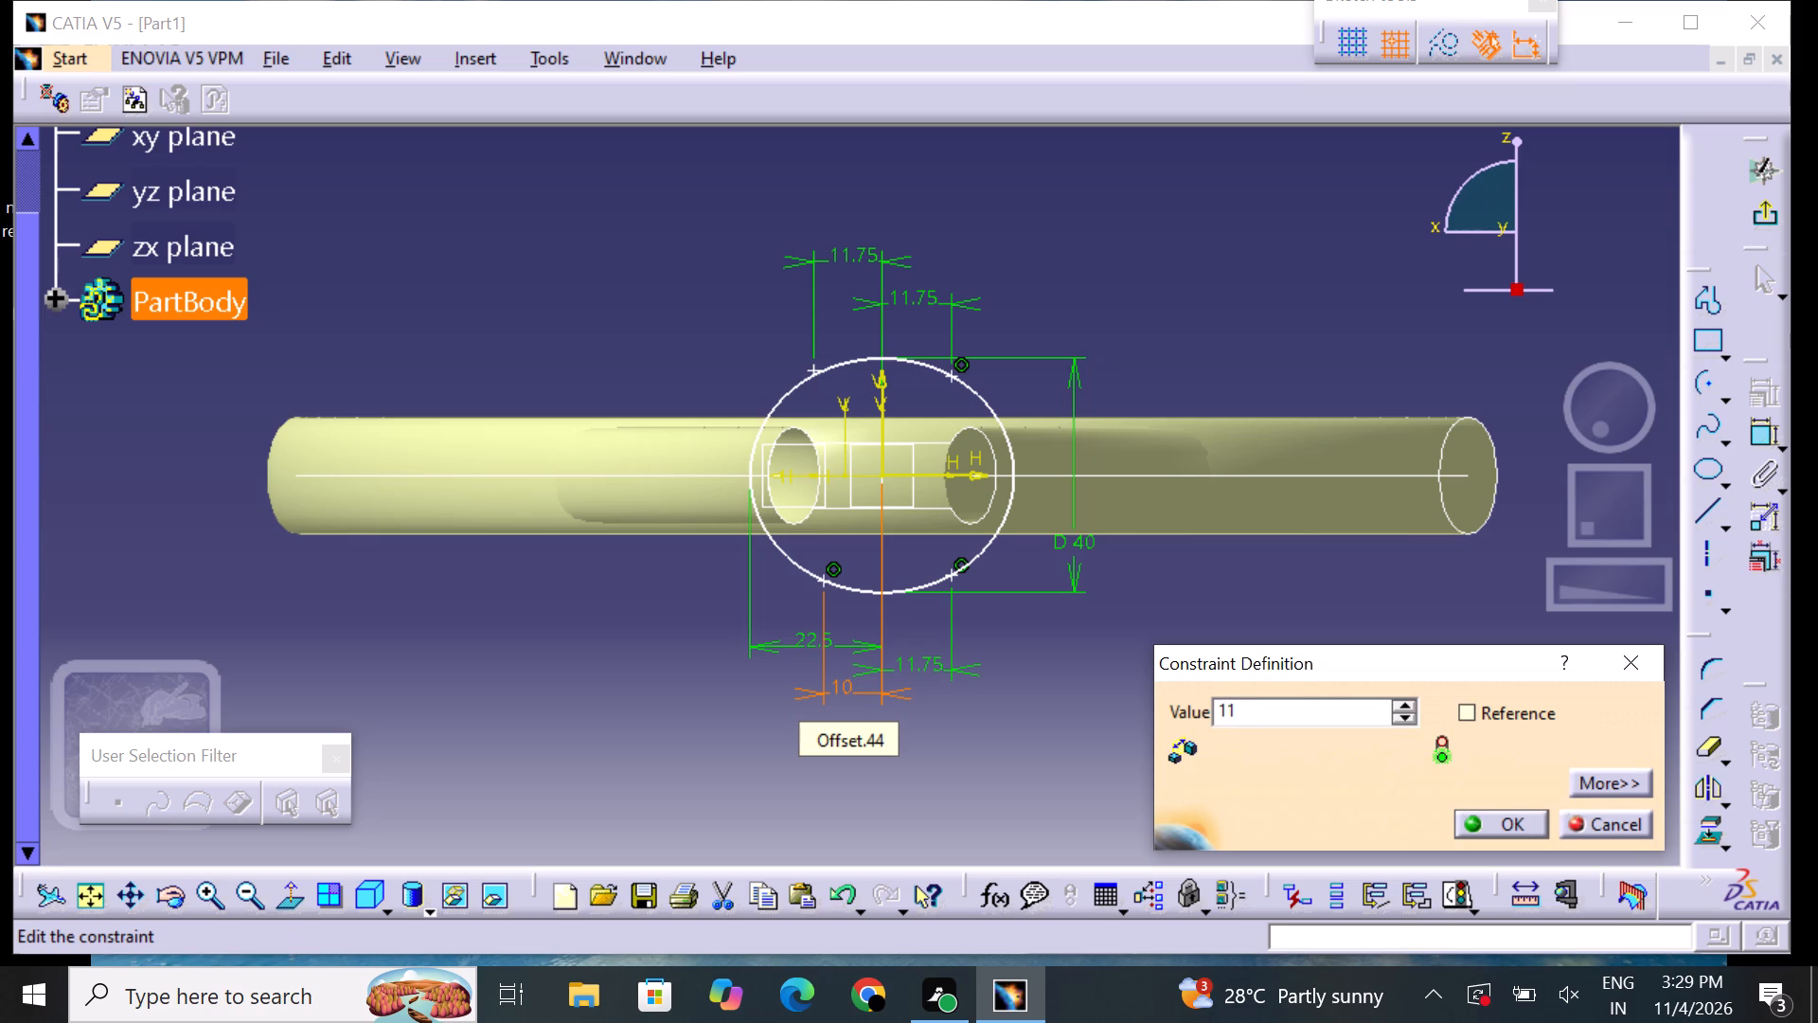
{"action": "type", "text": ".7"}
{"action": "key", "text": "5"}
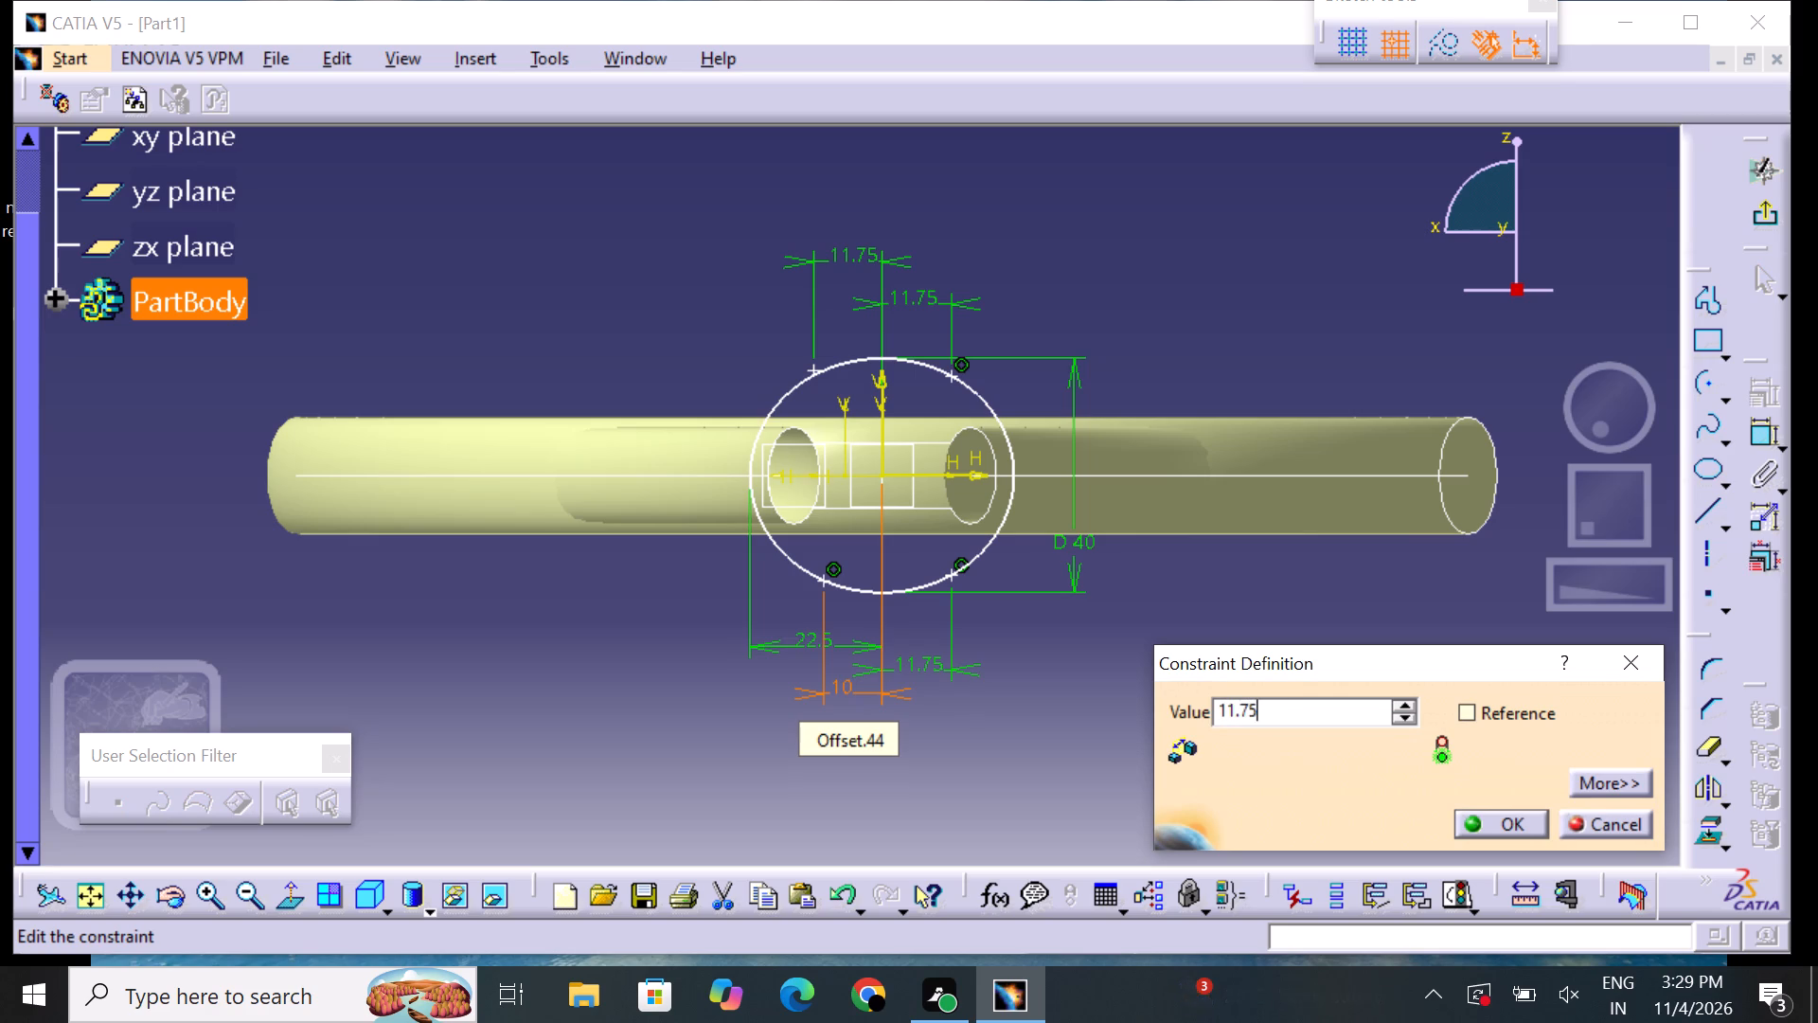
{"action": "key", "text": "Return"}
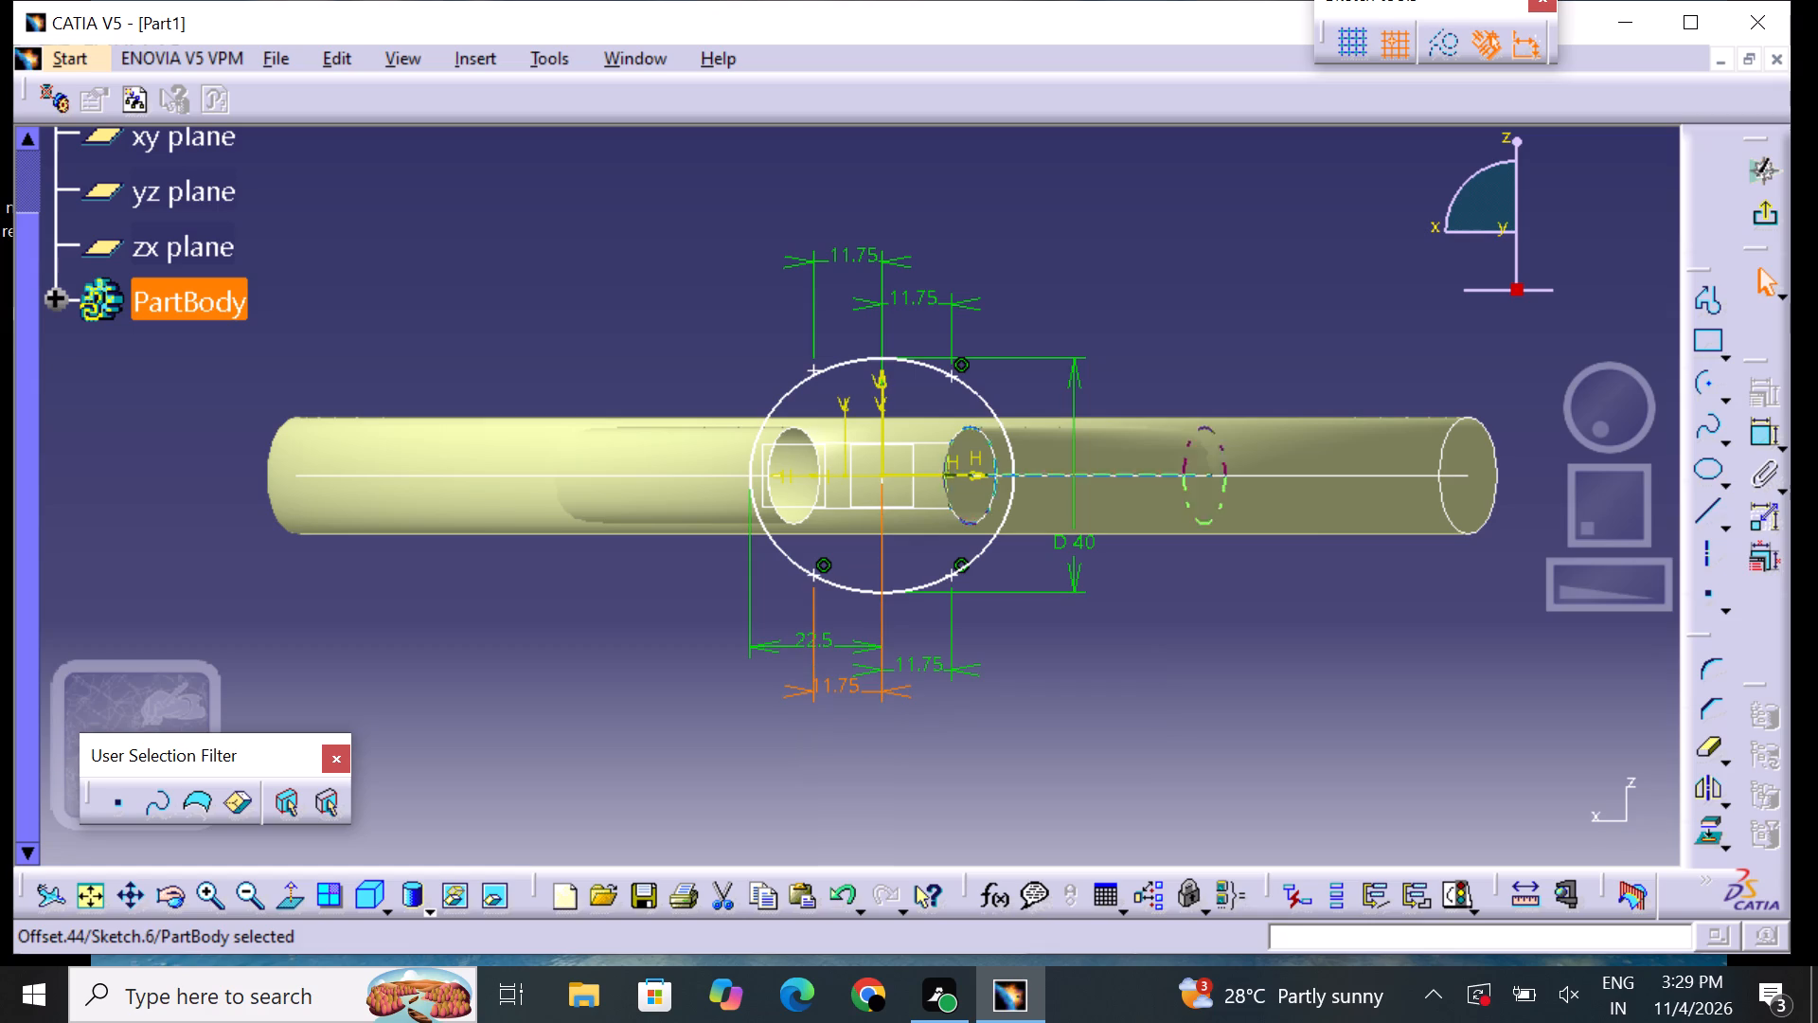
{"action": "left_click", "coordinate": [1765, 224]}
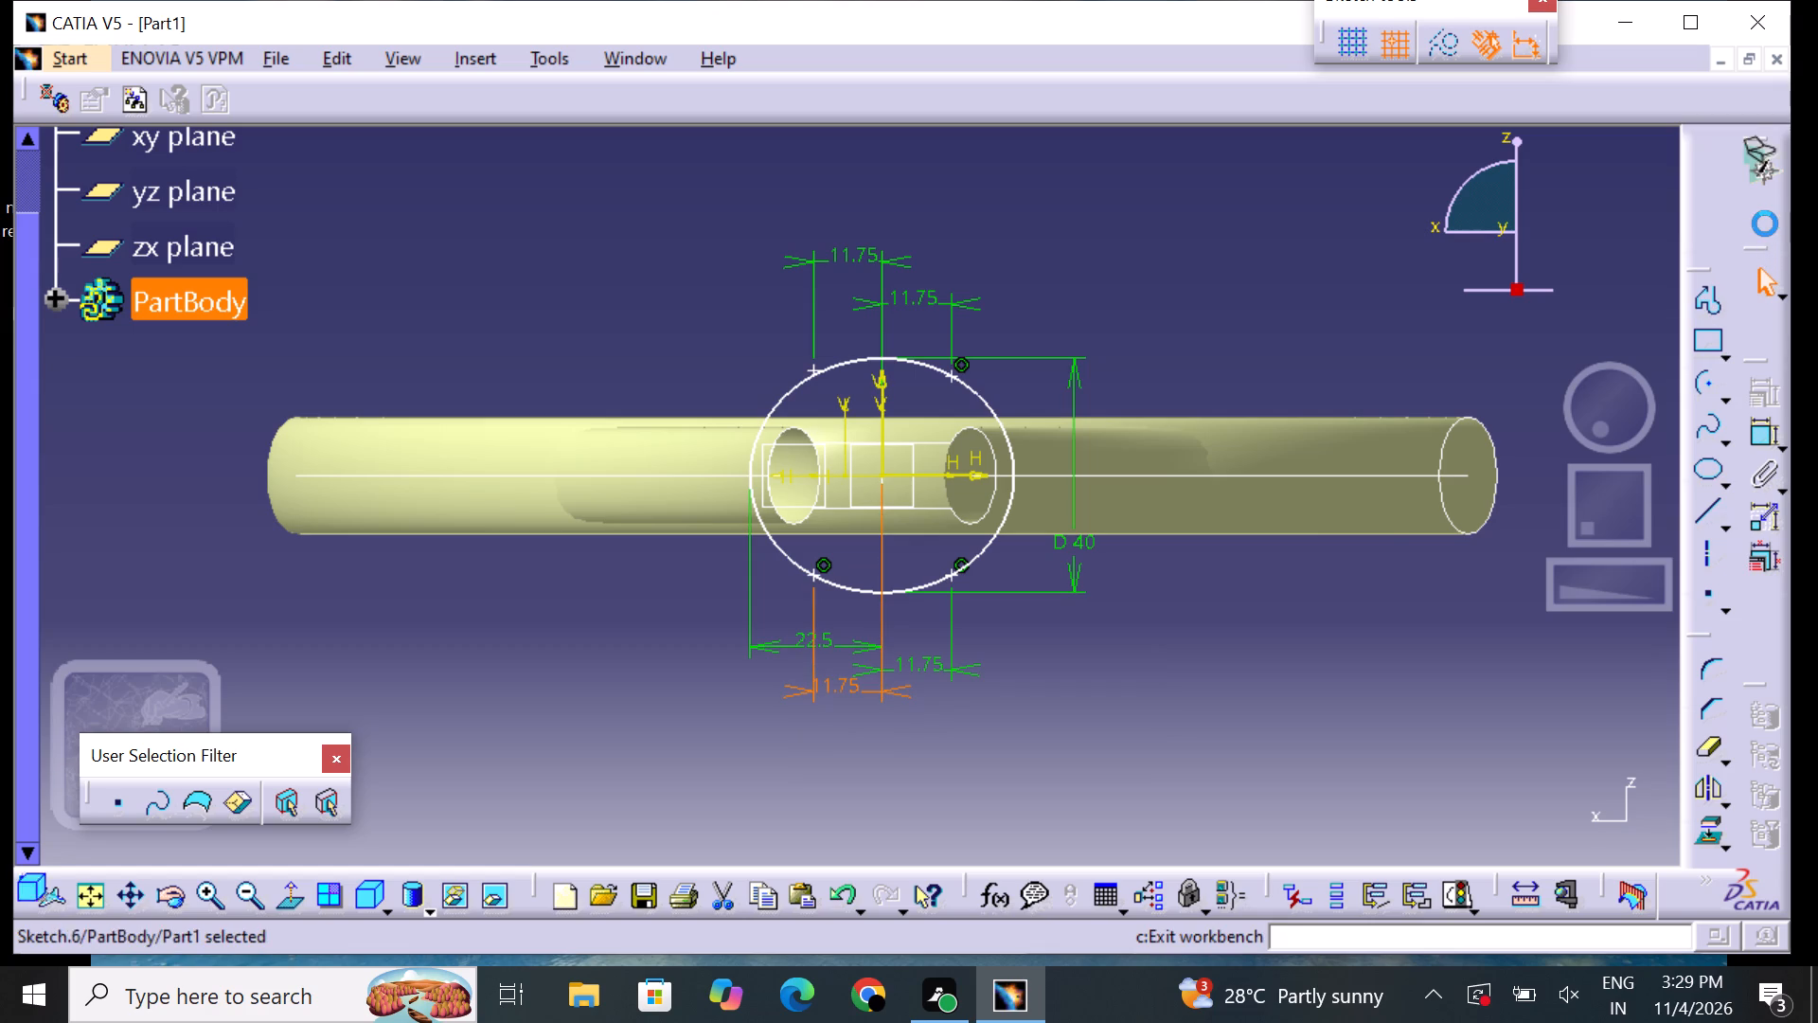
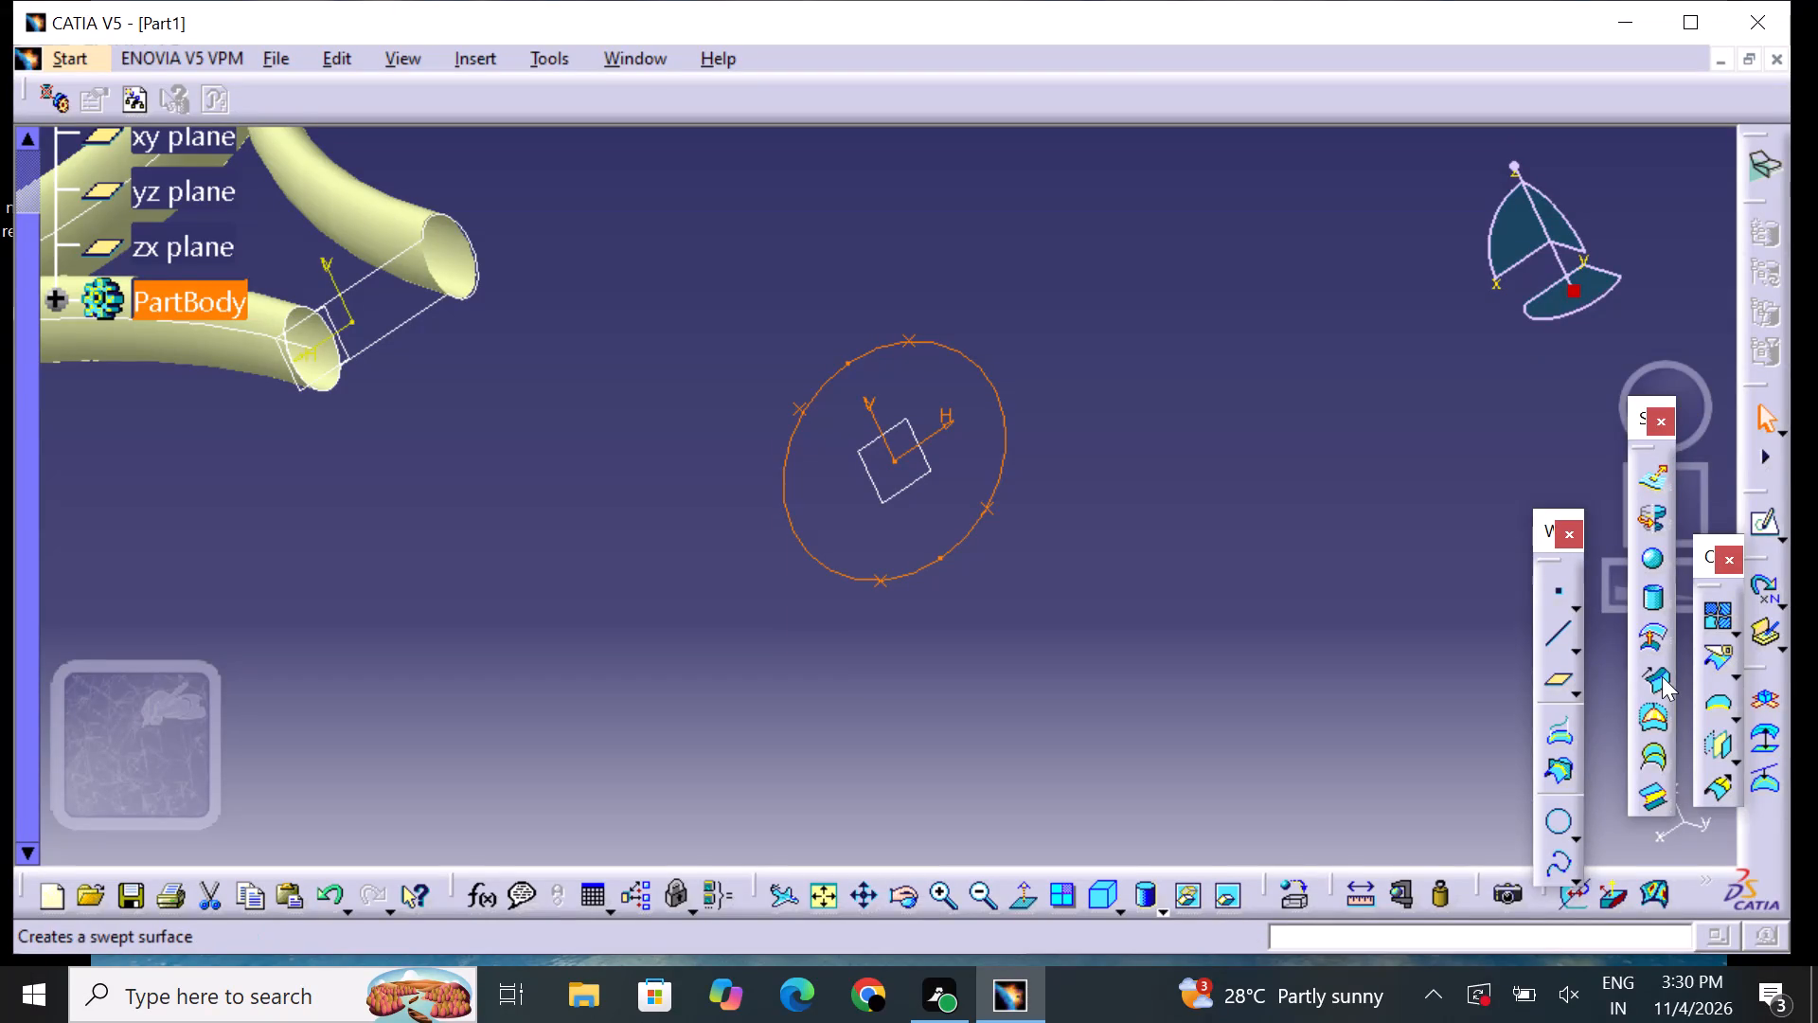
Start a Multi-Sections Surface using the Sketch.5 profile between the tube ends and the Sketch.6 ellipse as sections.
{"action": "left_click_drag", "start_coordinate": [1653, 766], "coordinate": [1675, 723]}
{"action": "left_click", "coordinate": [1659, 759]}
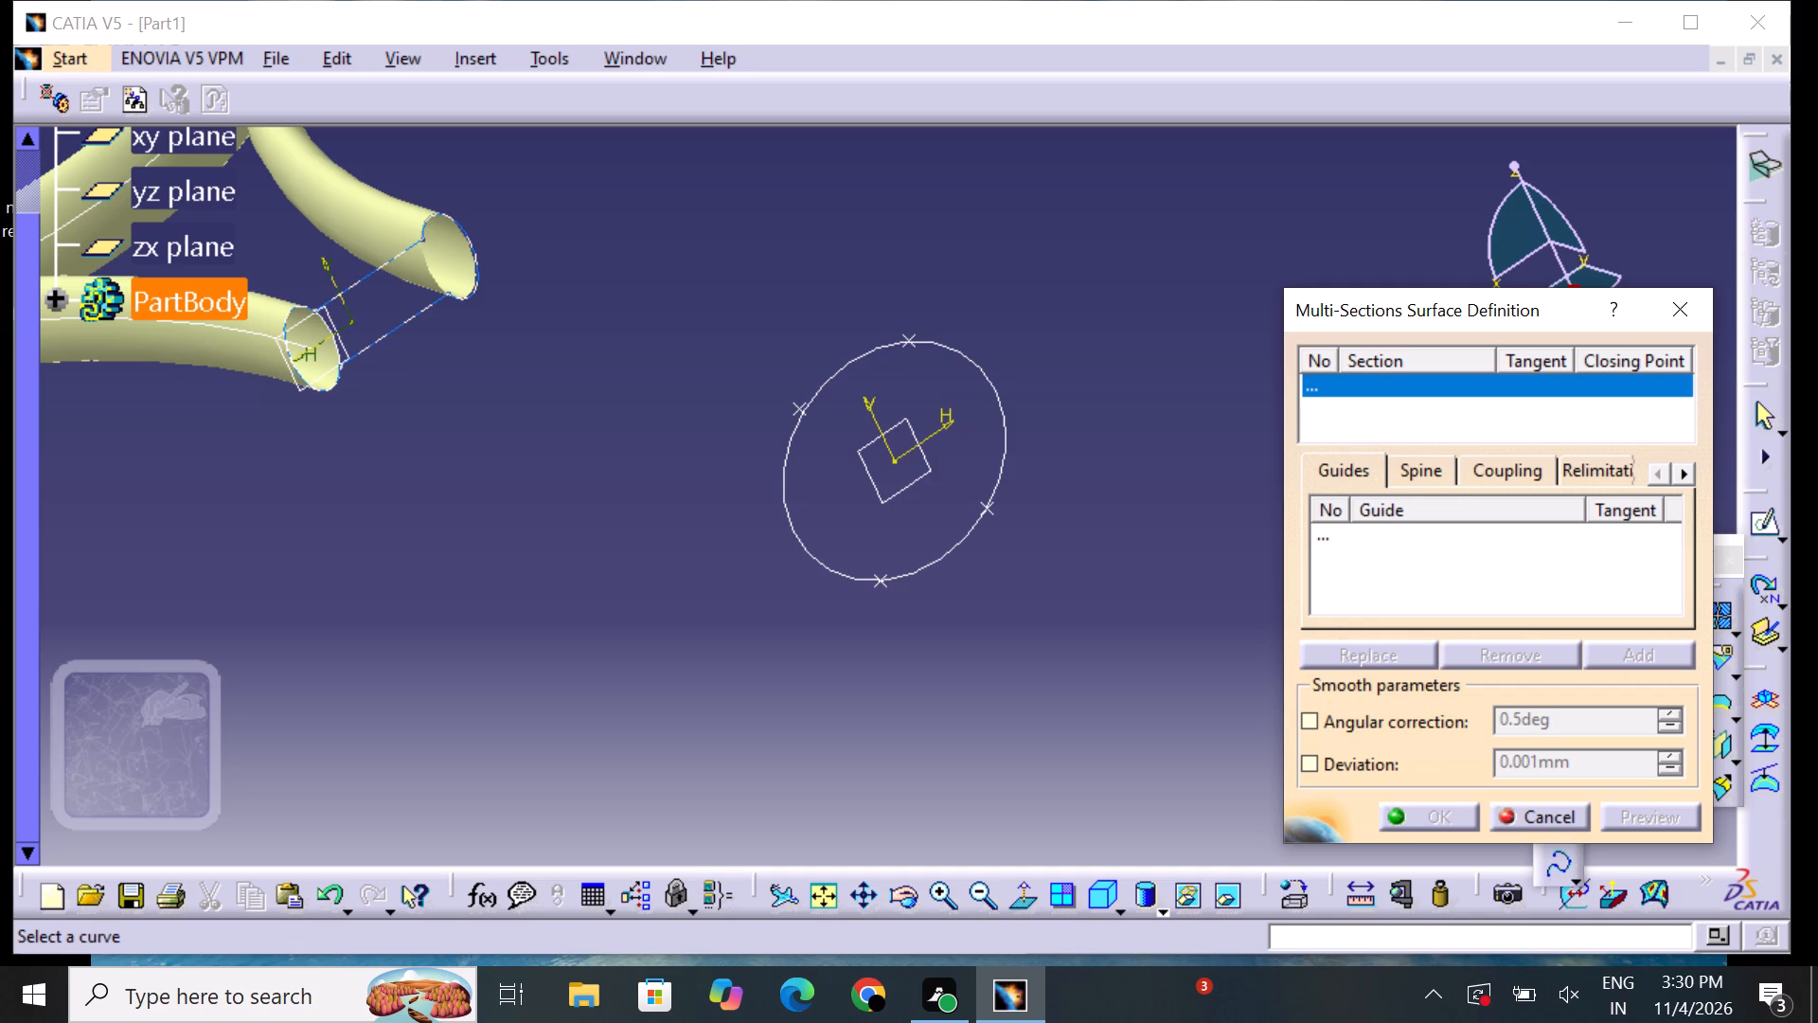
{"action": "left_click", "coordinate": [396, 330]}
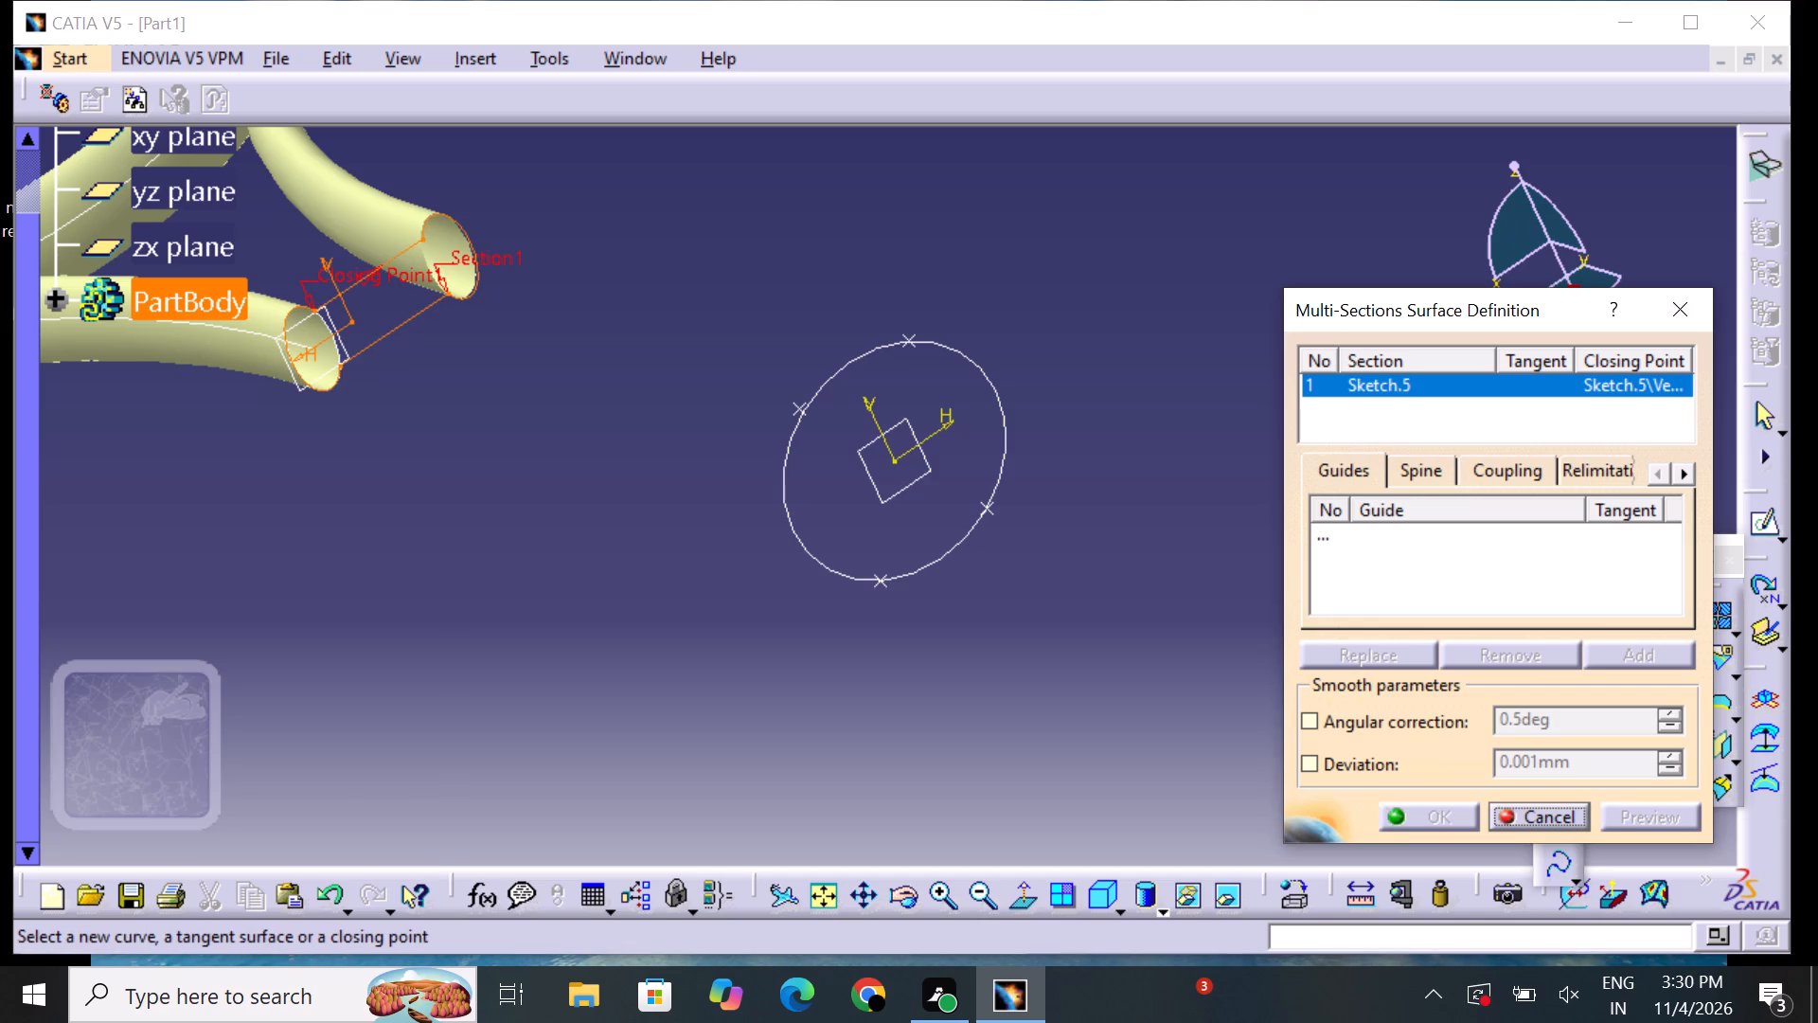
{"action": "left_click", "coordinate": [782, 459]}
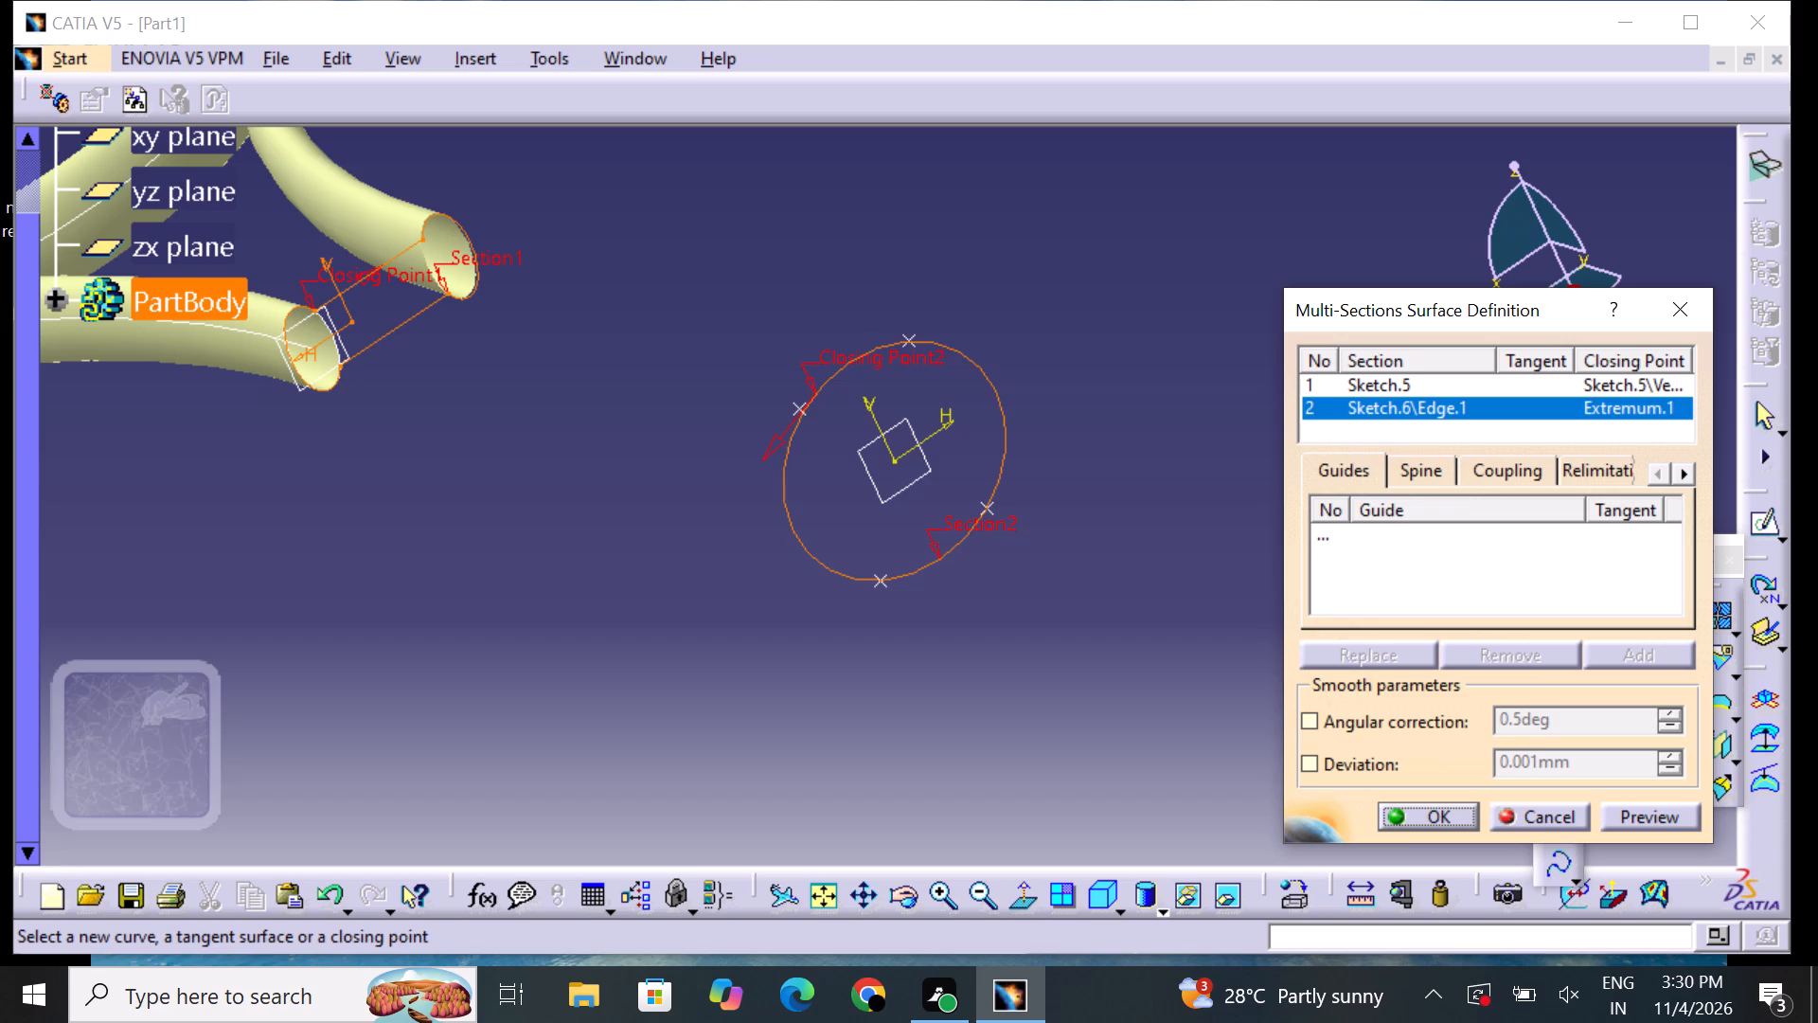
Add a coupling from the profile's upper vertex at the far tube end to the ellipse's upper-right point.
{"action": "left_click", "coordinate": [1507, 464]}
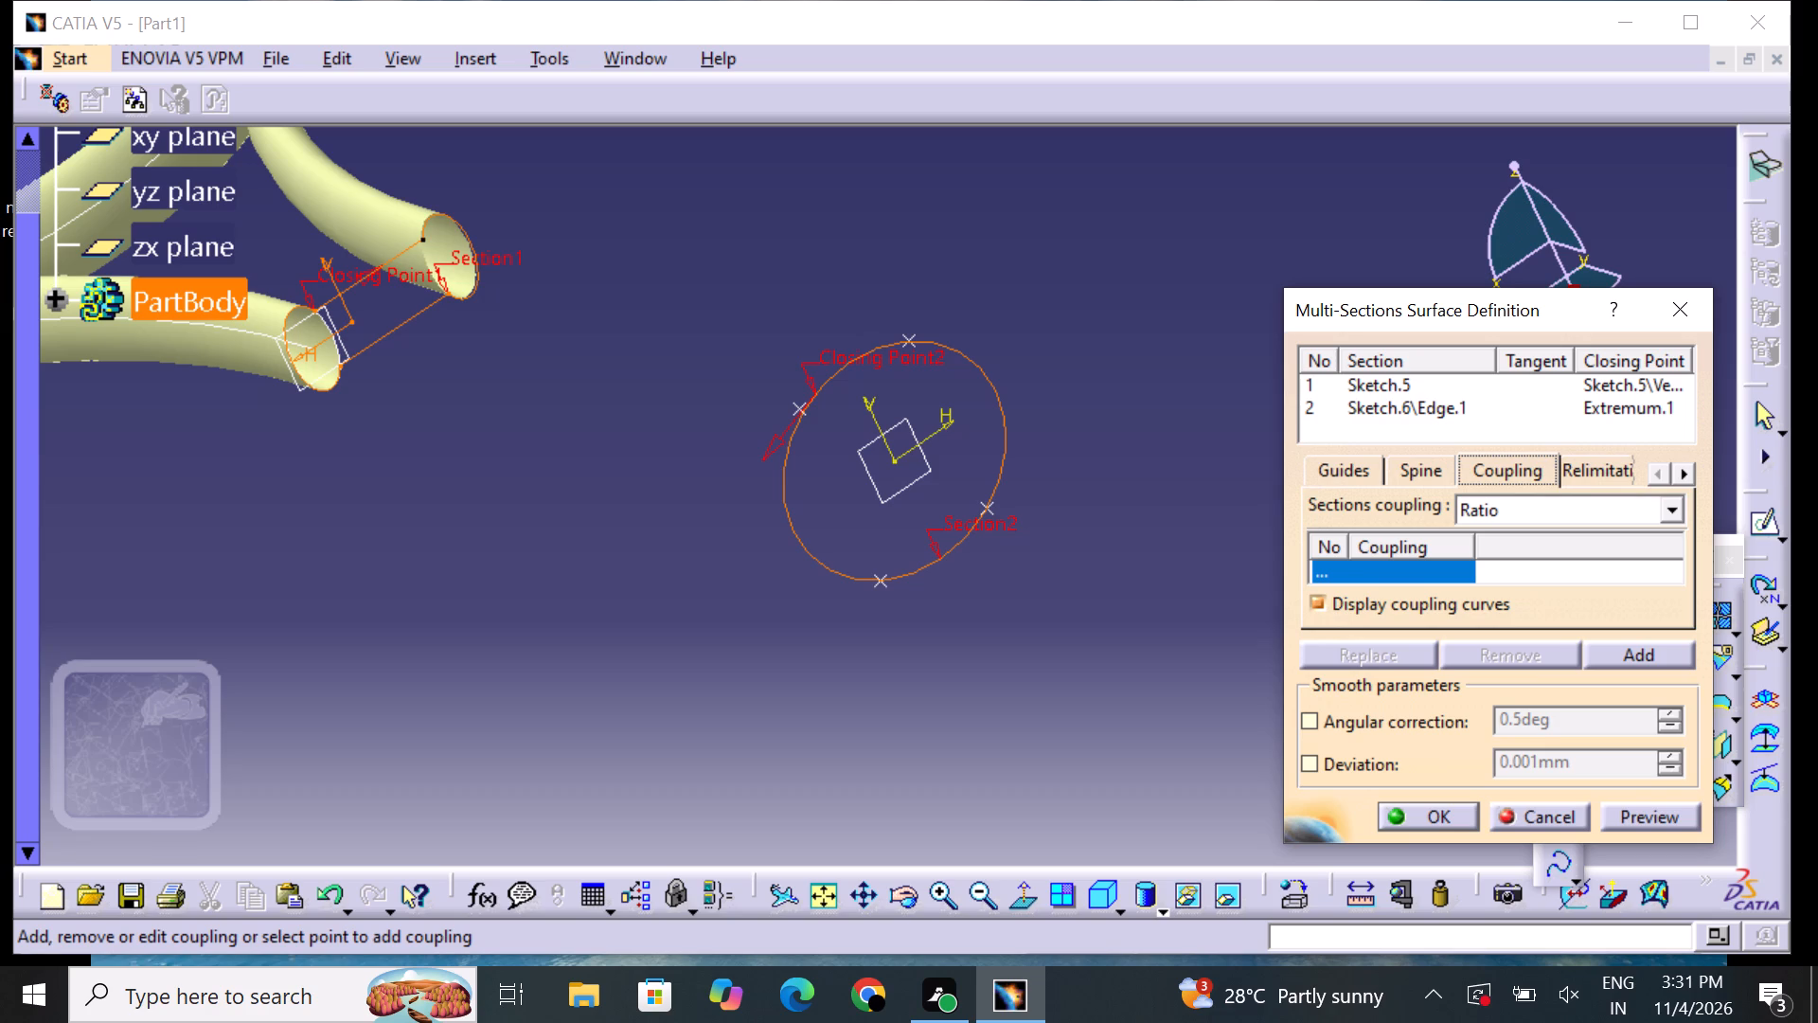
{"action": "left_click", "coordinate": [422, 239]}
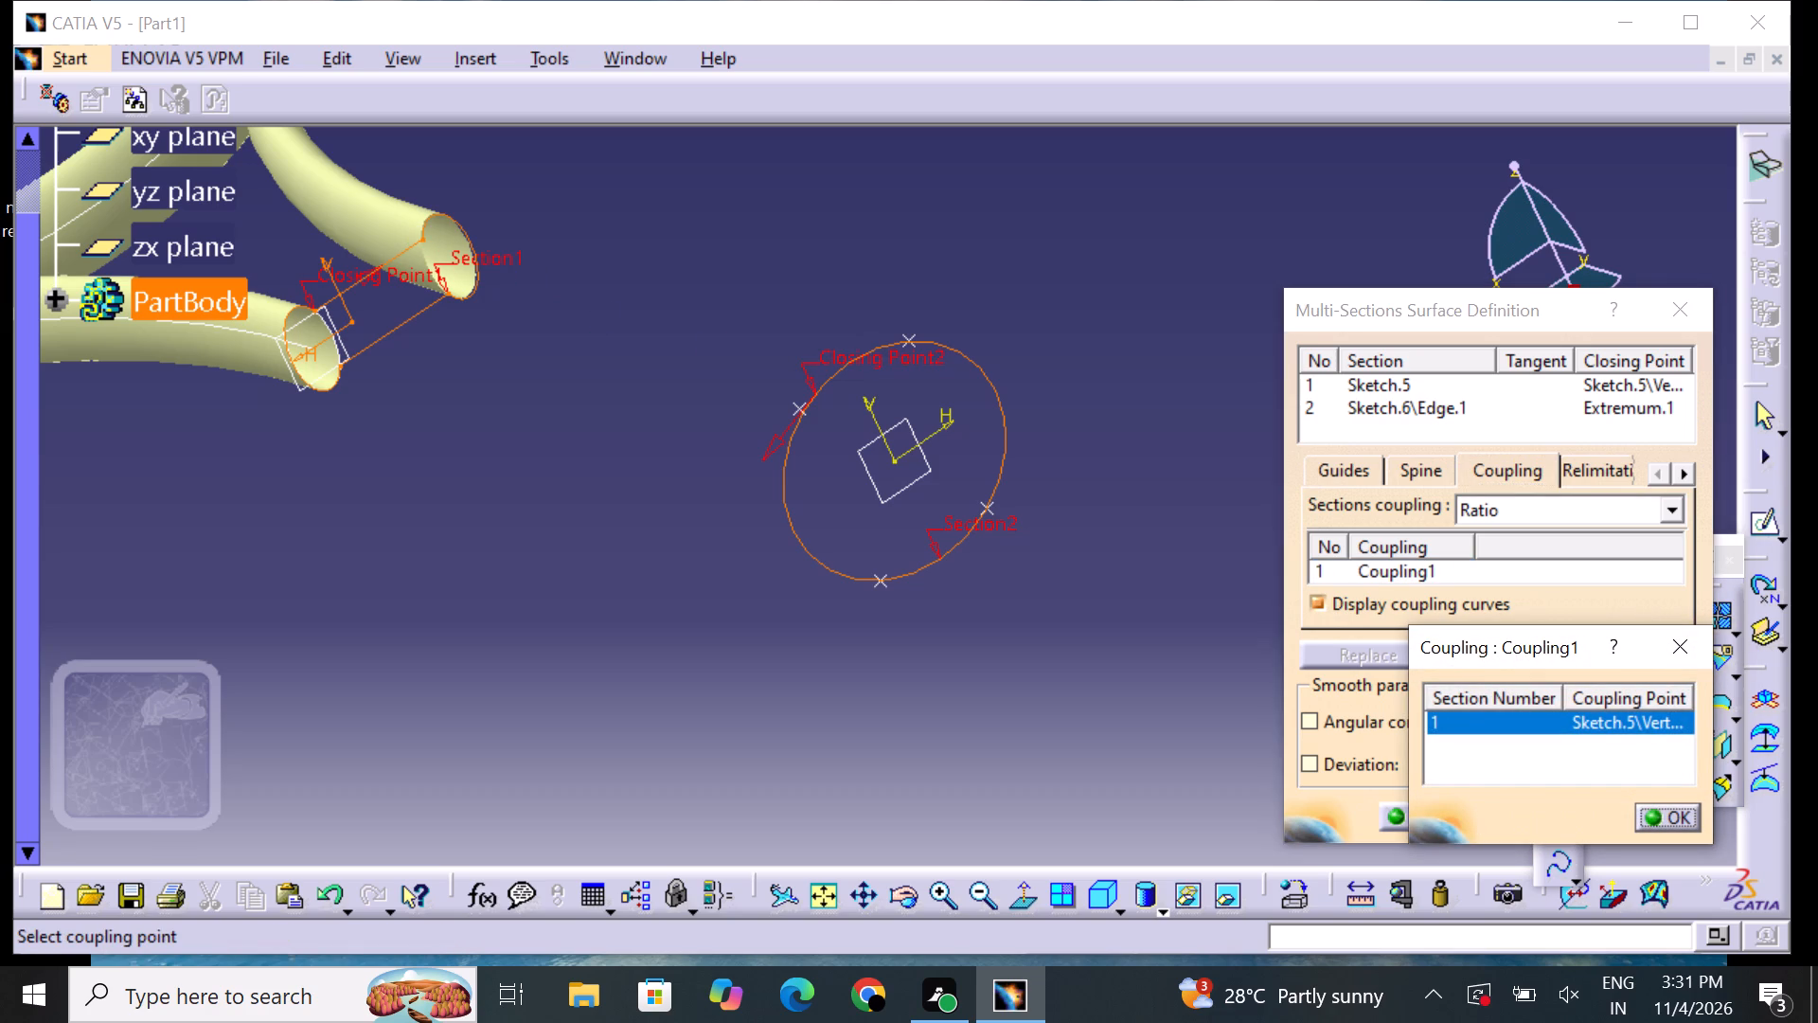
{"action": "left_click", "coordinate": [907, 345]}
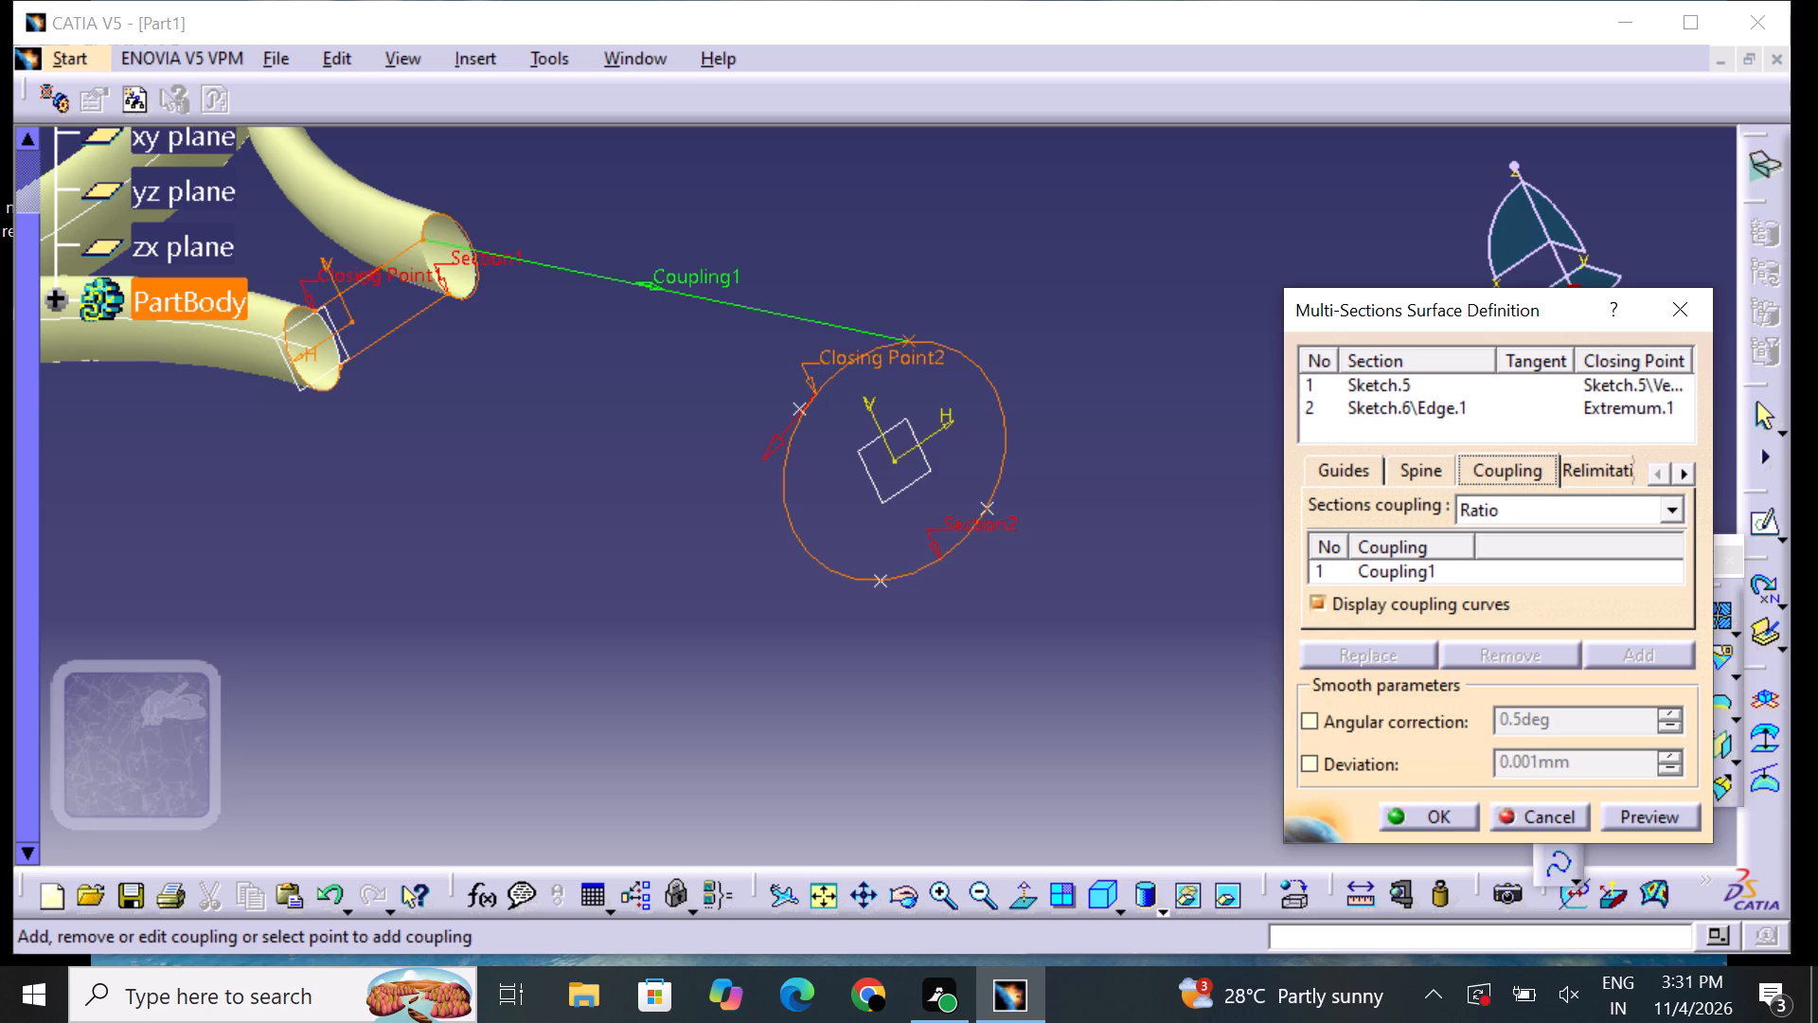
Add a second coupling from the profile's lower vertex at the far tube end to the ellipse's lower-right point.
{"action": "left_click", "coordinate": [1438, 569]}
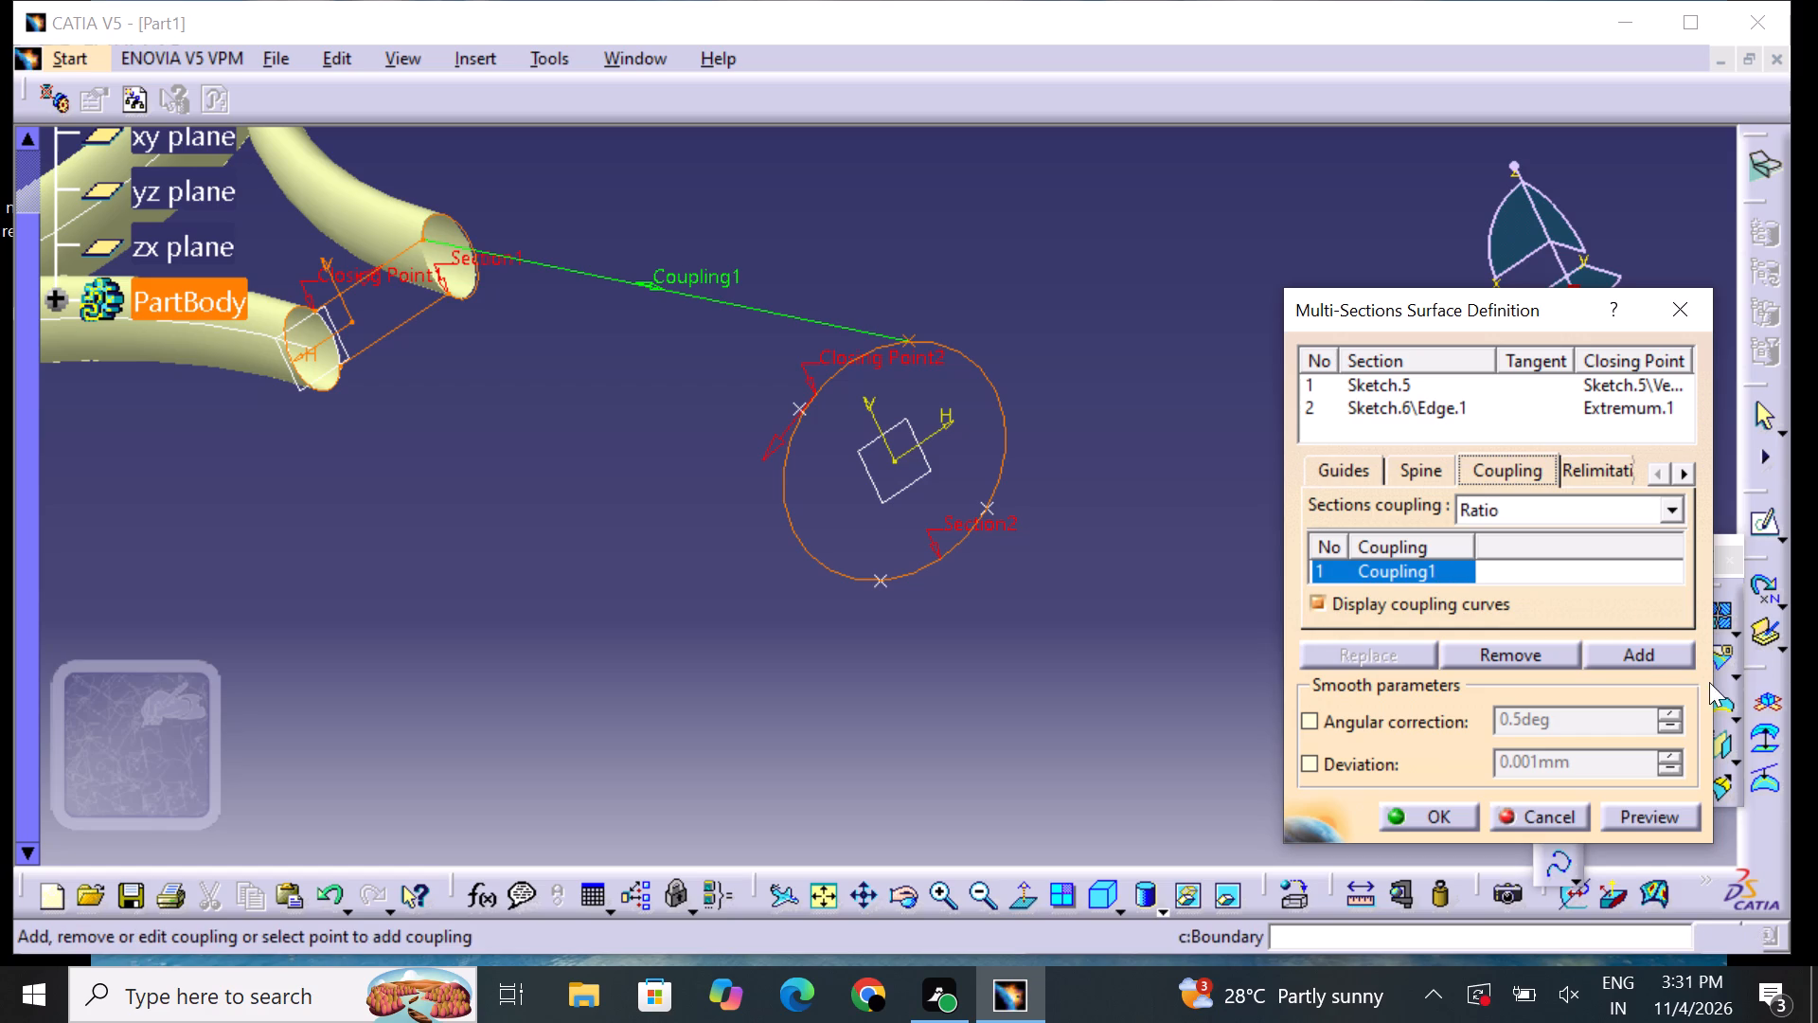
{"action": "left_click", "coordinate": [1655, 650]}
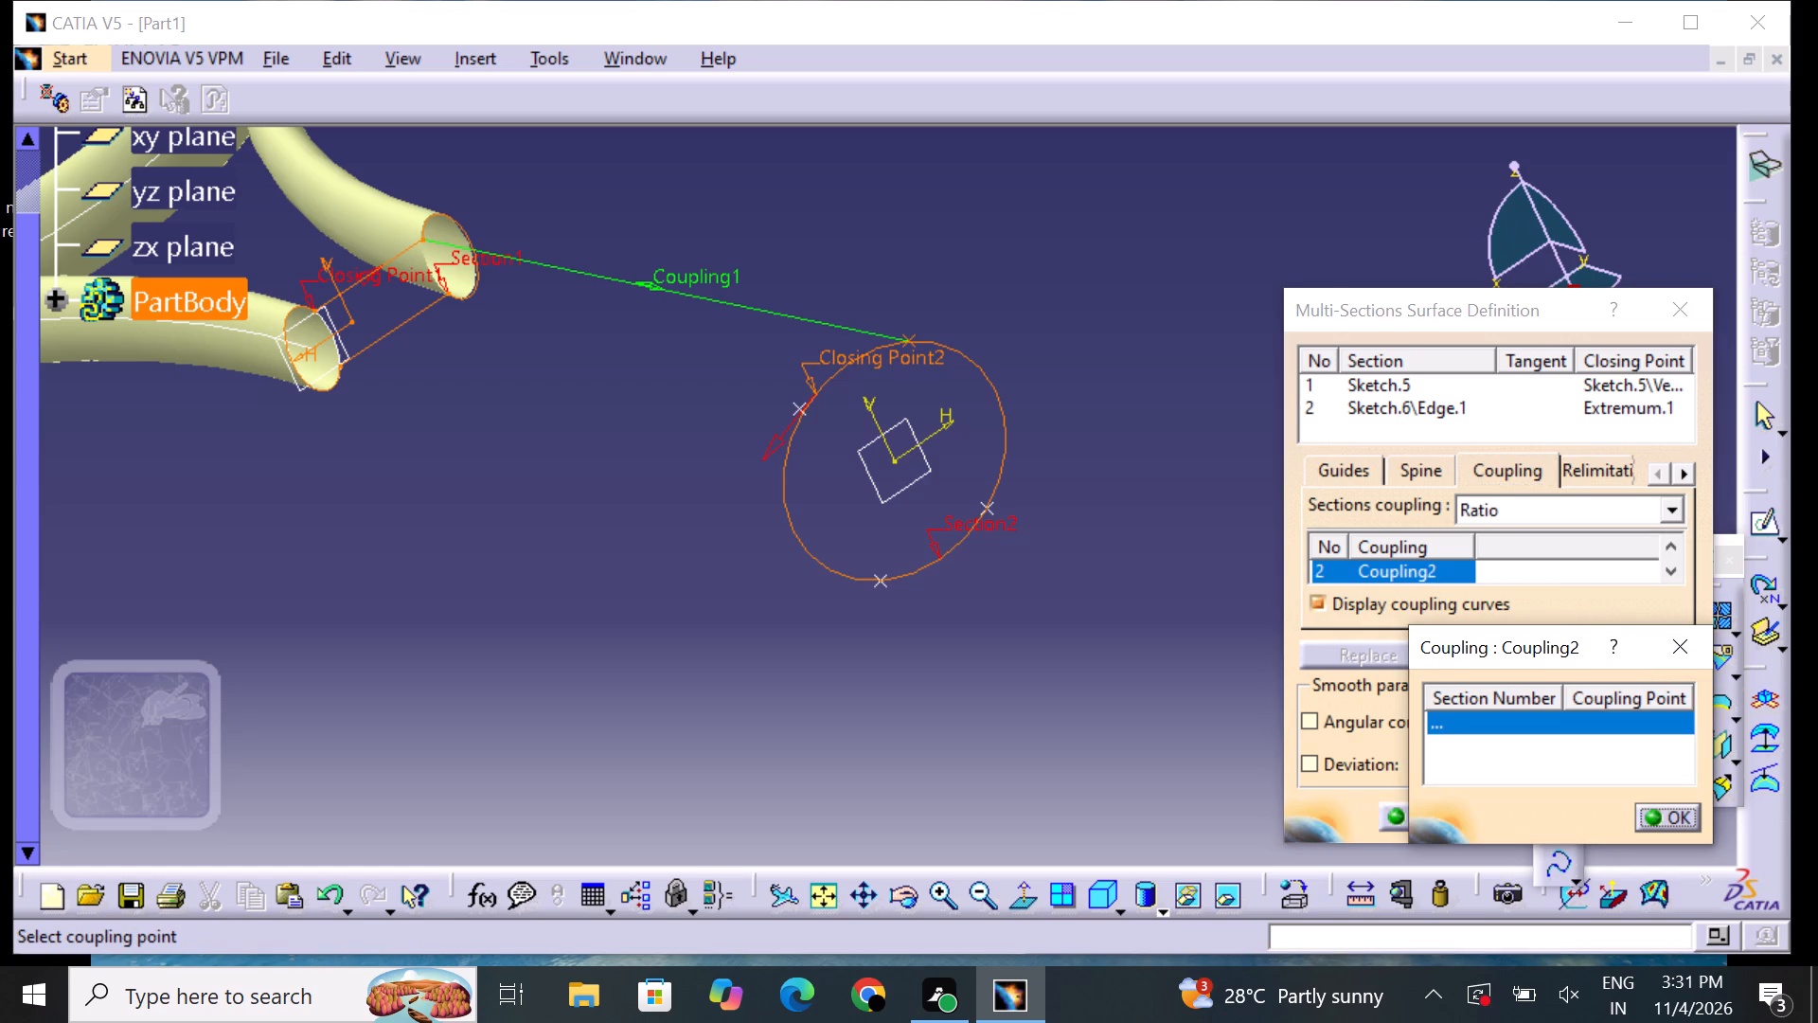
{"action": "left_click", "coordinate": [442, 293]}
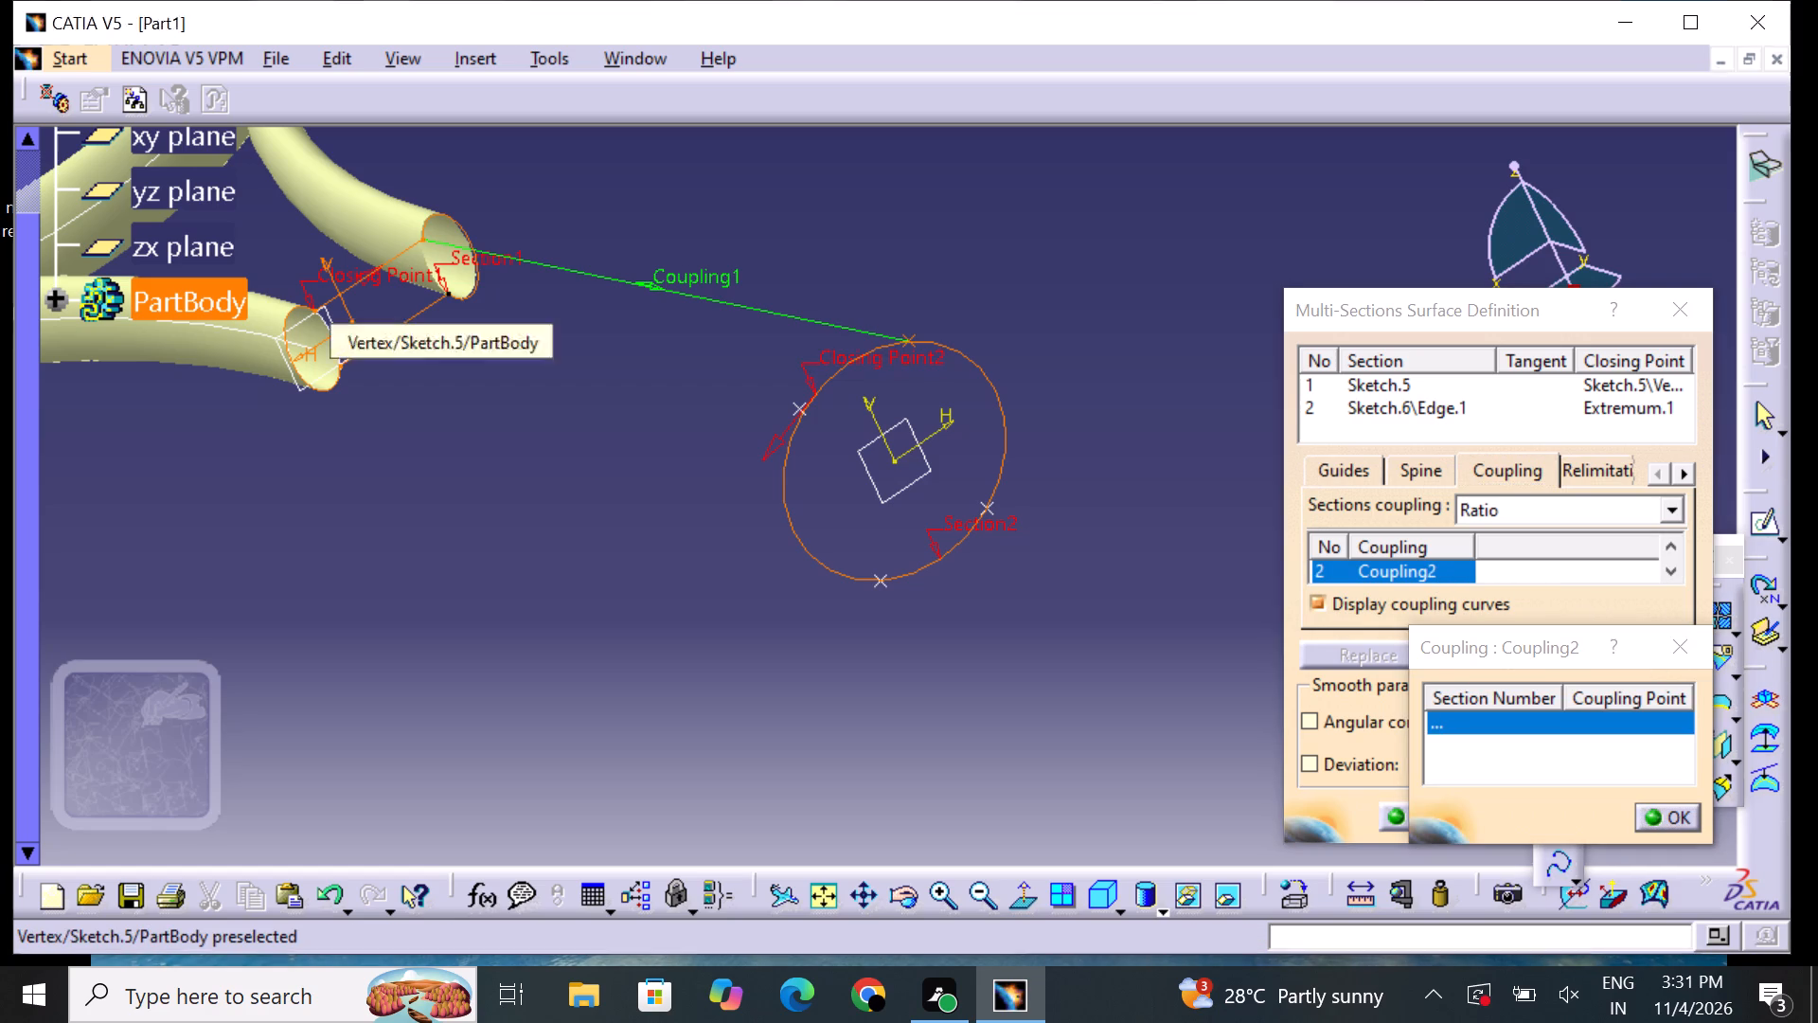
{"action": "left_click", "coordinate": [988, 510]}
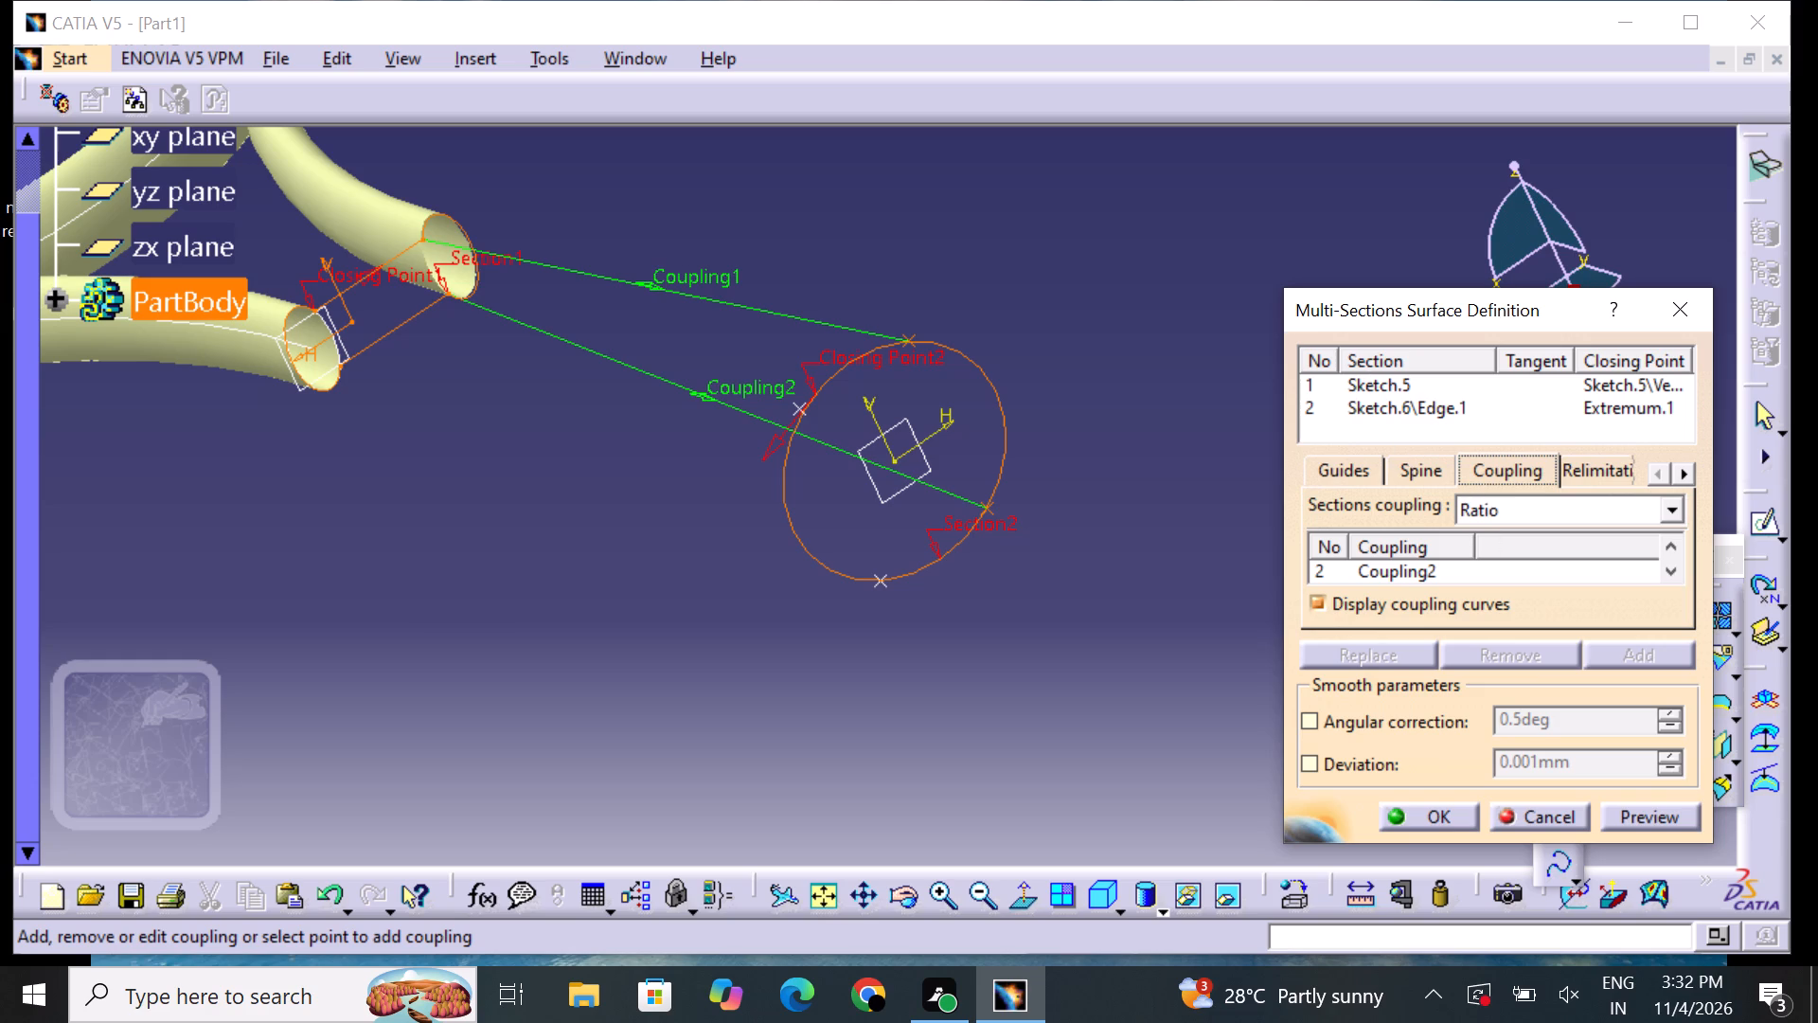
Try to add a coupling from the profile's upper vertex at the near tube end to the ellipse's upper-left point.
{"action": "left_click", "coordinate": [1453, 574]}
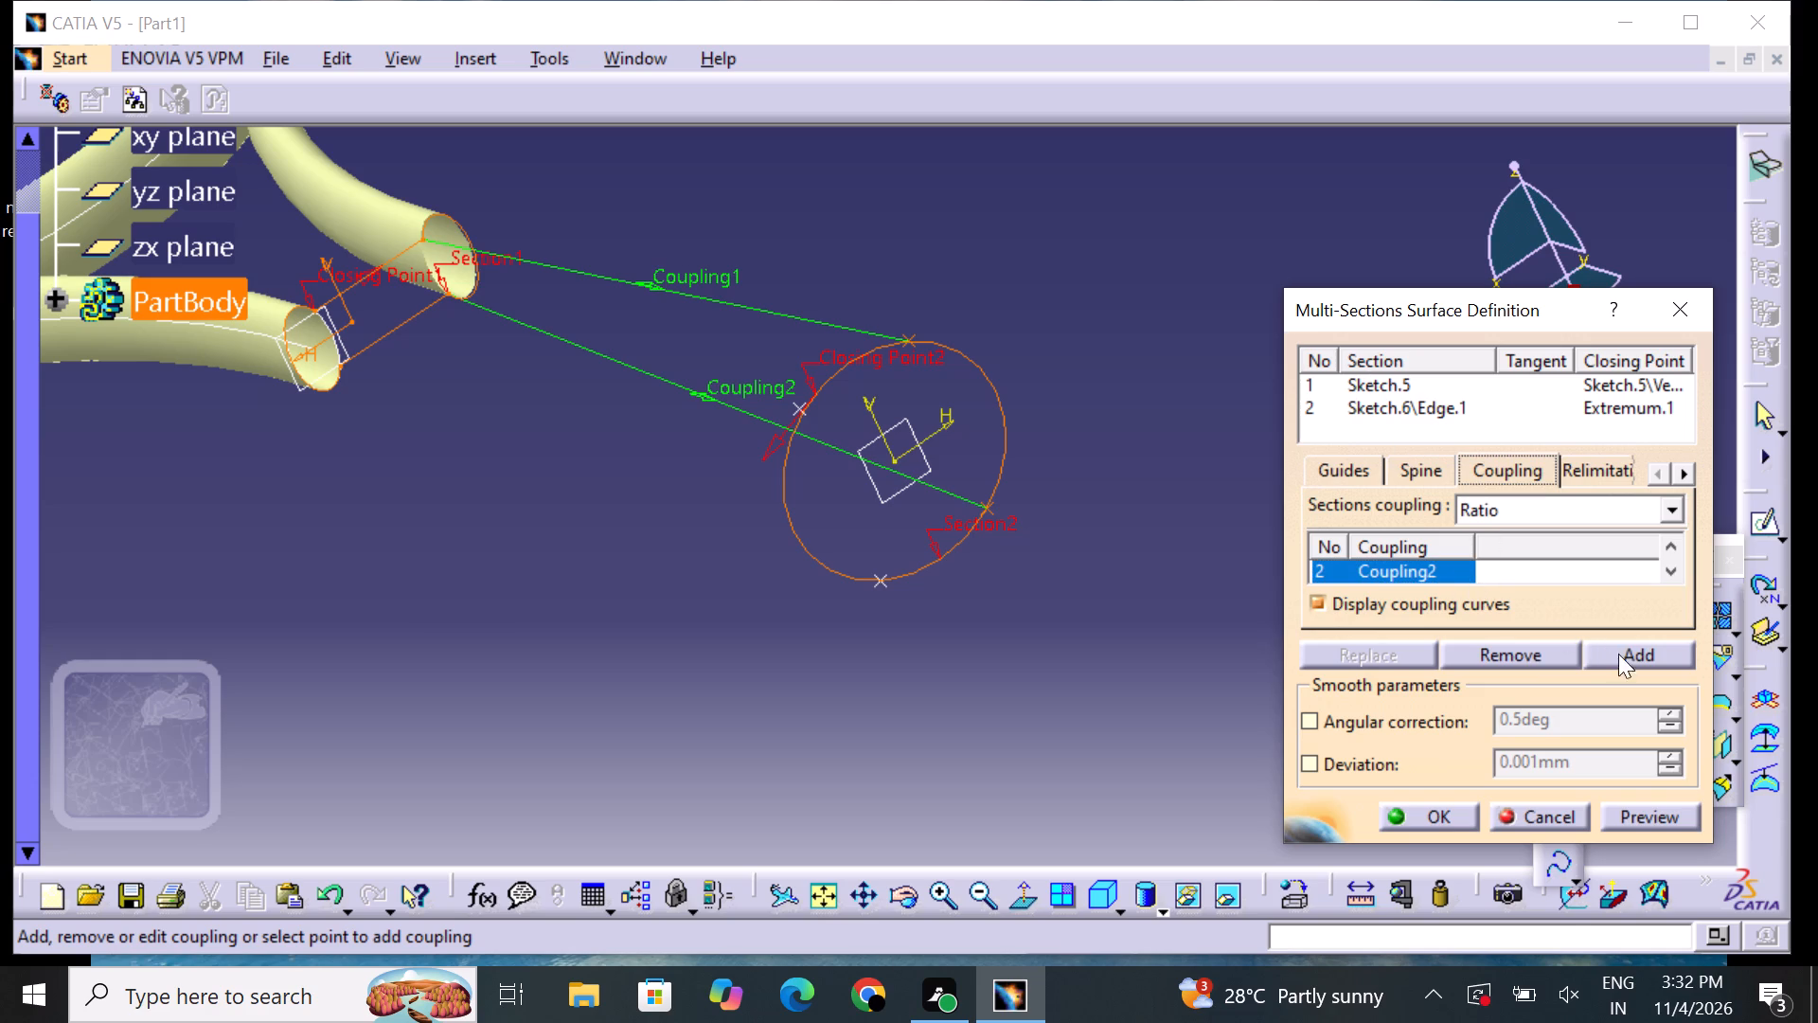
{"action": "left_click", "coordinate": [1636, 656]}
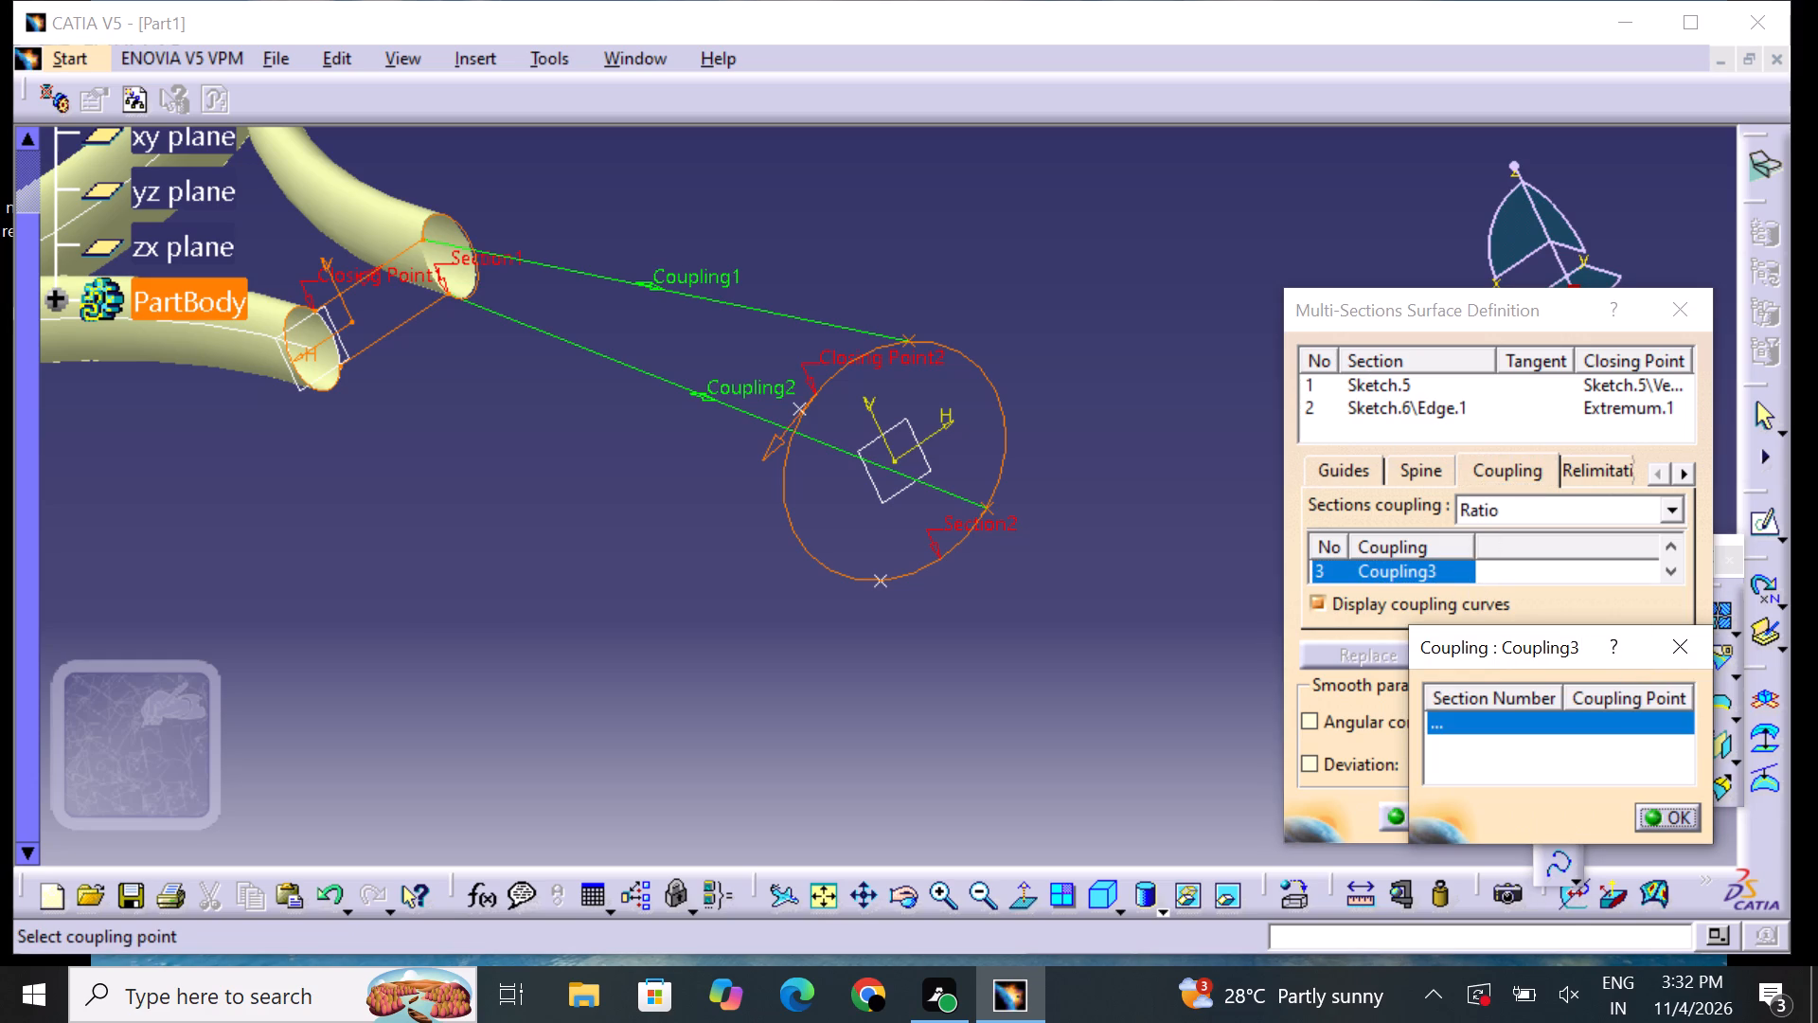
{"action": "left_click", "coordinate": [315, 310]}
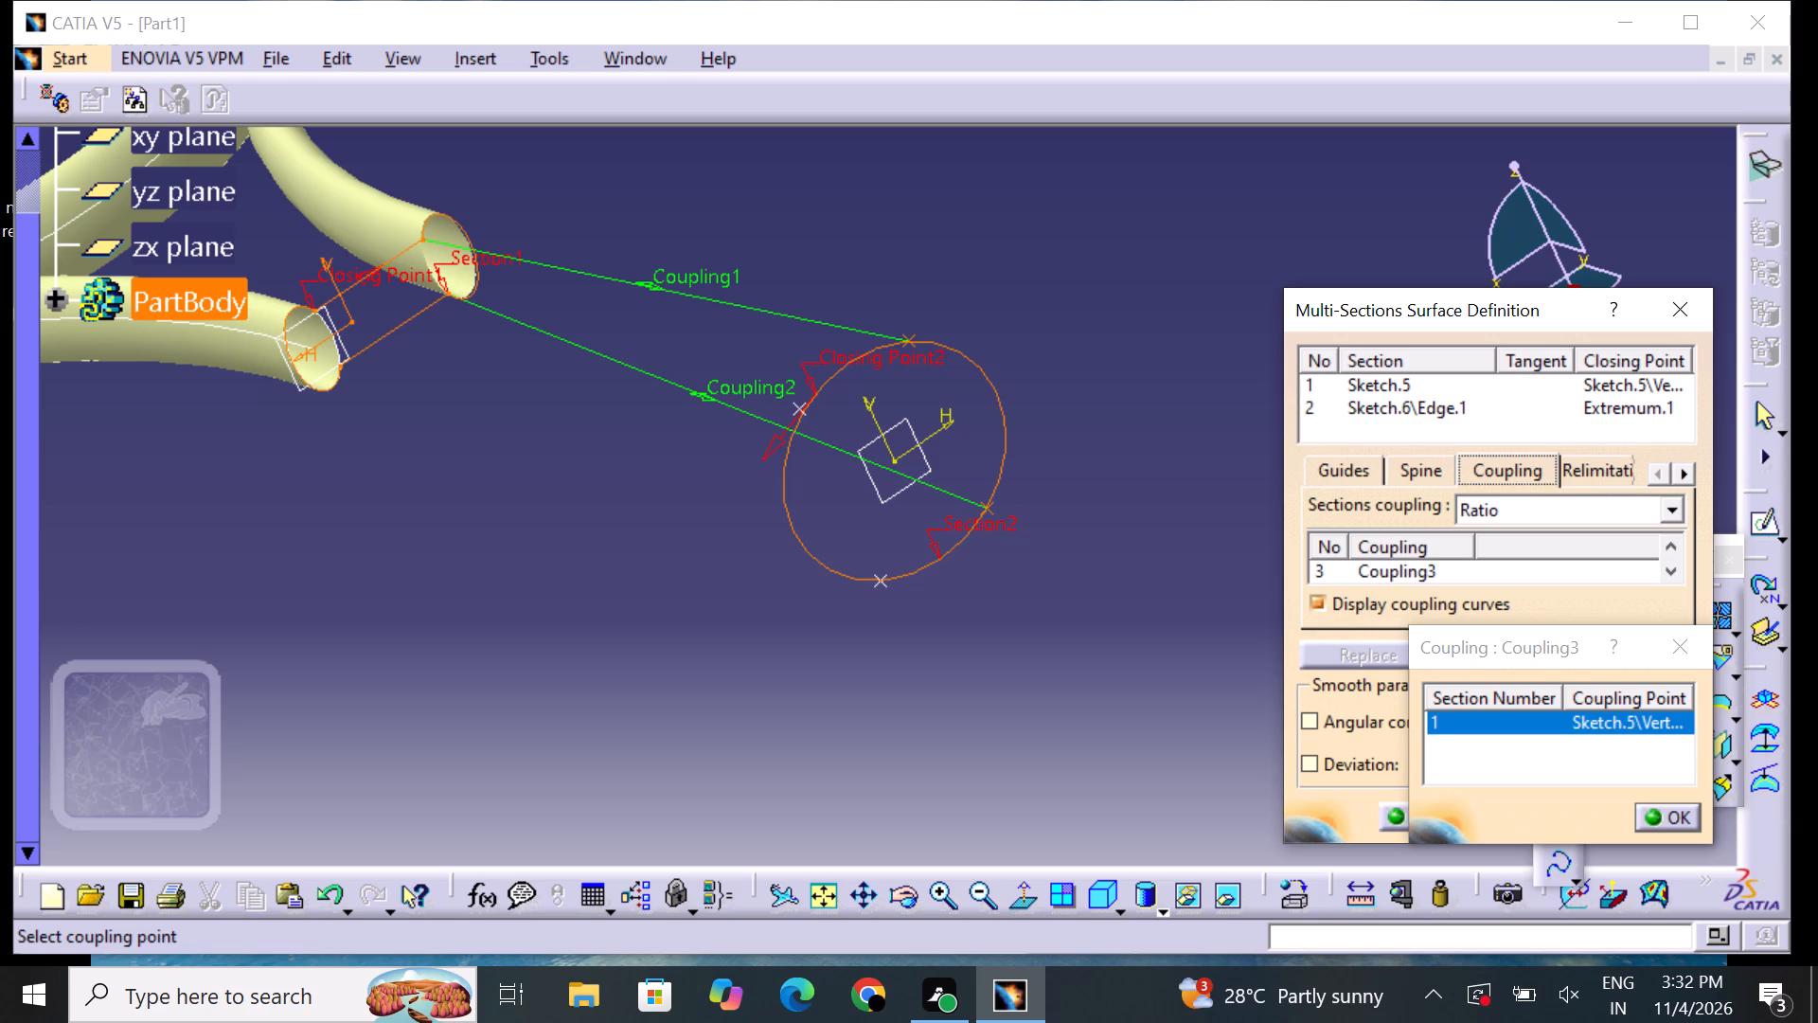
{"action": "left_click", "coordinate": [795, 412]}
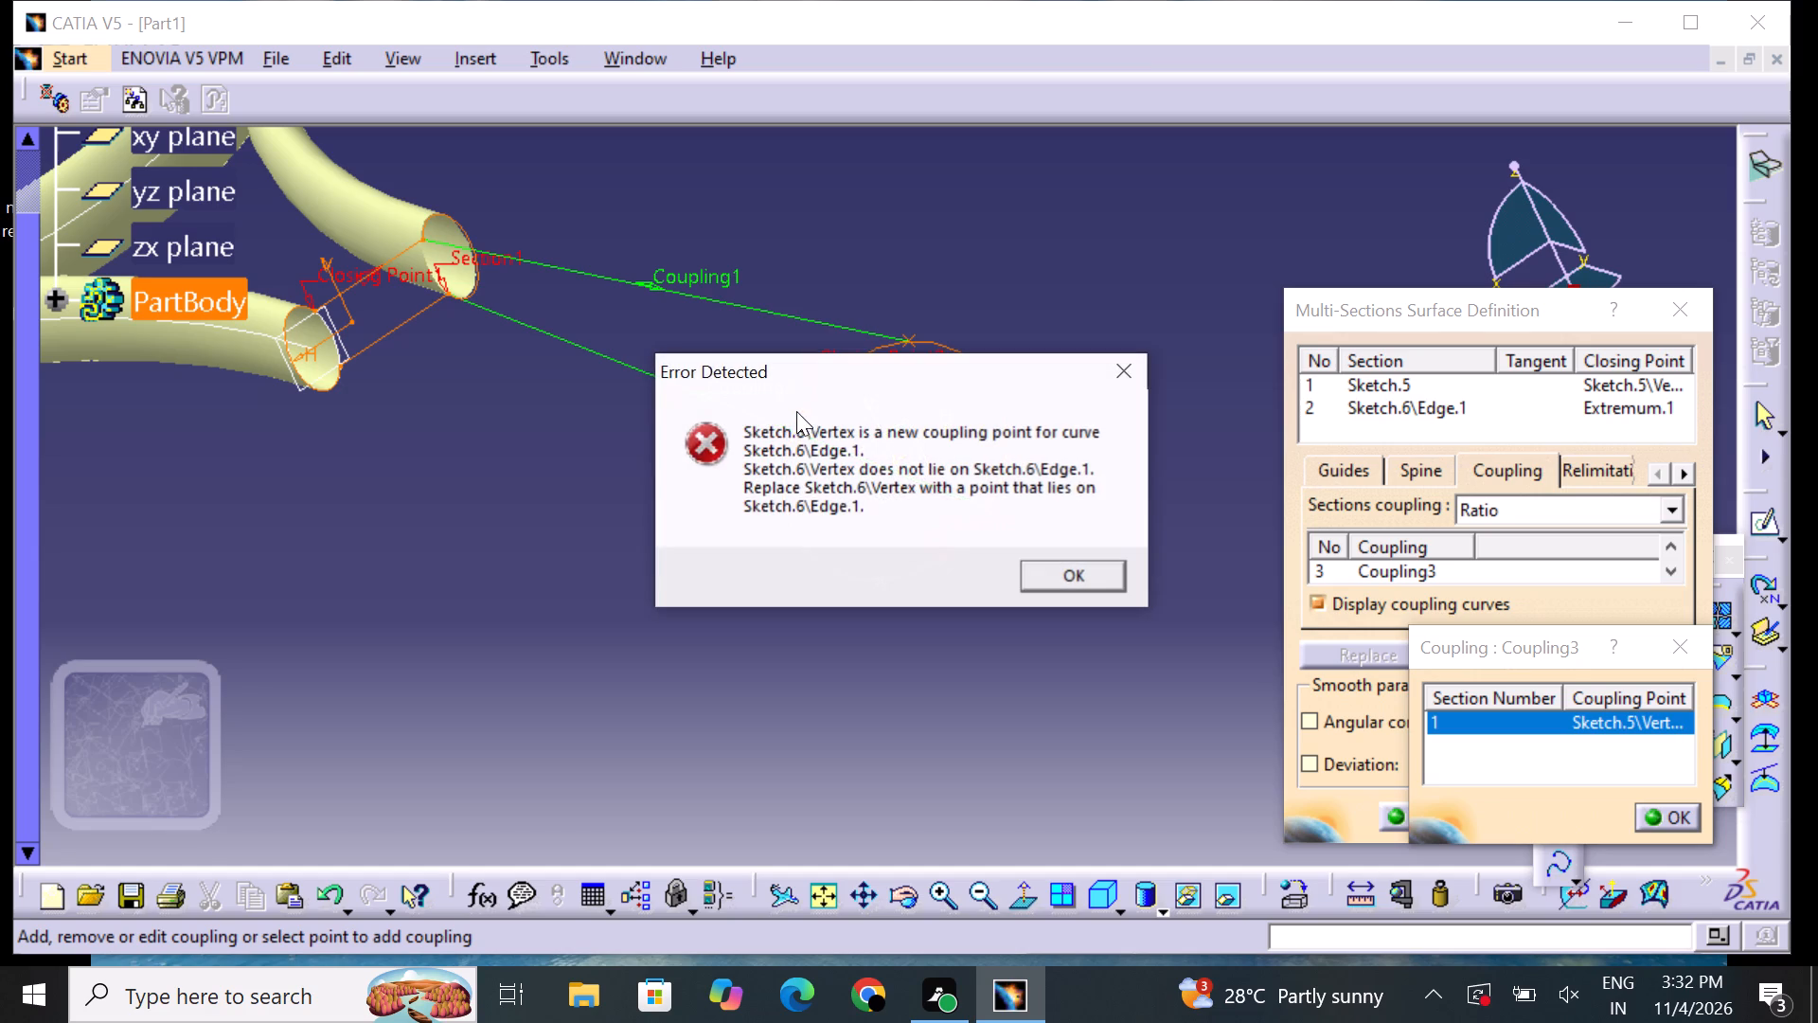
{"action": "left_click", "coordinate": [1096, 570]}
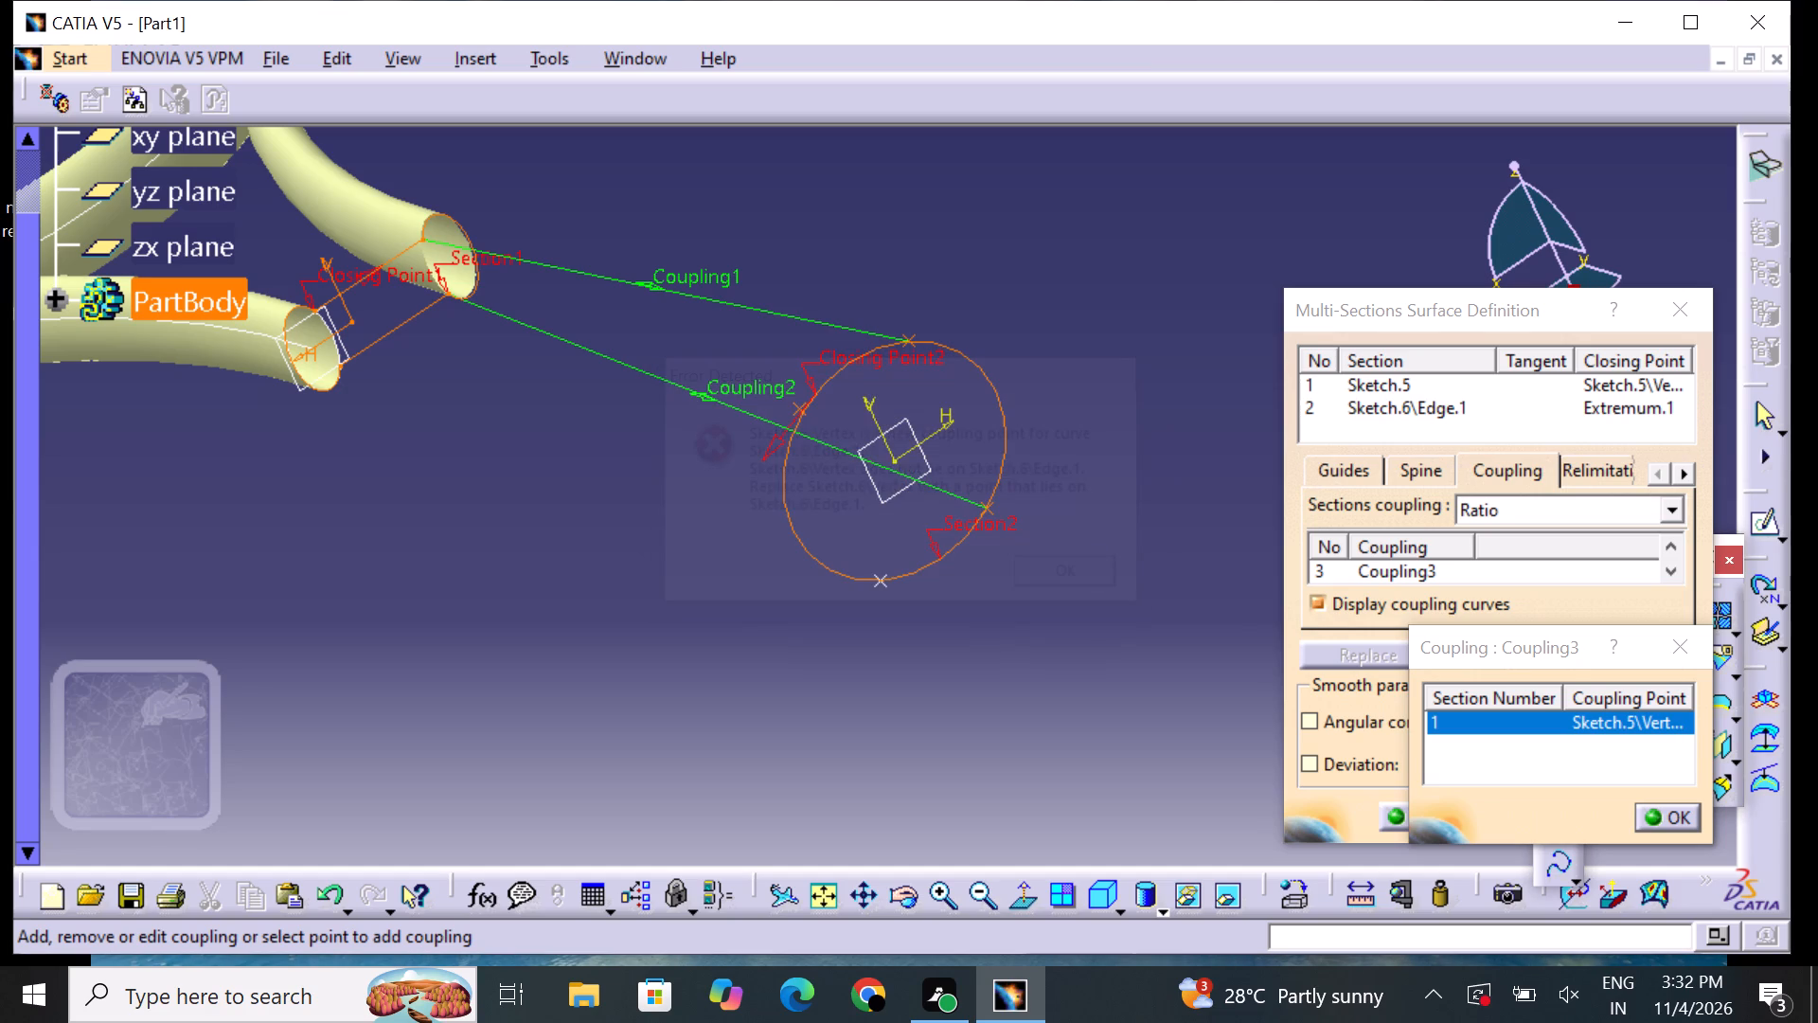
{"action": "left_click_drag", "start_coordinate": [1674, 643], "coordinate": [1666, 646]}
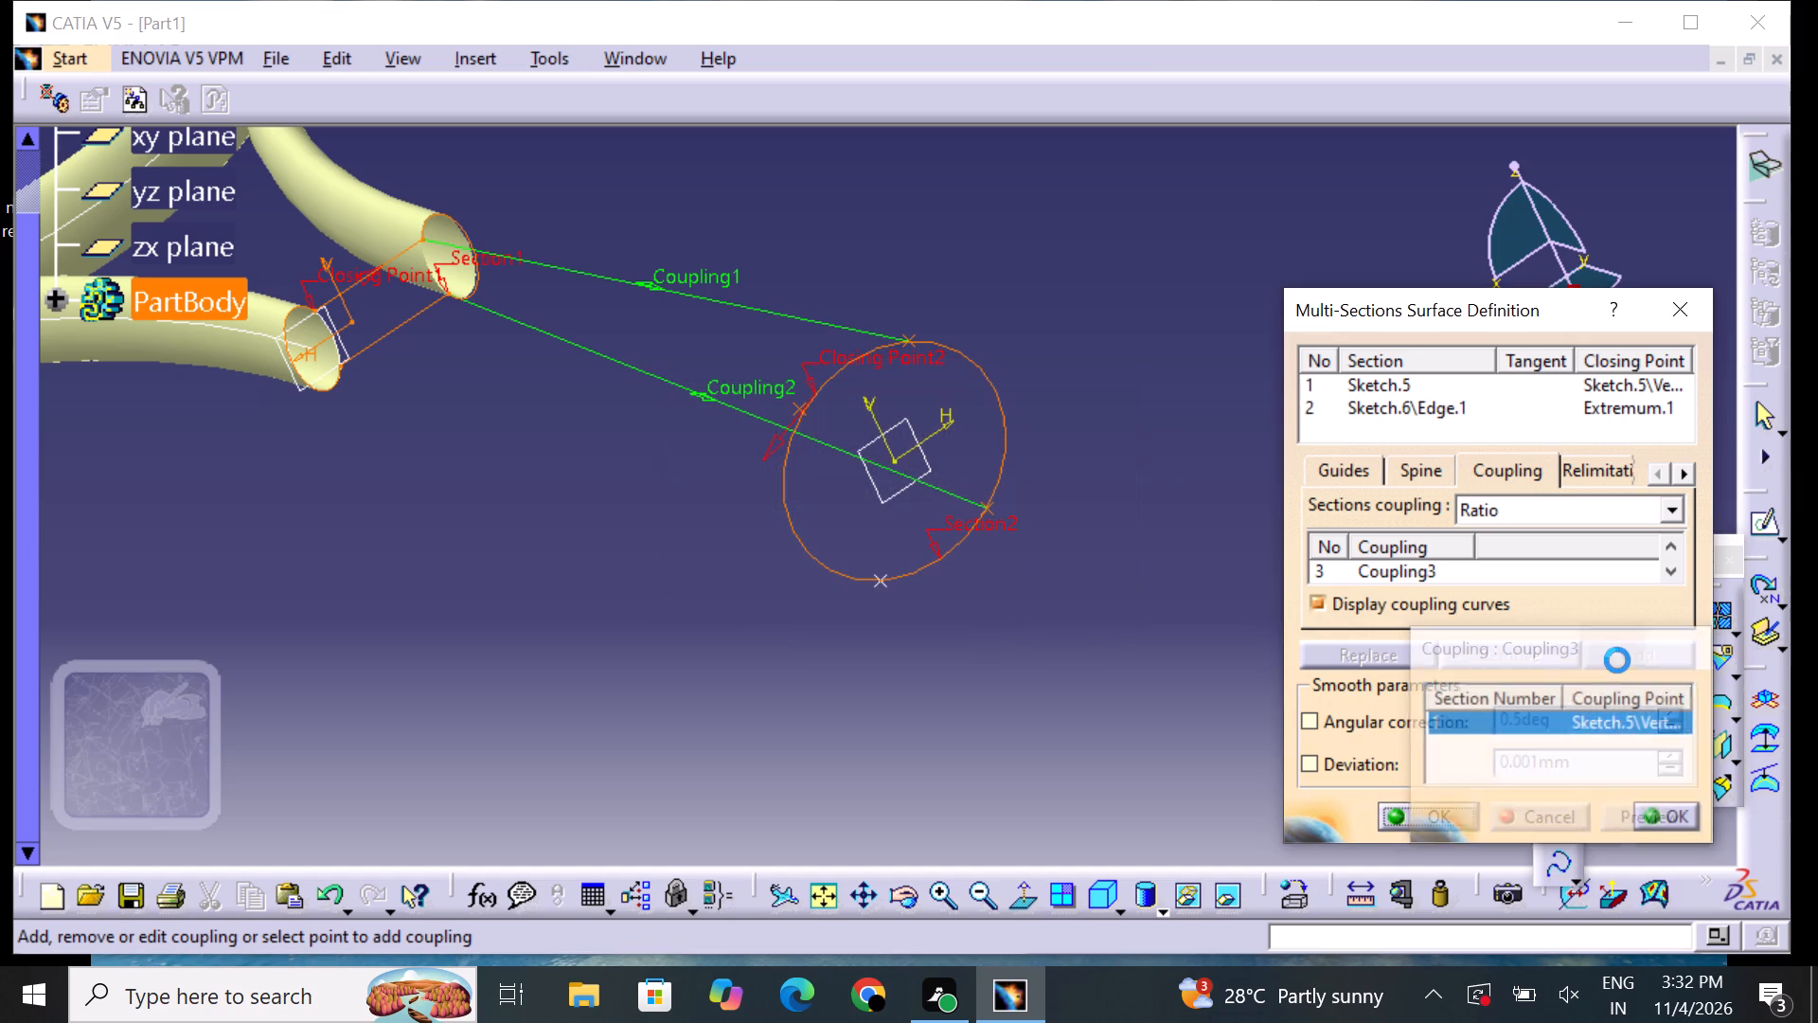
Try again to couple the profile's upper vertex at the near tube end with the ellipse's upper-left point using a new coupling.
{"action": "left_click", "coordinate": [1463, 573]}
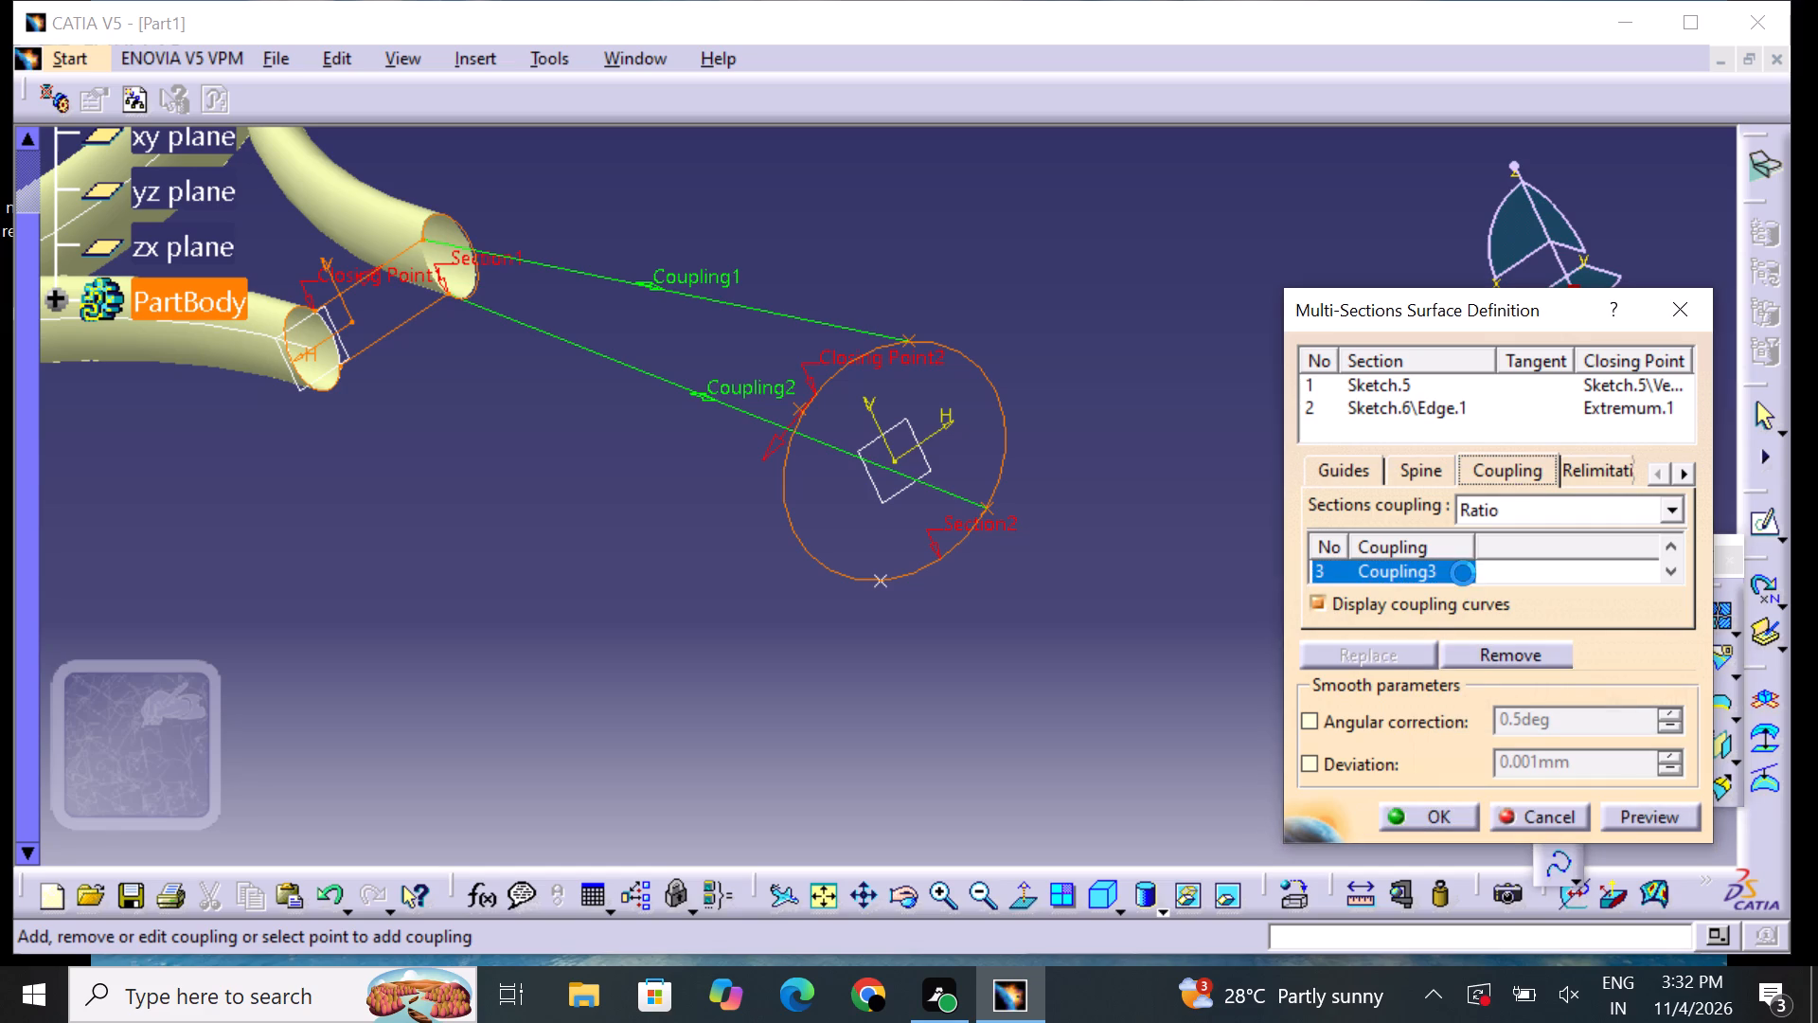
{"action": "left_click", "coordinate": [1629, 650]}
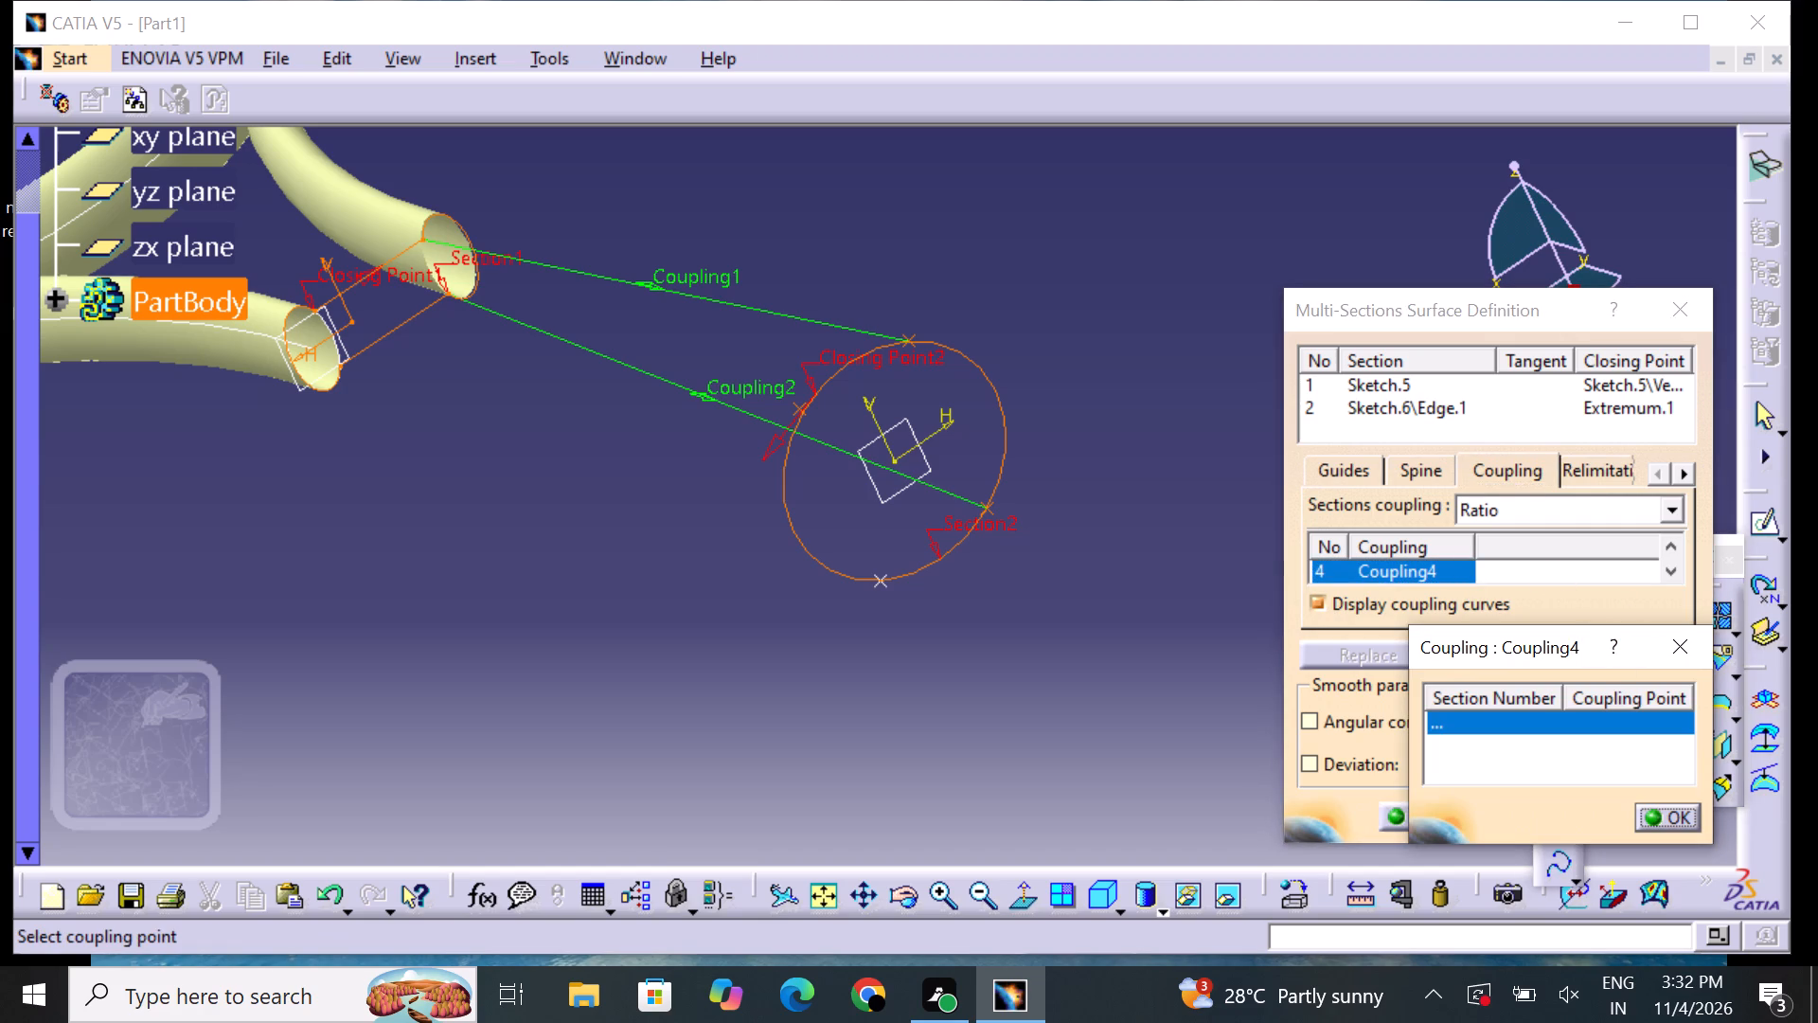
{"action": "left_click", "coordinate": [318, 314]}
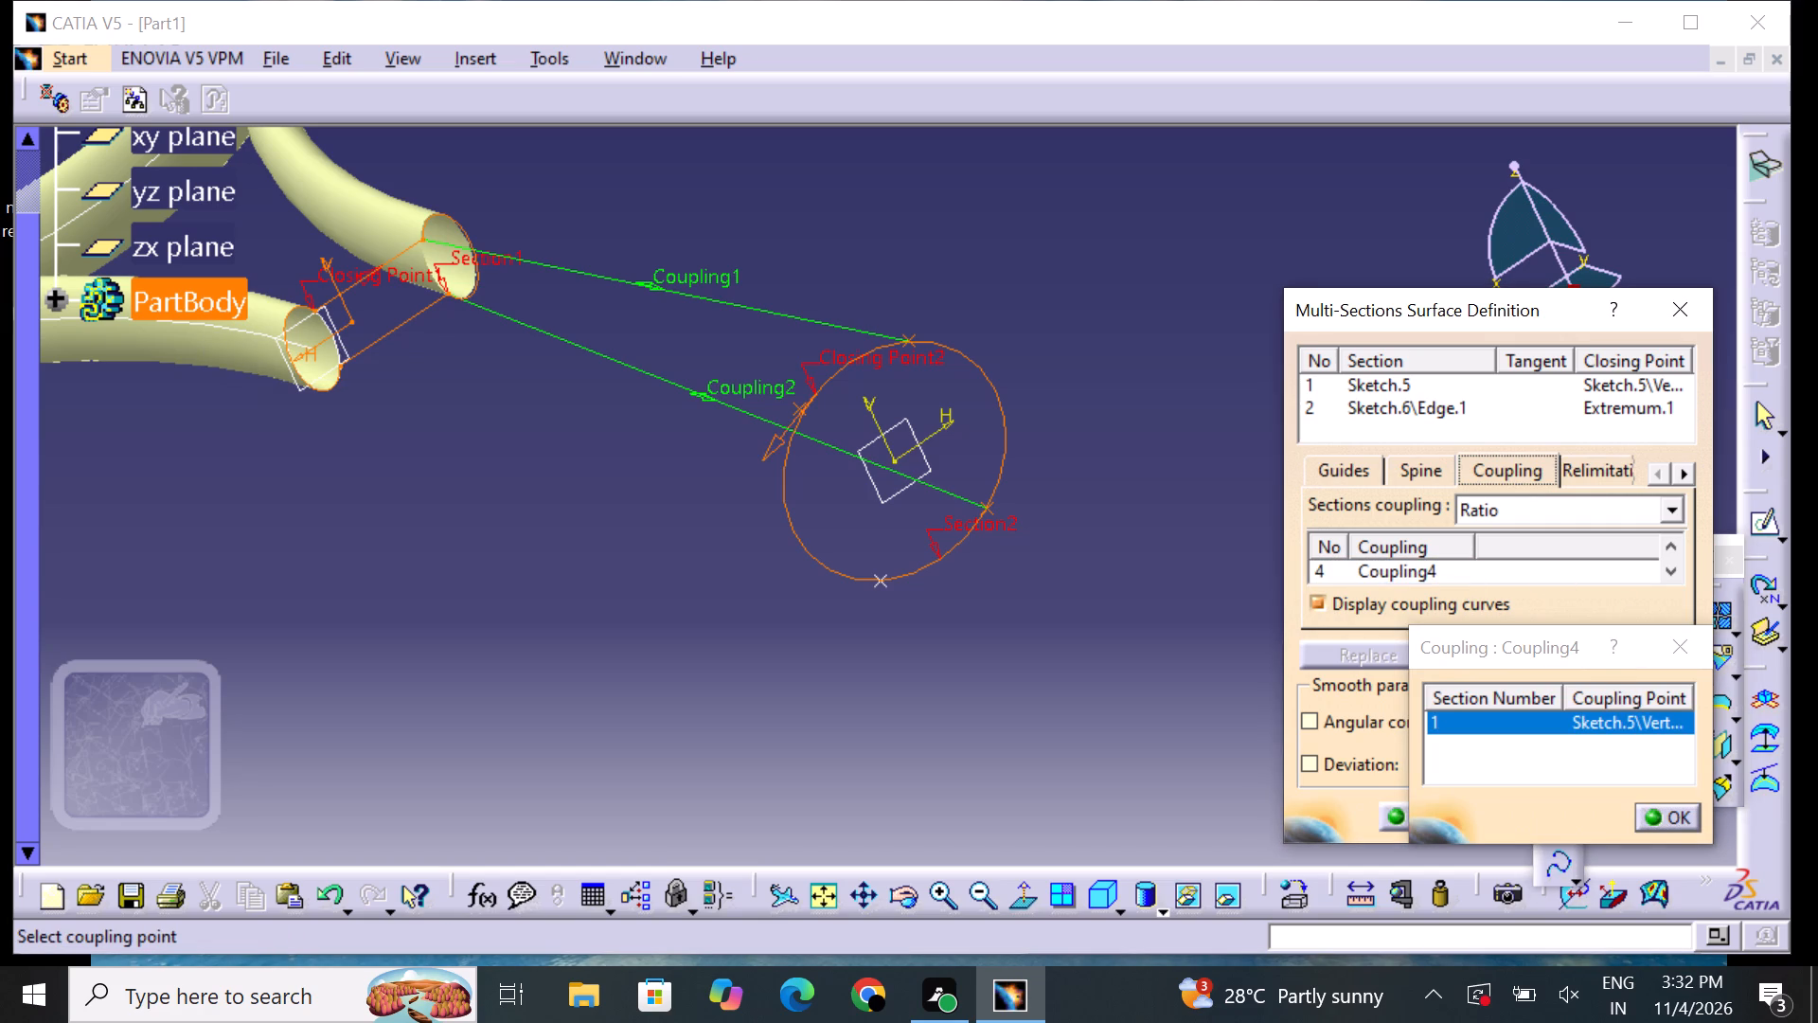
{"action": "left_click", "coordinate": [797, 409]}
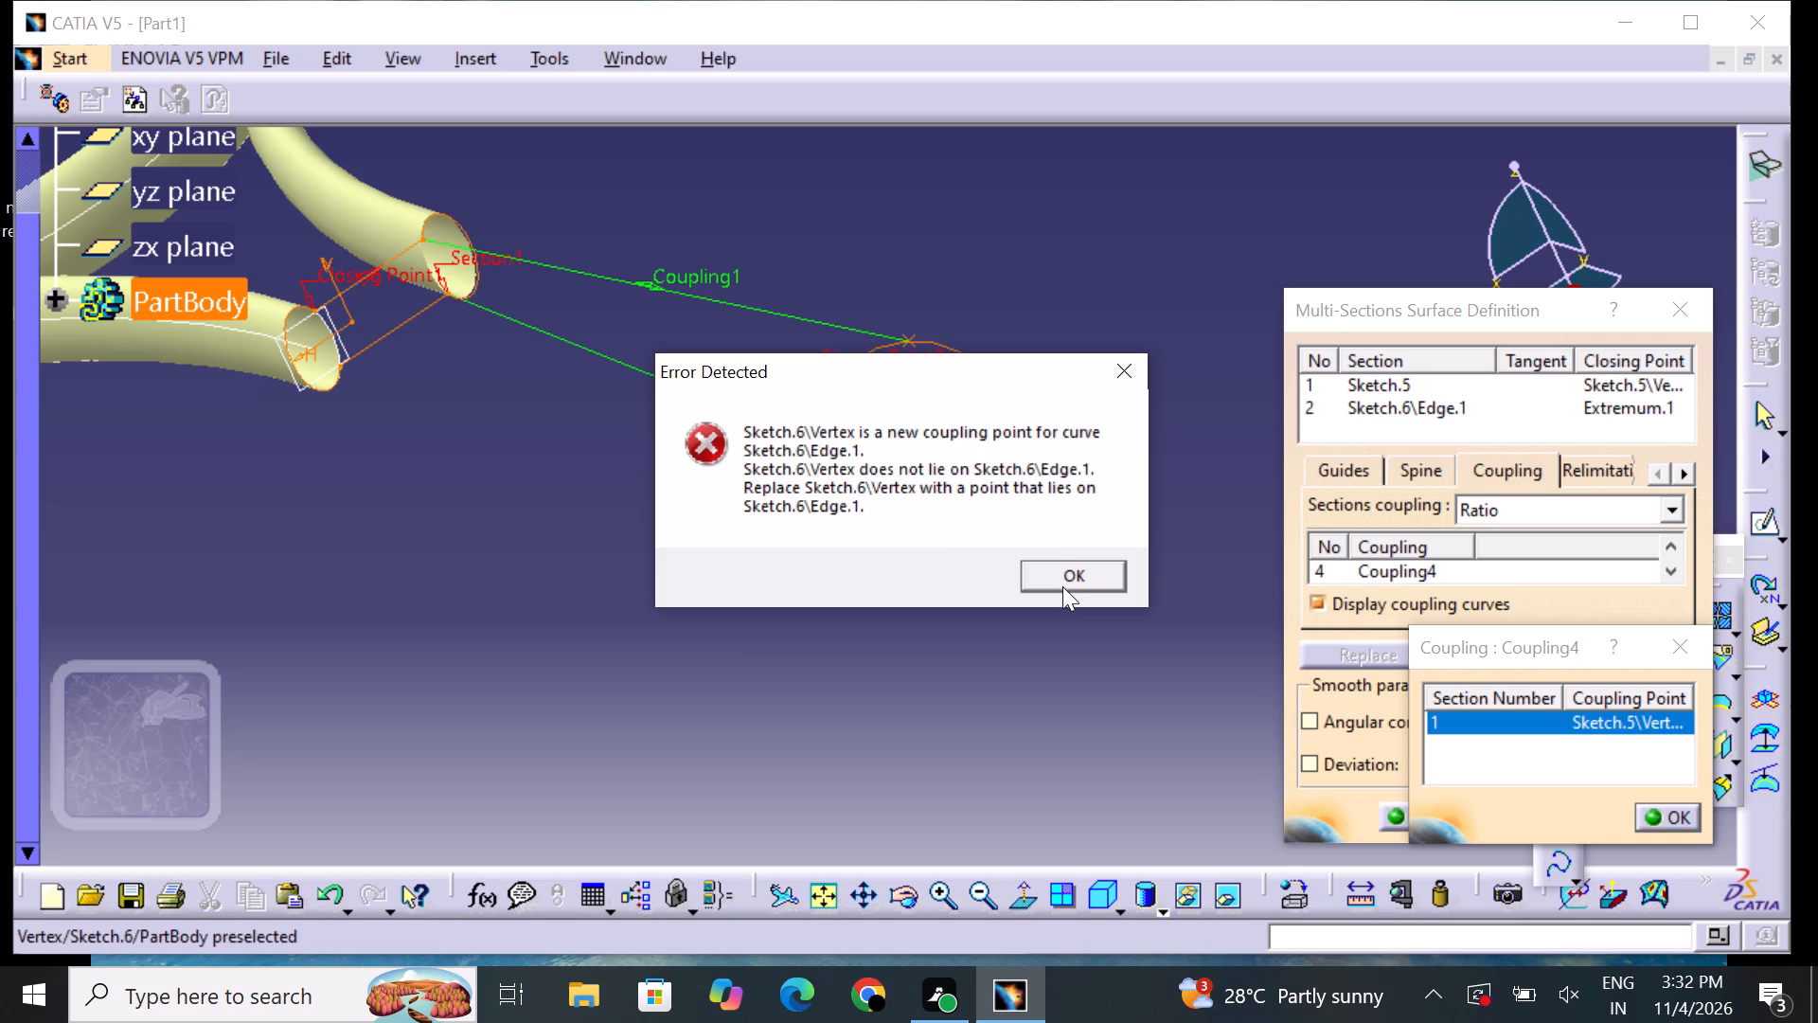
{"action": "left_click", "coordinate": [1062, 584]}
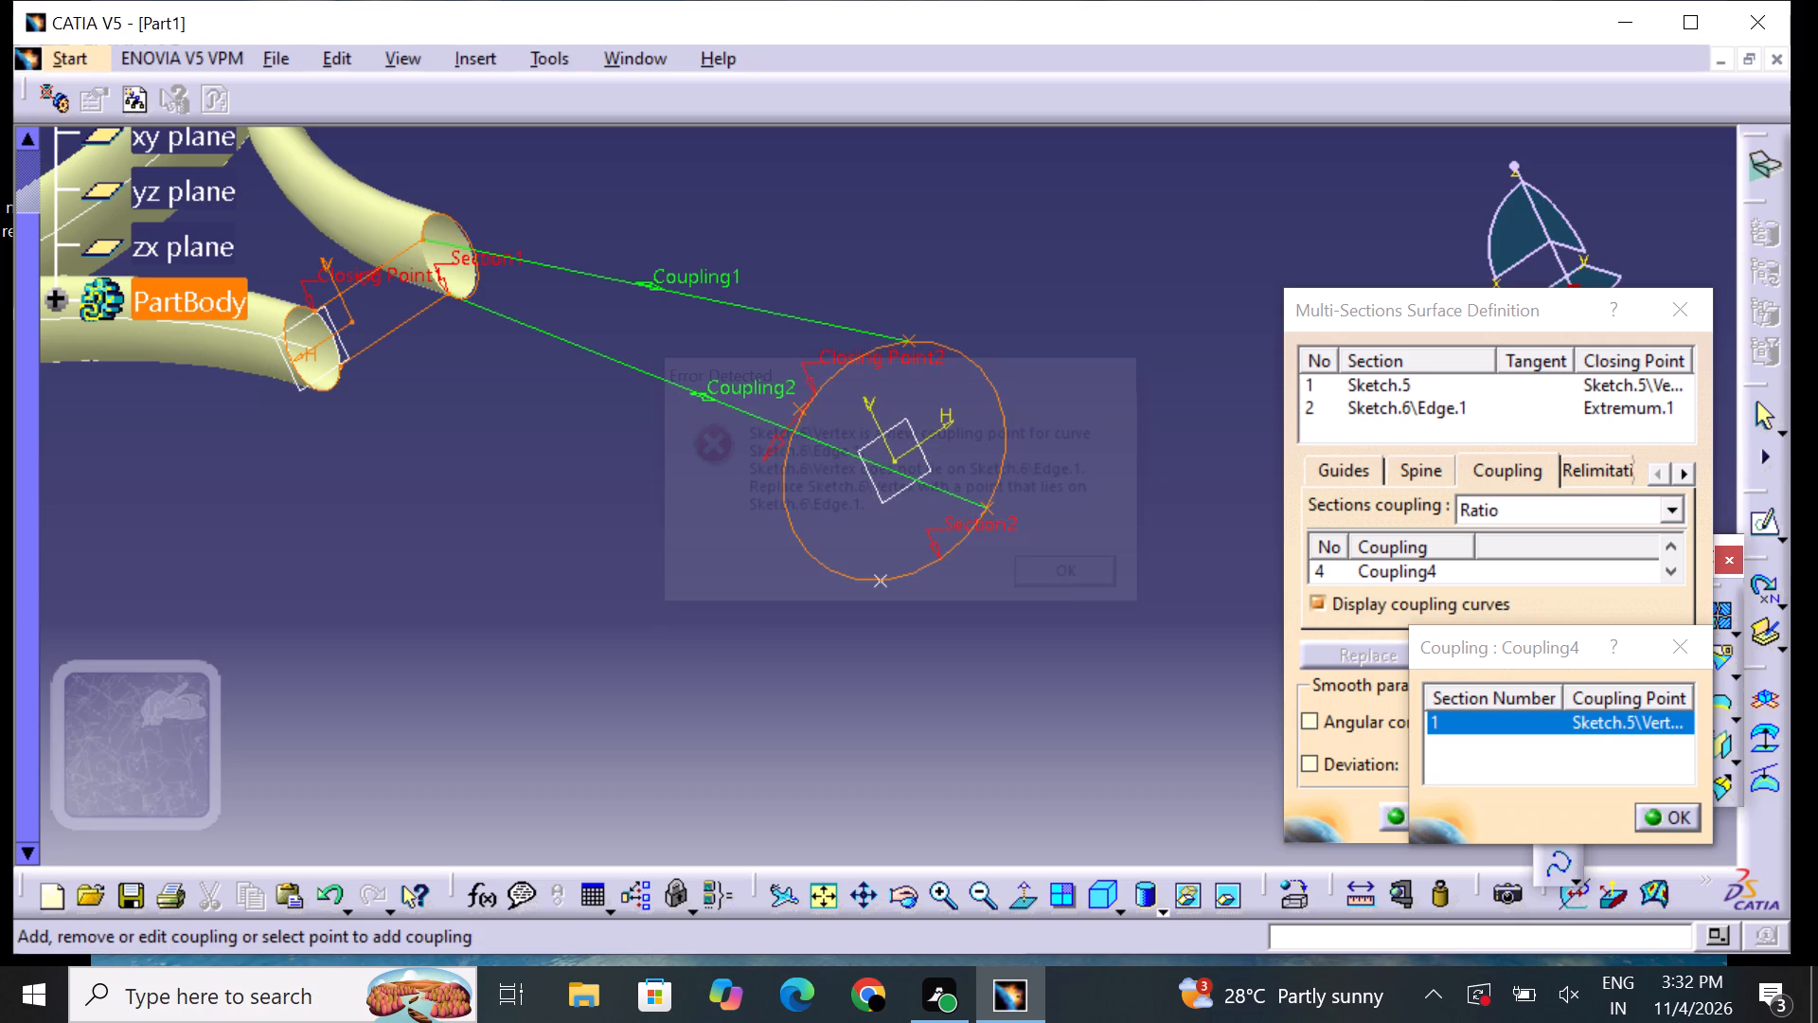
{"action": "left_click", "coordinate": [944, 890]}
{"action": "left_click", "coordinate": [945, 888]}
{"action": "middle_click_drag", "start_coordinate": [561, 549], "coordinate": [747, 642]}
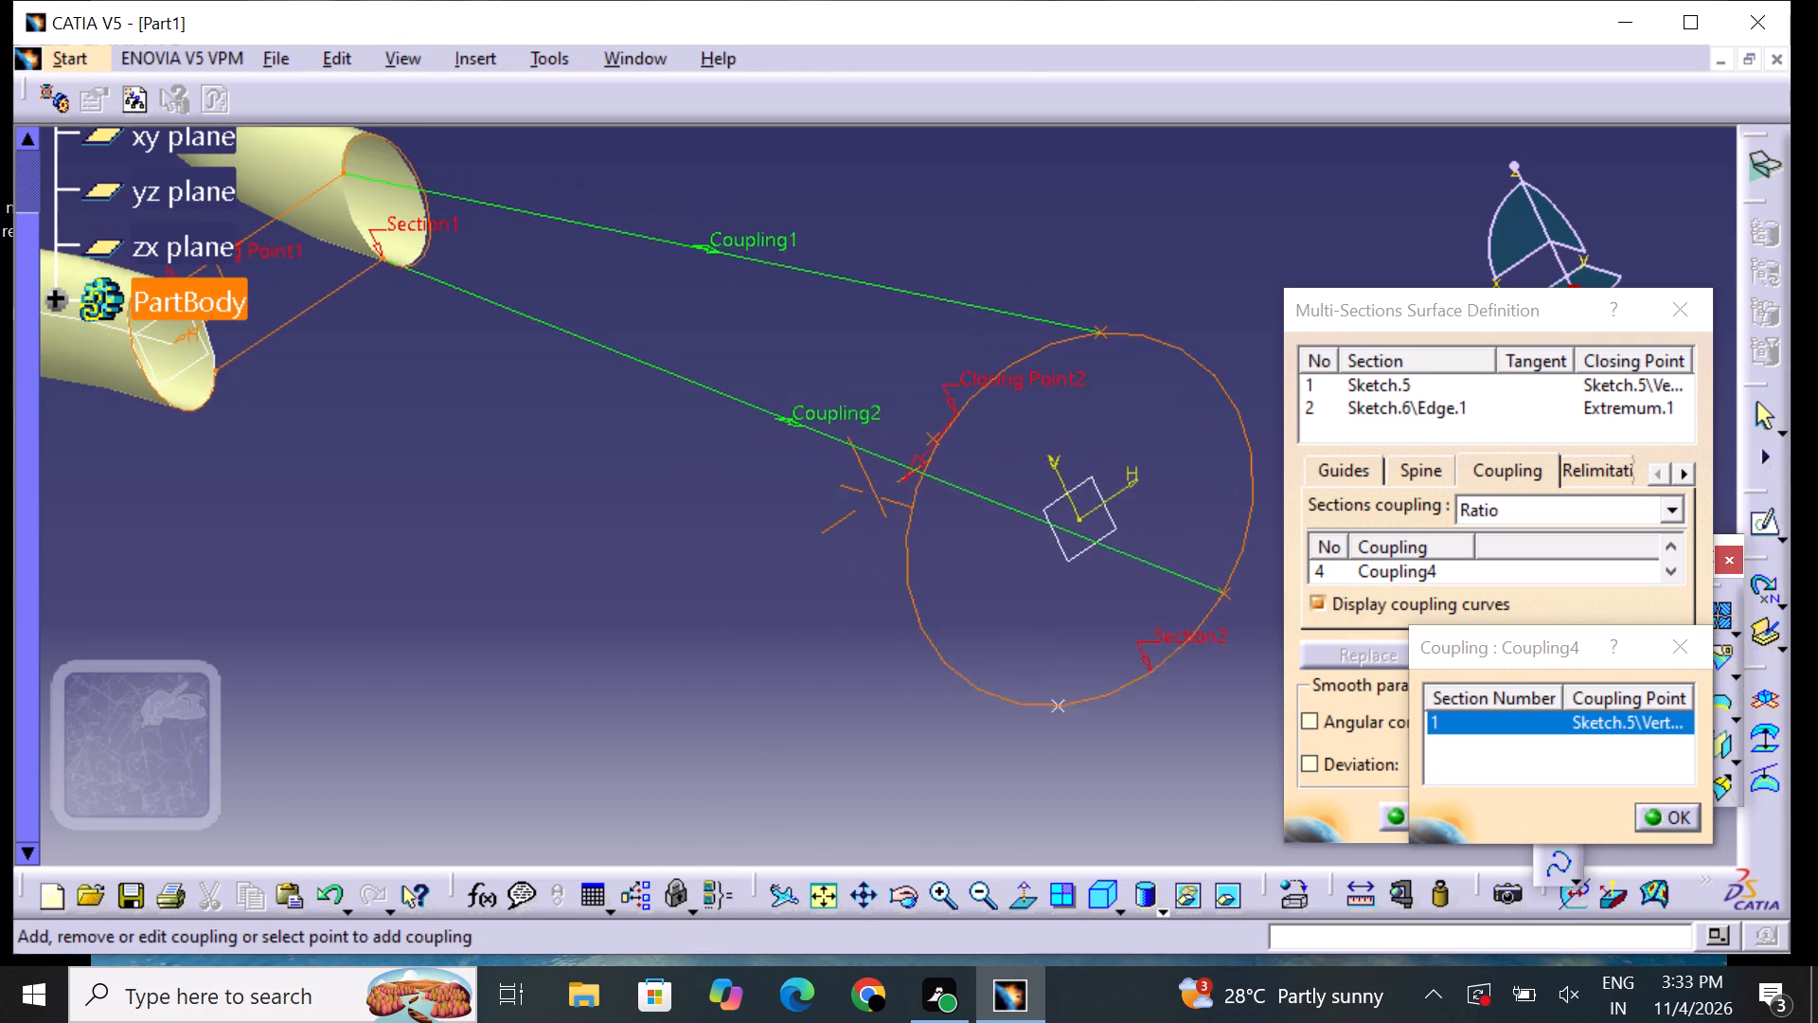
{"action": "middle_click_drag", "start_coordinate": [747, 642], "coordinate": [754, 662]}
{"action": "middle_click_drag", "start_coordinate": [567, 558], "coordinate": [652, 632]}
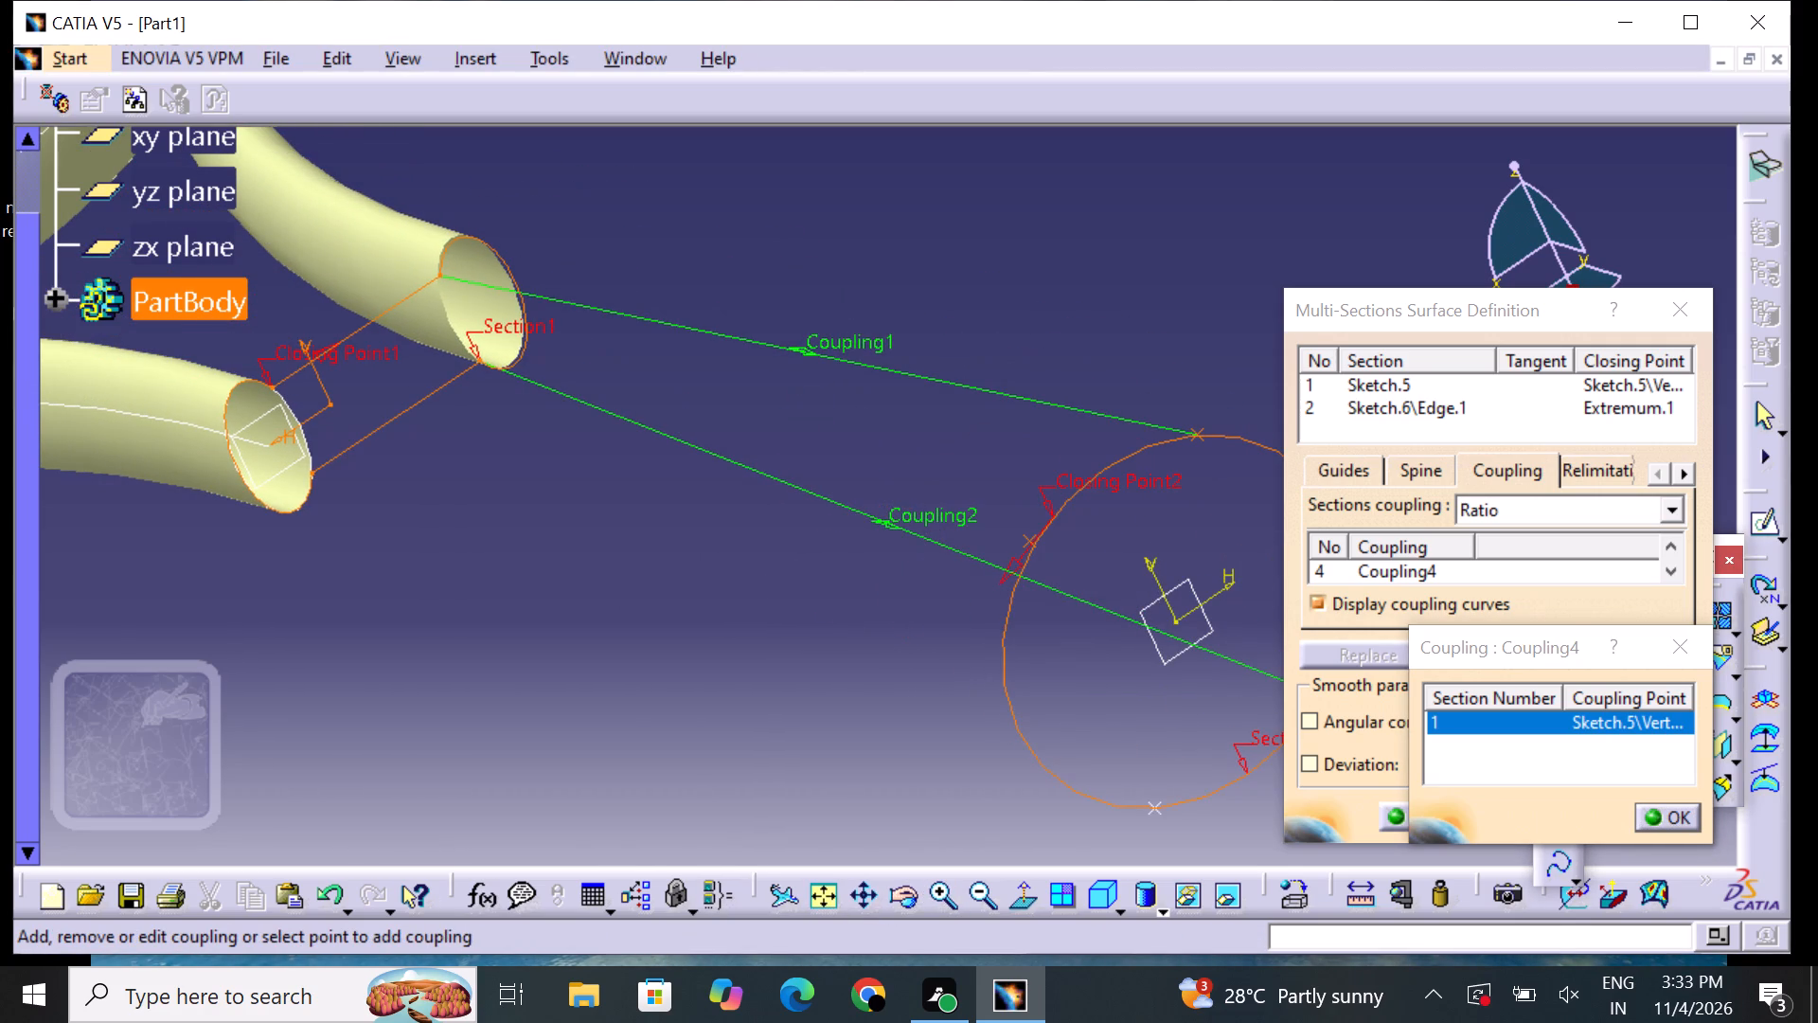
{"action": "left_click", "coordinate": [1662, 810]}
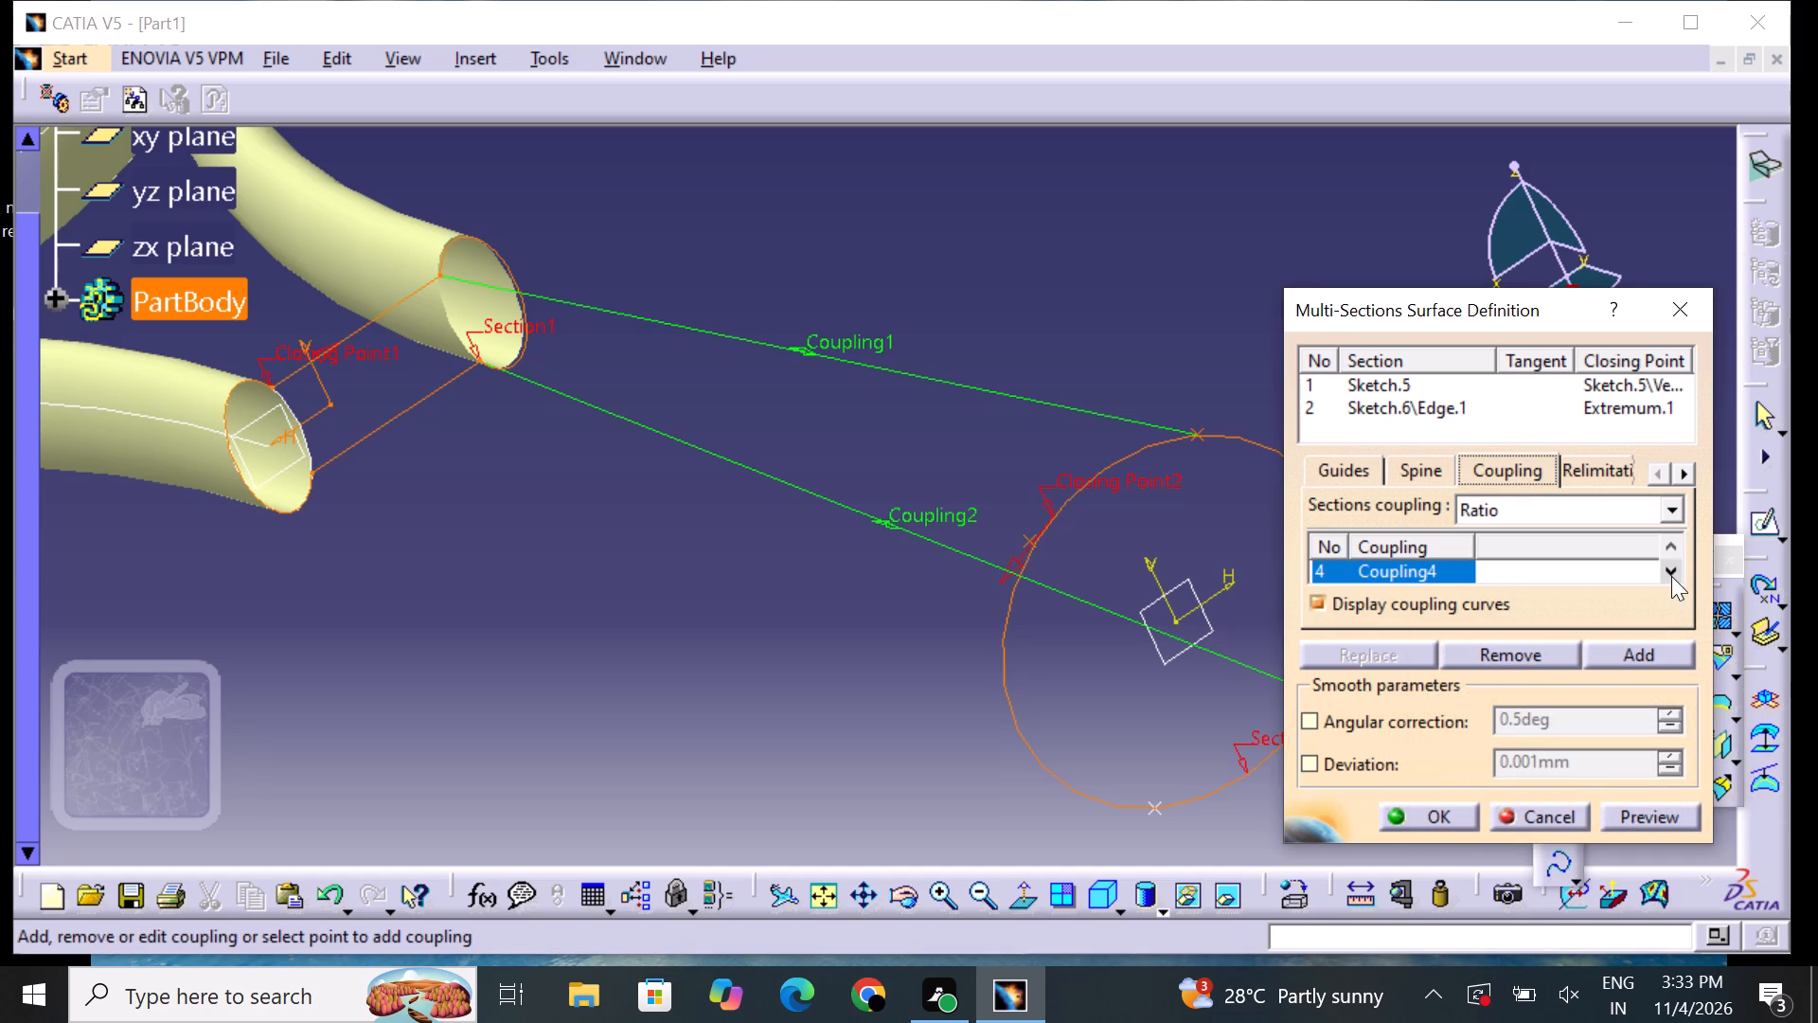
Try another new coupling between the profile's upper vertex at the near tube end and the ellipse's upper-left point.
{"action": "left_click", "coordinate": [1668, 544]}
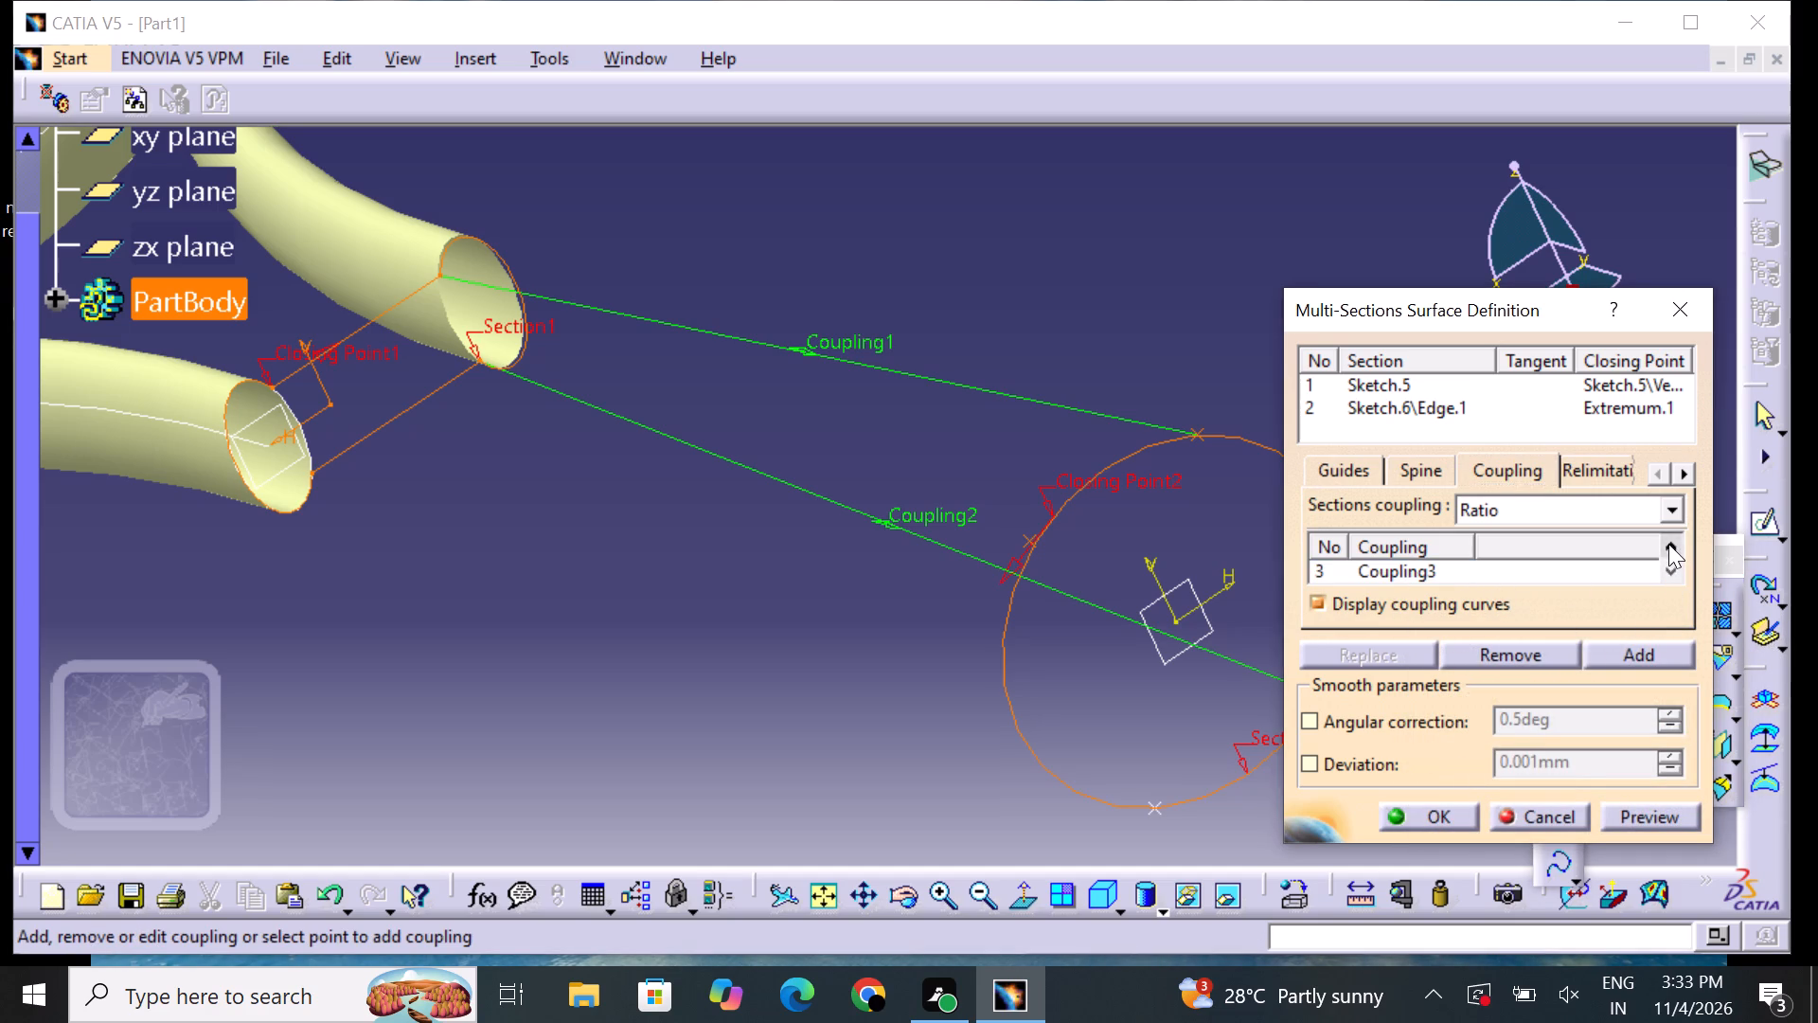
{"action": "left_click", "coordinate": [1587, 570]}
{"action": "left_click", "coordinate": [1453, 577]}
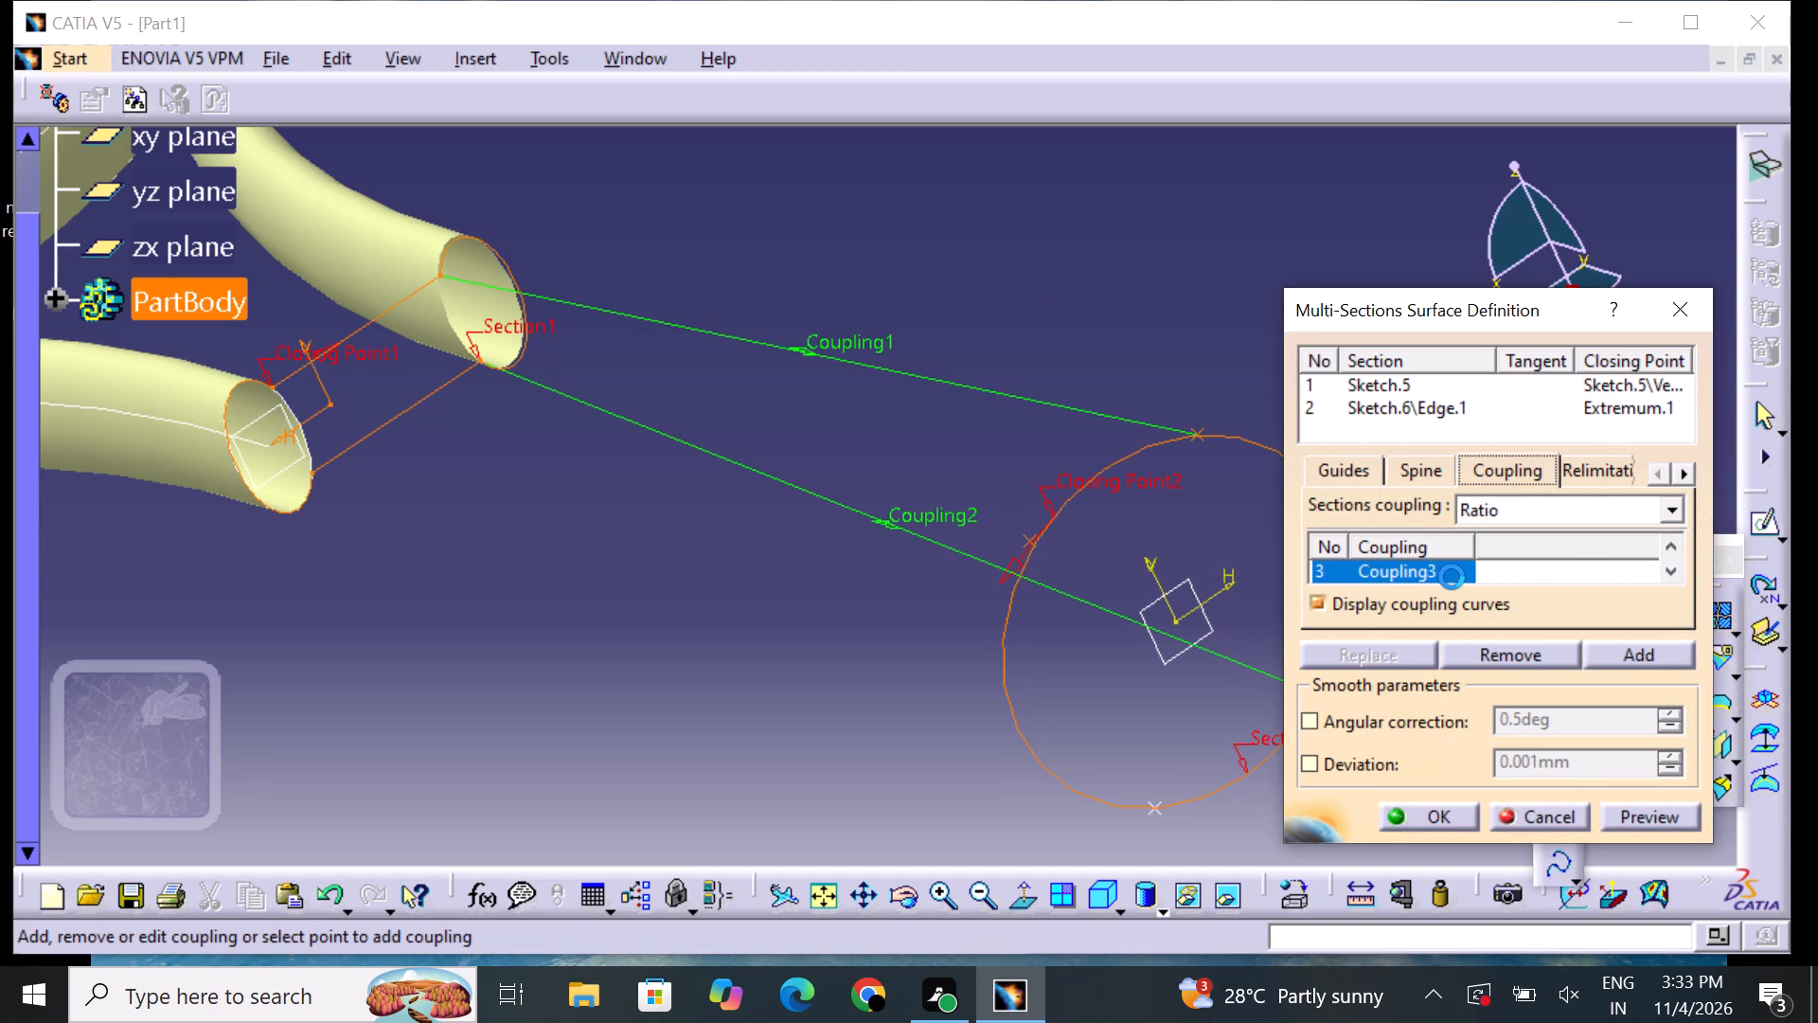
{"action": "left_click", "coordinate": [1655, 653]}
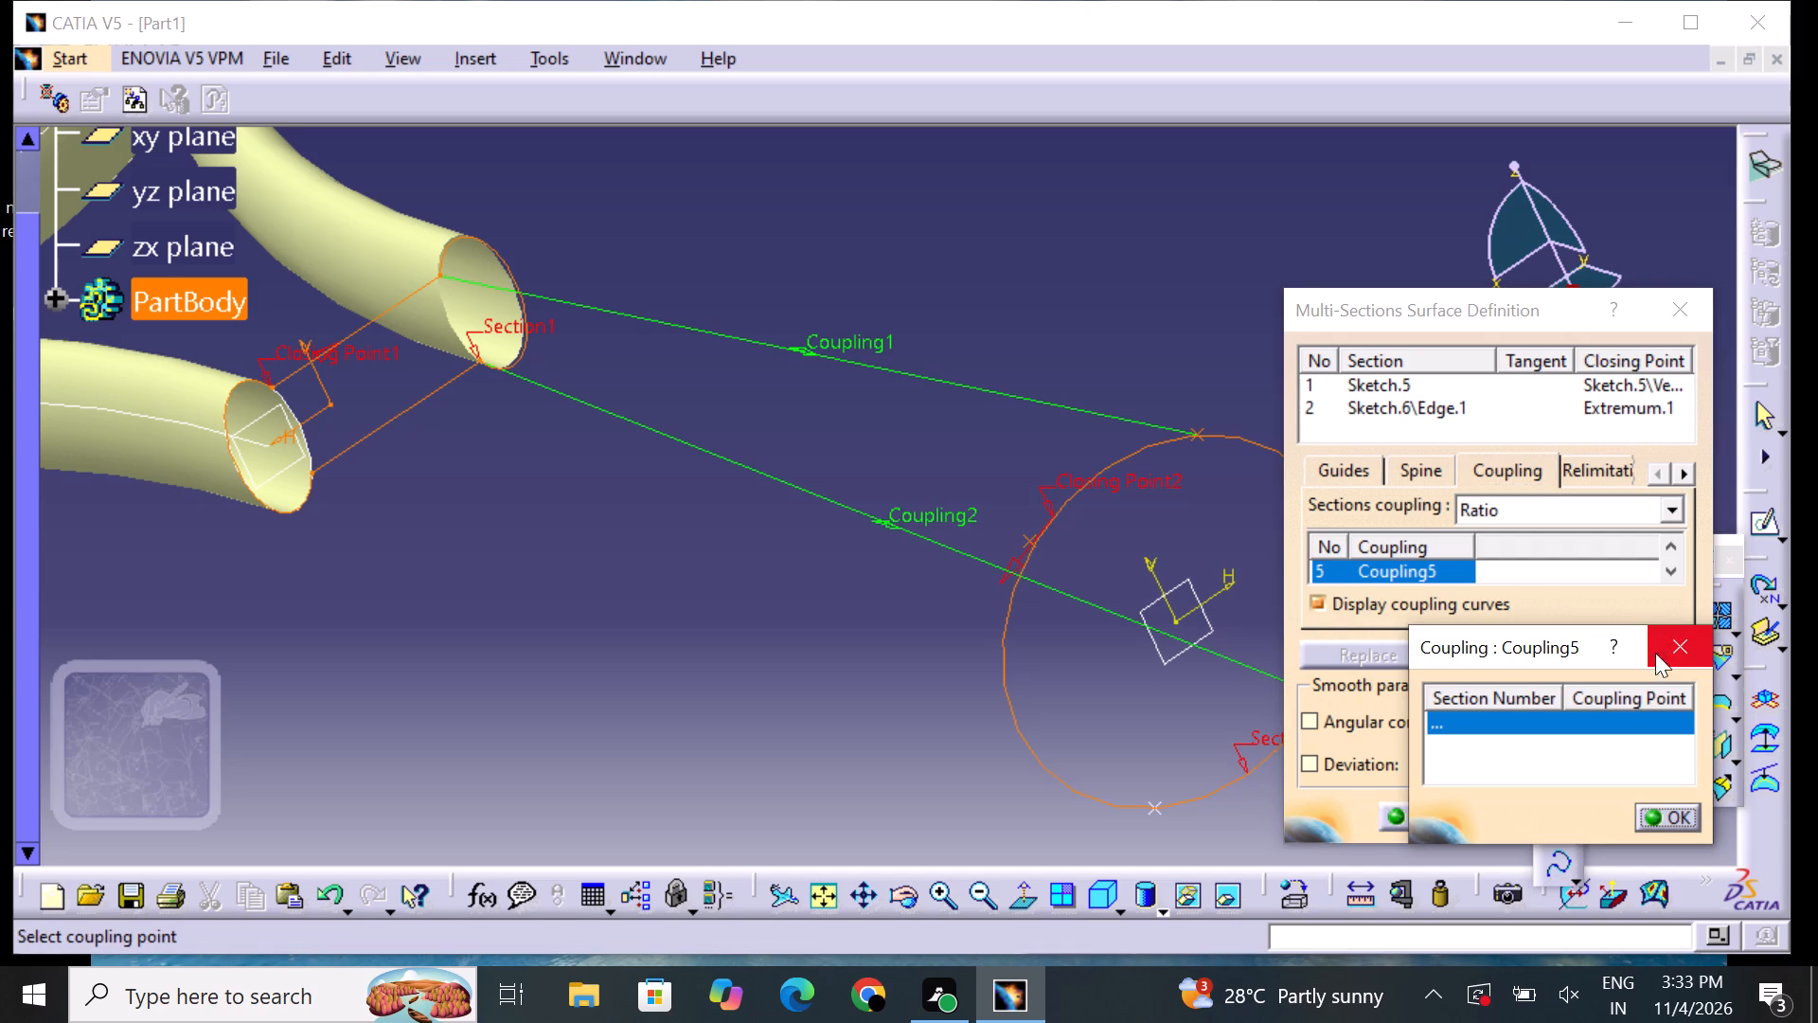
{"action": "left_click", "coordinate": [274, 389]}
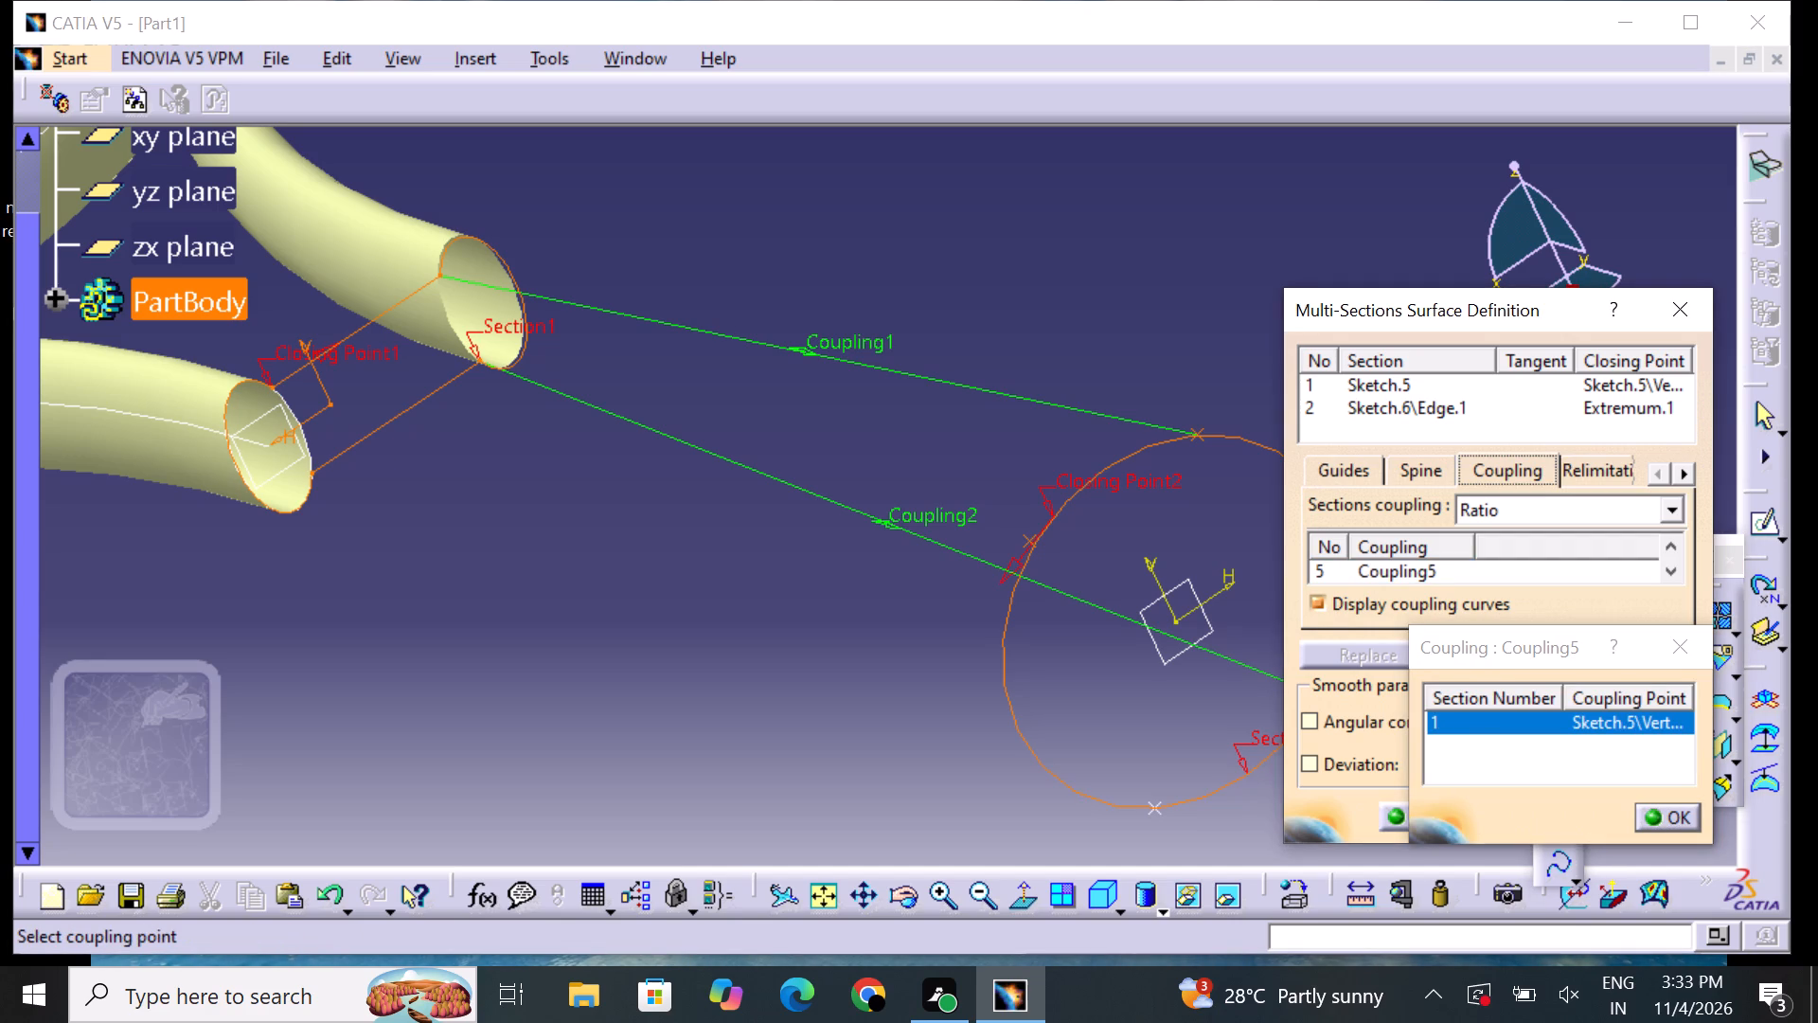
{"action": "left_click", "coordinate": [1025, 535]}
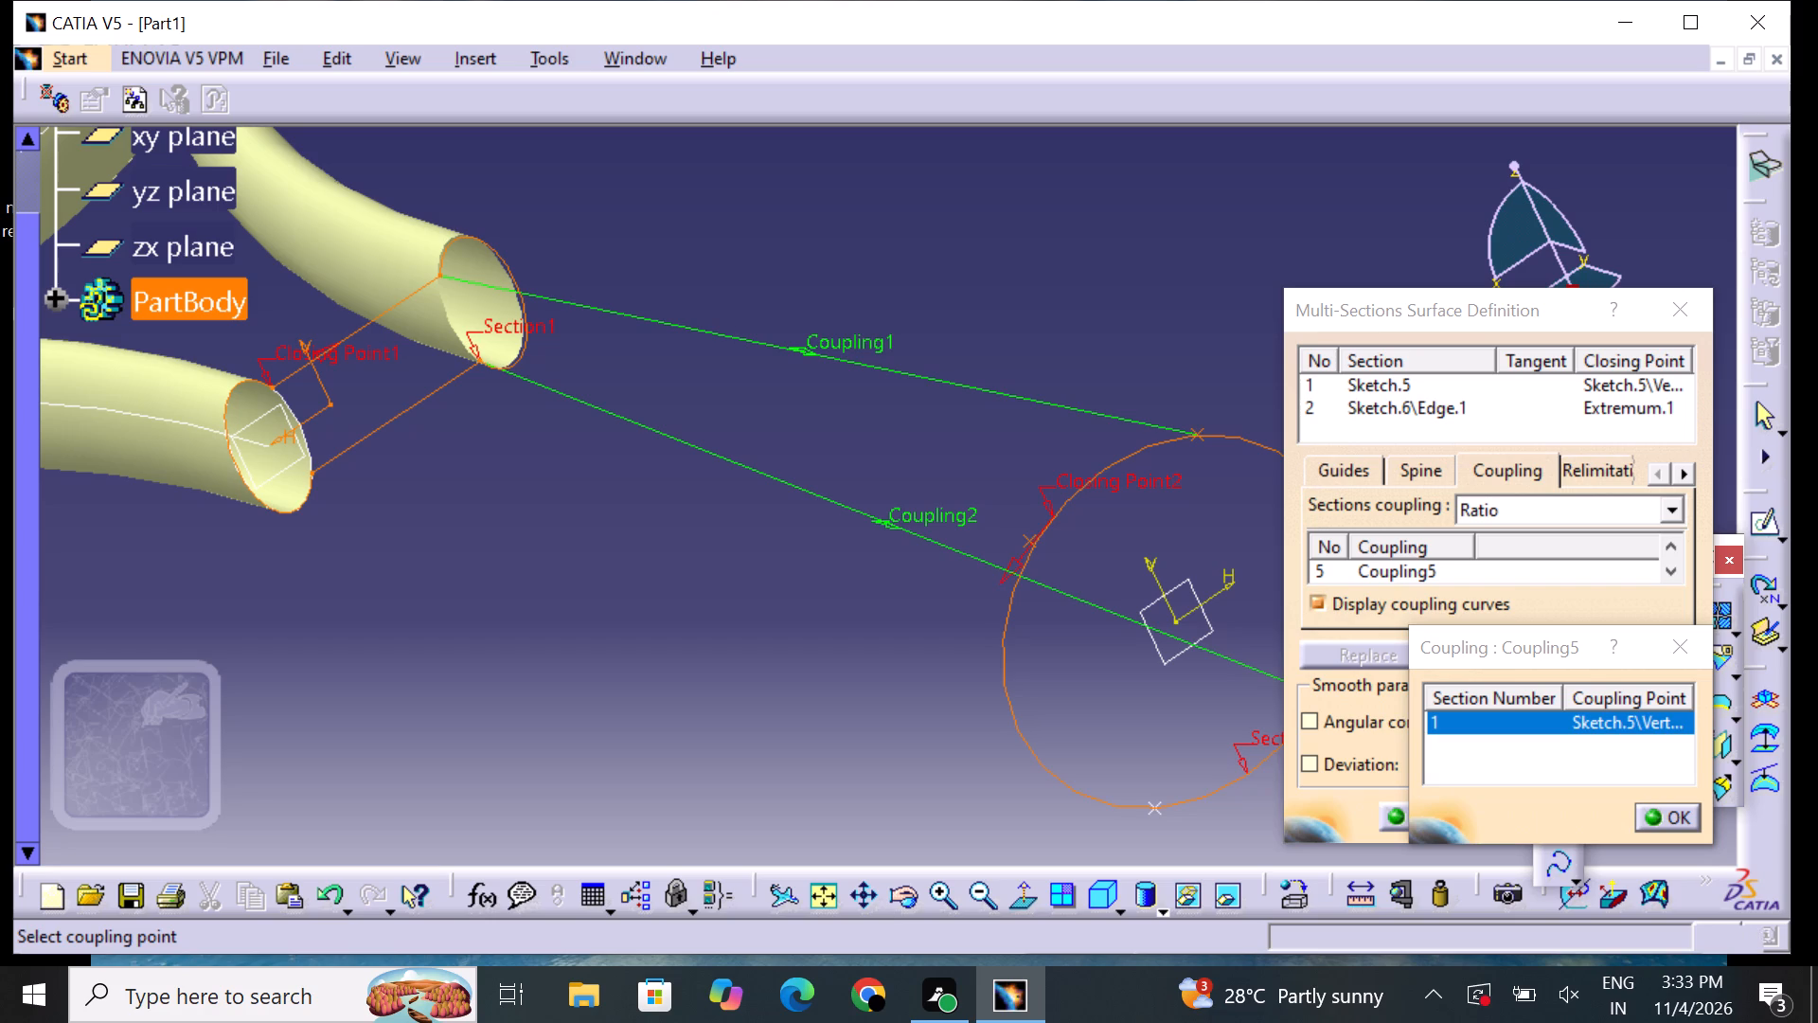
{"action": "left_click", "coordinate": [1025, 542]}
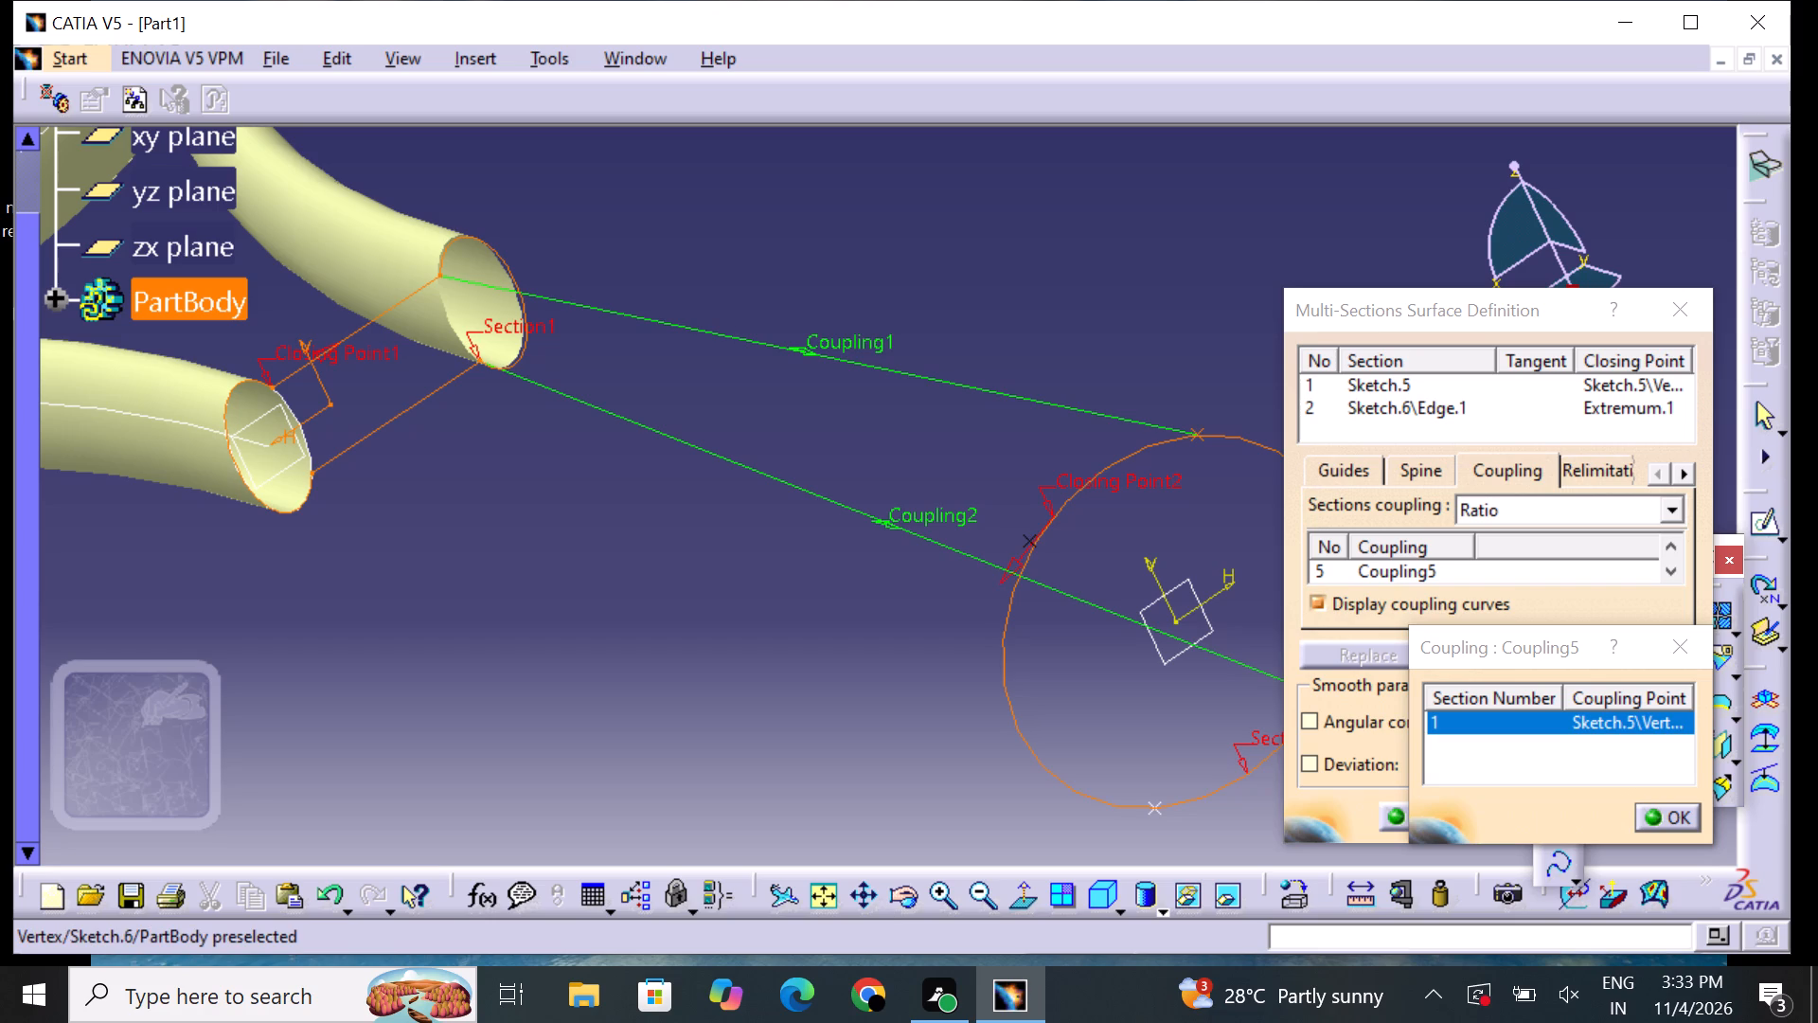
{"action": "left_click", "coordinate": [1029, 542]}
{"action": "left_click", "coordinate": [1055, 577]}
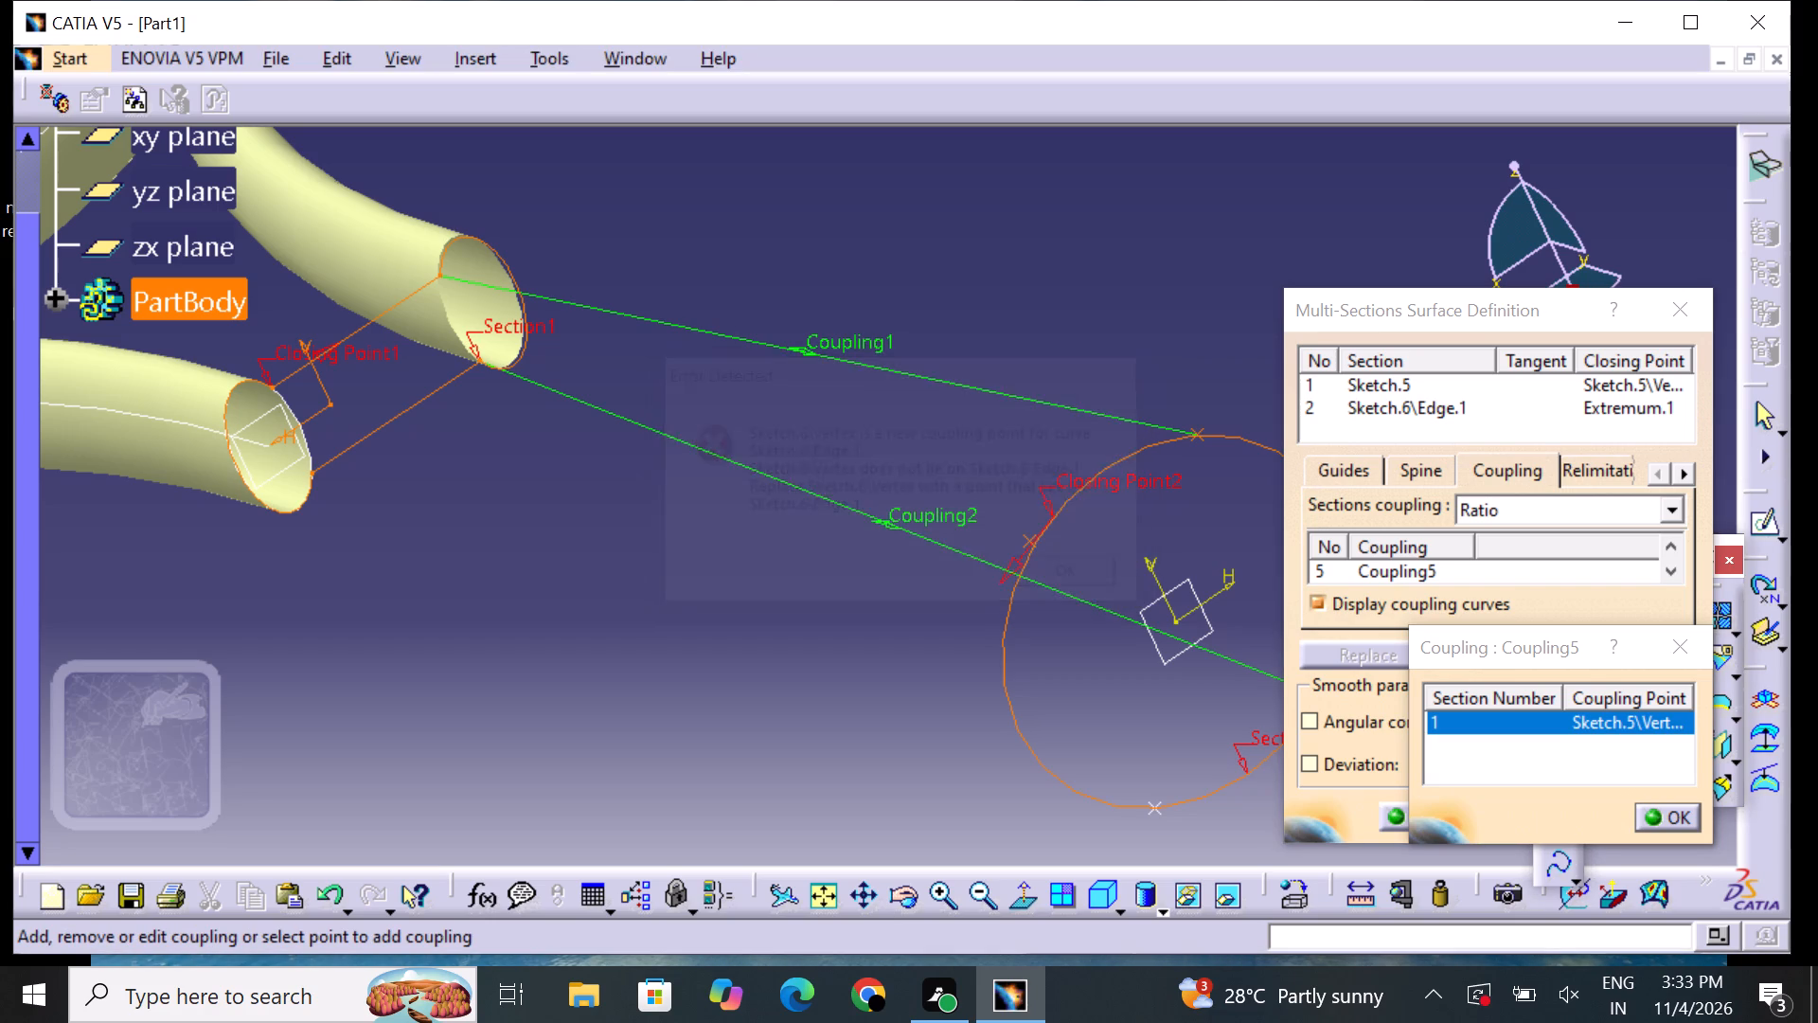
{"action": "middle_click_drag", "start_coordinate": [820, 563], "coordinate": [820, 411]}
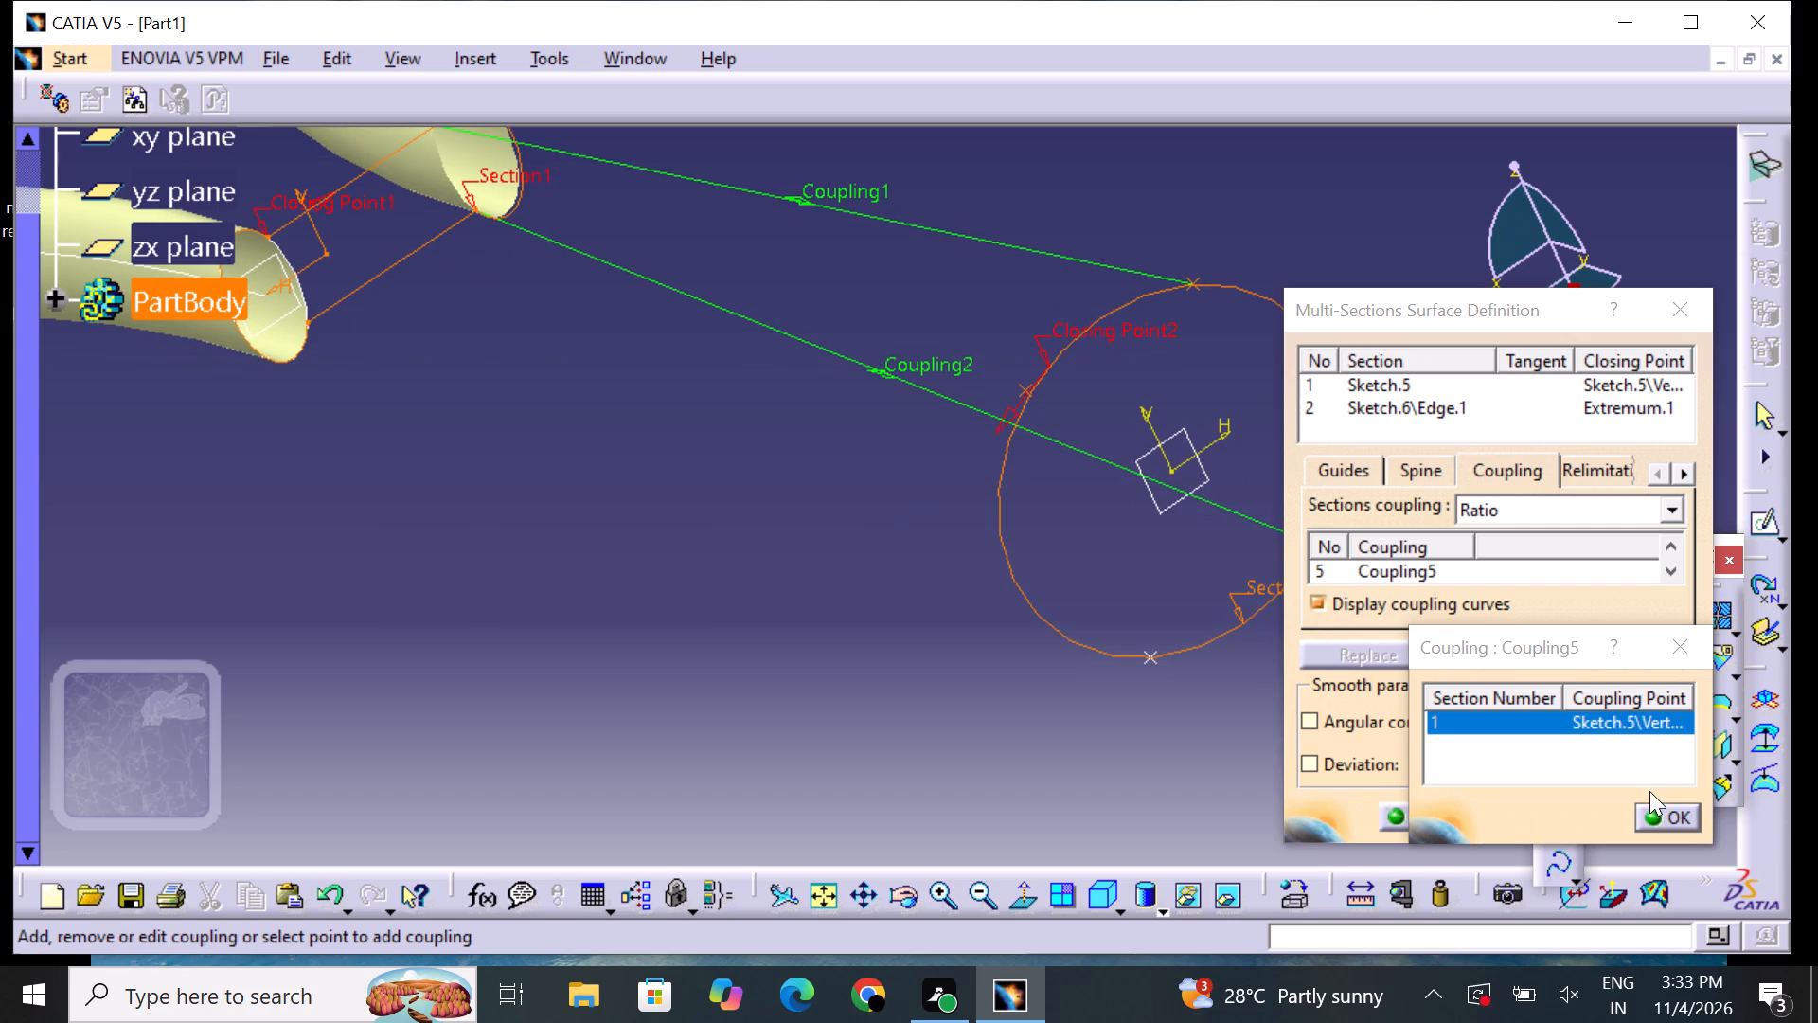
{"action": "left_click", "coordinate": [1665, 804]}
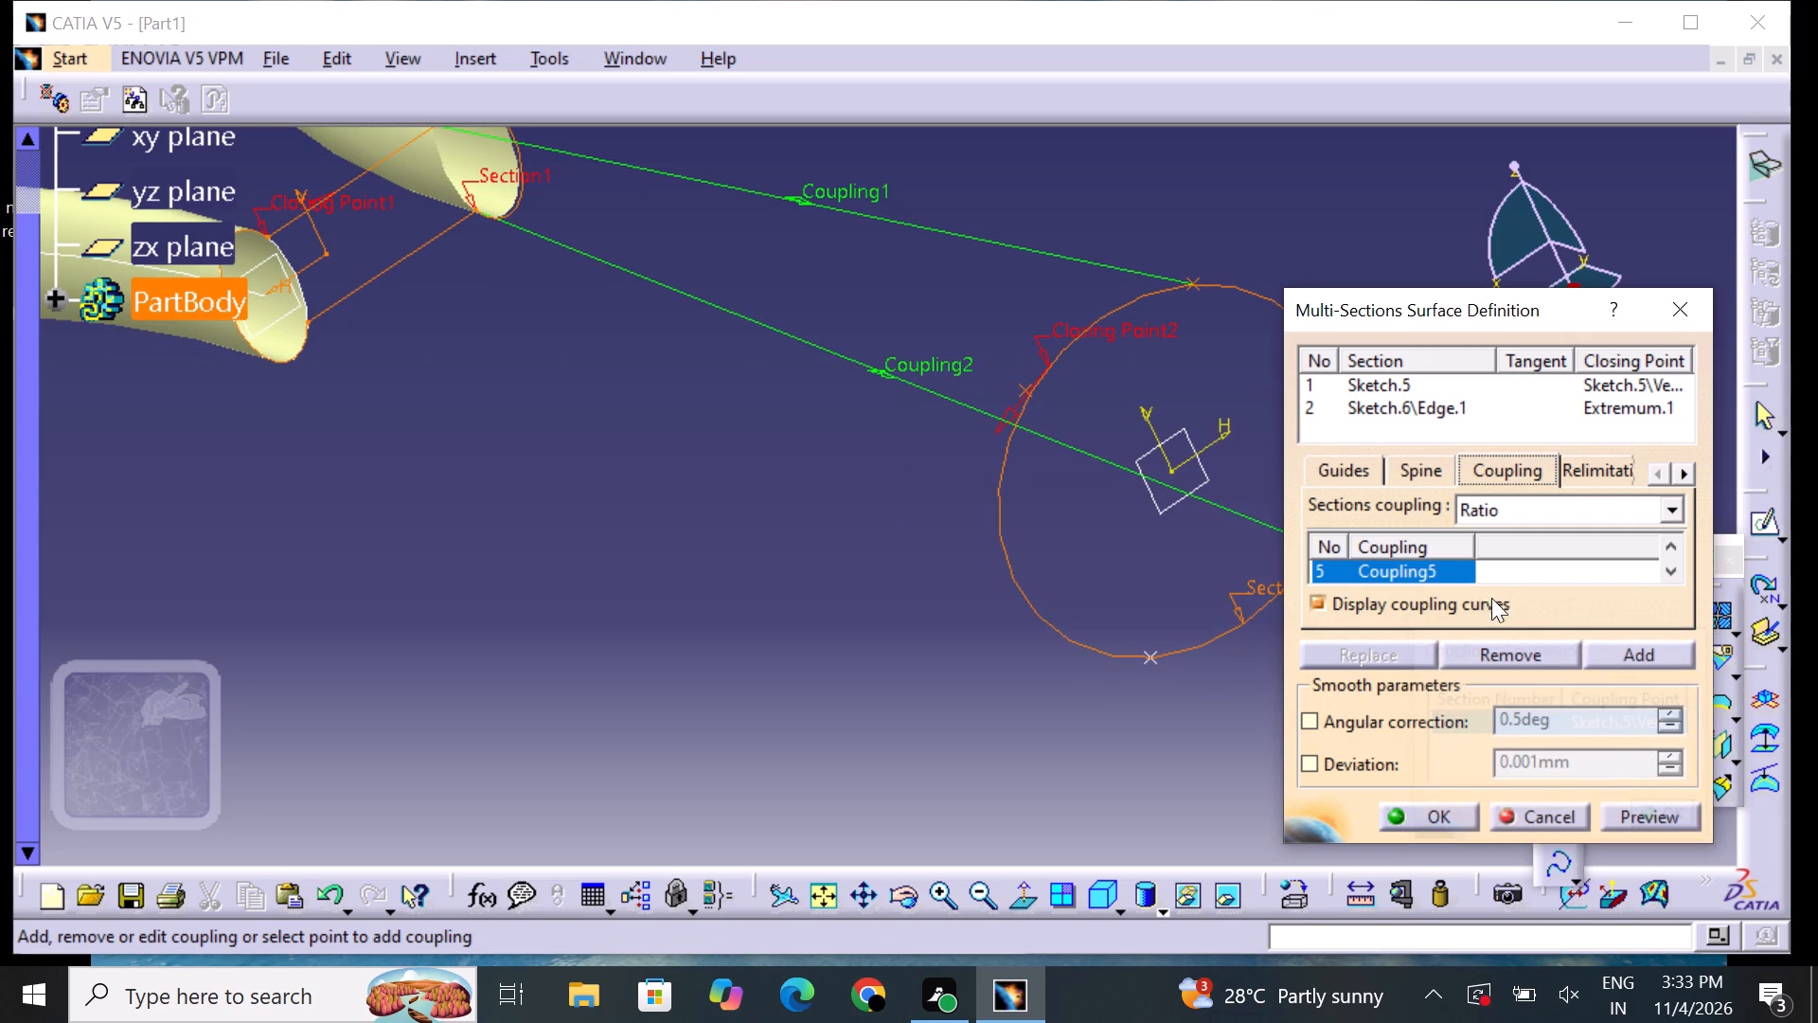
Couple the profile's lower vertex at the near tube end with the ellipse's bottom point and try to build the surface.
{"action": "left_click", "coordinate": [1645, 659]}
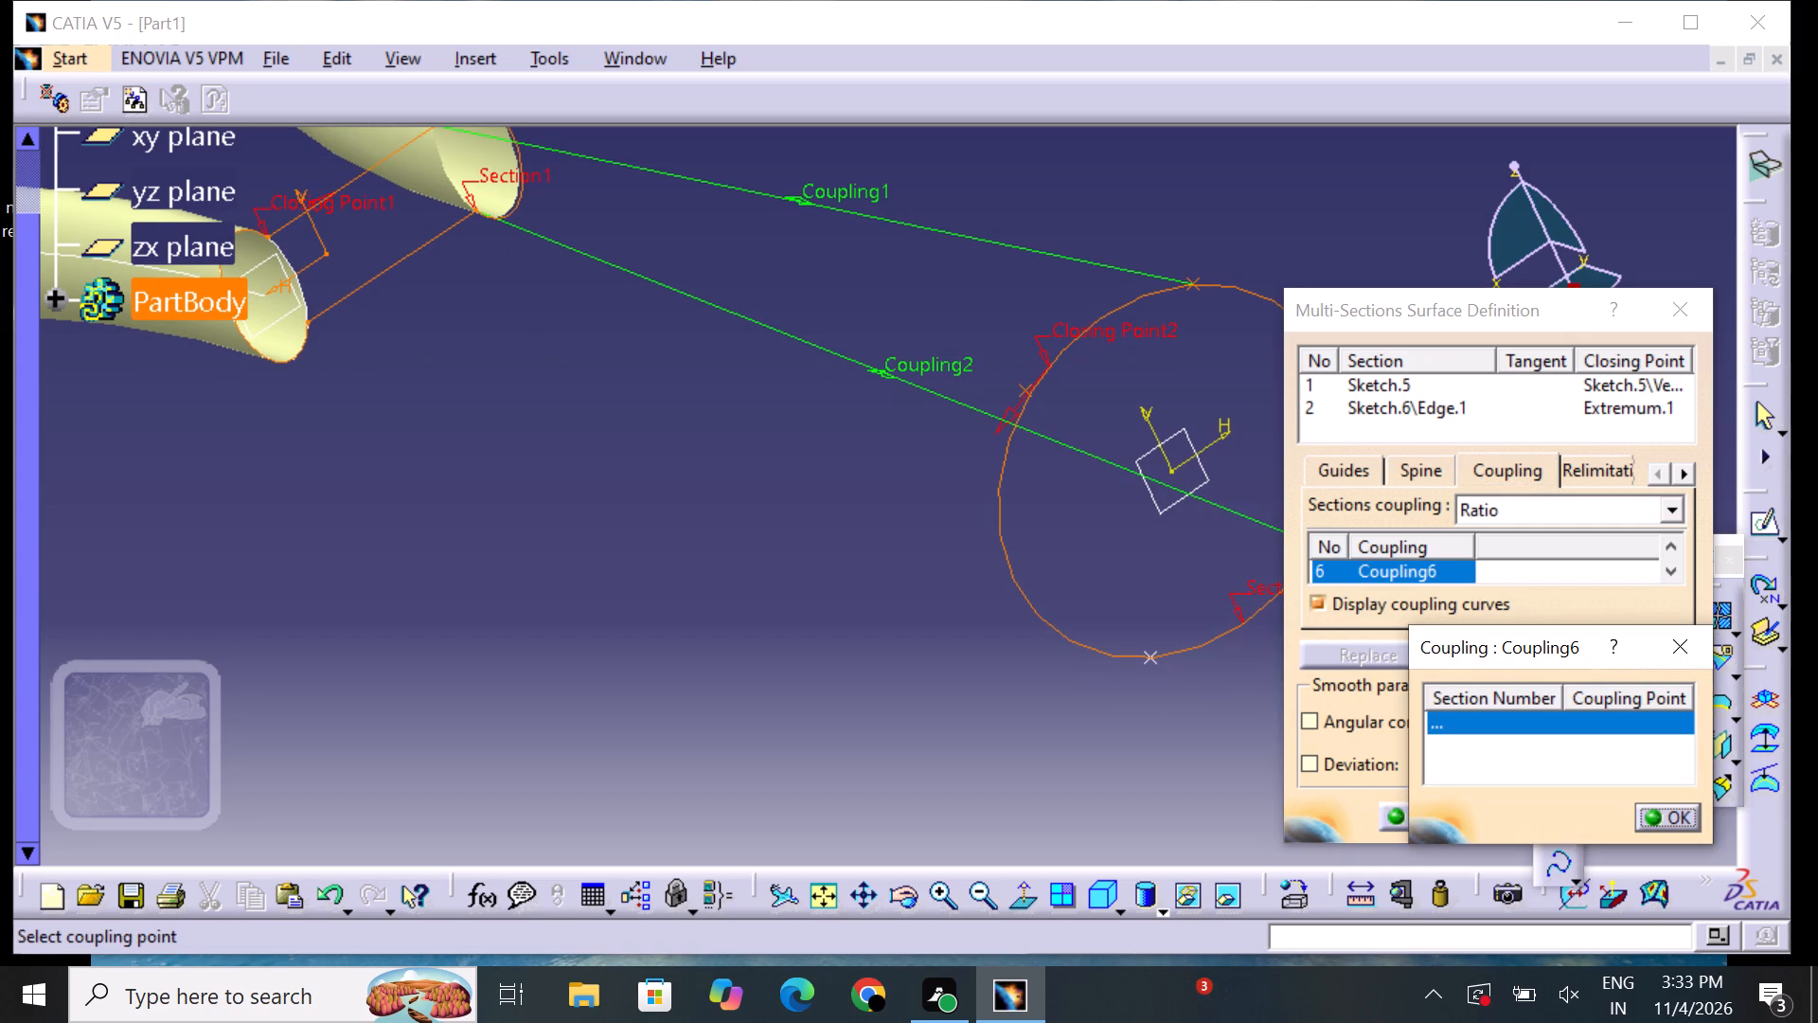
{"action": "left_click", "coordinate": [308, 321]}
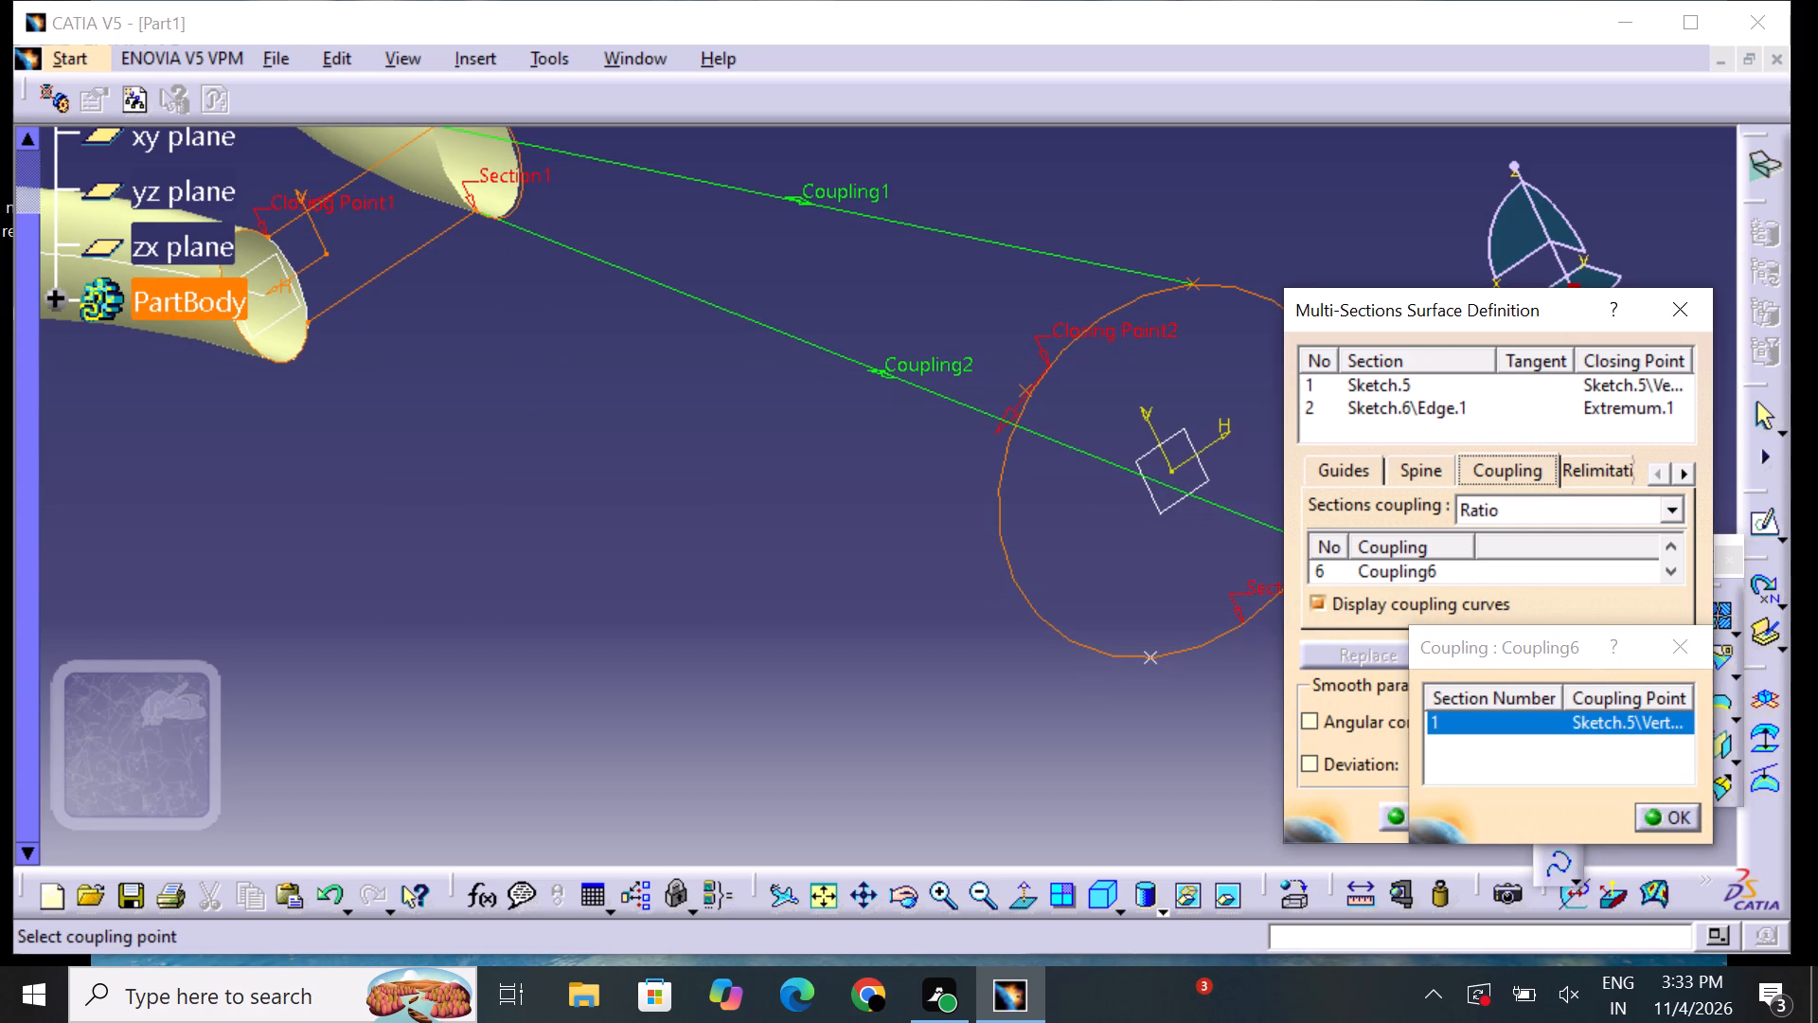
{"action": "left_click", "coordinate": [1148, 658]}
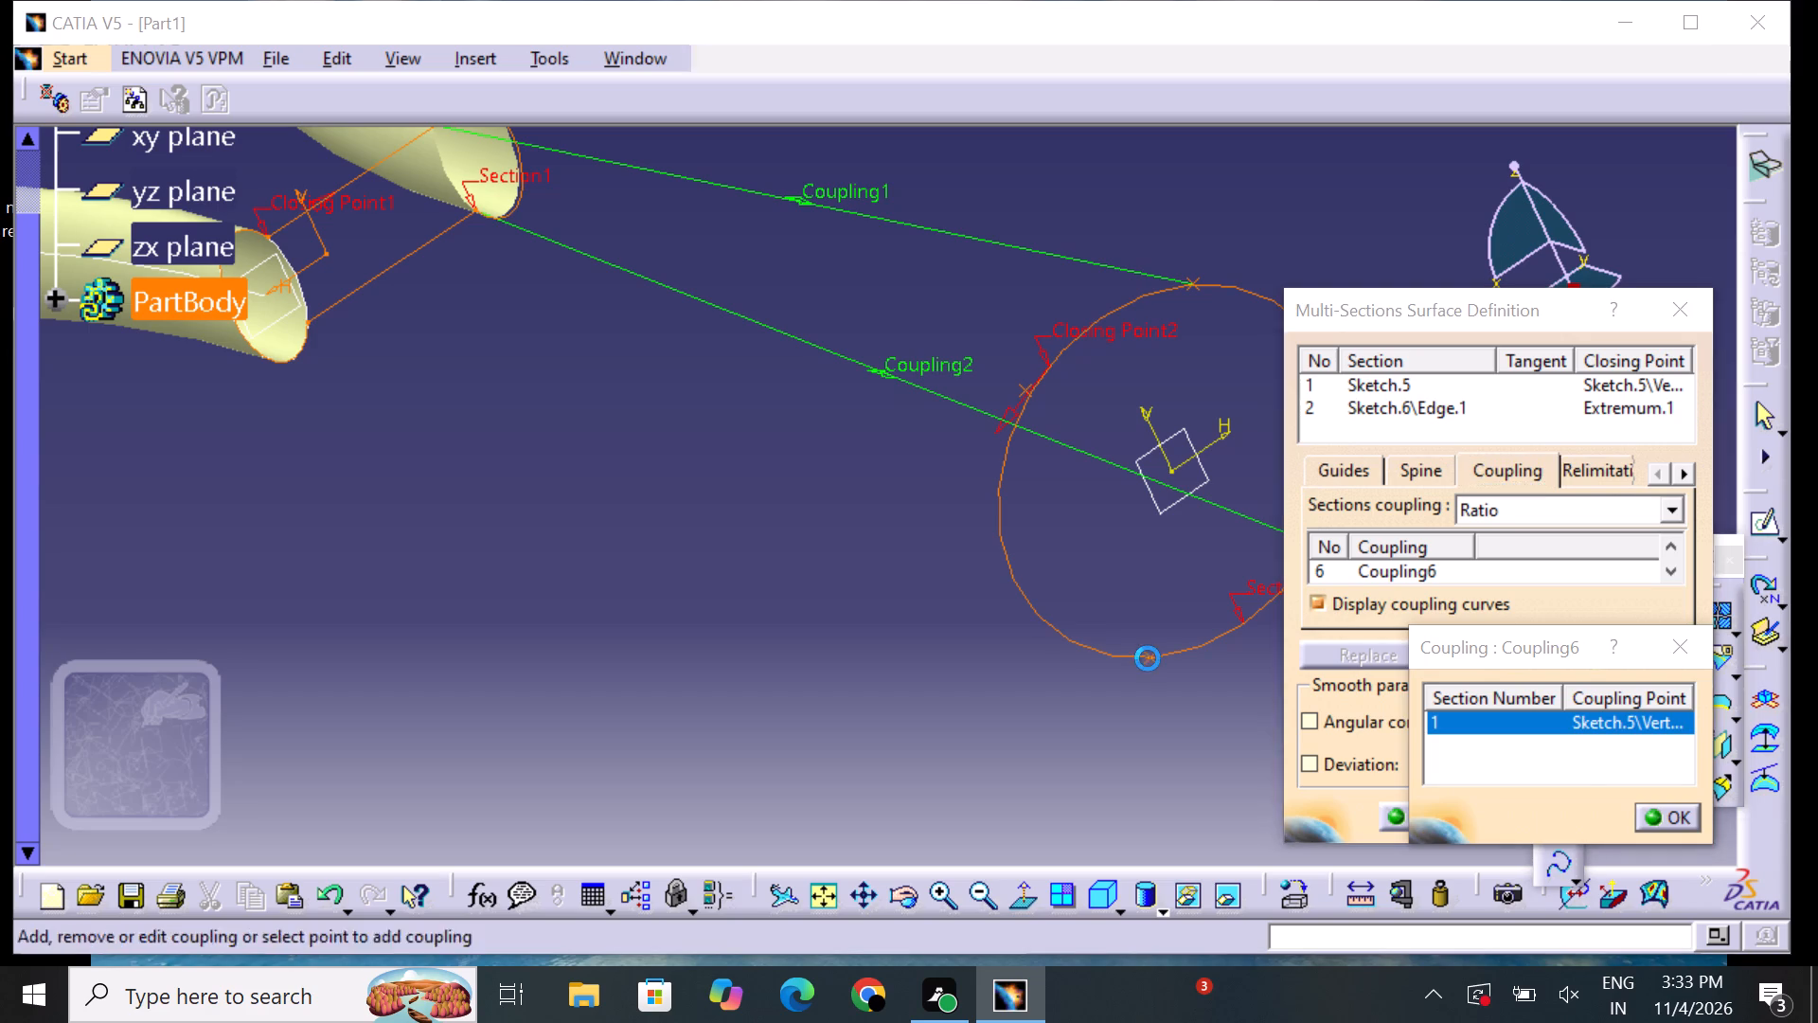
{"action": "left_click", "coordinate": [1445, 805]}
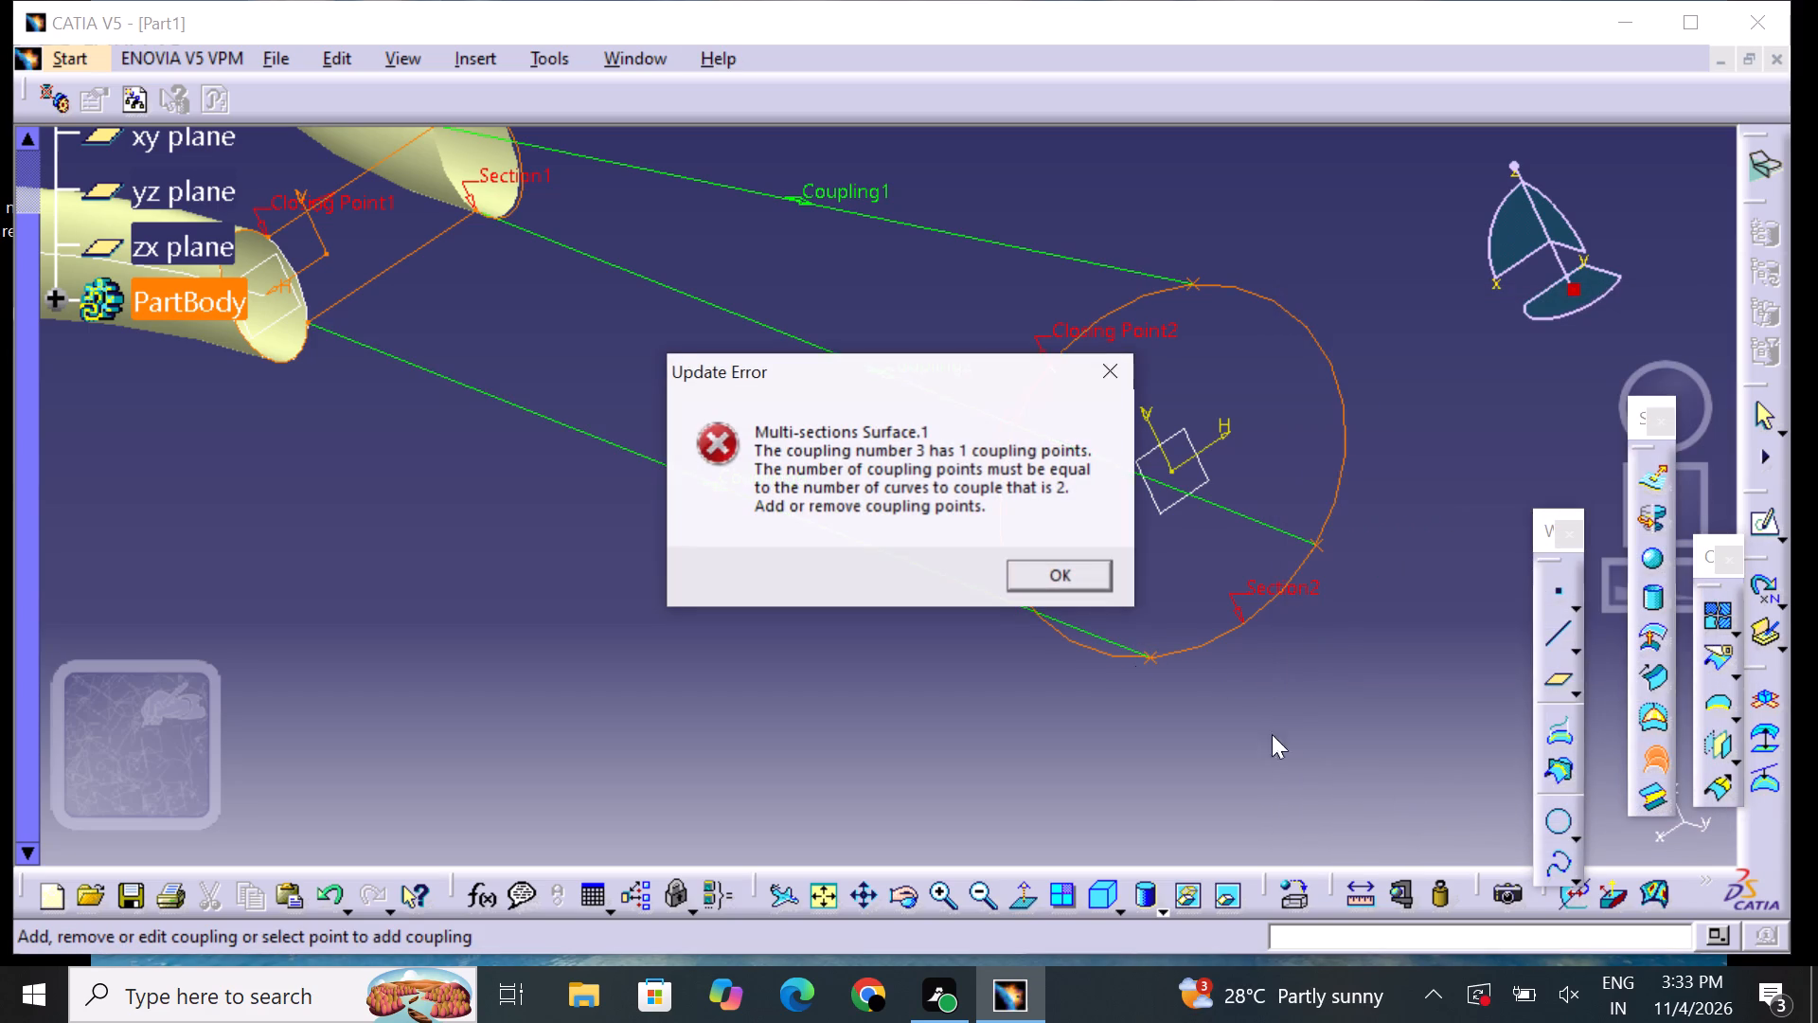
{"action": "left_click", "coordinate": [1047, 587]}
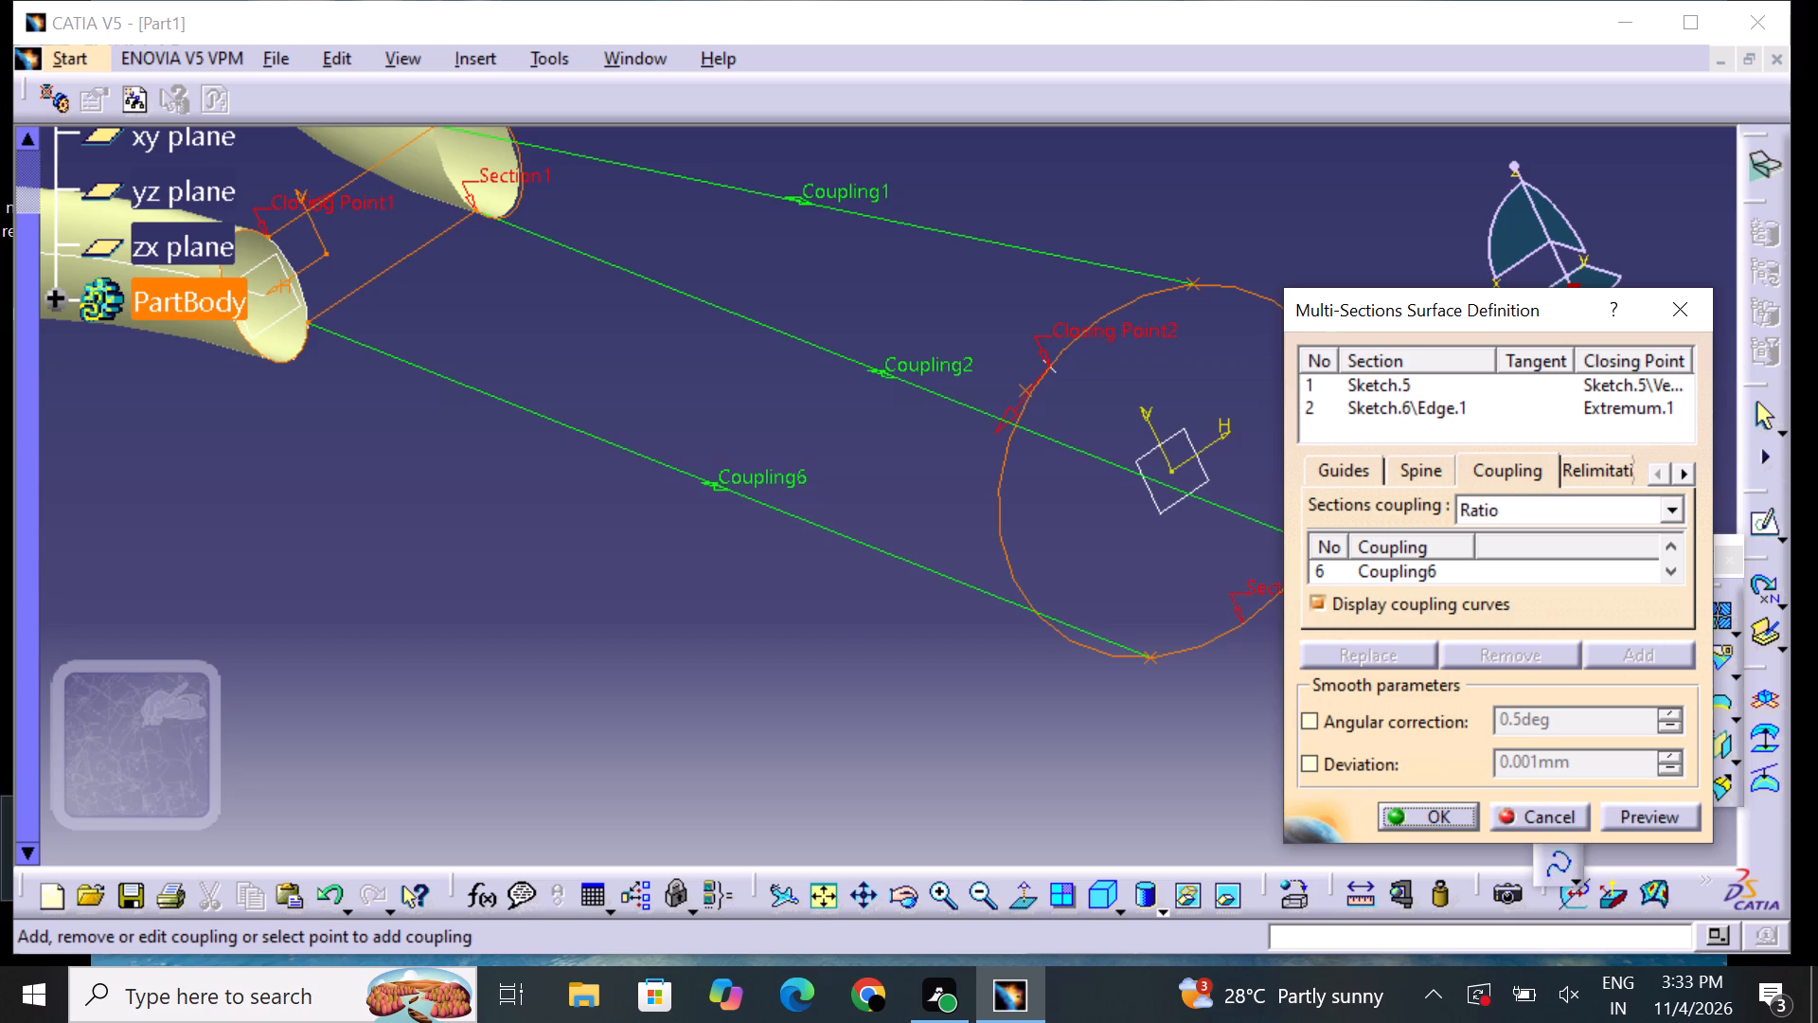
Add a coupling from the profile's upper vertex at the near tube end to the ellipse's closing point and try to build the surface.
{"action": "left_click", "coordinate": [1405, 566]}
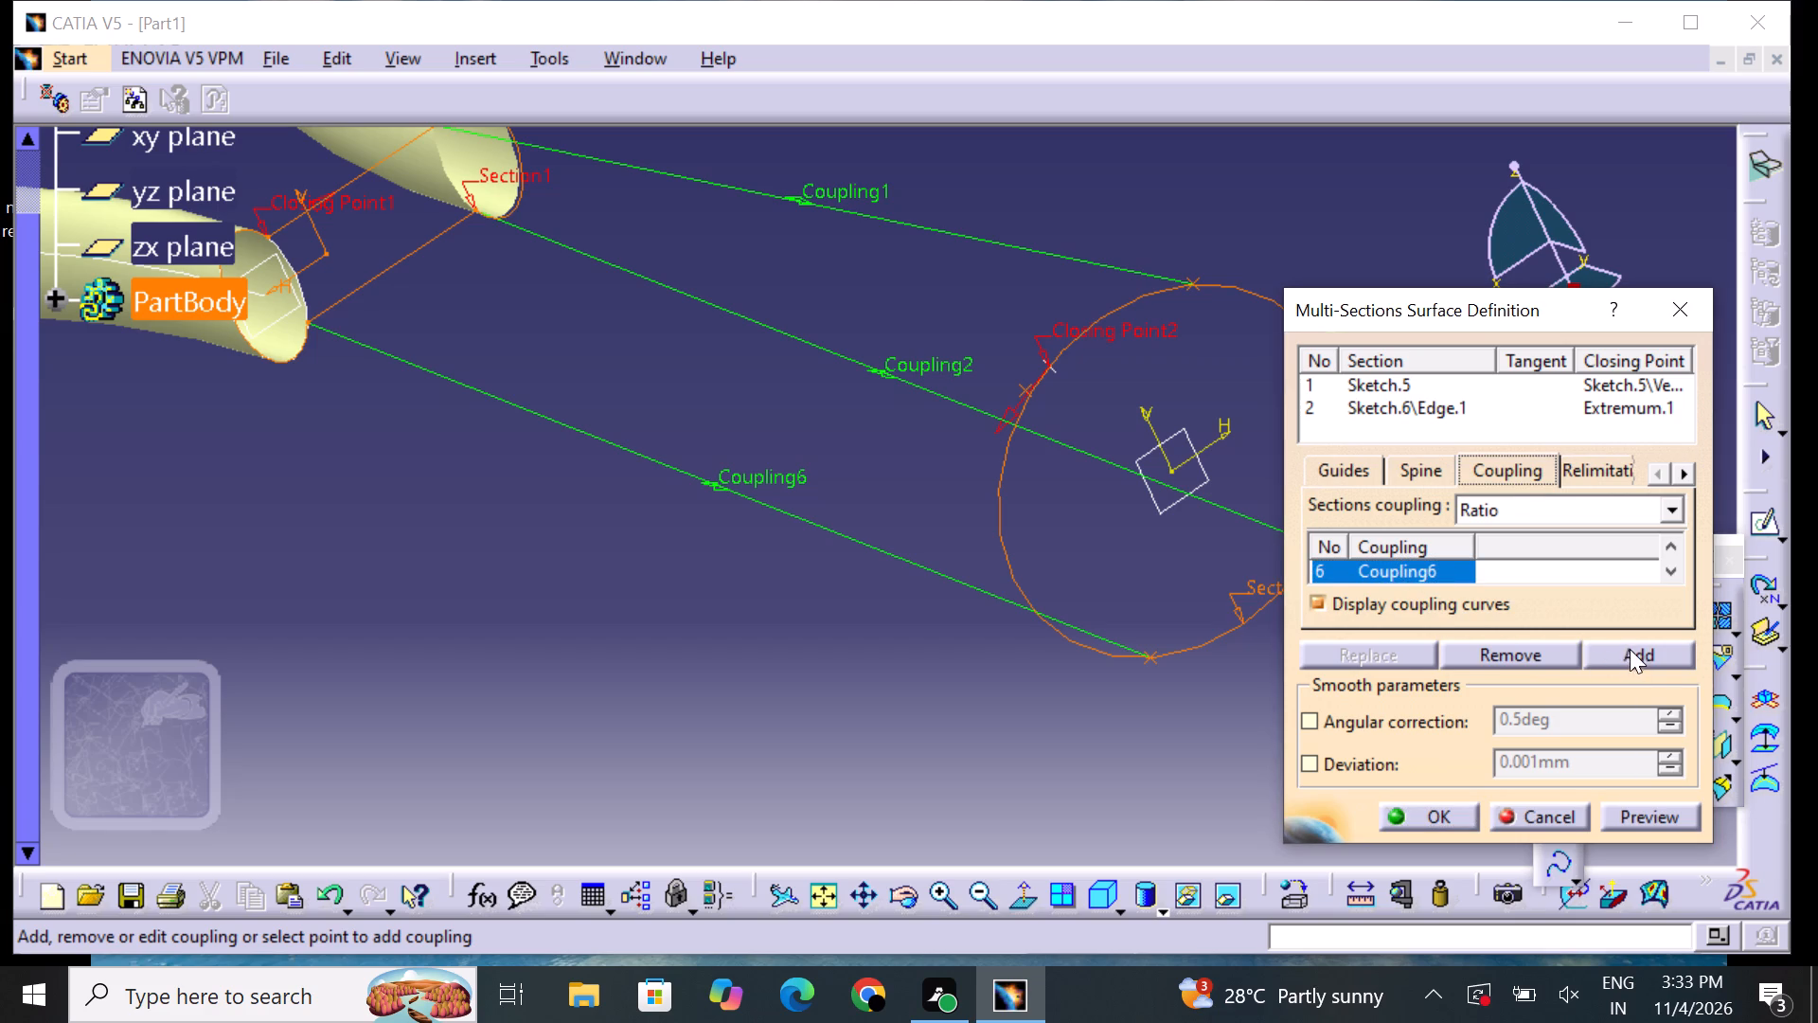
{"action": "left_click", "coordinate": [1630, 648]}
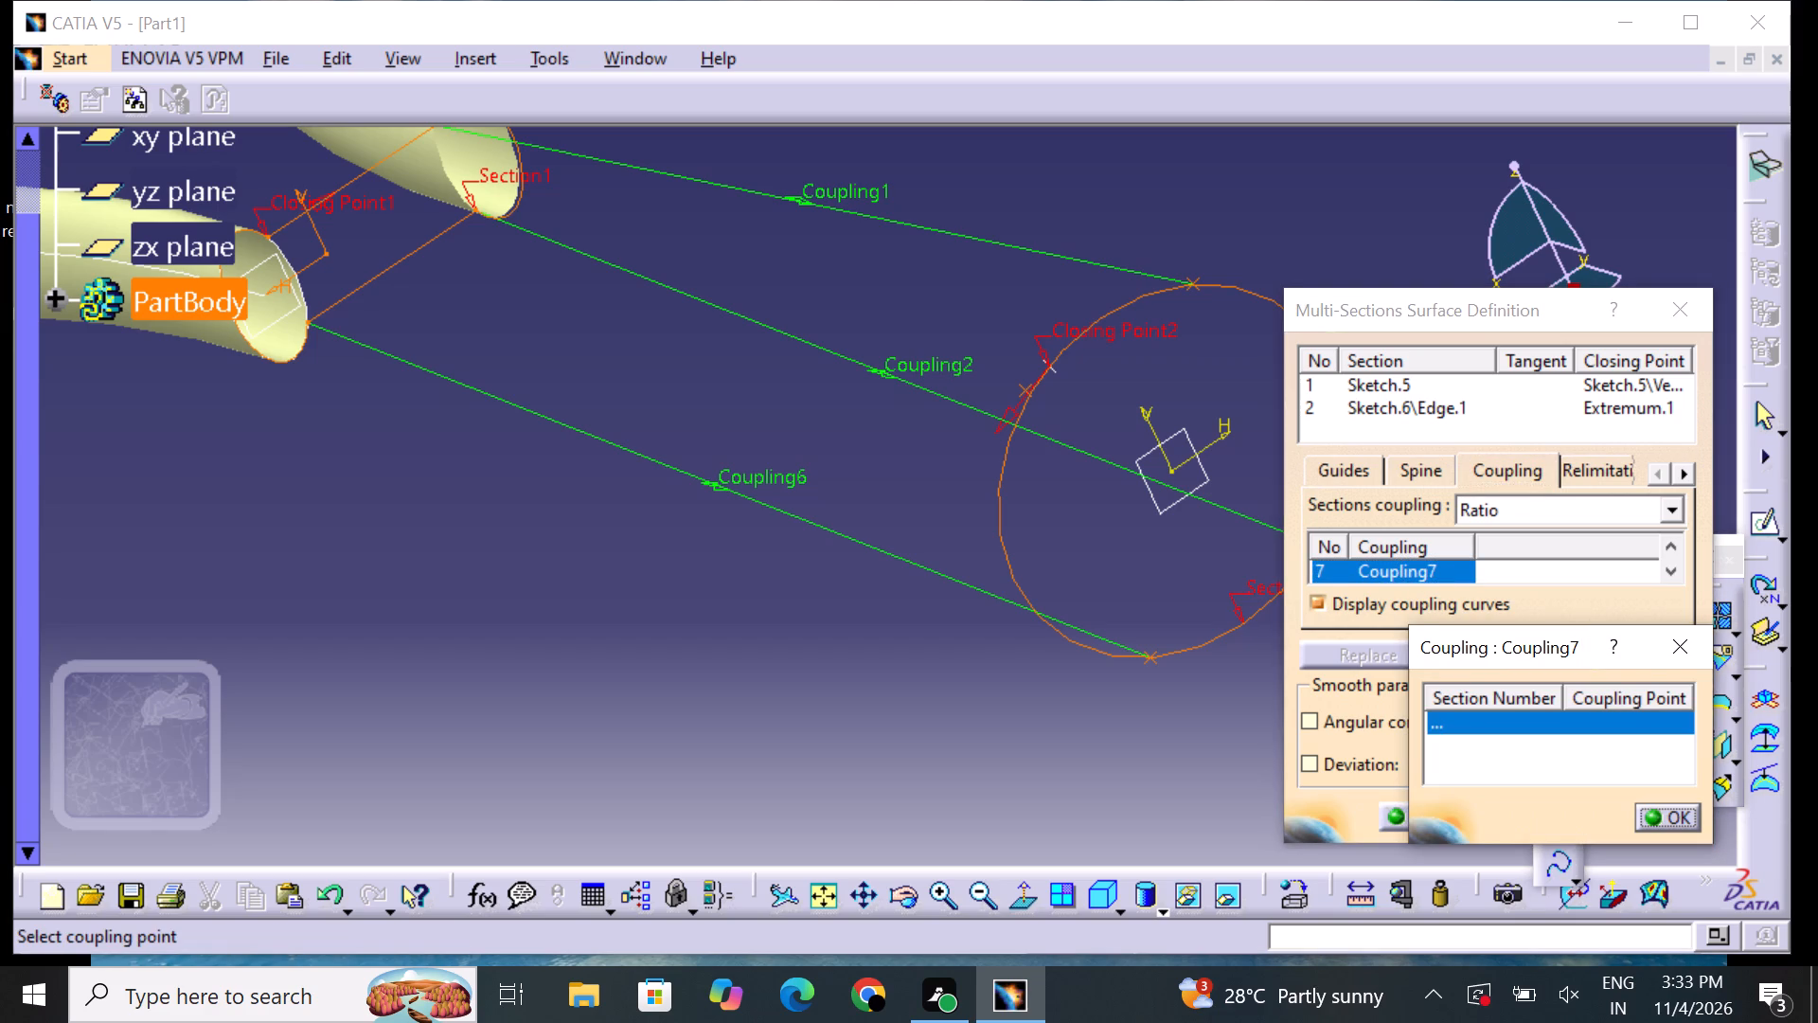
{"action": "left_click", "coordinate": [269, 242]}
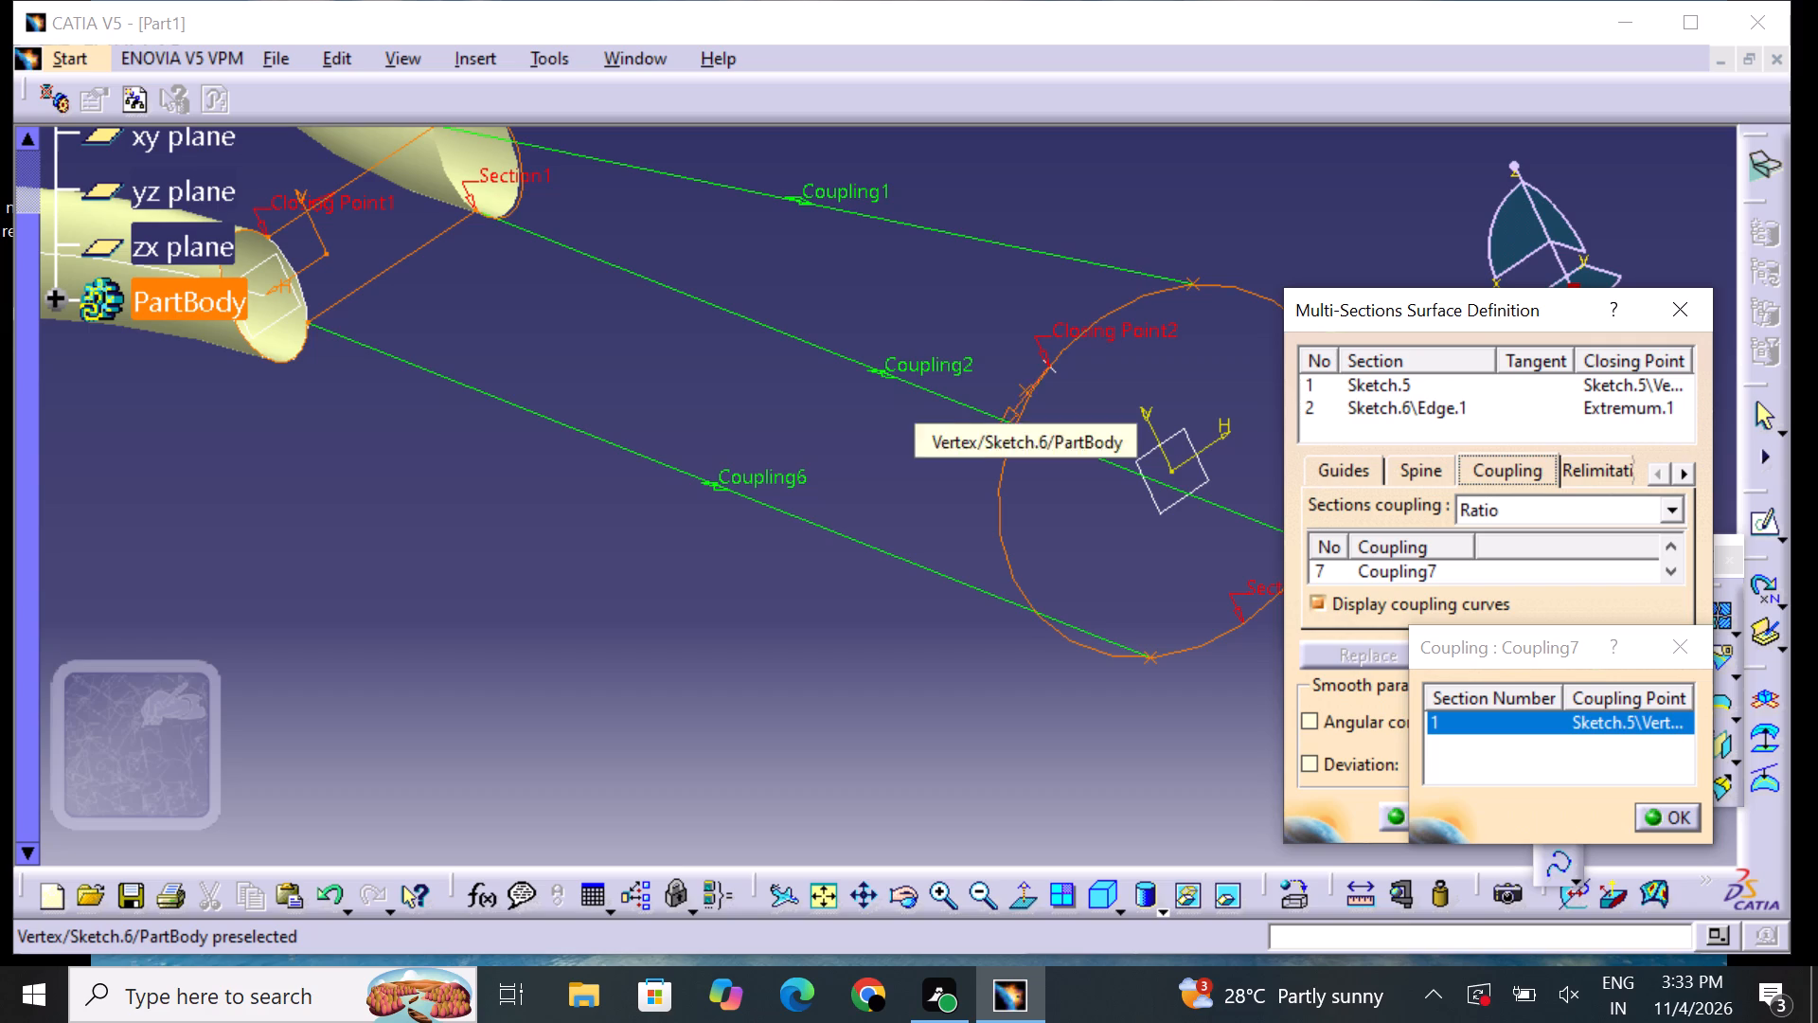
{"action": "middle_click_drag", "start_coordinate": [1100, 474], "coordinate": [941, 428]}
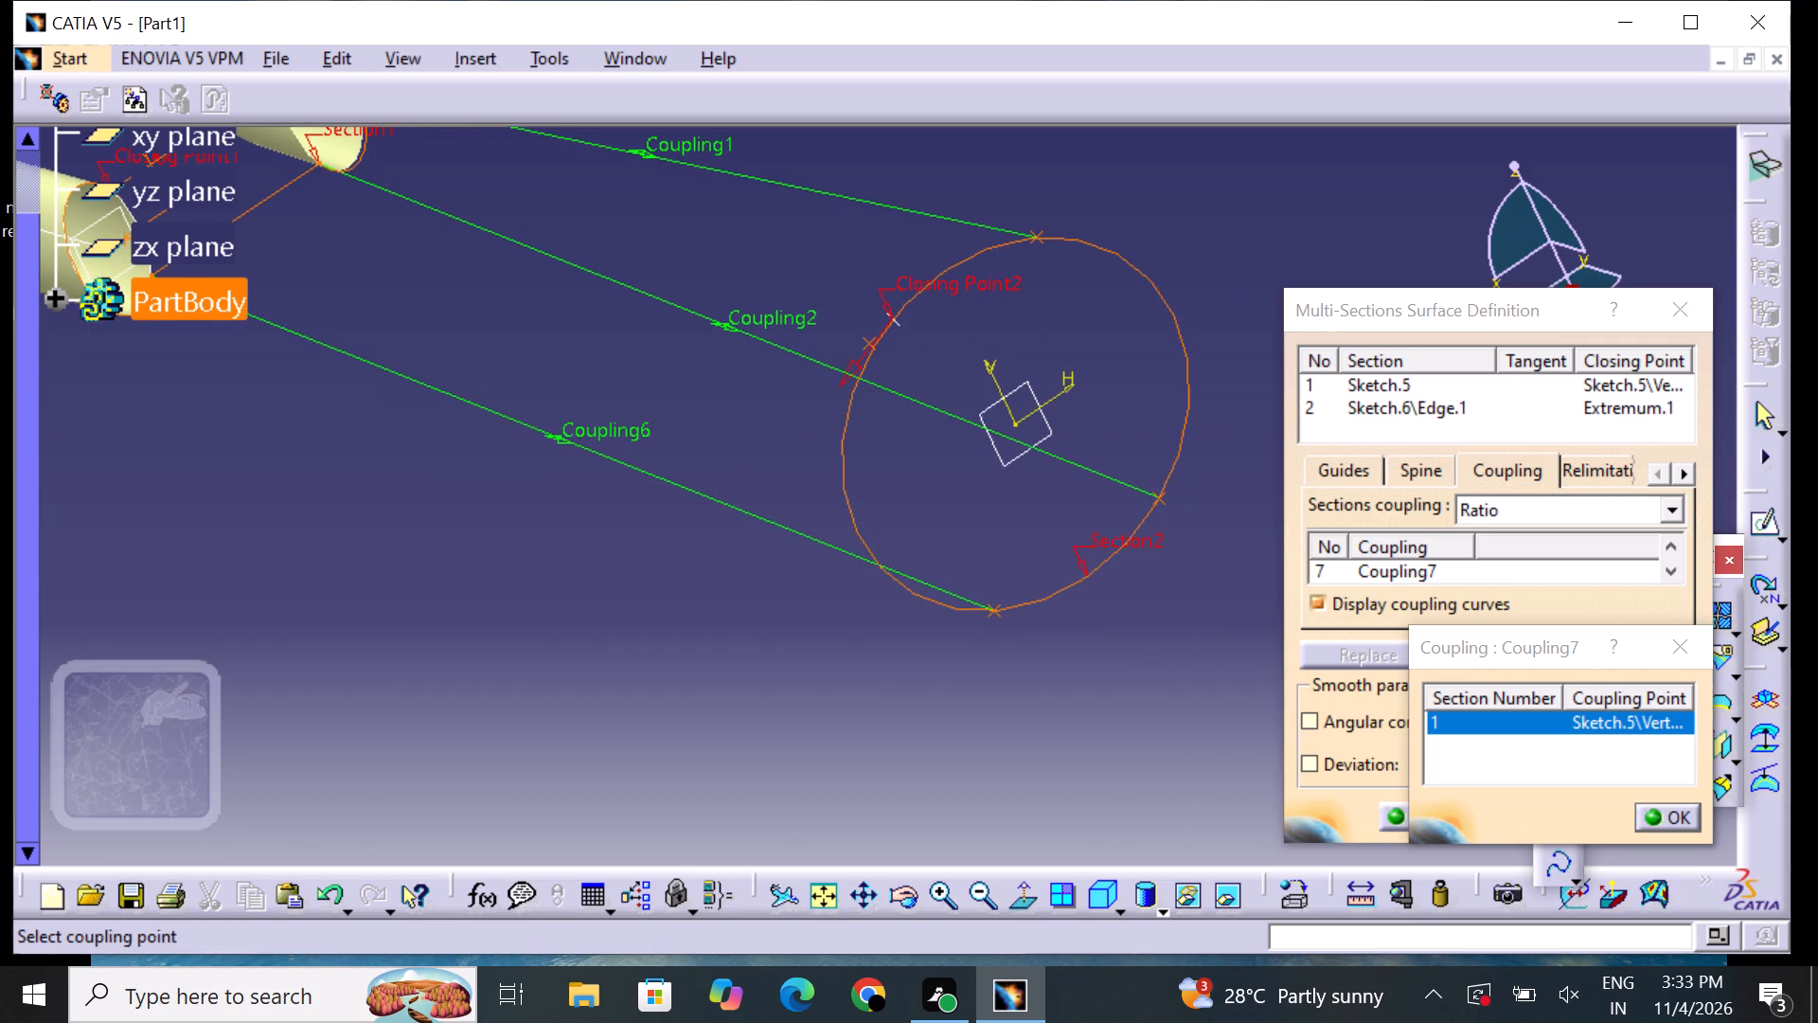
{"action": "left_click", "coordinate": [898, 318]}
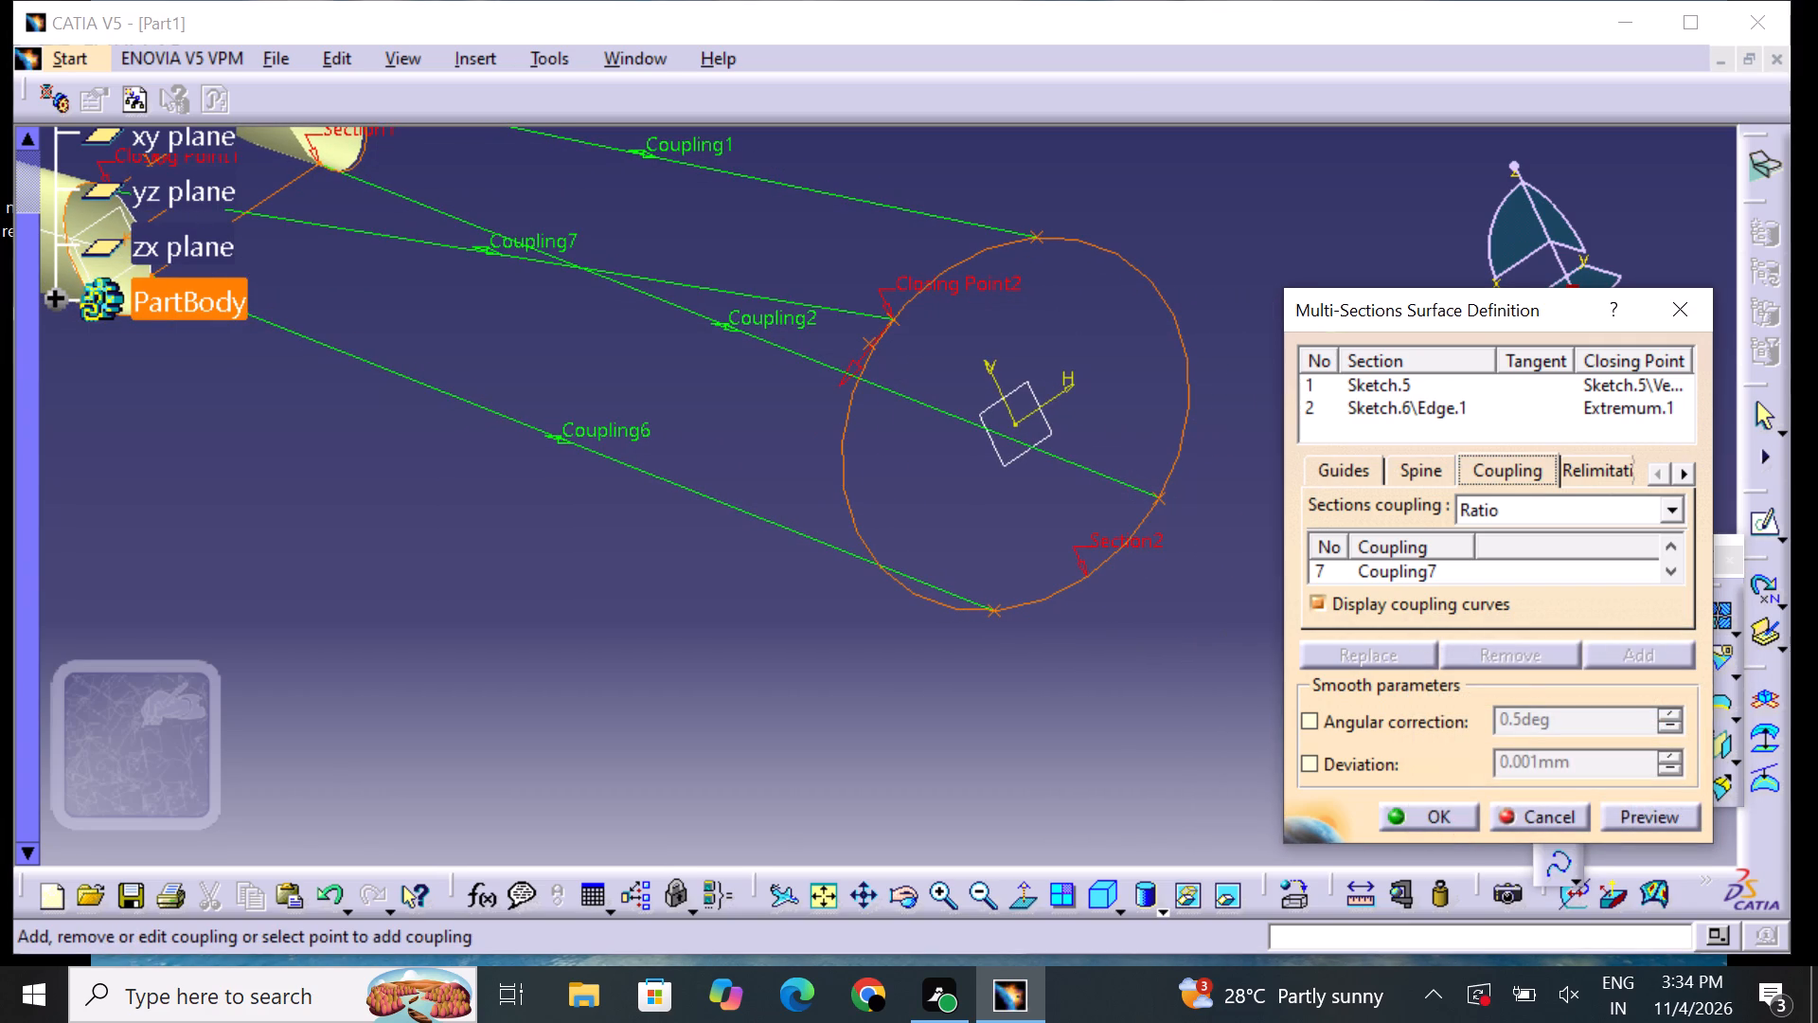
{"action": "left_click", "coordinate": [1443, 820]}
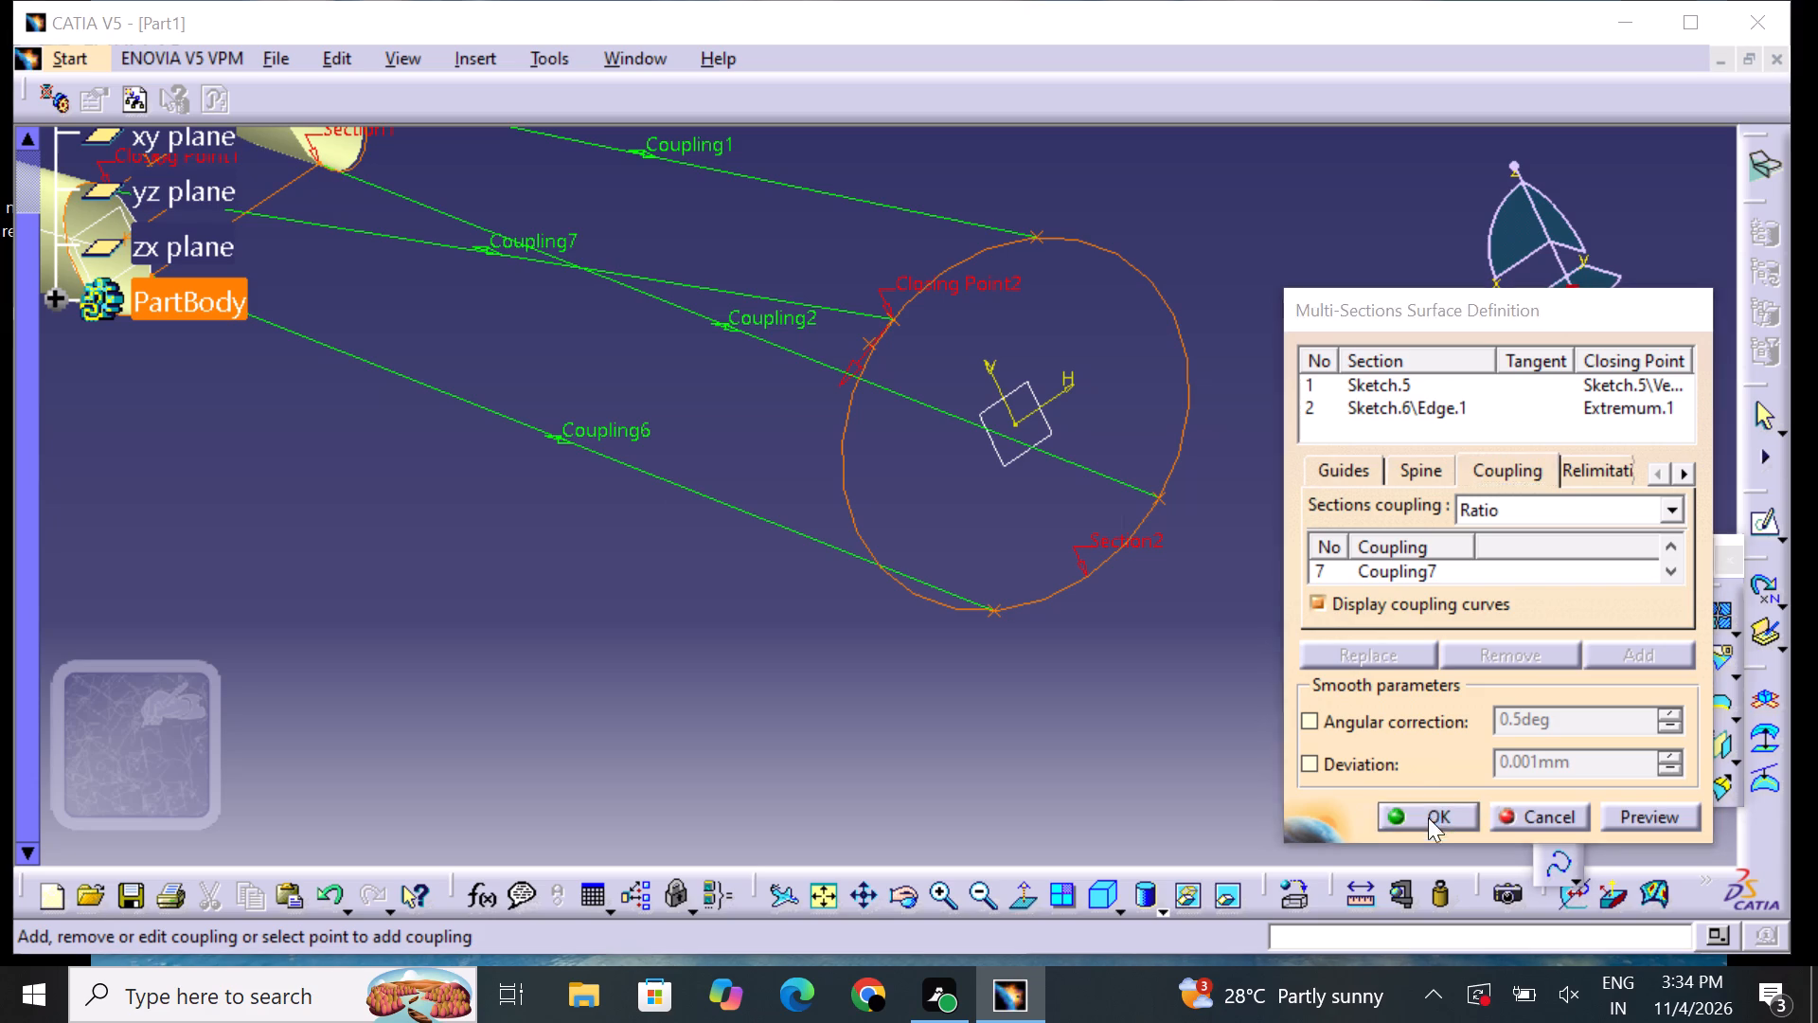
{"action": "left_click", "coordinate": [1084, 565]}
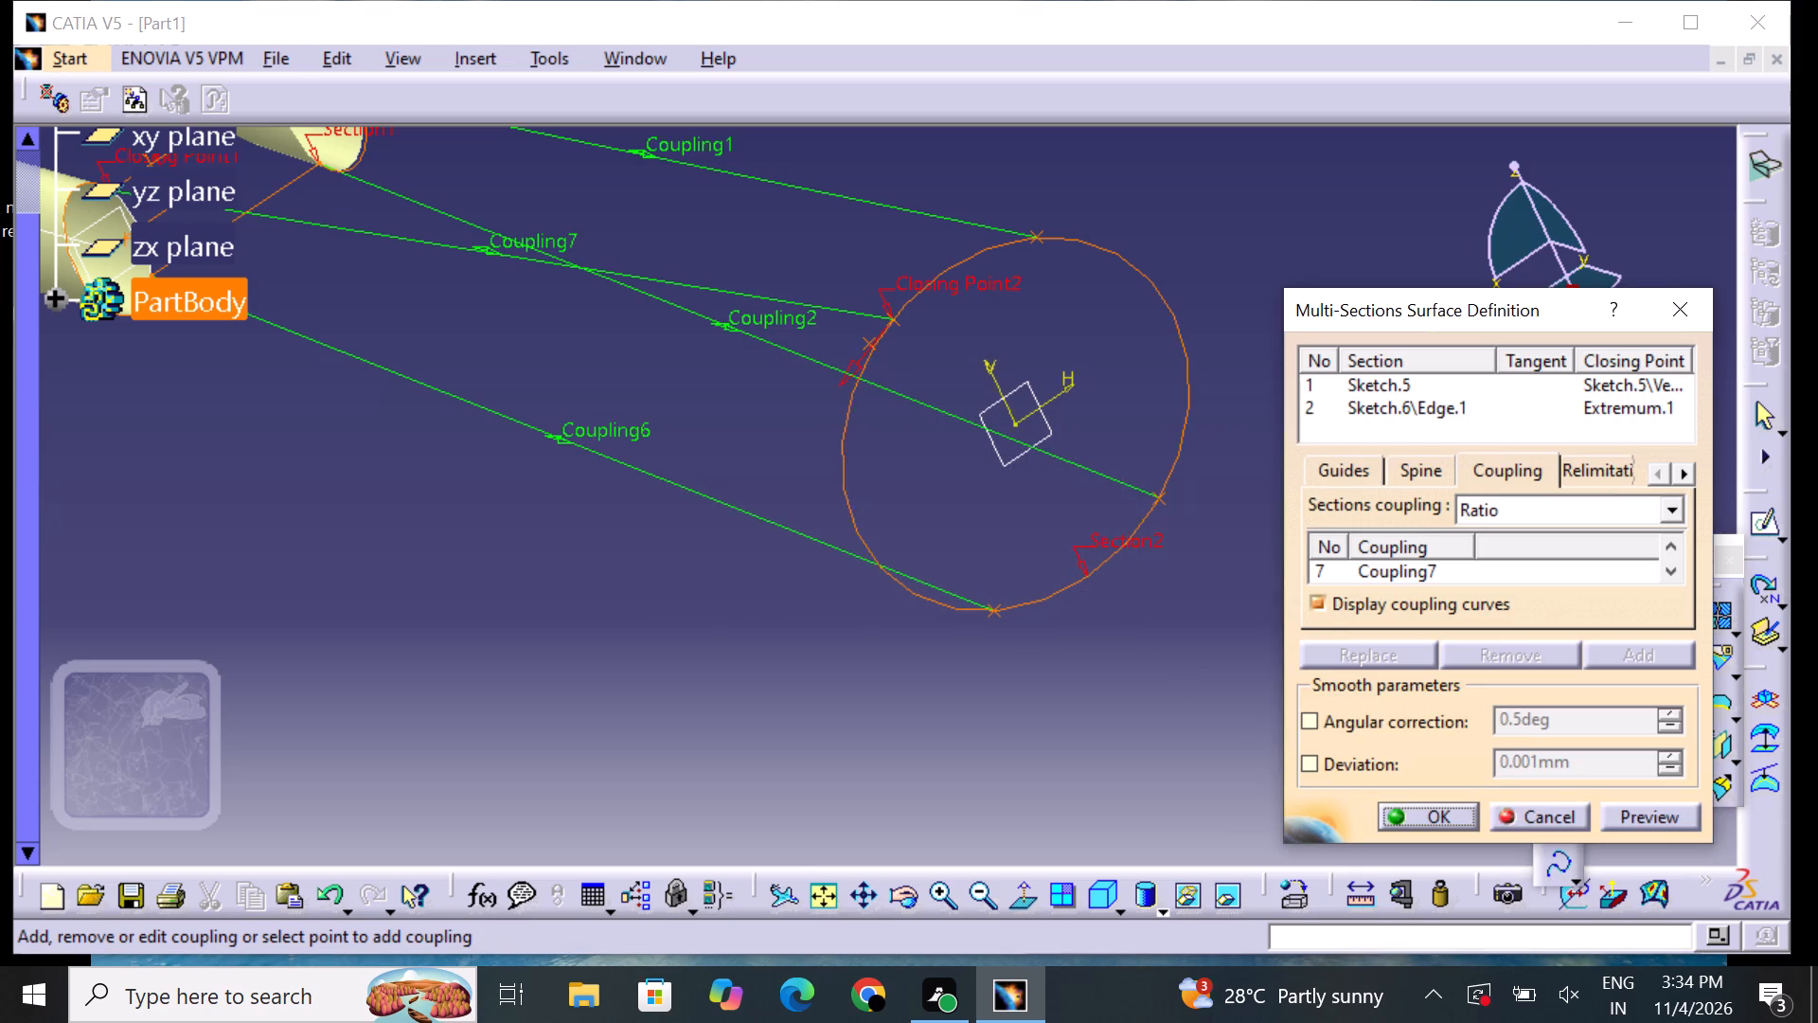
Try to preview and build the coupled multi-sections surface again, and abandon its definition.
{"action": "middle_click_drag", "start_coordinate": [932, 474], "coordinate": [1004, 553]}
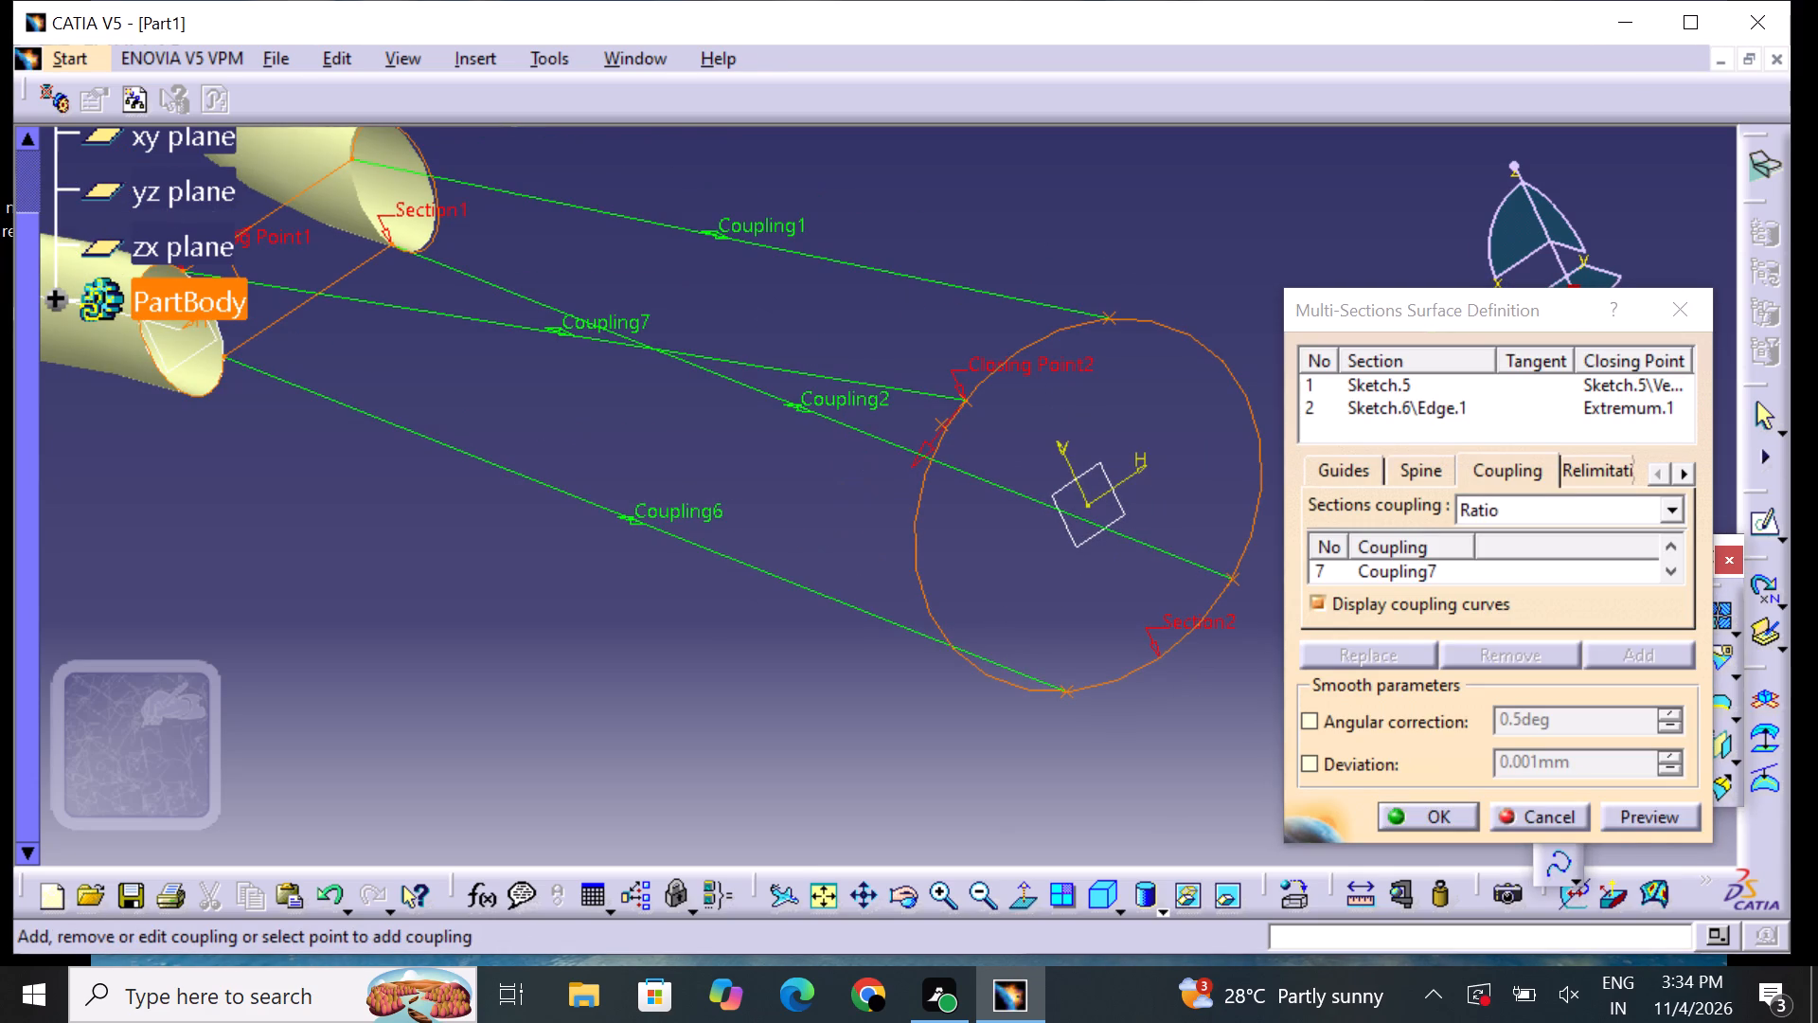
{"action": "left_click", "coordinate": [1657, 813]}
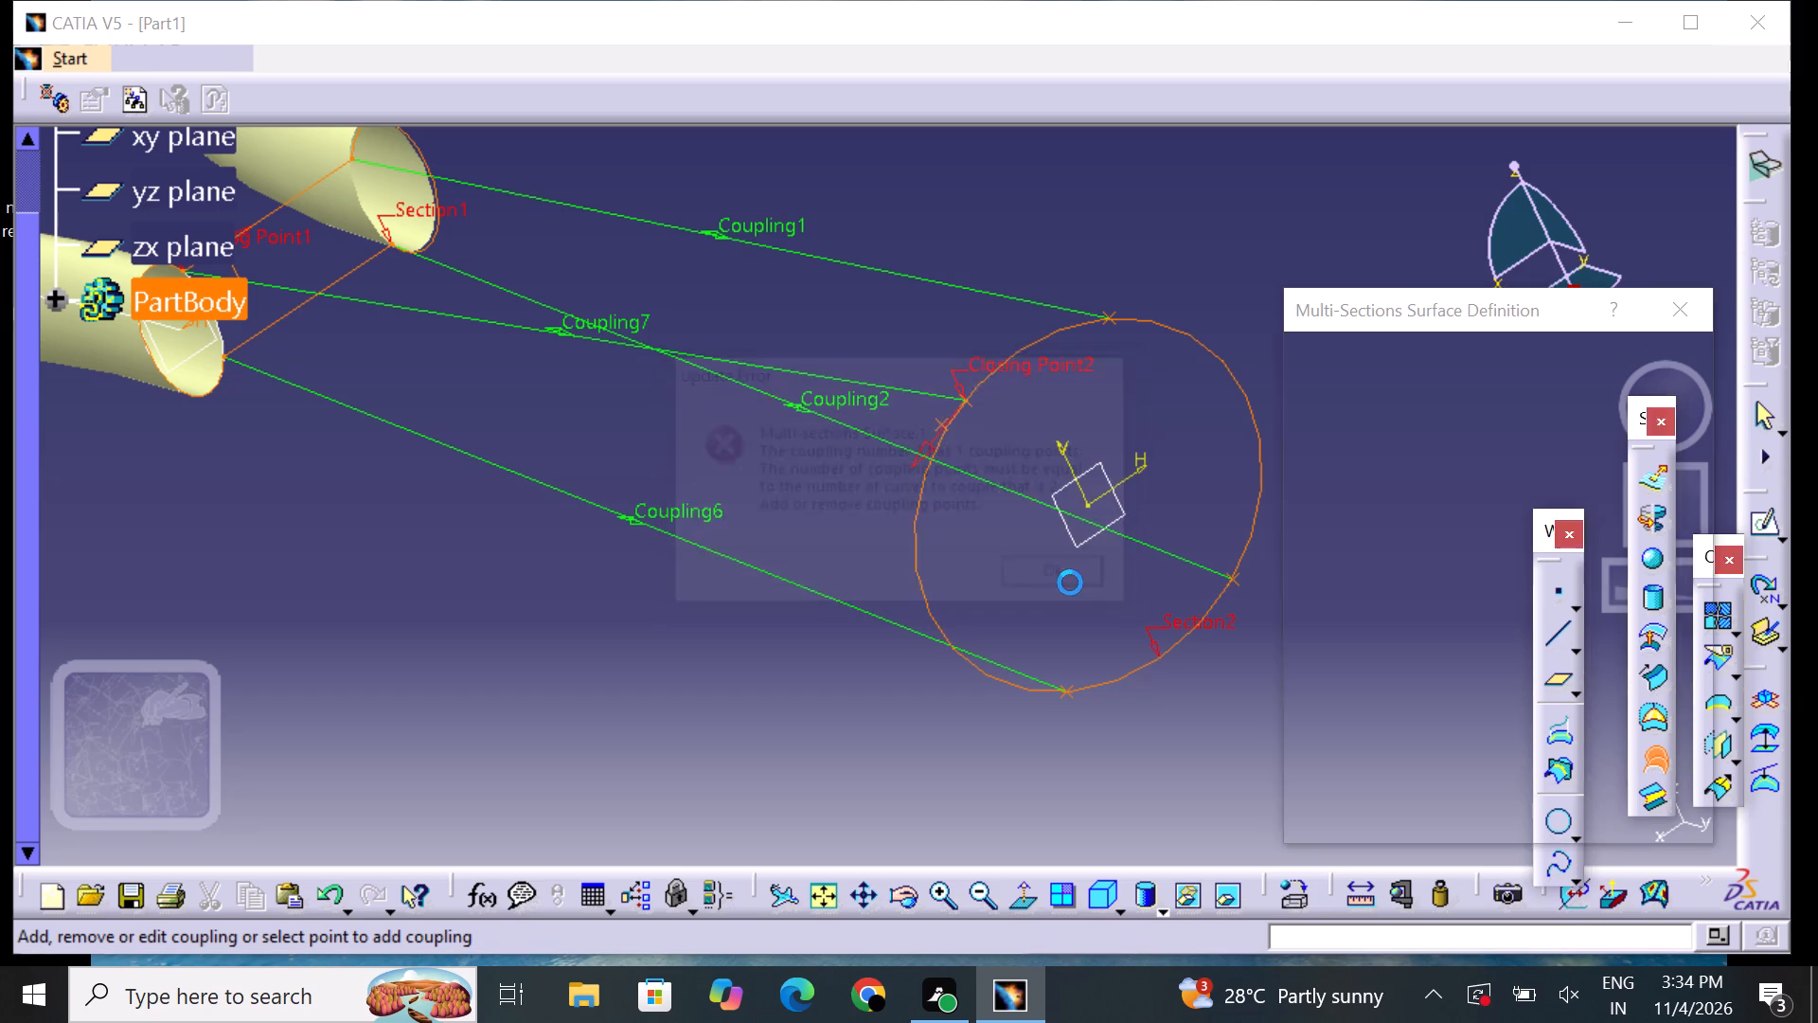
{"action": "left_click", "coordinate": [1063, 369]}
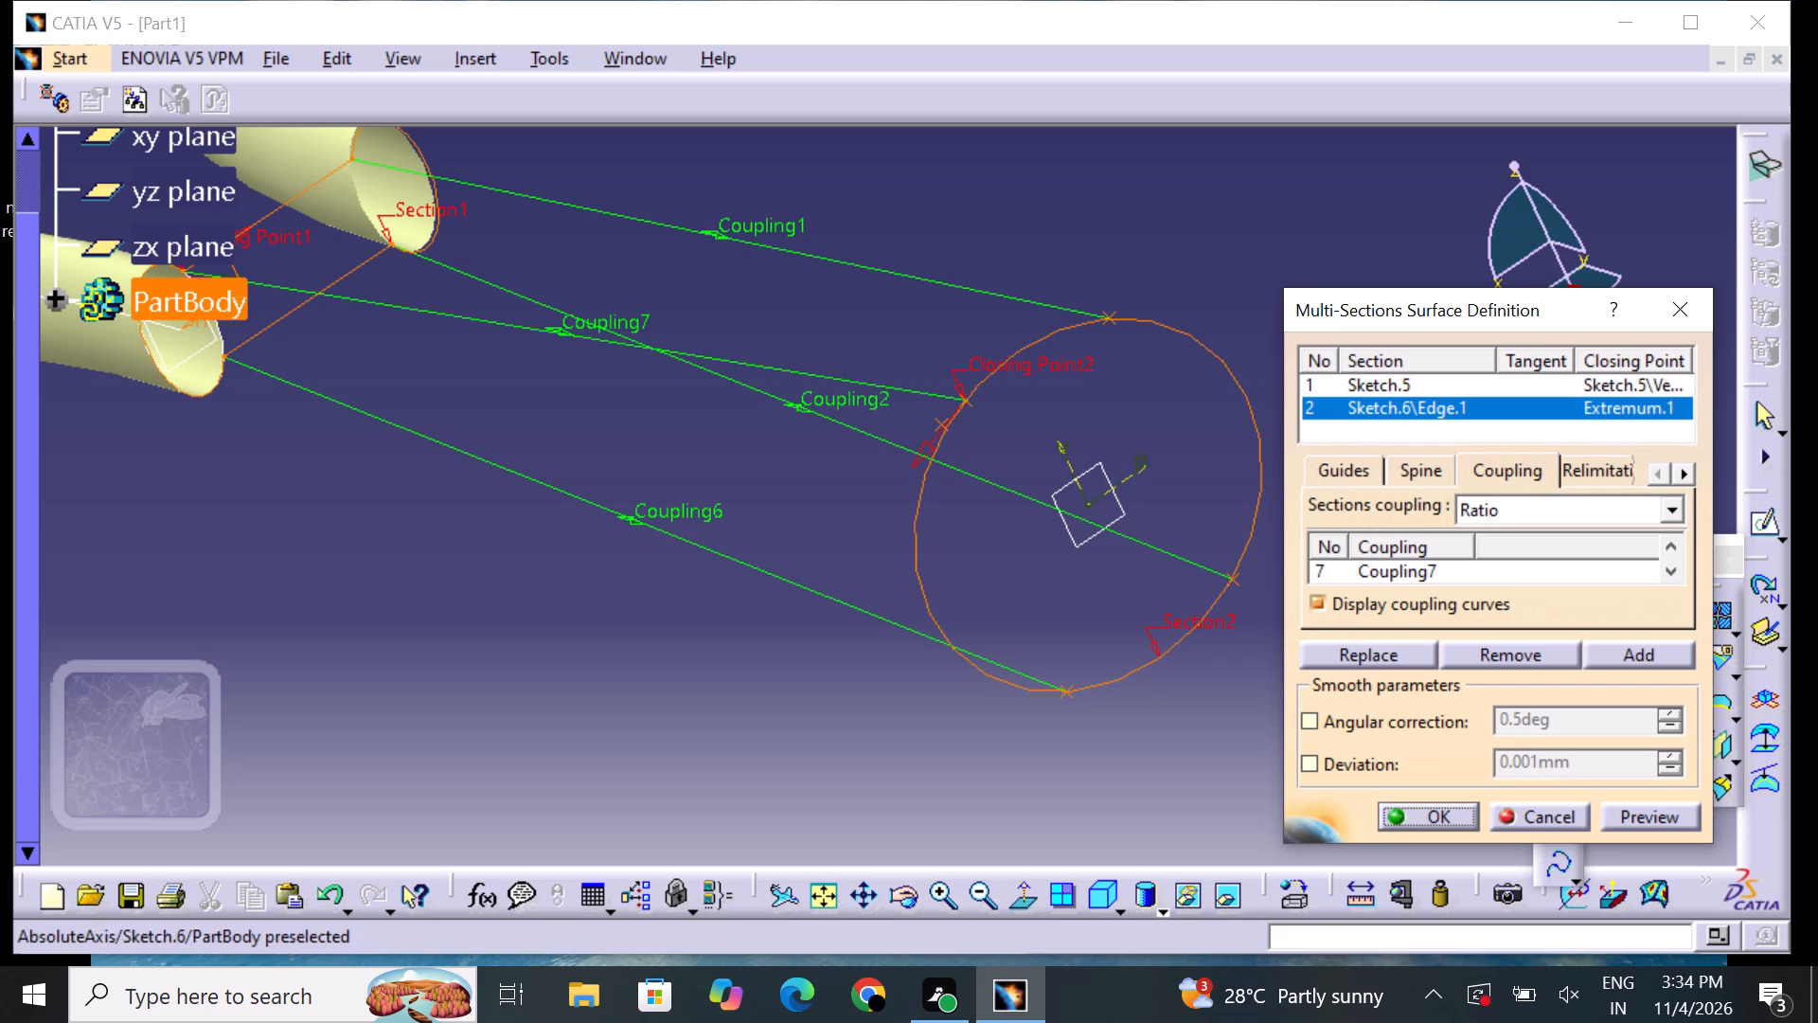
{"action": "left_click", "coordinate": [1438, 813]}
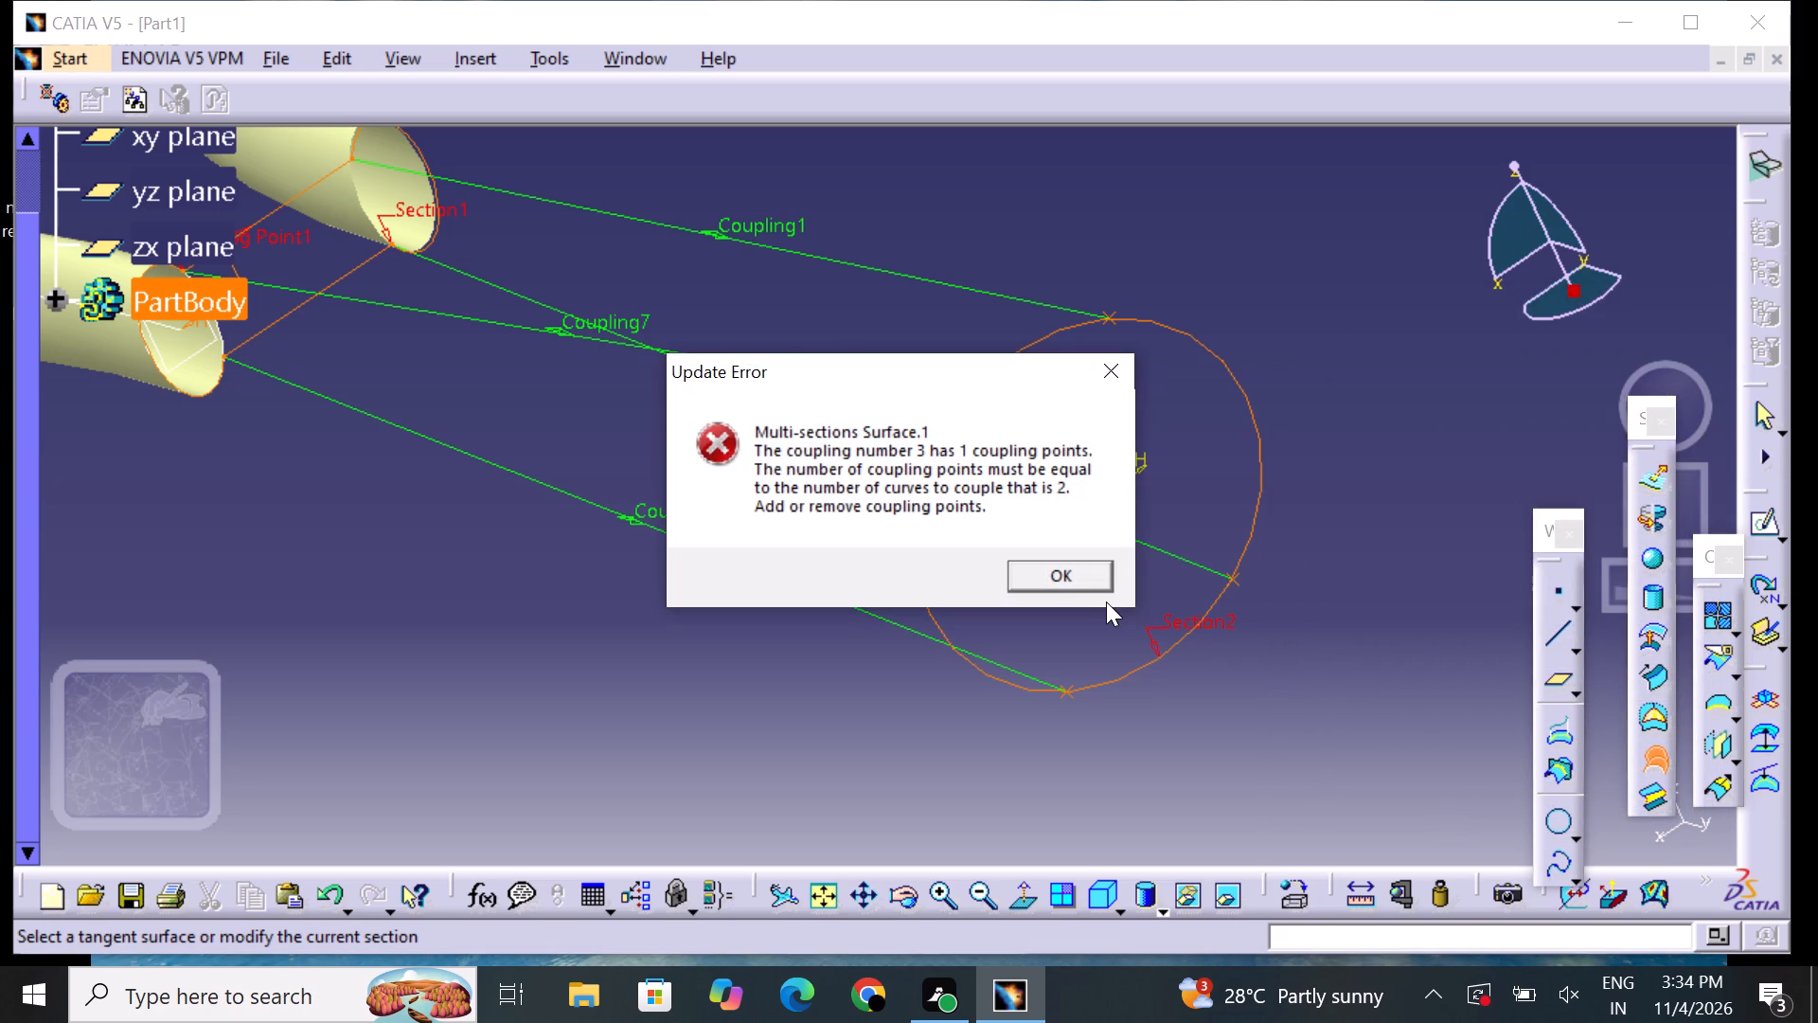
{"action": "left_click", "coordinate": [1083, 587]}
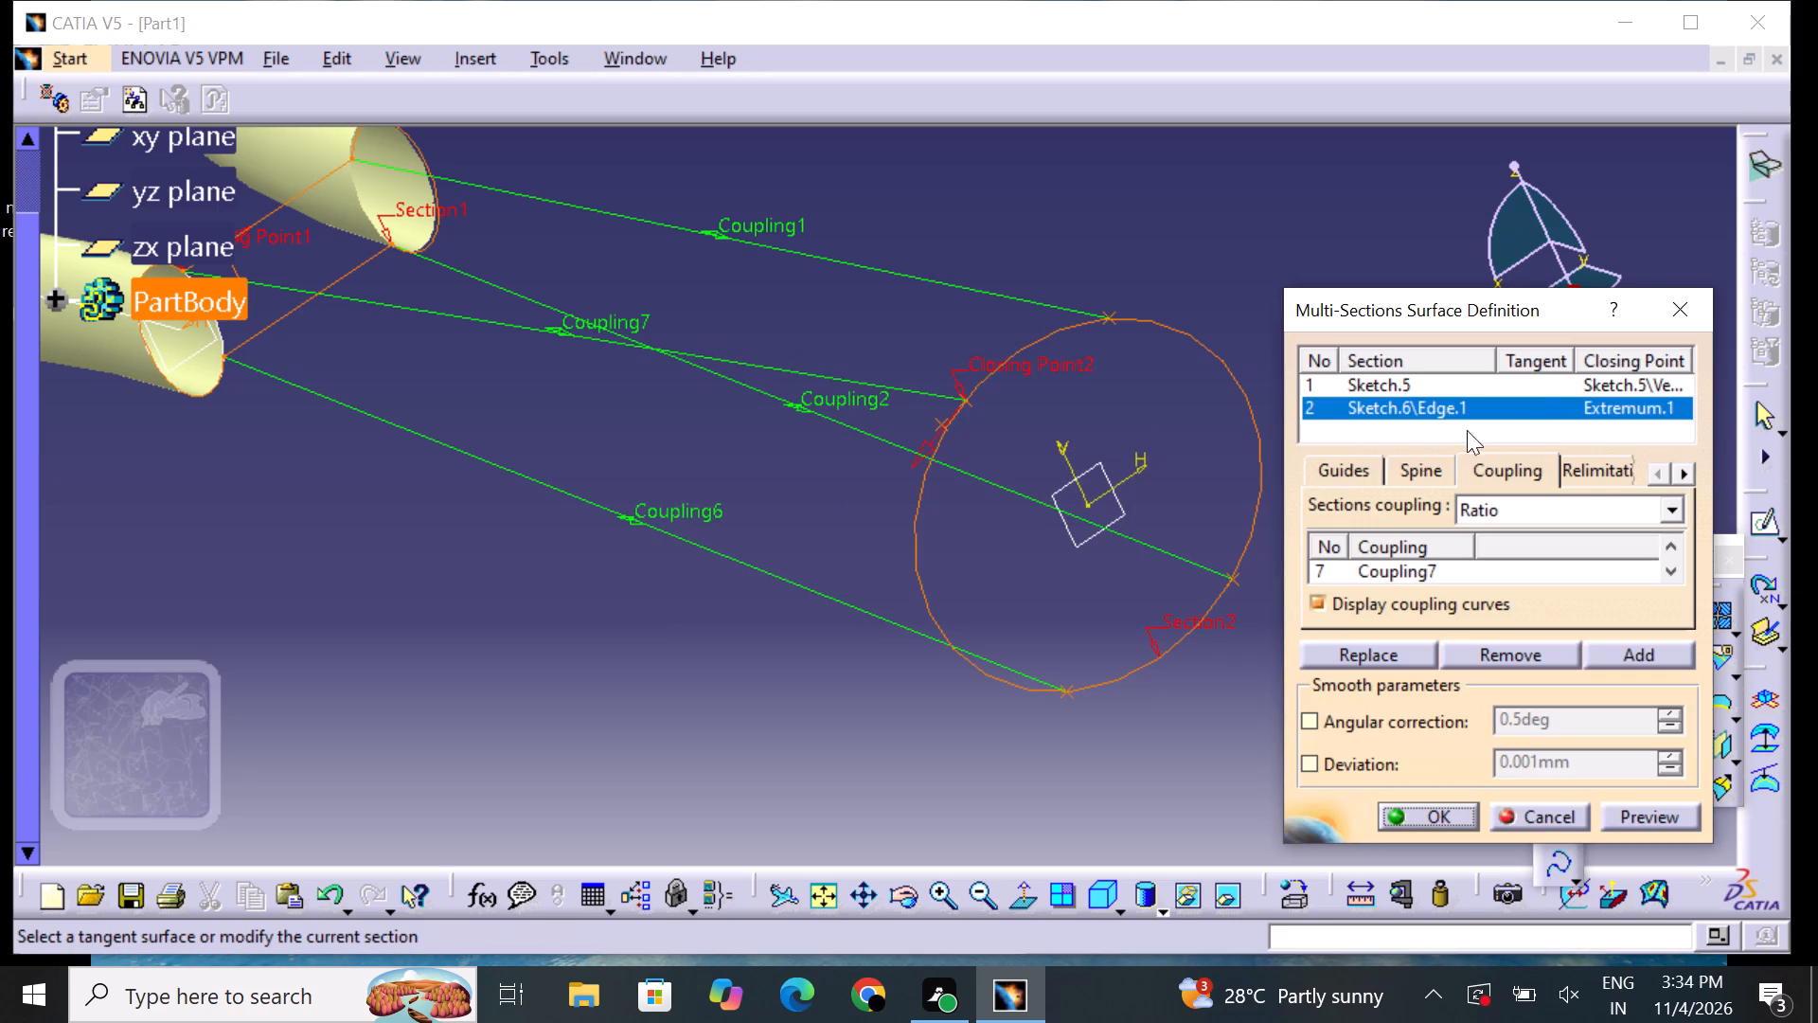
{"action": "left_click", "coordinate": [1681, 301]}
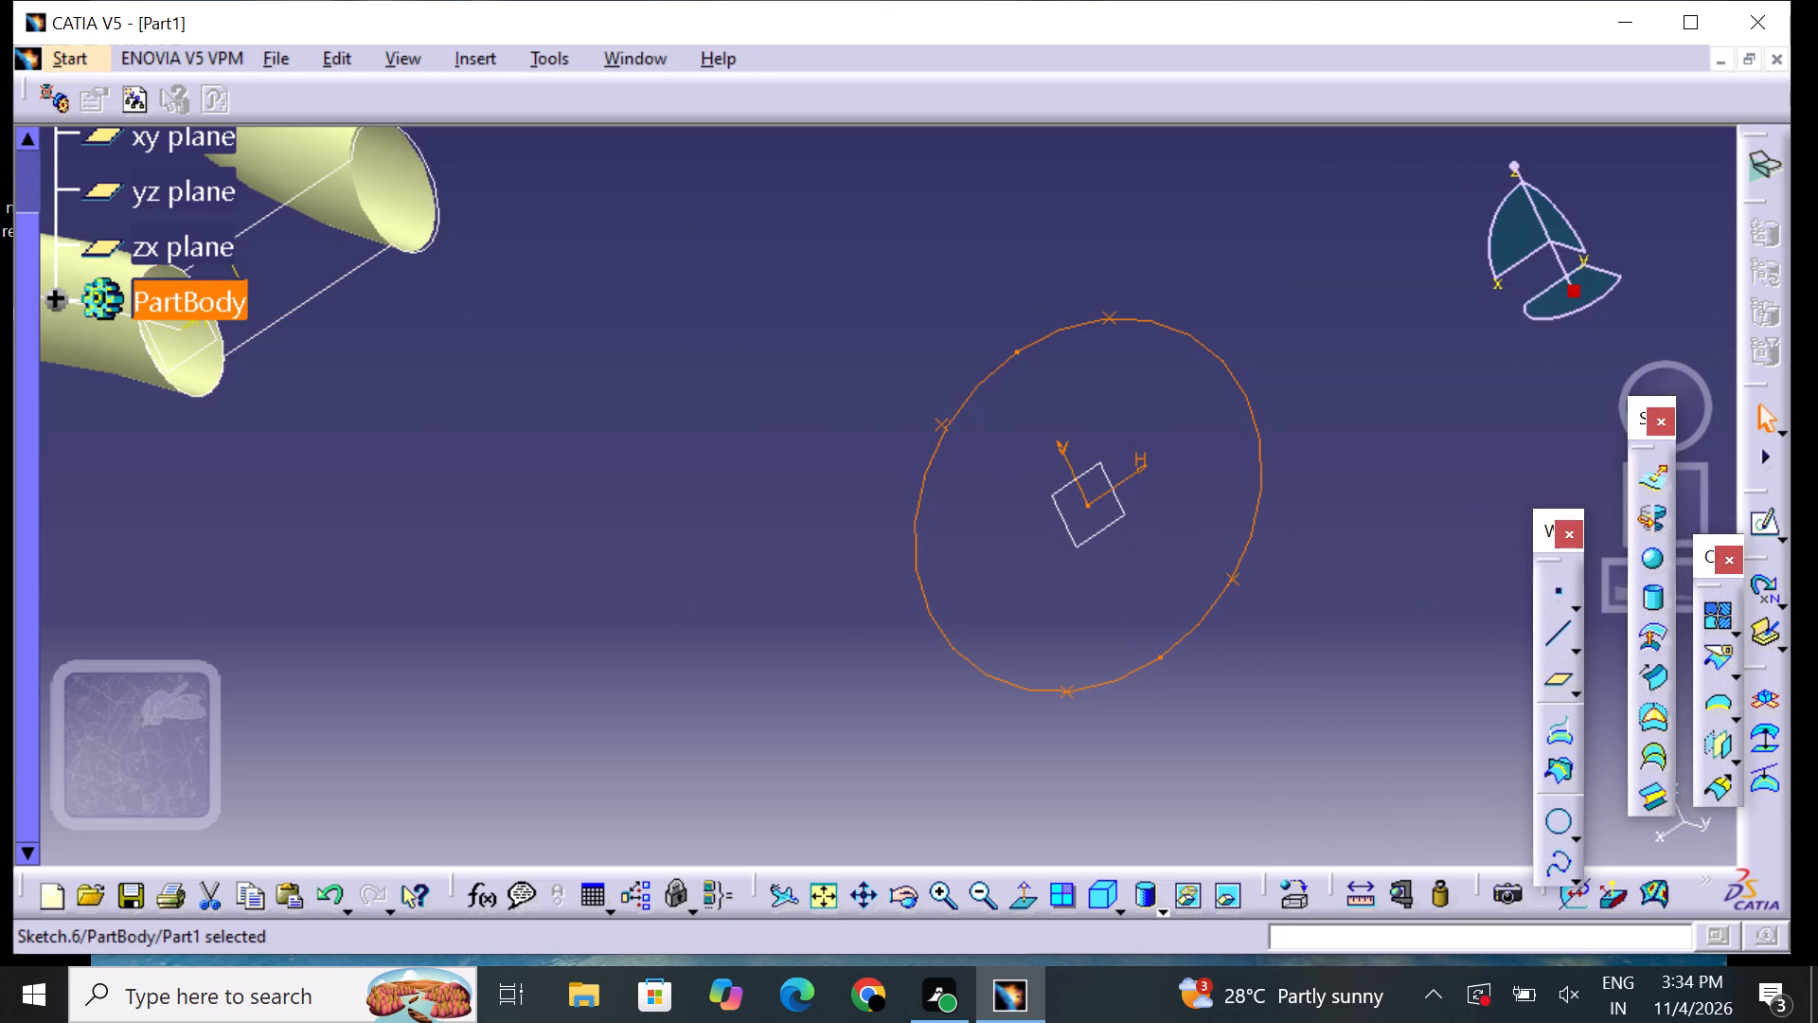
Undo the existing elliptical section sketch and start a new sketch on the same offset plane.
{"action": "key", "text": "ctrl+z"}
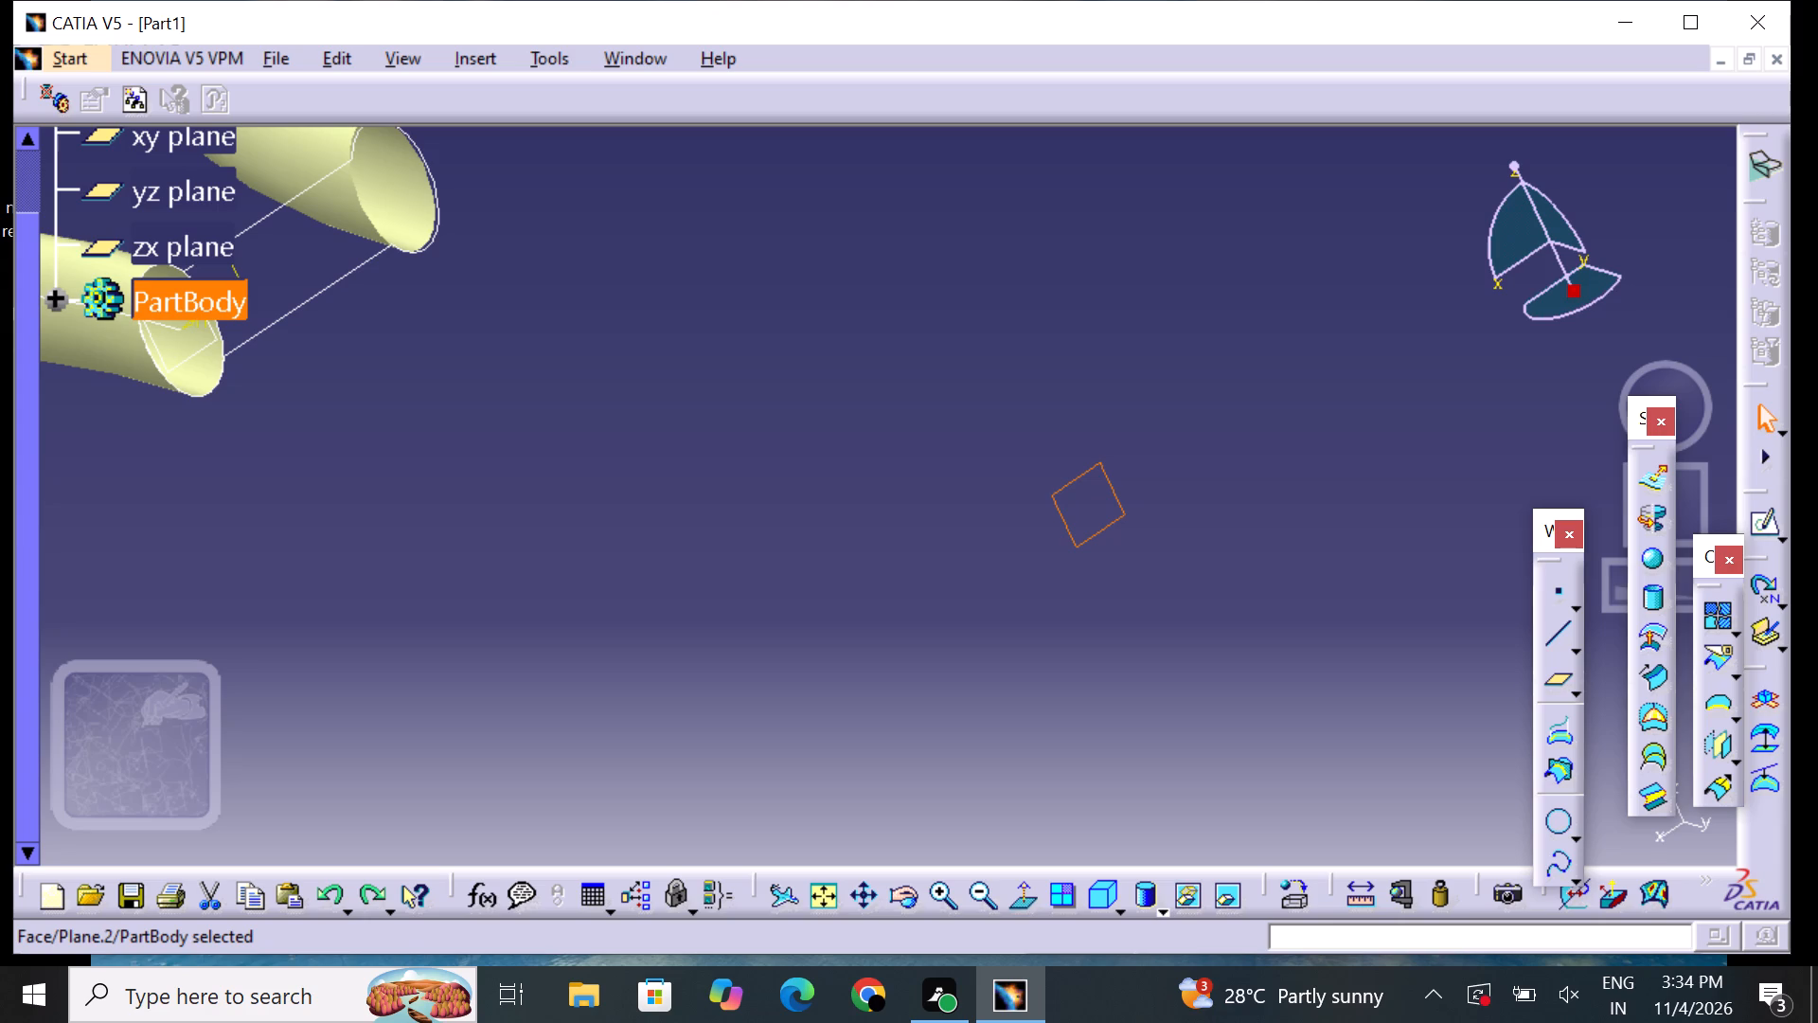
{"action": "left_click", "coordinate": [1769, 533]}
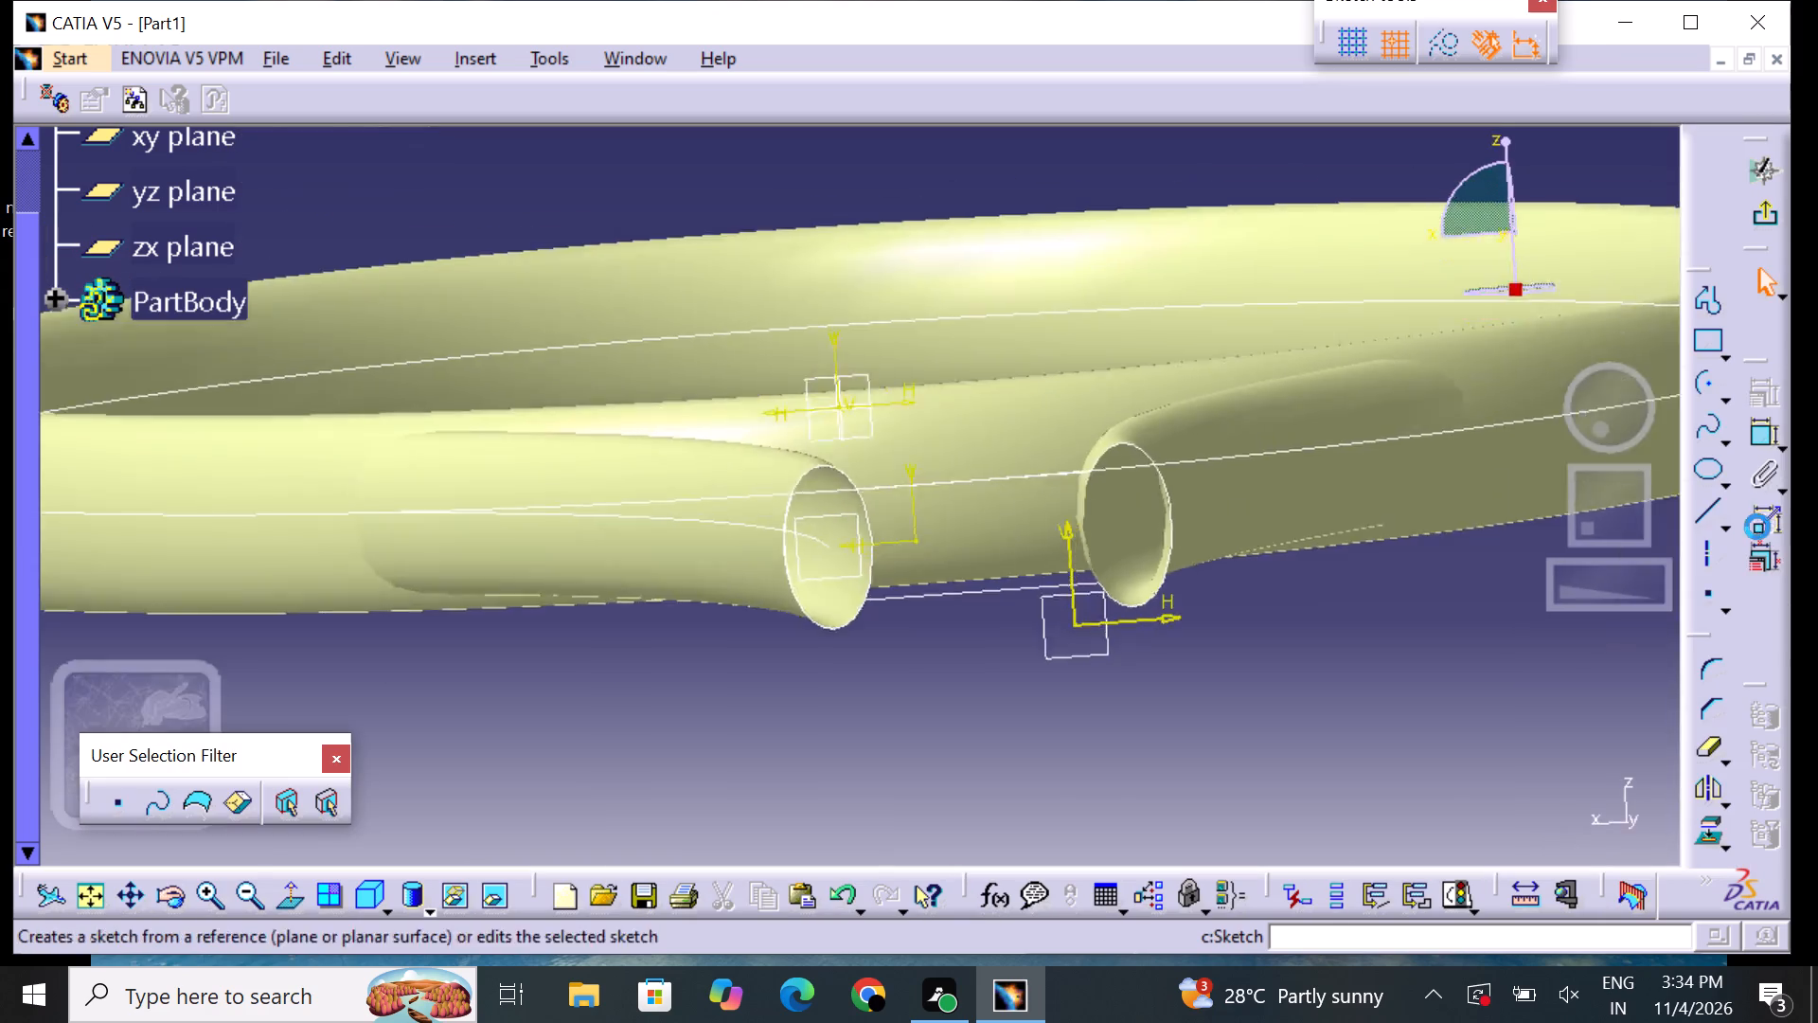
{"action": "middle_click_drag", "start_coordinate": [1337, 548], "coordinate": [1209, 399]}
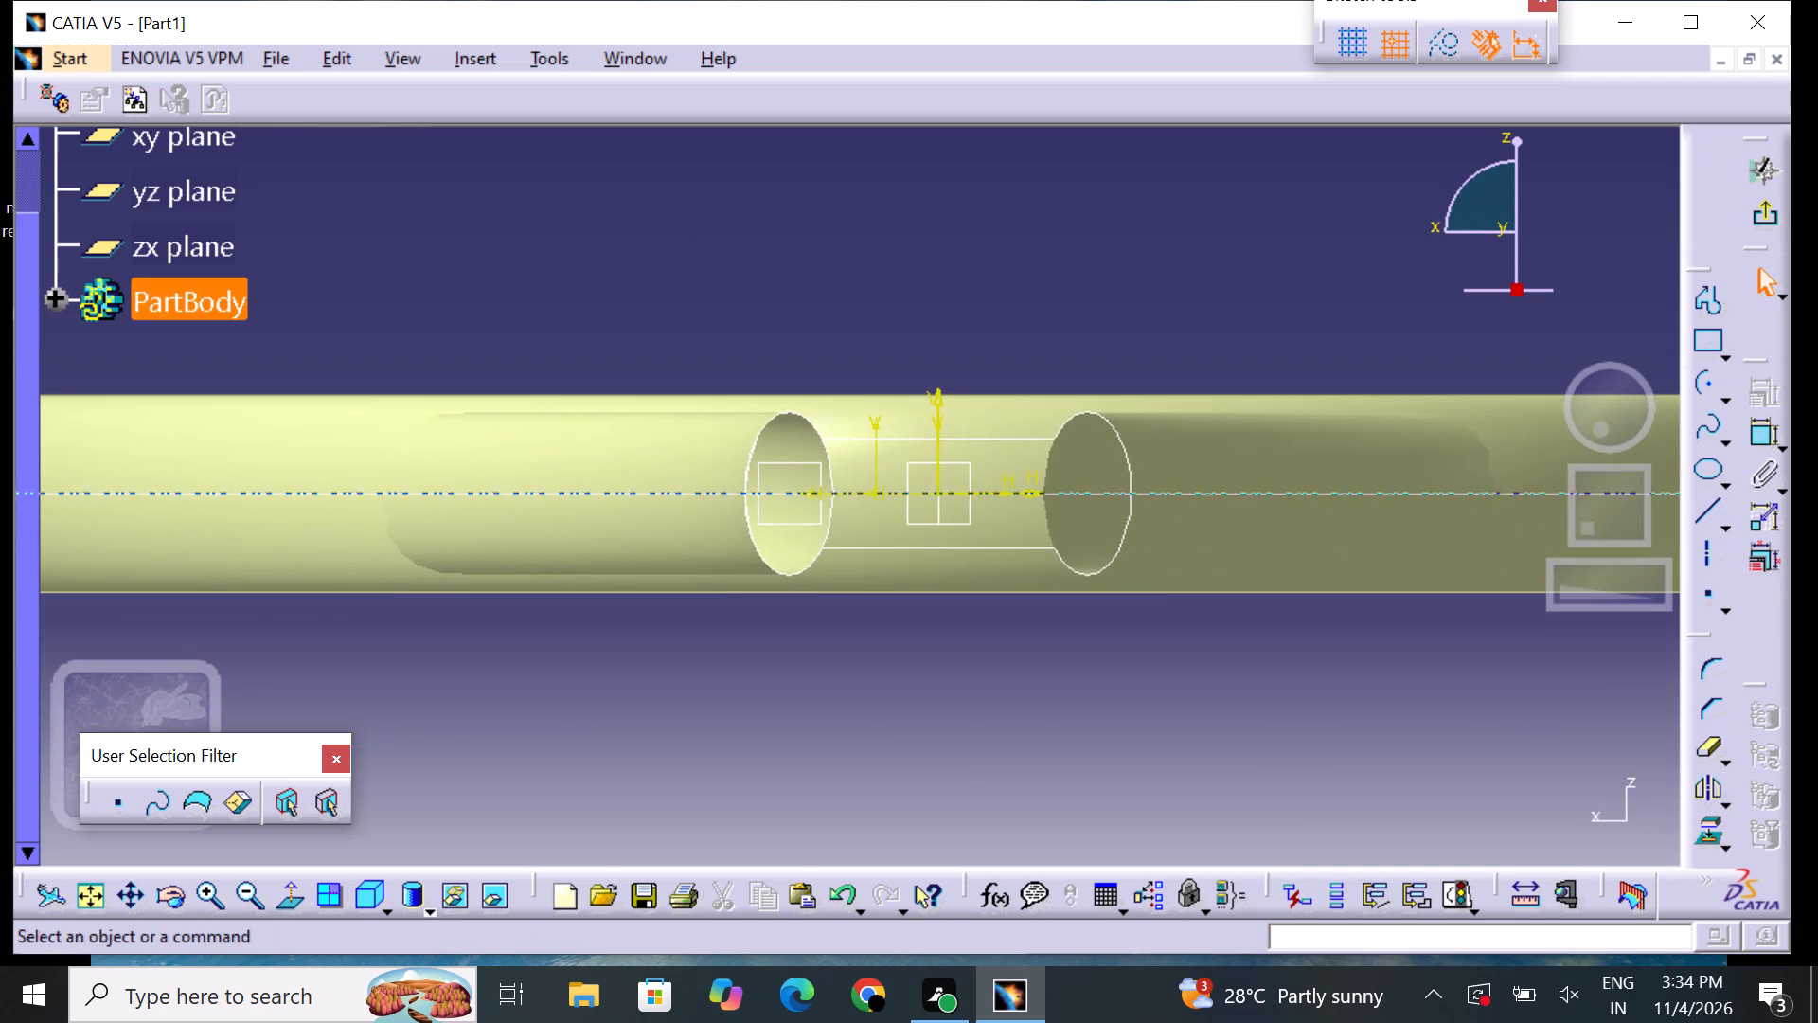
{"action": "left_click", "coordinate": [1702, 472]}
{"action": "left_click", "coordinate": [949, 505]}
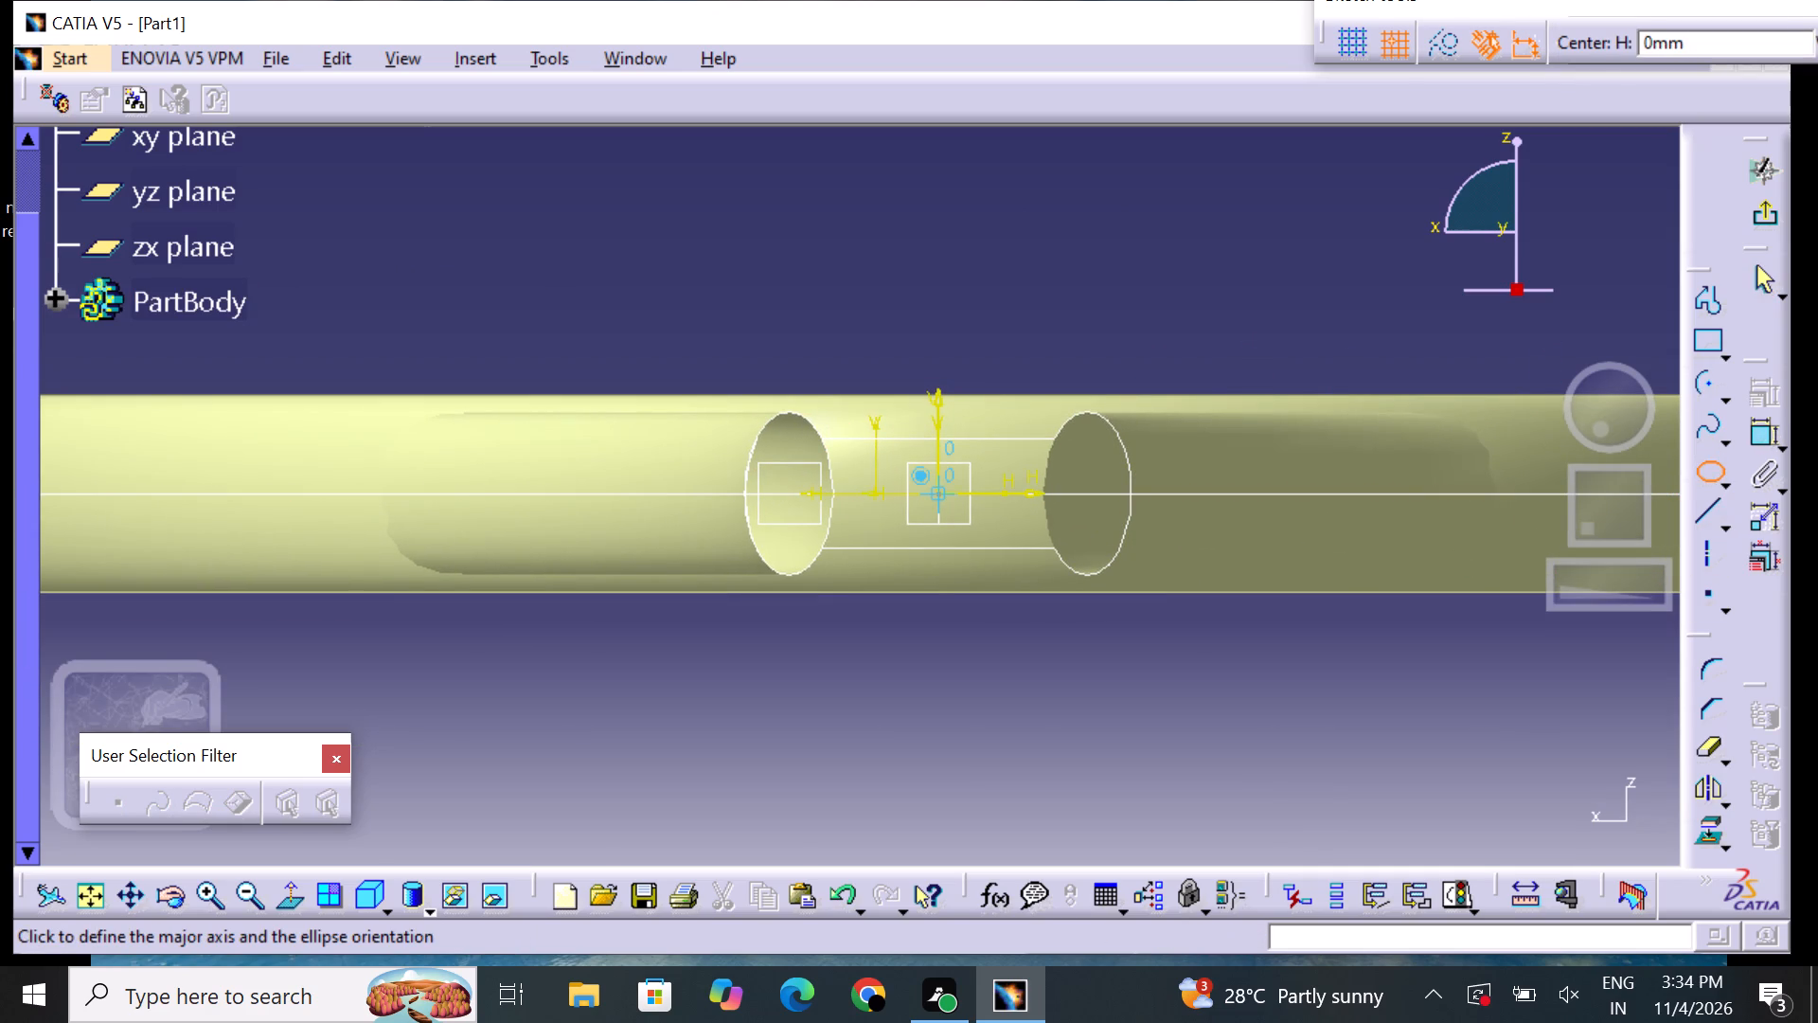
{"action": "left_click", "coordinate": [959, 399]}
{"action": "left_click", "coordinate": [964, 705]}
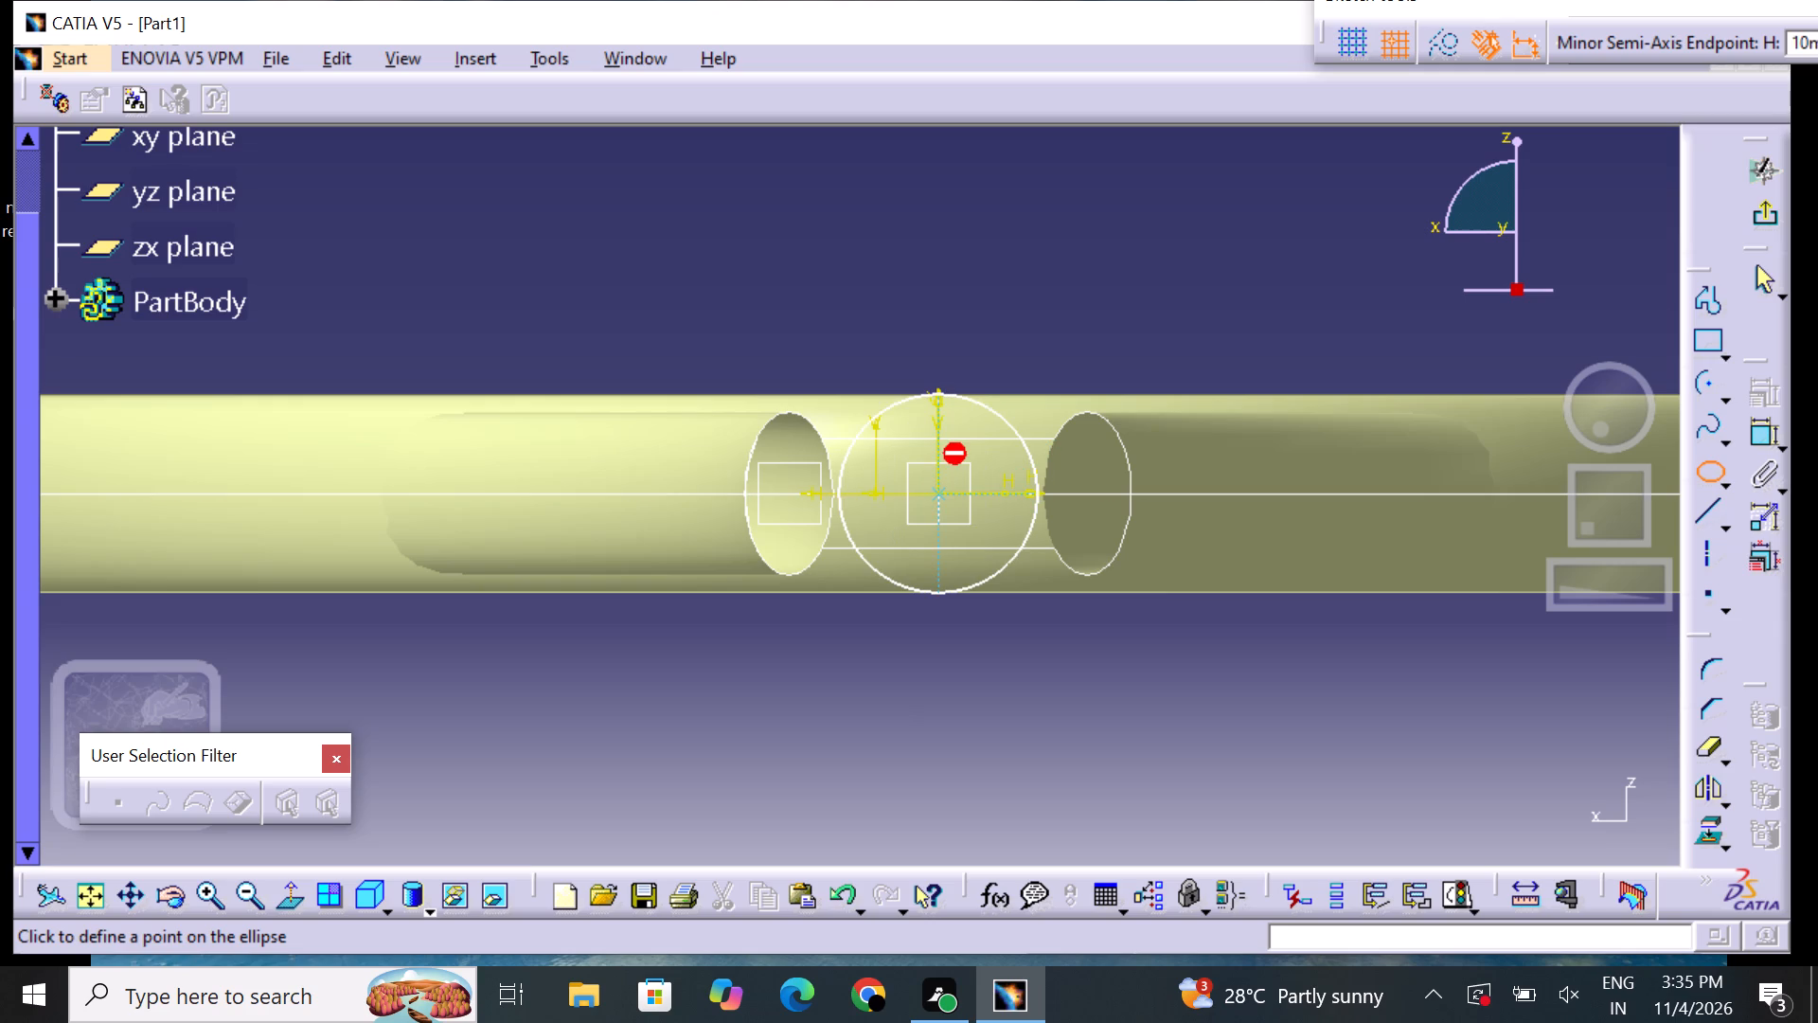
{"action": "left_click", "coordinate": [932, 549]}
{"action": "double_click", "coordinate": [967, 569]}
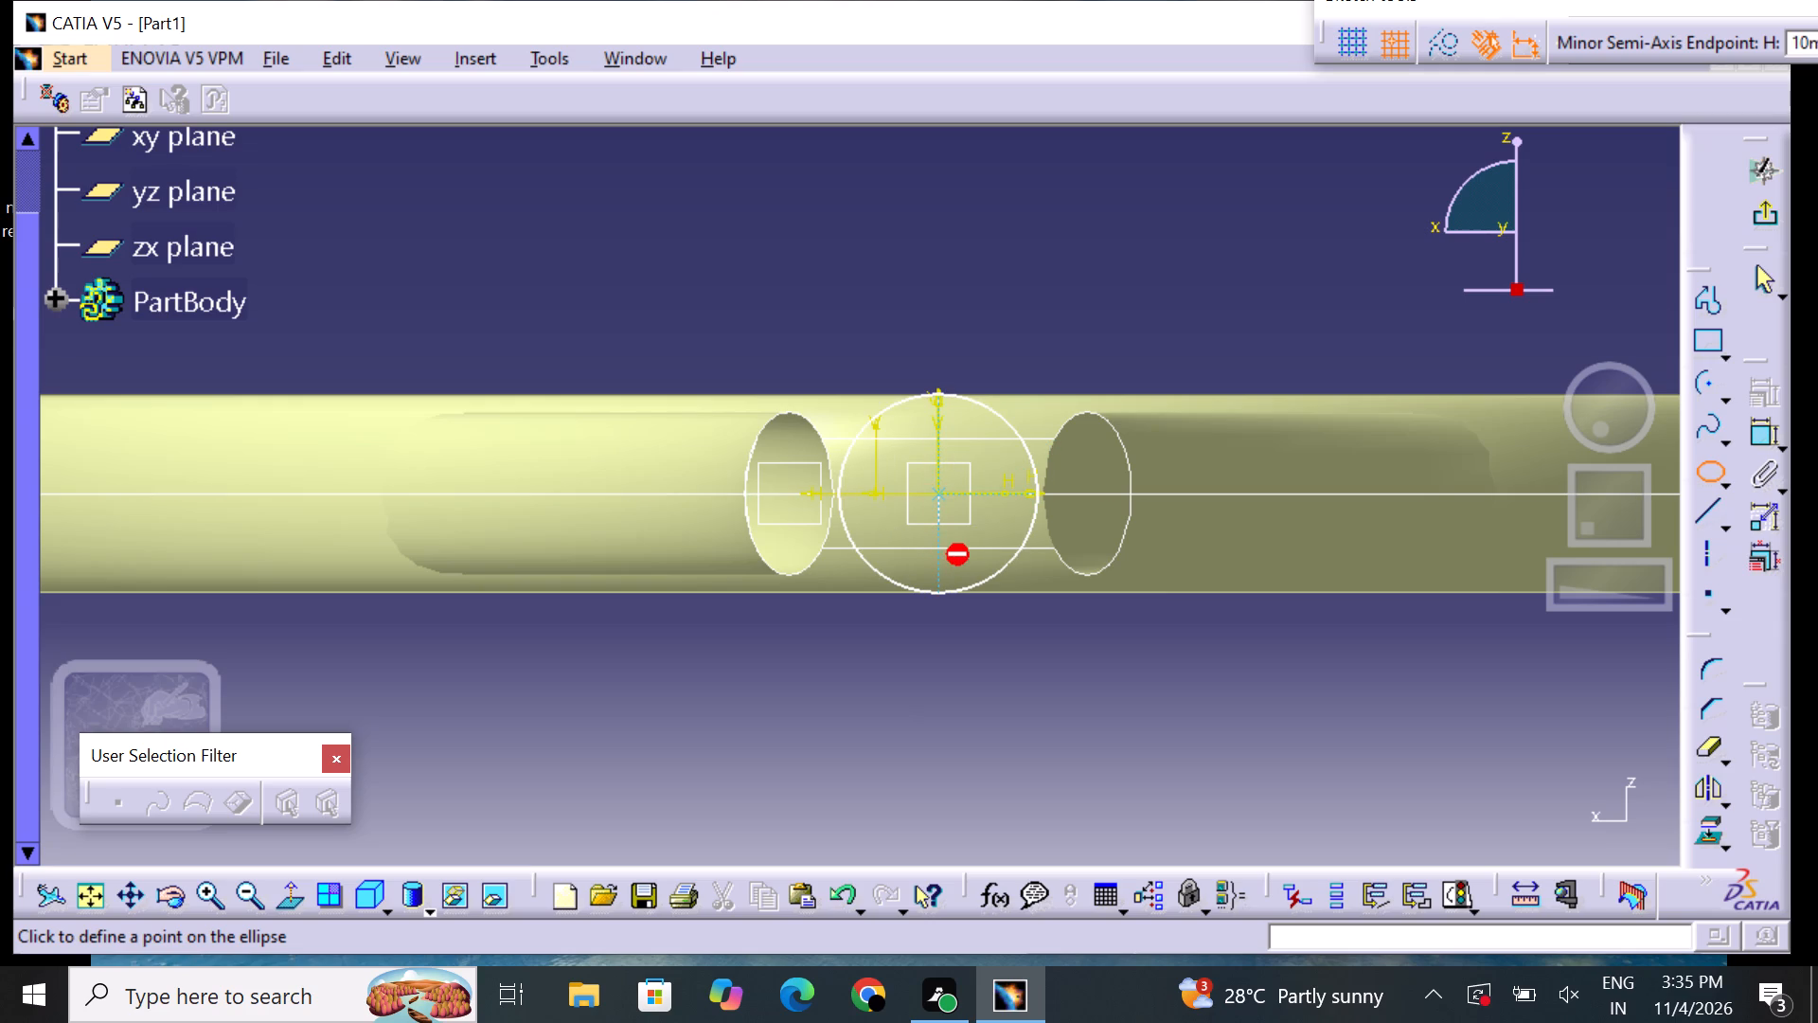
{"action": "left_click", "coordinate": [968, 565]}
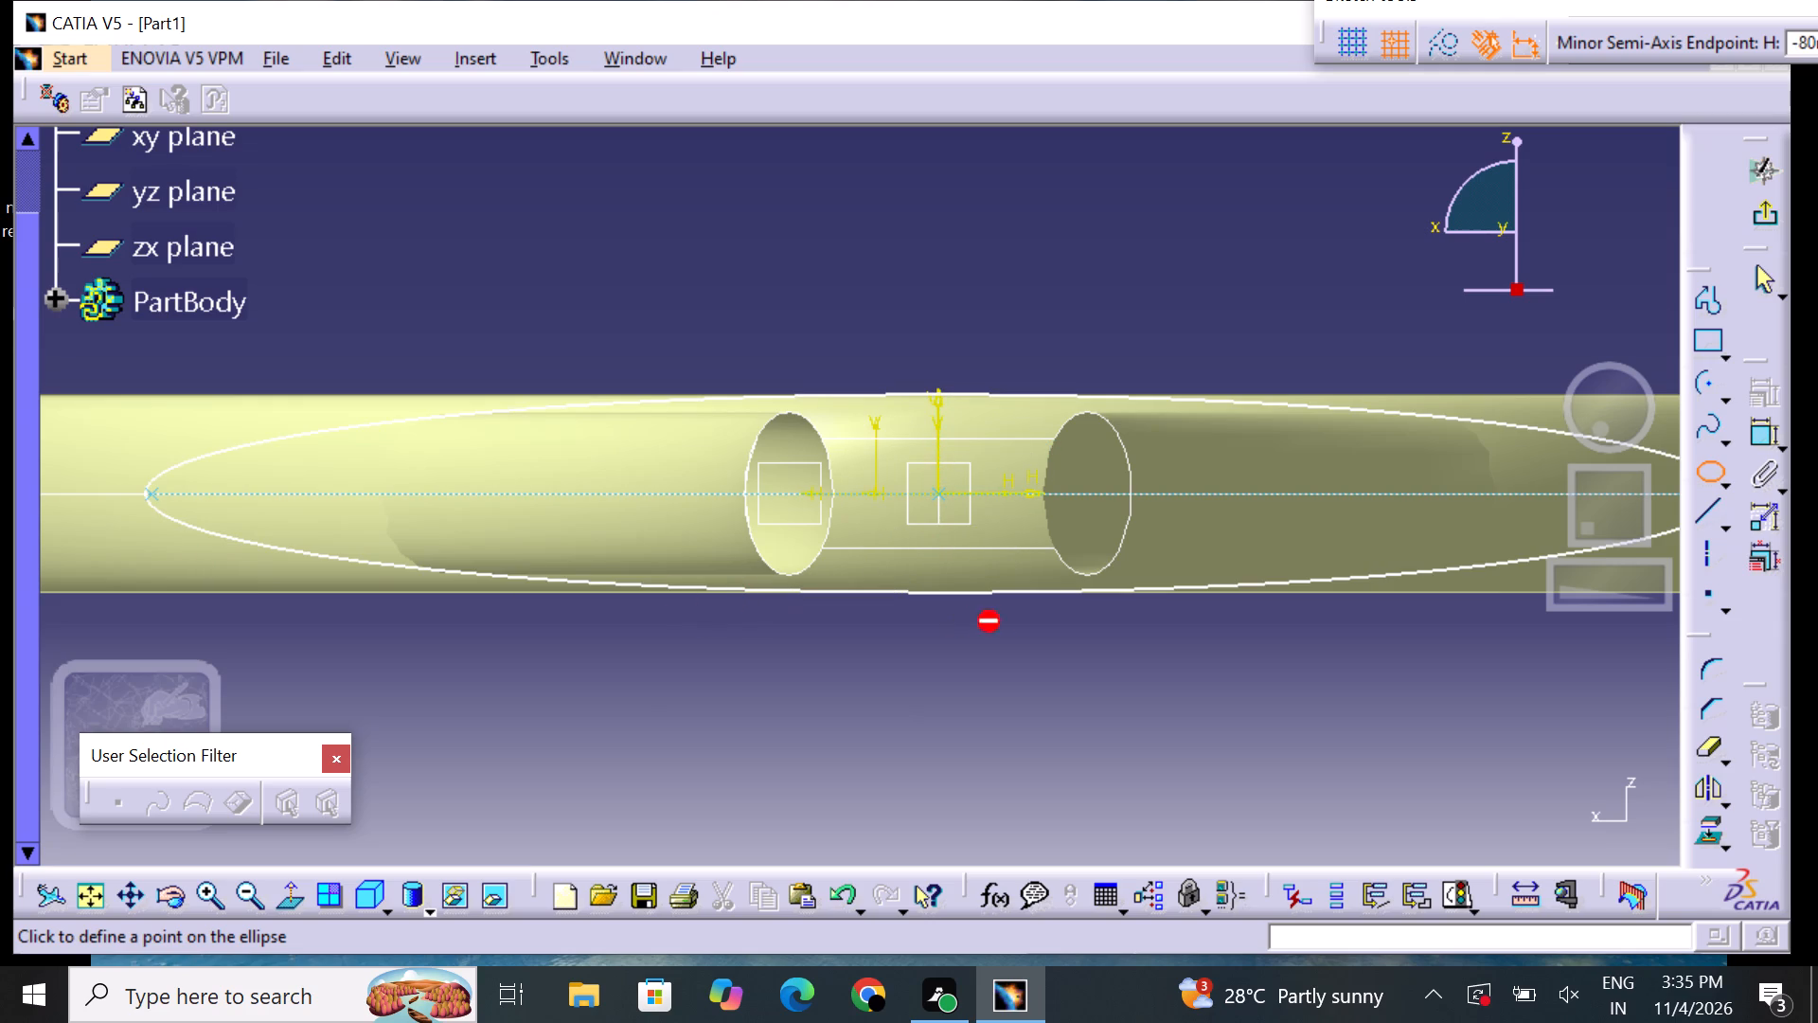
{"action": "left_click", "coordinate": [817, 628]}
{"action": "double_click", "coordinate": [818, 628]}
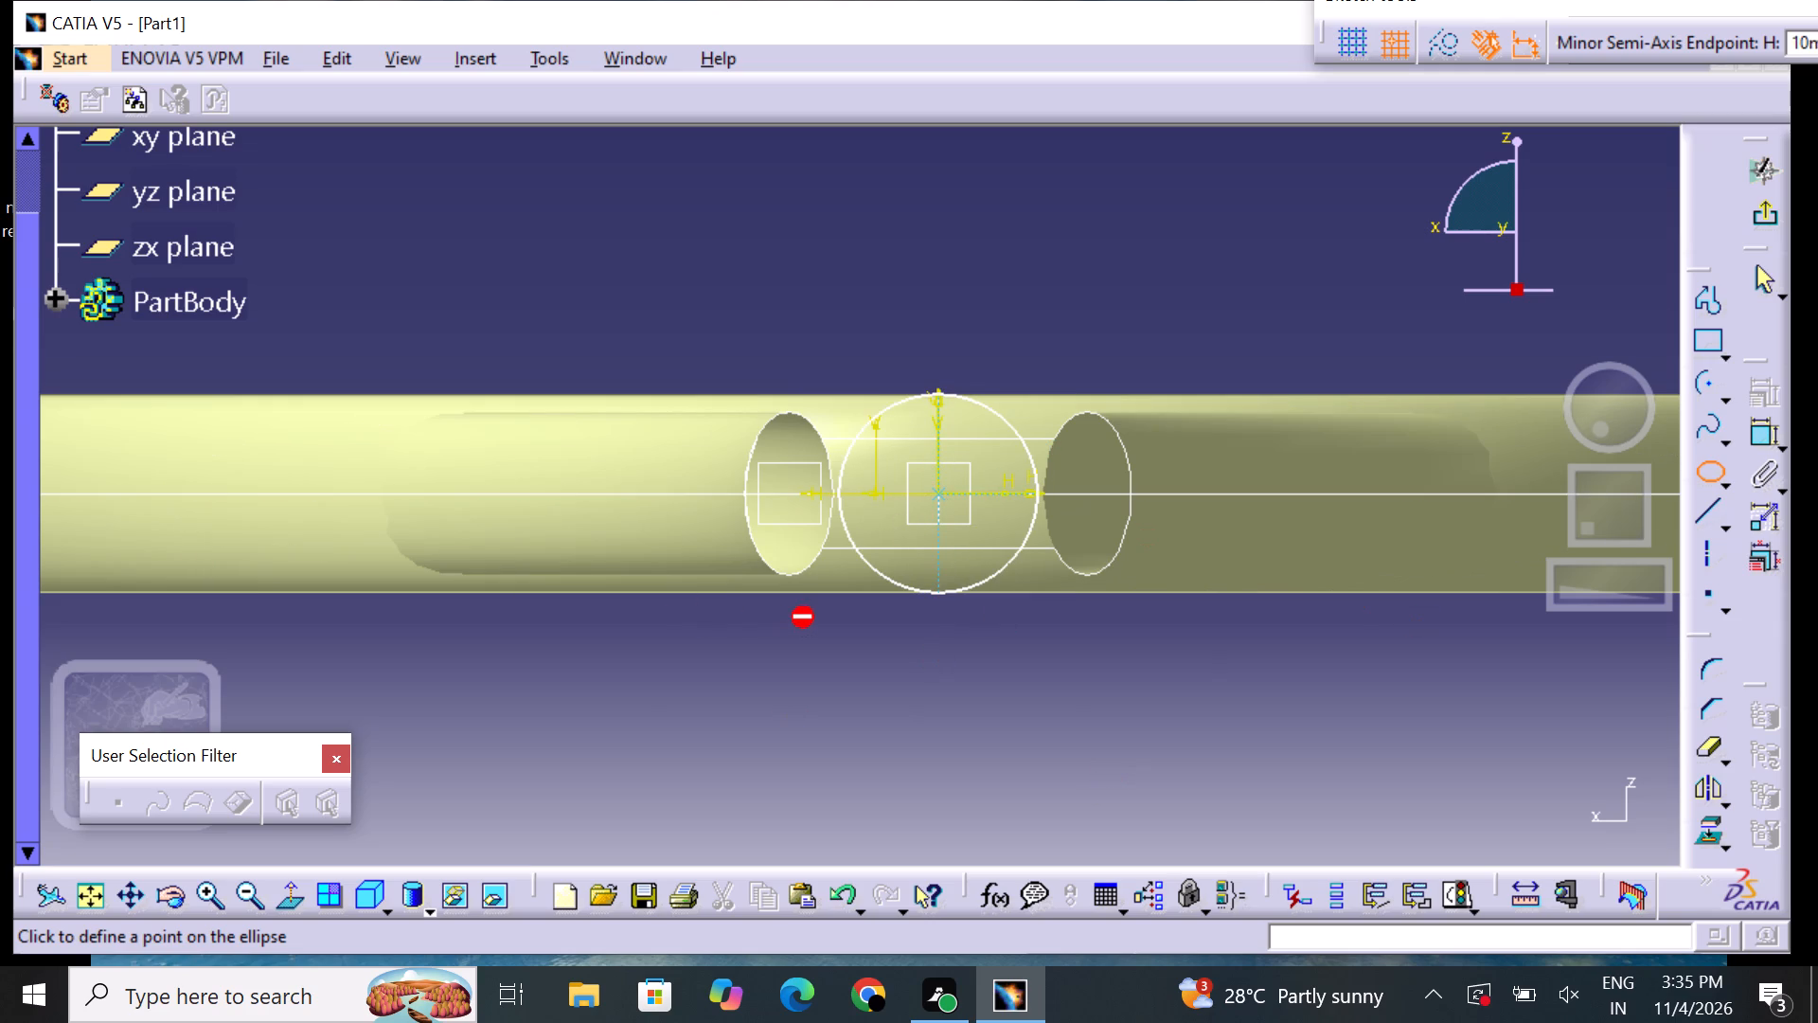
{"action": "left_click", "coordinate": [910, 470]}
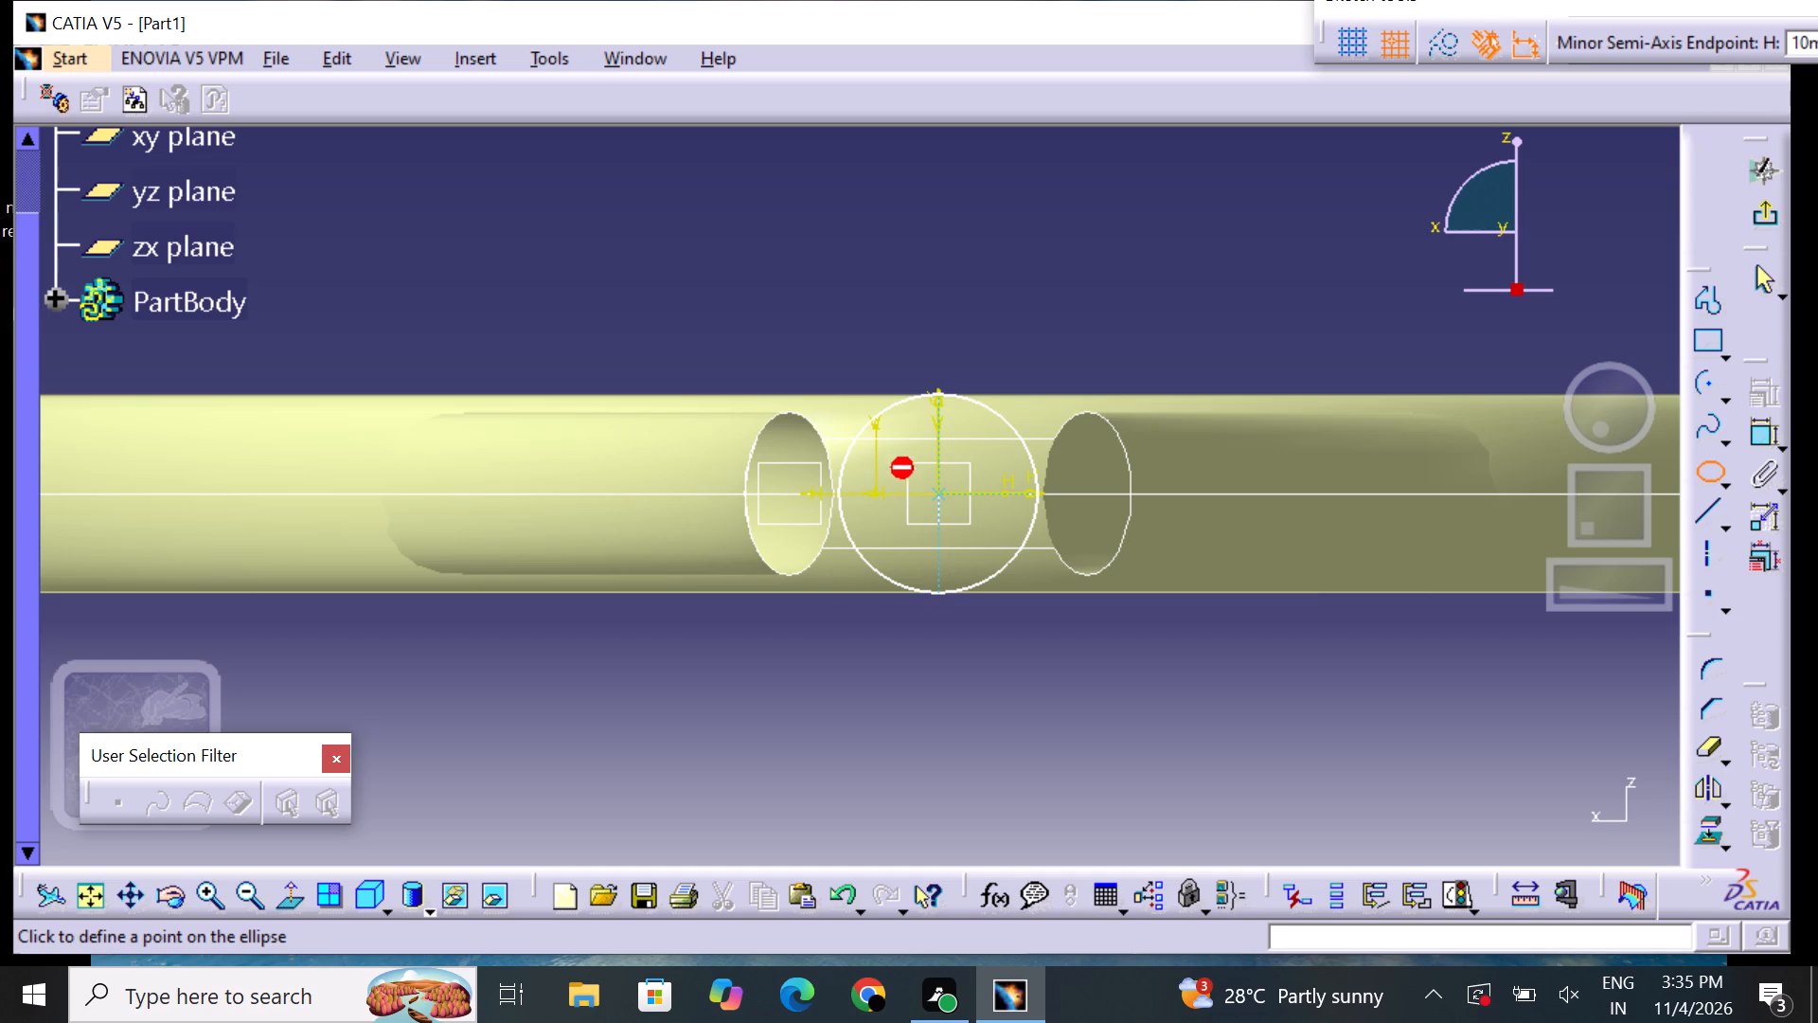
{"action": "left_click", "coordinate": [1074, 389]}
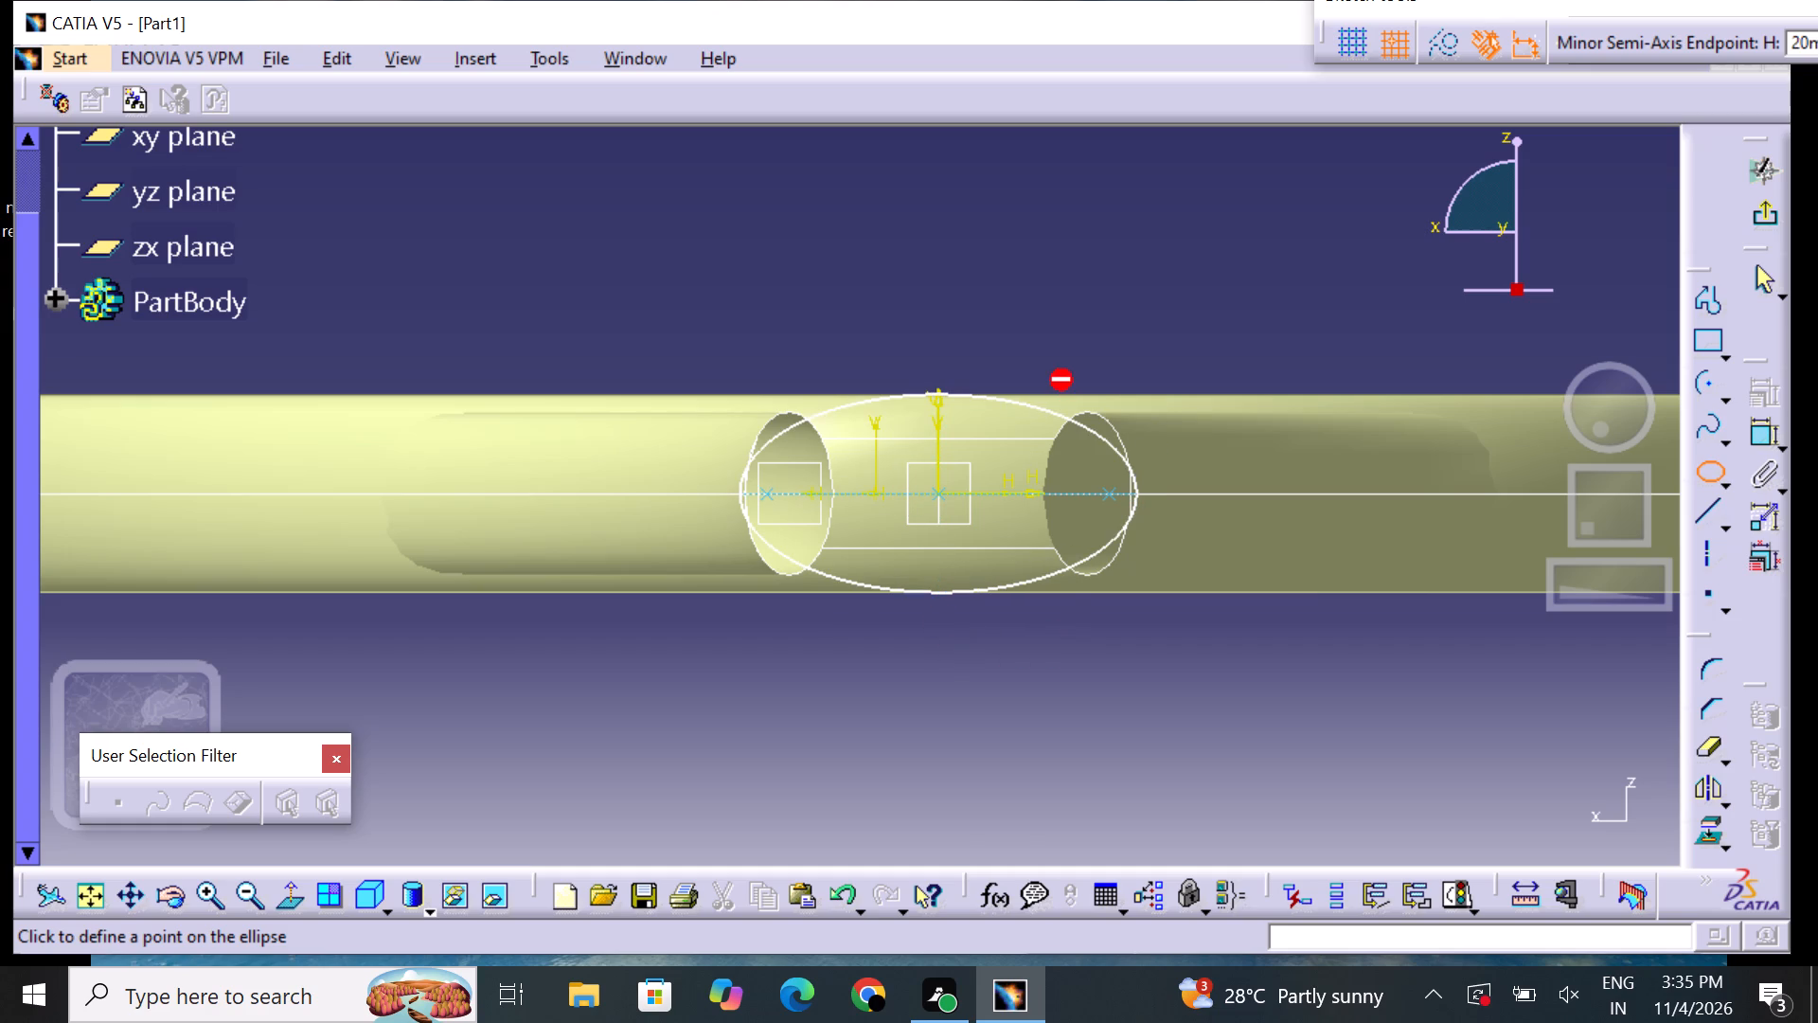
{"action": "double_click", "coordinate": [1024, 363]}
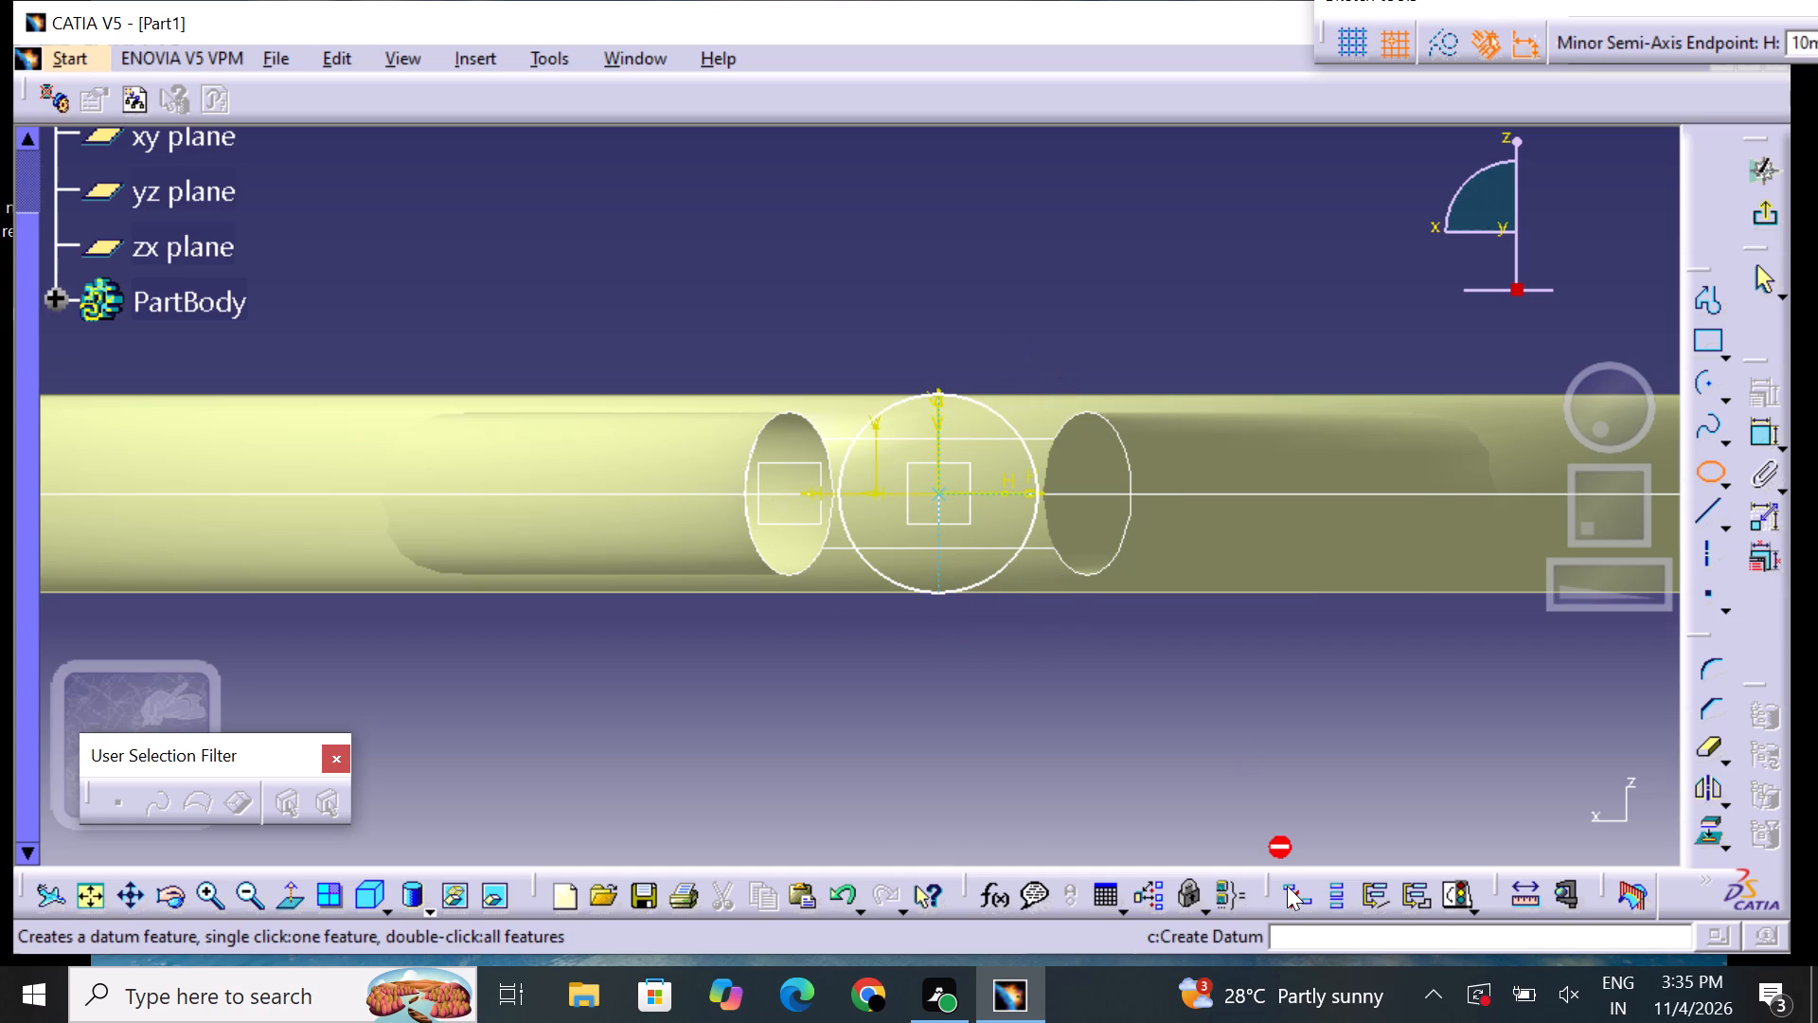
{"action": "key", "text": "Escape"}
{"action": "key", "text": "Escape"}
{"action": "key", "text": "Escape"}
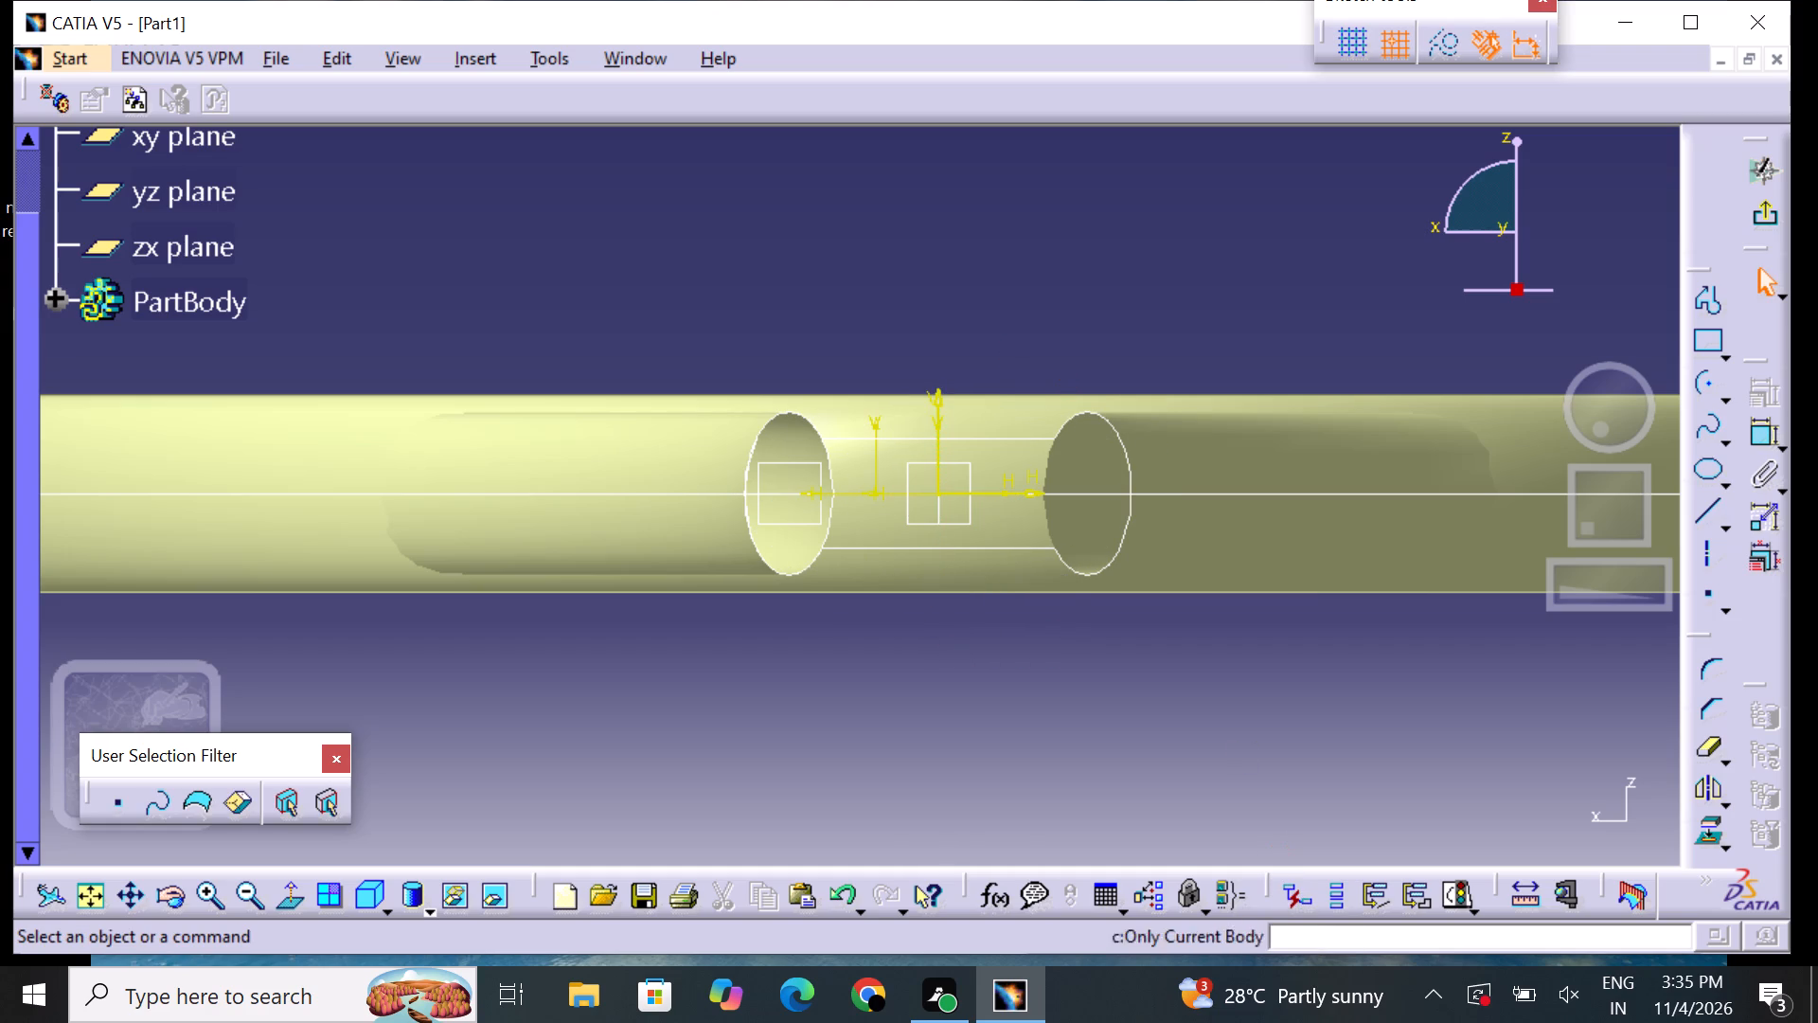
Sketch an ellipse centred on the sketch origin with vertical and horizontal semi-axes of about 10 mm.
{"action": "left_click", "coordinate": [1716, 483]}
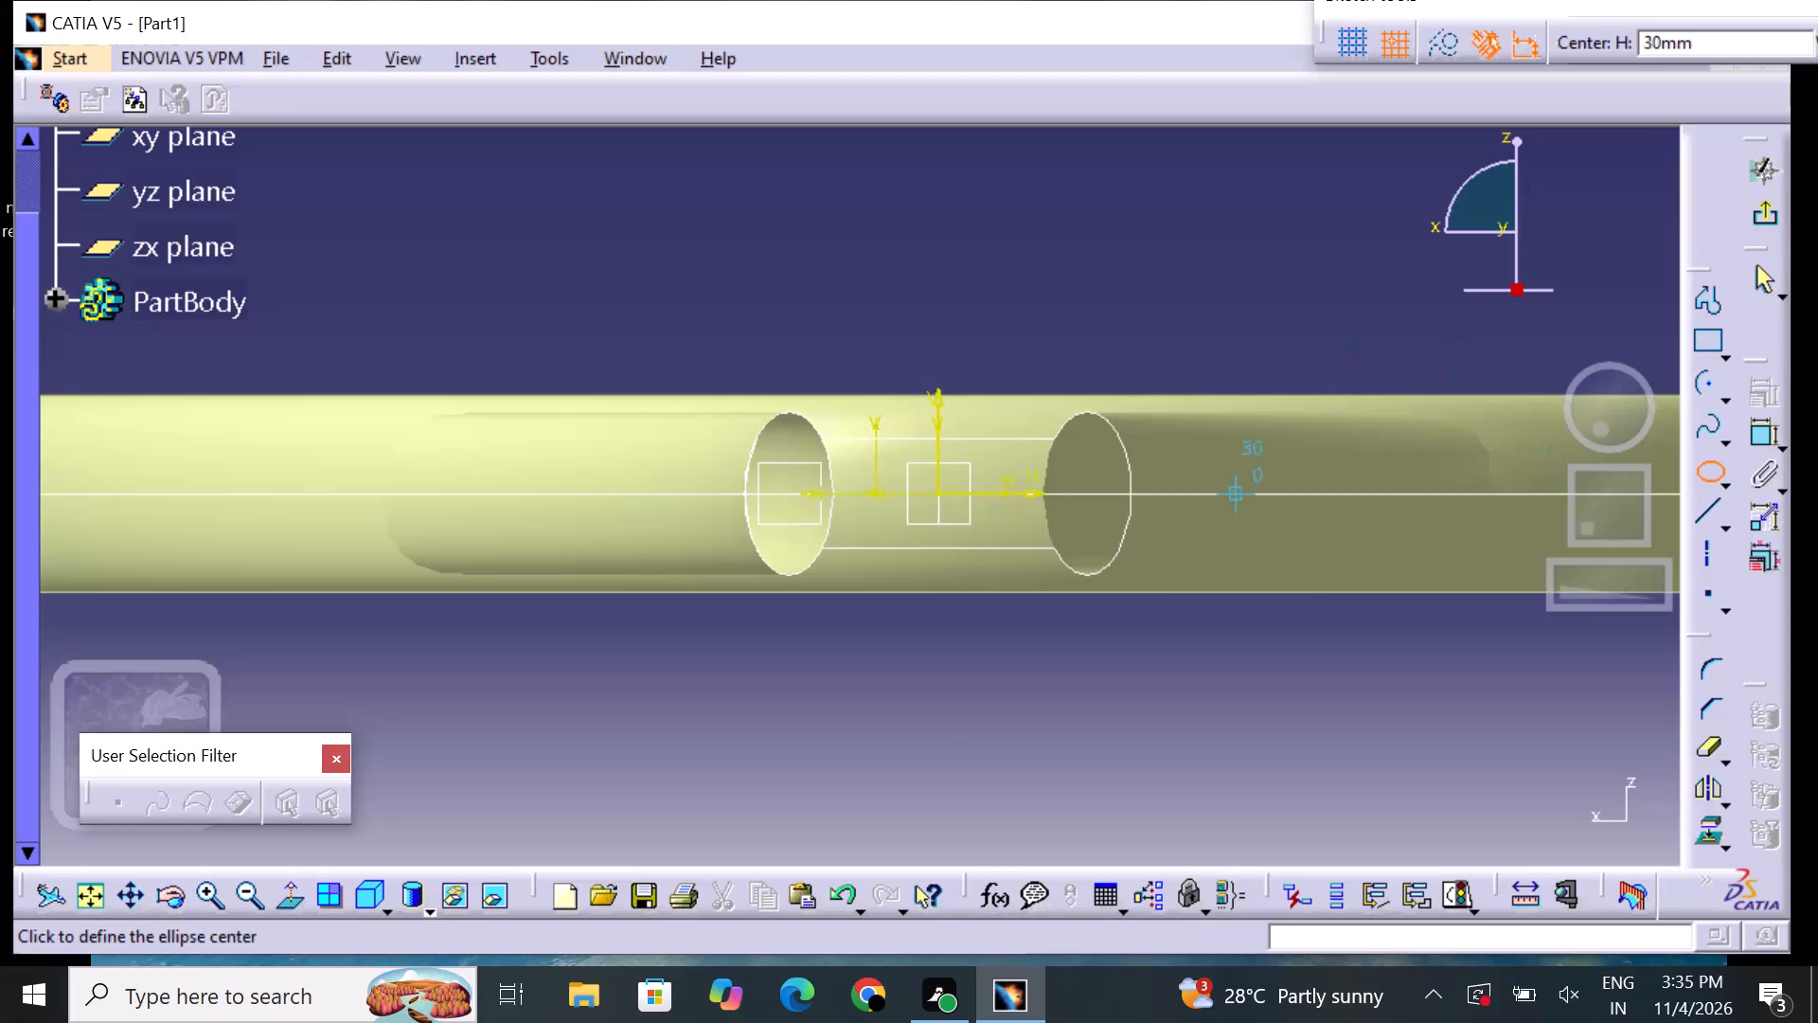
{"action": "left_click", "coordinate": [950, 496]}
{"action": "left_click", "coordinate": [950, 386]}
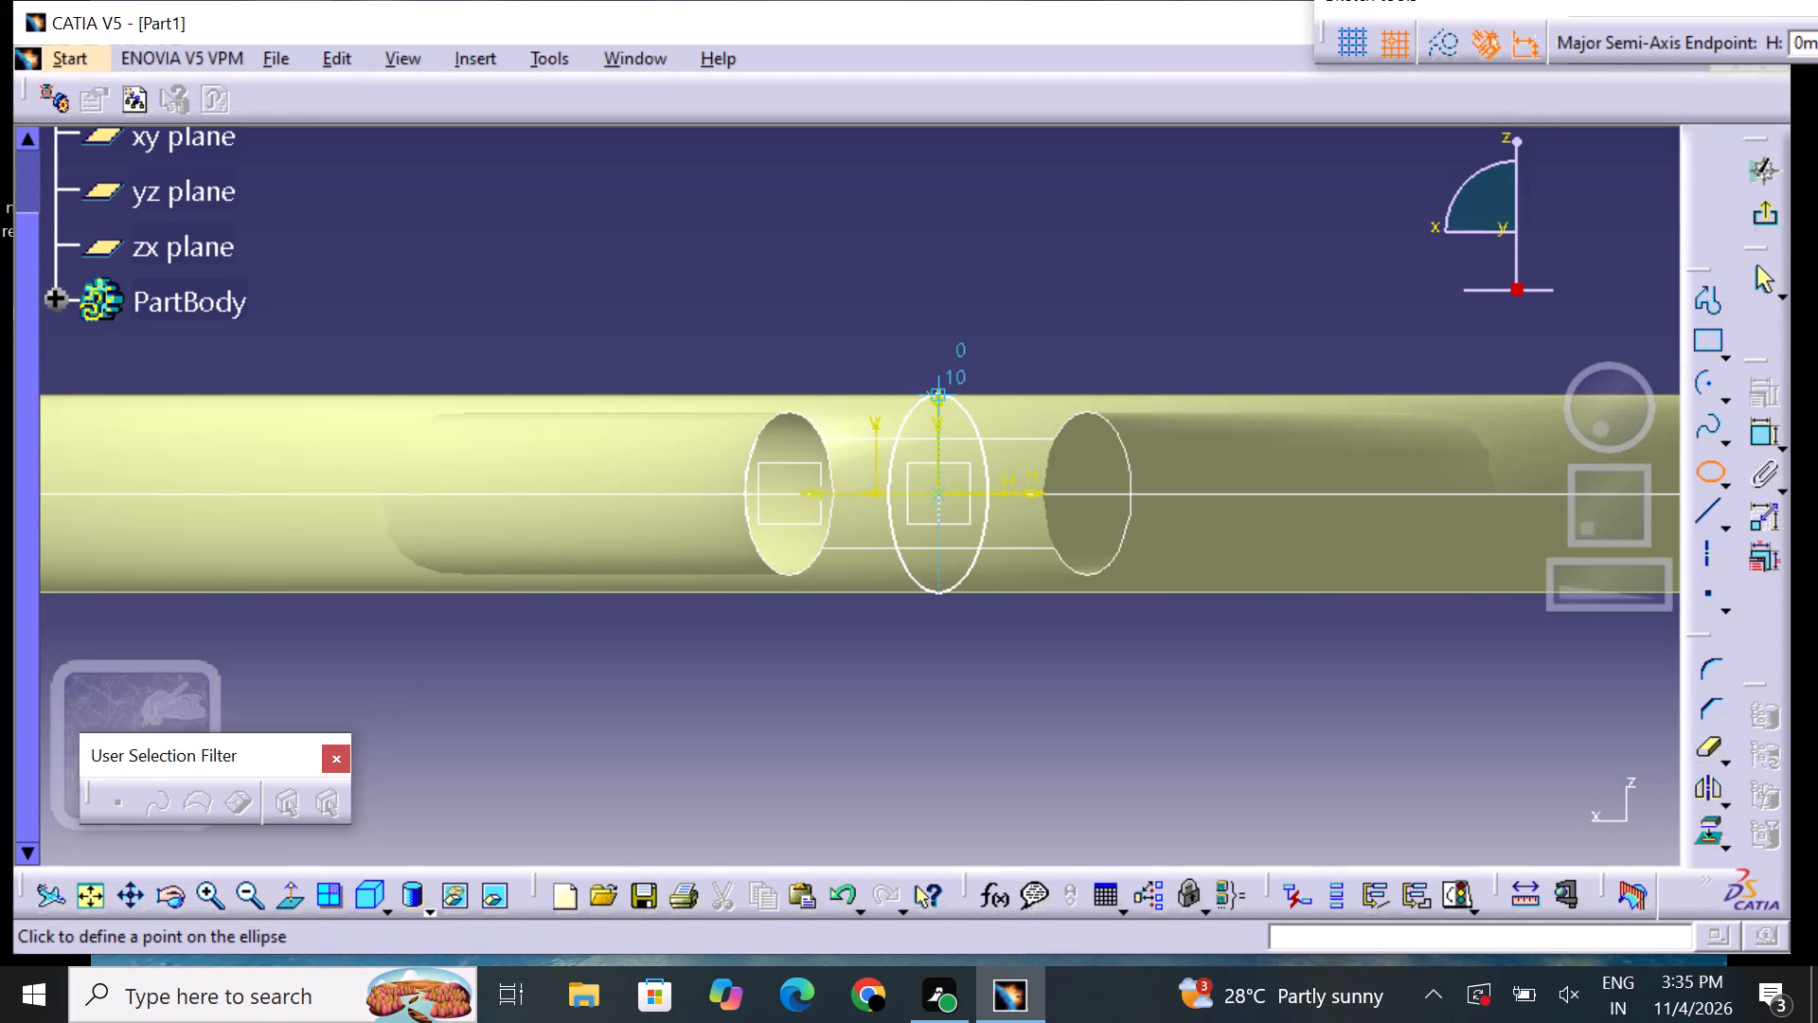
{"action": "left_click", "coordinate": [1007, 498]}
{"action": "left_click", "coordinate": [1070, 798]}
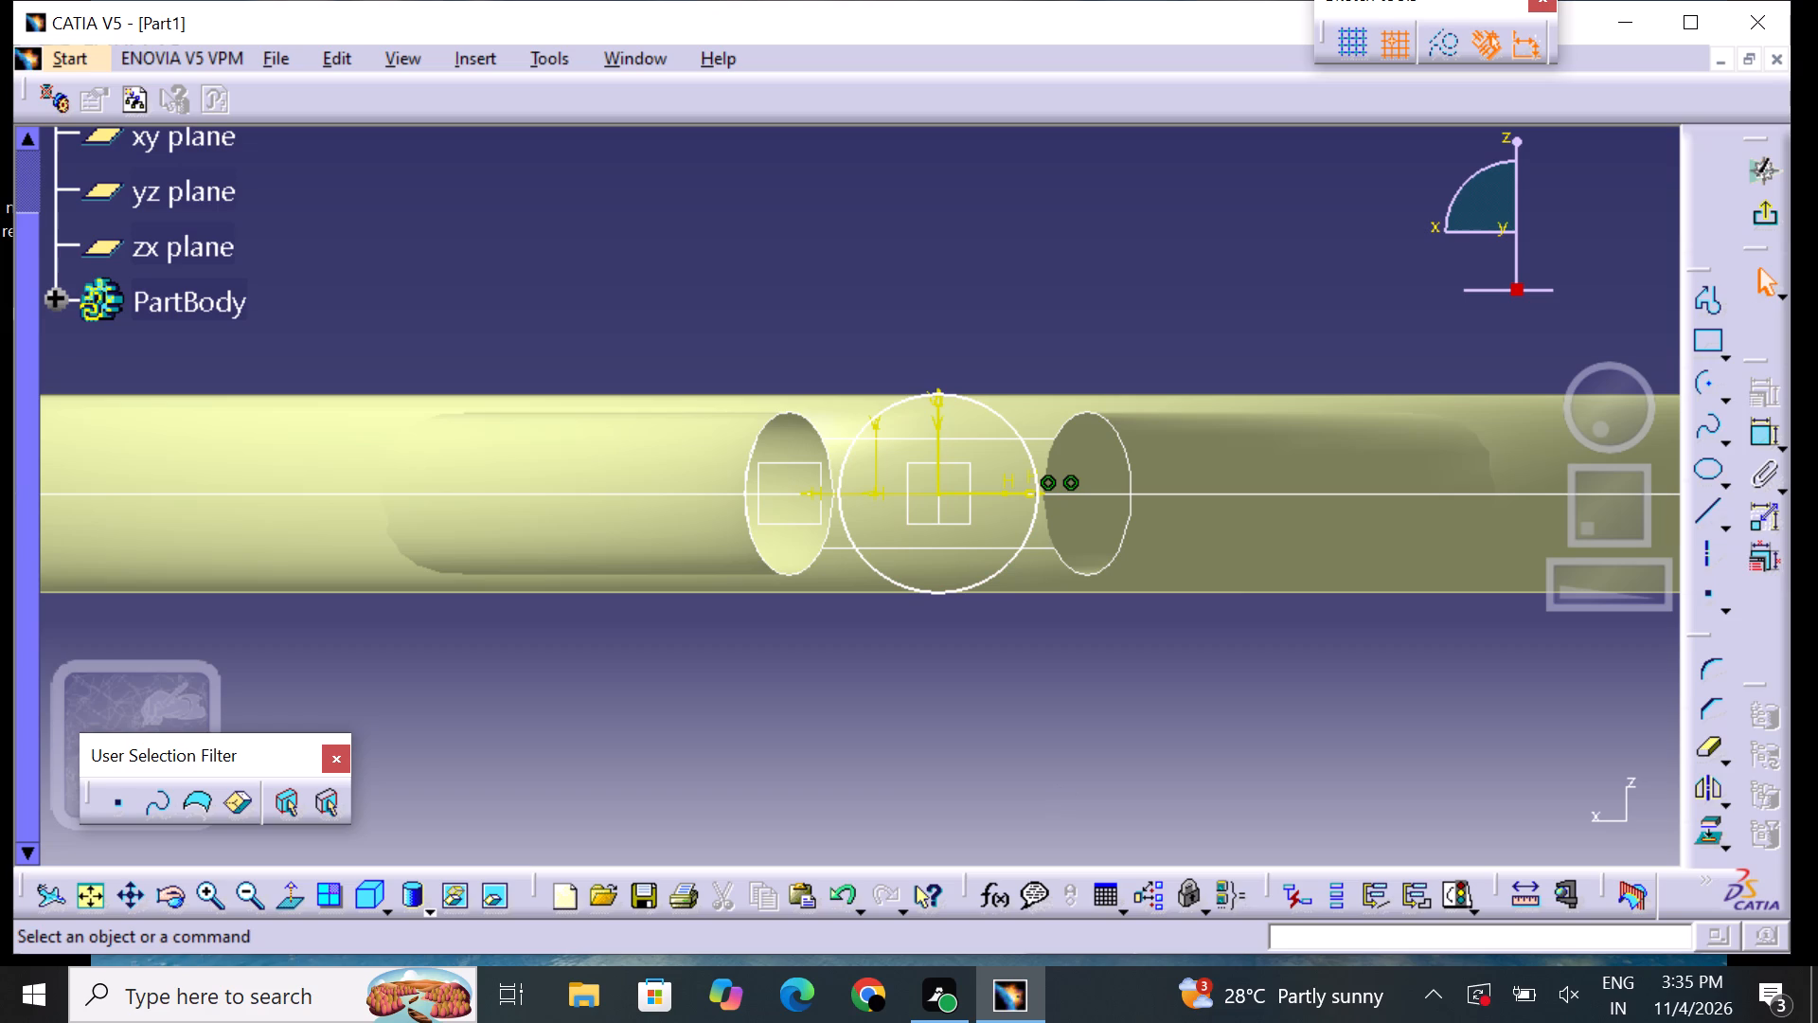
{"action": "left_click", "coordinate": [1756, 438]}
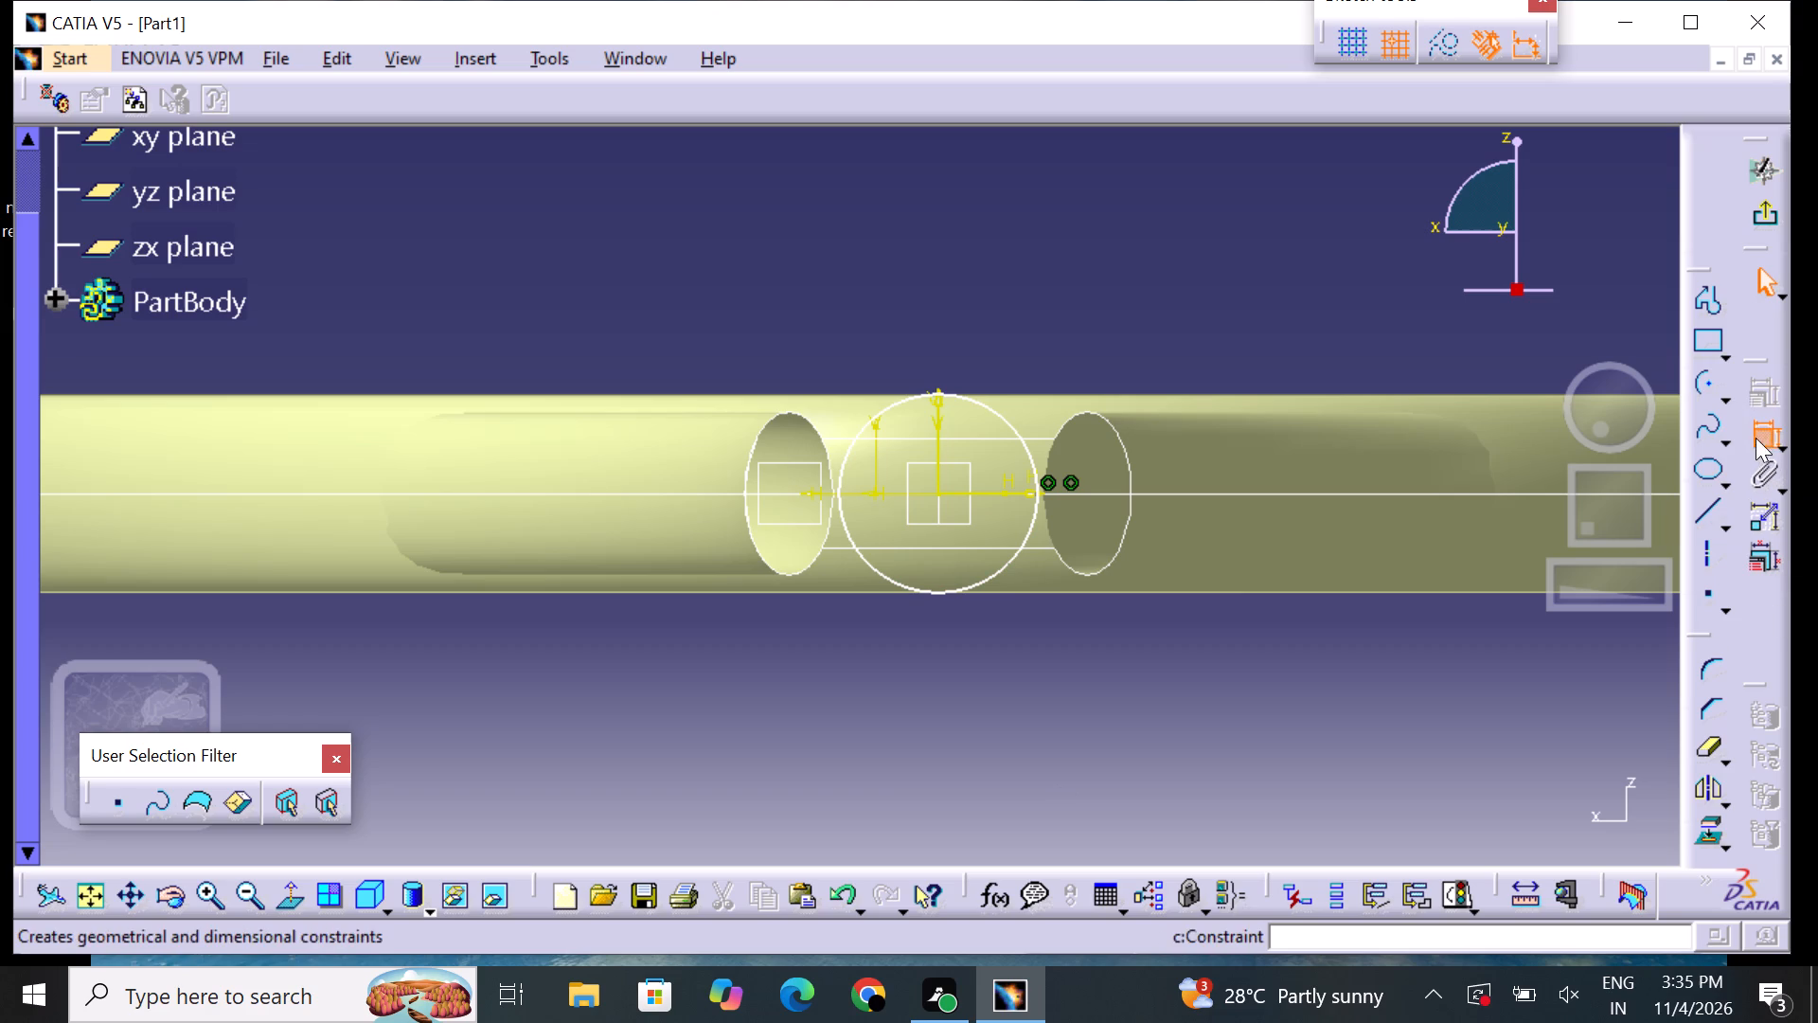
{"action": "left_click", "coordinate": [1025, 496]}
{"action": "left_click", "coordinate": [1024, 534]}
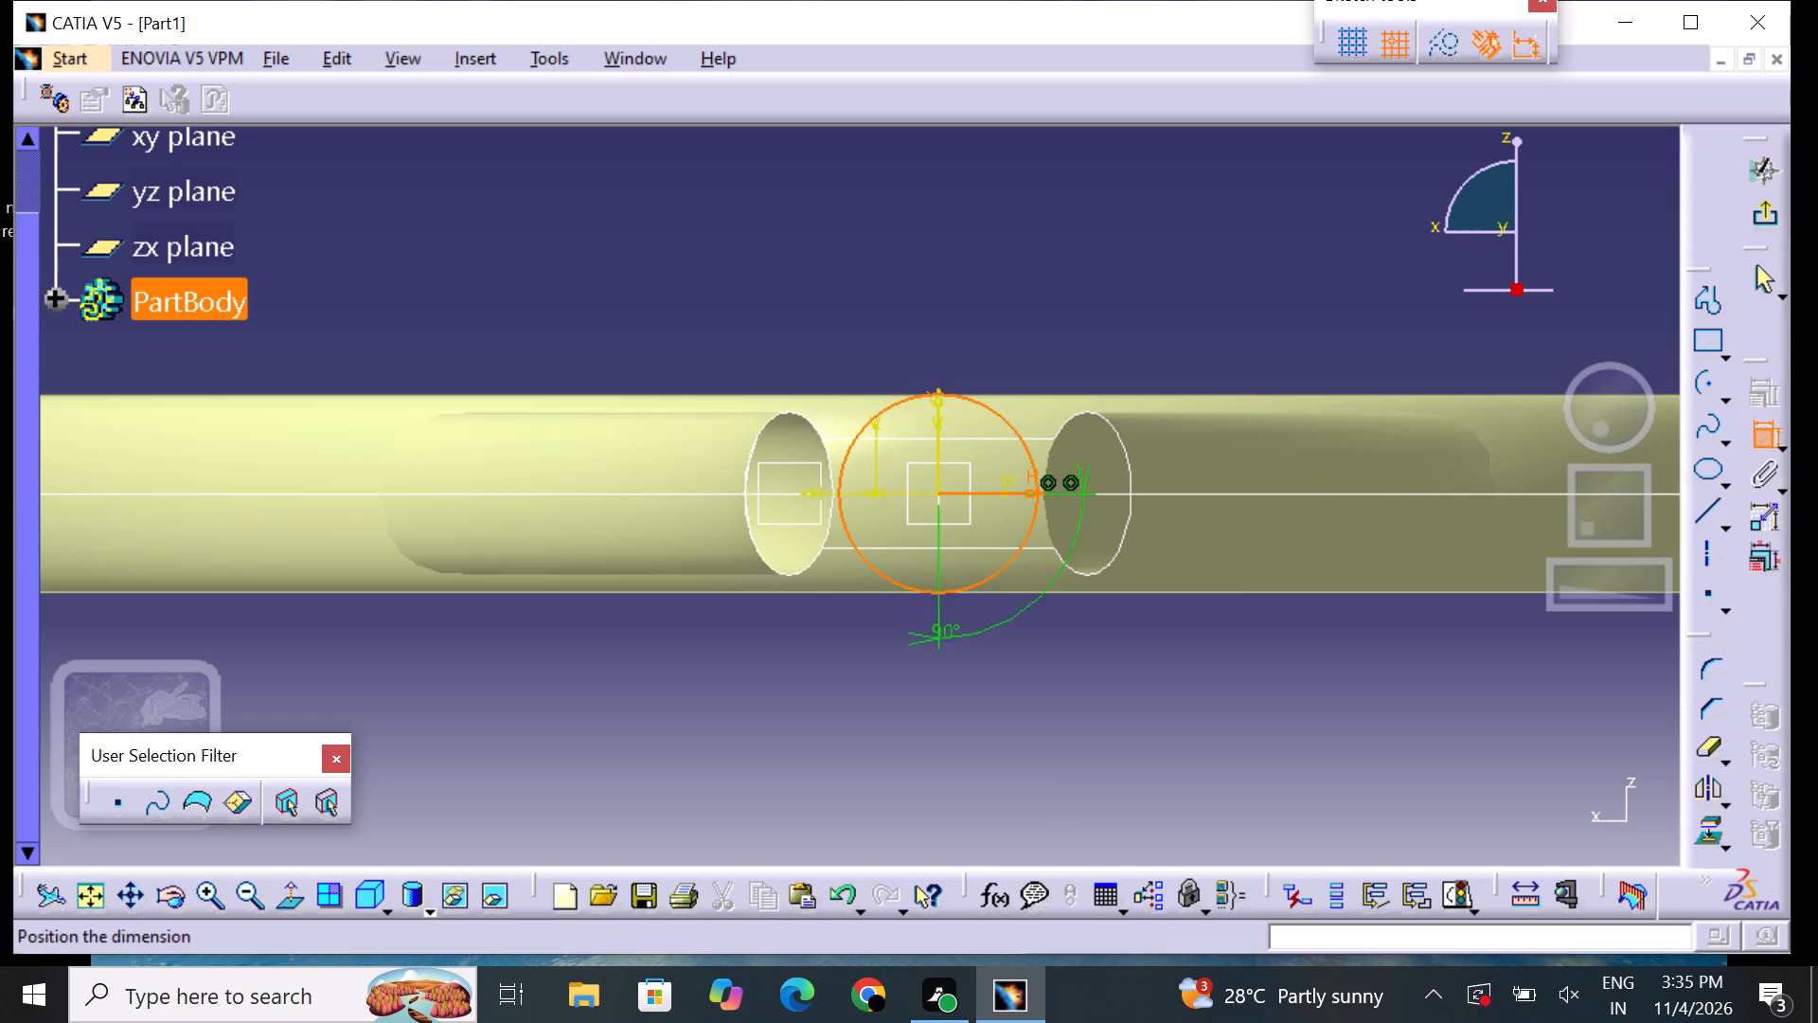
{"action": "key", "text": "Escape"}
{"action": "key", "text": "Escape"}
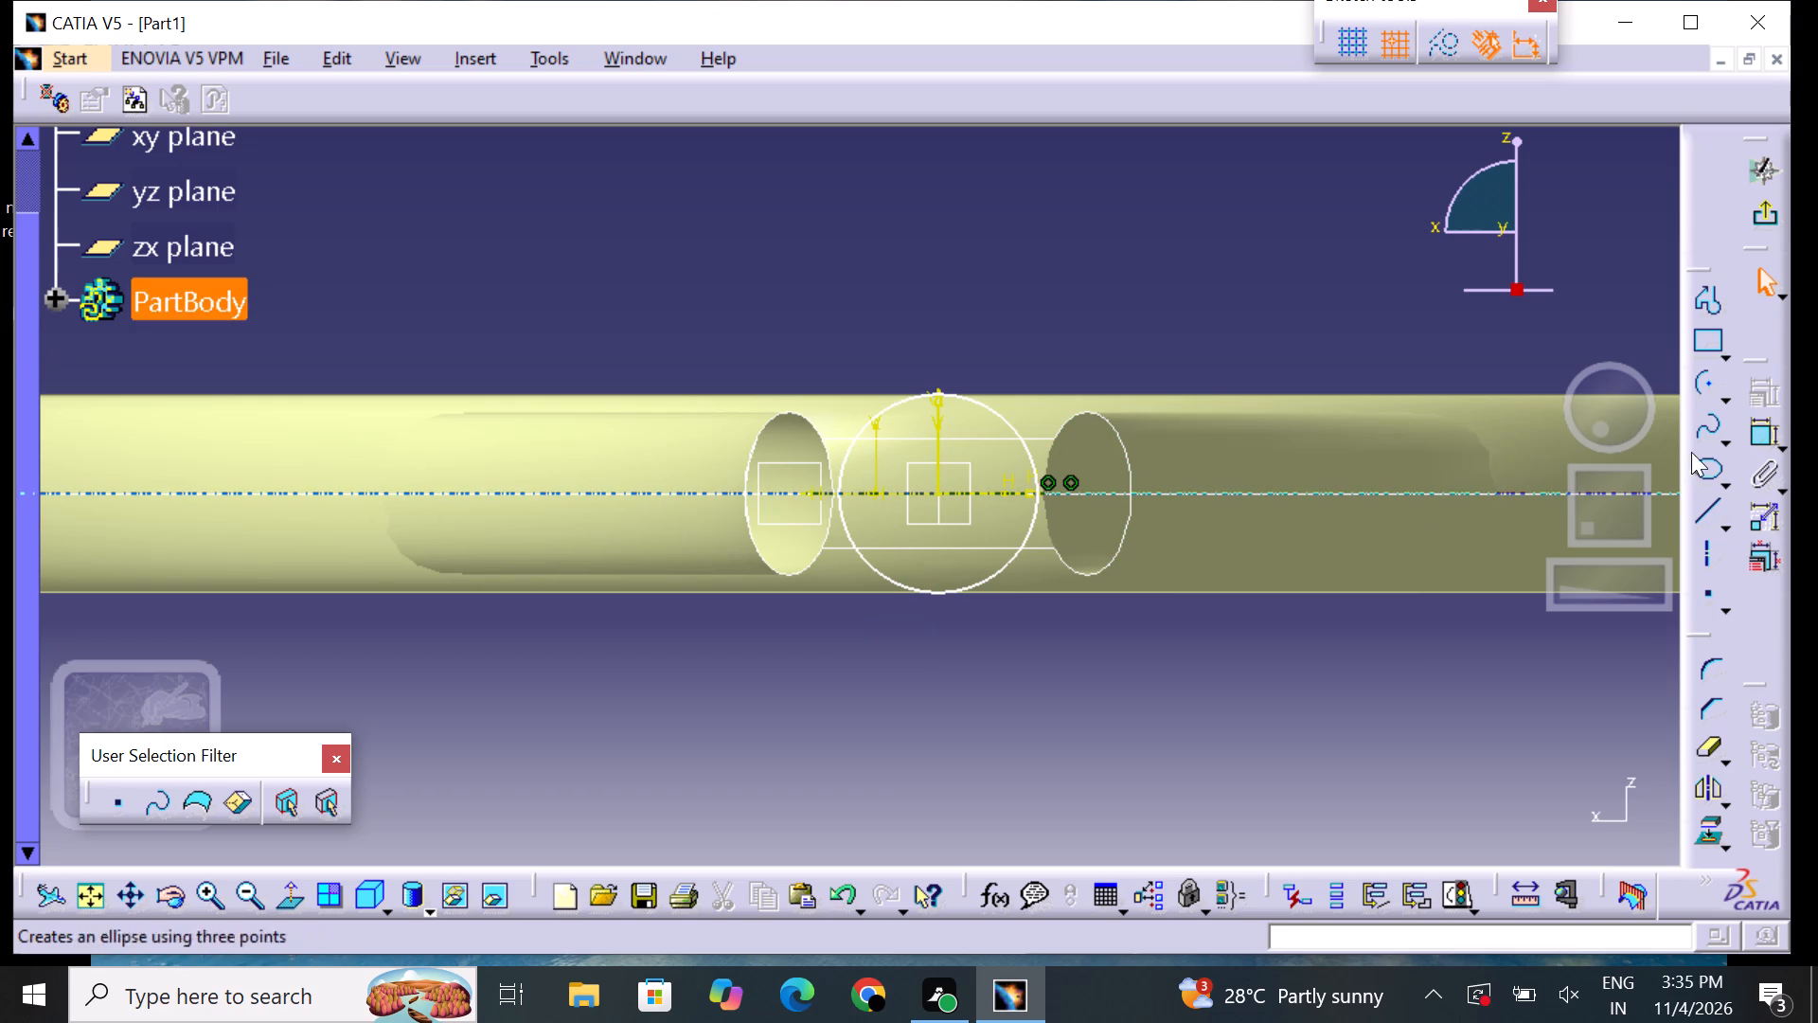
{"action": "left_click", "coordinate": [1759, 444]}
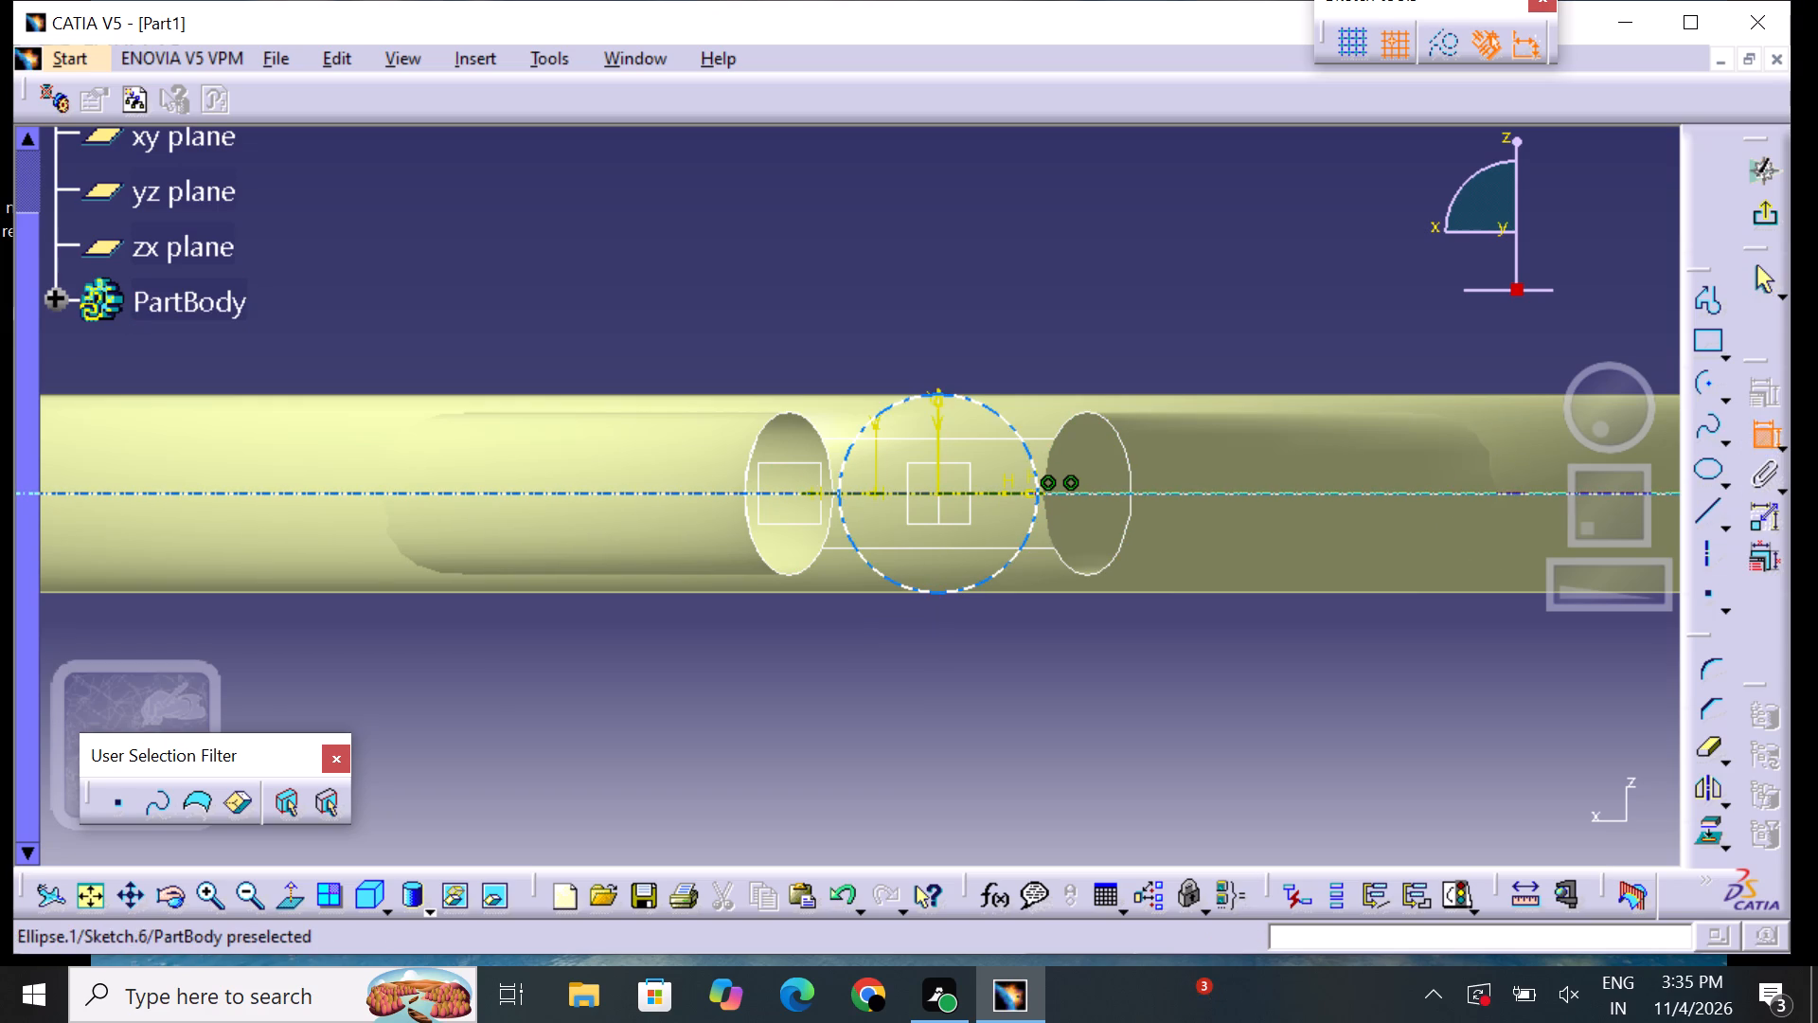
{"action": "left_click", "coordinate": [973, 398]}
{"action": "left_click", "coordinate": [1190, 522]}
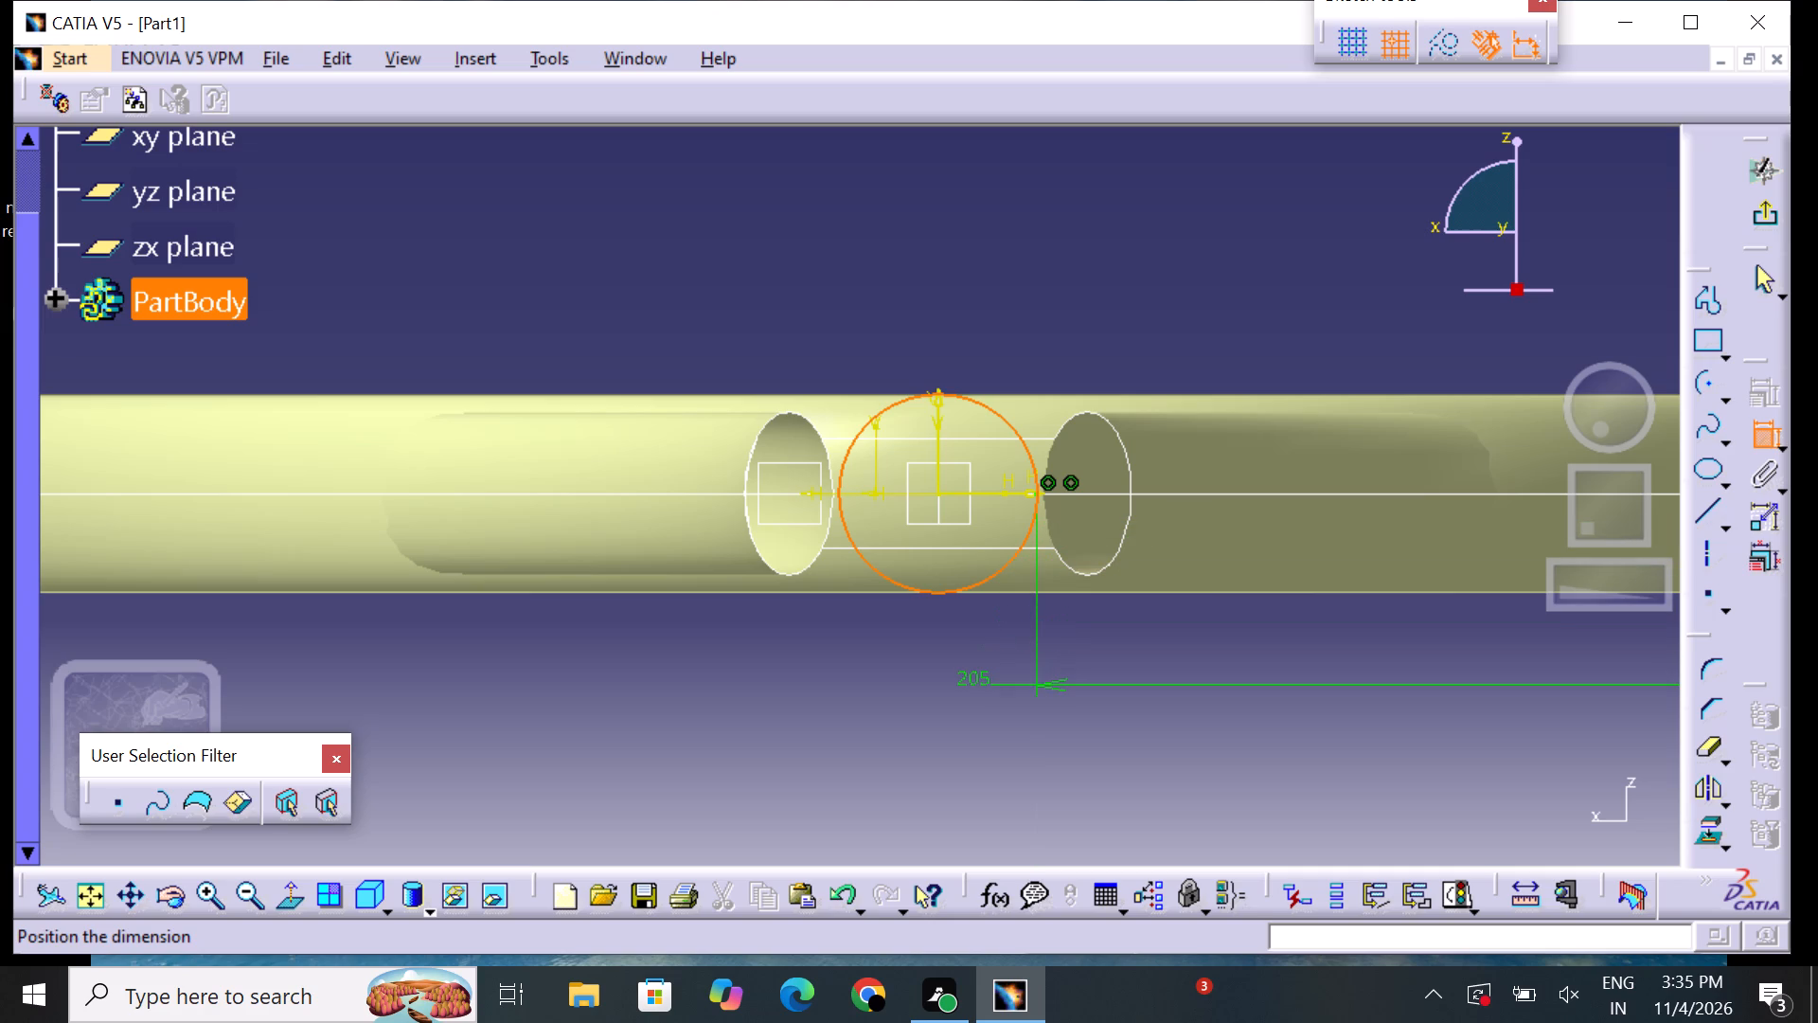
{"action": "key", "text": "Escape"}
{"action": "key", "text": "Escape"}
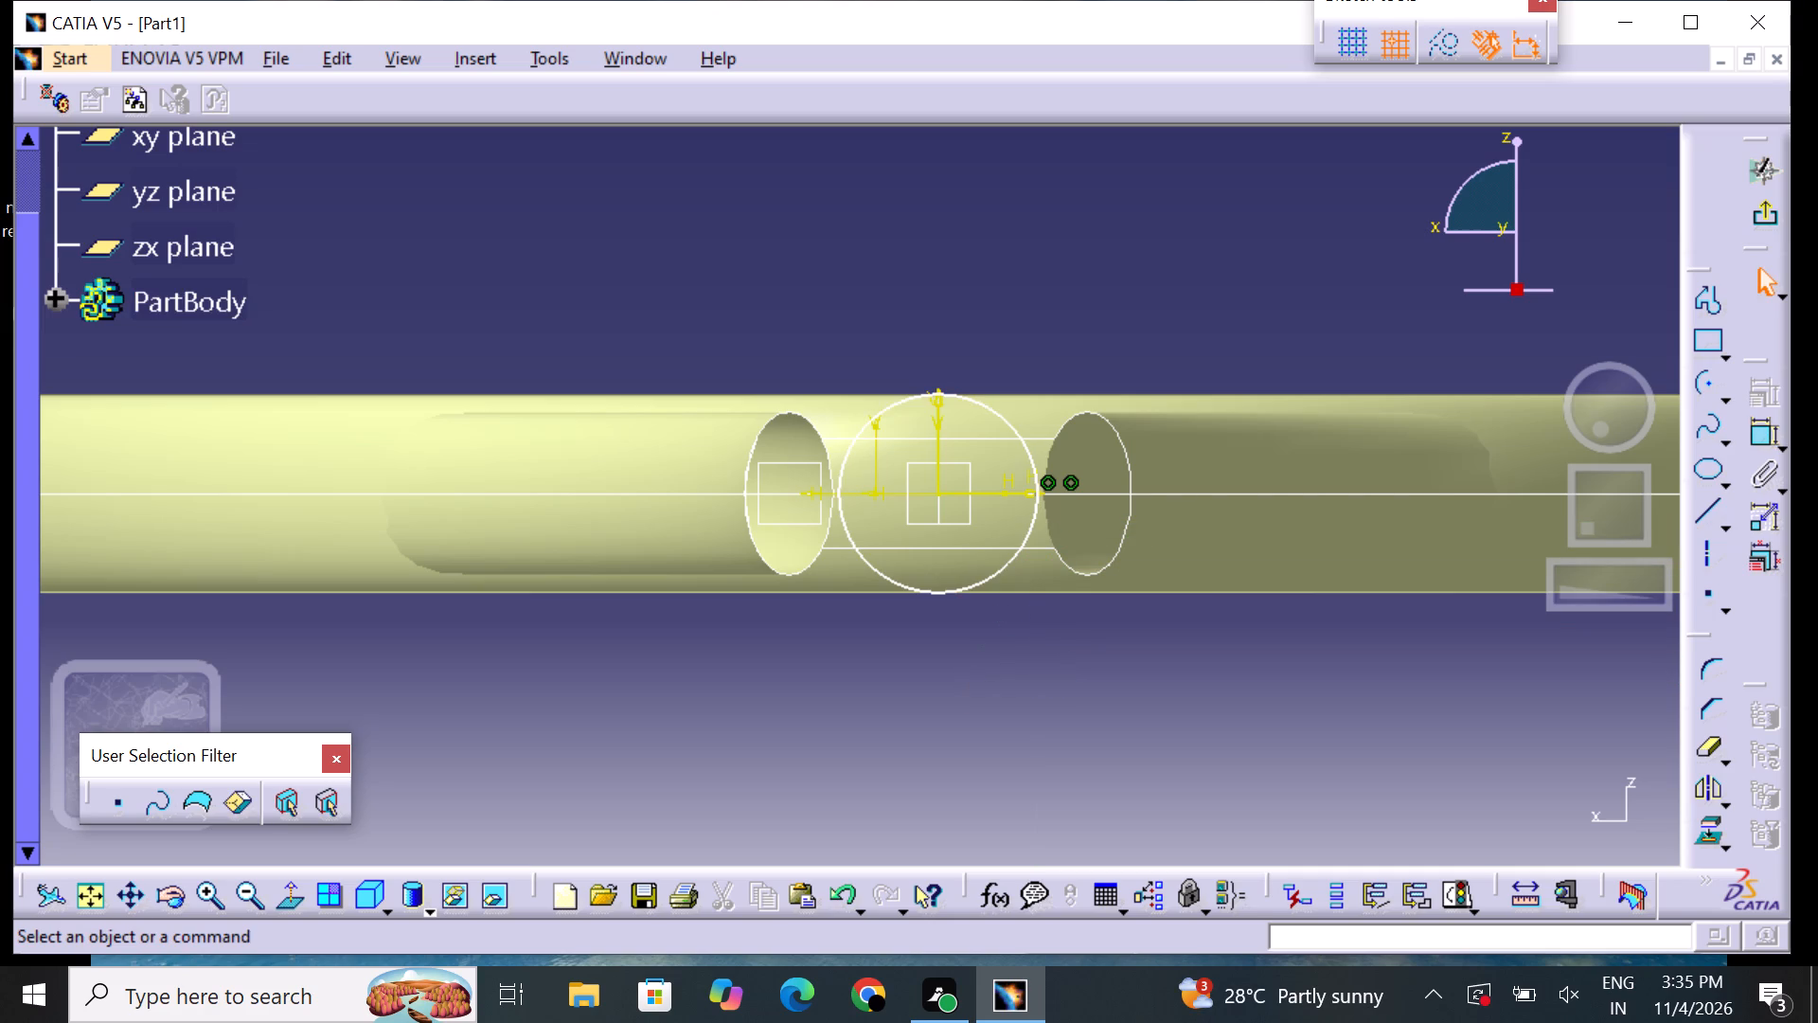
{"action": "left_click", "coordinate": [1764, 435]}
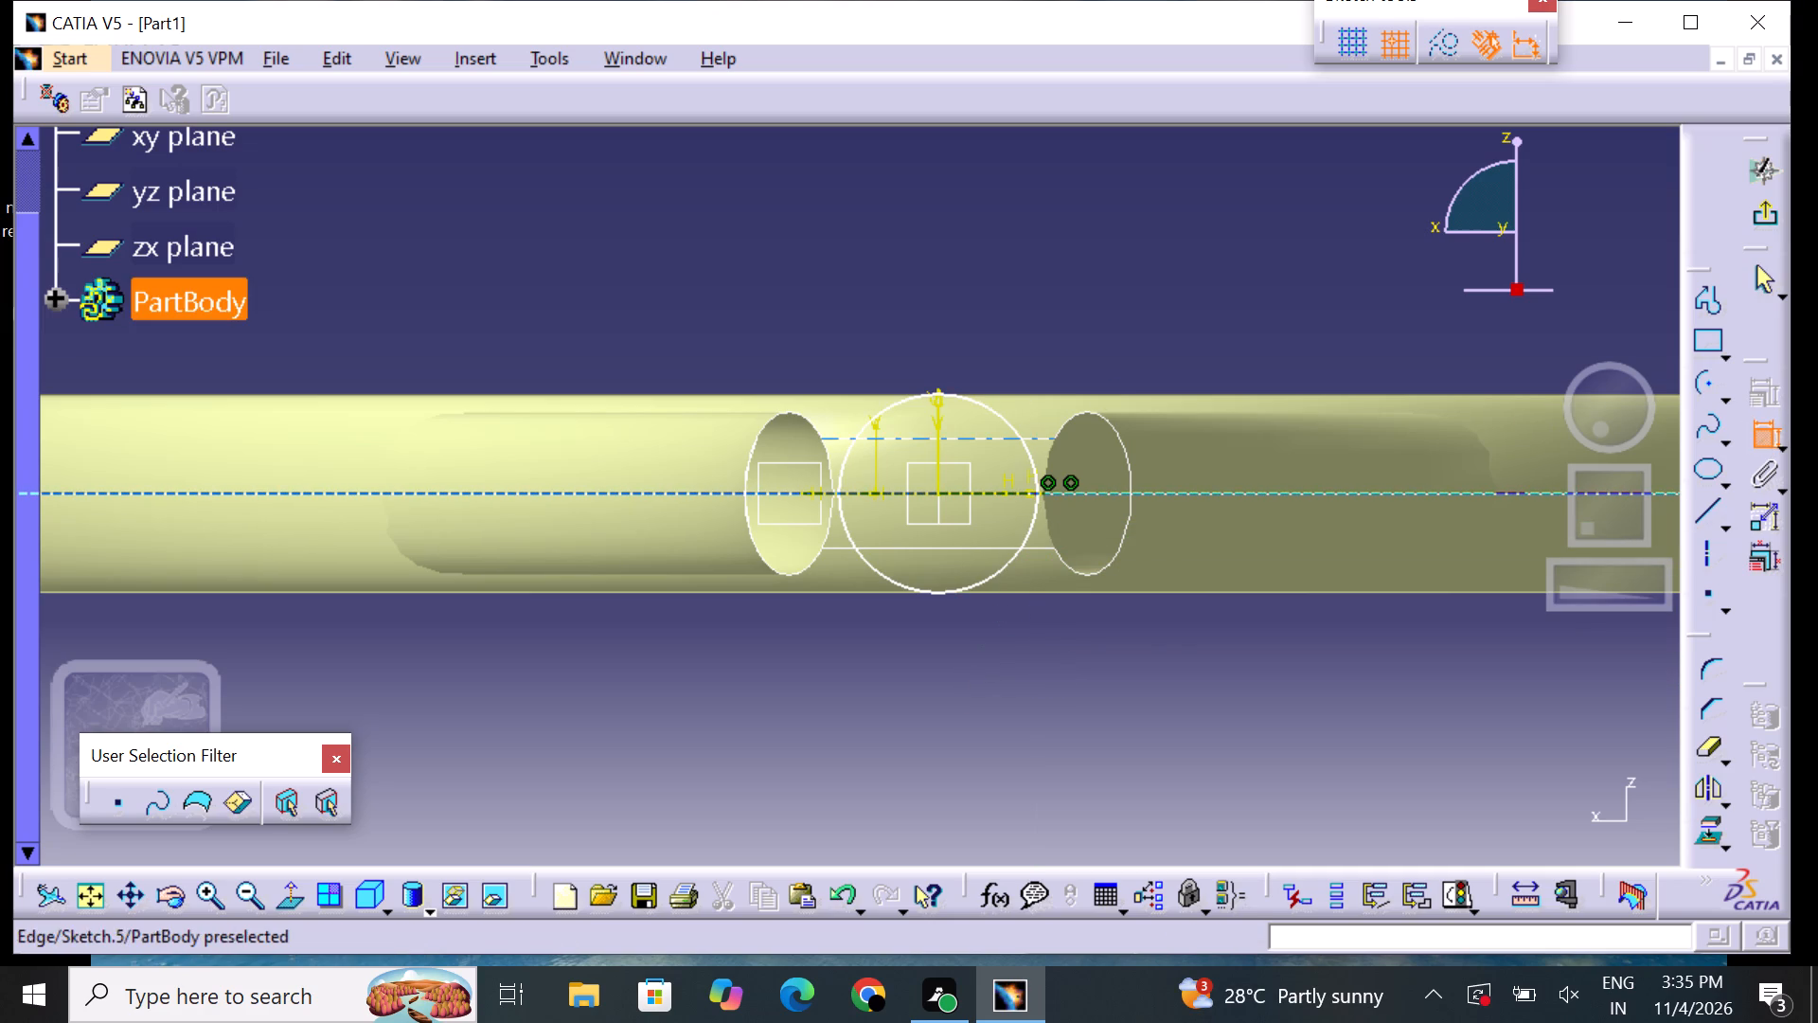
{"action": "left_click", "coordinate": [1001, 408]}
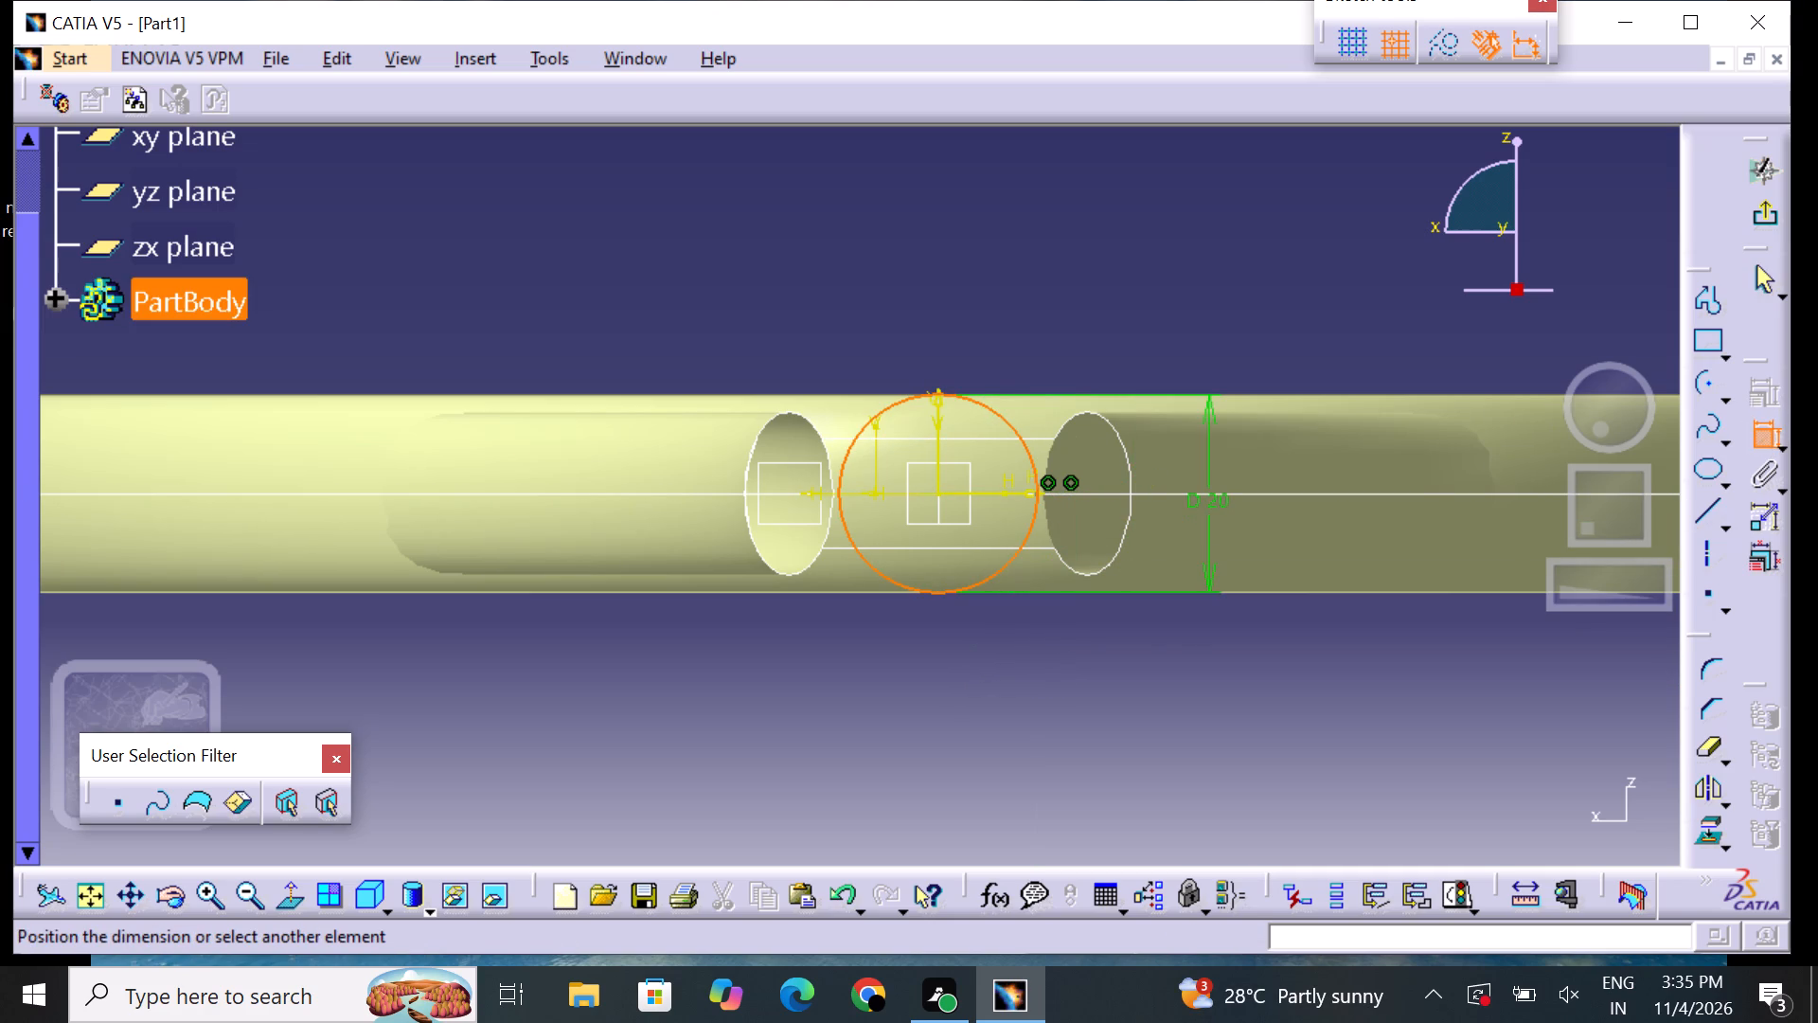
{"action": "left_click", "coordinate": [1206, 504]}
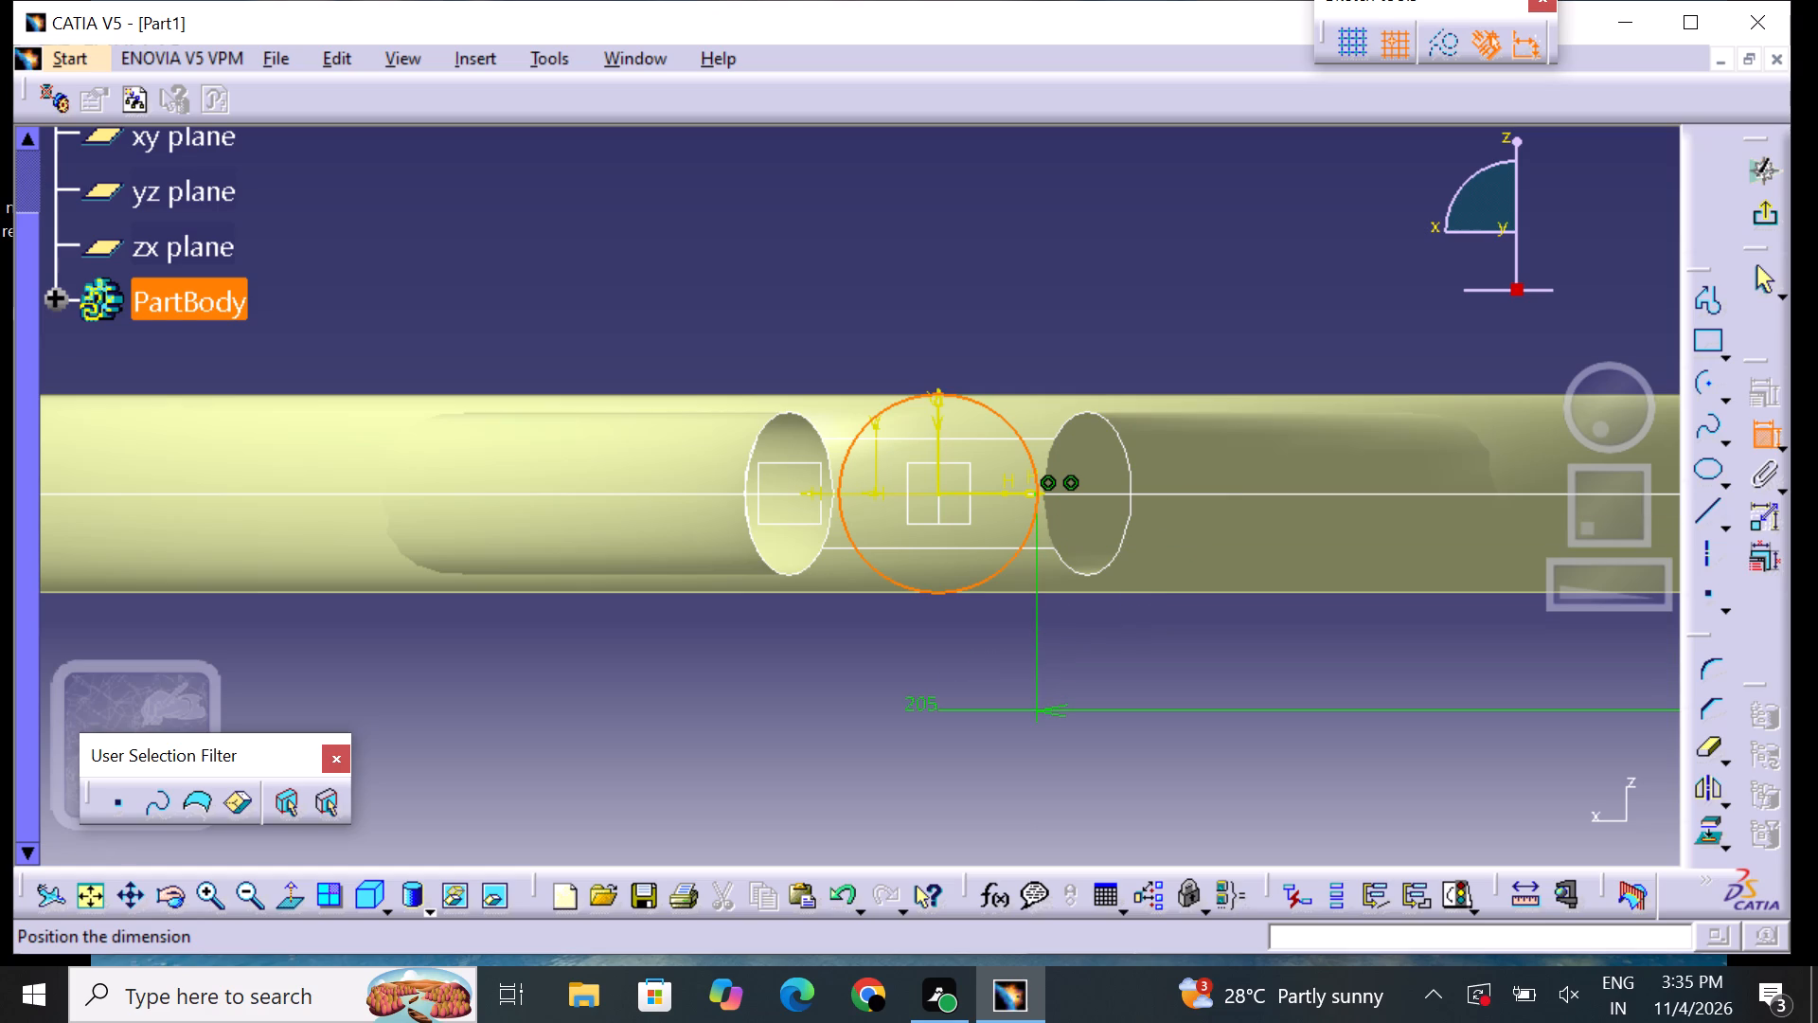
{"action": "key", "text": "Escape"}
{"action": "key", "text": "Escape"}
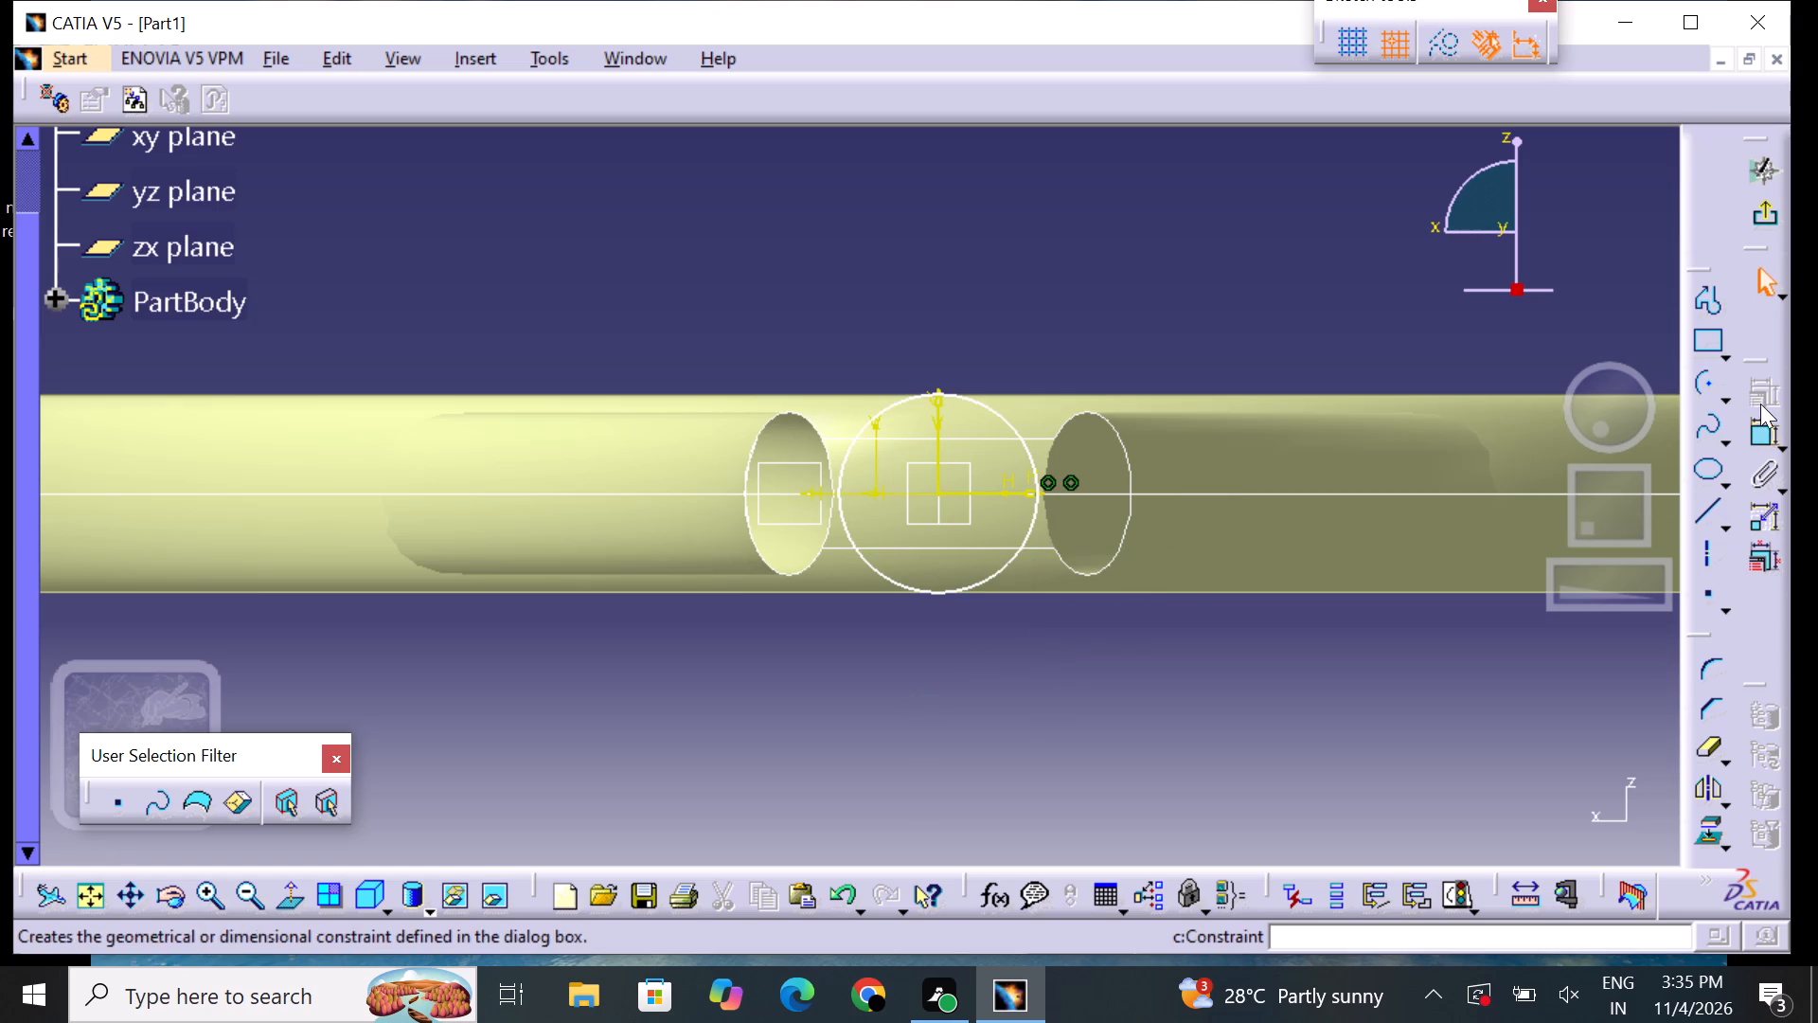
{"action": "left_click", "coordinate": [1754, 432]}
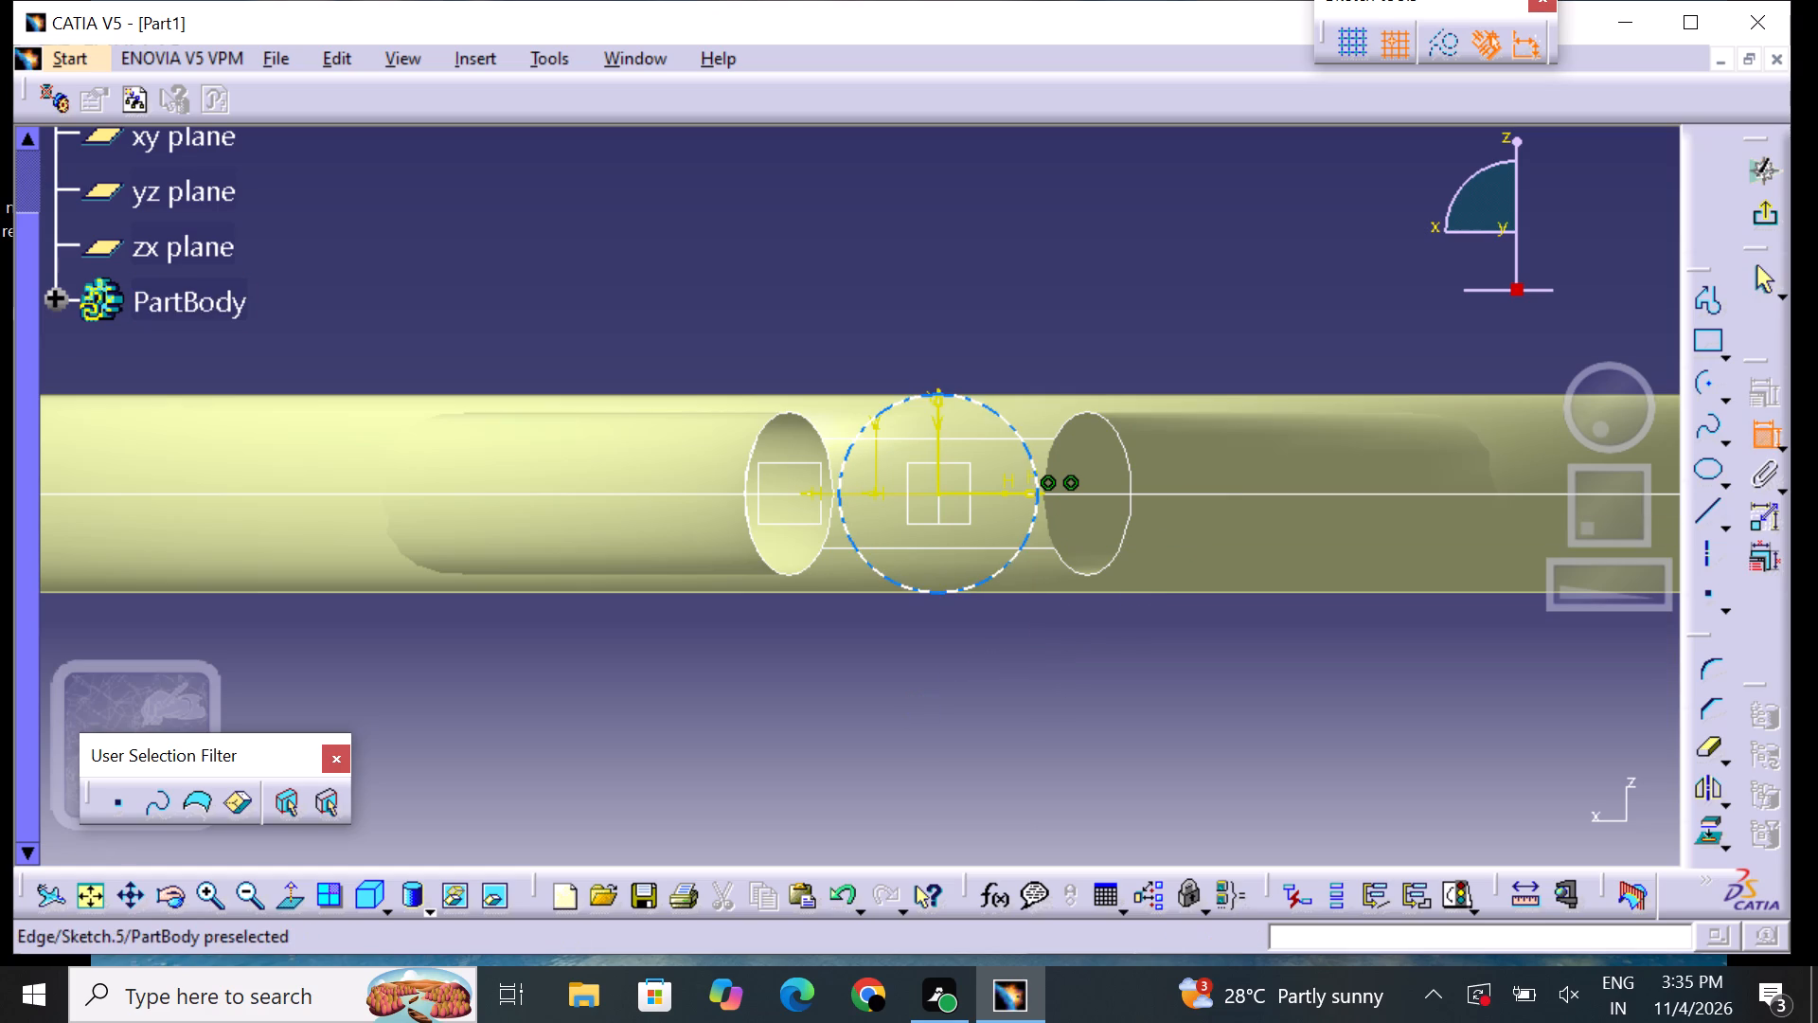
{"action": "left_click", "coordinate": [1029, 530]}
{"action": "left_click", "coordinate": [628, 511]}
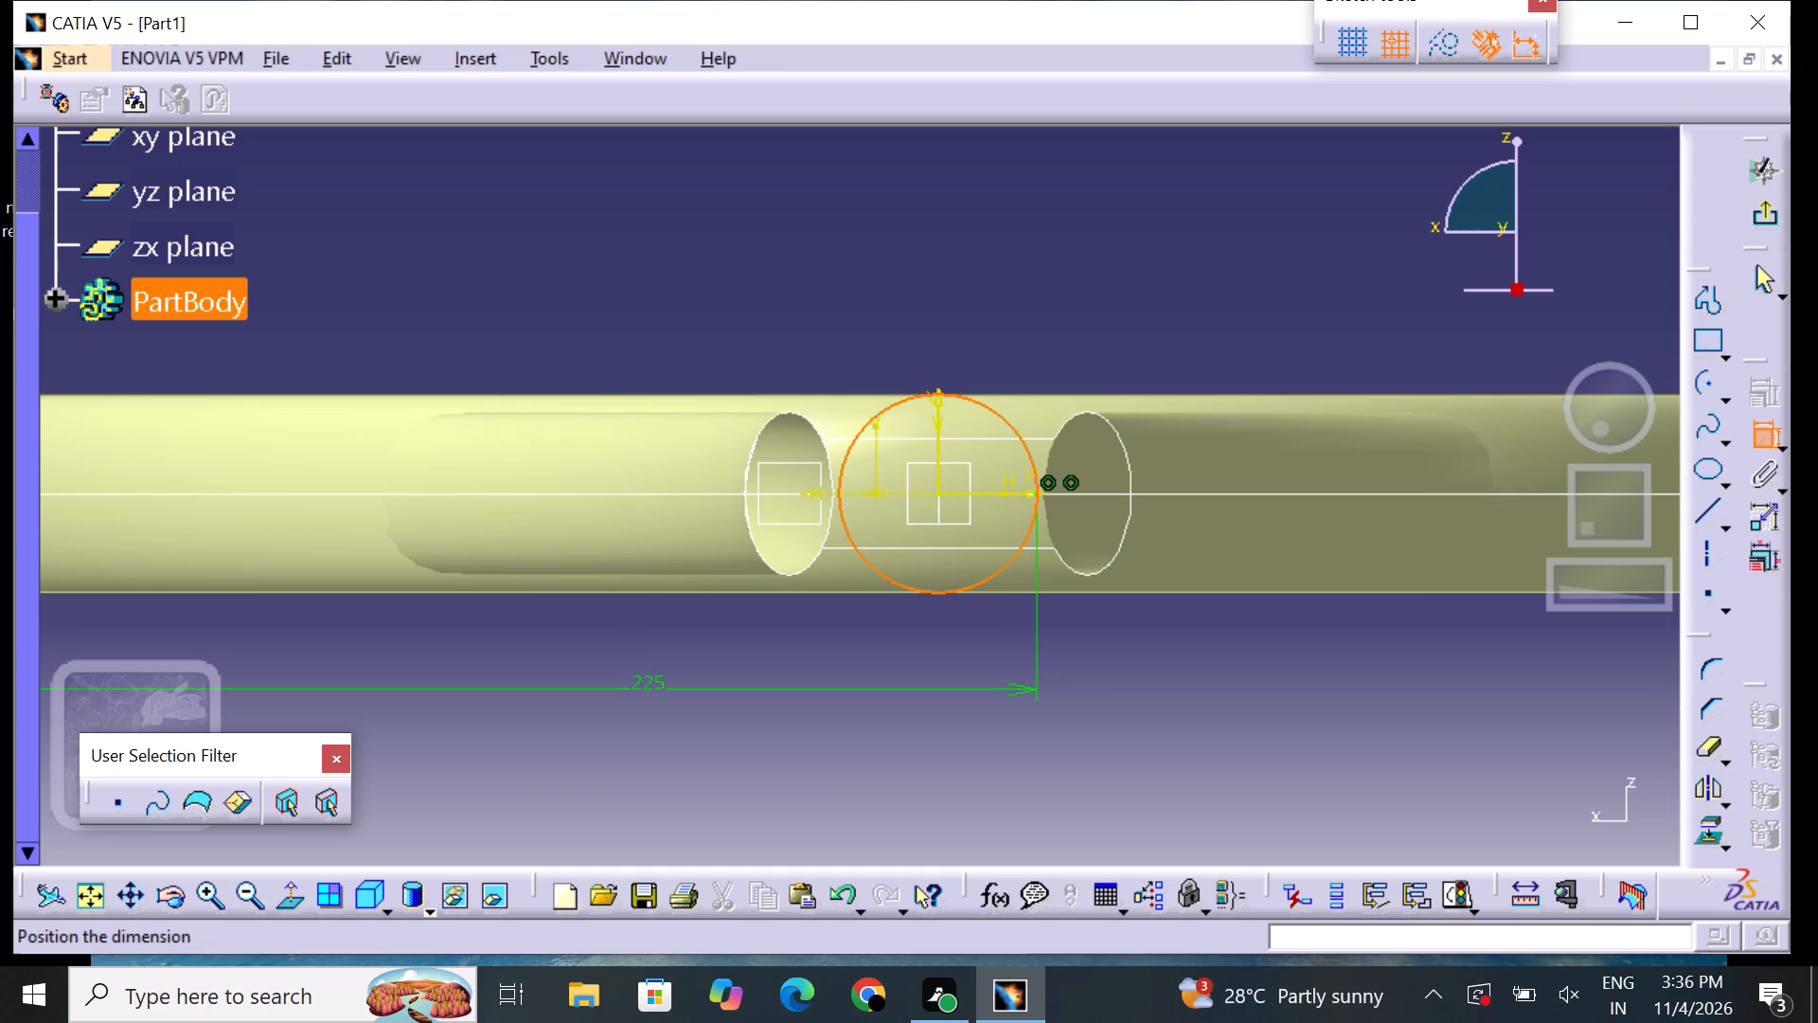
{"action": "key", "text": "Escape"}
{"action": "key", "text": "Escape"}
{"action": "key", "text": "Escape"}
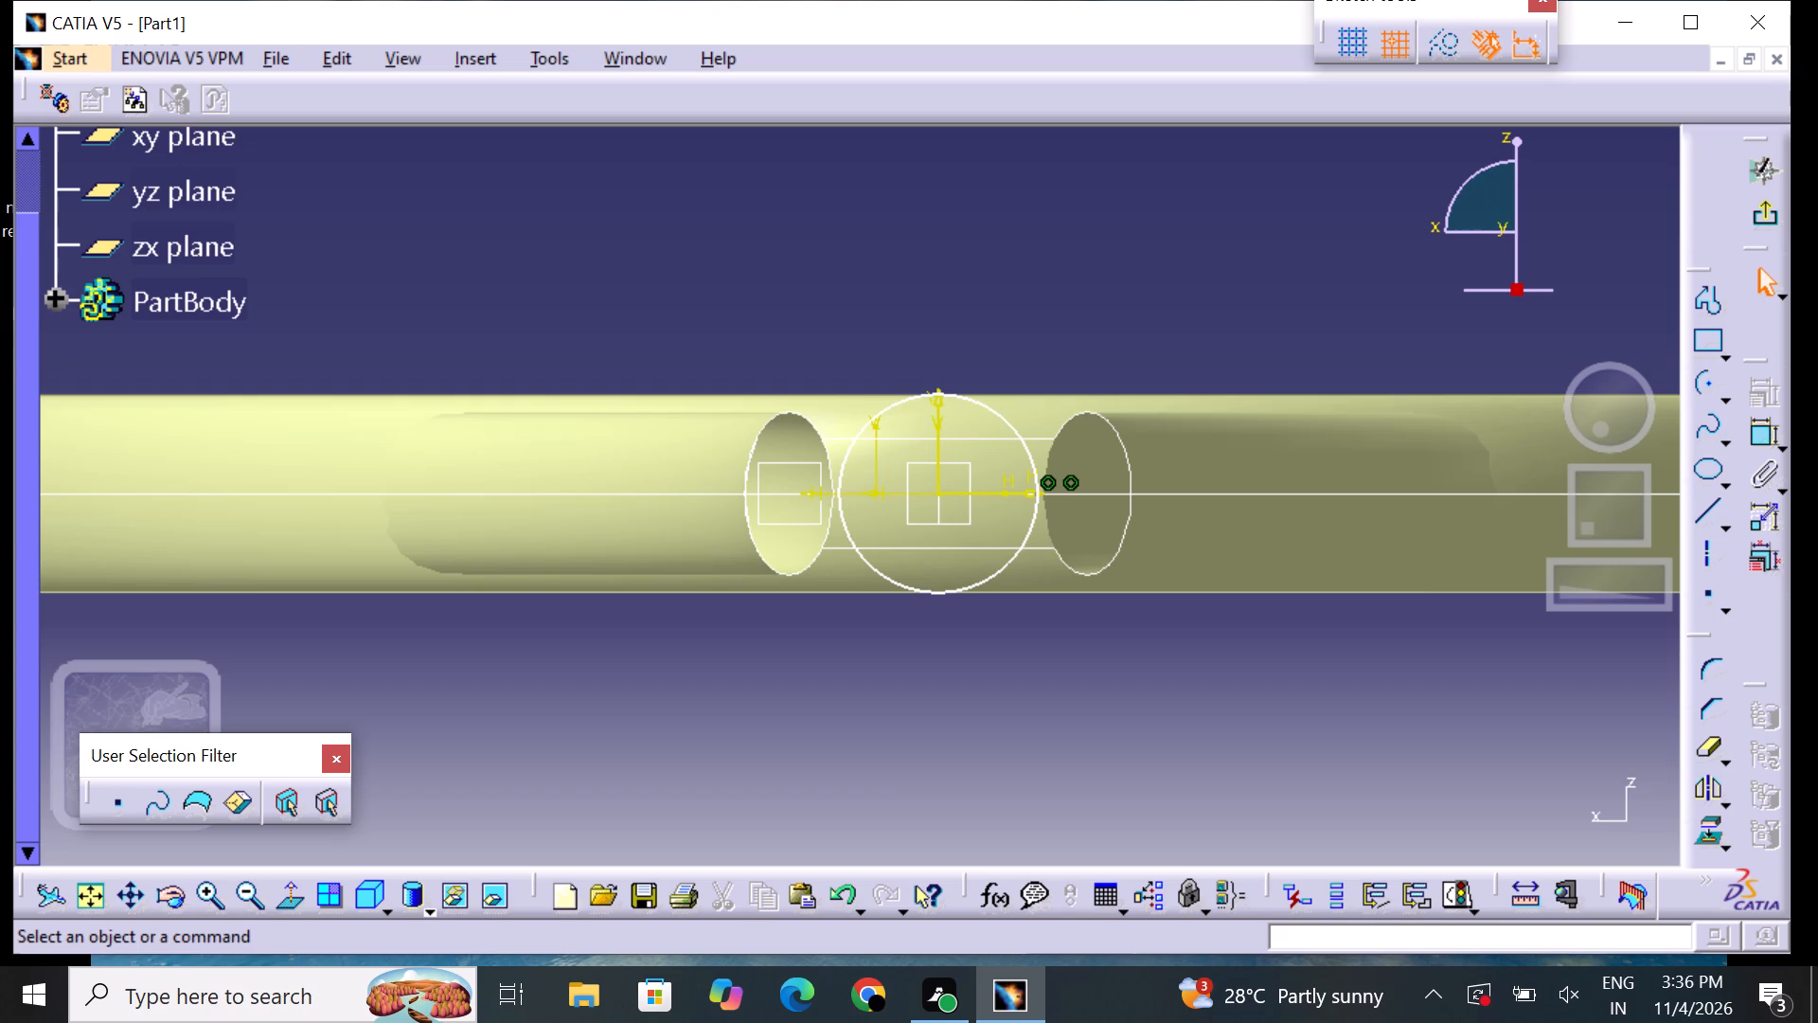
Dimension the ellipse's vertical diameter and set it to 45 mm.
{"action": "left_click", "coordinate": [1751, 434]}
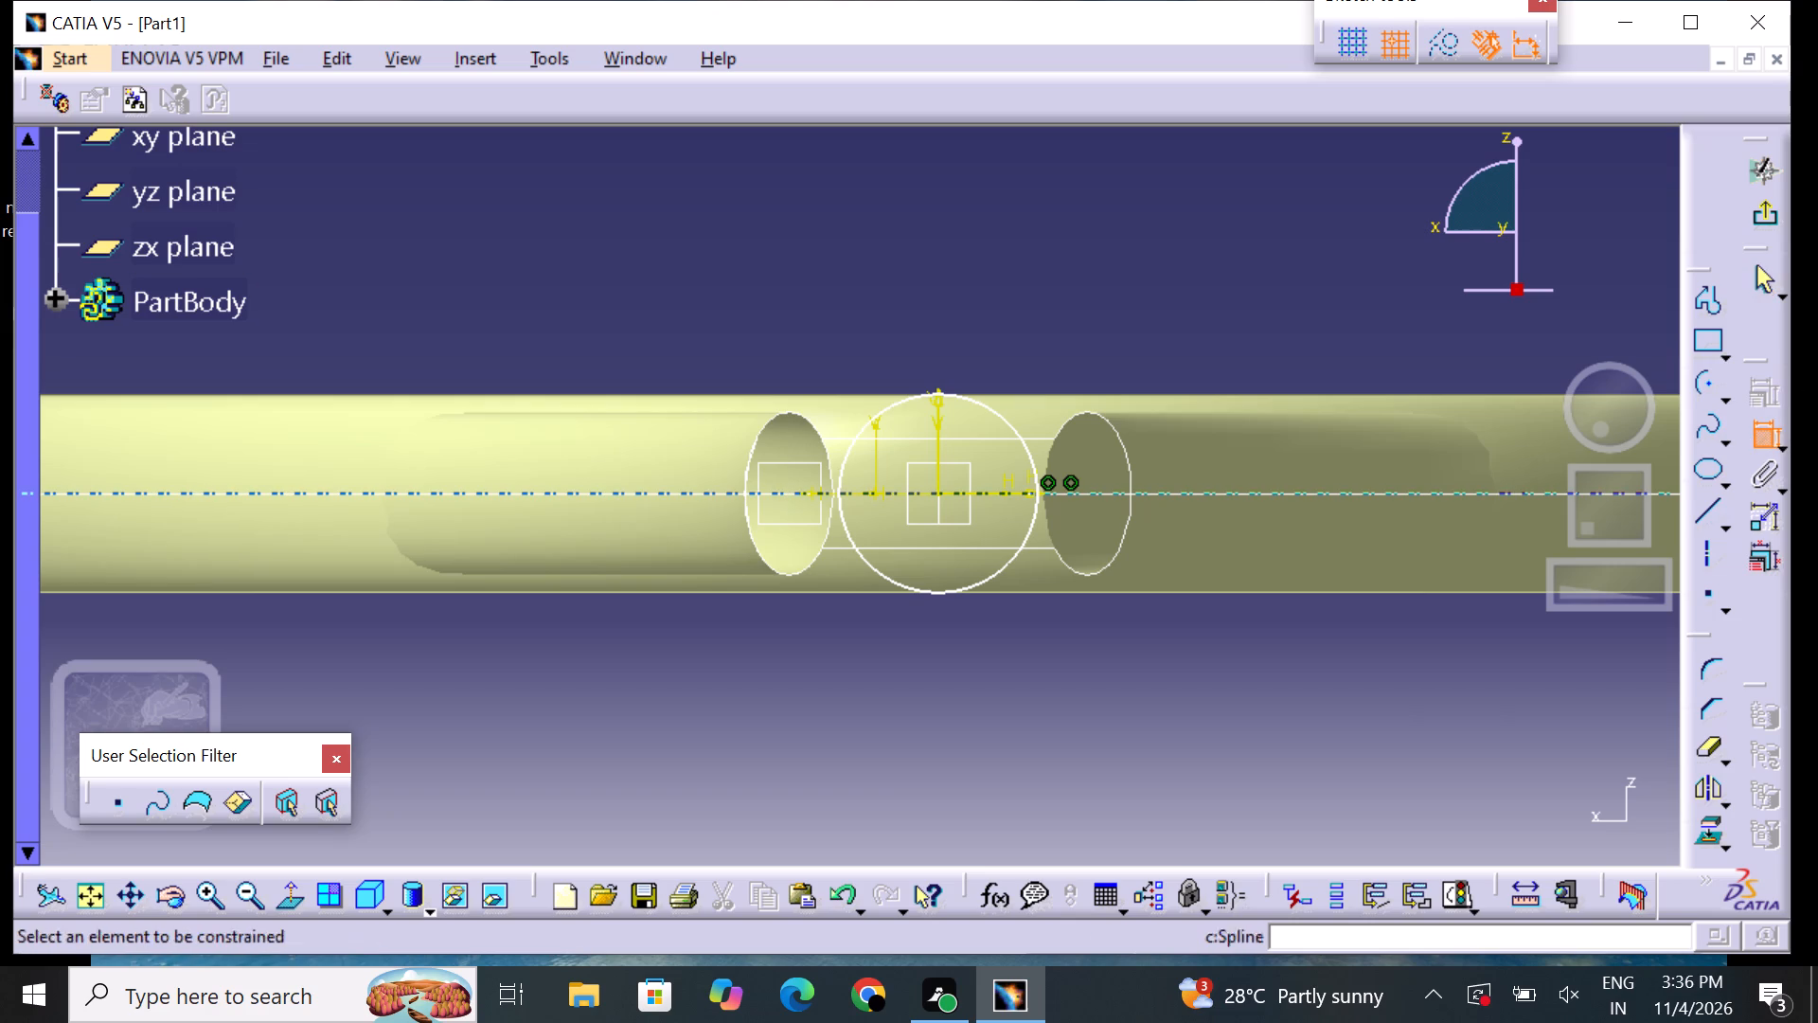
{"action": "left_click", "coordinate": [1035, 522]}
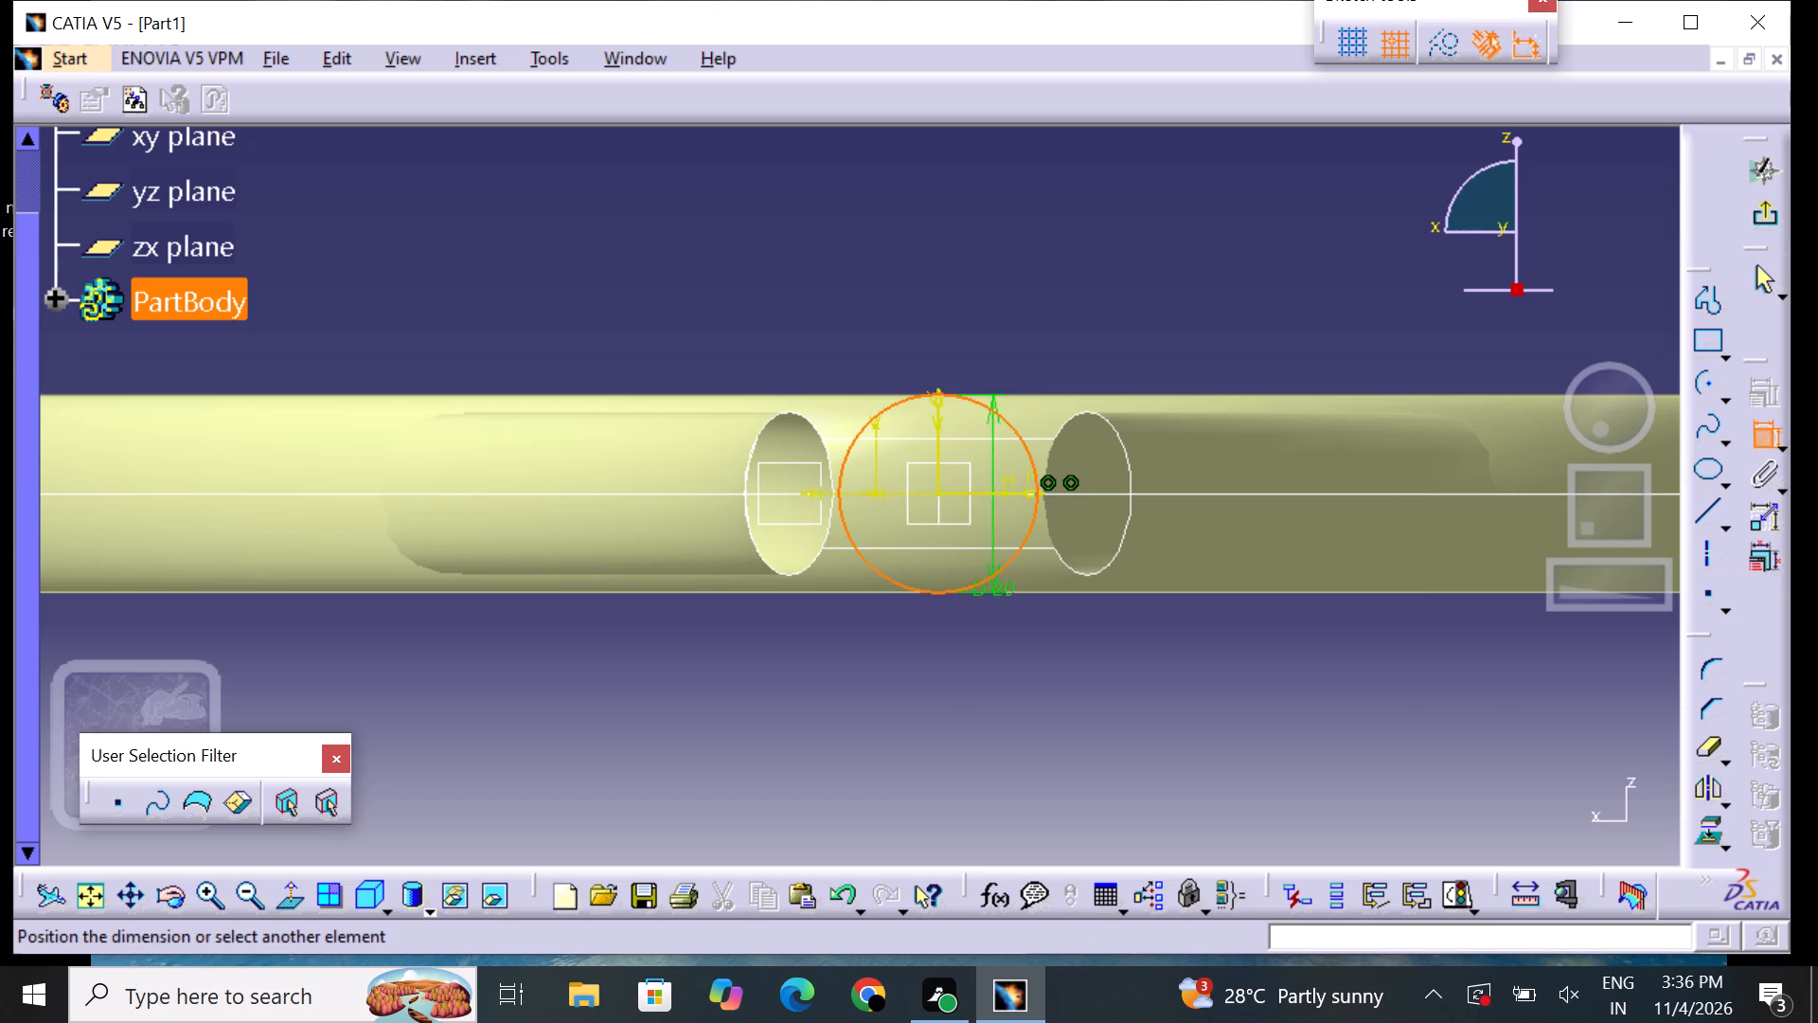
{"action": "left_click", "coordinate": [1022, 637]}
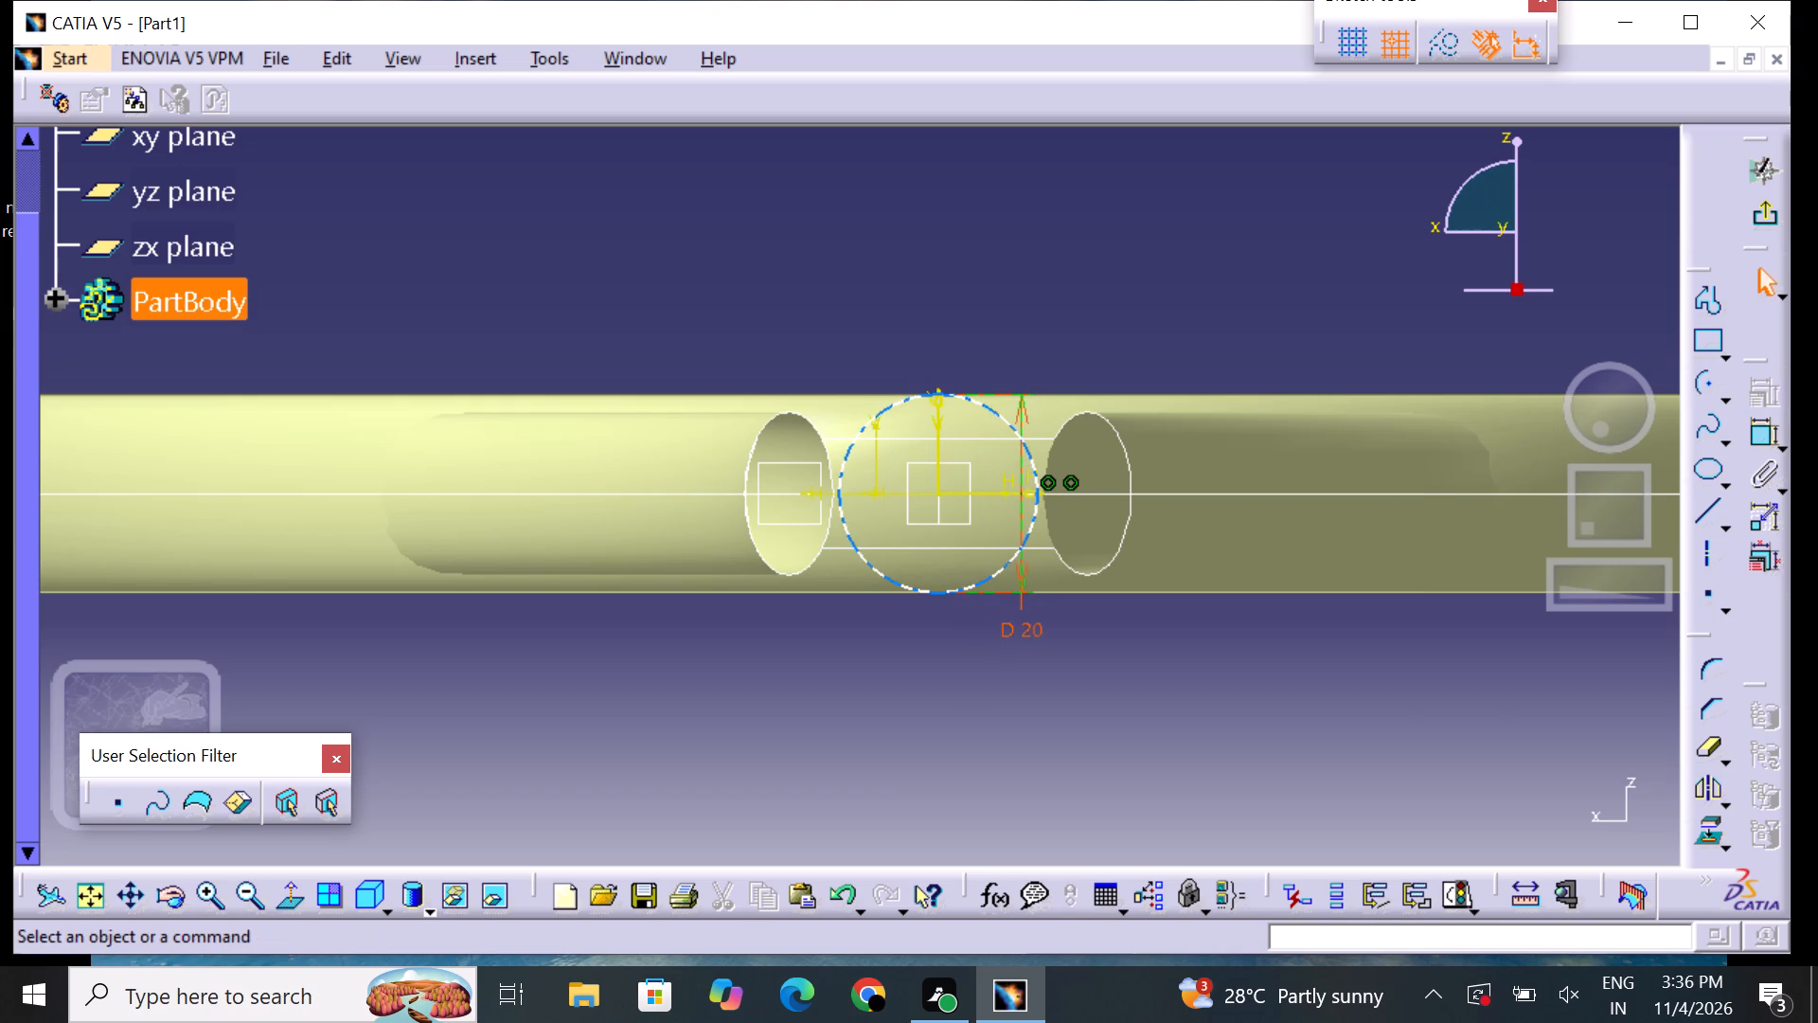
{"action": "double_click", "coordinate": [1025, 628]}
{"action": "key", "text": "BackSpace"}
{"action": "type", "text": "45"}
{"action": "key", "text": "Return"}
{"action": "left_click", "coordinate": [1166, 665]}
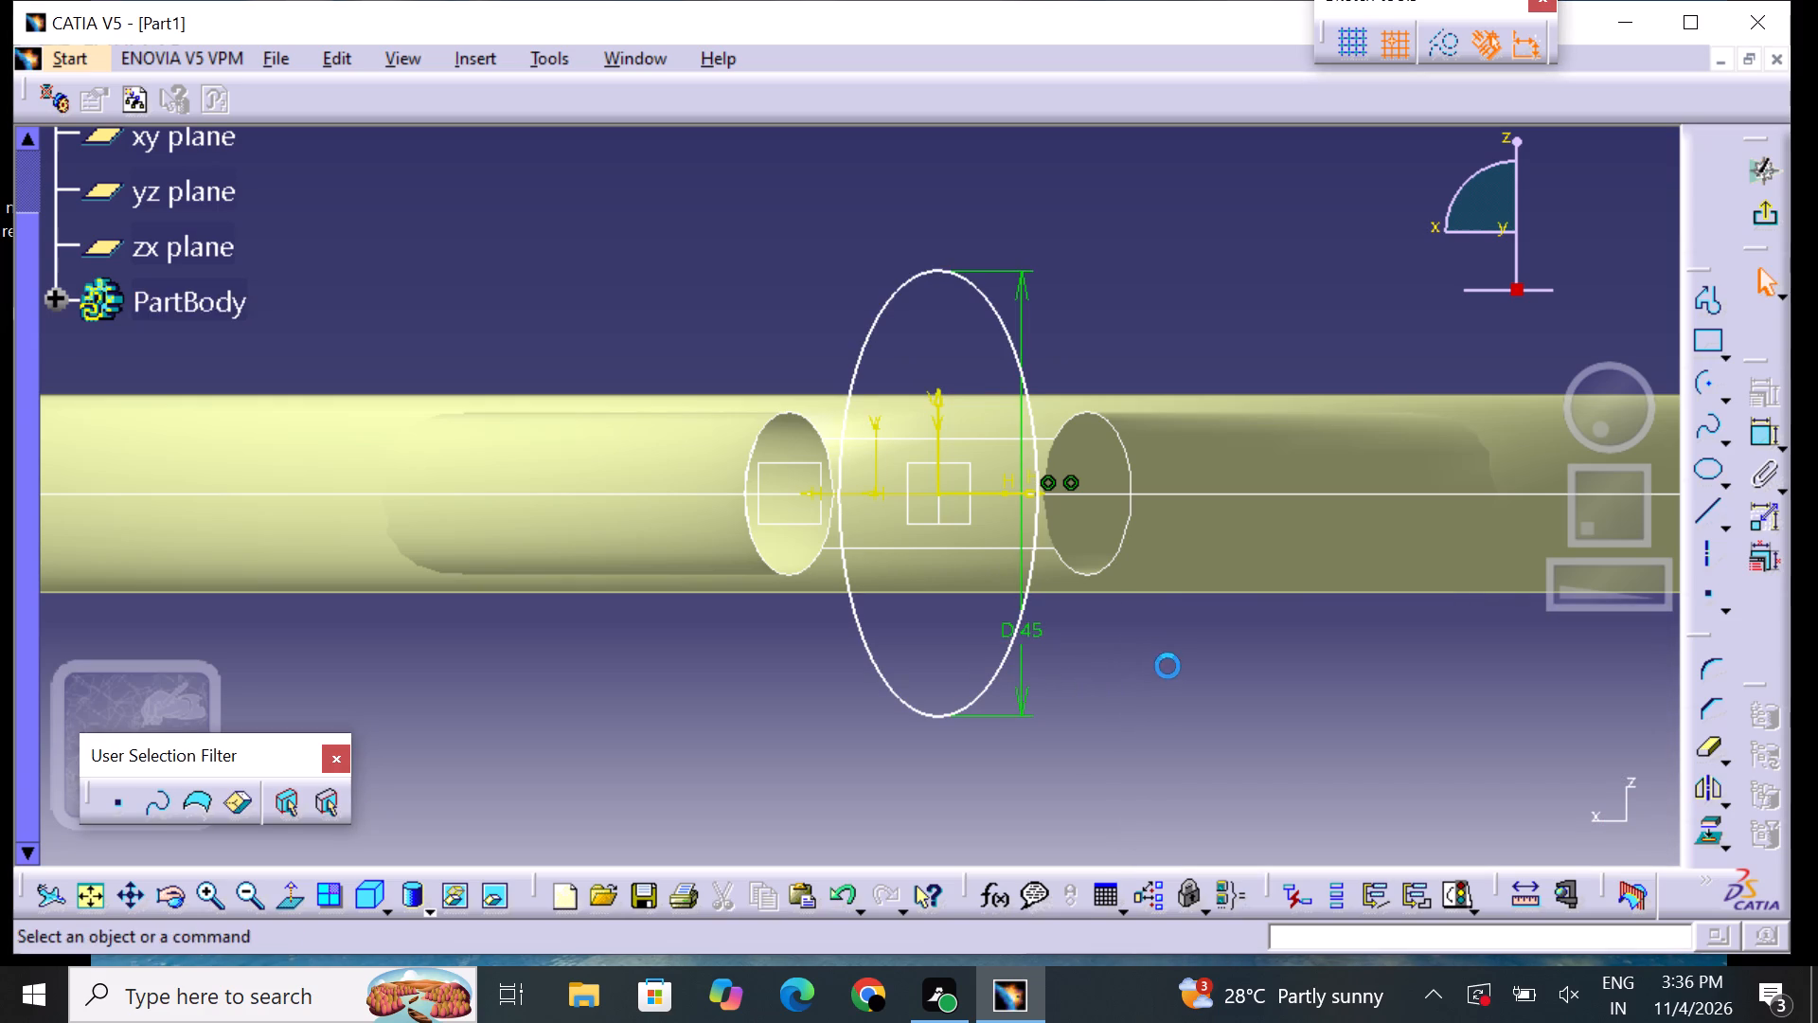
Dimension the offset from the sketch's vertical axis to the ellipse's side and set it to 22.5 mm.
{"action": "left_click", "coordinate": [1755, 441]}
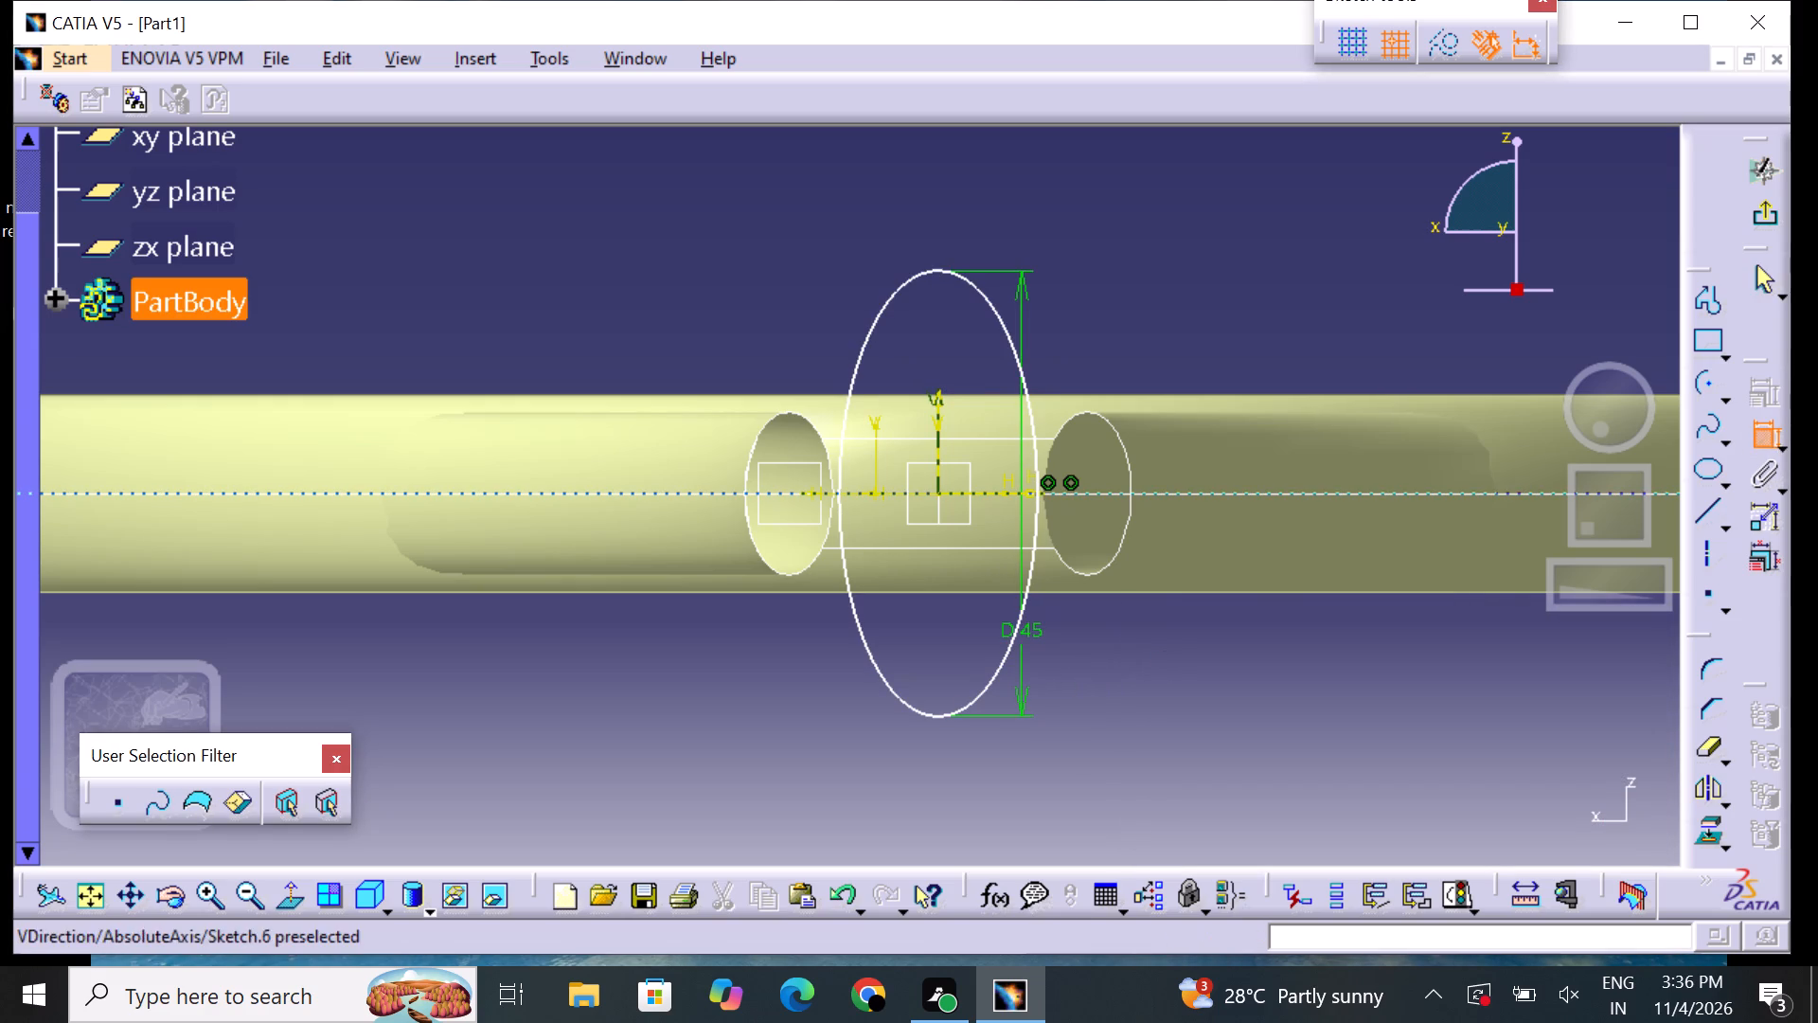
{"action": "left_click", "coordinate": [938, 416]}
{"action": "left_click", "coordinate": [842, 432]}
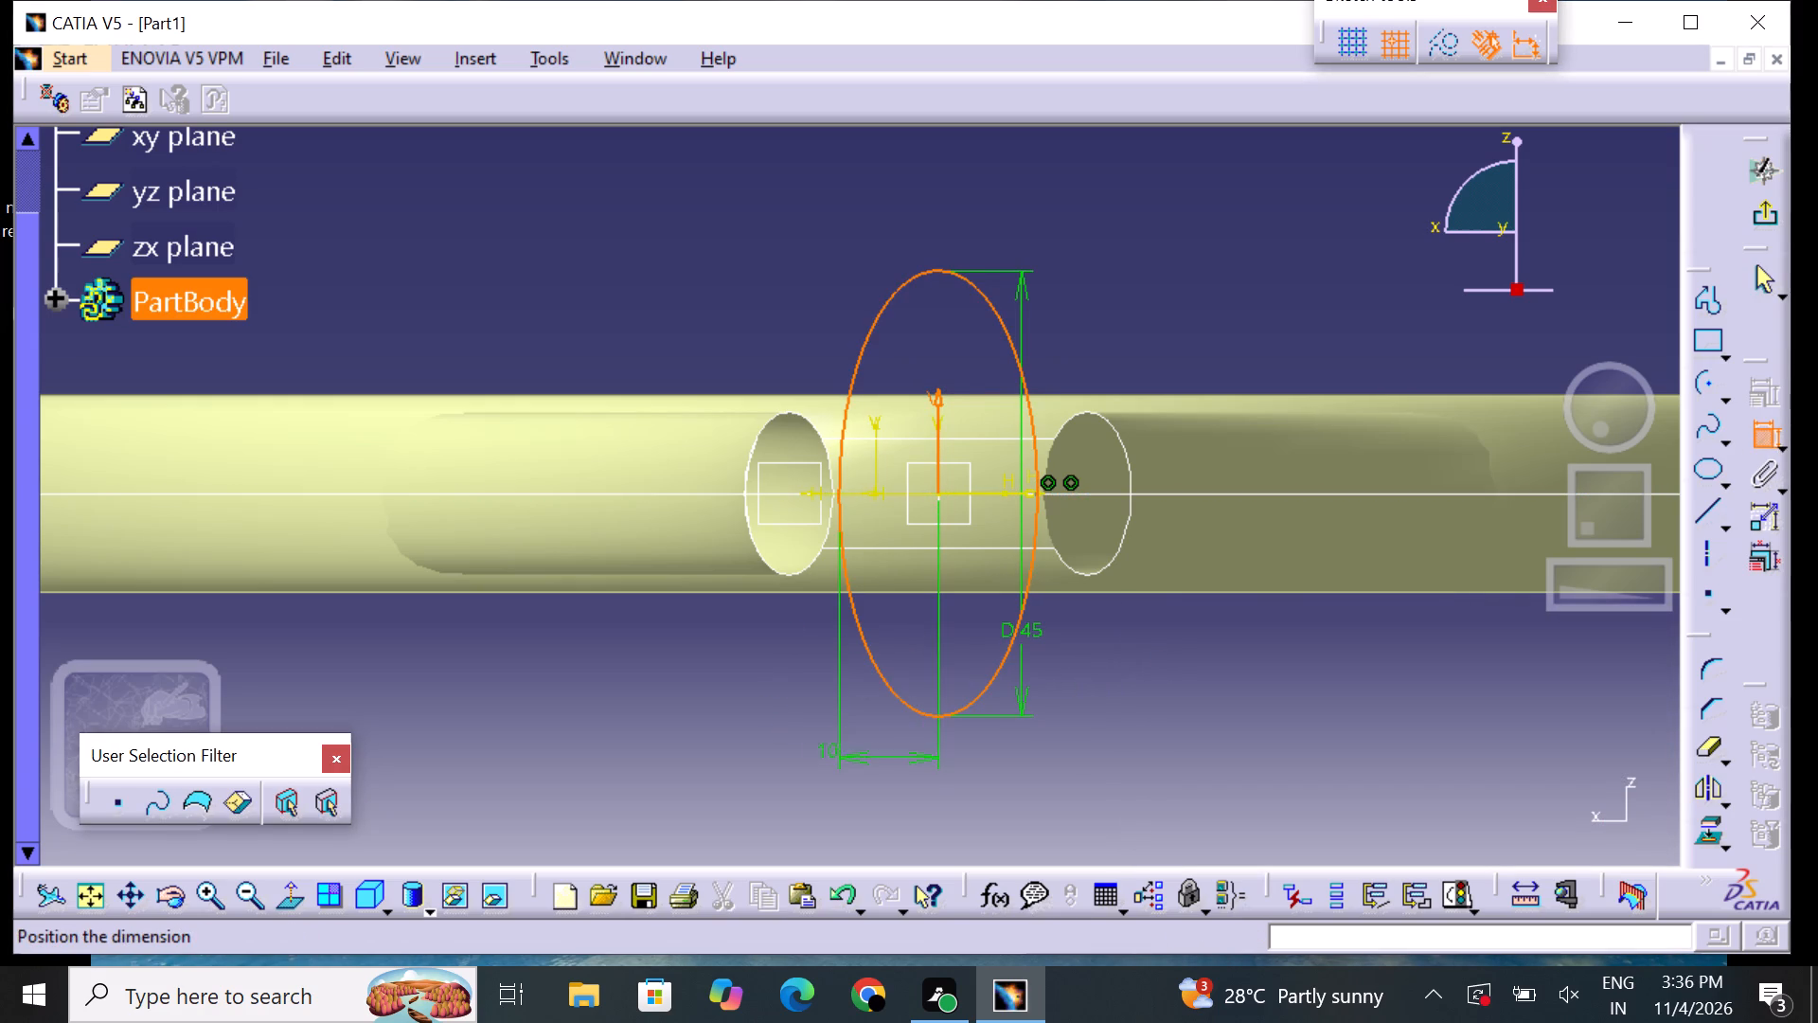
{"action": "left_click", "coordinate": [900, 758]}
{"action": "double_click", "coordinate": [899, 753]}
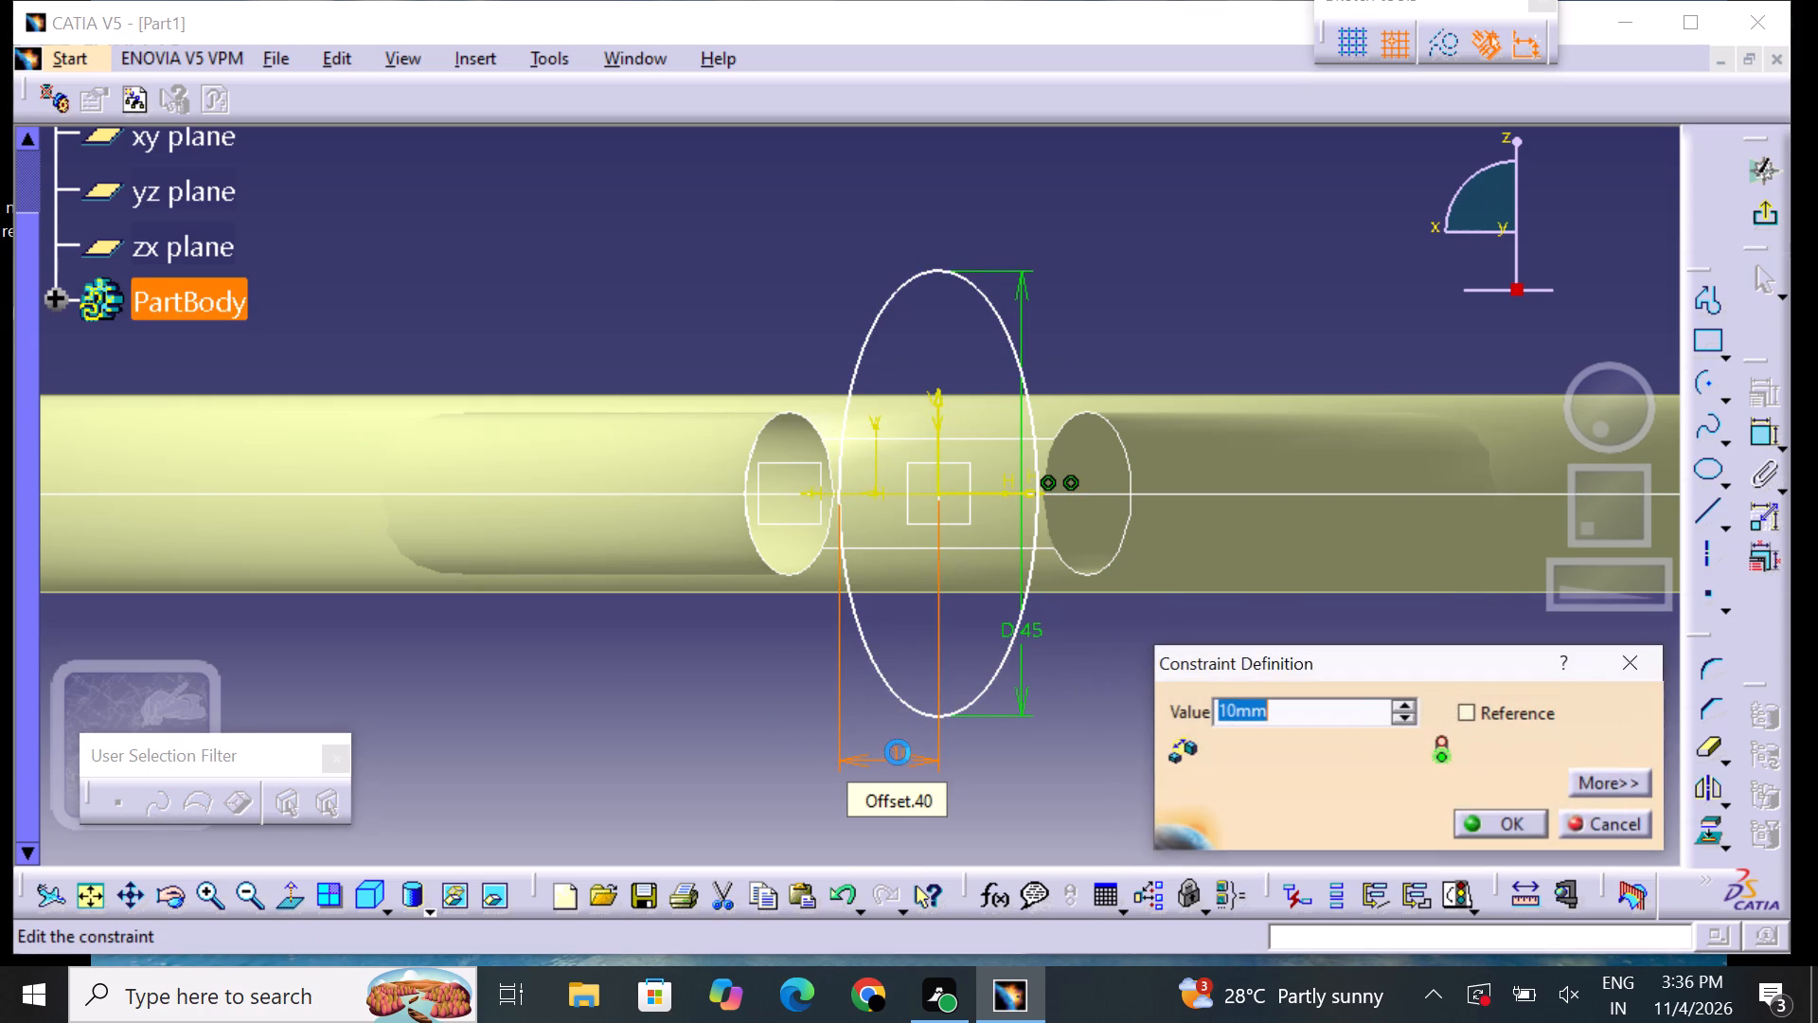
{"action": "key", "text": "BackSpace"}
{"action": "type", "text": "22"}
{"action": "key", "text": "period"}
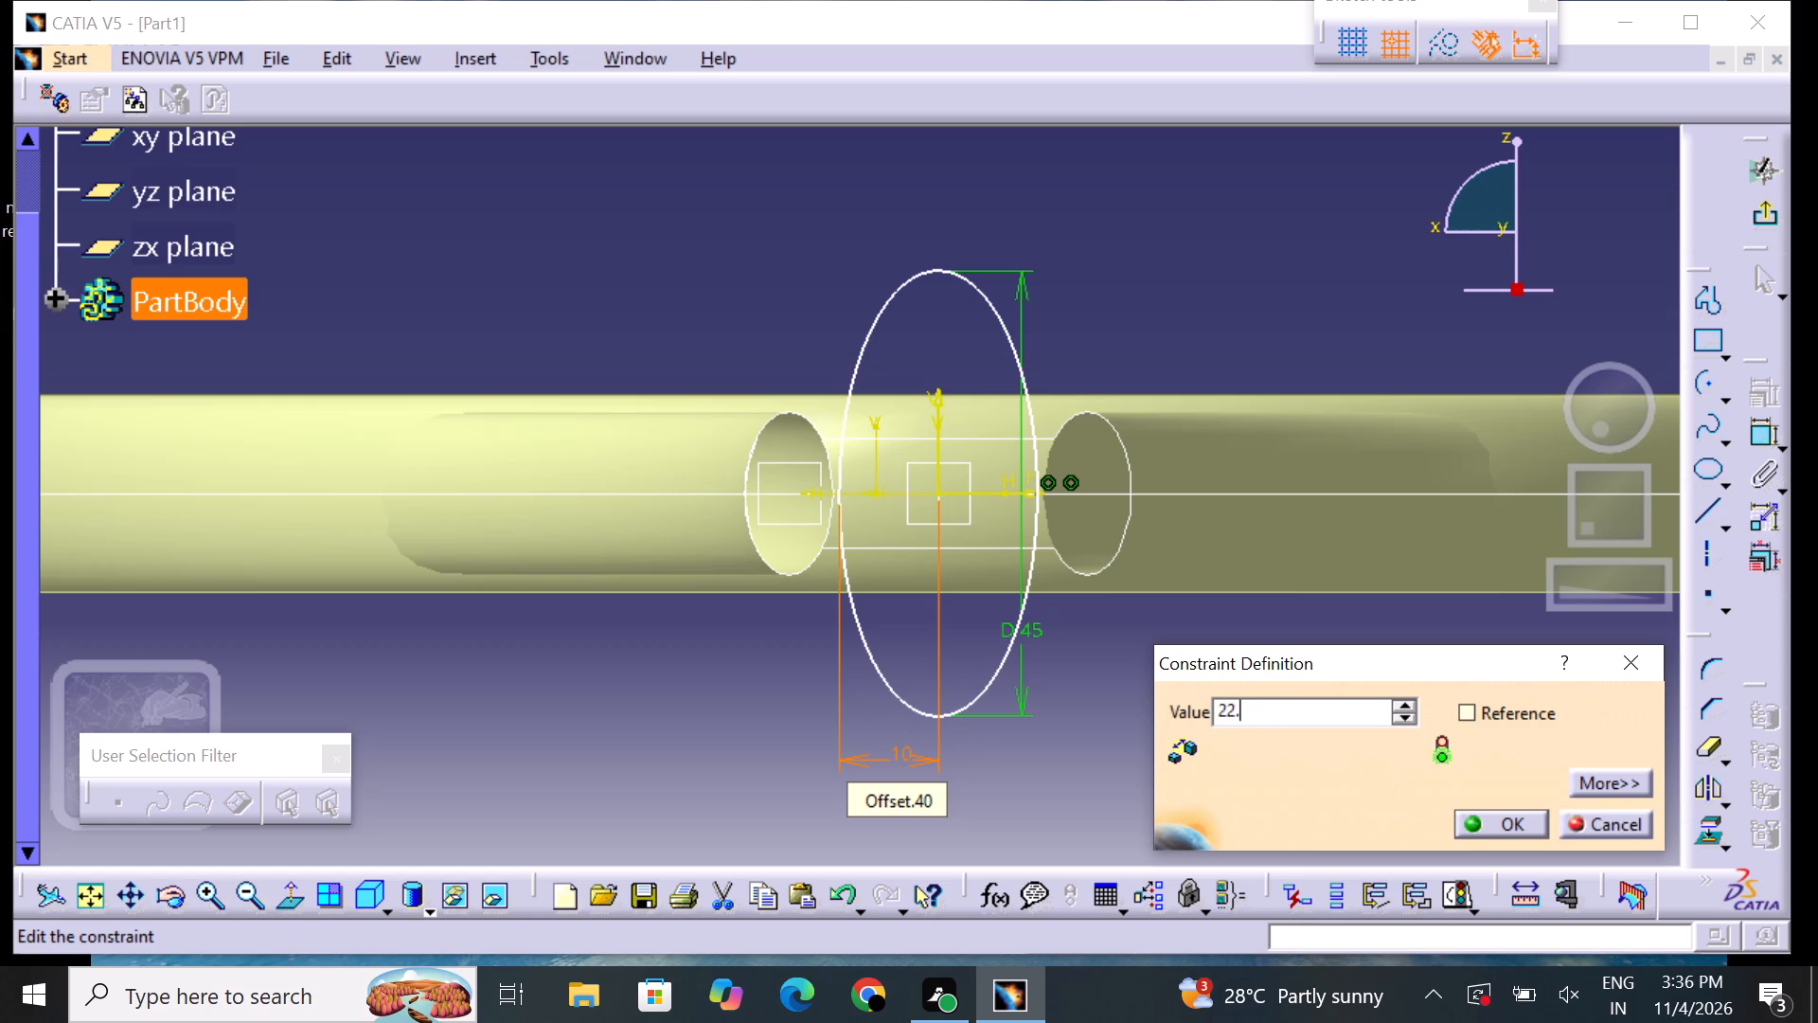
{"action": "key", "text": "5"}
{"action": "key", "text": "Return"}
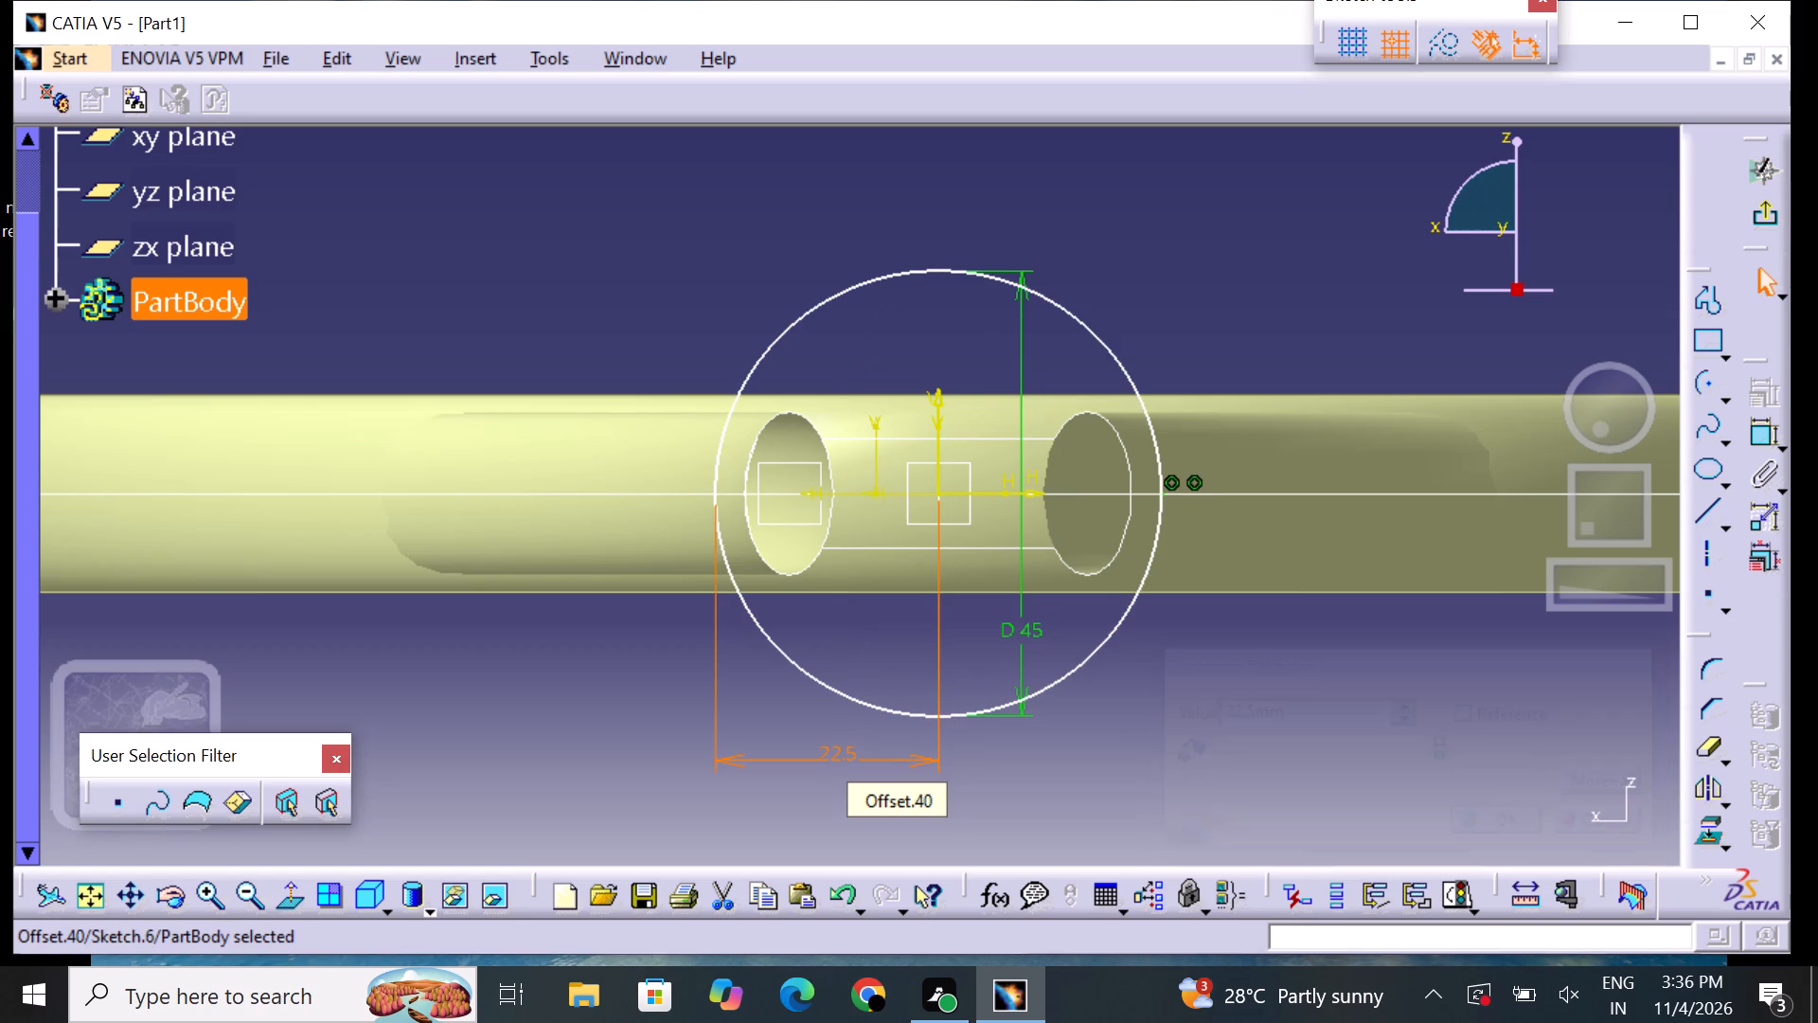
{"action": "left_click", "coordinate": [1470, 703]}
Place four points on the ellipse, one per quadrant, about 10 mm horizontally and 20 mm vertically from the sketch origin.
{"action": "middle_click_drag", "start_coordinate": [1356, 681], "coordinate": [1356, 680]}
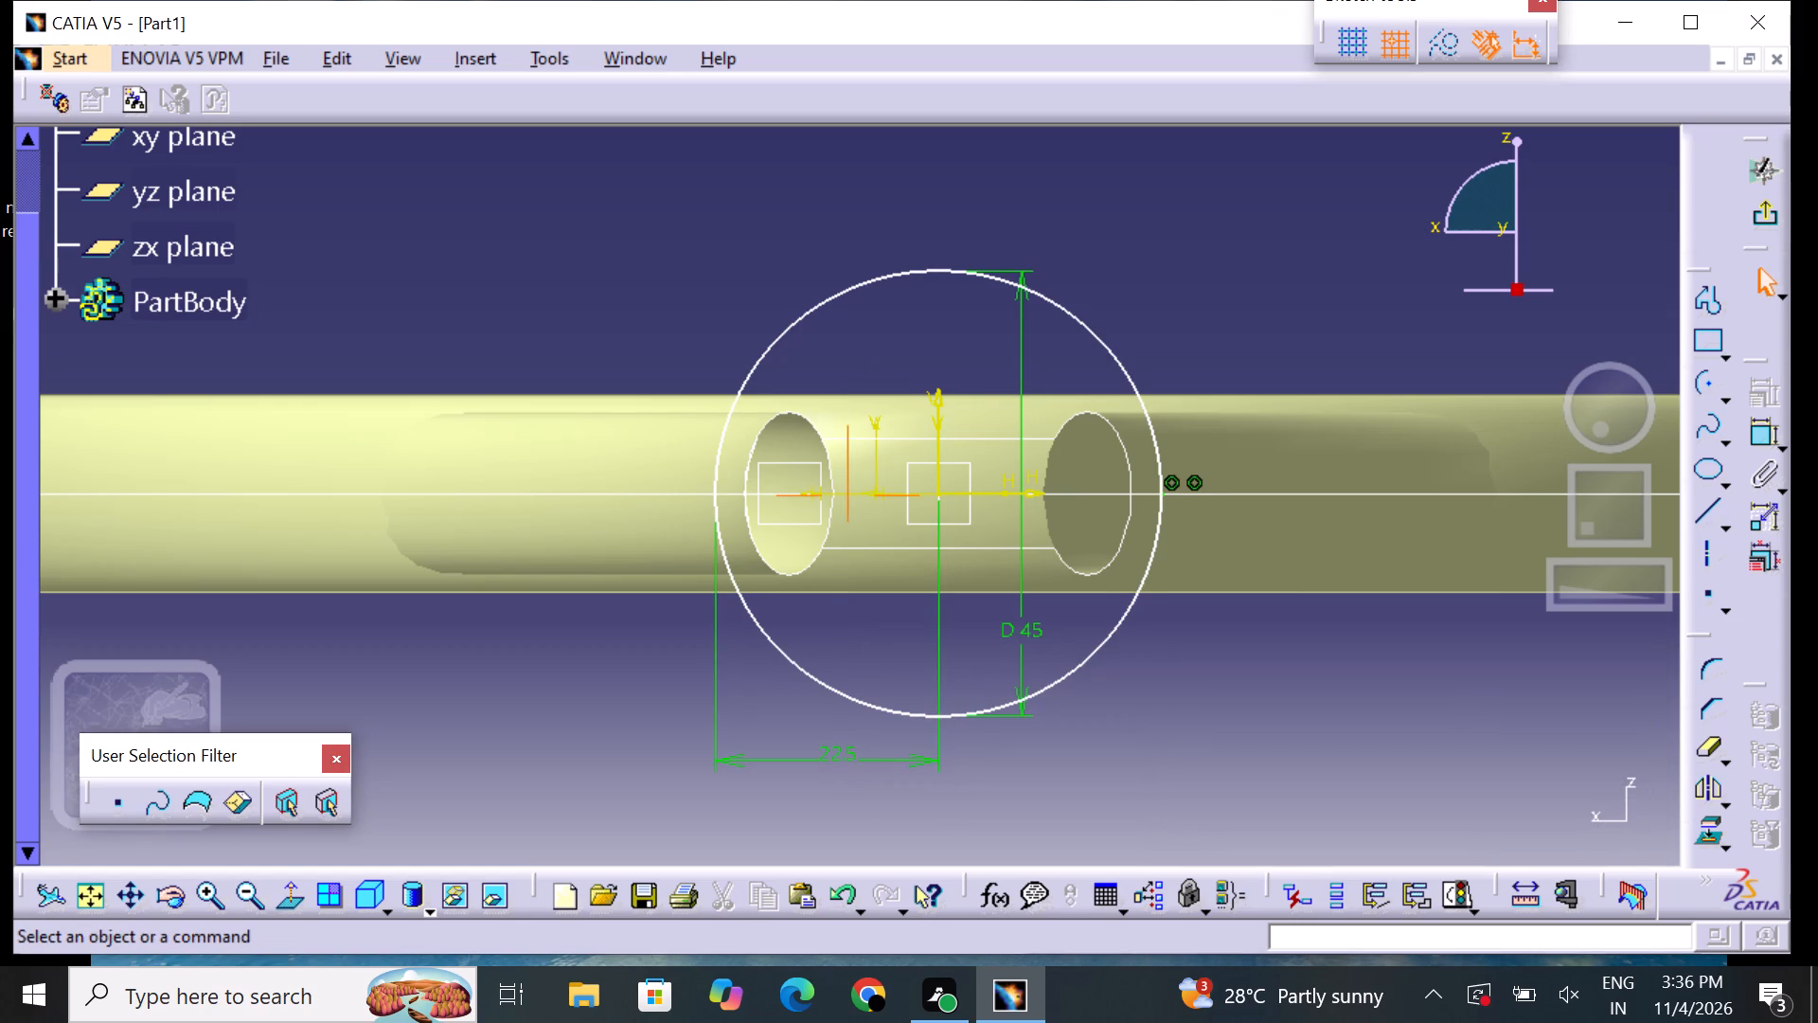
{"action": "middle_click_drag", "start_coordinate": [1356, 680], "coordinate": [1323, 622]}
{"action": "double_click", "coordinate": [1707, 600]}
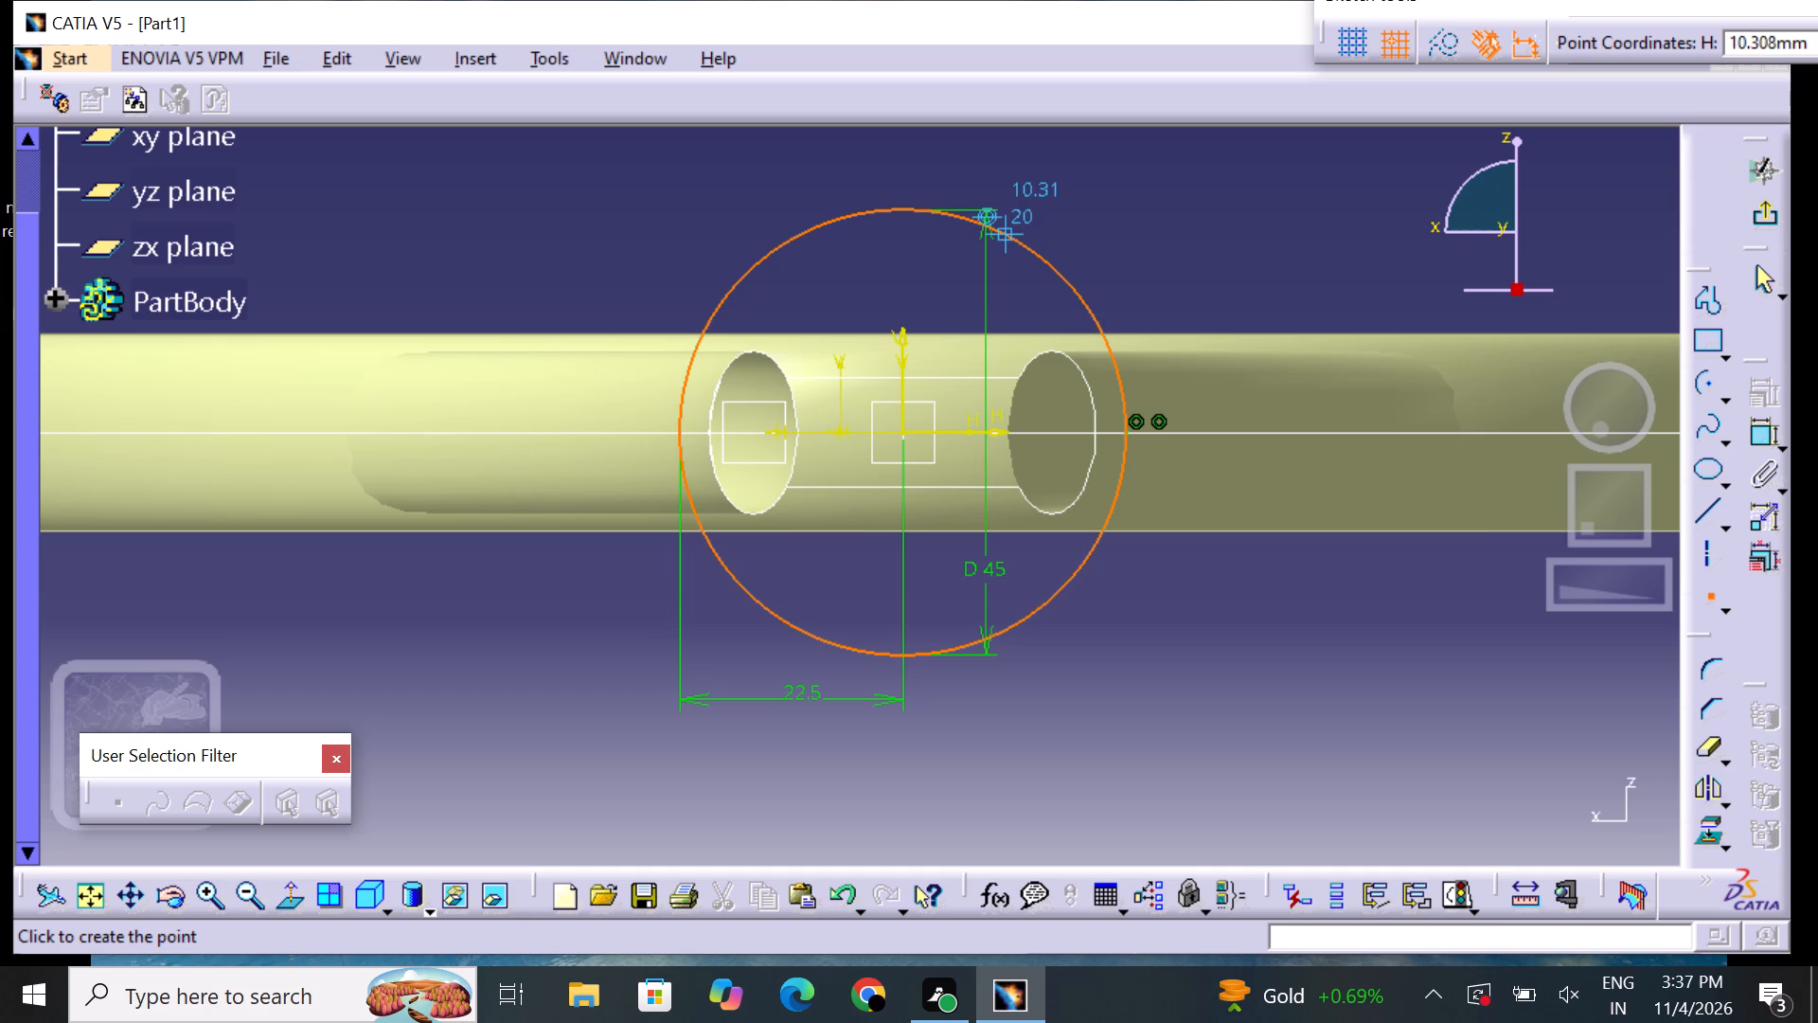
{"action": "left_click", "coordinate": [1069, 280]}
{"action": "left_click", "coordinate": [824, 233]}
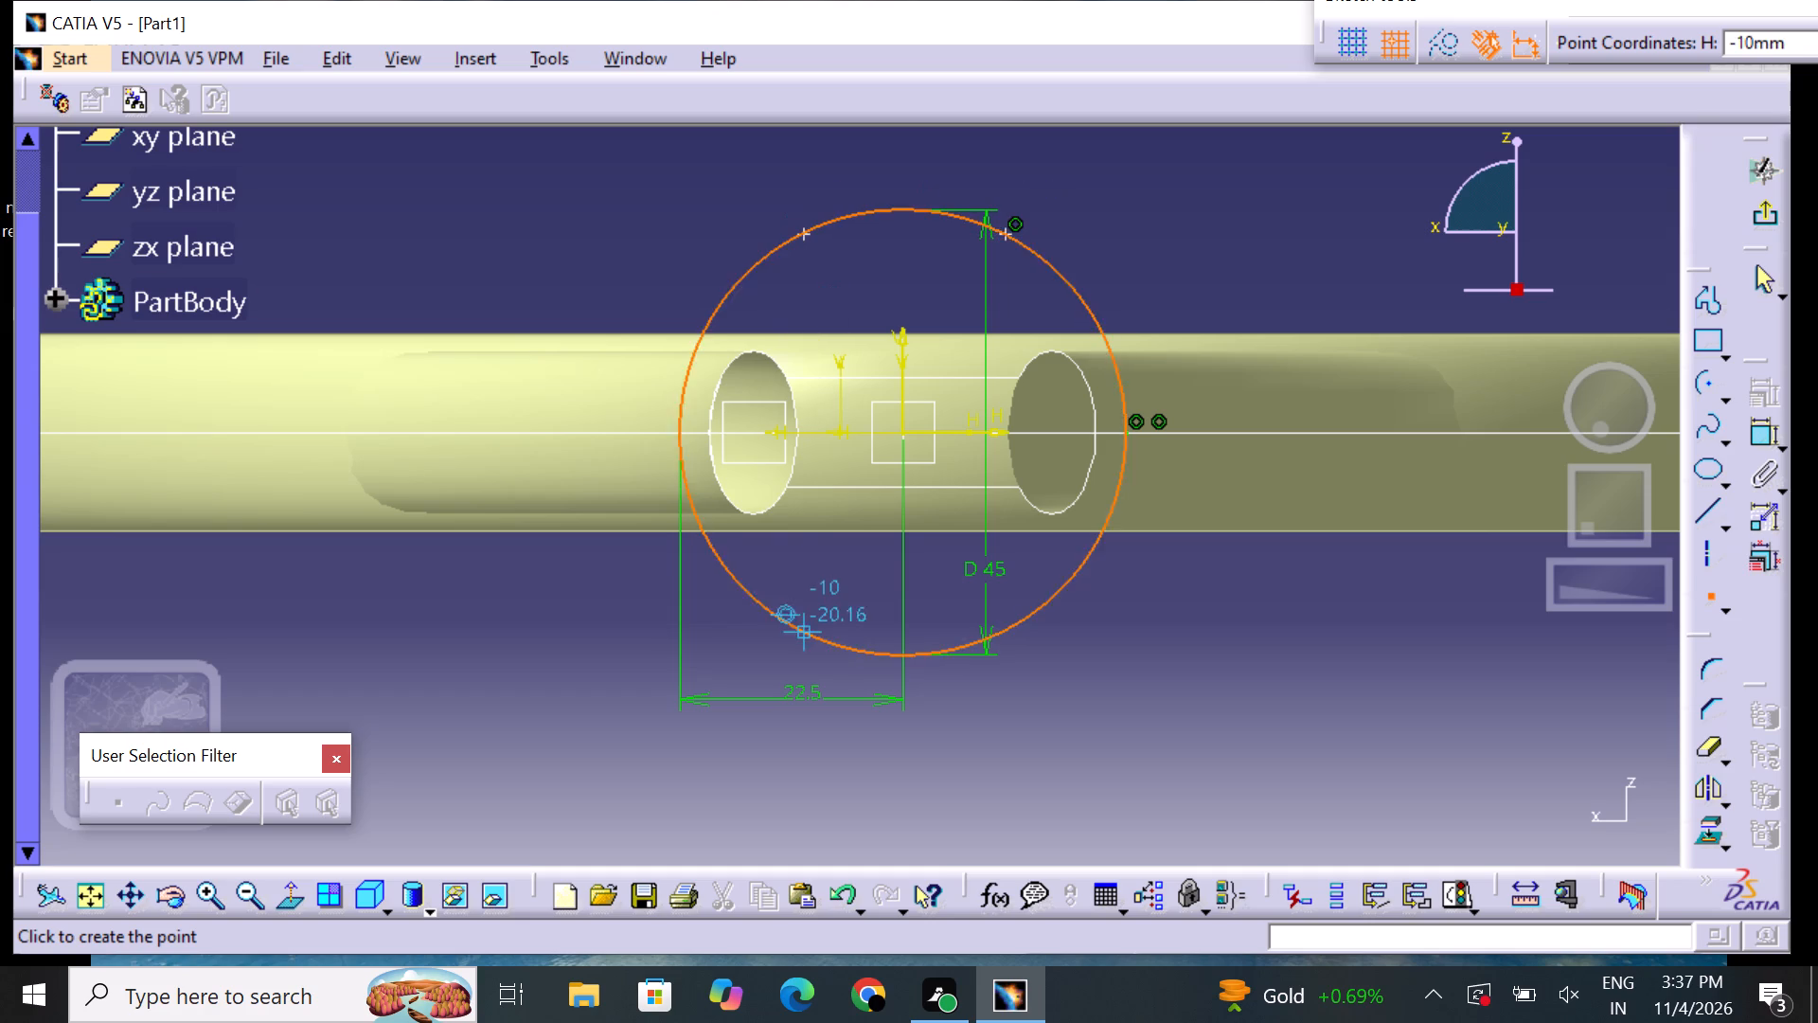
{"action": "left_click", "coordinate": [799, 632]}
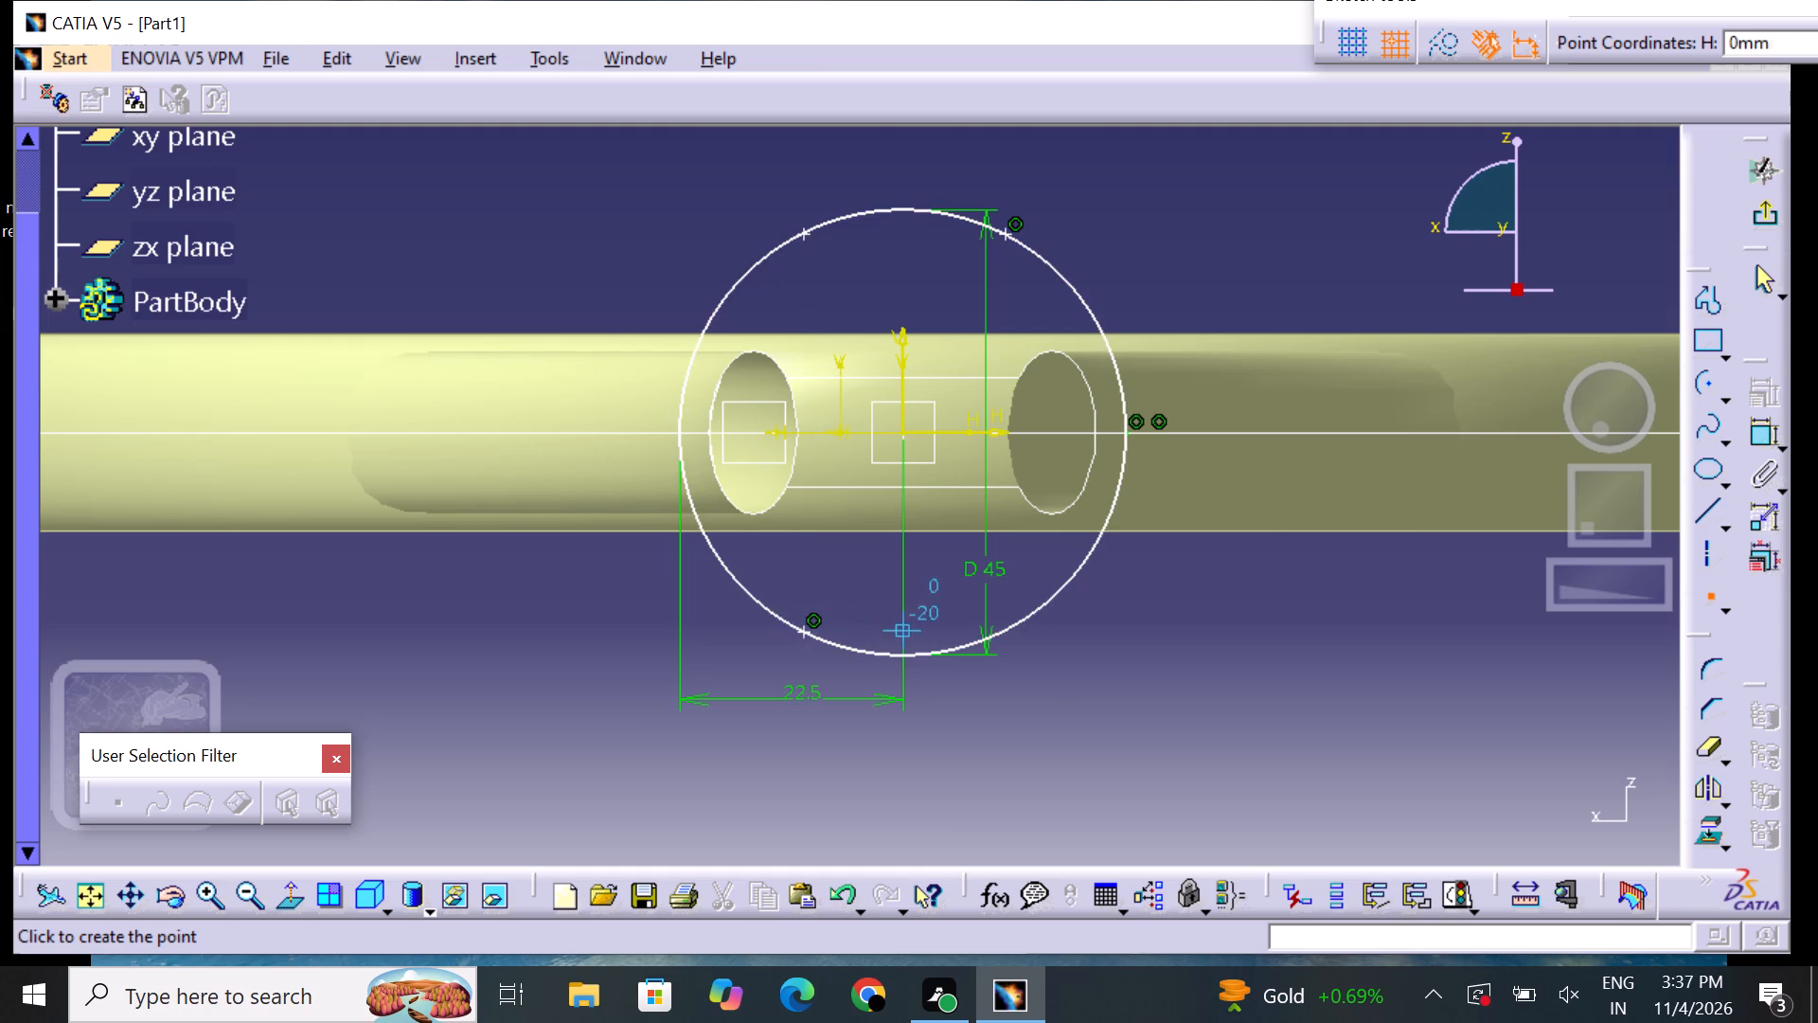
{"action": "left_click", "coordinate": [1009, 619]}
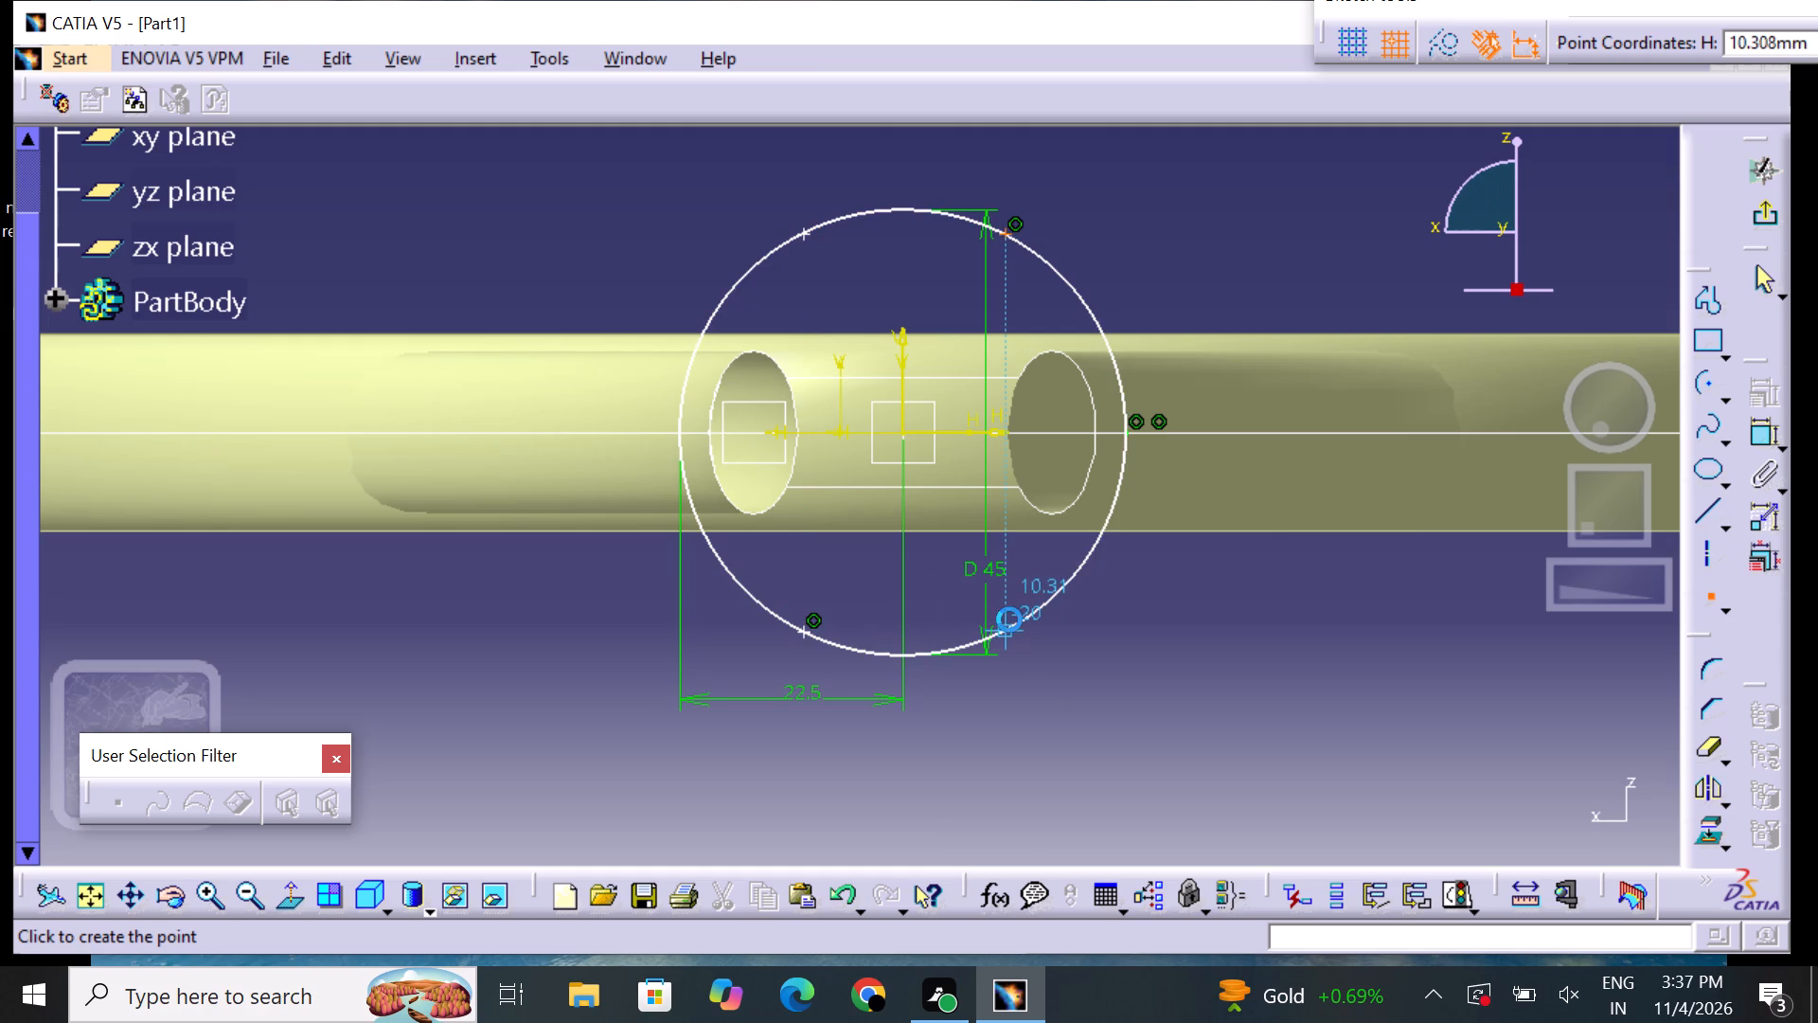
{"action": "left_click", "coordinate": [1041, 659]}
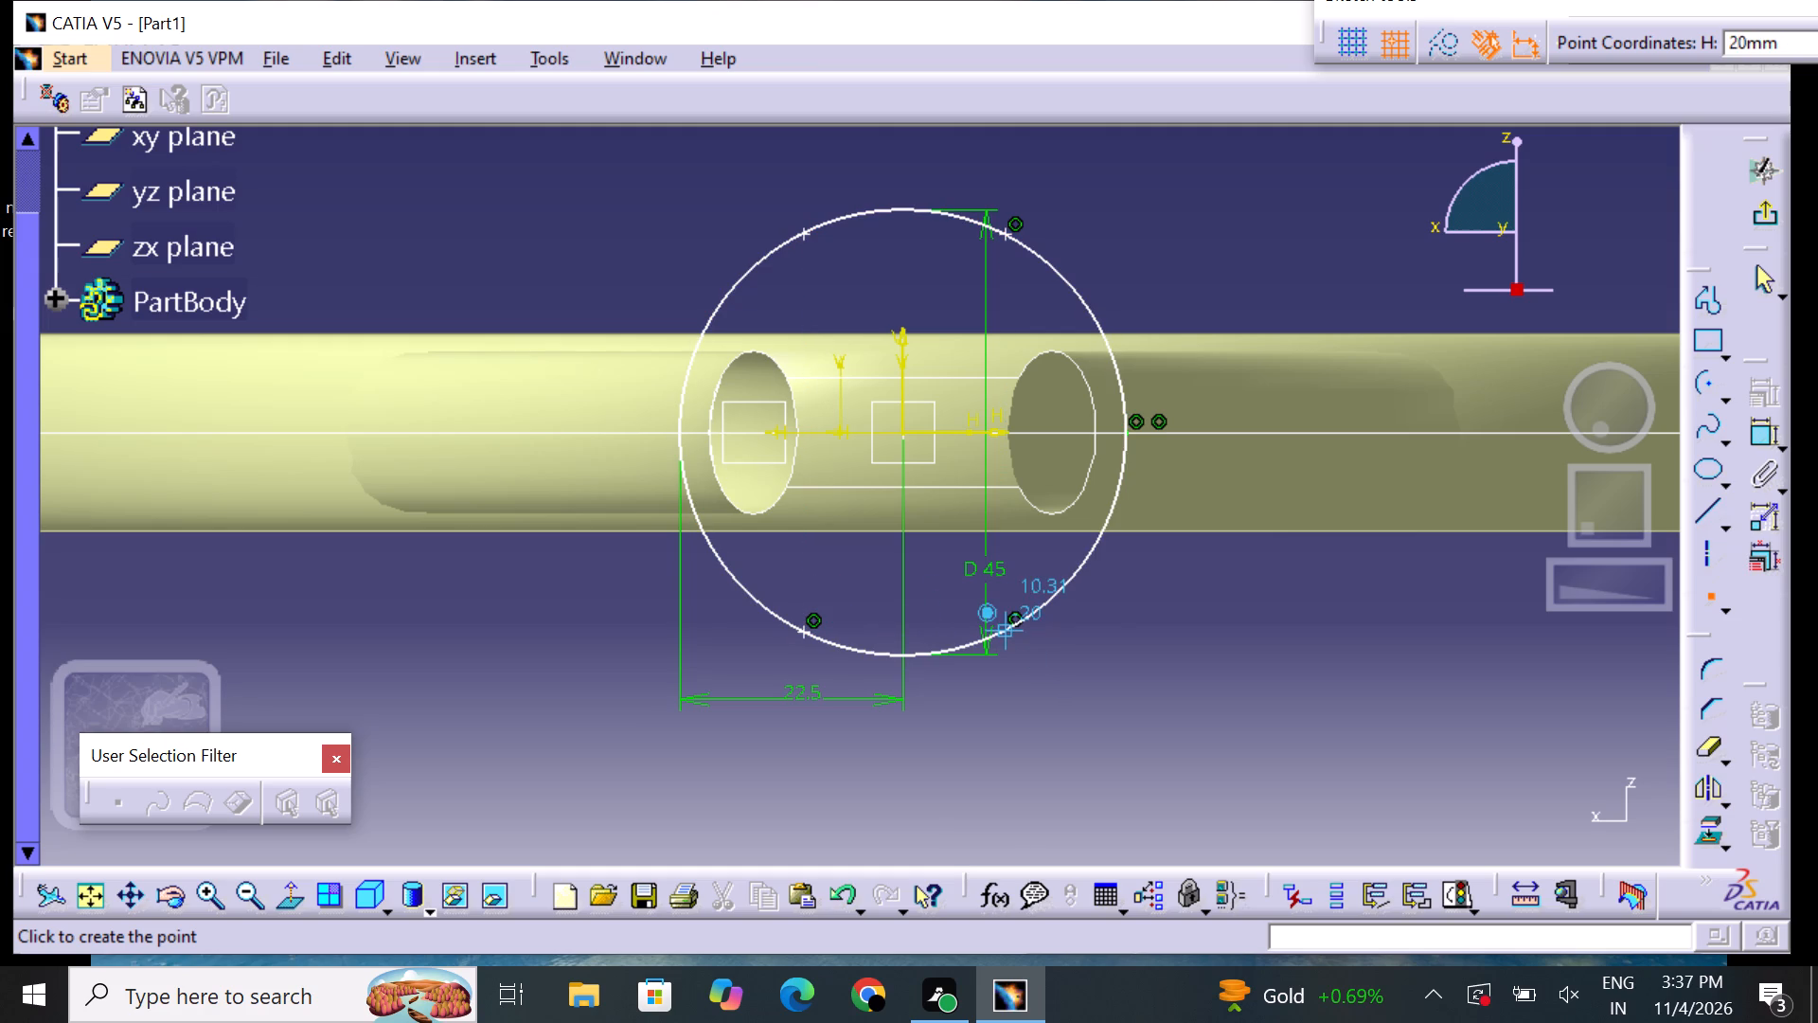
{"action": "left_click", "coordinate": [1112, 652]}
{"action": "left_click", "coordinate": [1714, 606]}
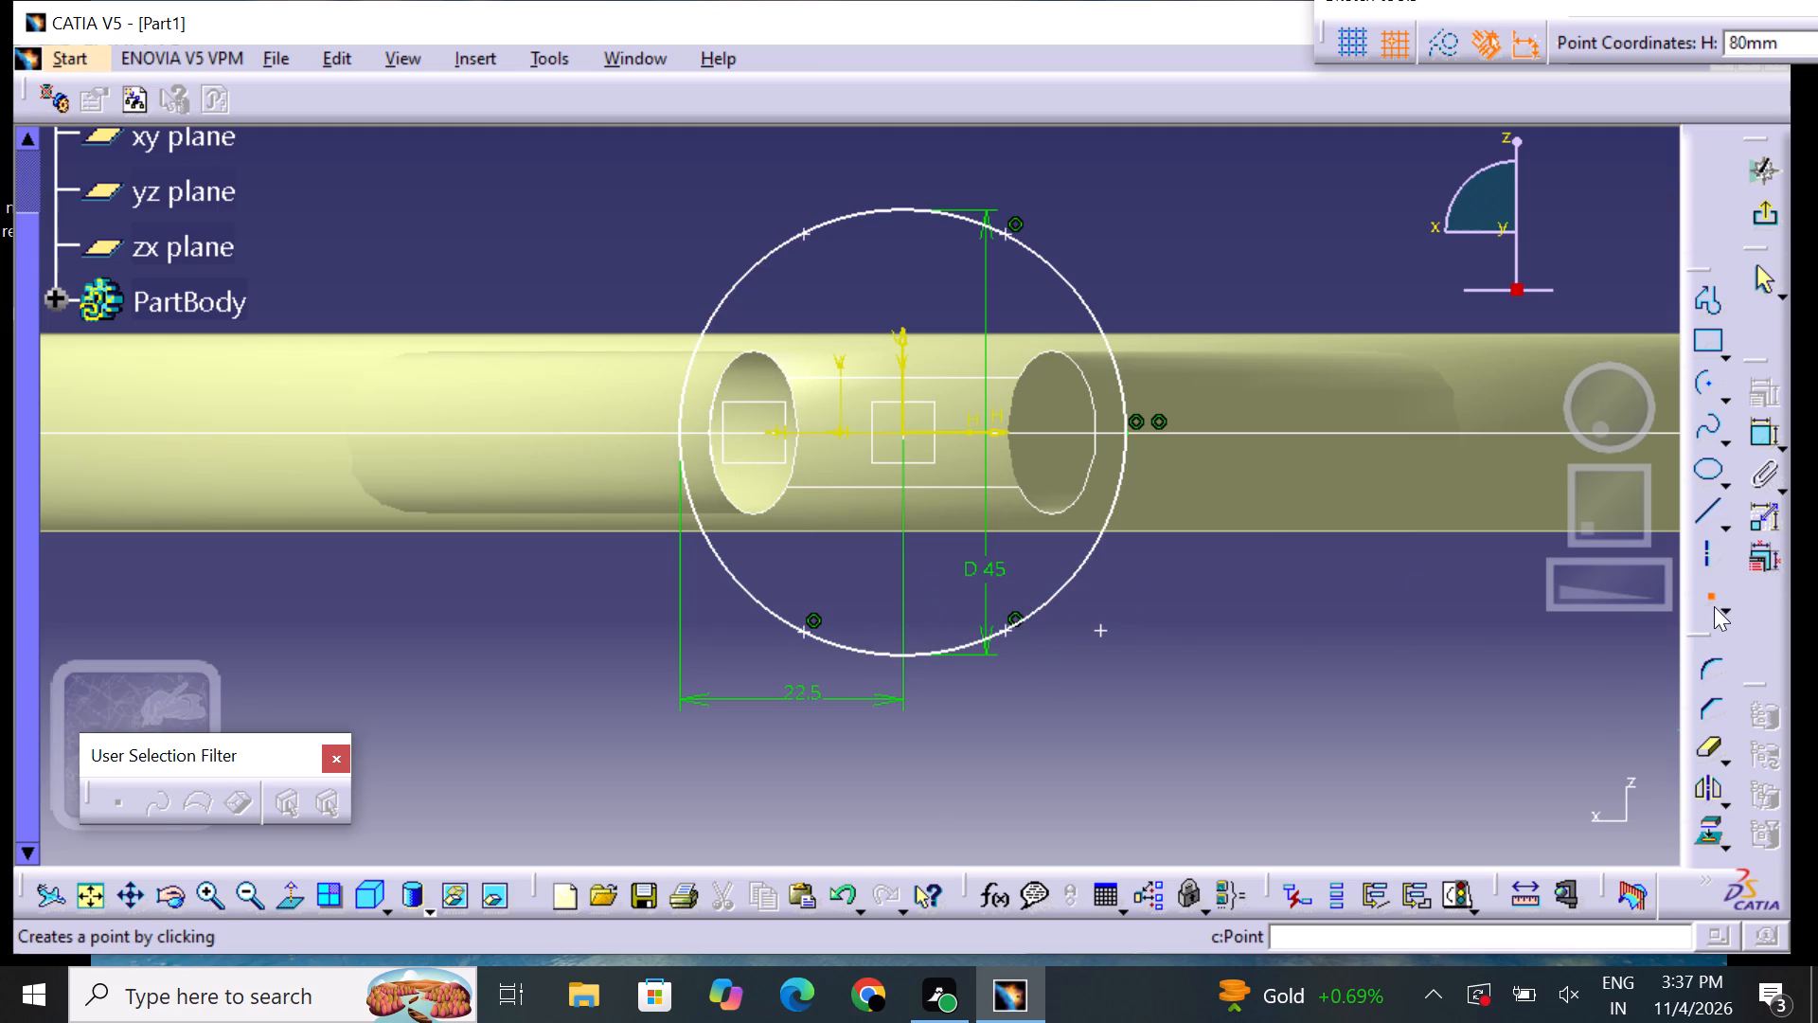
Delete the stray point lying outside the ellipse near its lower quadrant point.
{"action": "left_click", "coordinate": [1102, 630]}
{"action": "right_click", "coordinate": [1101, 629]}
{"action": "left_click", "coordinate": [1192, 569]}
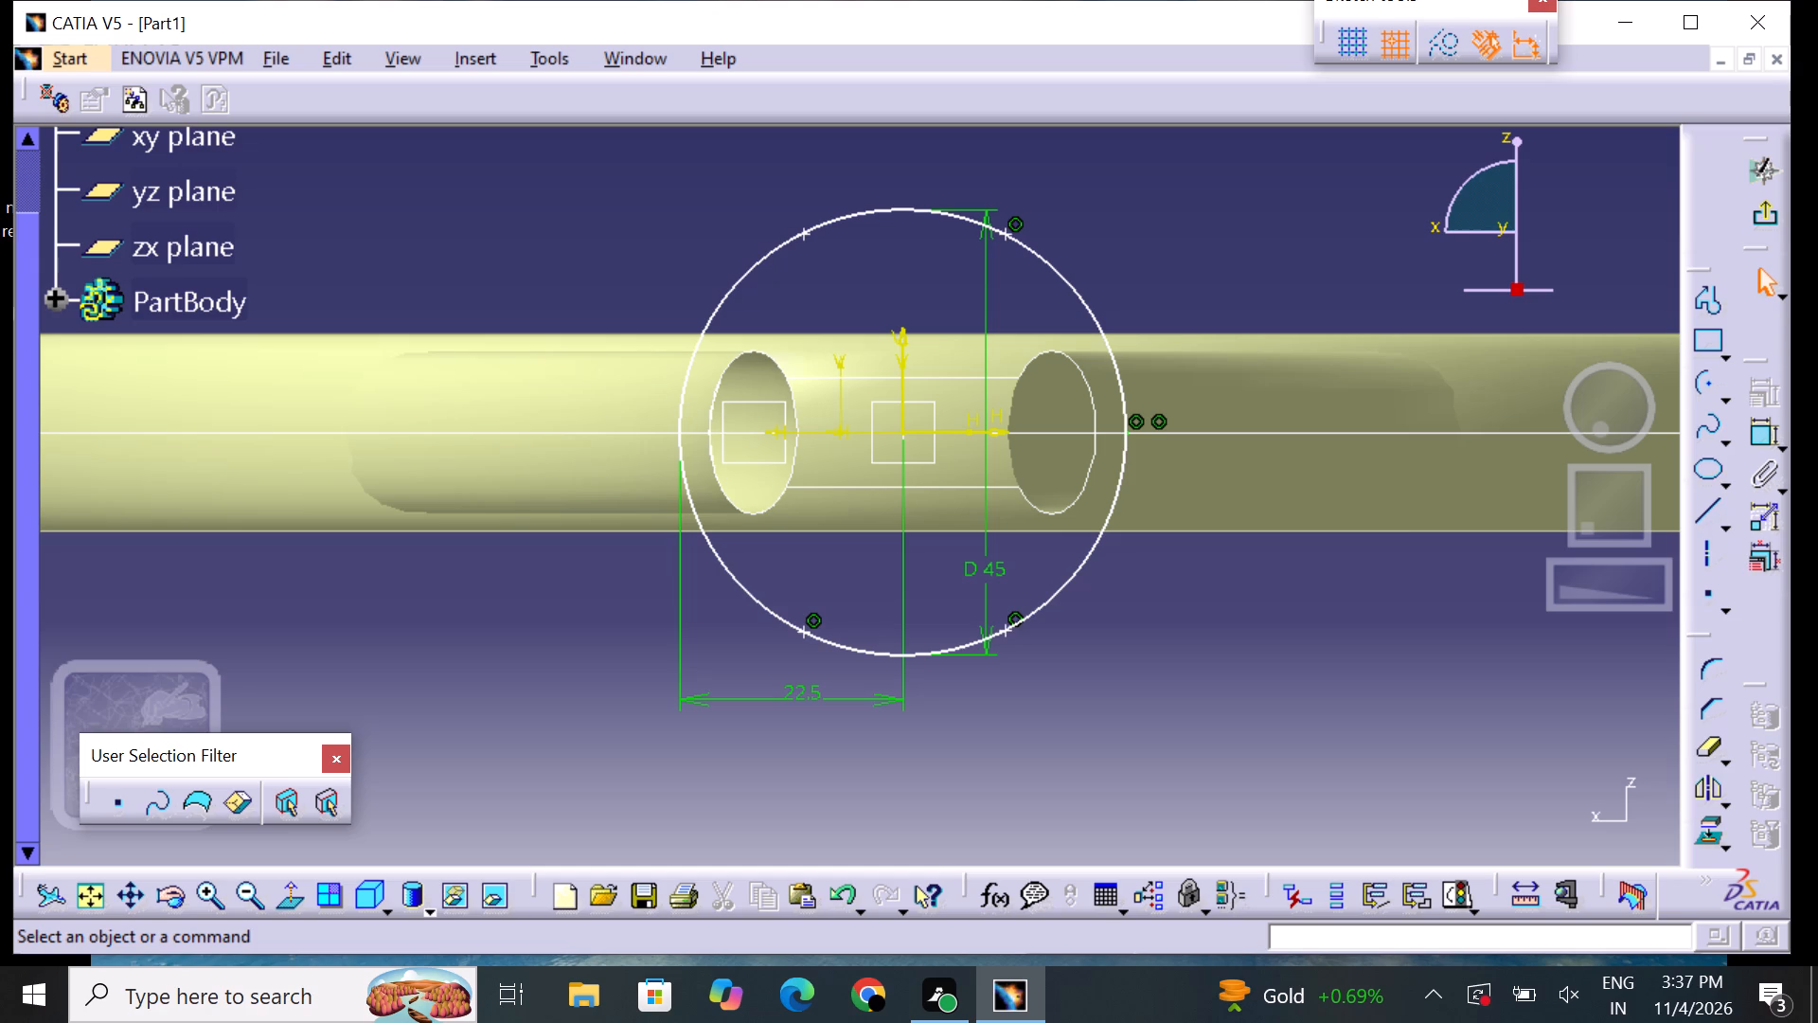
Dimension the offset from the sketch's vertical axis to the ellipse's upper-right quadrant point and set it to 11.75 mm.
{"action": "left_click", "coordinate": [1743, 422]}
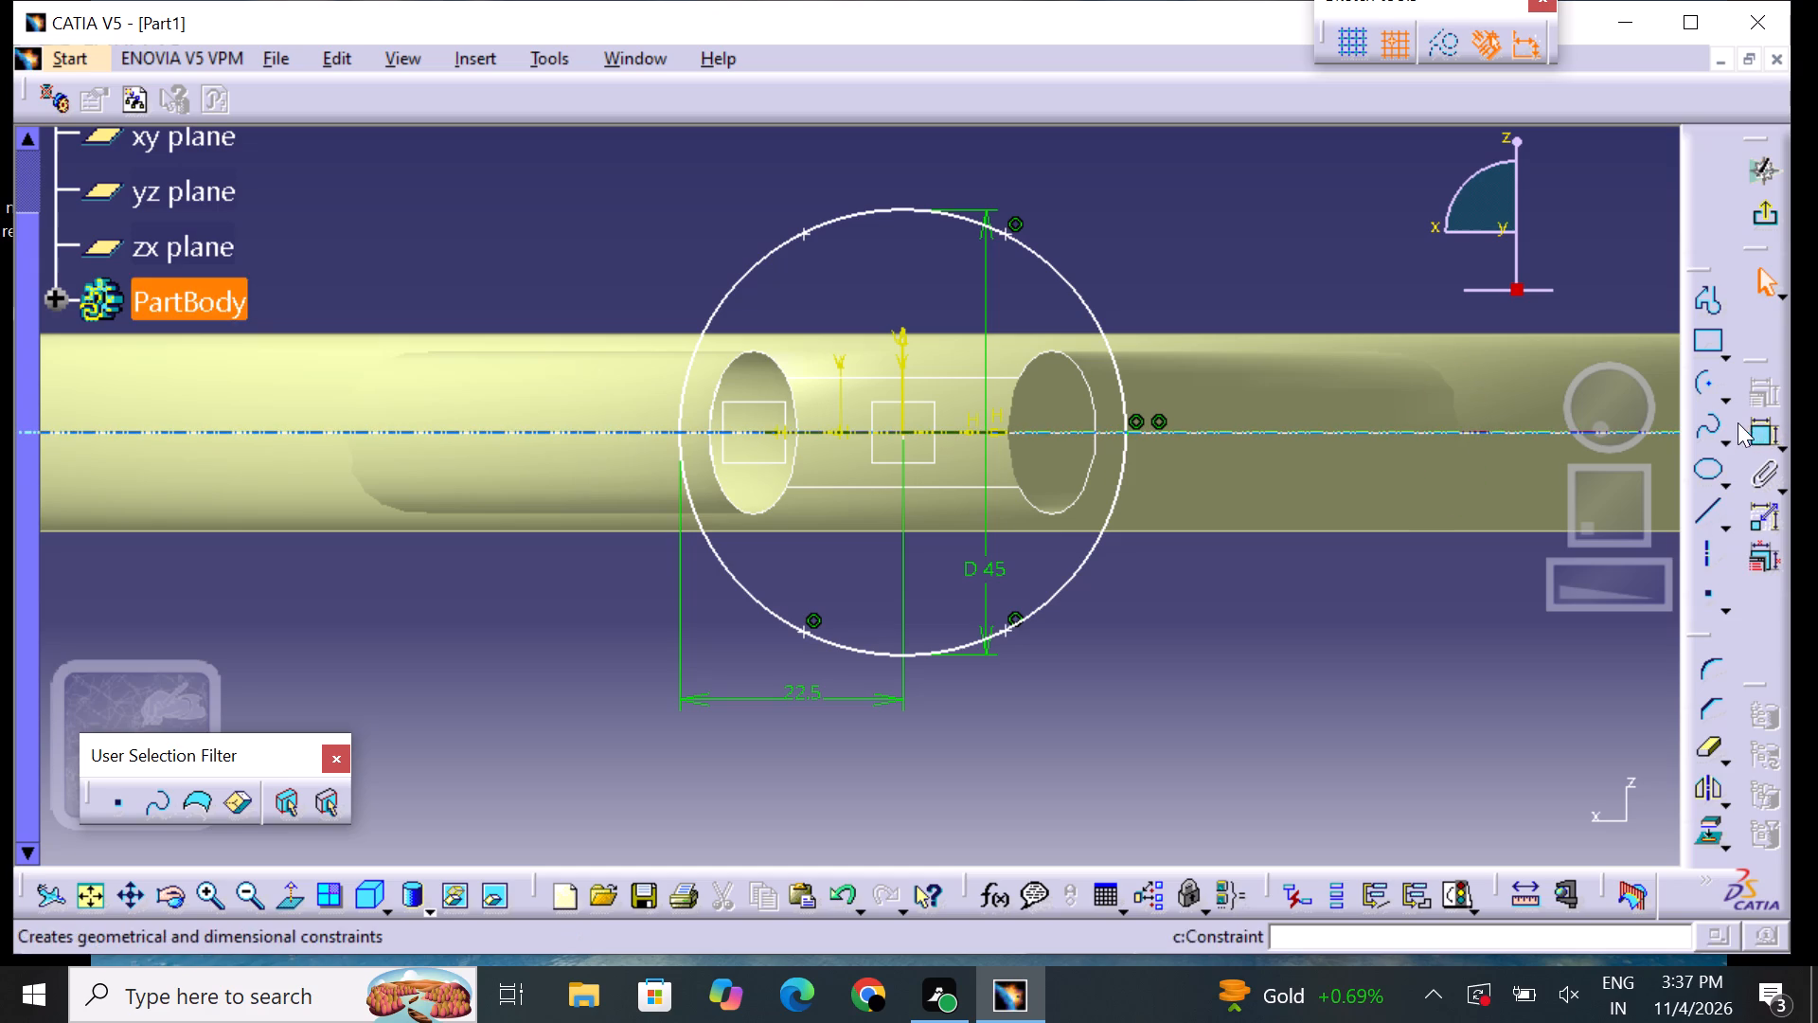
{"action": "left_click", "coordinate": [1762, 432]}
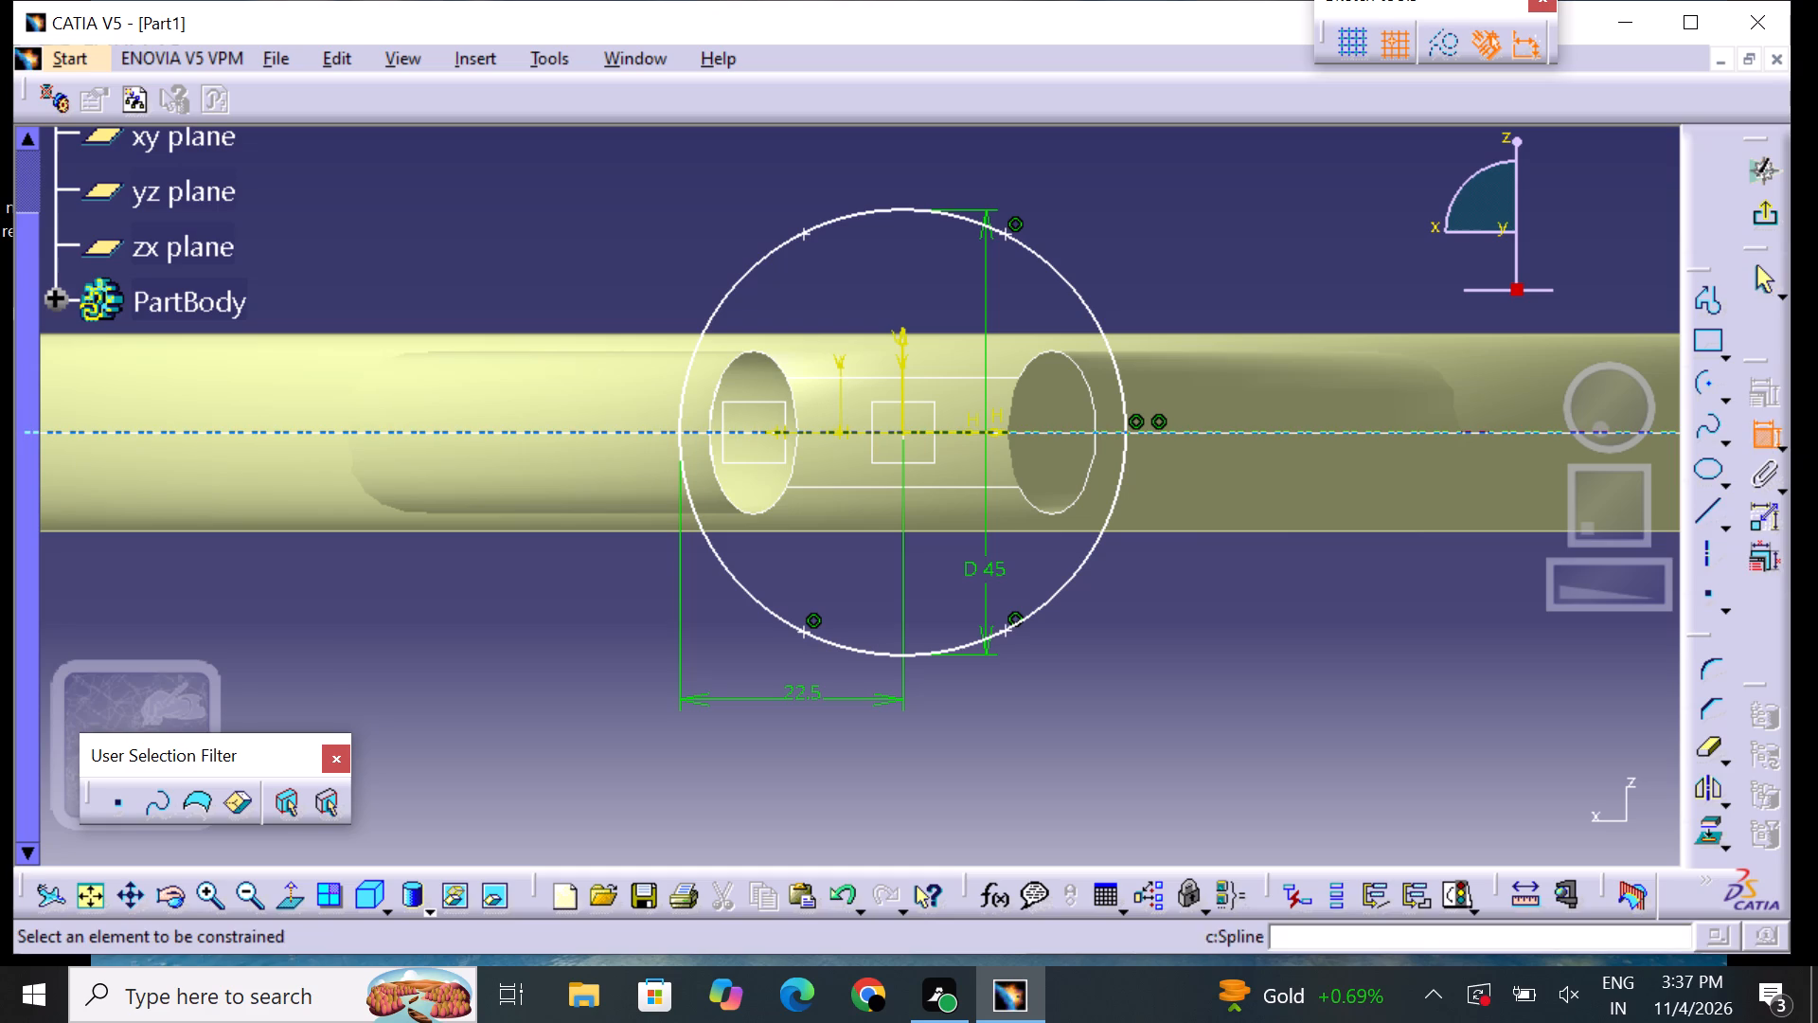
{"action": "left_click", "coordinate": [907, 343]}
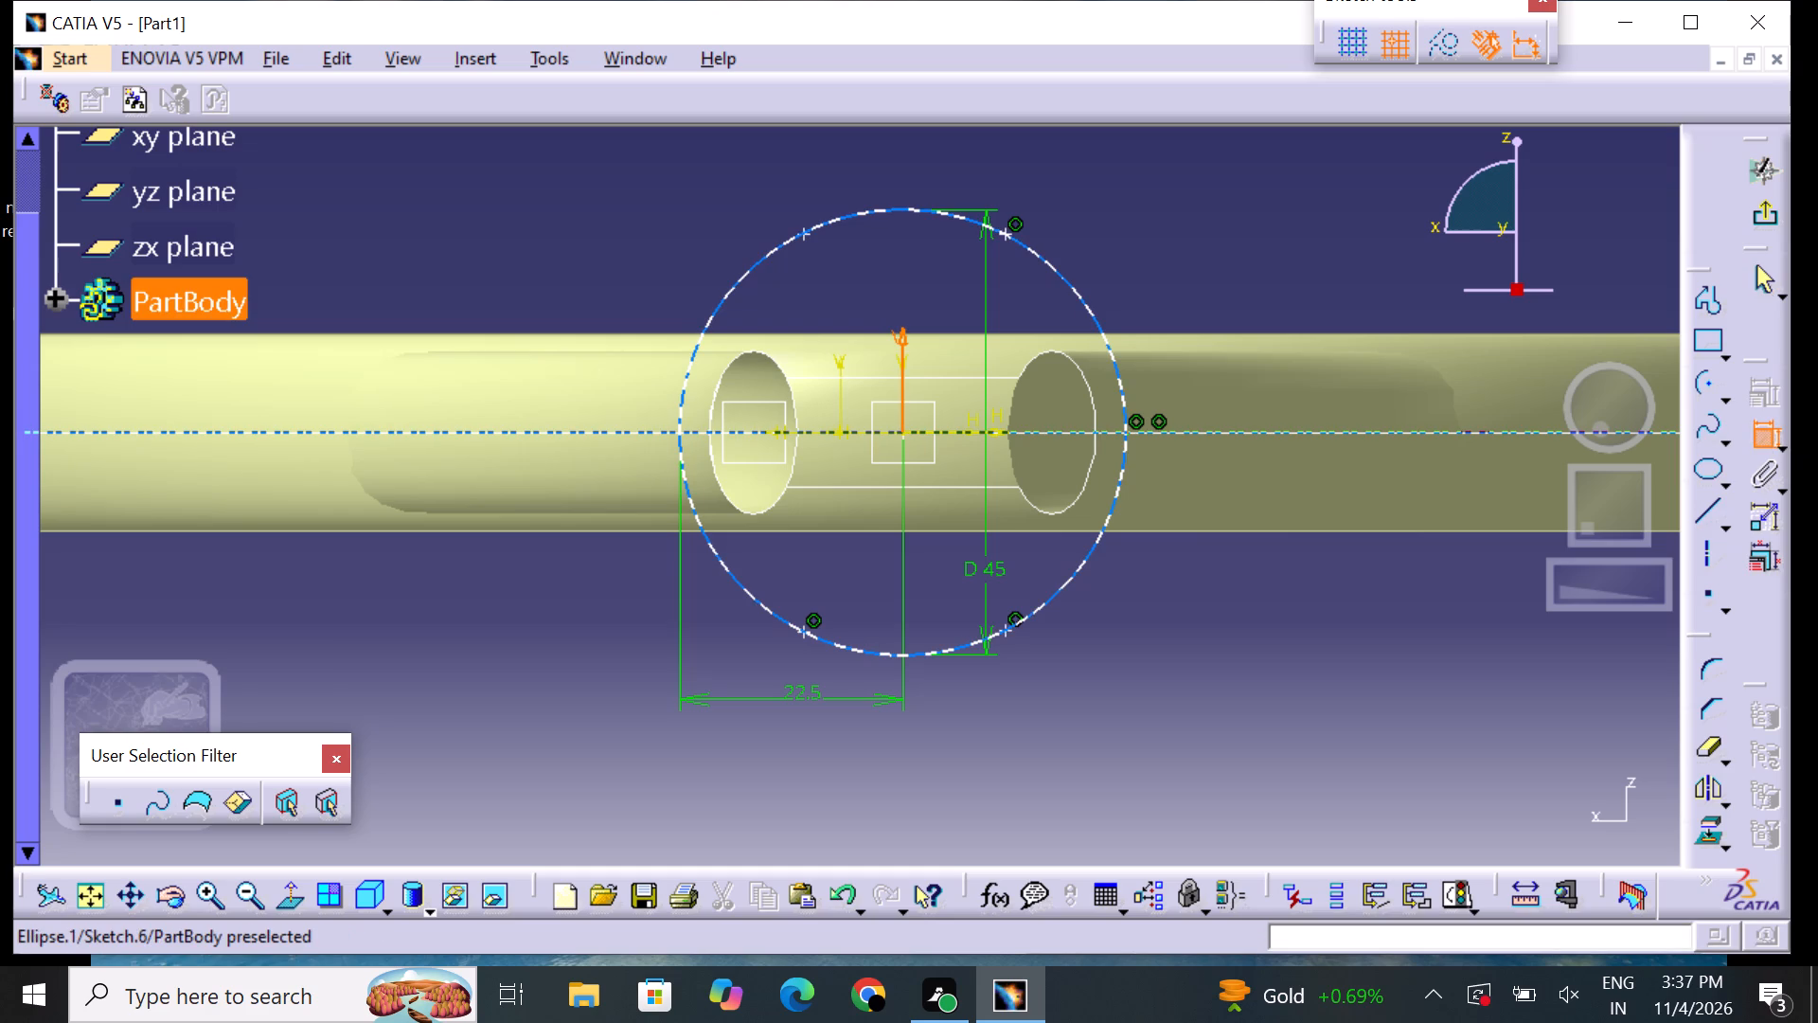
{"action": "left_click", "coordinate": [1005, 234]}
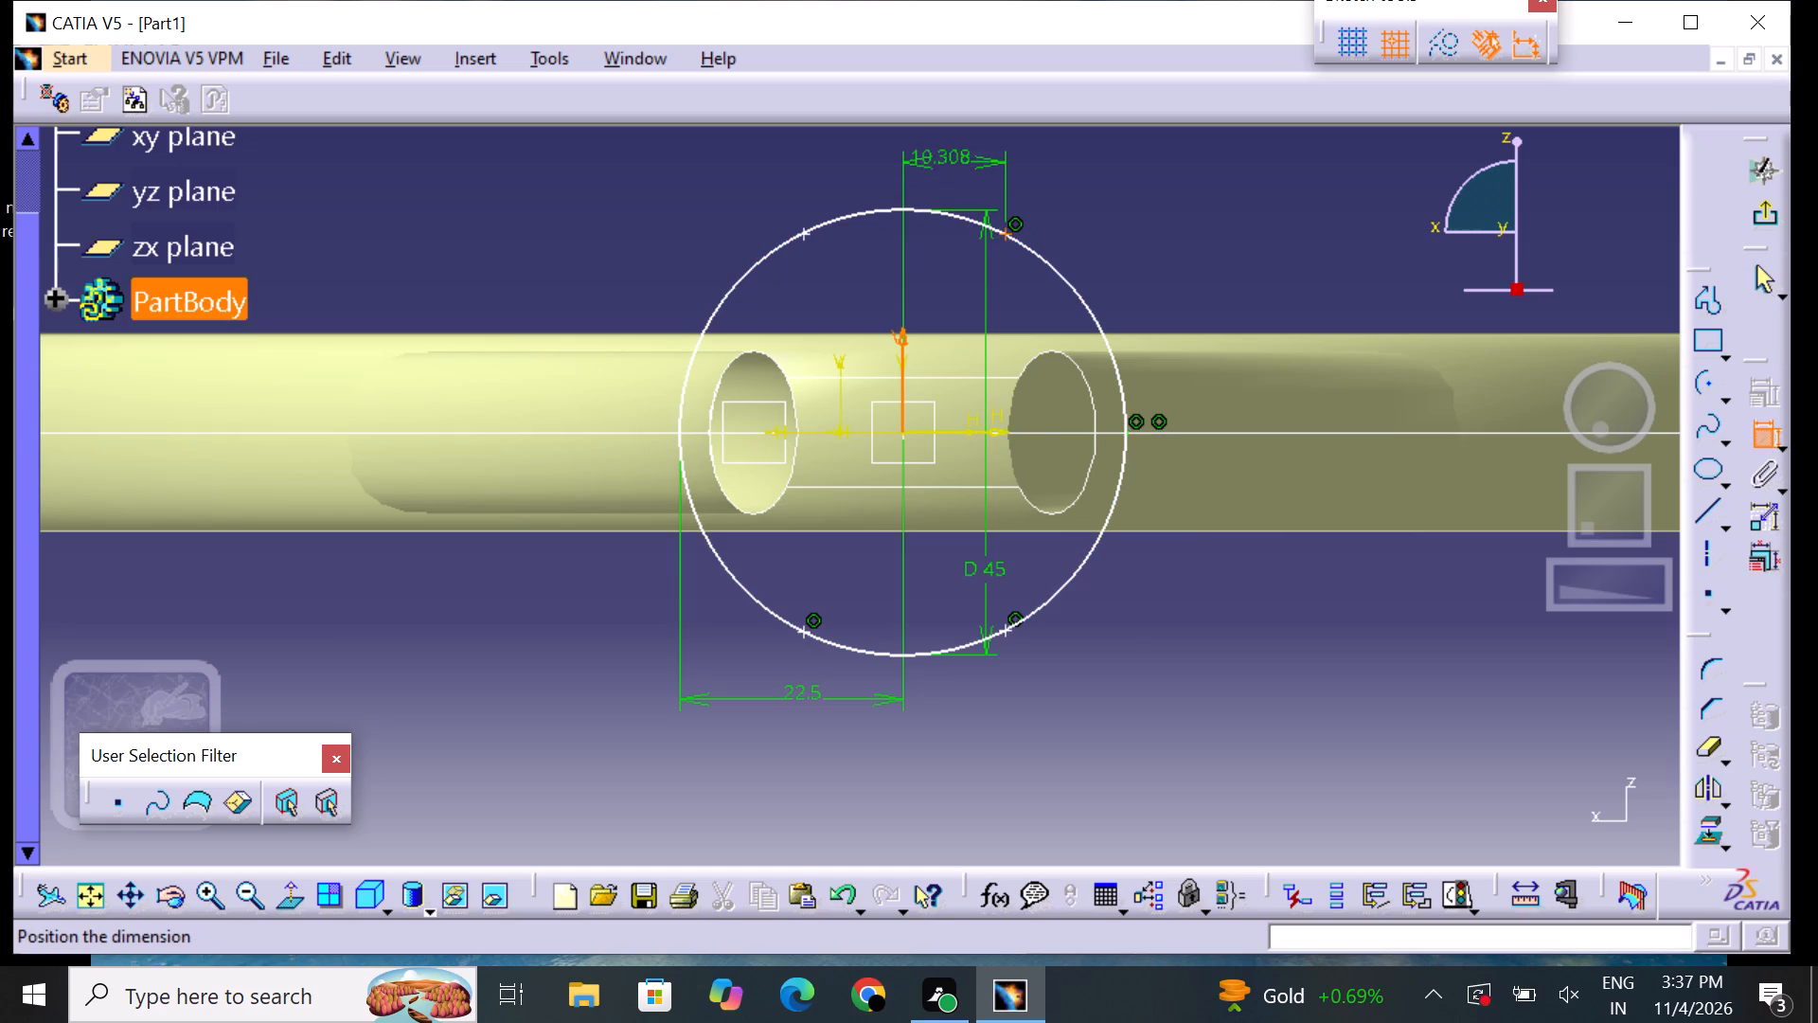
{"action": "left_click", "coordinate": [956, 170]}
{"action": "double_click", "coordinate": [960, 161]}
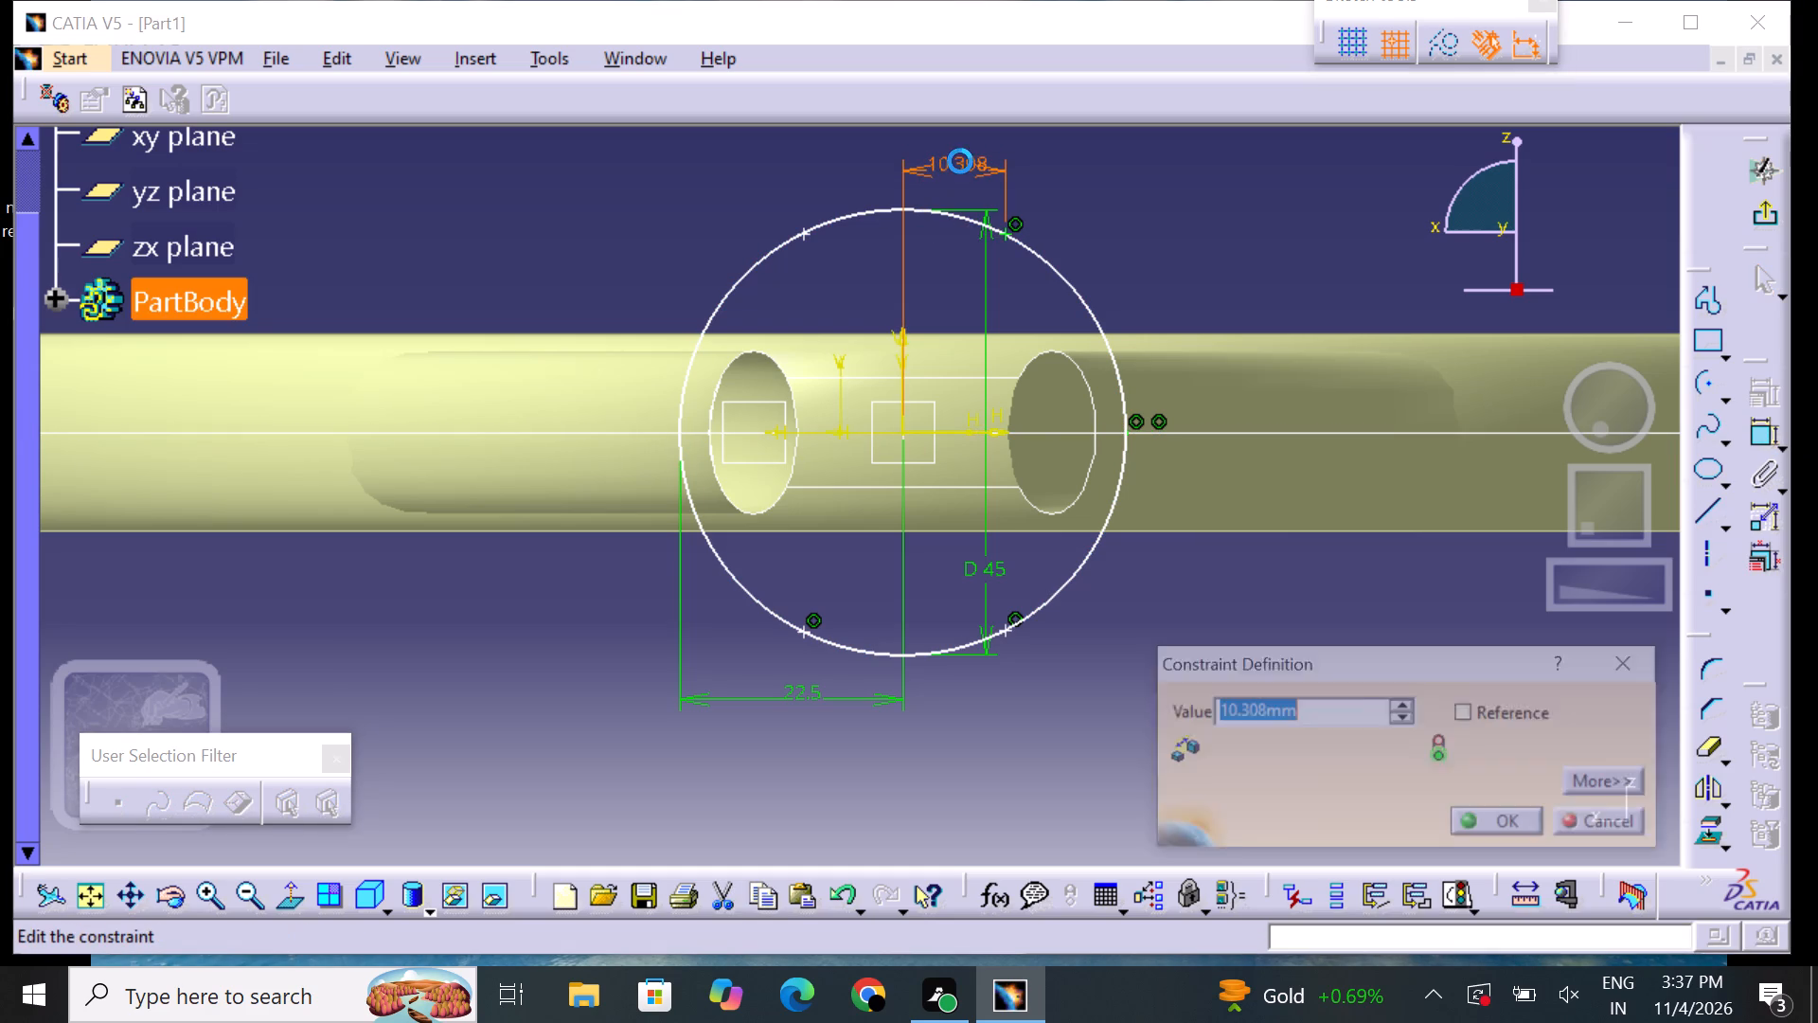
{"action": "key", "text": "BackSpace"}
{"action": "type", "text": "11"}
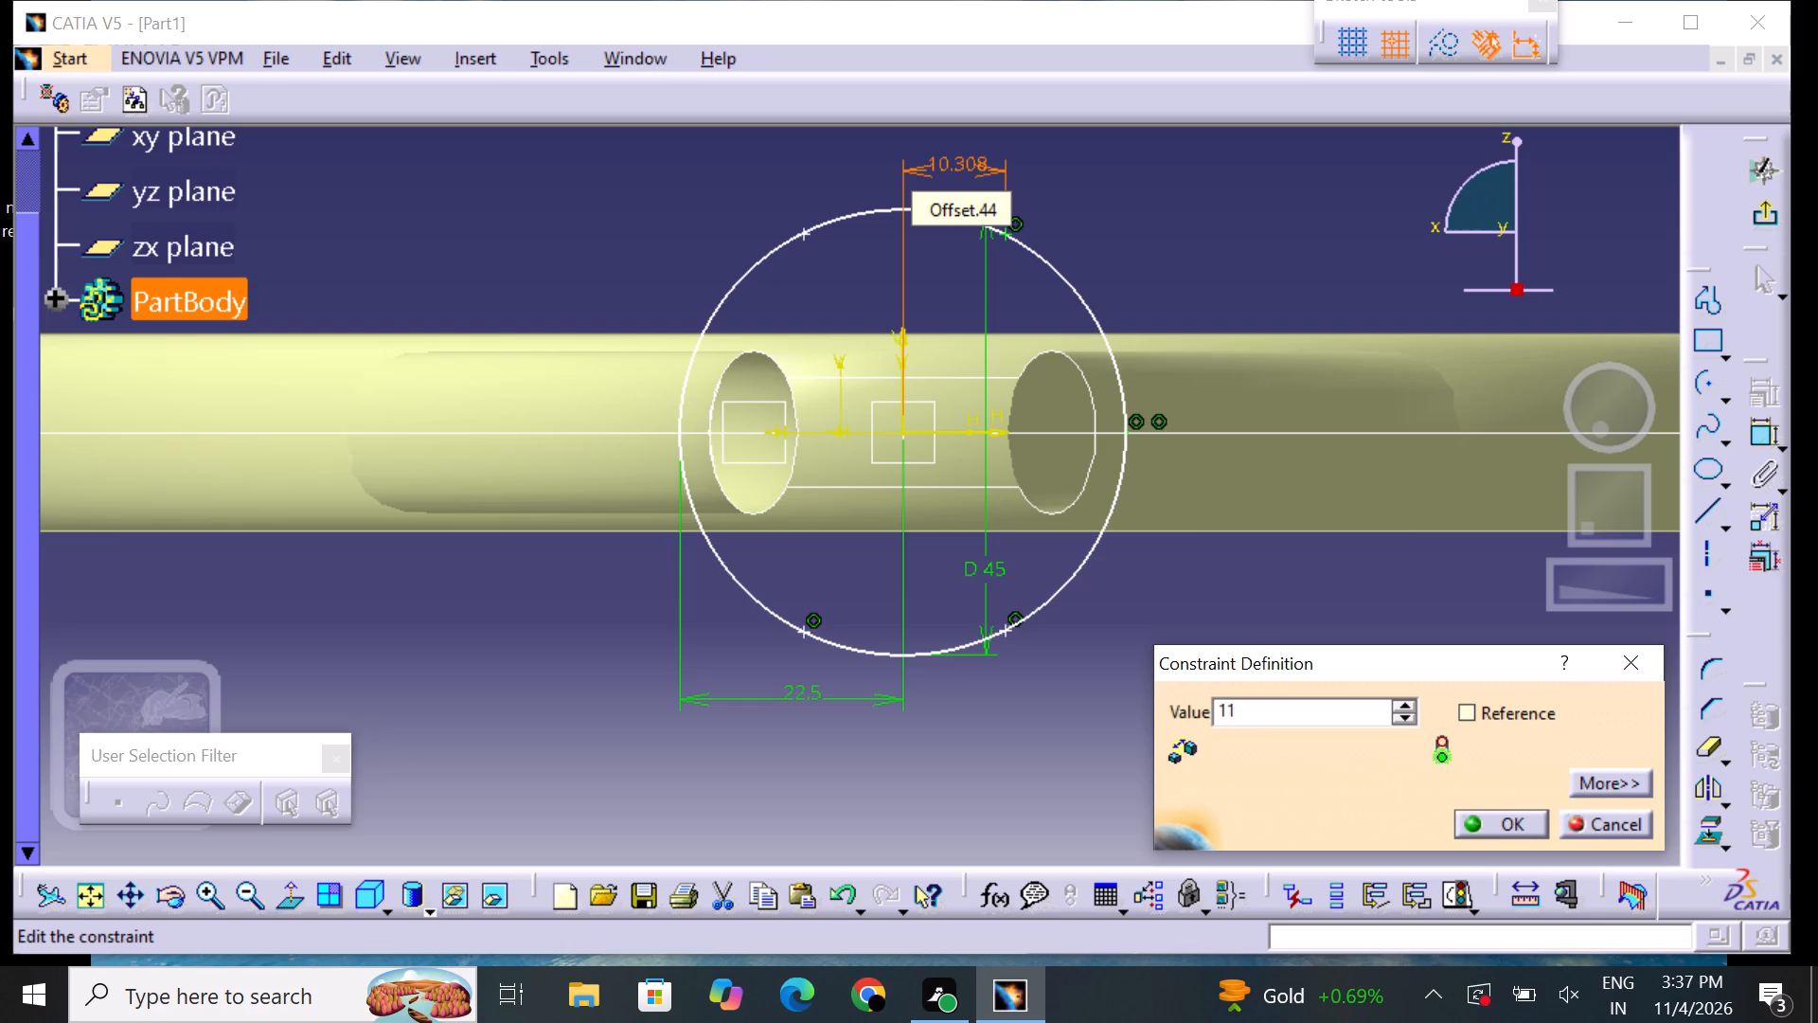
{"action": "type", "text": ".75"}
{"action": "key", "text": "Return"}
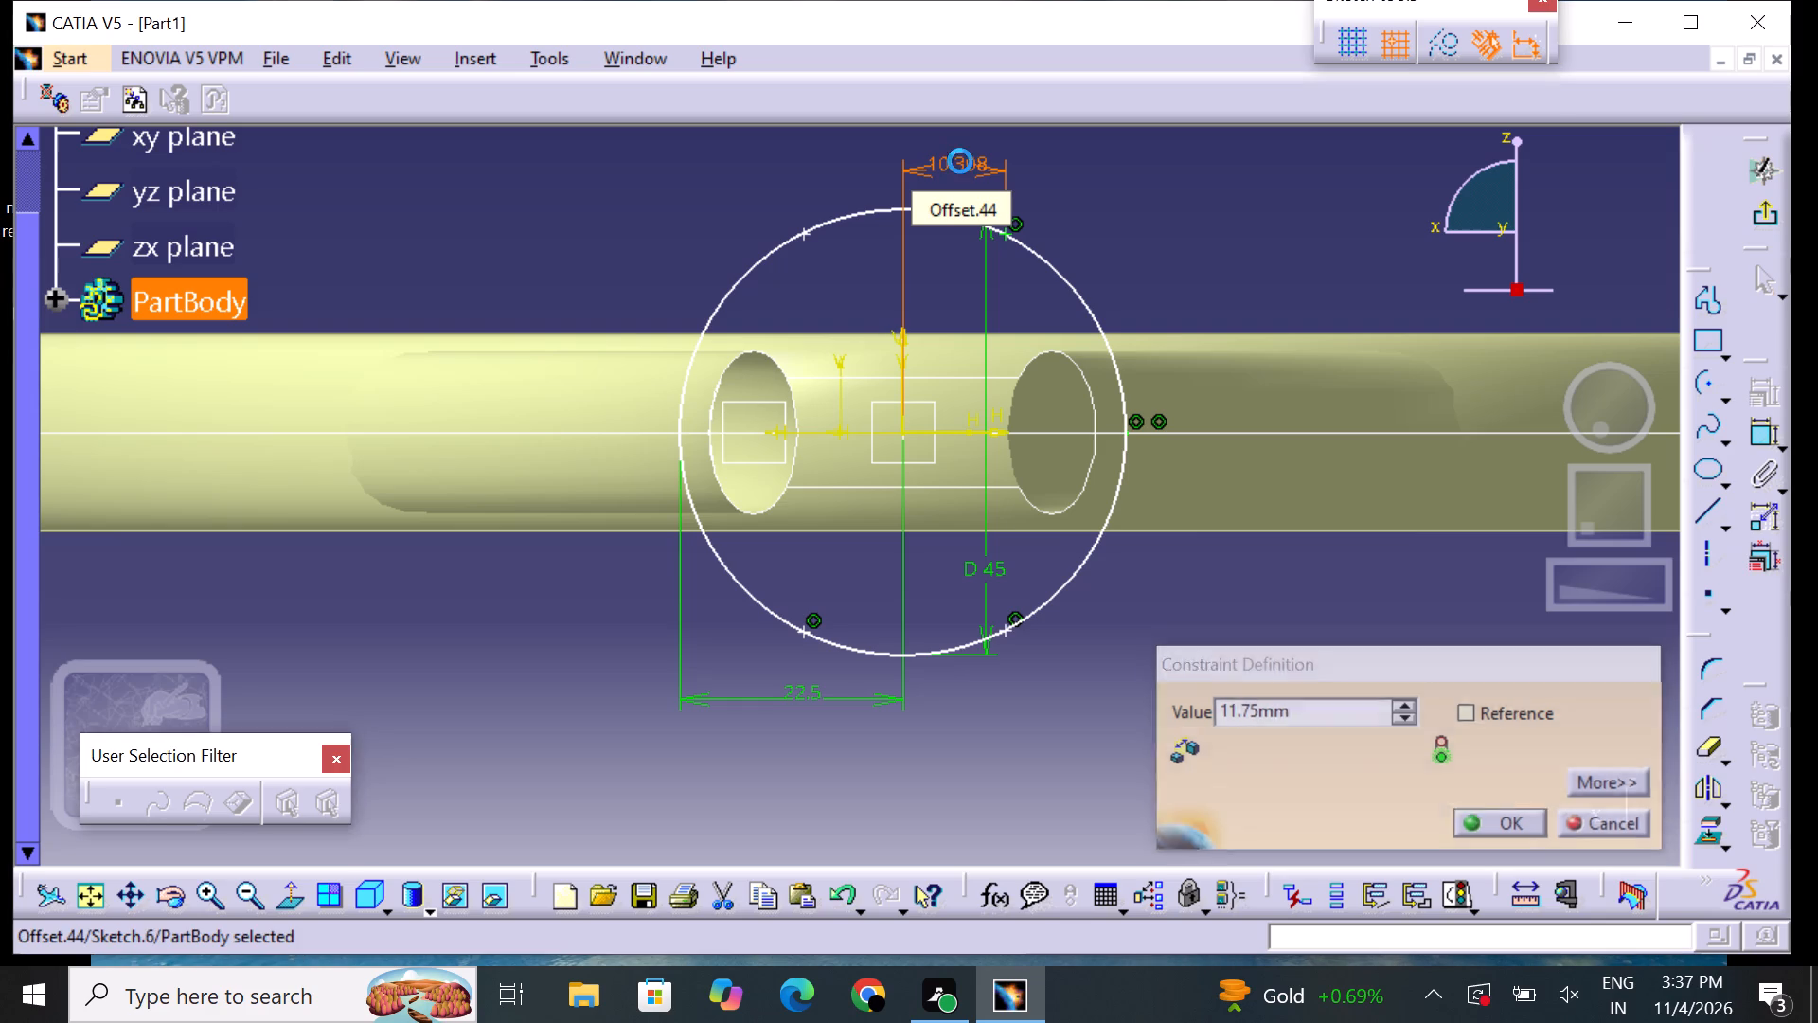
{"action": "left_click", "coordinate": [1097, 200]}
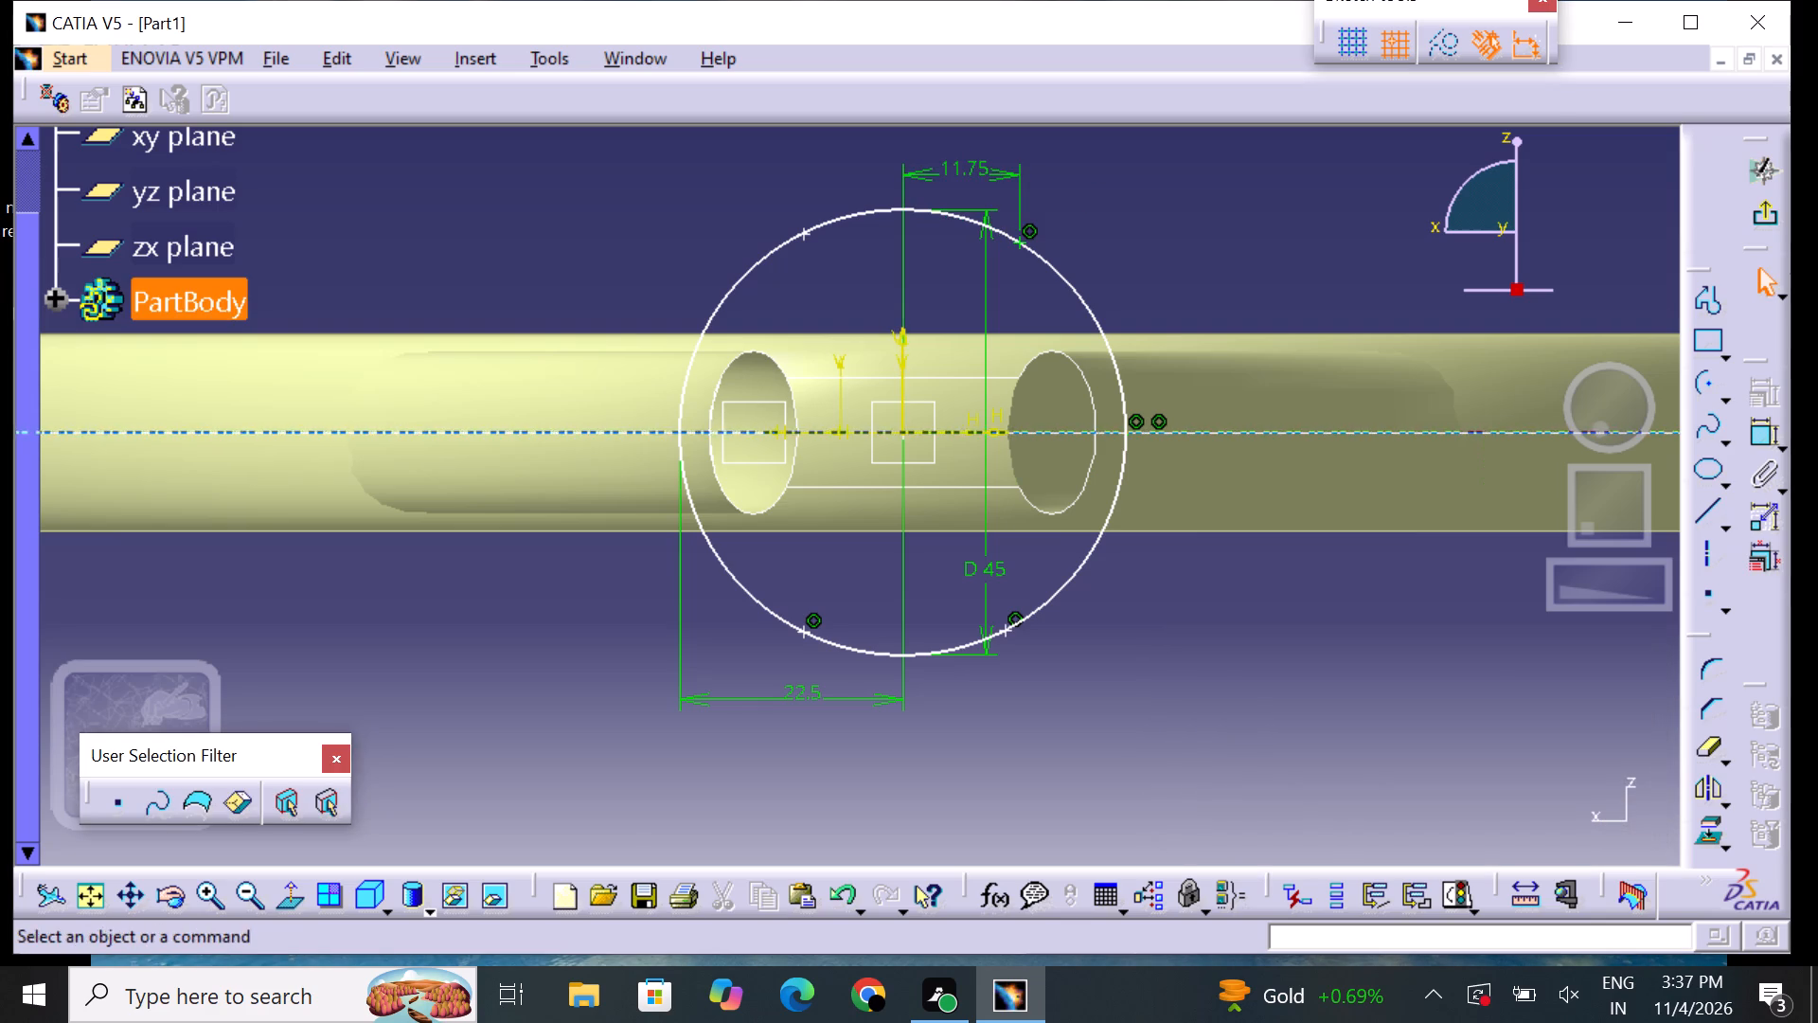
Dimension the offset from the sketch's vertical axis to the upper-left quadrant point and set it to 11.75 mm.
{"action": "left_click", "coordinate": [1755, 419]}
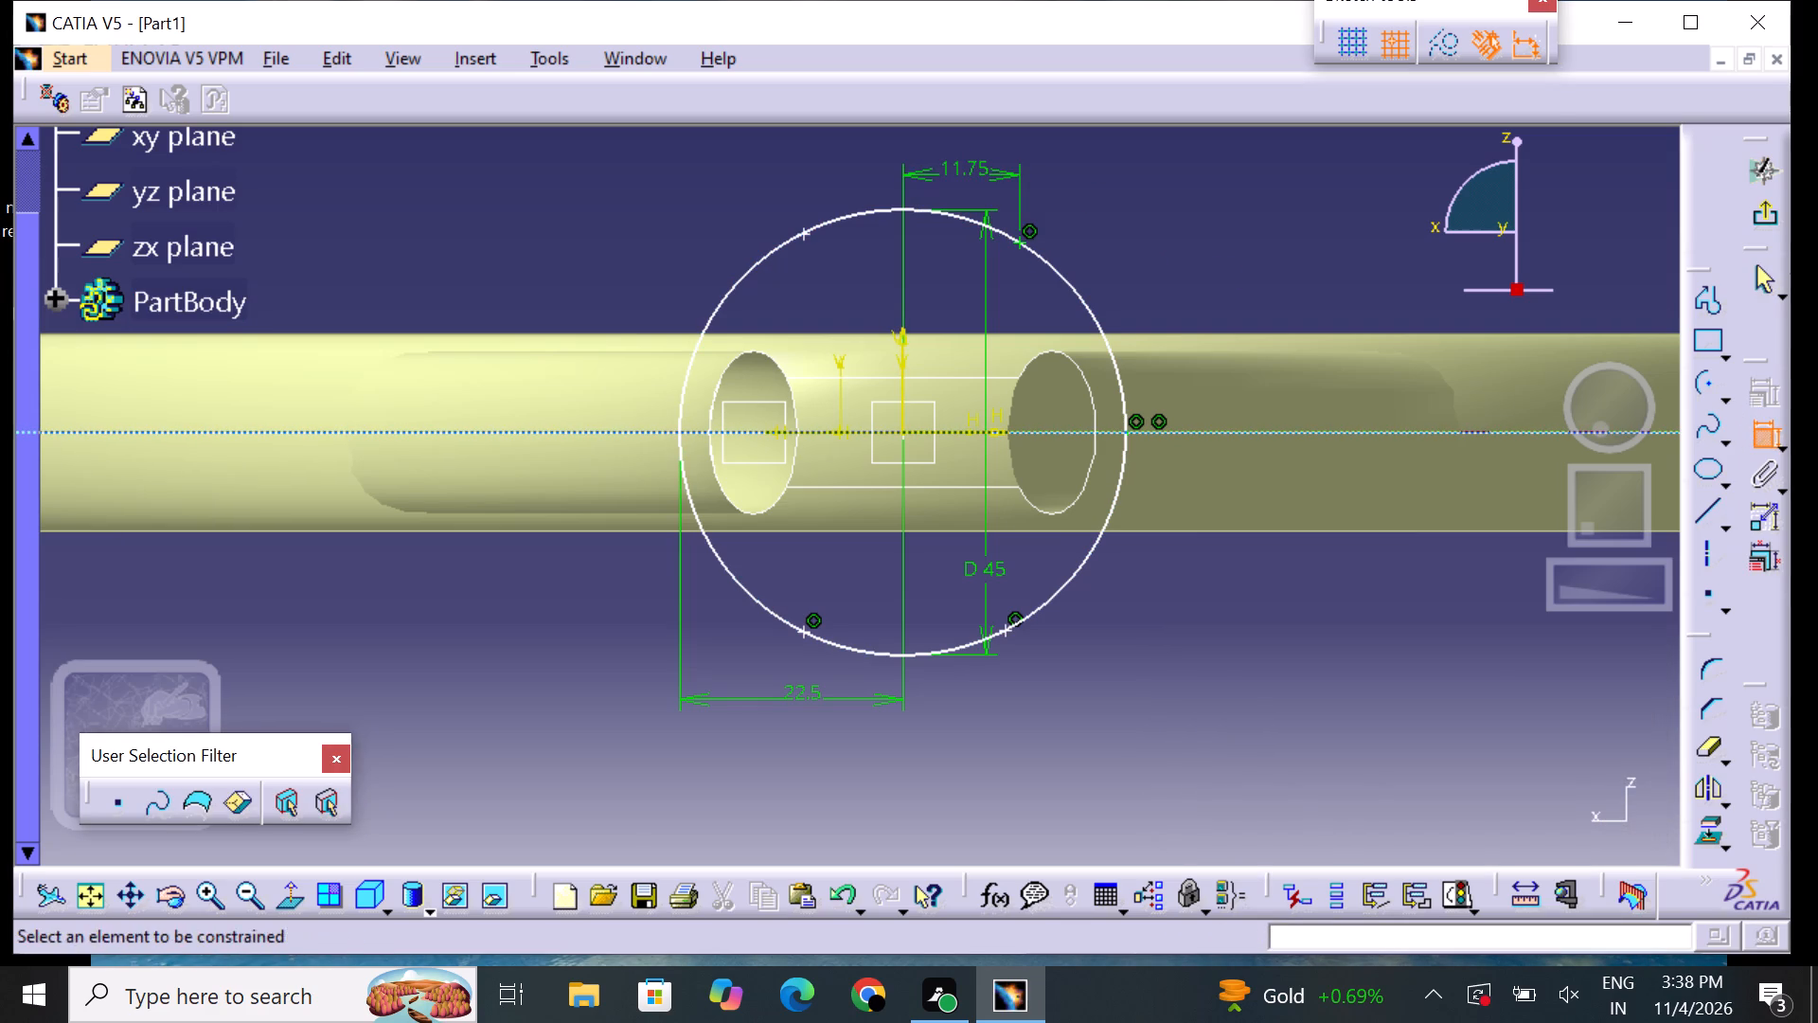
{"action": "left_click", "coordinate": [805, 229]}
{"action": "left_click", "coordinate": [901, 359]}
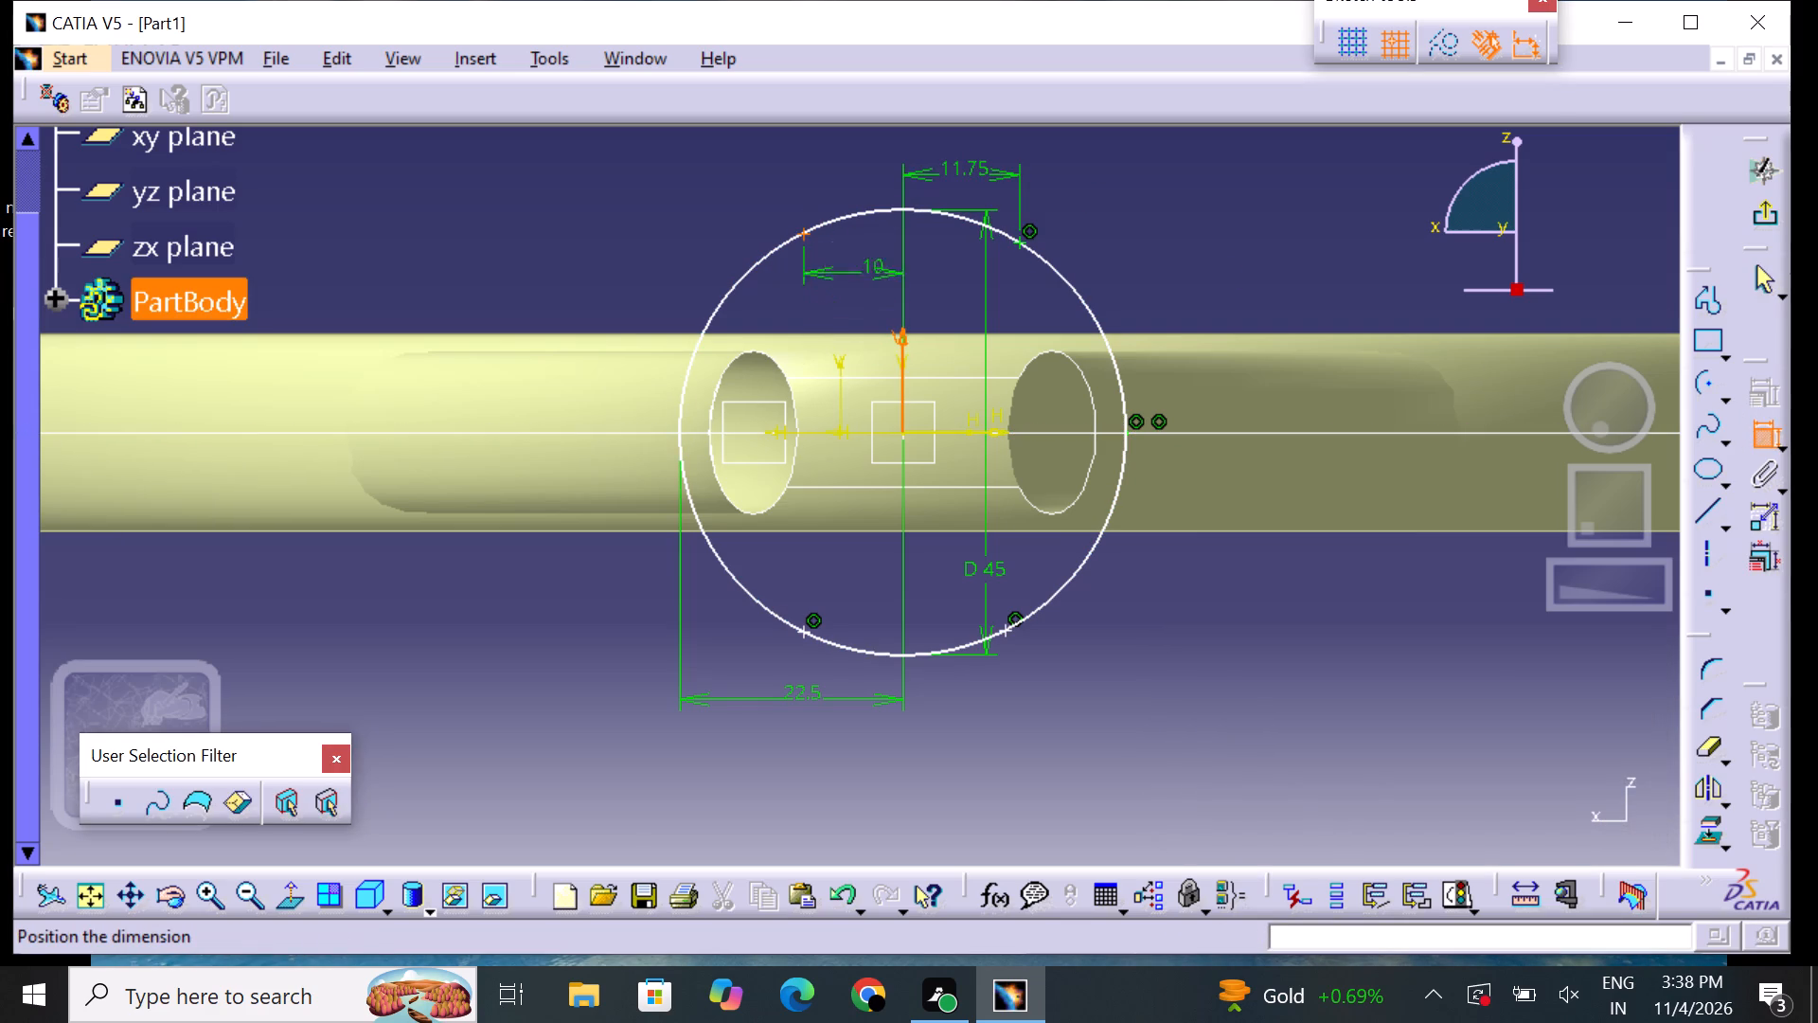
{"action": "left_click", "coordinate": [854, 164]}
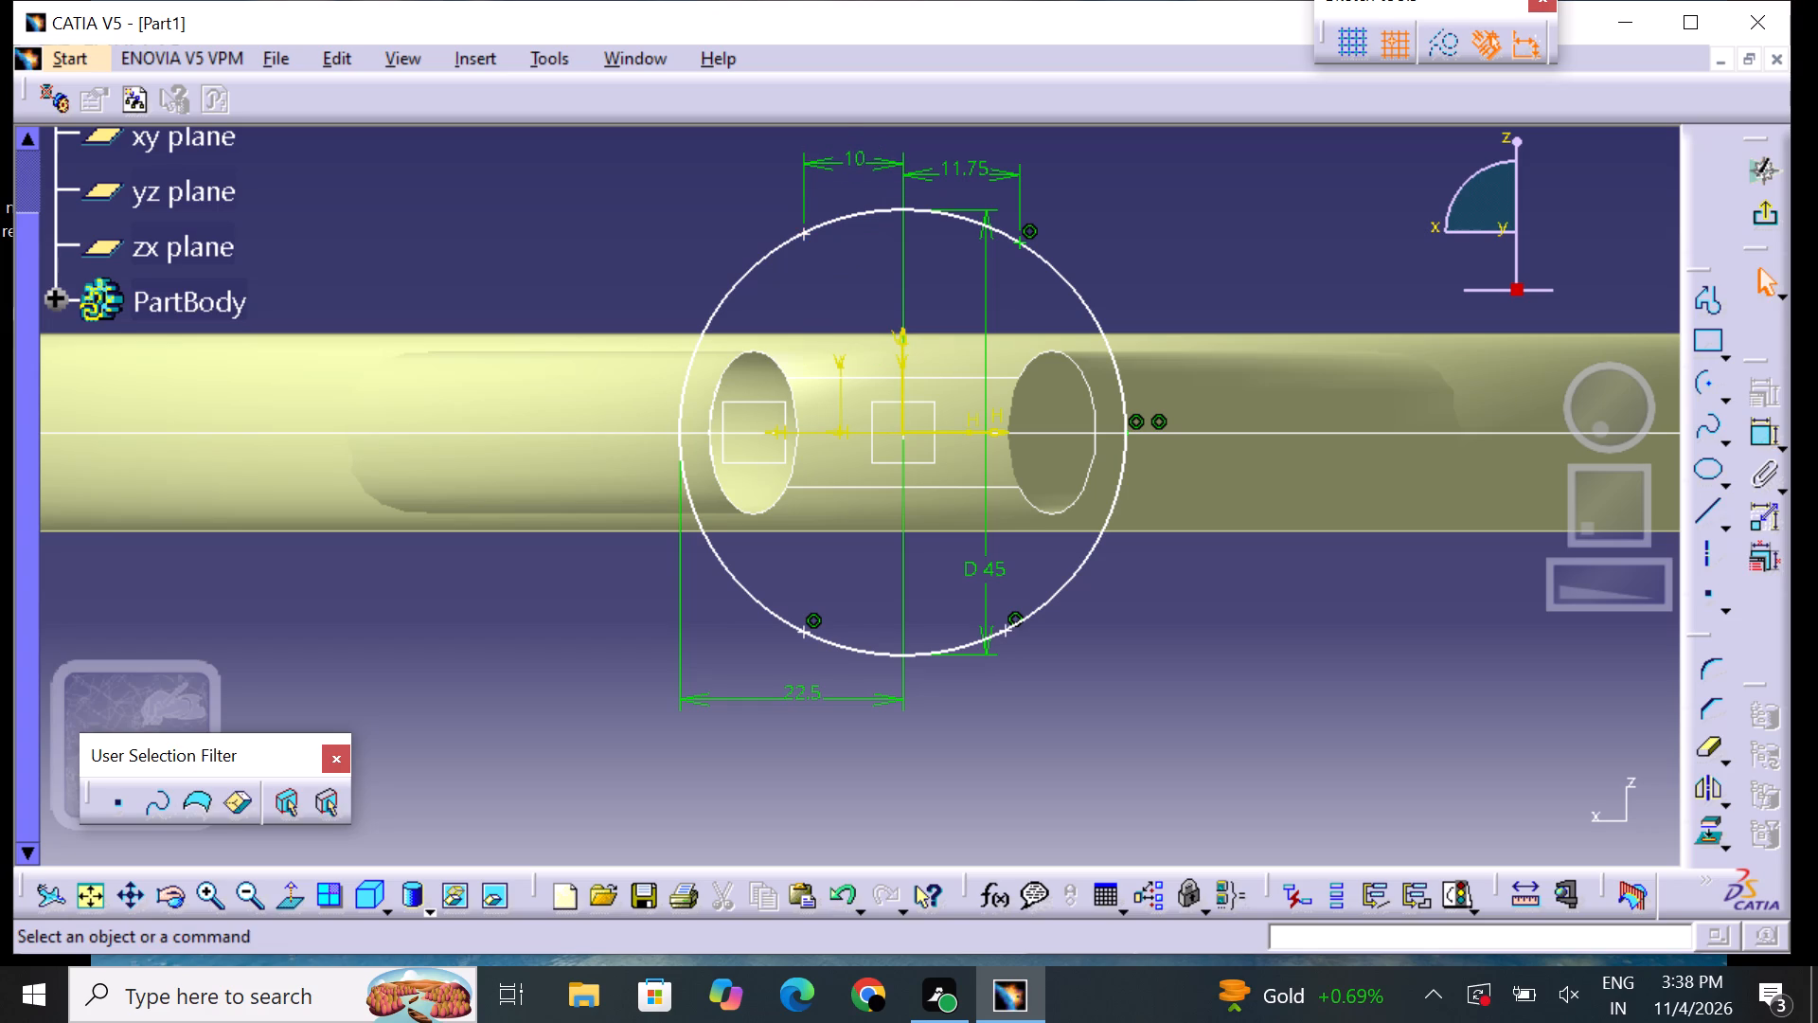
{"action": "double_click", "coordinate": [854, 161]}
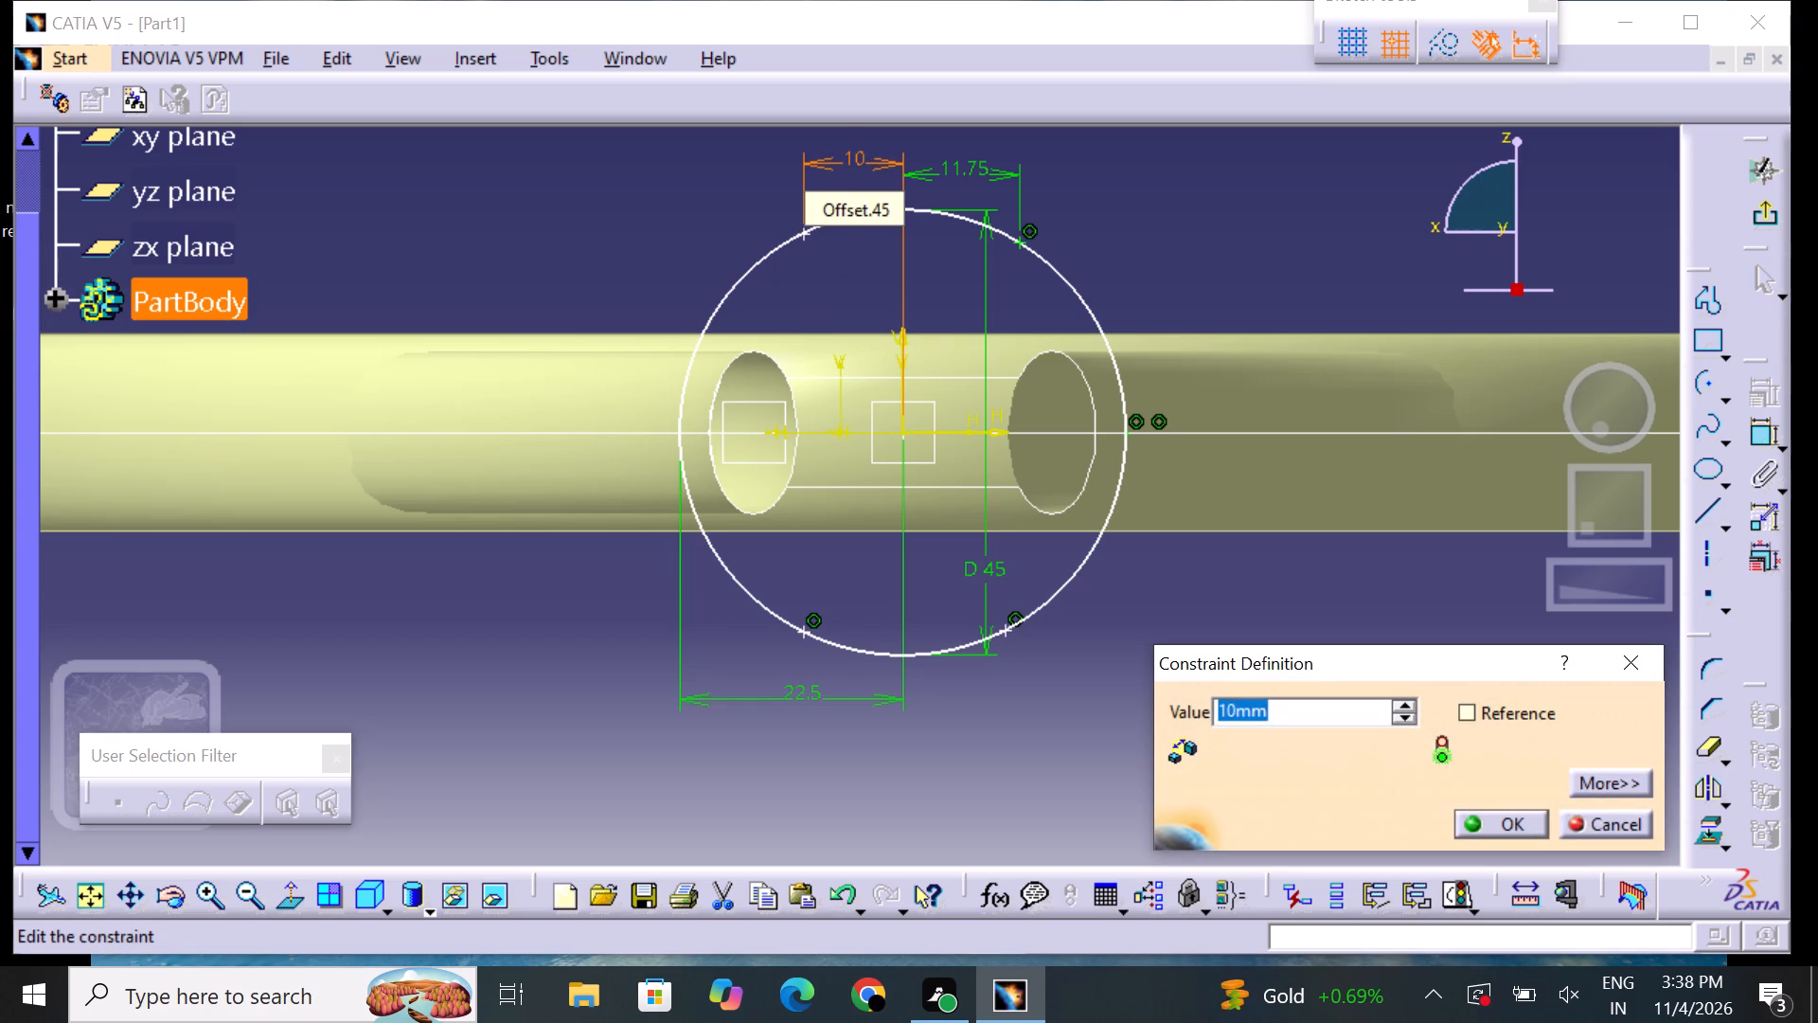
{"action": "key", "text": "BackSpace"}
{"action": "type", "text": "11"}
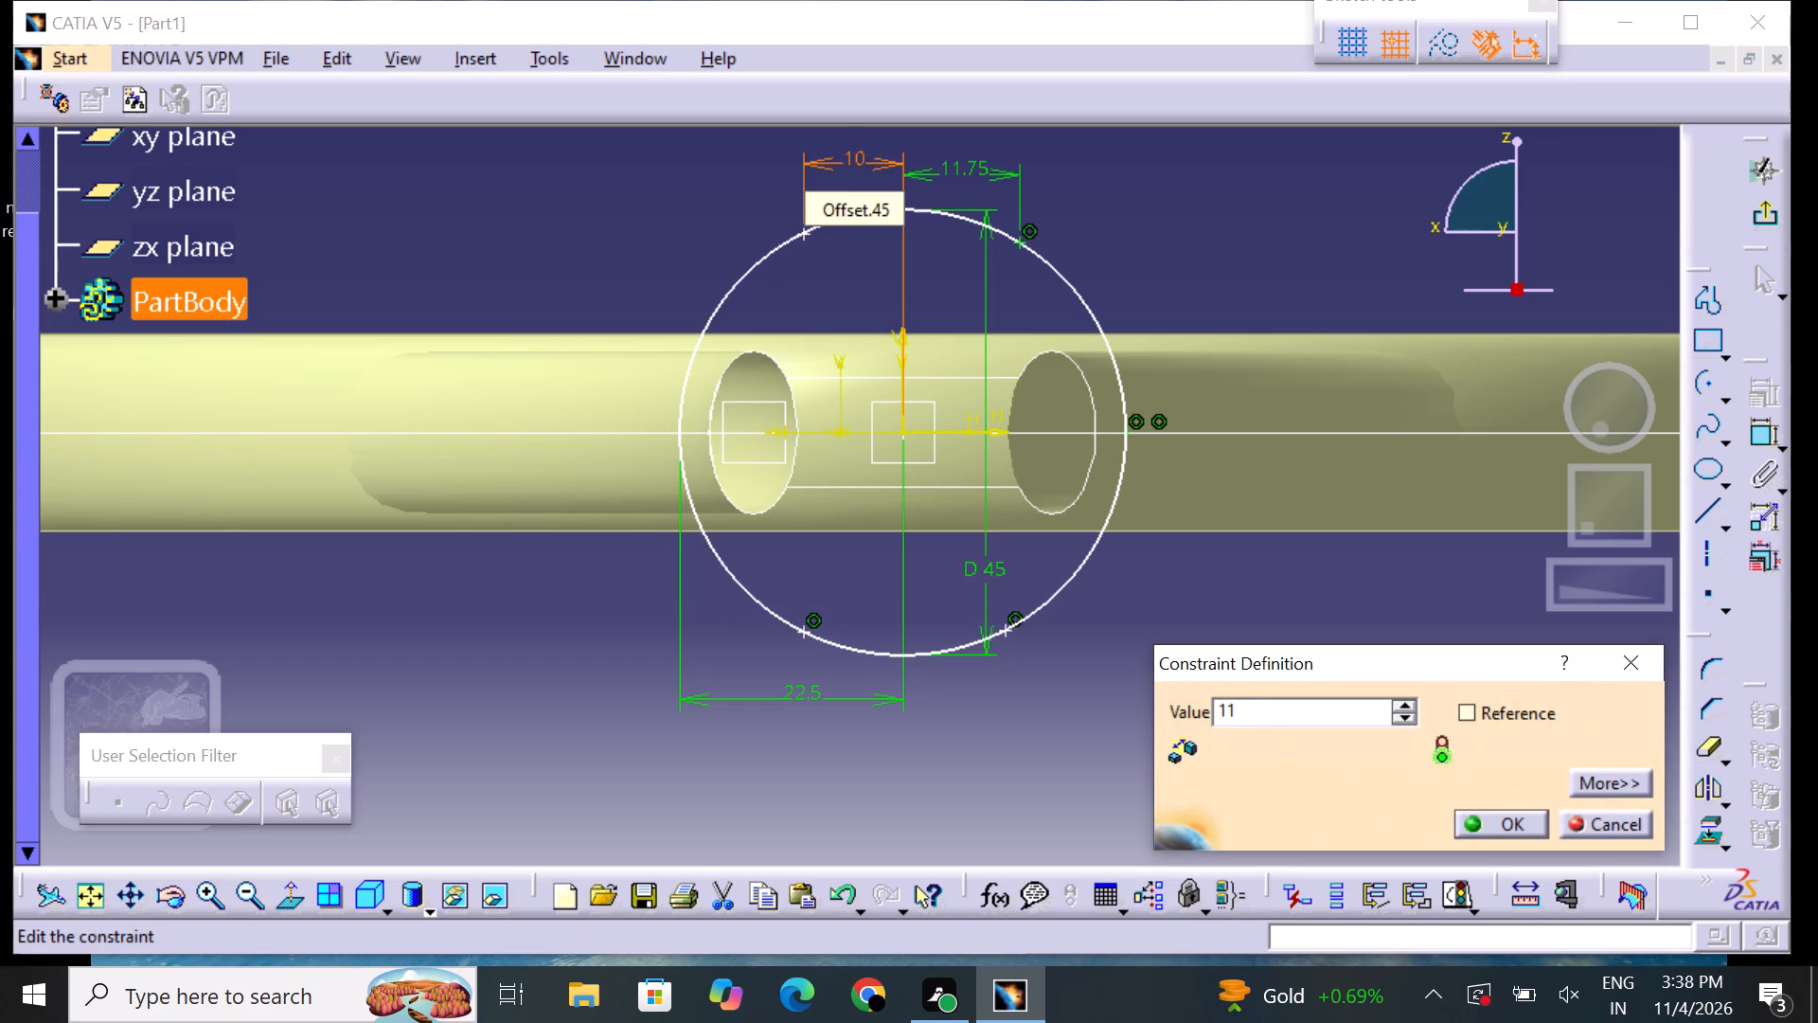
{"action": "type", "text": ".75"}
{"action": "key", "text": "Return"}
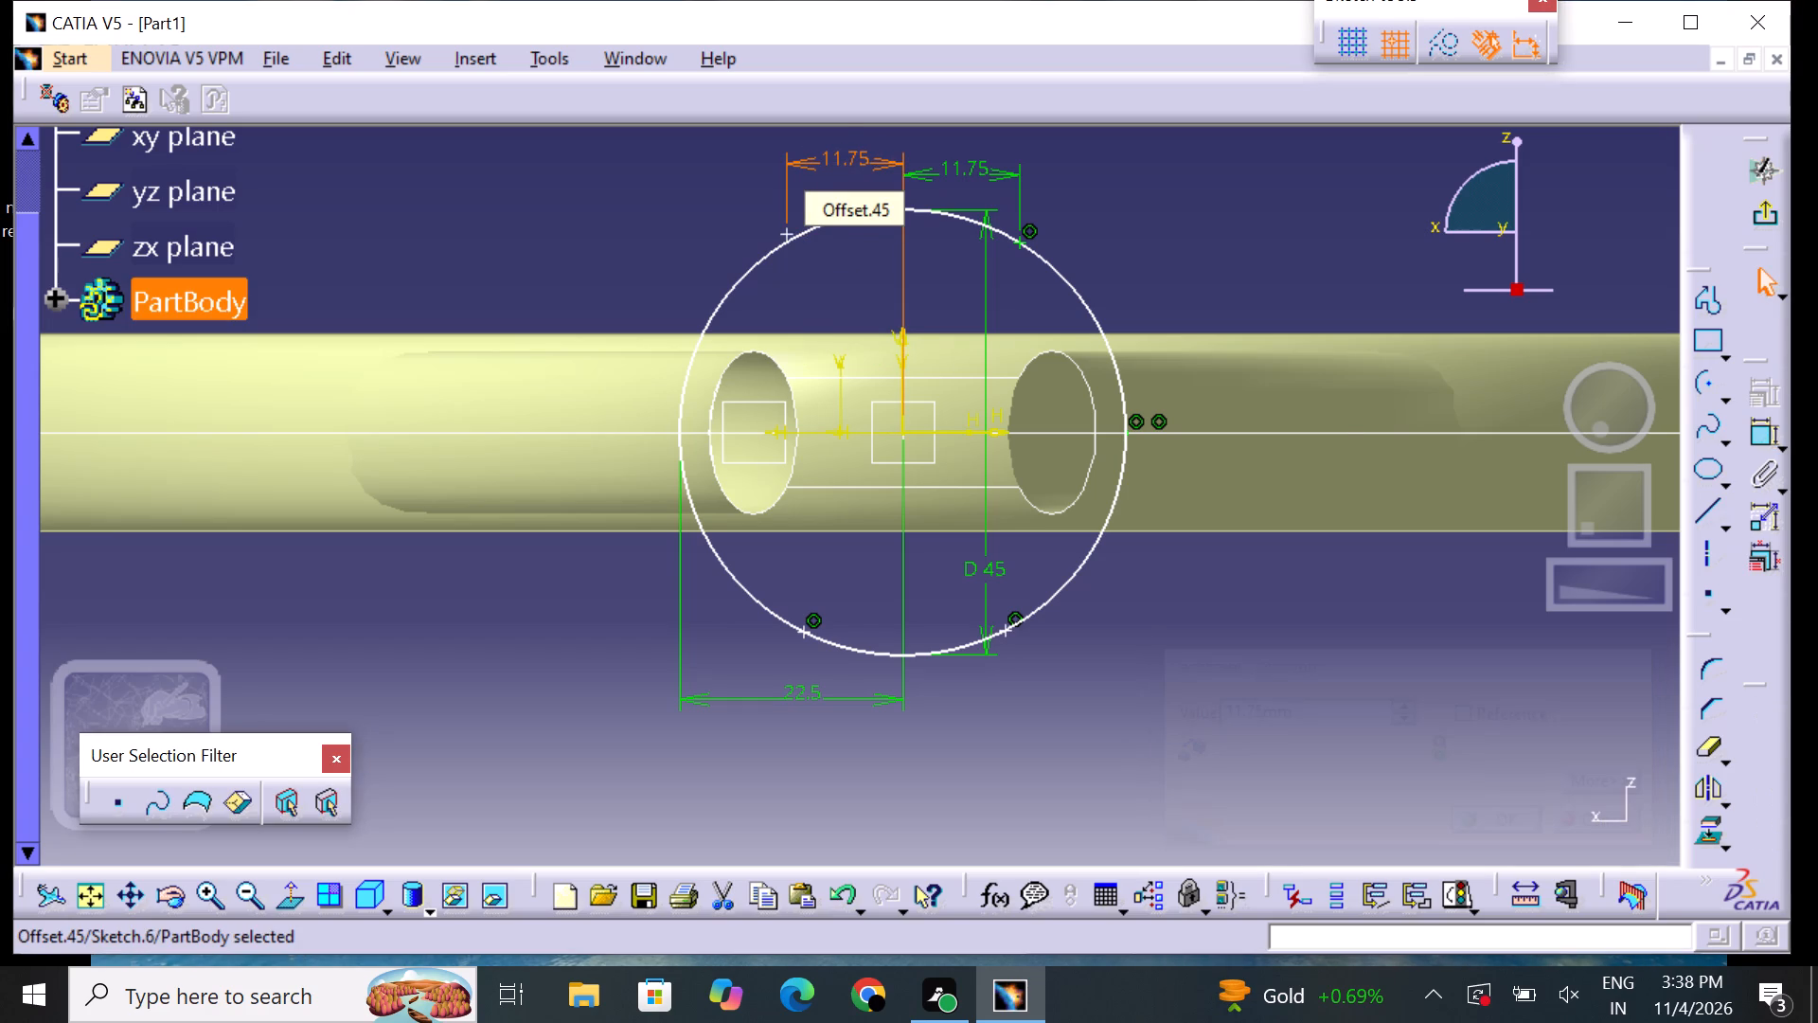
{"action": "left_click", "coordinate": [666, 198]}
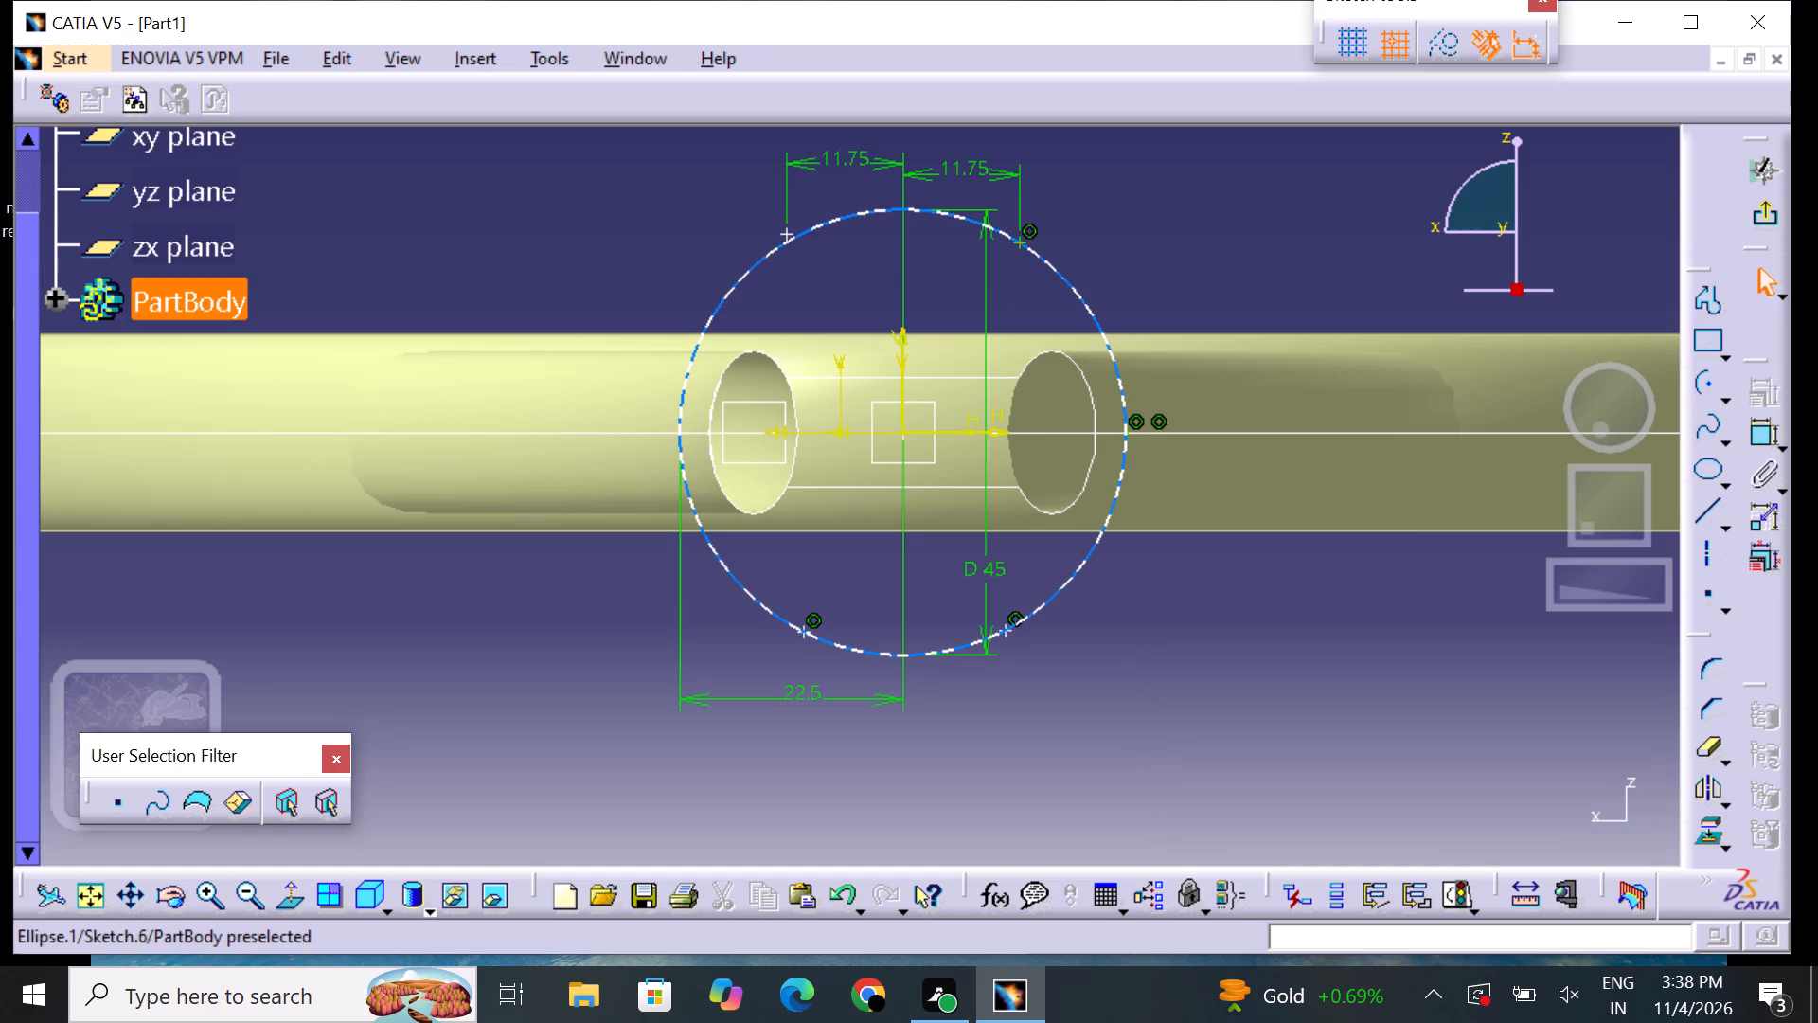
Delete the upper-left quadrant point that is not attached to the ellipse.
{"action": "left_click_drag", "start_coordinate": [785, 229], "coordinate": [805, 260]}
{"action": "left_click", "coordinate": [805, 260]}
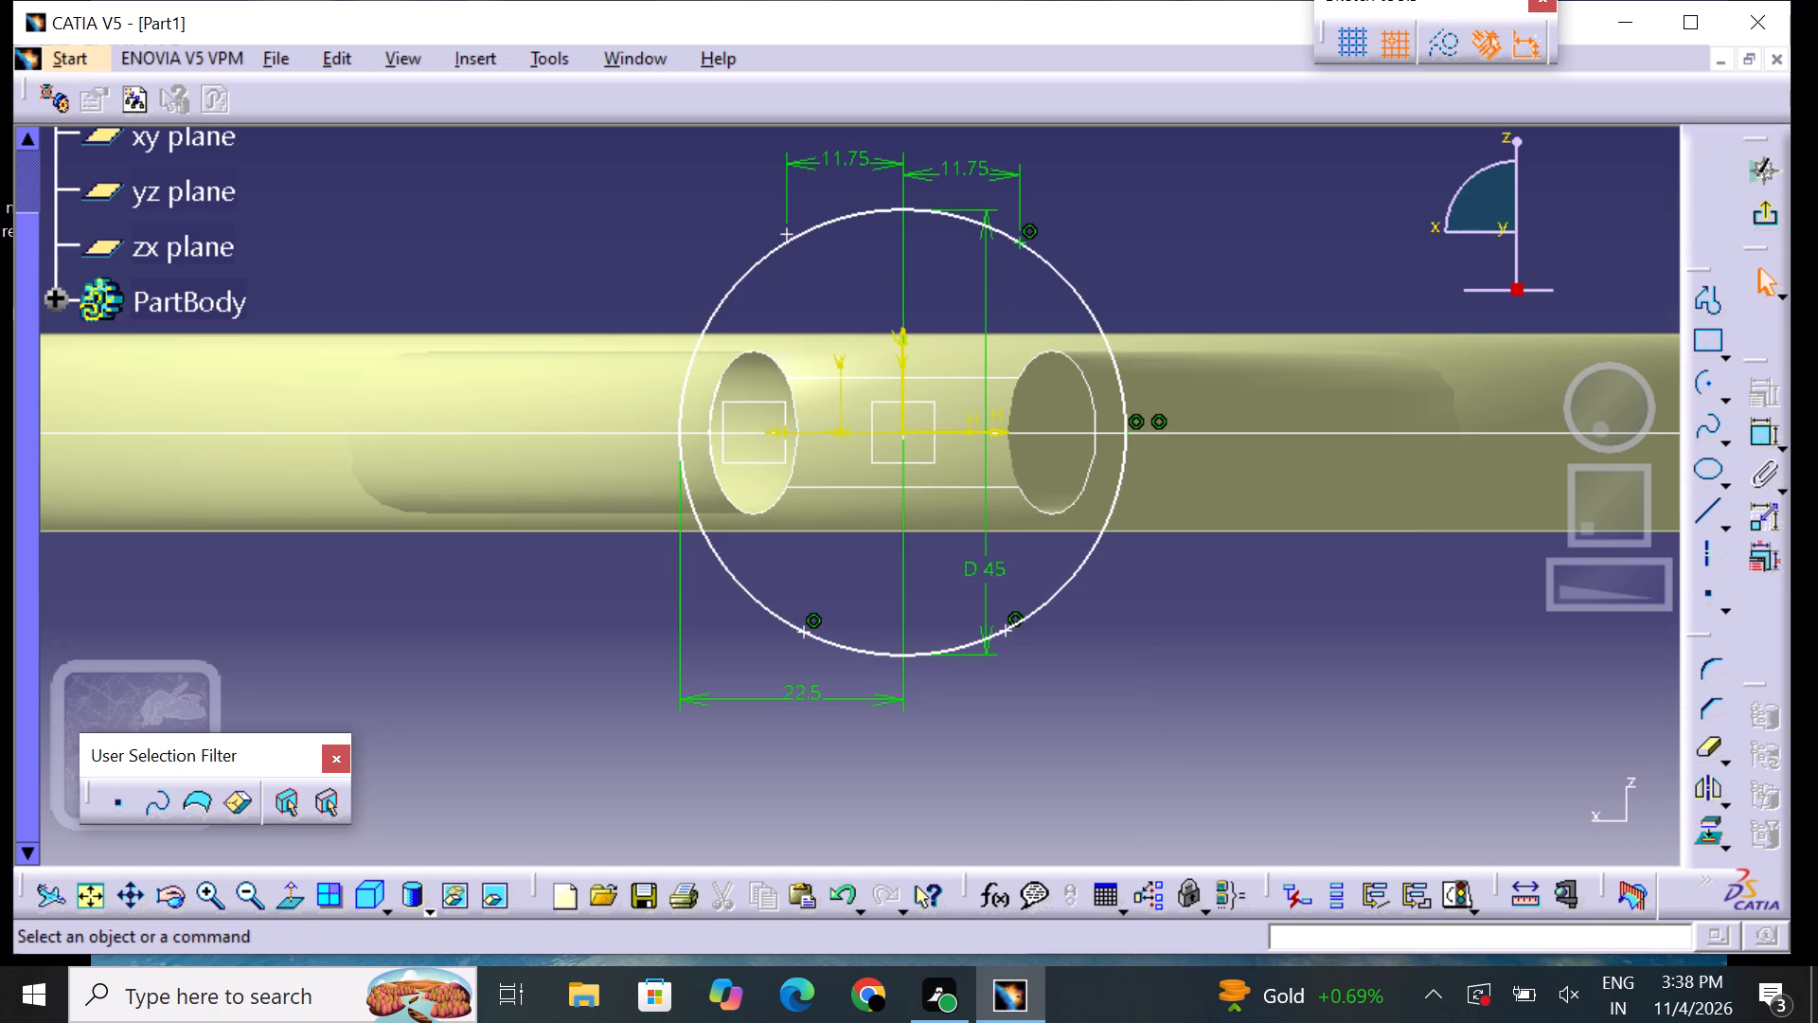
{"action": "left_click", "coordinate": [788, 231]}
{"action": "right_click", "coordinate": [787, 230]}
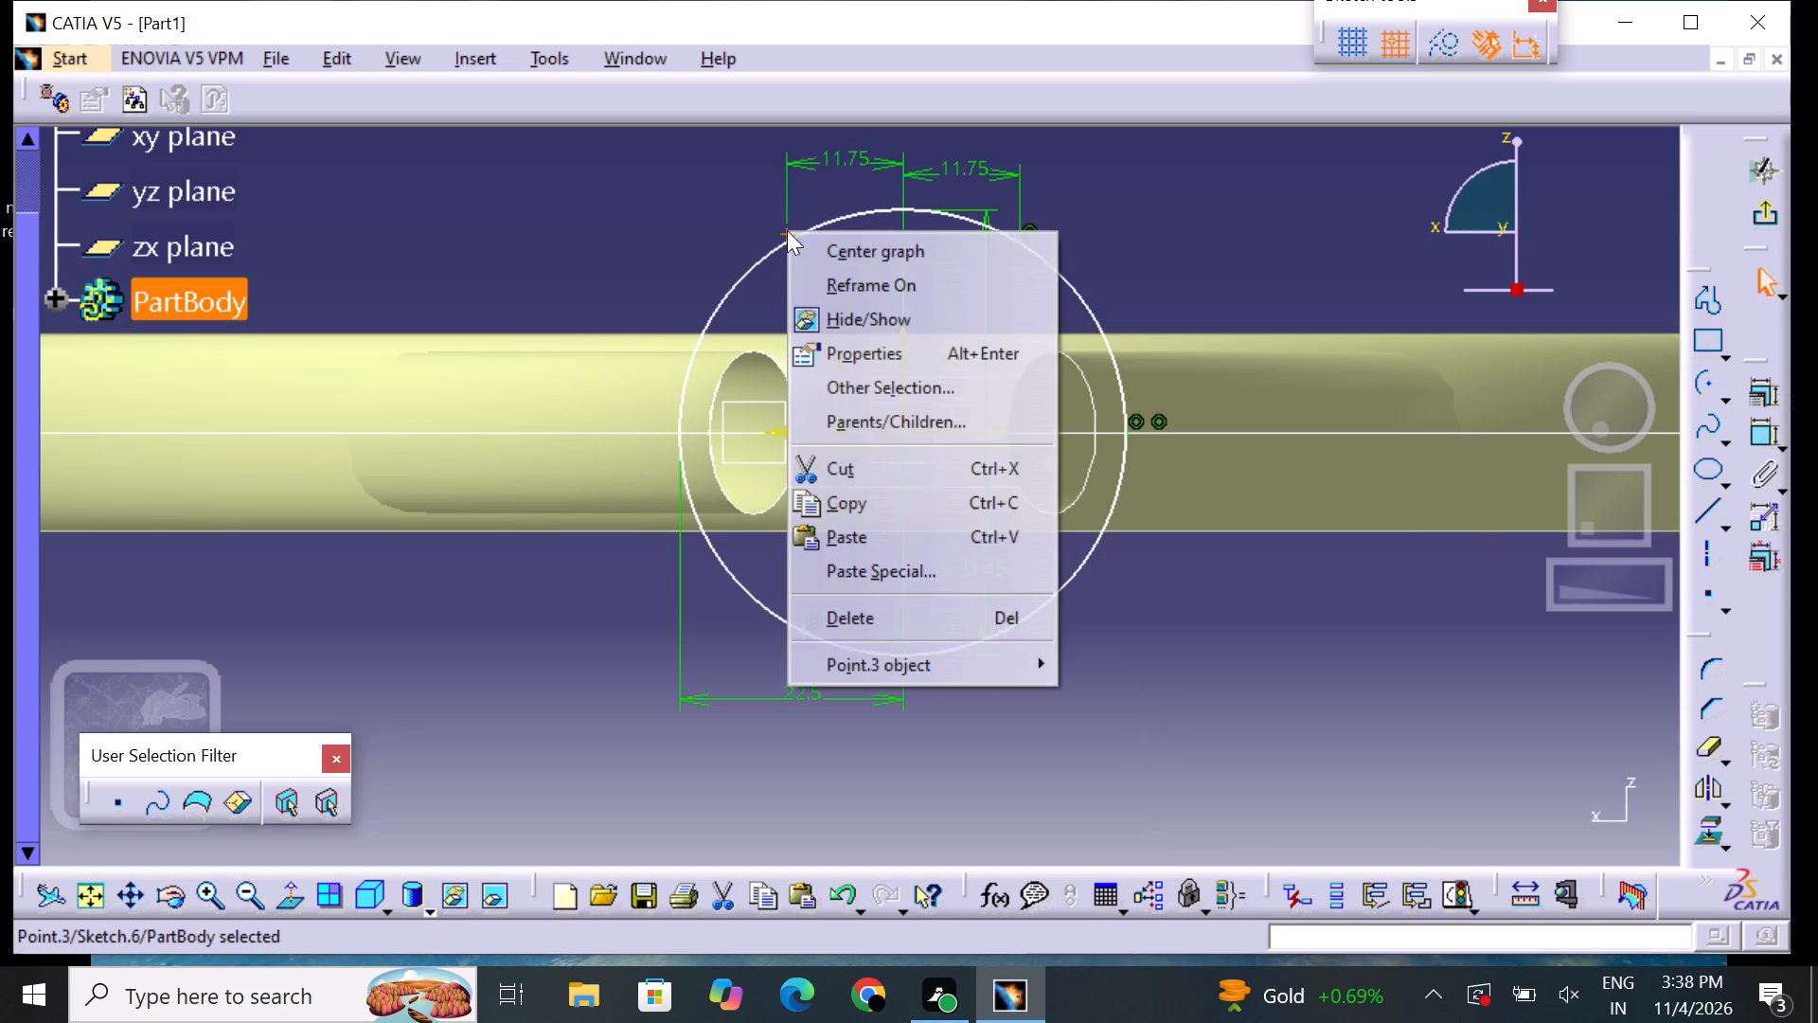
{"action": "left_click", "coordinate": [871, 619]}
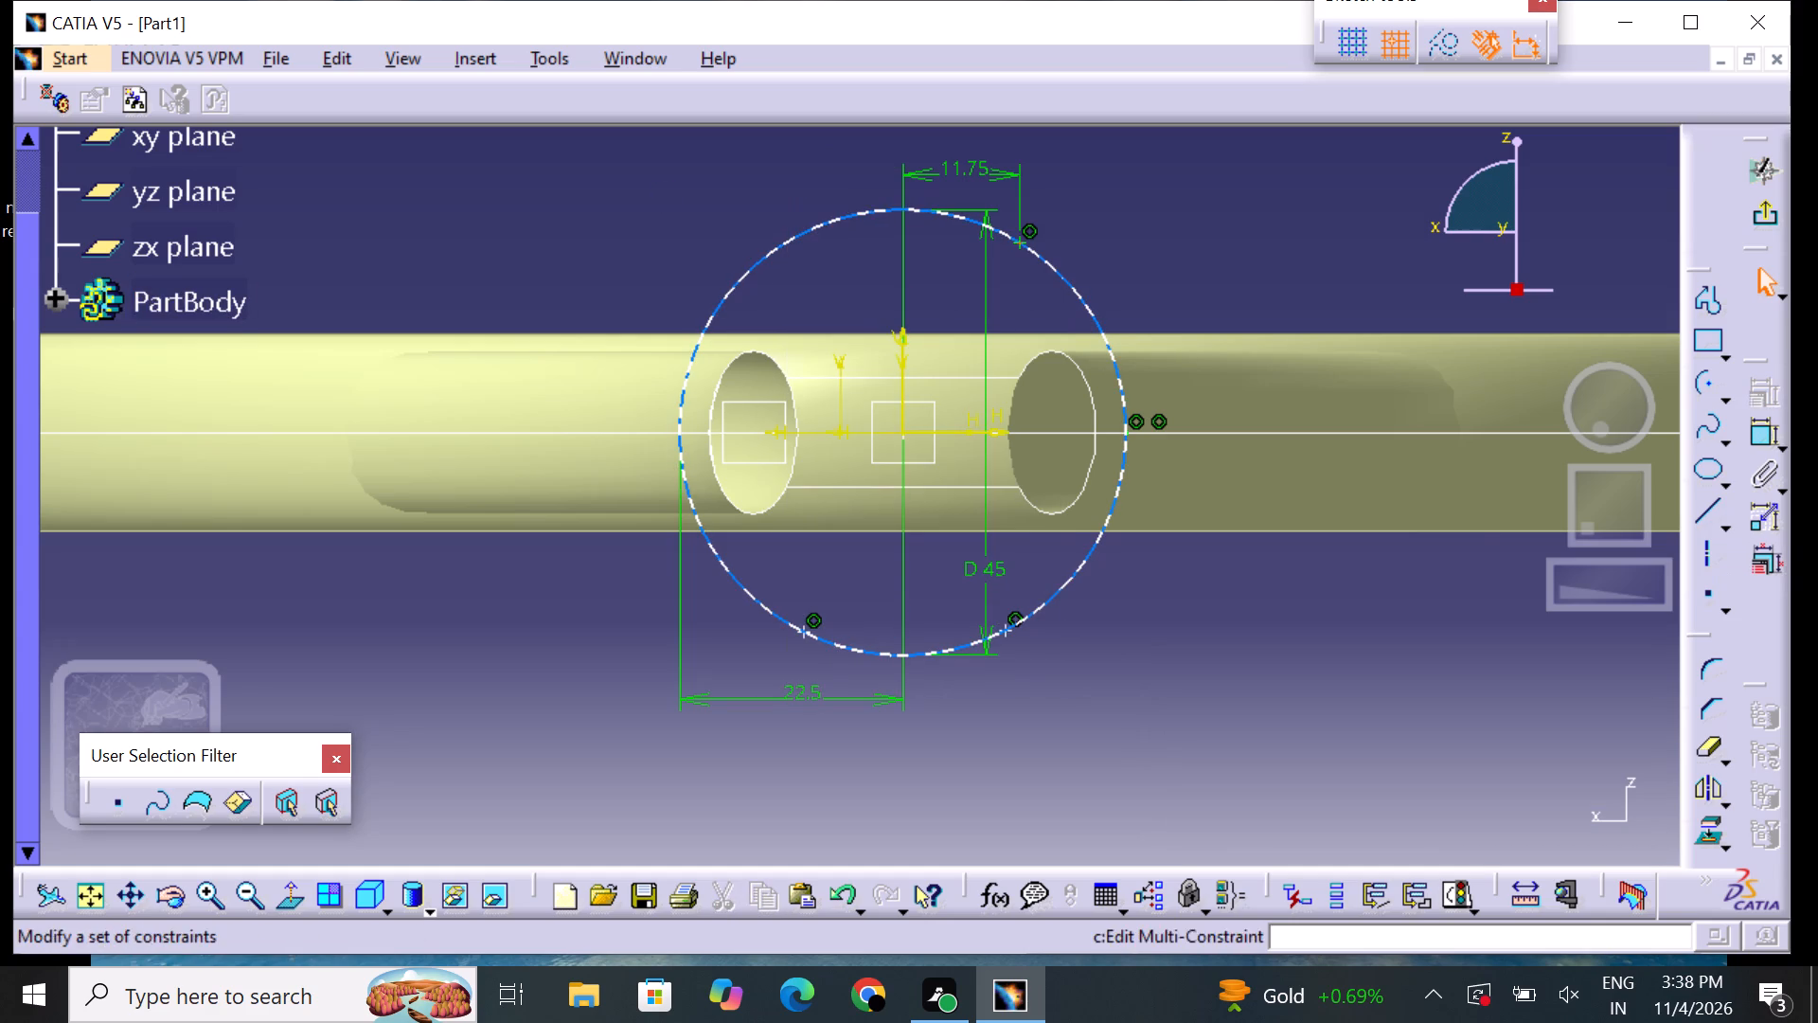
Place a new point in the ellipse's upper-left quadrant at about -10 mm horizontally and 20 mm vertically.
{"action": "left_click", "coordinate": [1699, 596]}
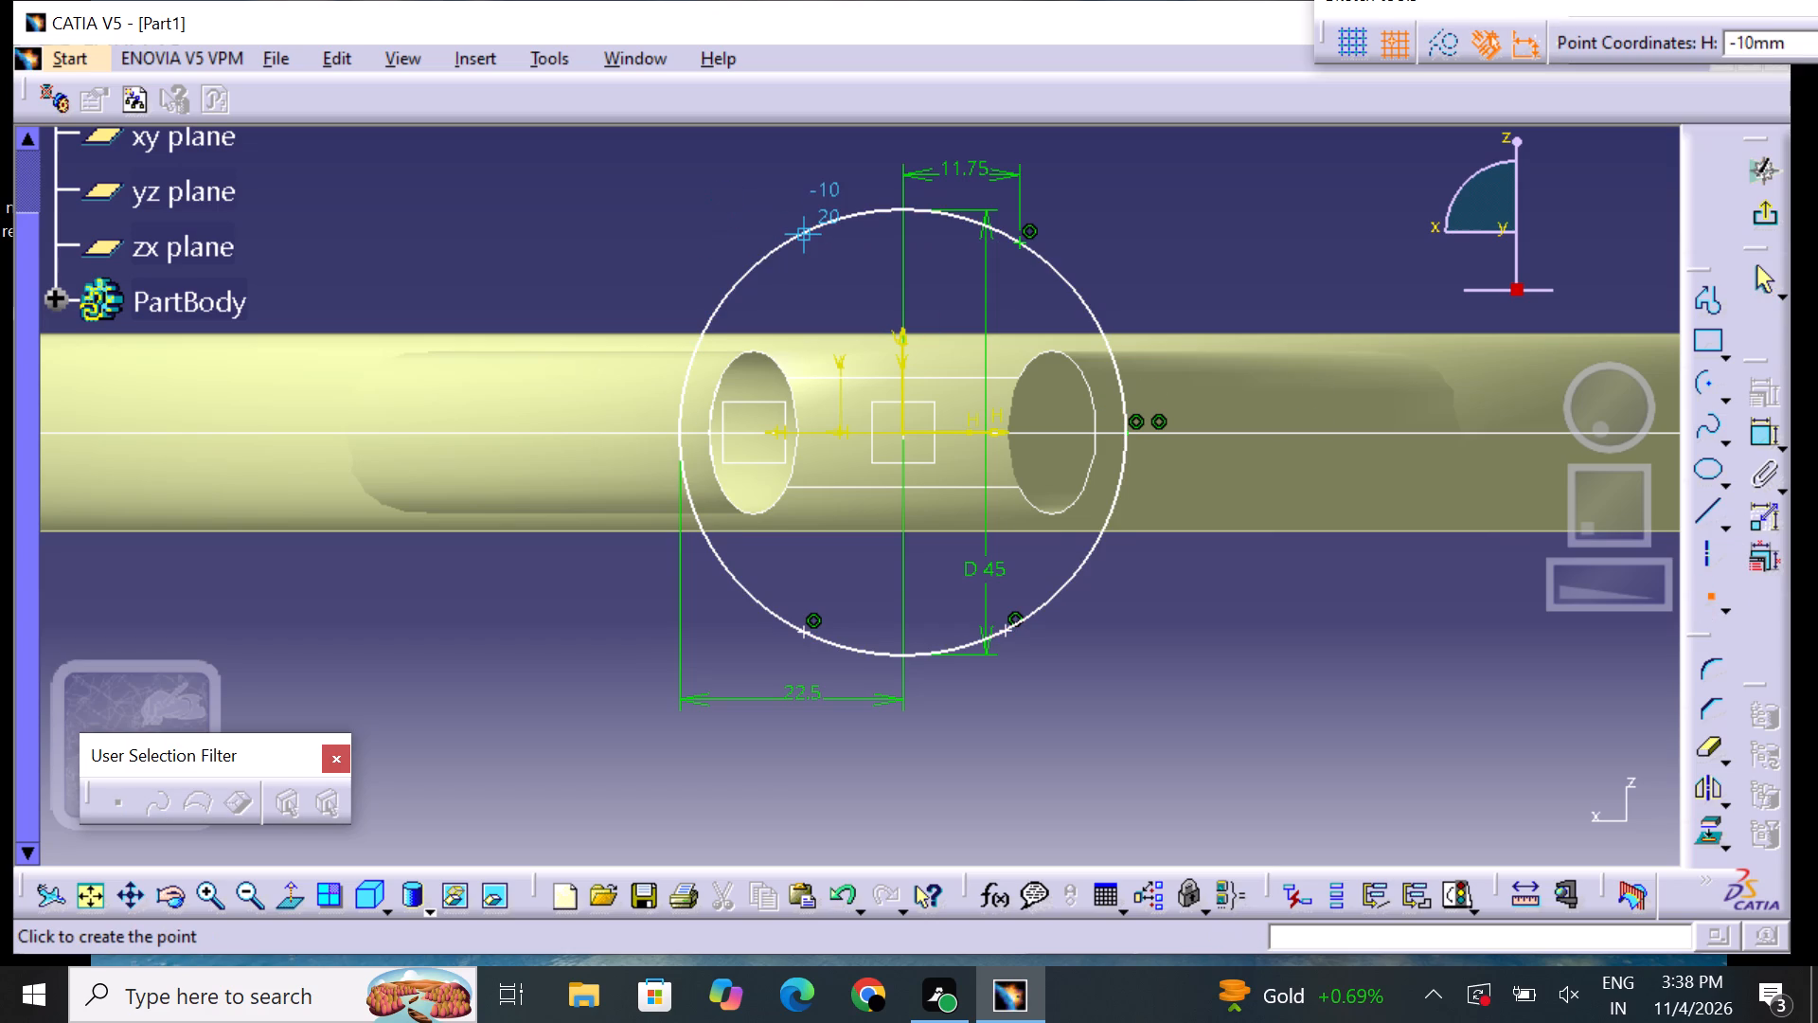
{"action": "left_click", "coordinate": [765, 270]}
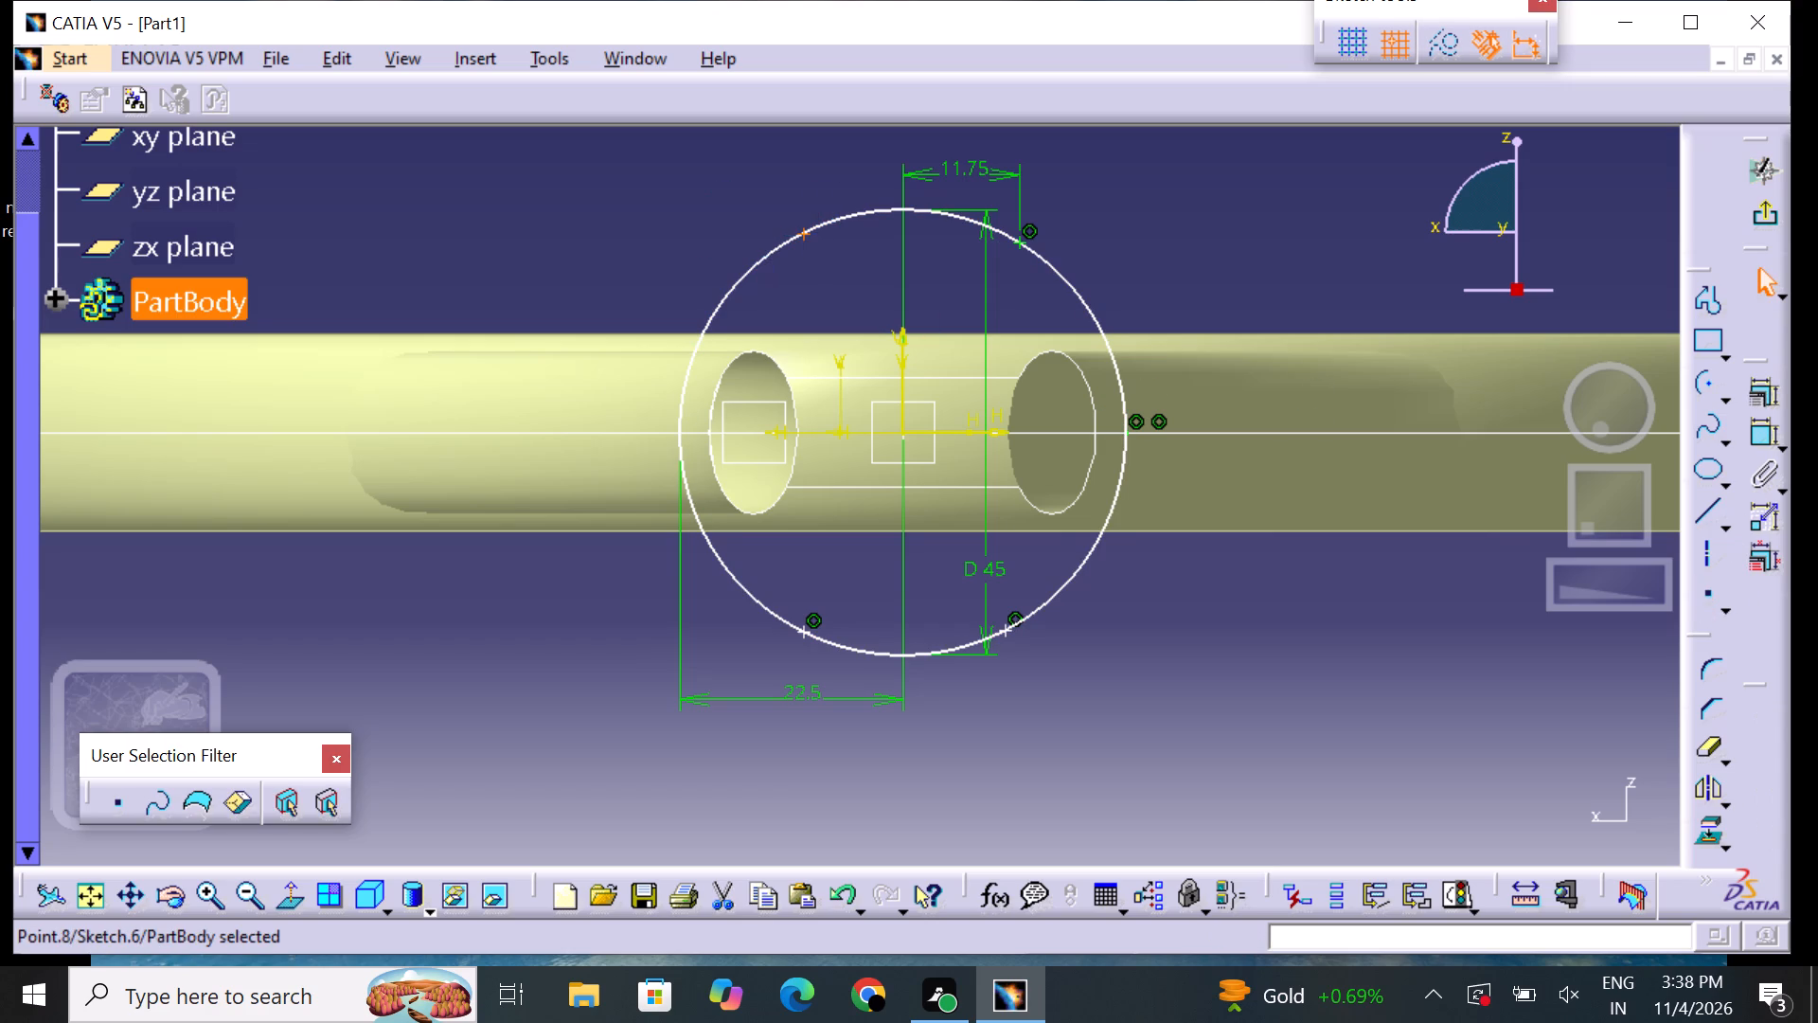
{"action": "left_click", "coordinate": [831, 273]}
Dimension the offset from the sketch's vertical axis to the new upper-left quadrant point and set it to 11.75 mm.
{"action": "left_click", "coordinate": [1761, 439]}
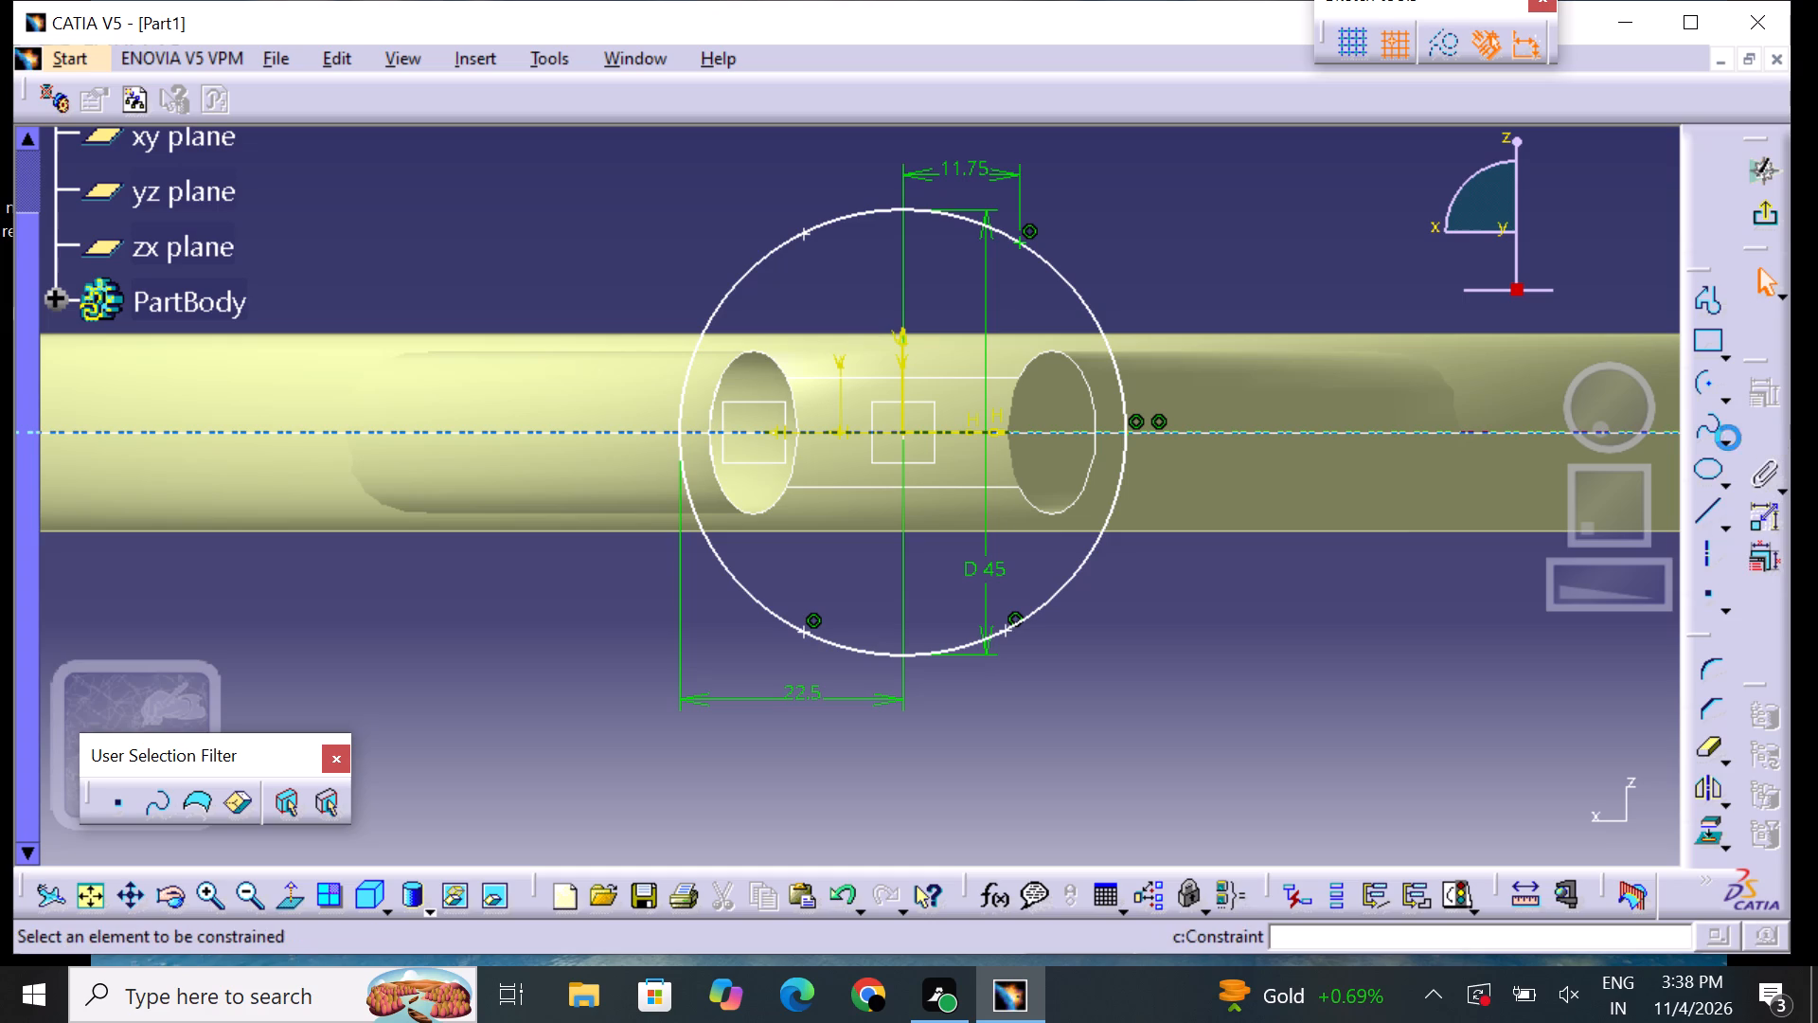
{"action": "left_click", "coordinate": [806, 230]}
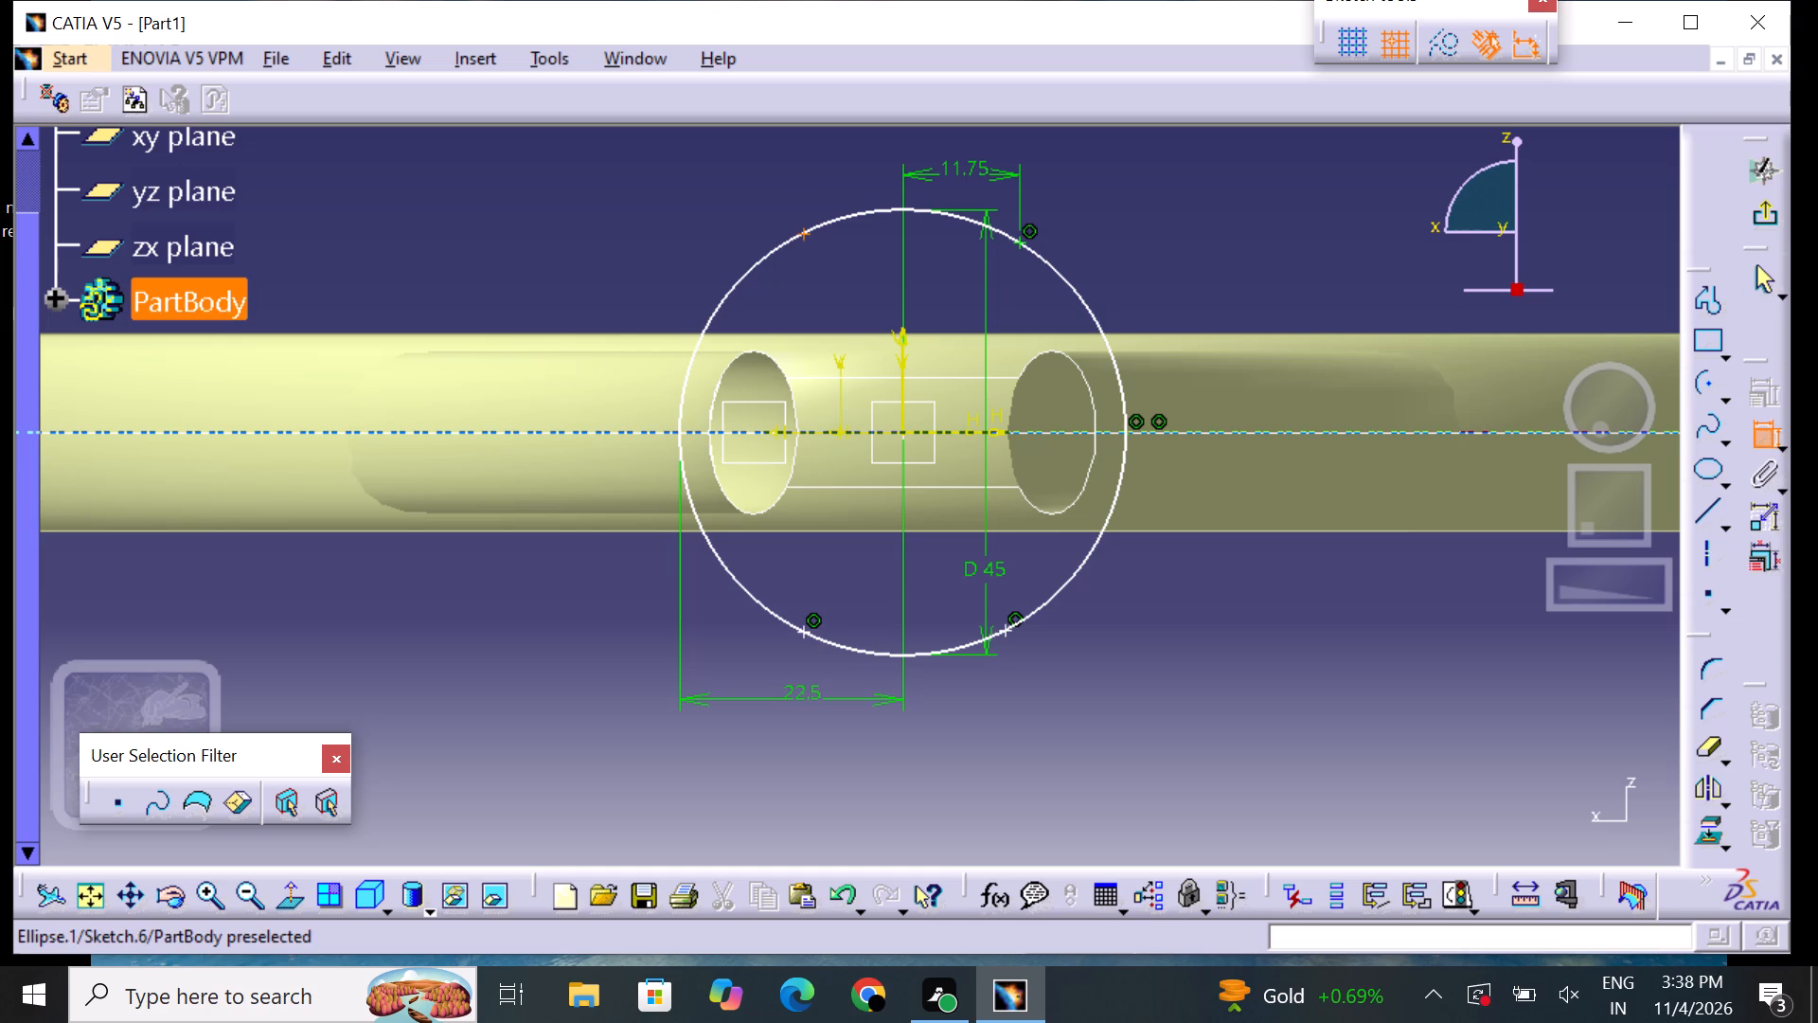
{"action": "left_click", "coordinate": [900, 348]}
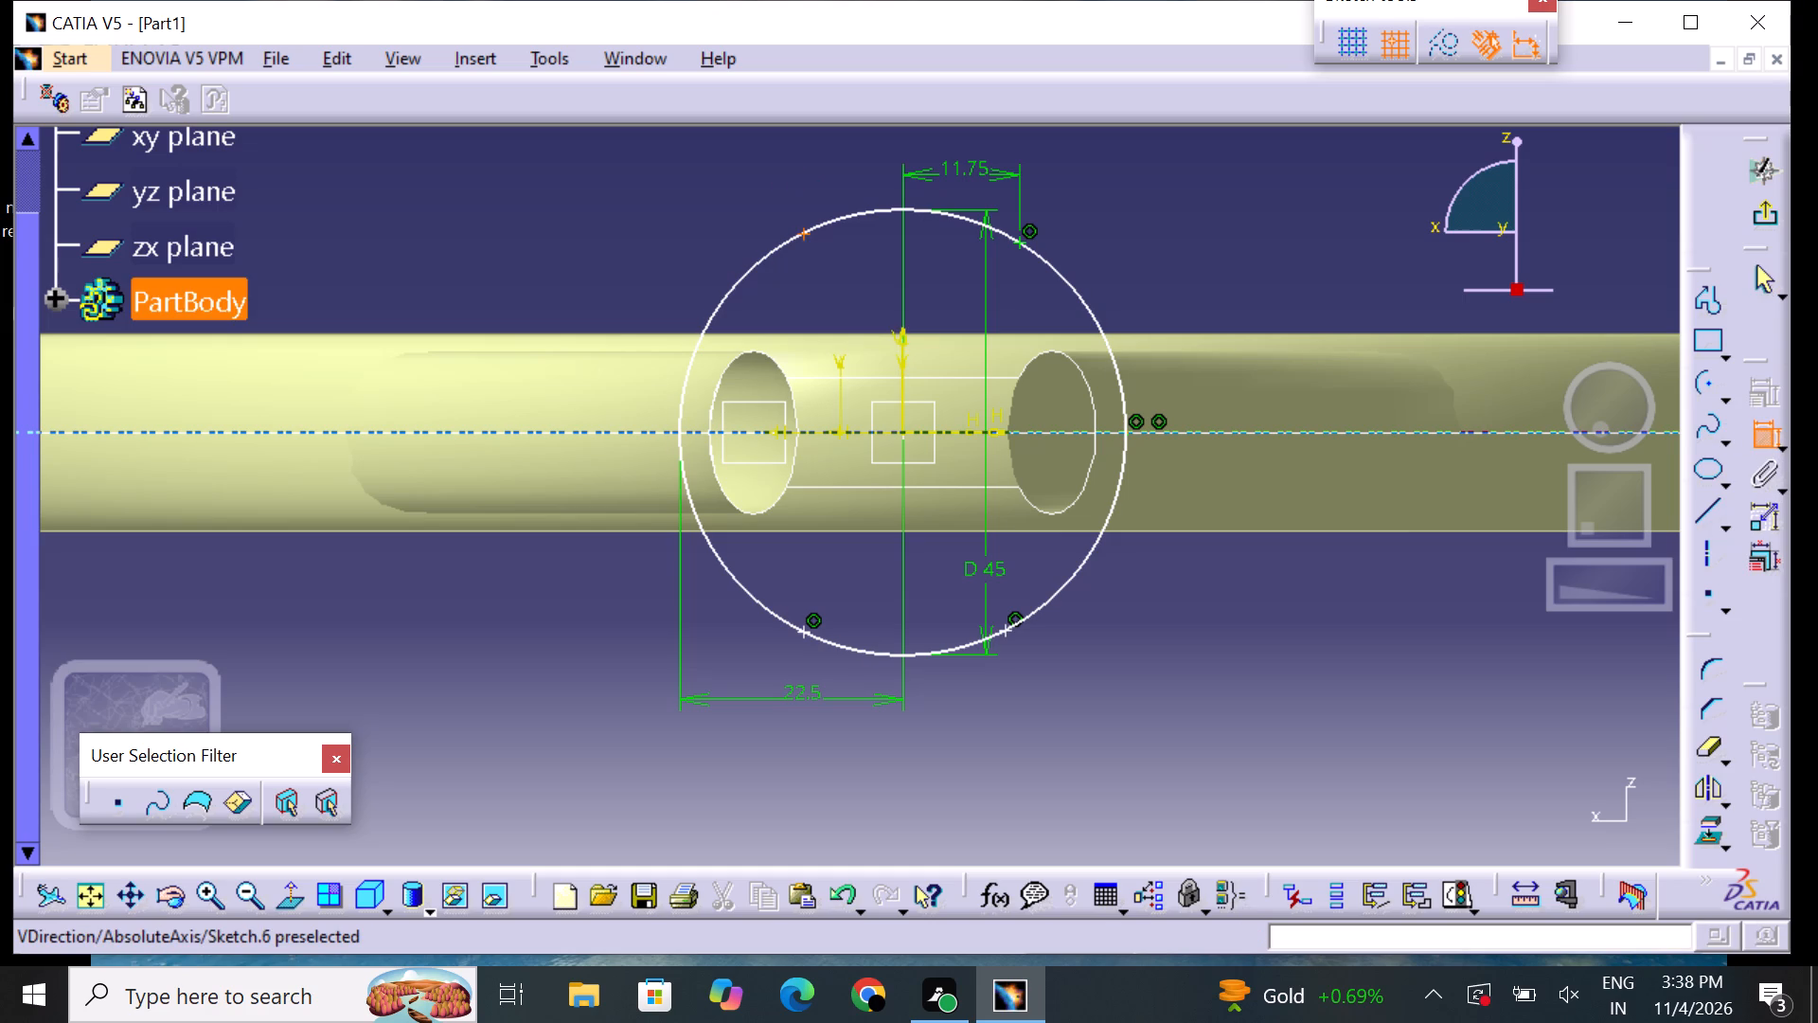
{"action": "left_click", "coordinate": [904, 360]}
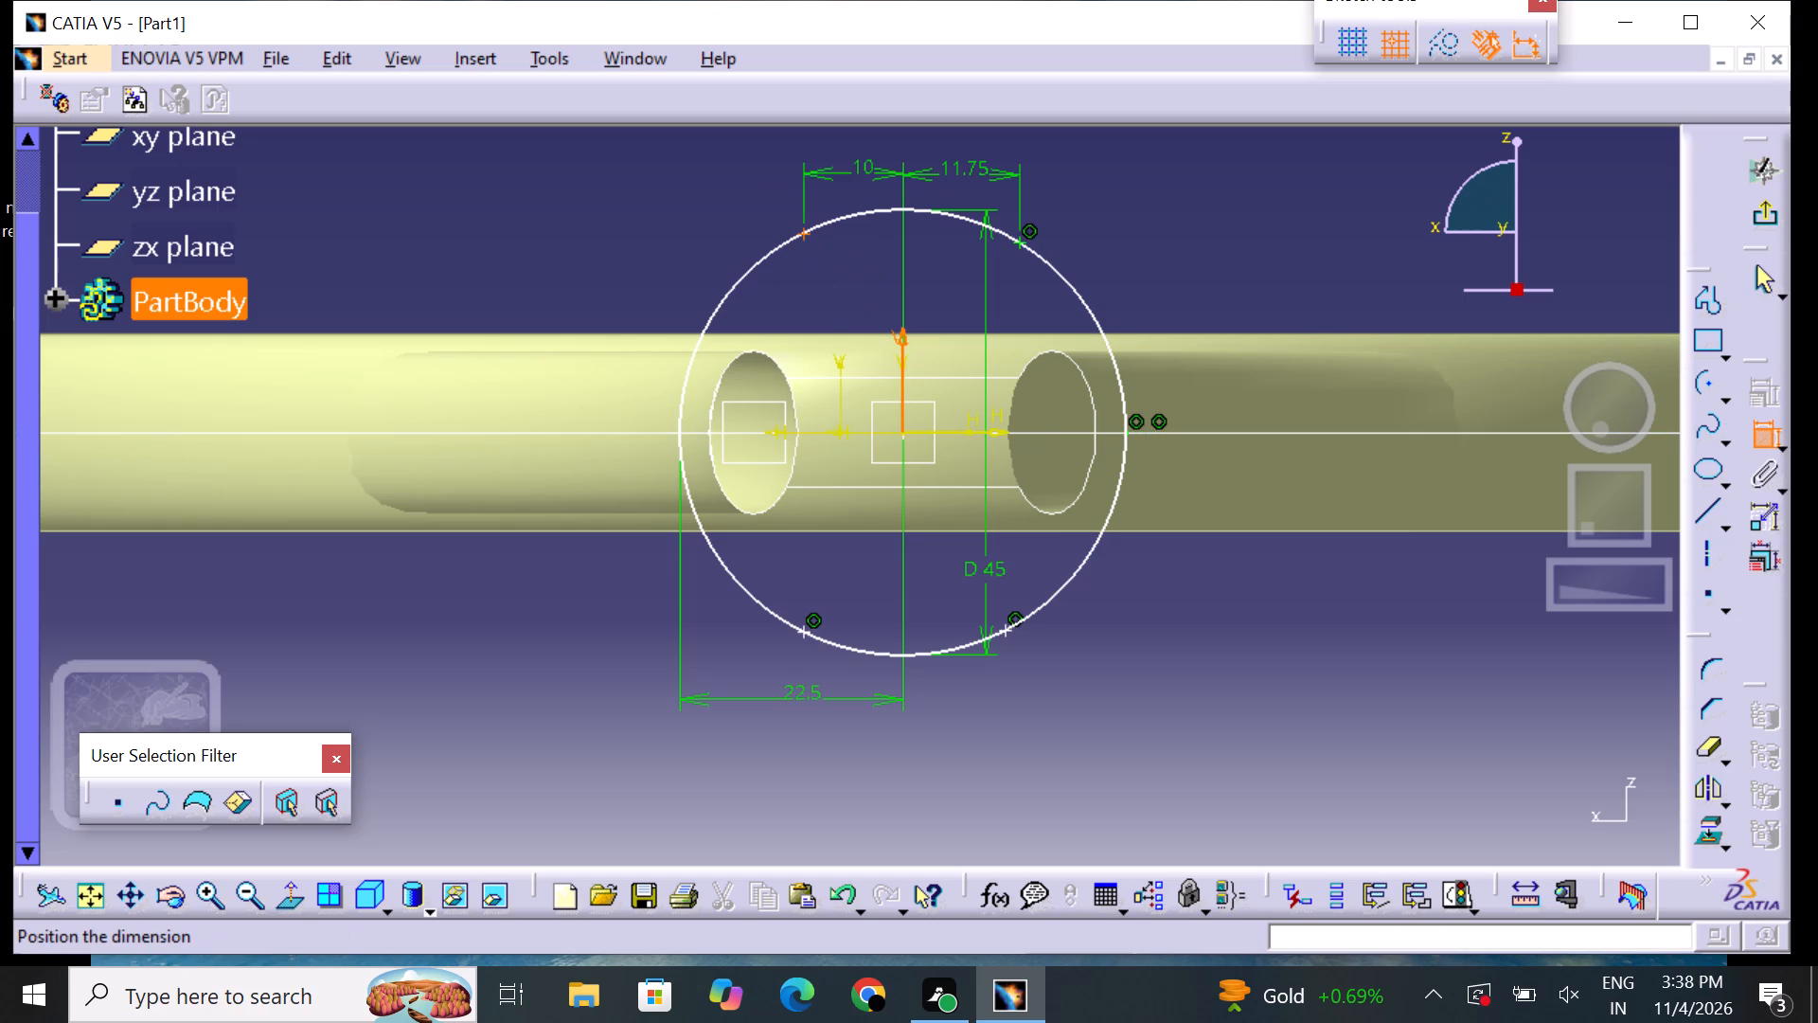
{"action": "left_click", "coordinate": [848, 176]}
{"action": "left_click", "coordinate": [851, 171]}
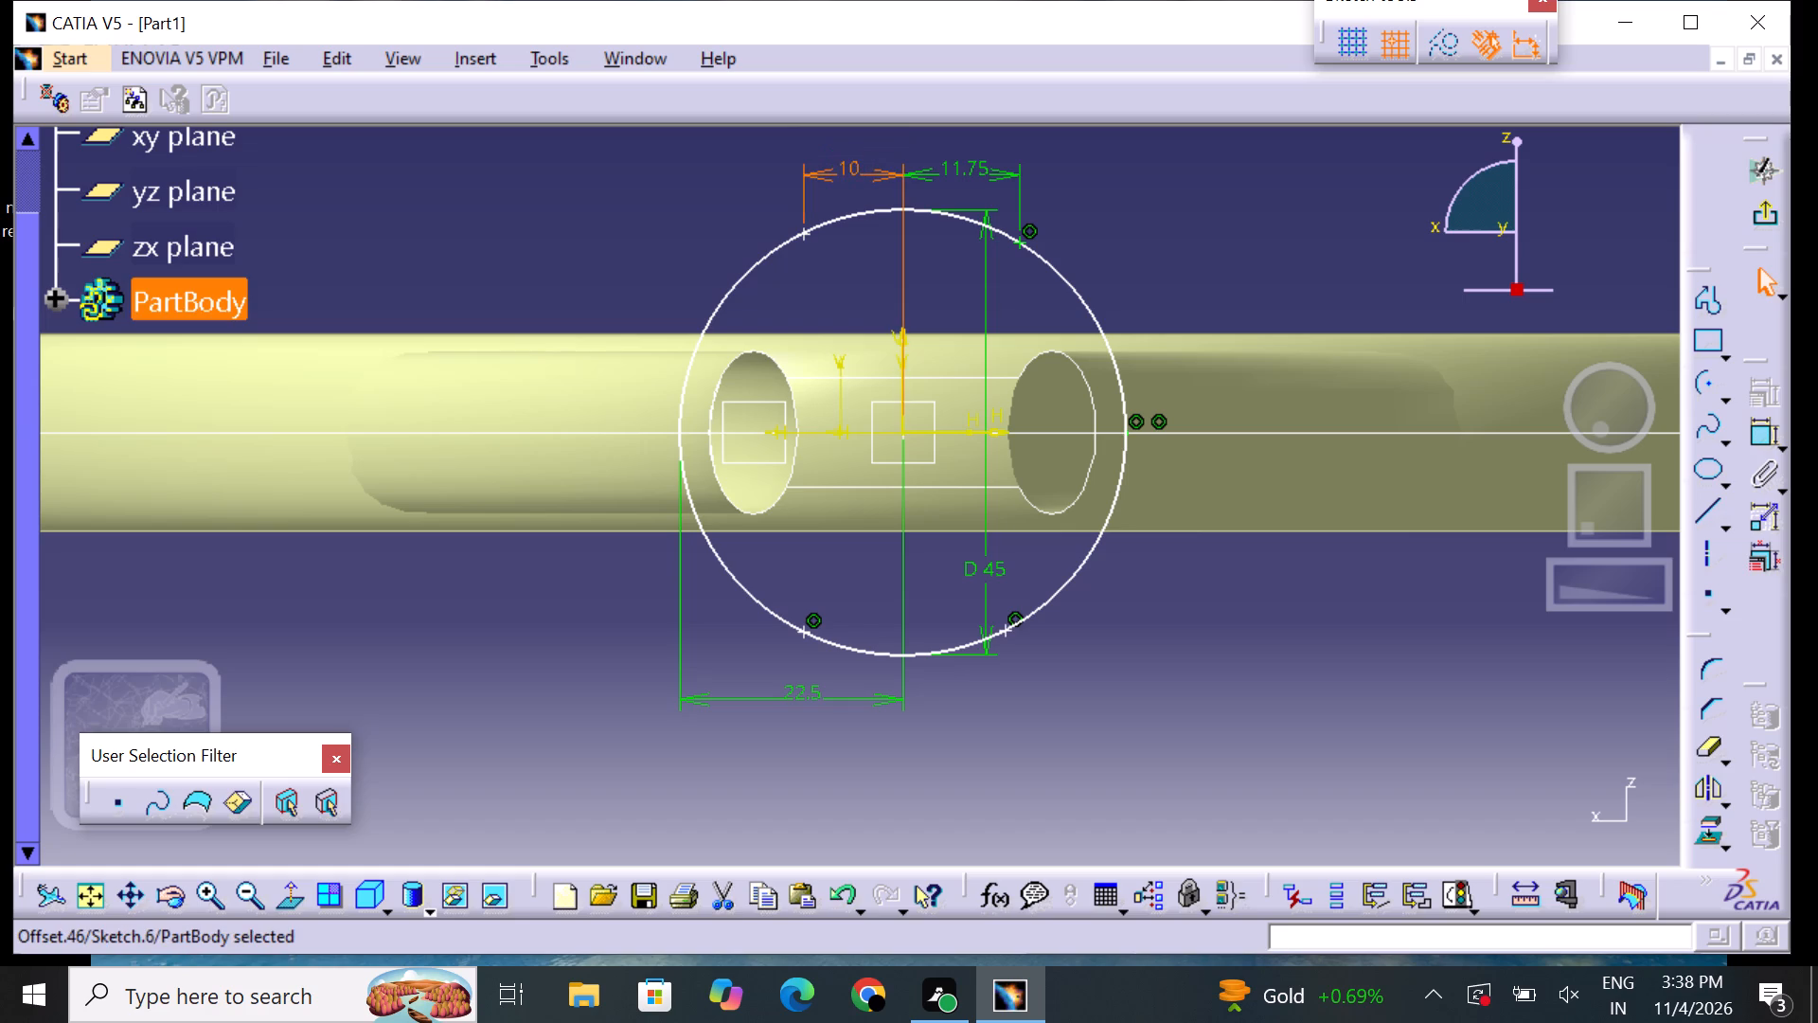
{"action": "left_click", "coordinate": [851, 171]}
{"action": "key", "text": "BackSpace"}
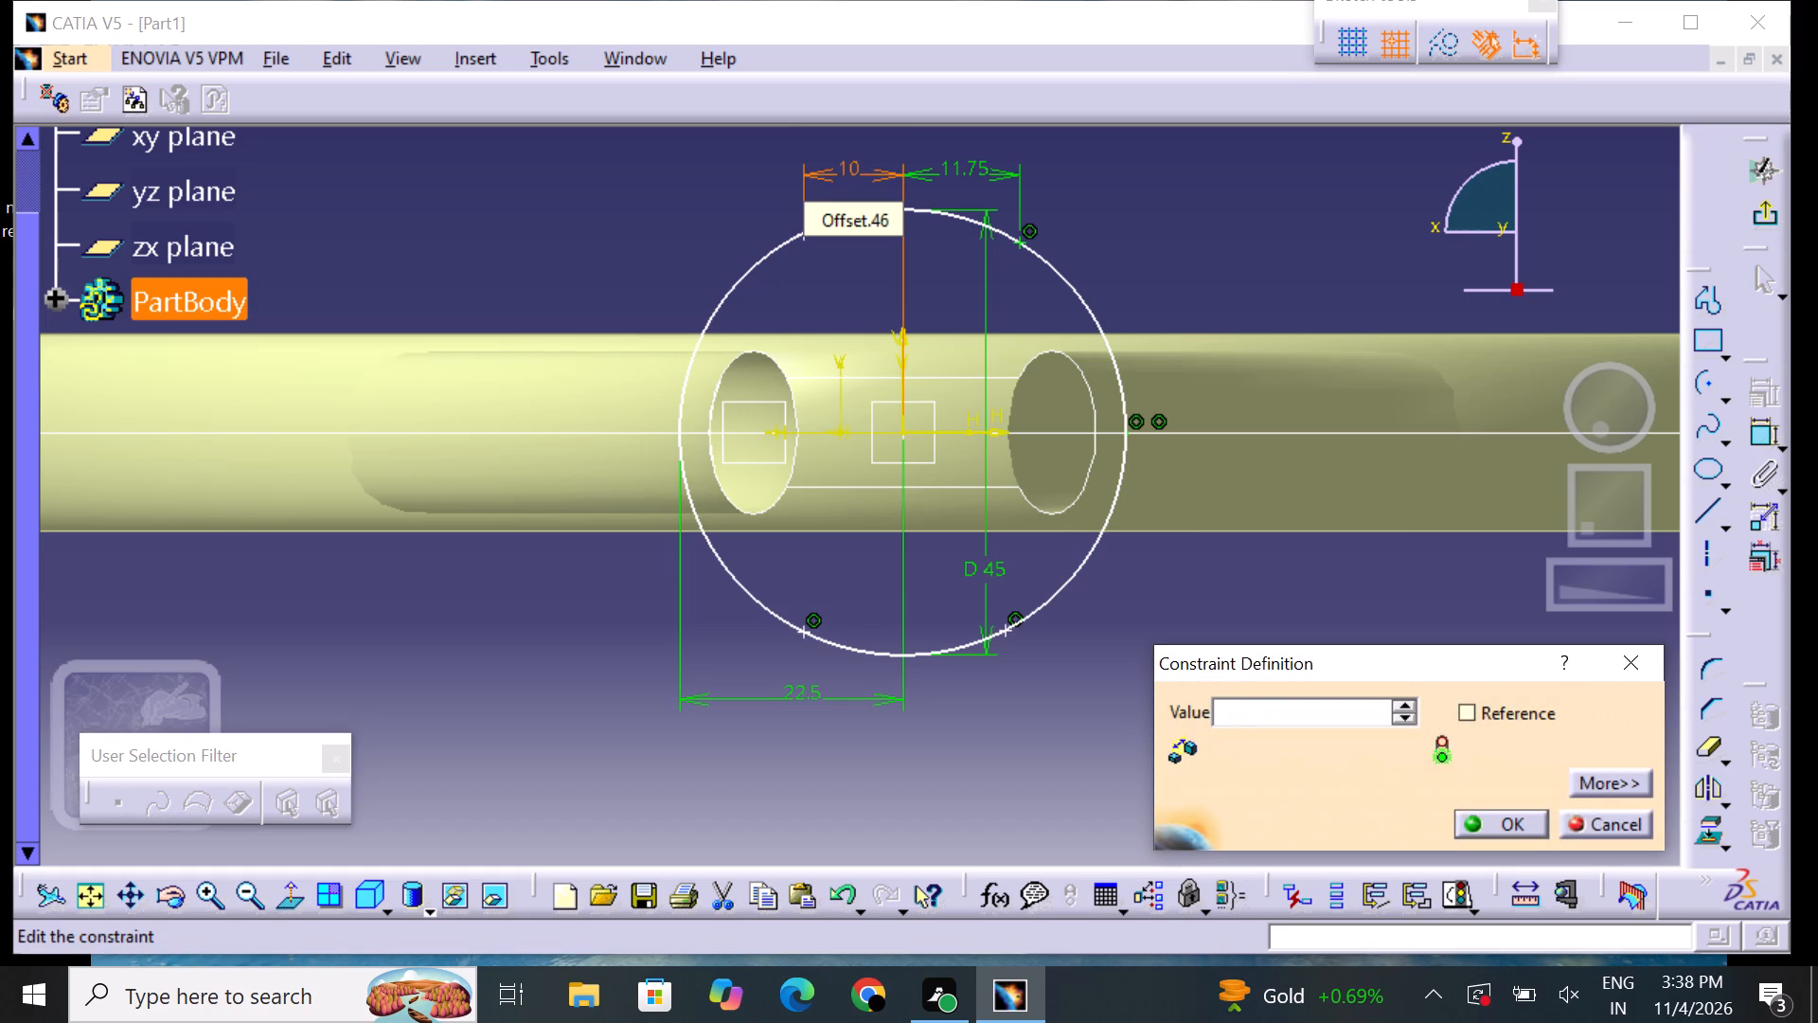
{"action": "type", "text": "11"}
{"action": "type", "text": ".75"}
{"action": "key", "text": "Return"}
{"action": "left_click", "coordinate": [731, 231]}
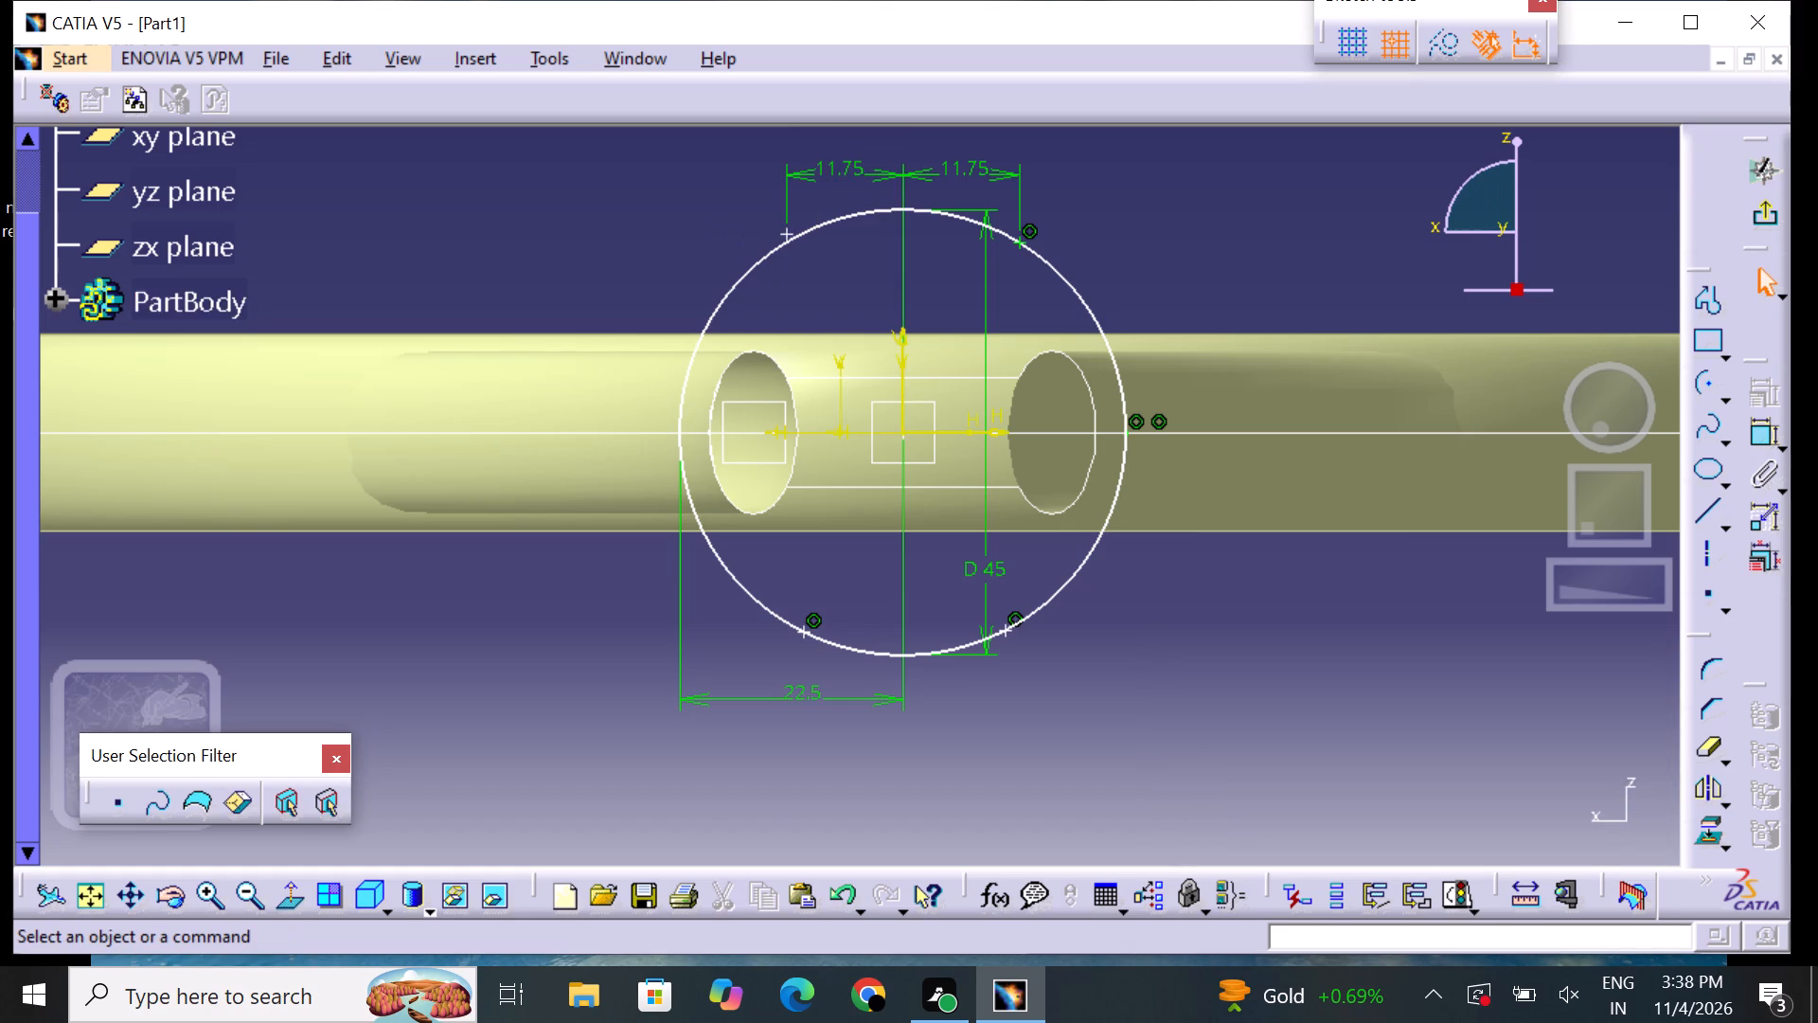
Apply a coincidence constraint between the upper-left quadrant point and the ellipse.
{"action": "left_click", "coordinate": [785, 233]}
{"action": "right_click", "coordinate": [785, 232]}
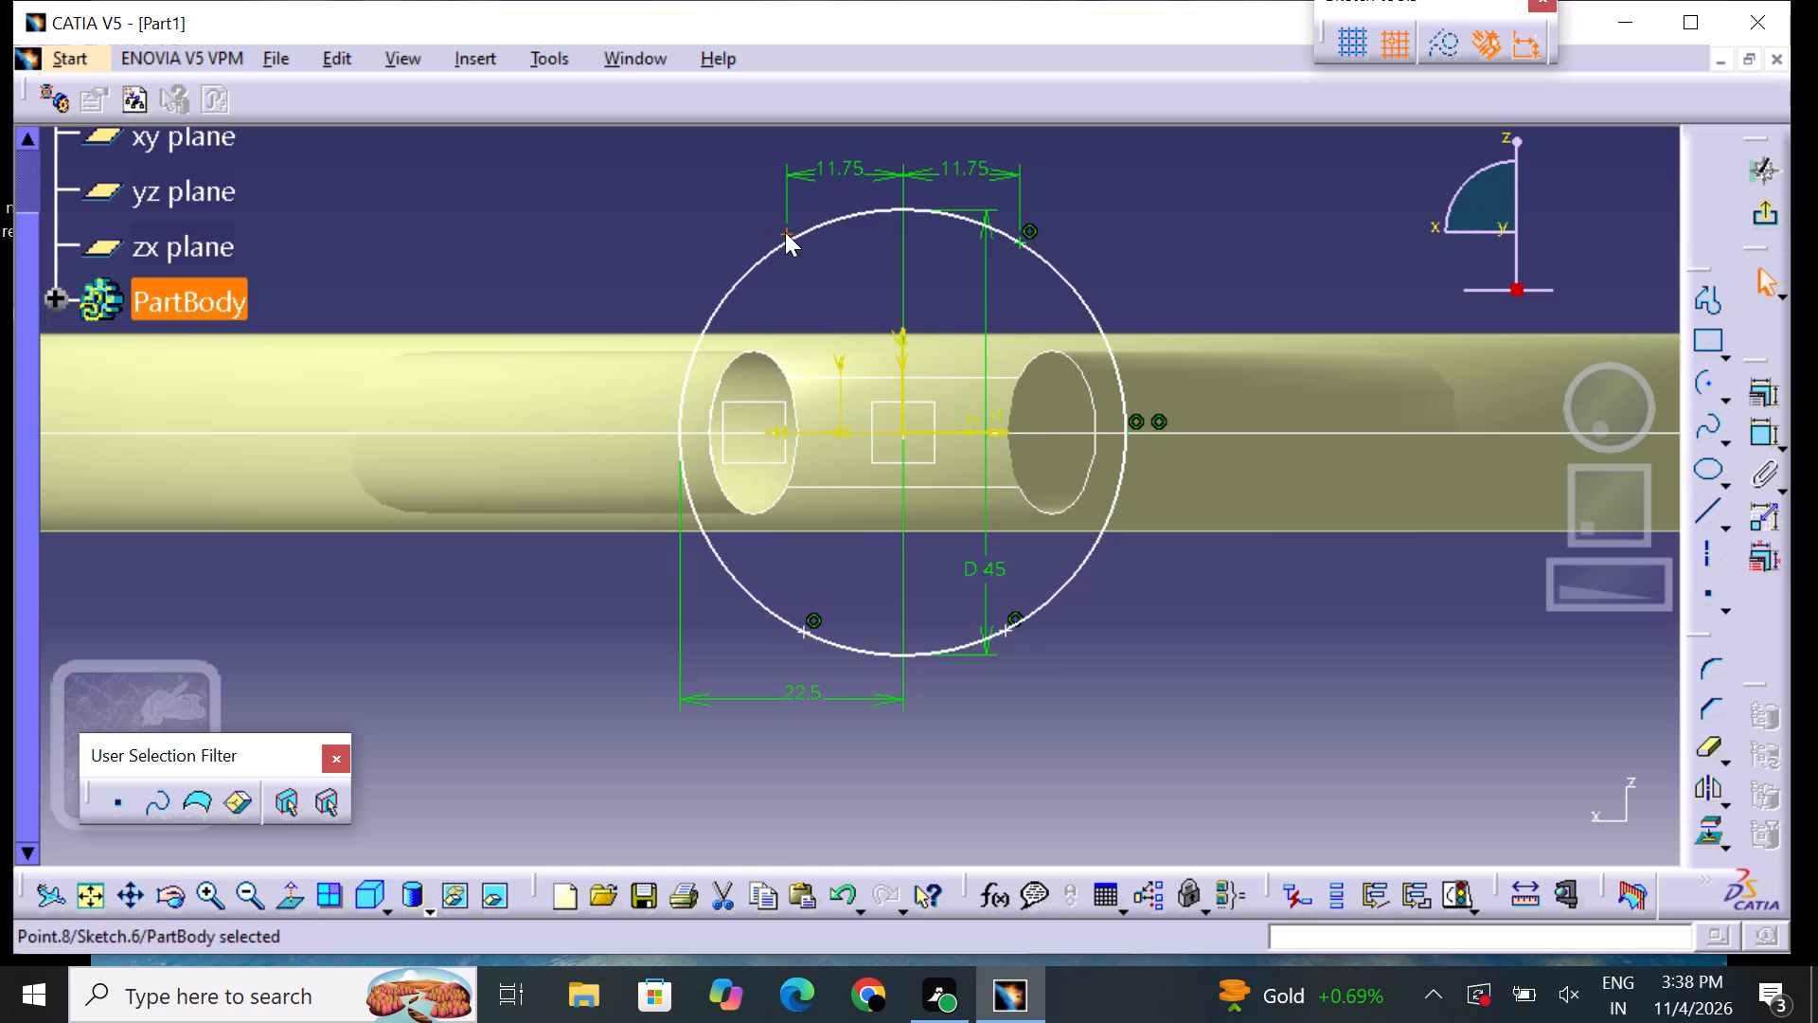
{"action": "left_click_drag", "start_coordinate": [1061, 735], "coordinate": [1057, 718]}
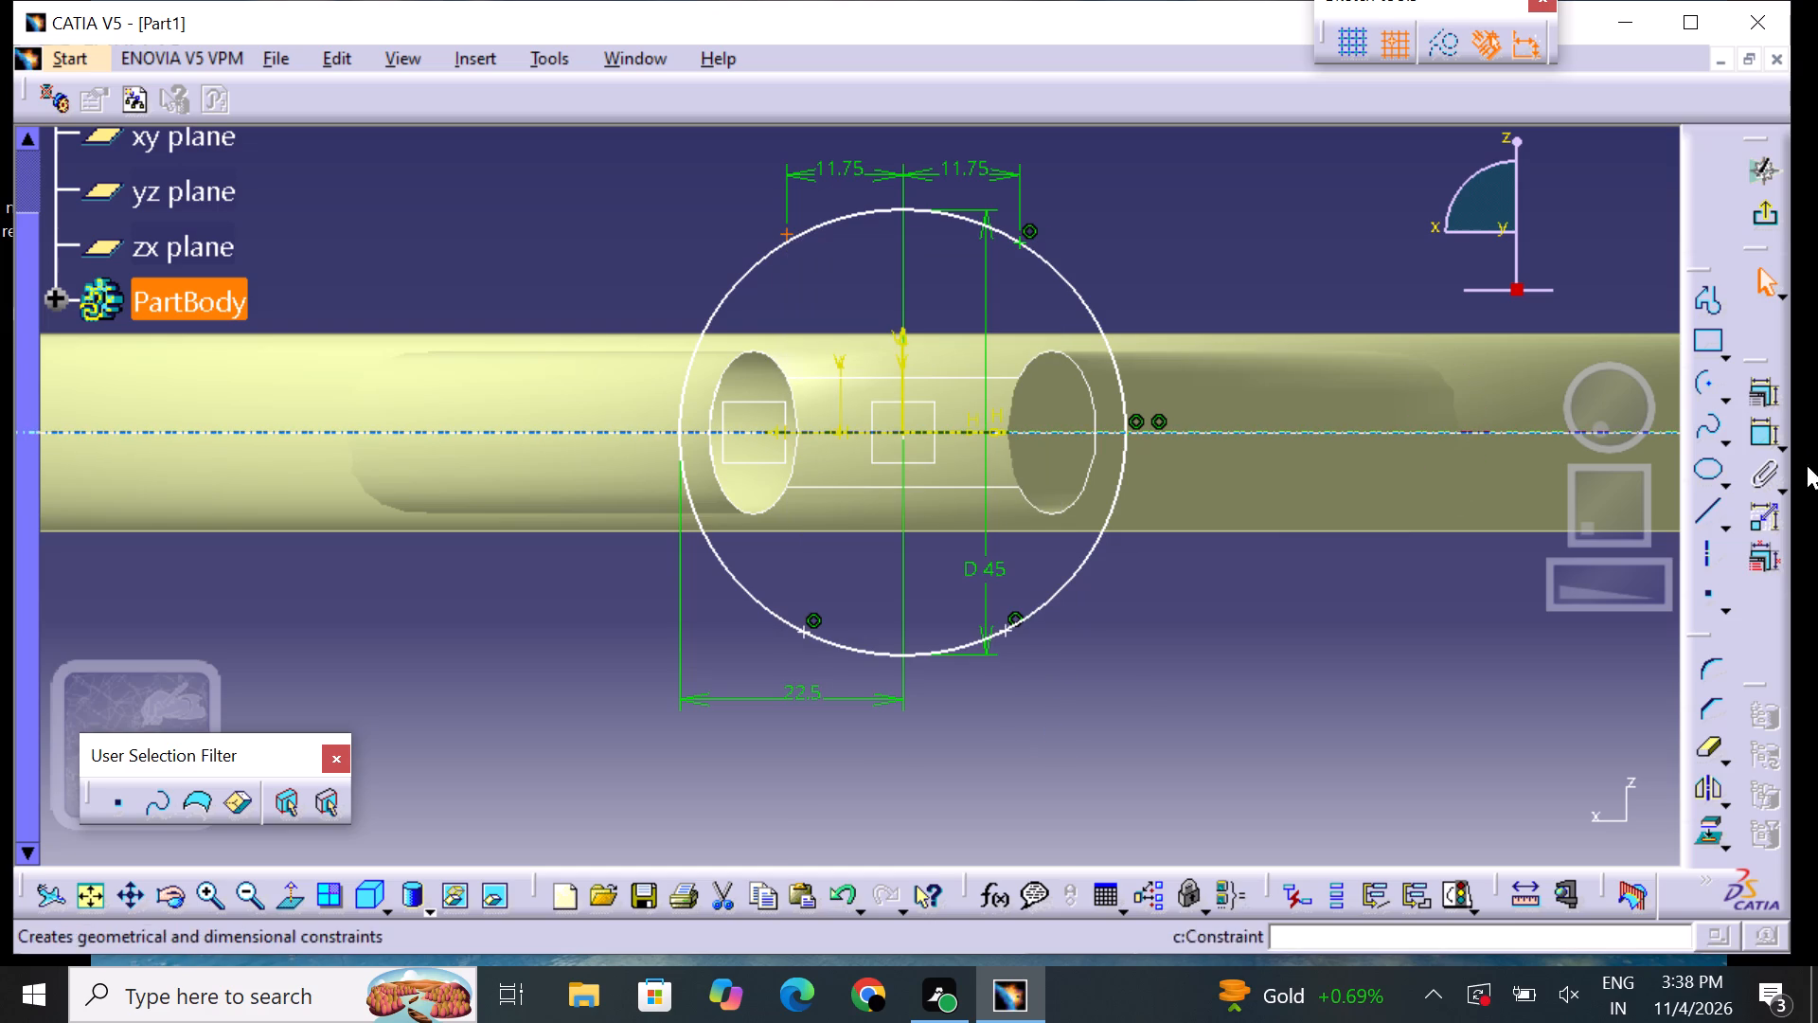
{"action": "left_click", "coordinate": [1768, 441]}
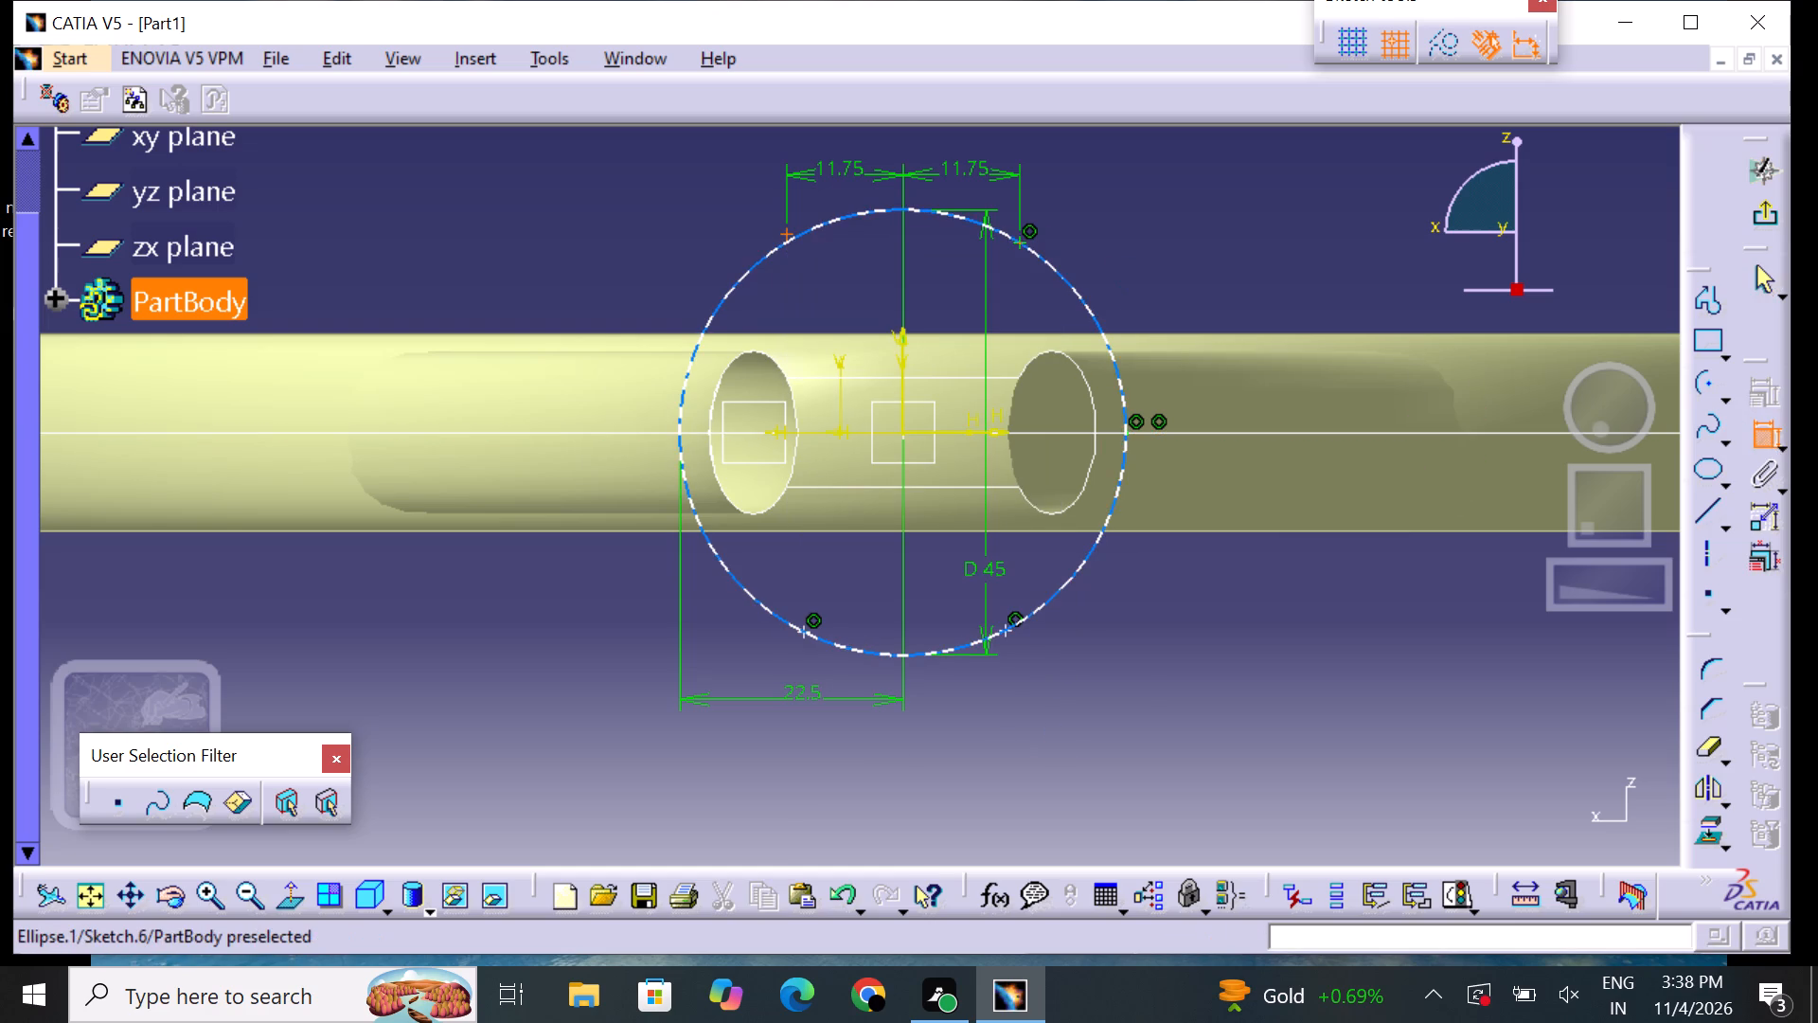
{"action": "left_click", "coordinate": [807, 231]}
{"action": "right_click", "coordinate": [792, 235]}
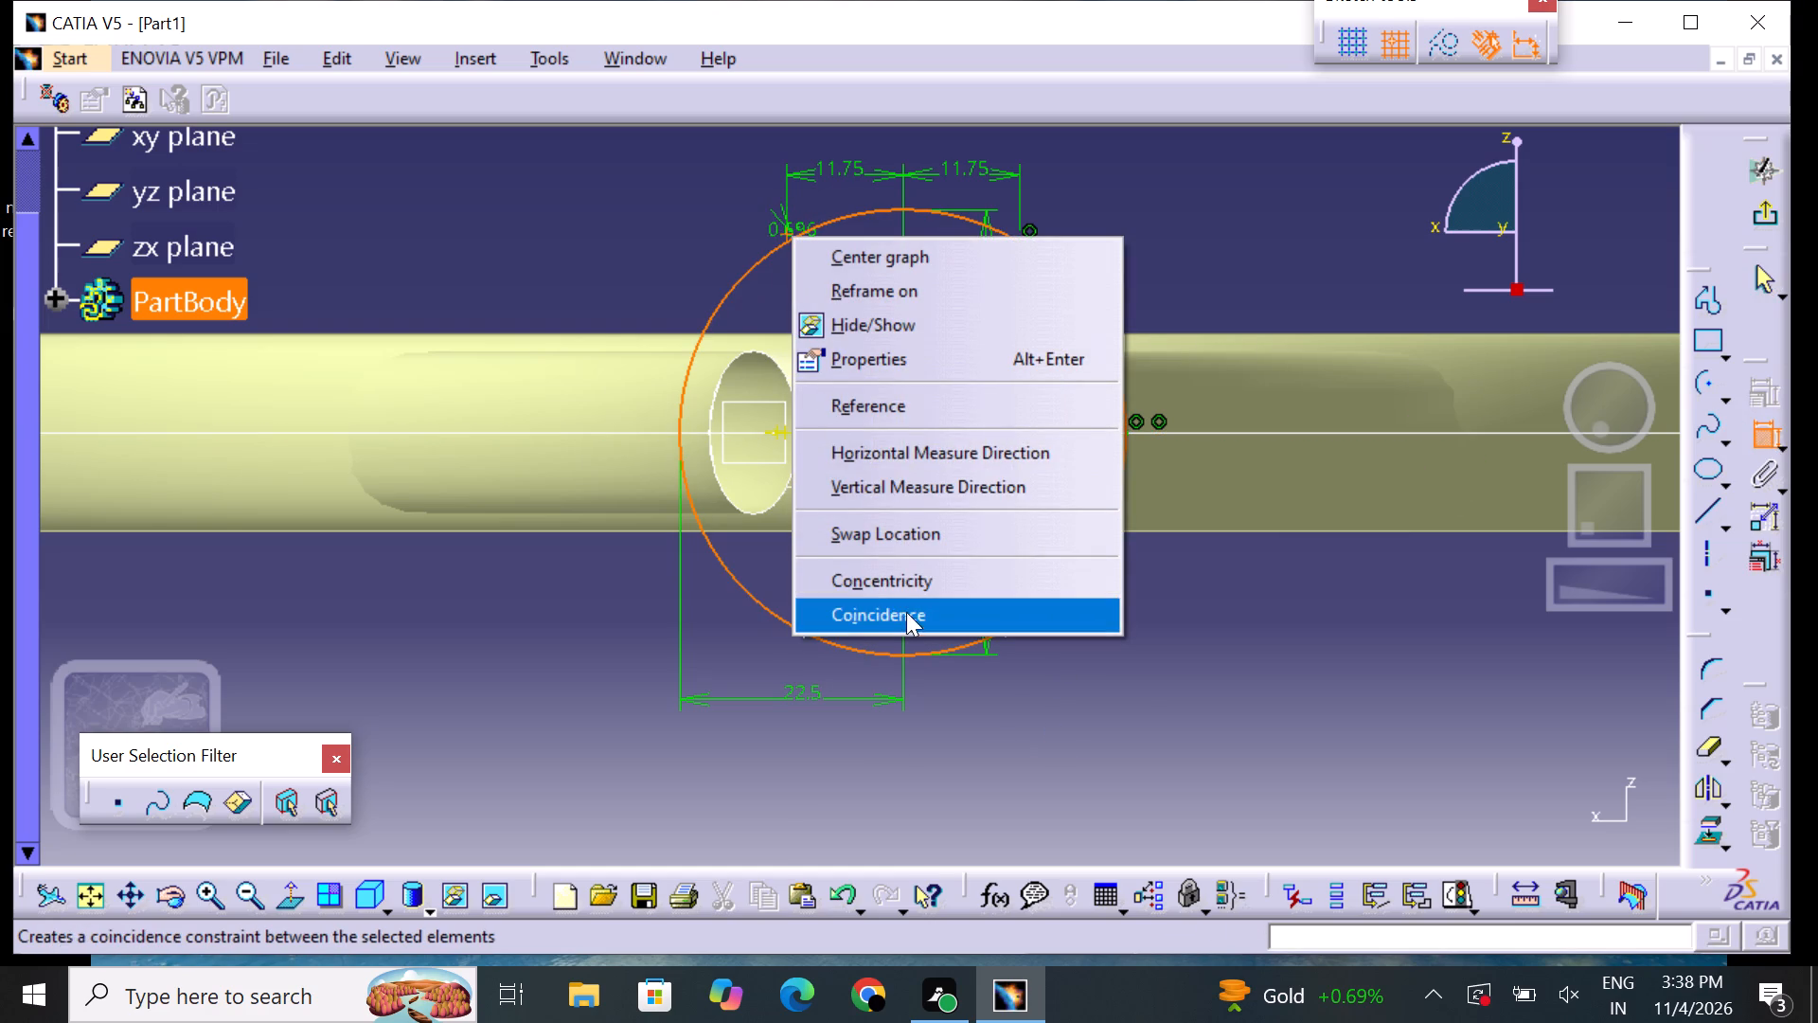
{"action": "left_click", "coordinate": [908, 615]}
{"action": "left_click_drag", "start_coordinate": [1138, 684], "coordinate": [1128, 689]}
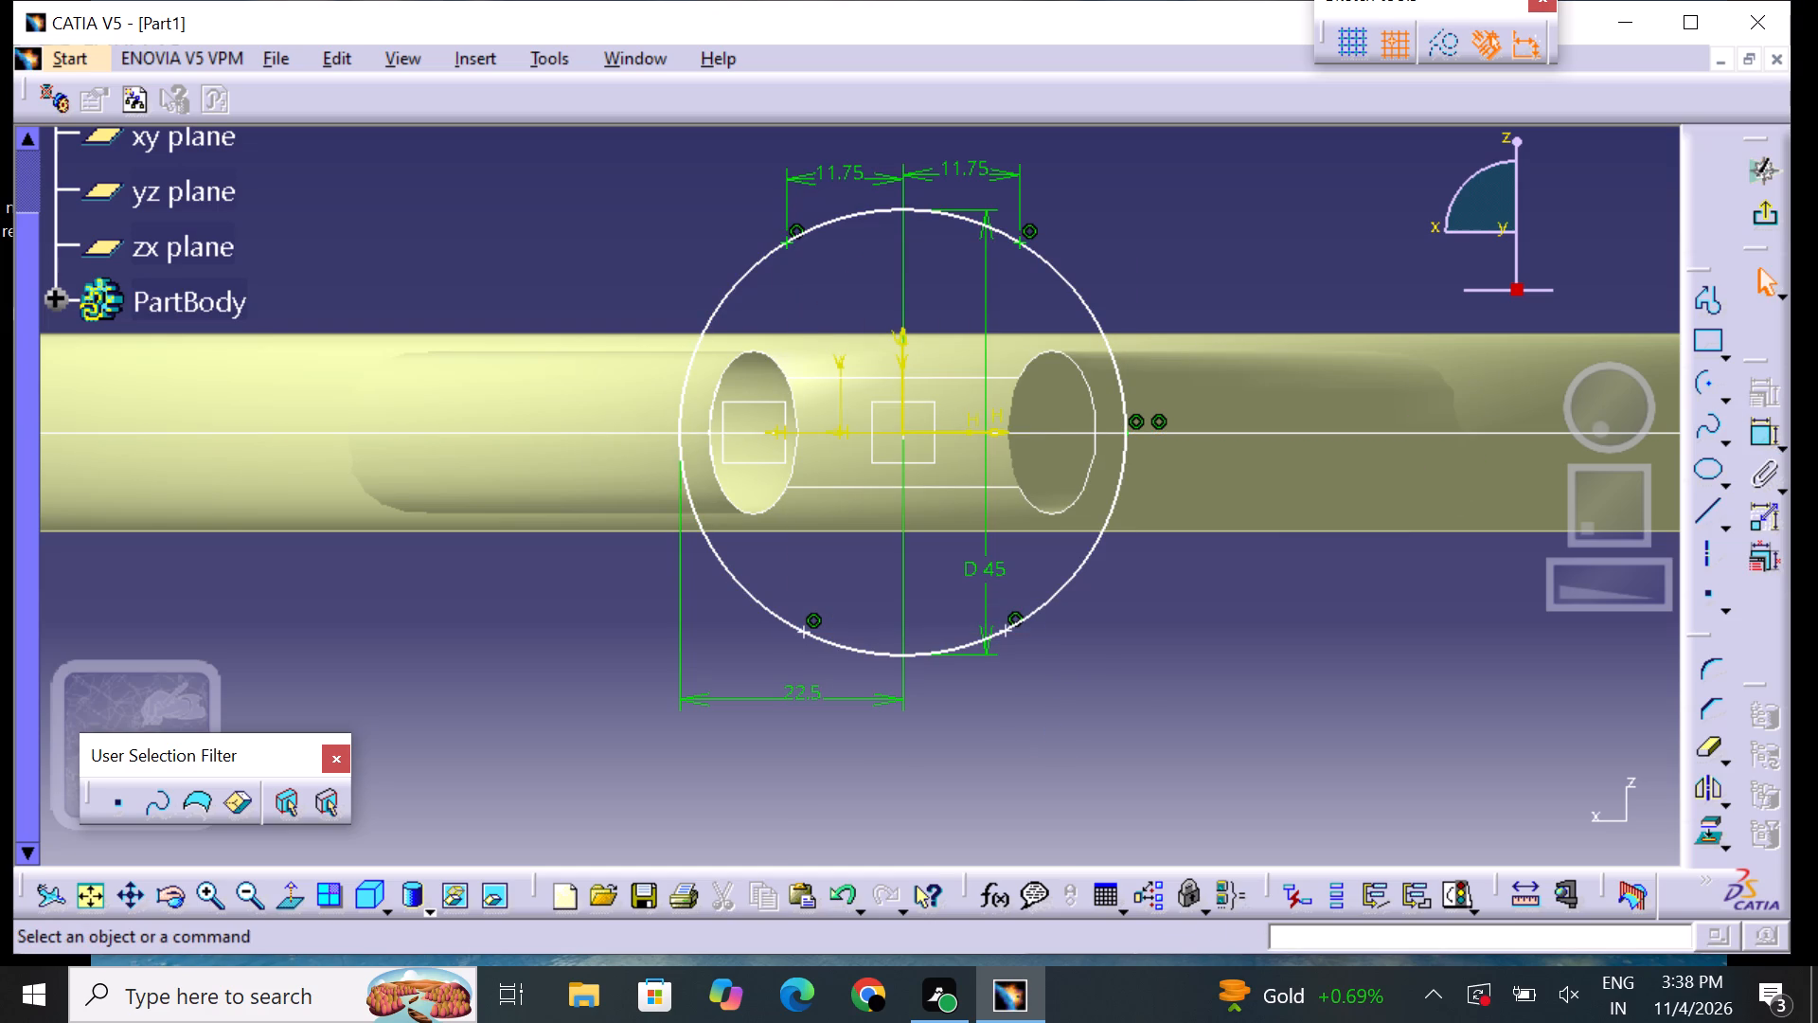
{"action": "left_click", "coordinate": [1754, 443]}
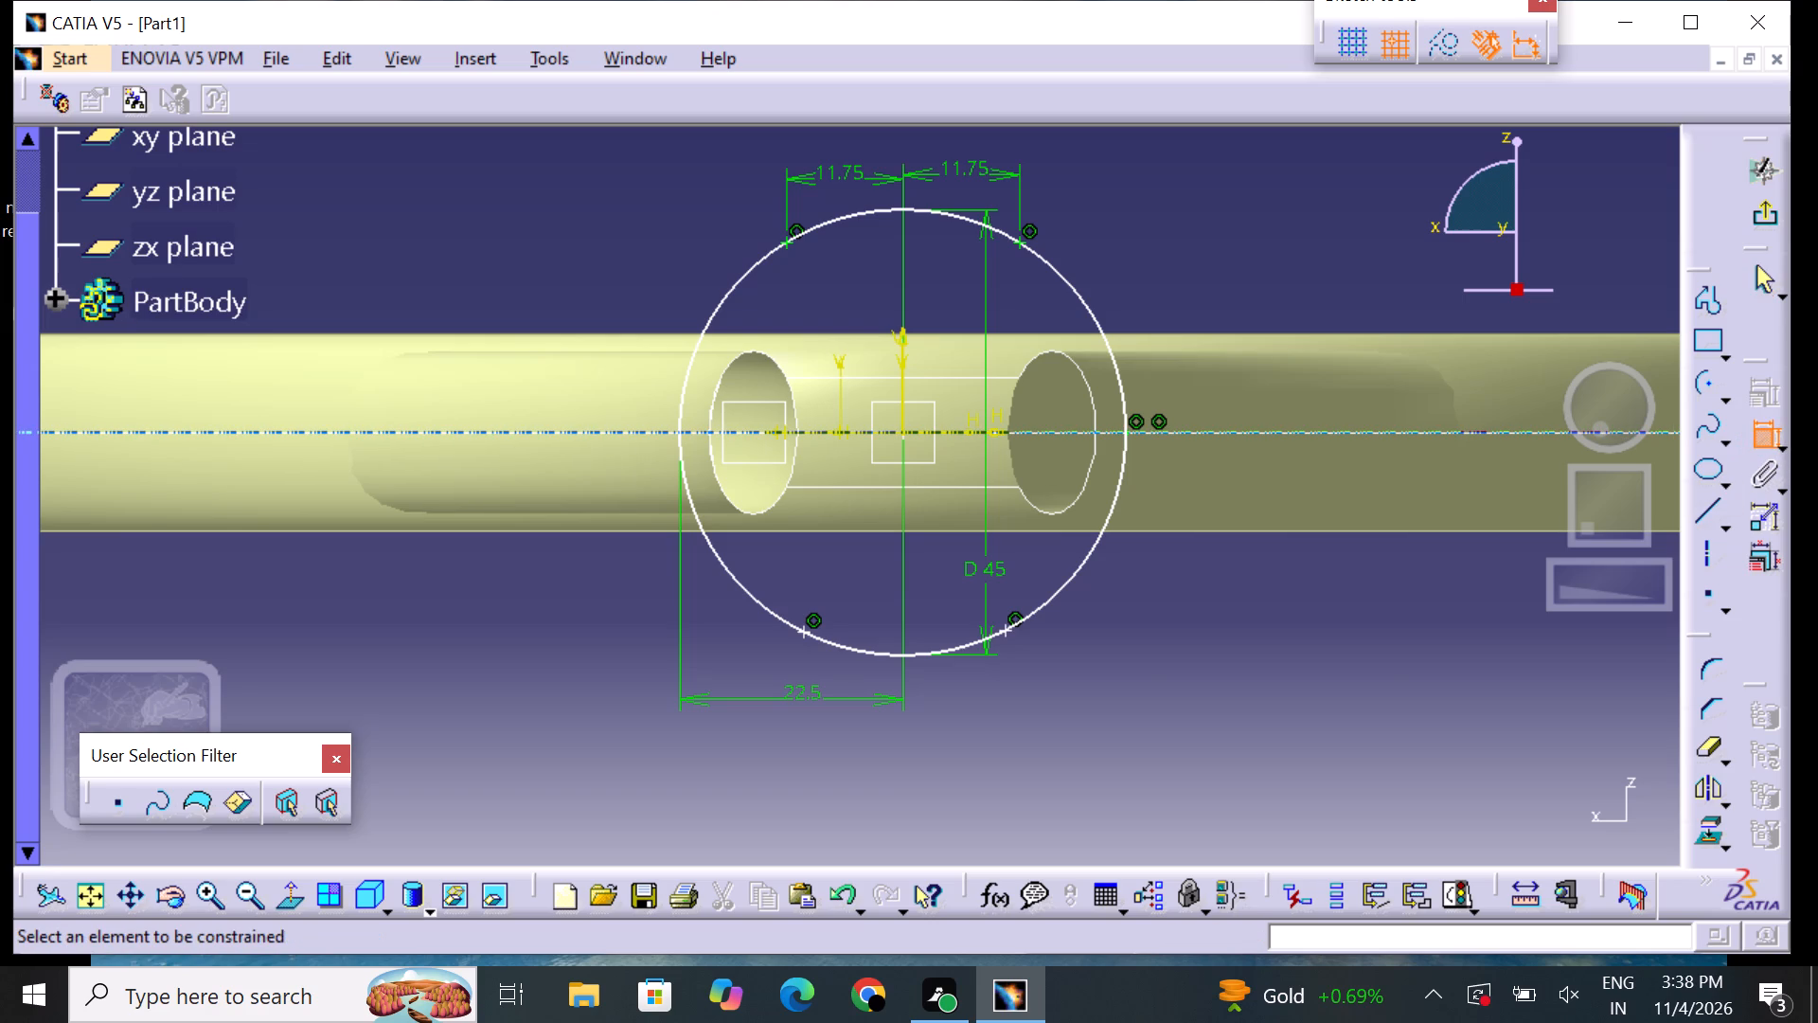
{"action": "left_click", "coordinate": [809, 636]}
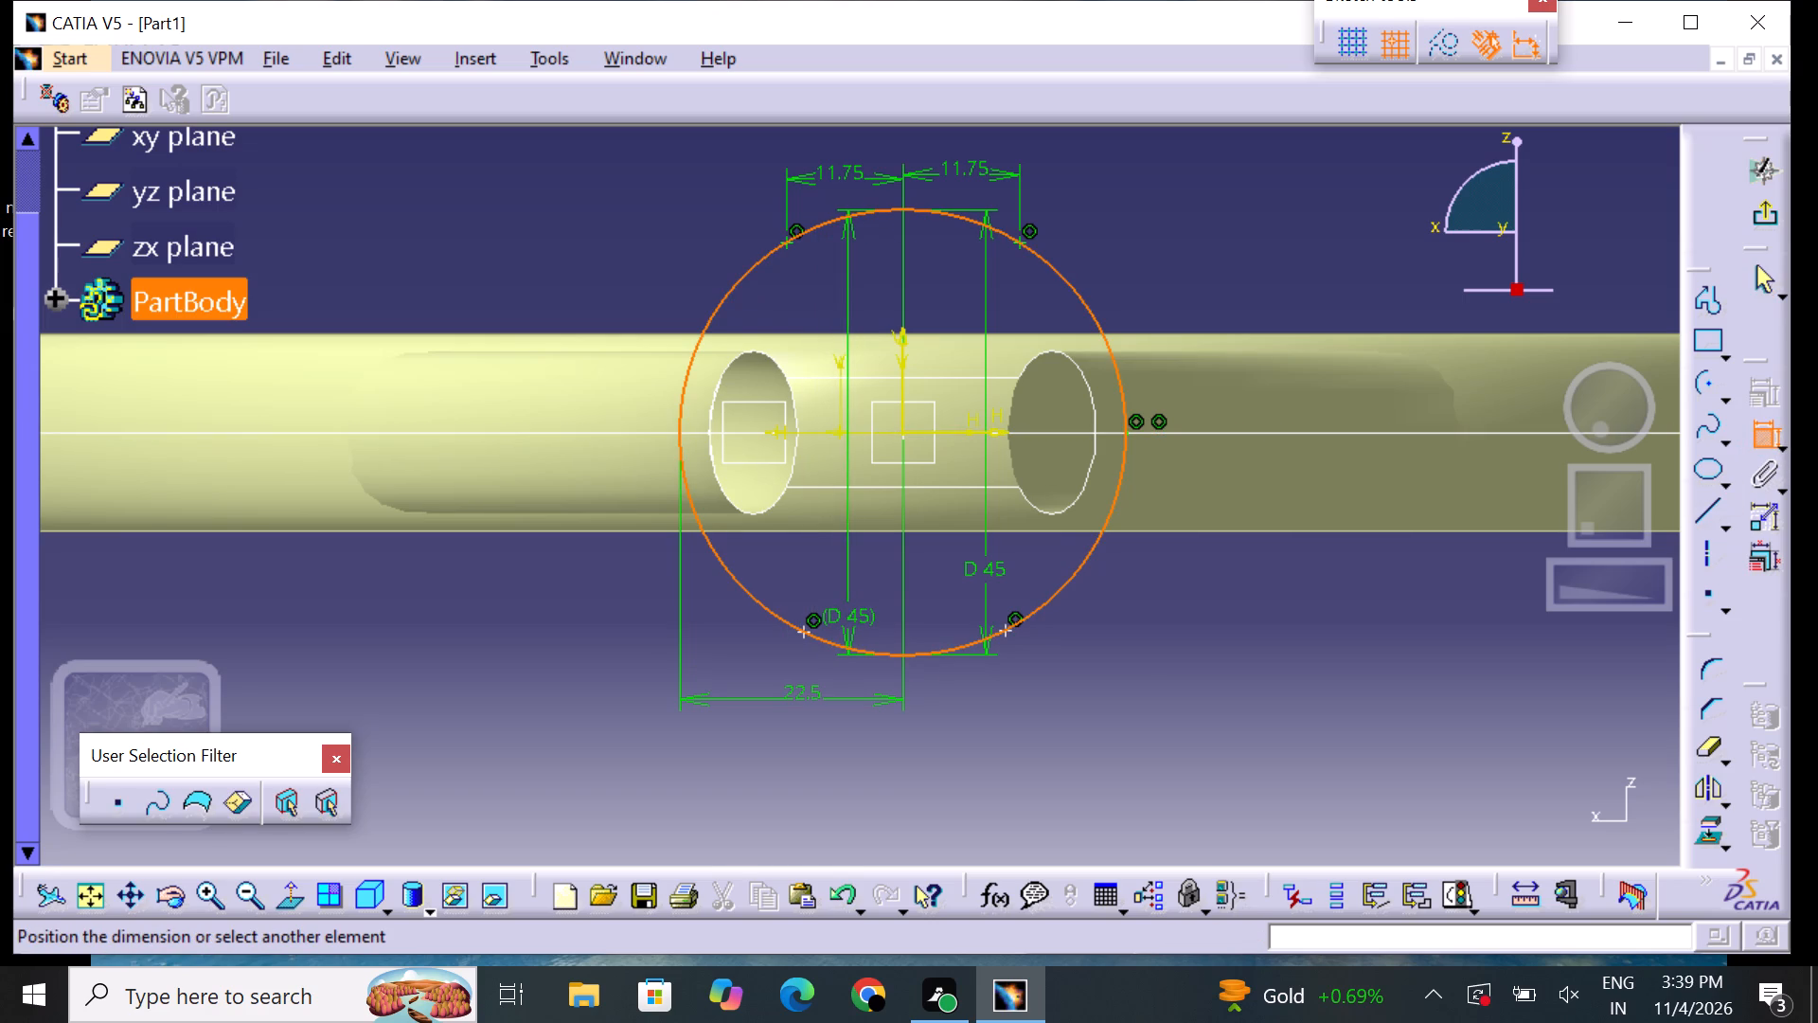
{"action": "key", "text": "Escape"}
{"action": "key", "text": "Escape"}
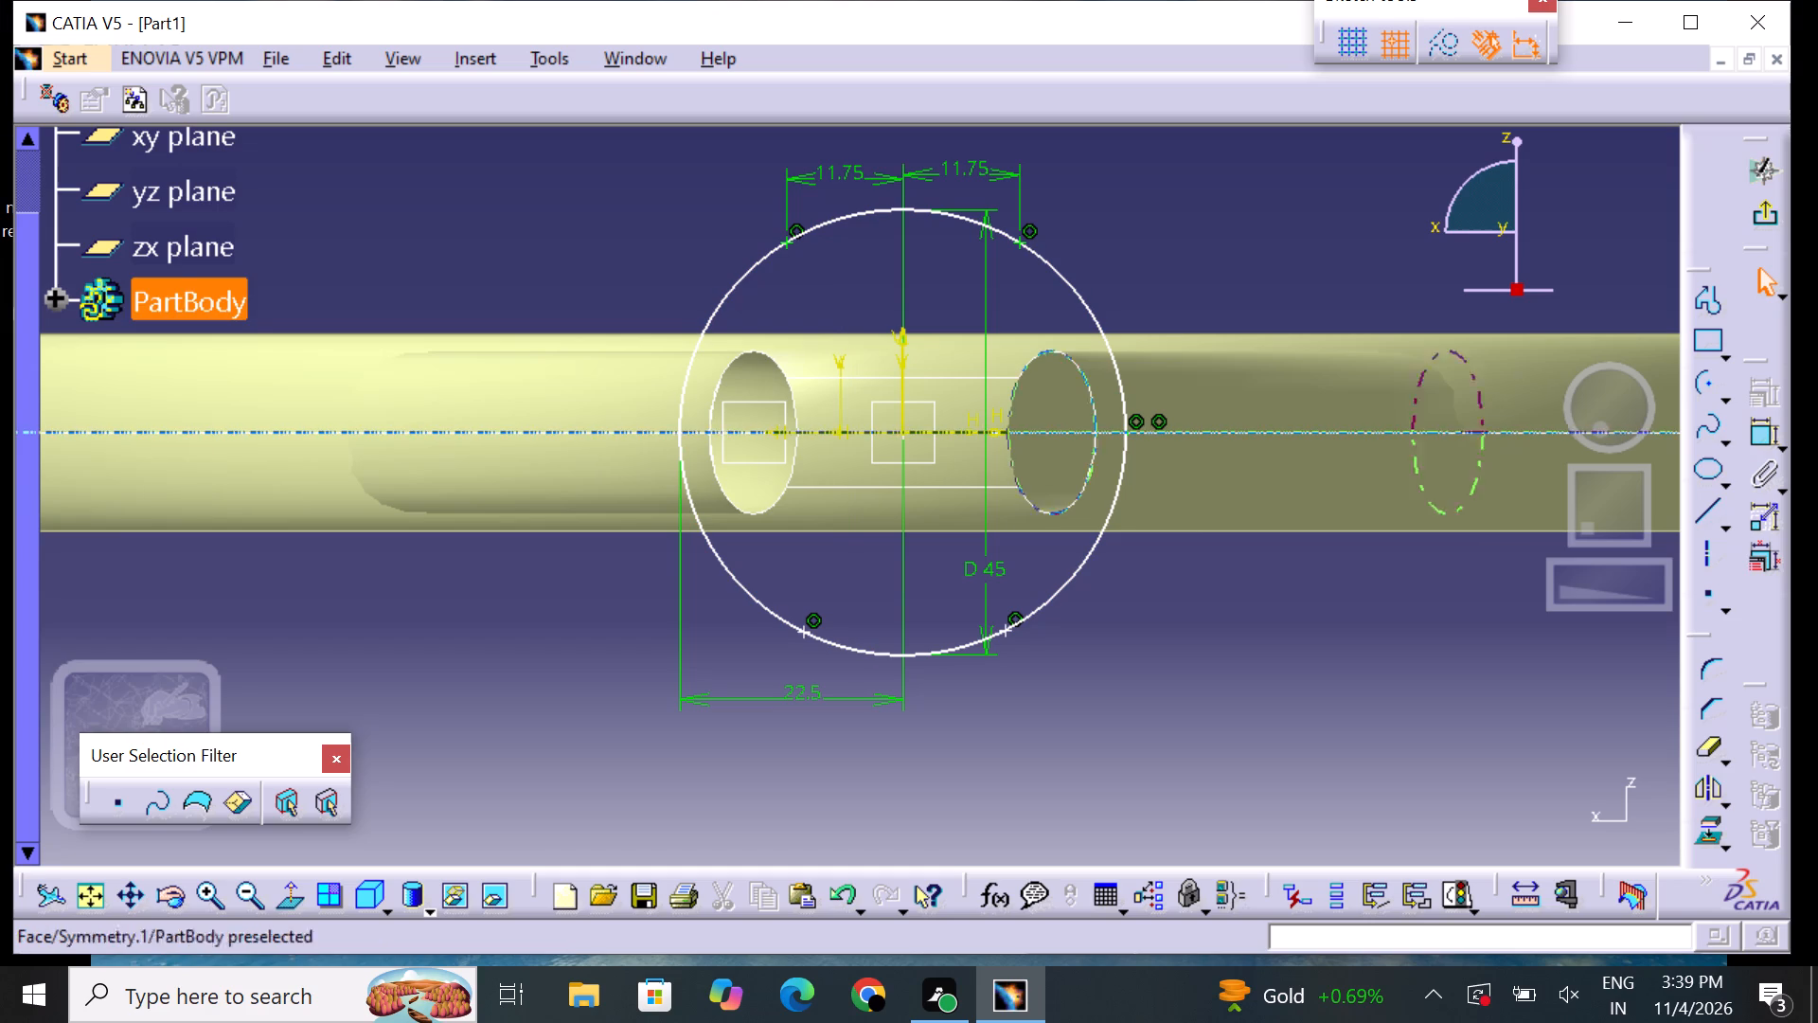
Dimension the offset from the sketch's vertical axis to the lower-left quadrant point and set it to 11.75 mm.
{"action": "left_click", "coordinate": [1766, 433]}
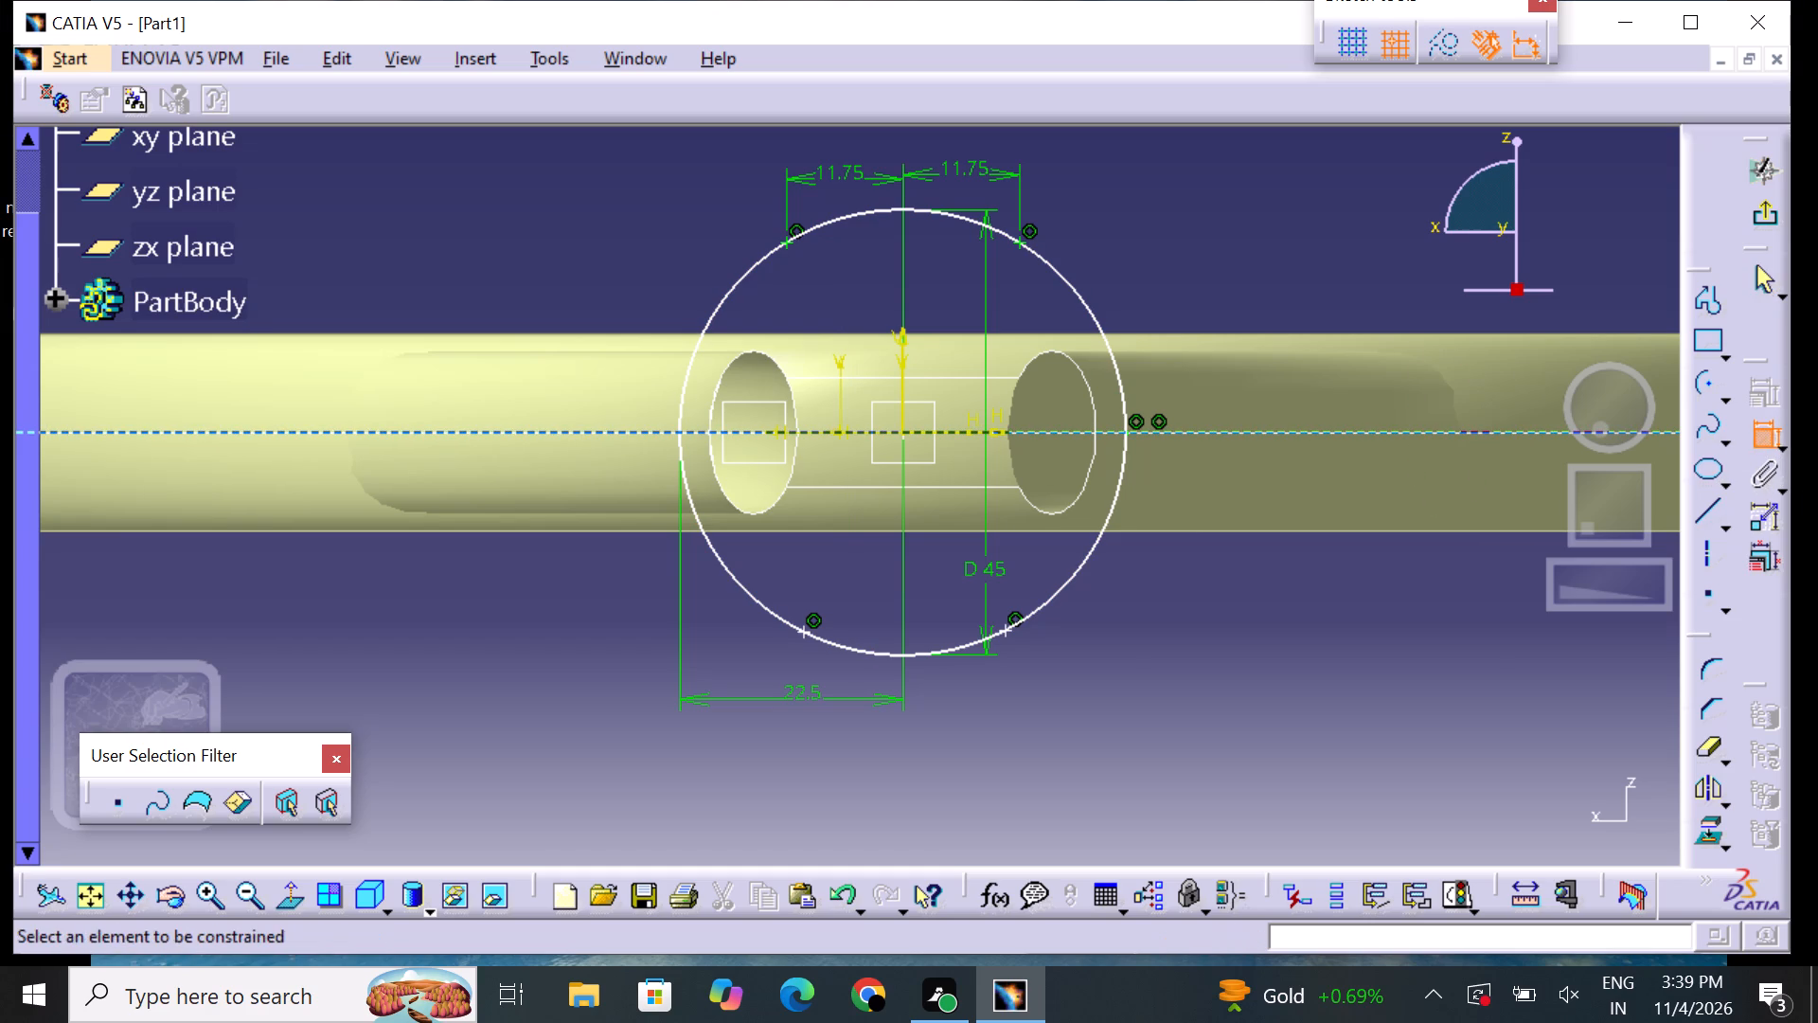
{"action": "left_click", "coordinate": [902, 395]}
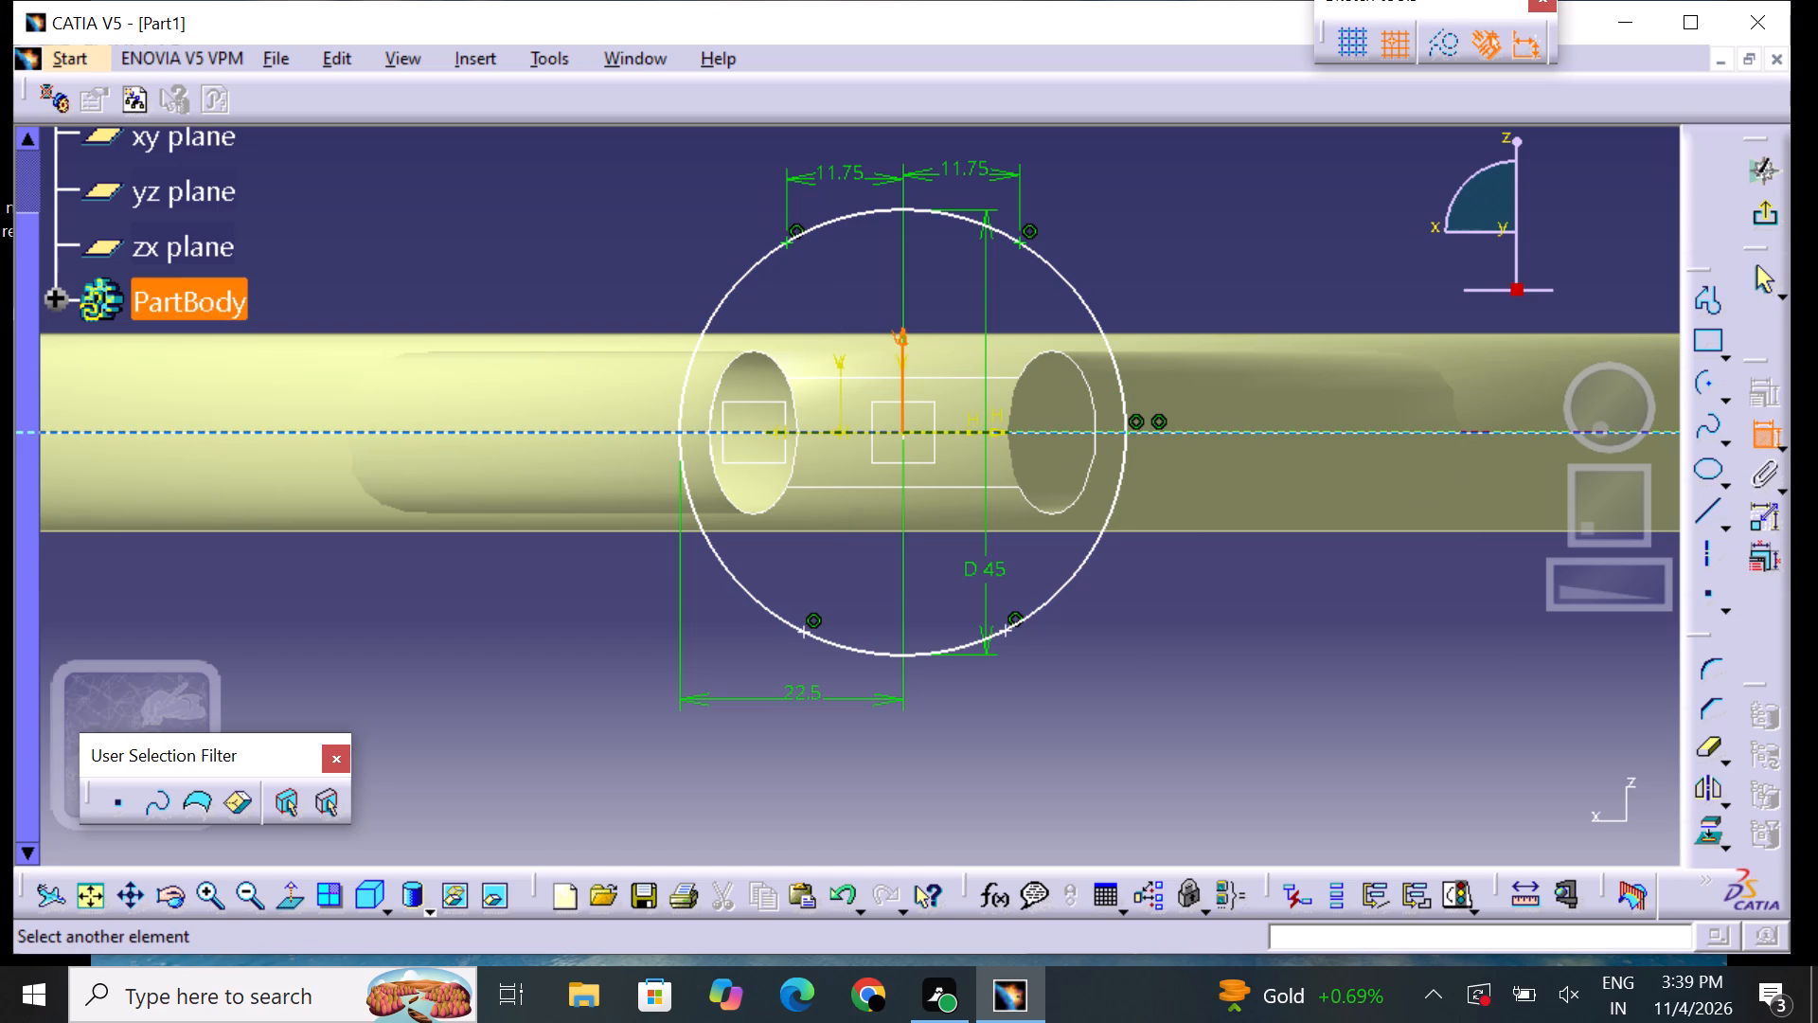
{"action": "left_click", "coordinate": [804, 631]}
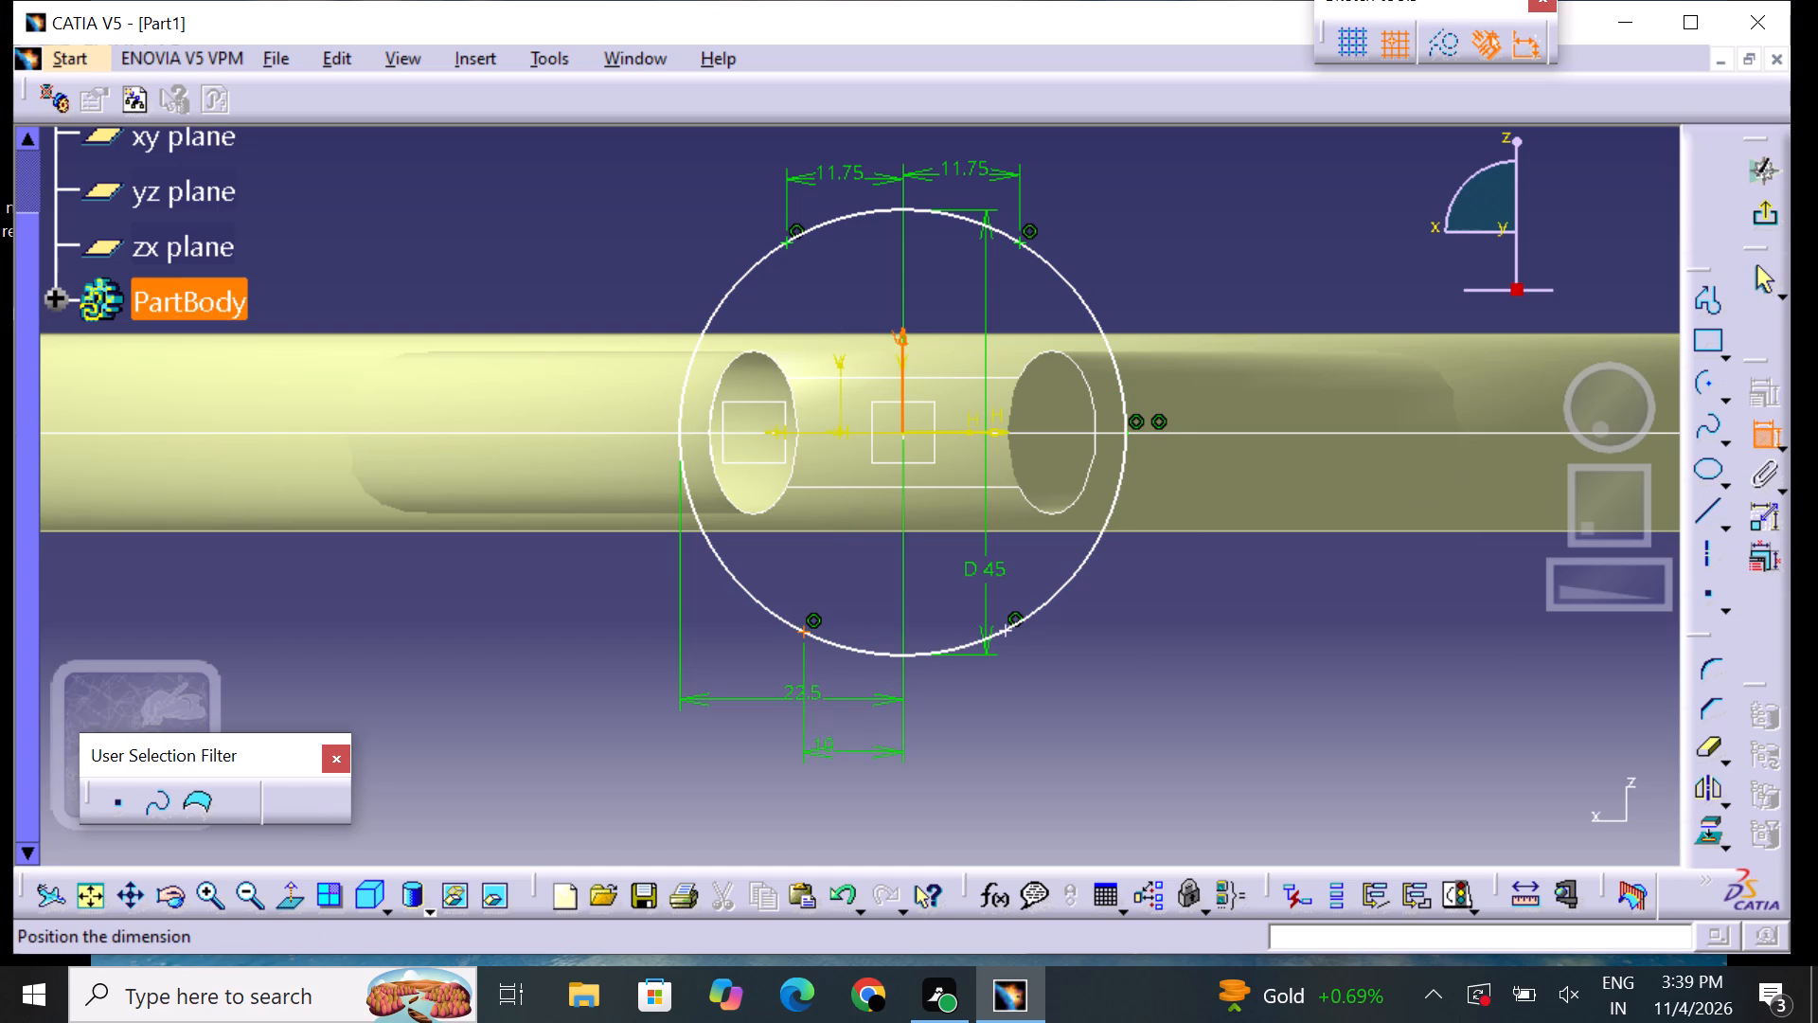
{"action": "left_click", "coordinate": [856, 724]}
{"action": "double_click", "coordinate": [857, 722]}
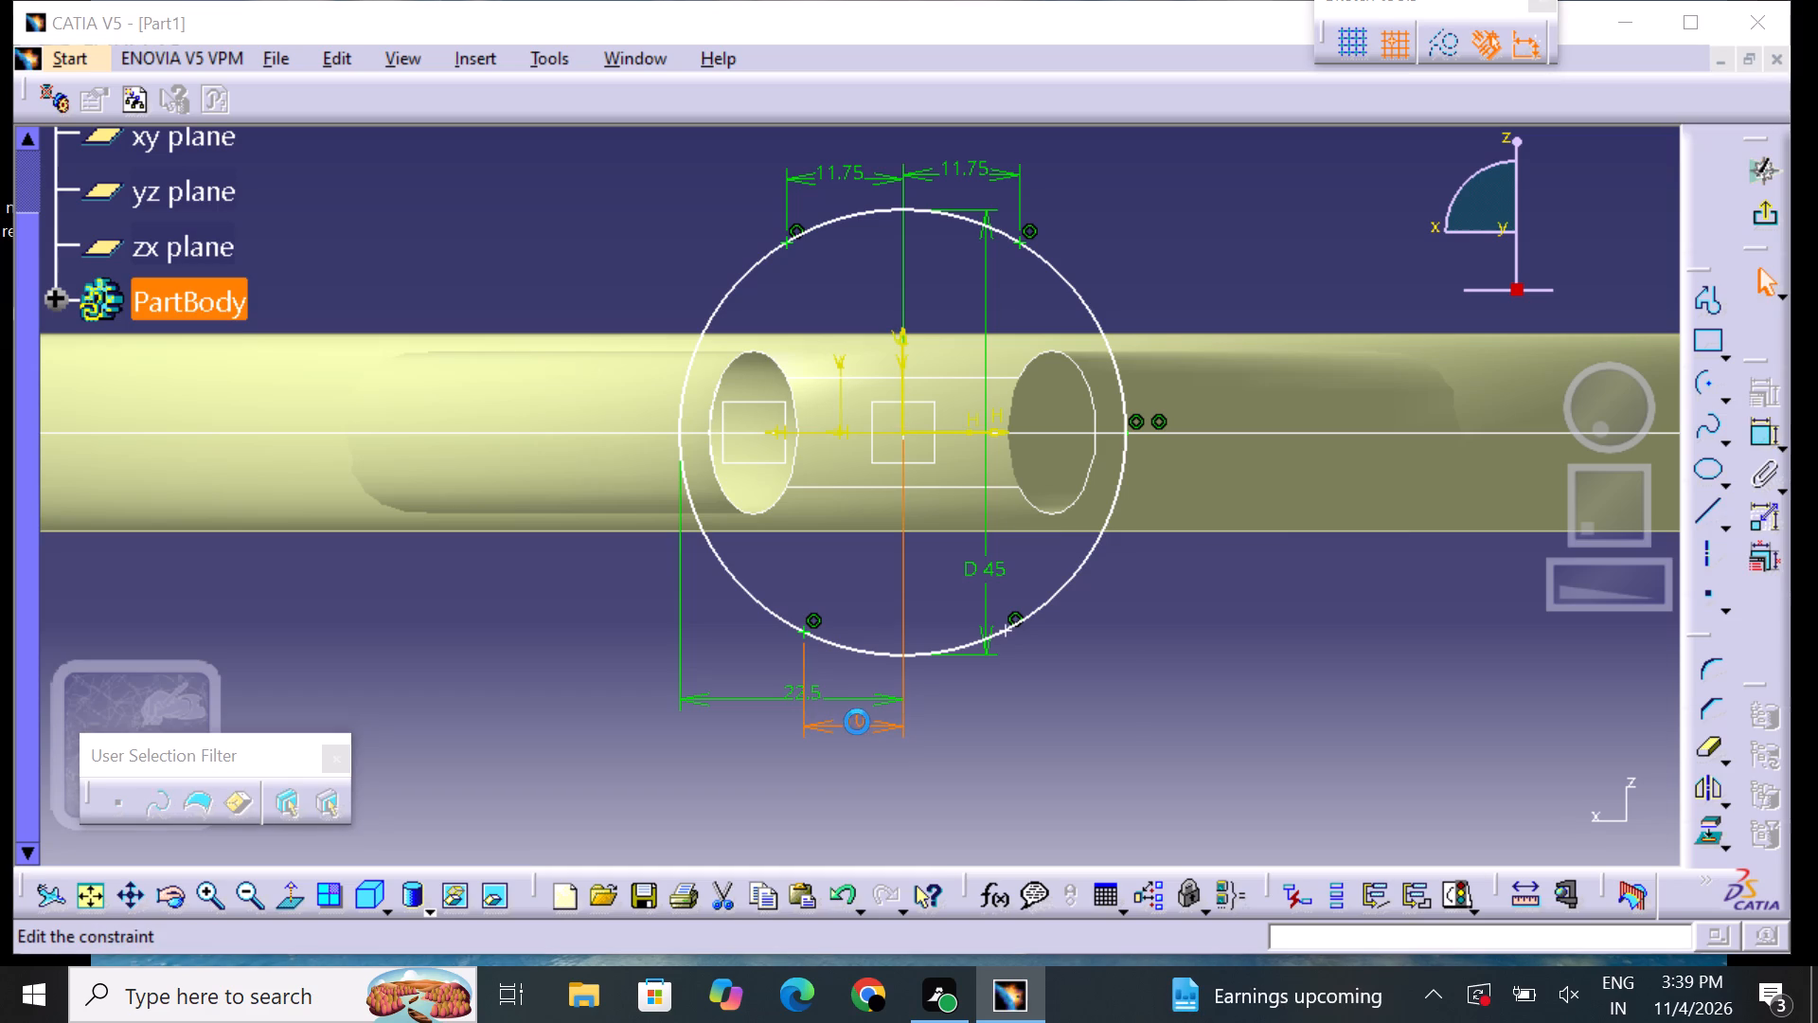
{"action": "key", "text": "BackSpace"}
{"action": "type", "text": "11"}
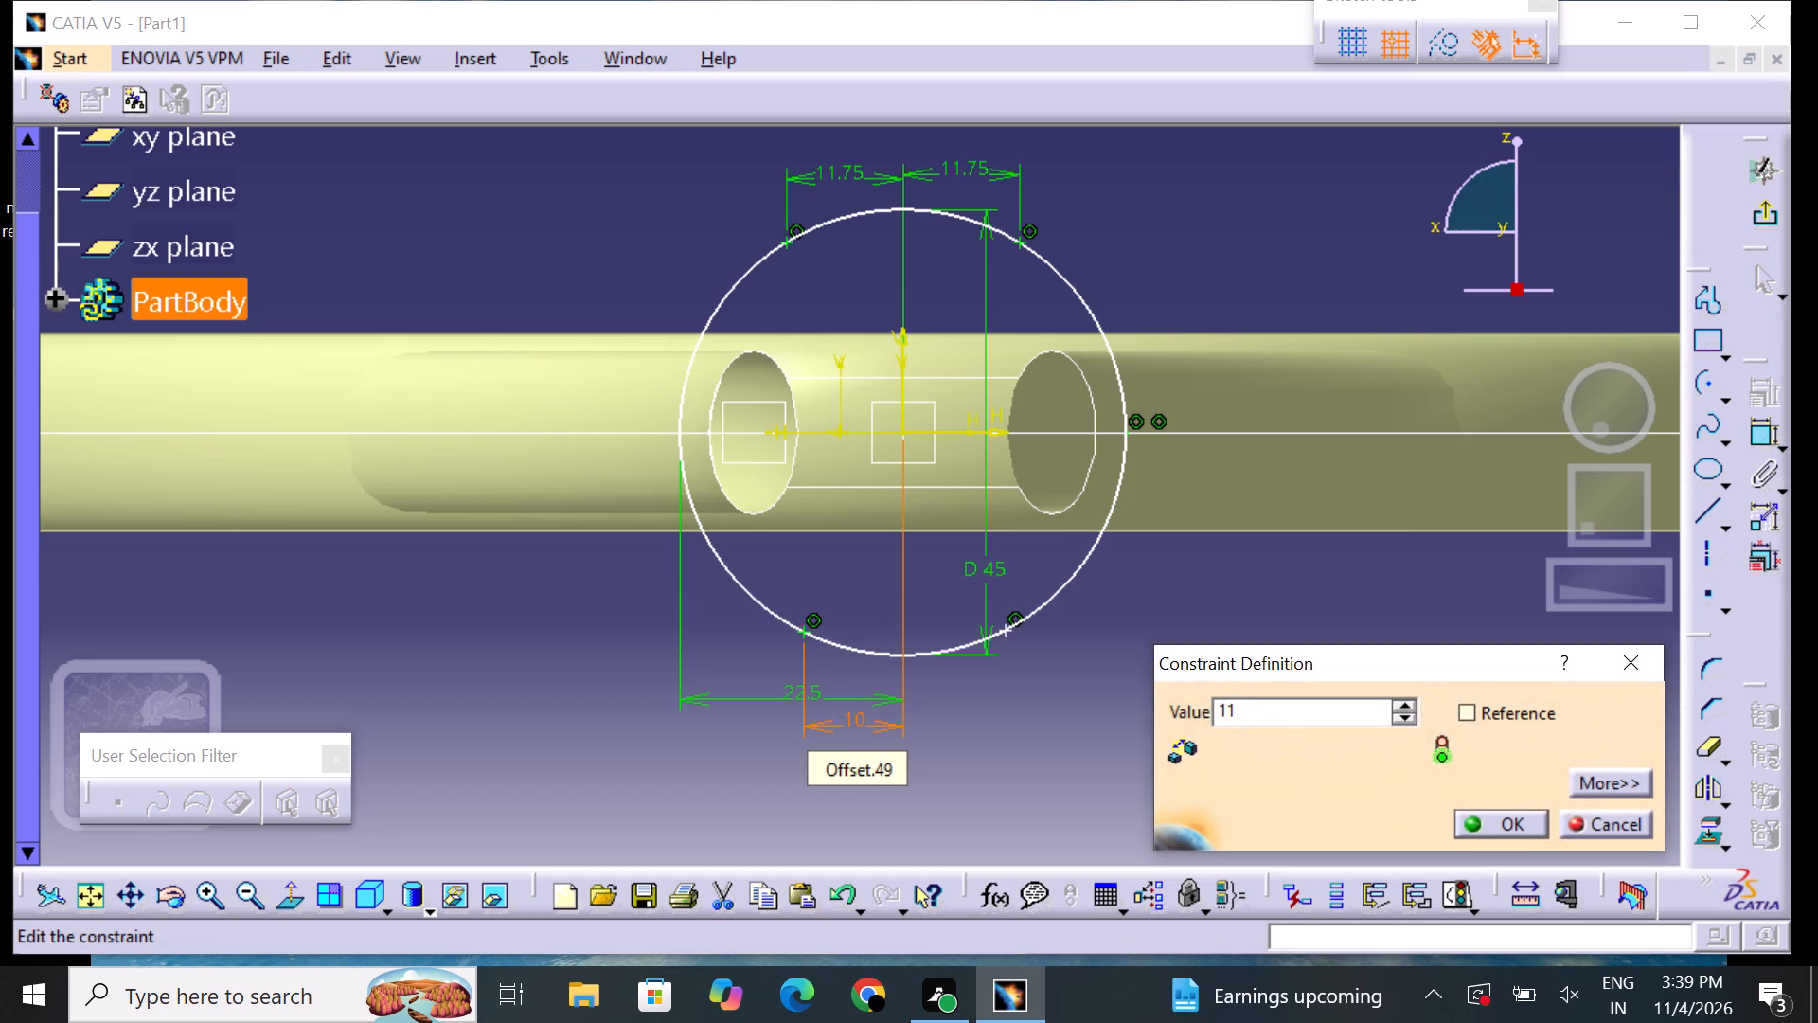
{"action": "type", "text": ".75"}
{"action": "key", "text": "Return"}
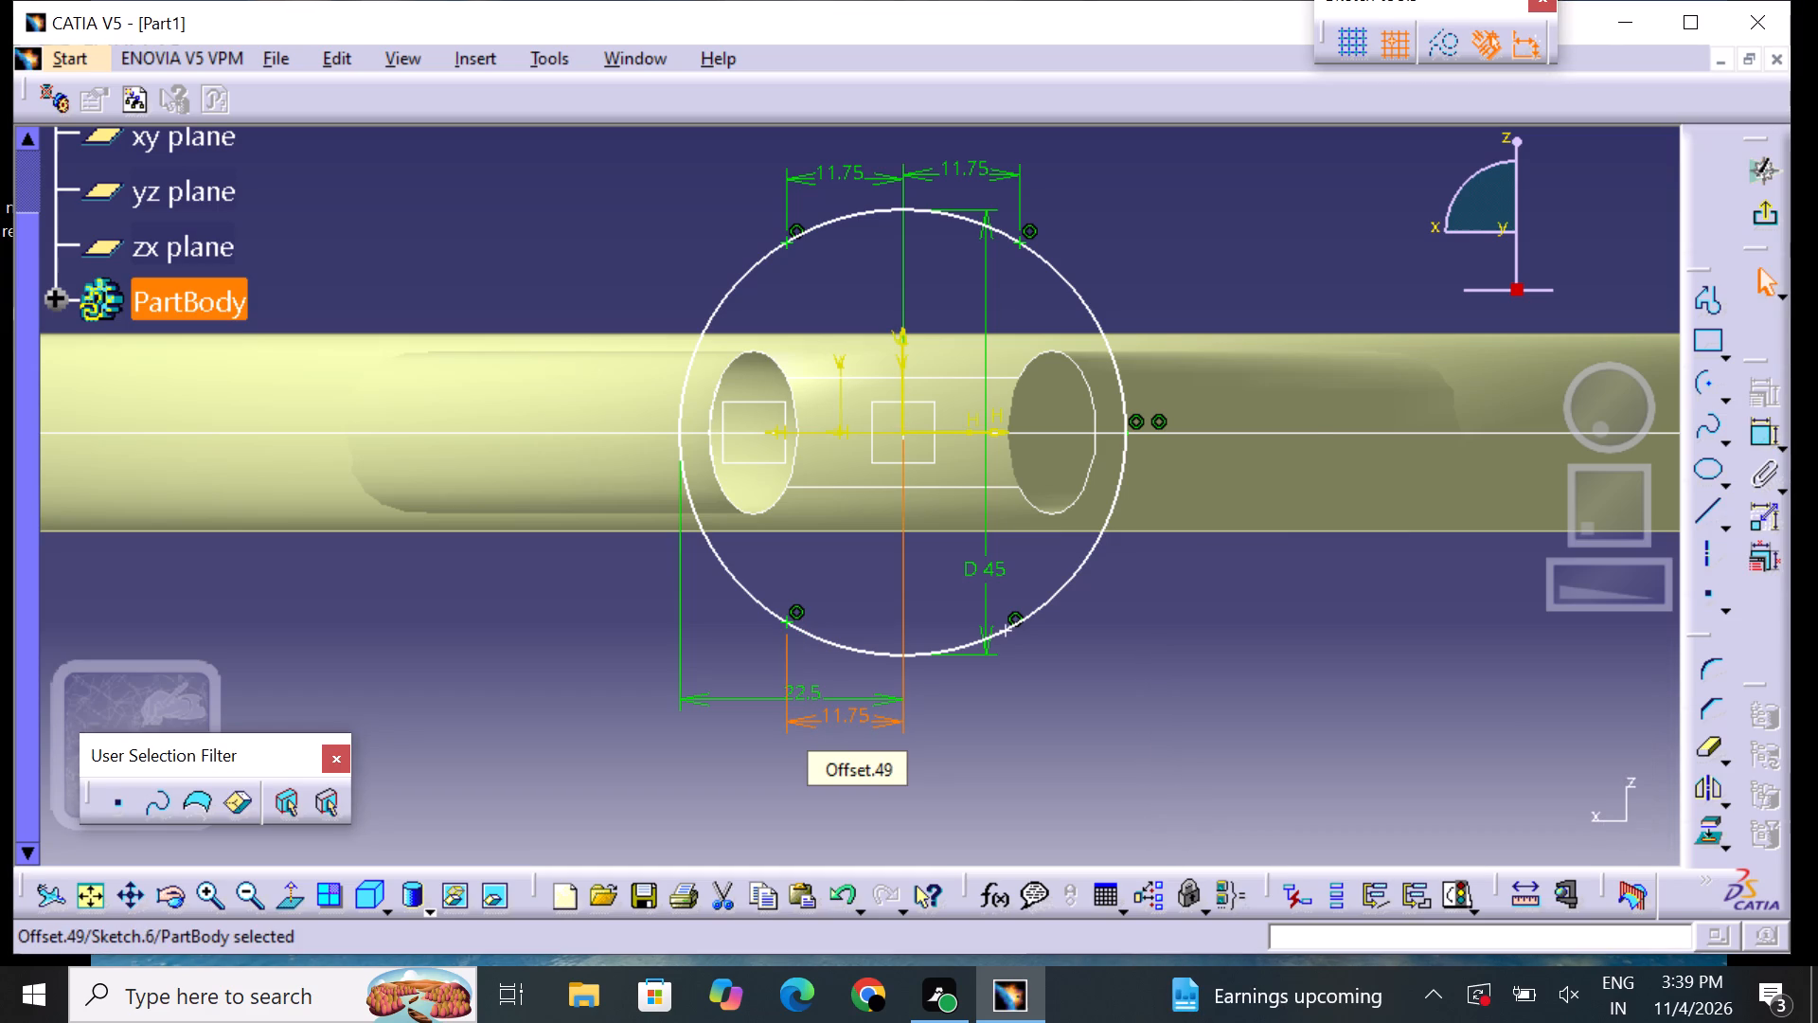
{"action": "left_click", "coordinate": [1014, 741]}
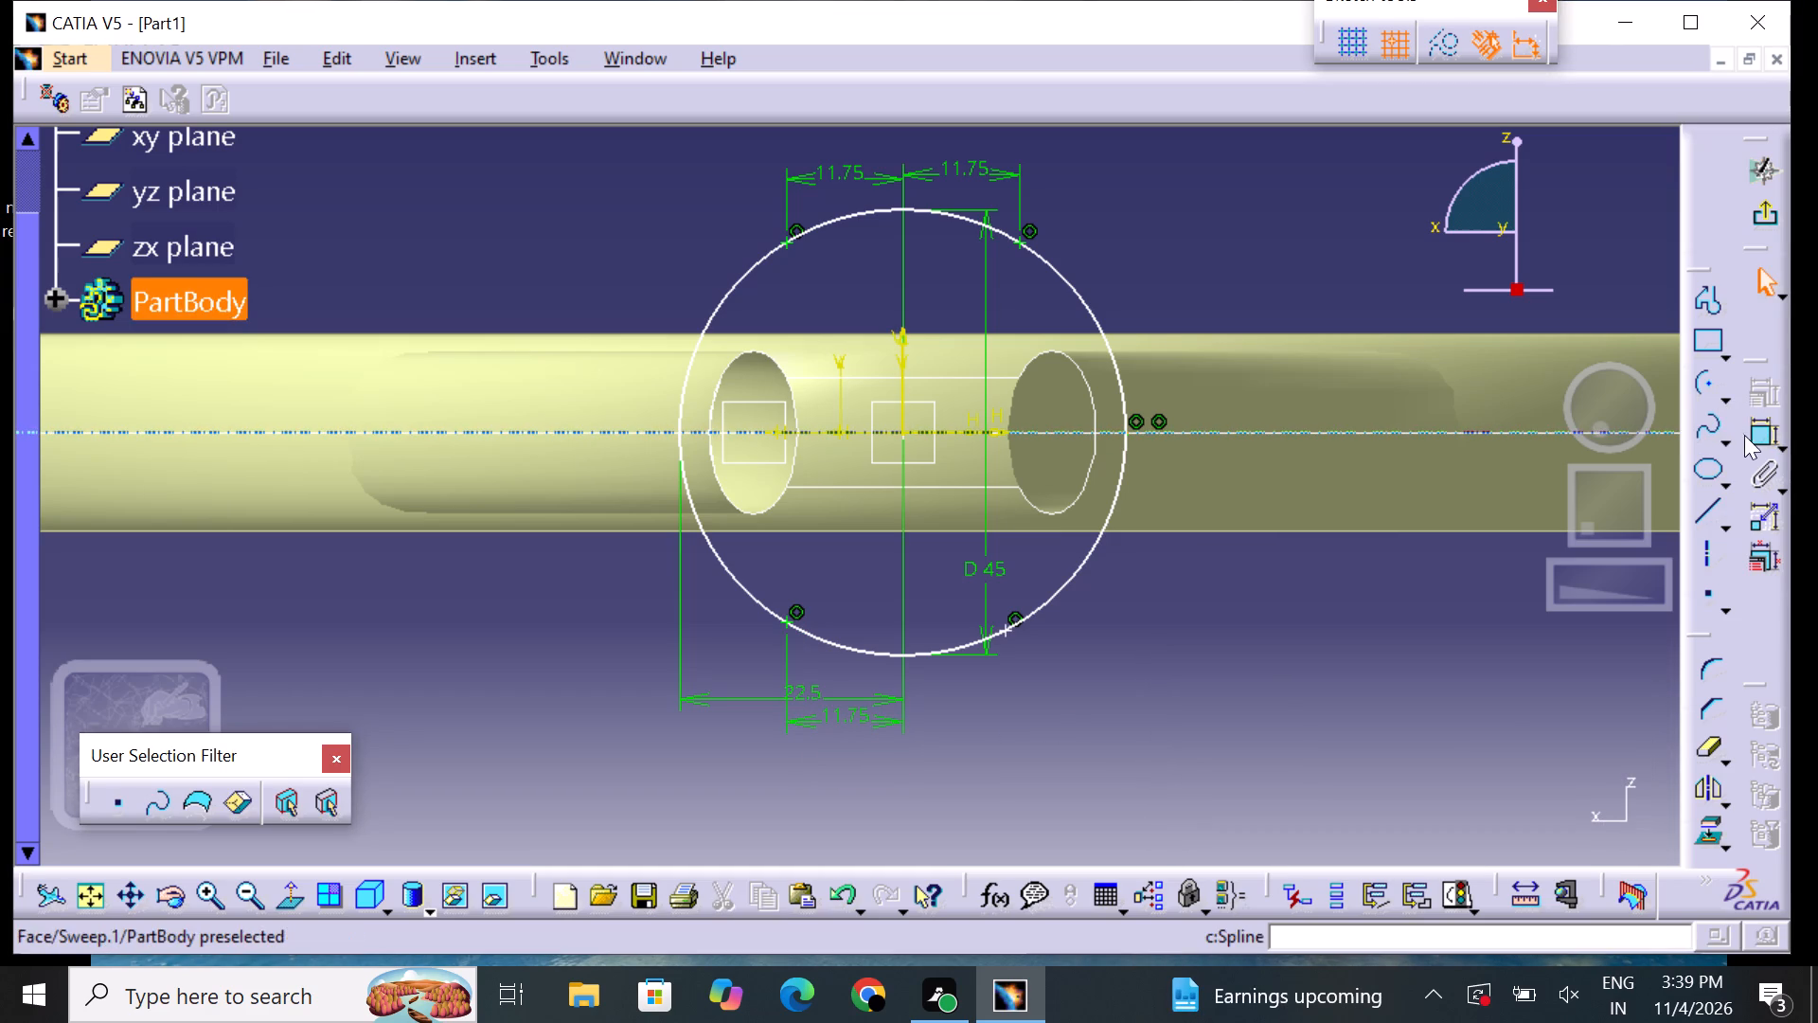
Dimension the offset from the sketch's vertical axis to the lower-right quadrant point and set it to 11.75 mm.
{"action": "left_click", "coordinate": [1753, 432]}
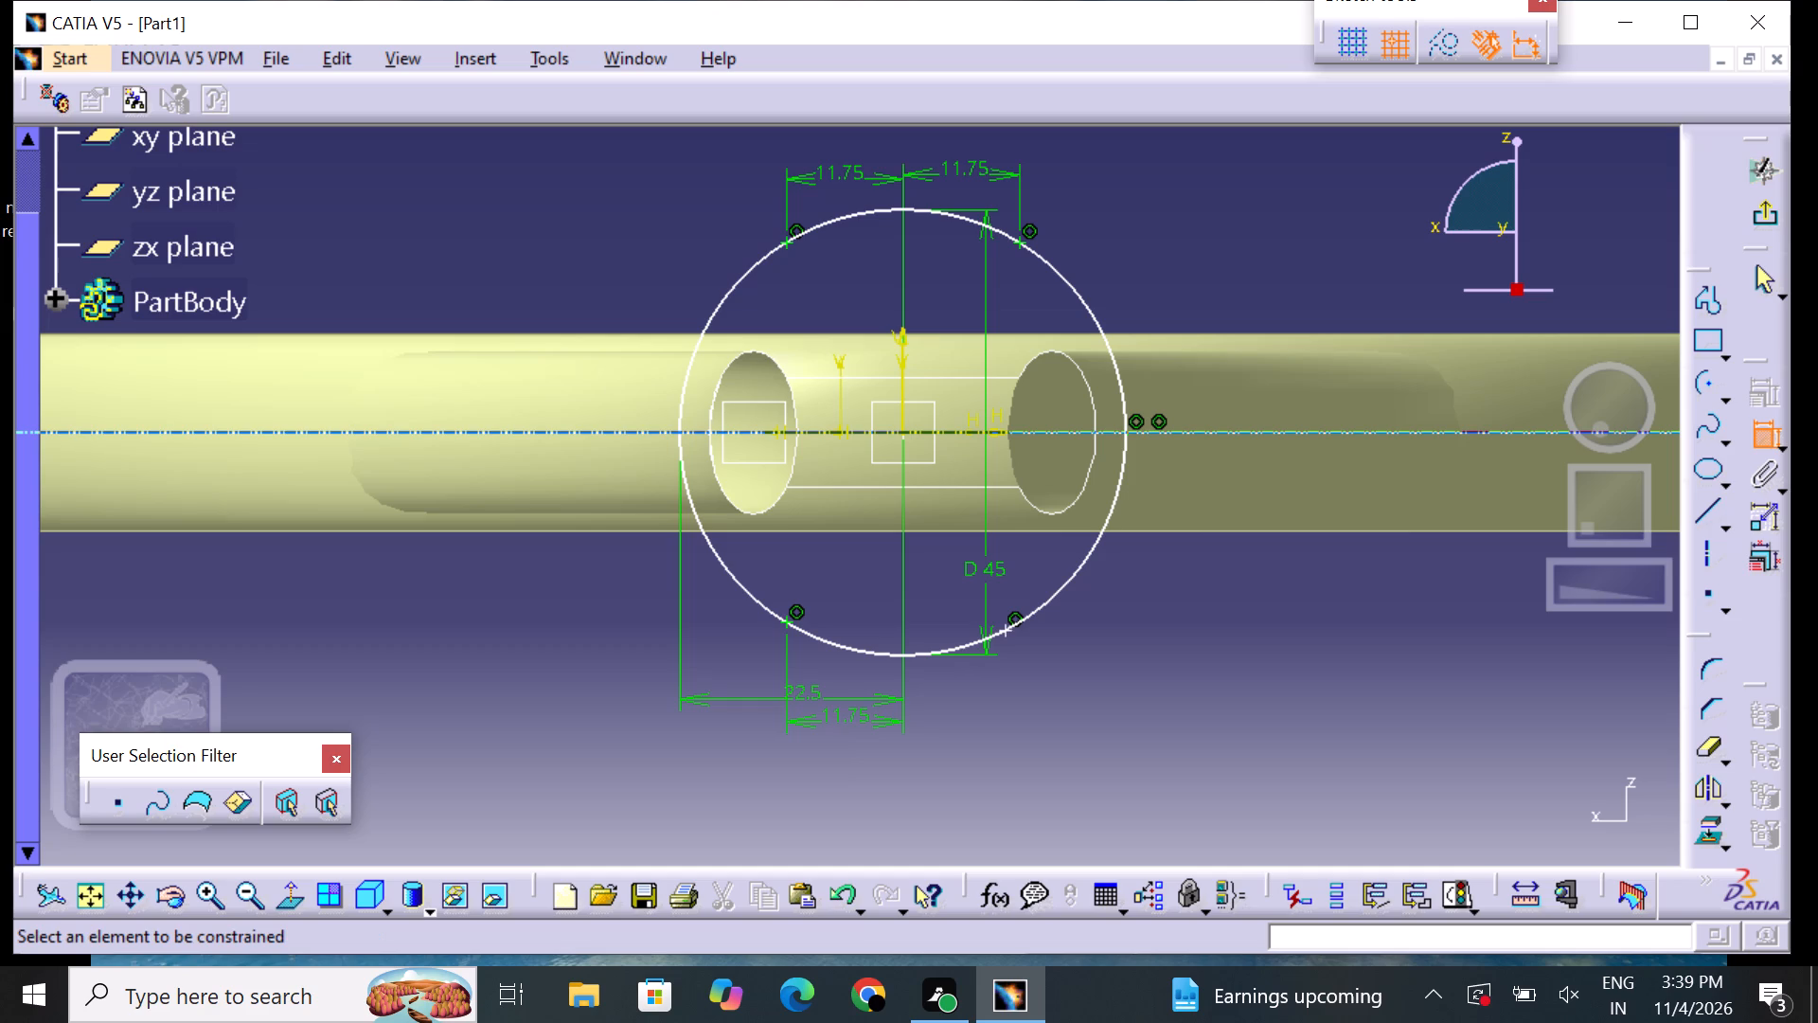
{"action": "left_click", "coordinate": [1007, 633]}
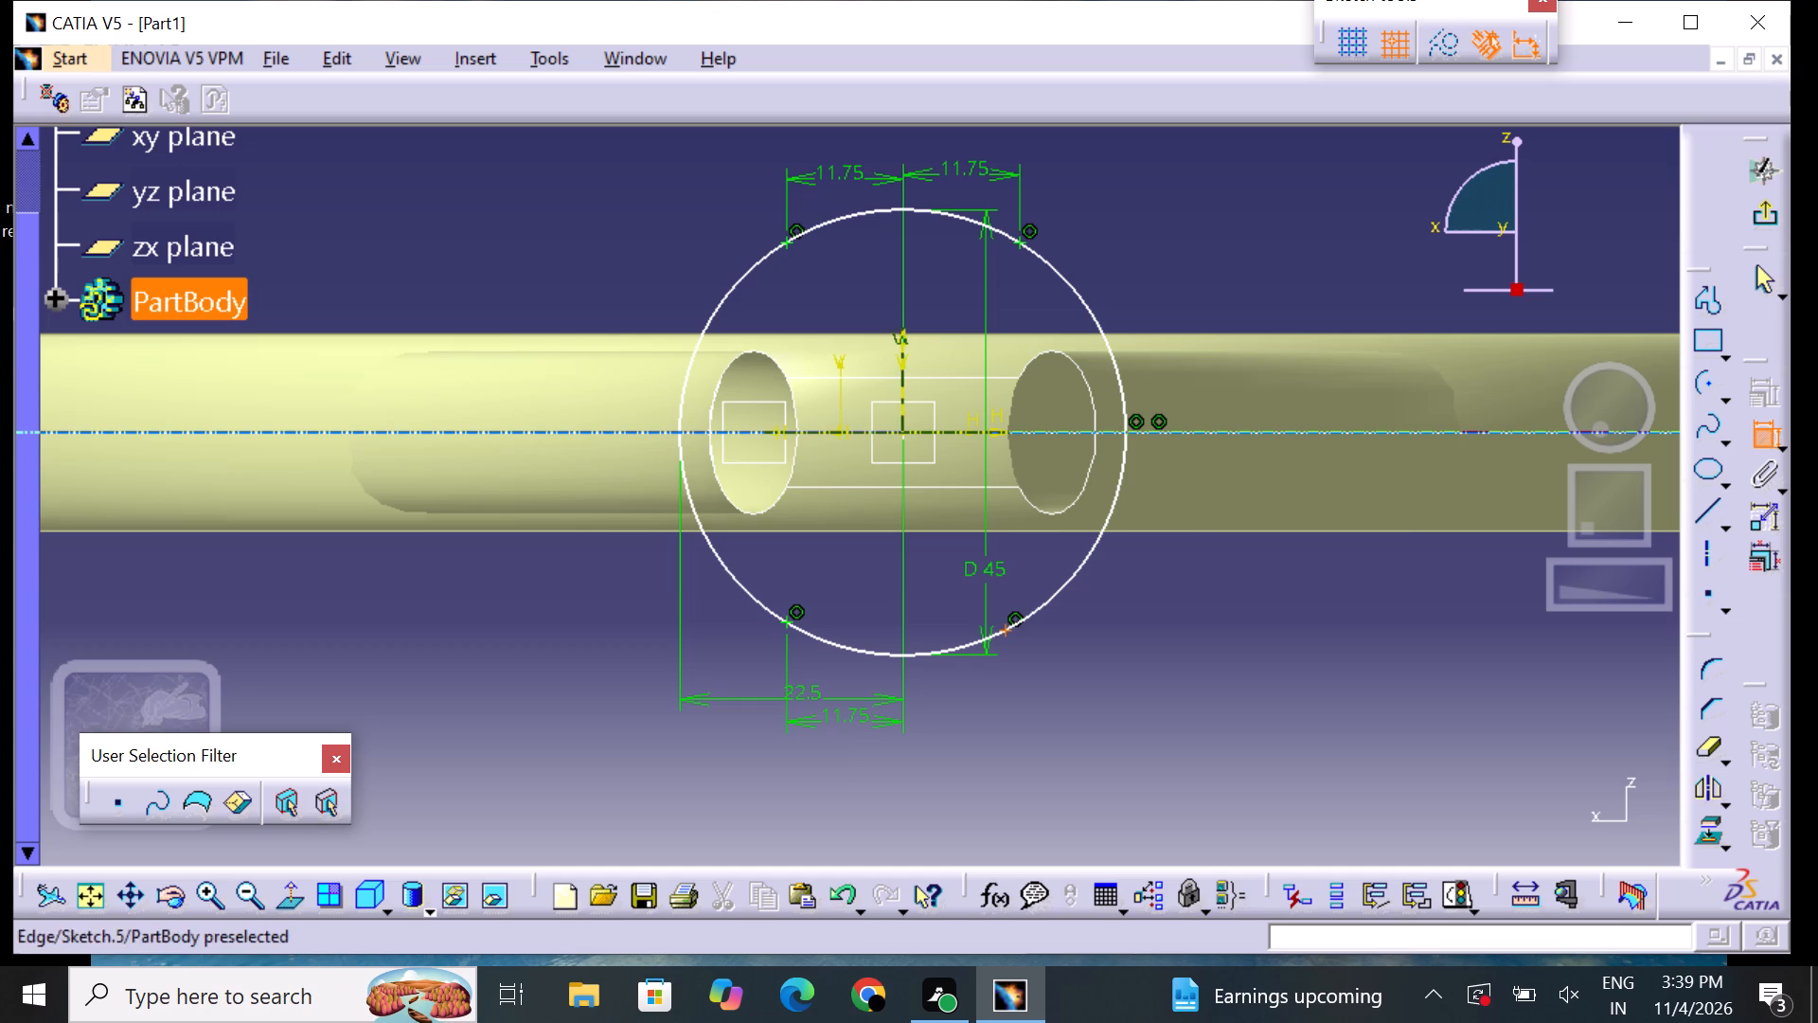
{"action": "left_click", "coordinate": [901, 387]}
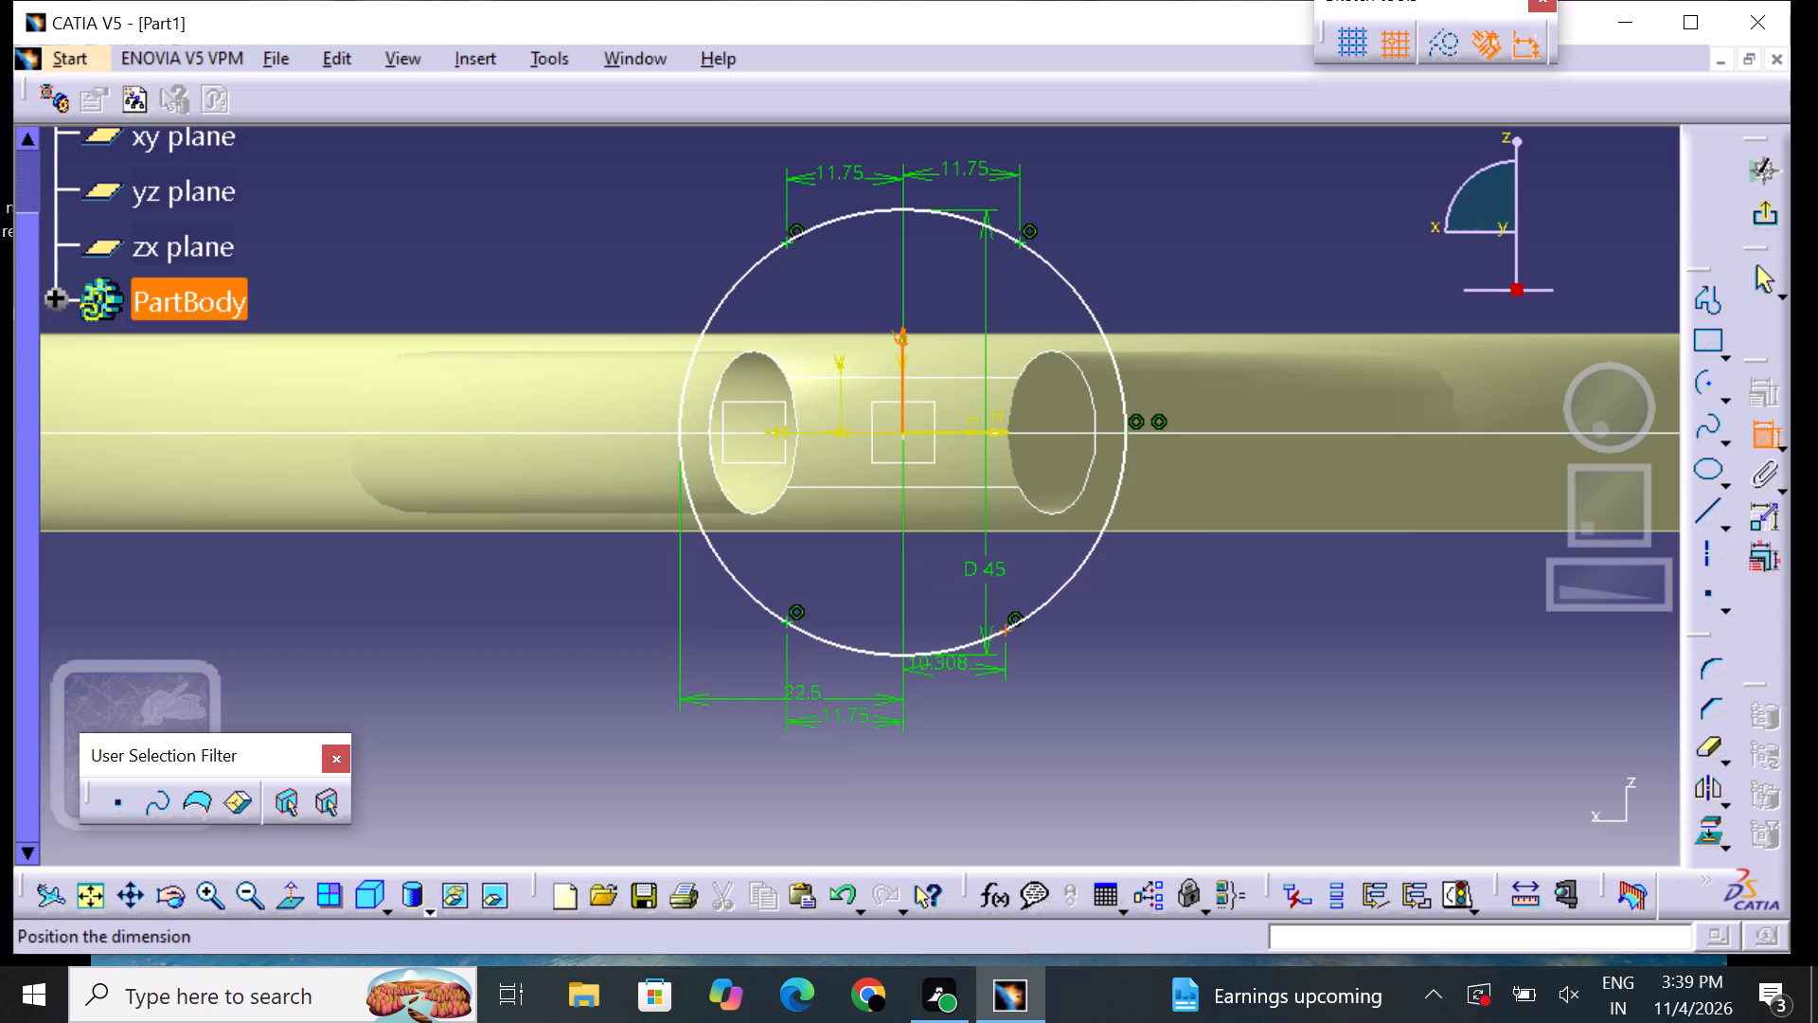
{"action": "left_click", "coordinate": [956, 702]}
{"action": "double_click", "coordinate": [961, 691]}
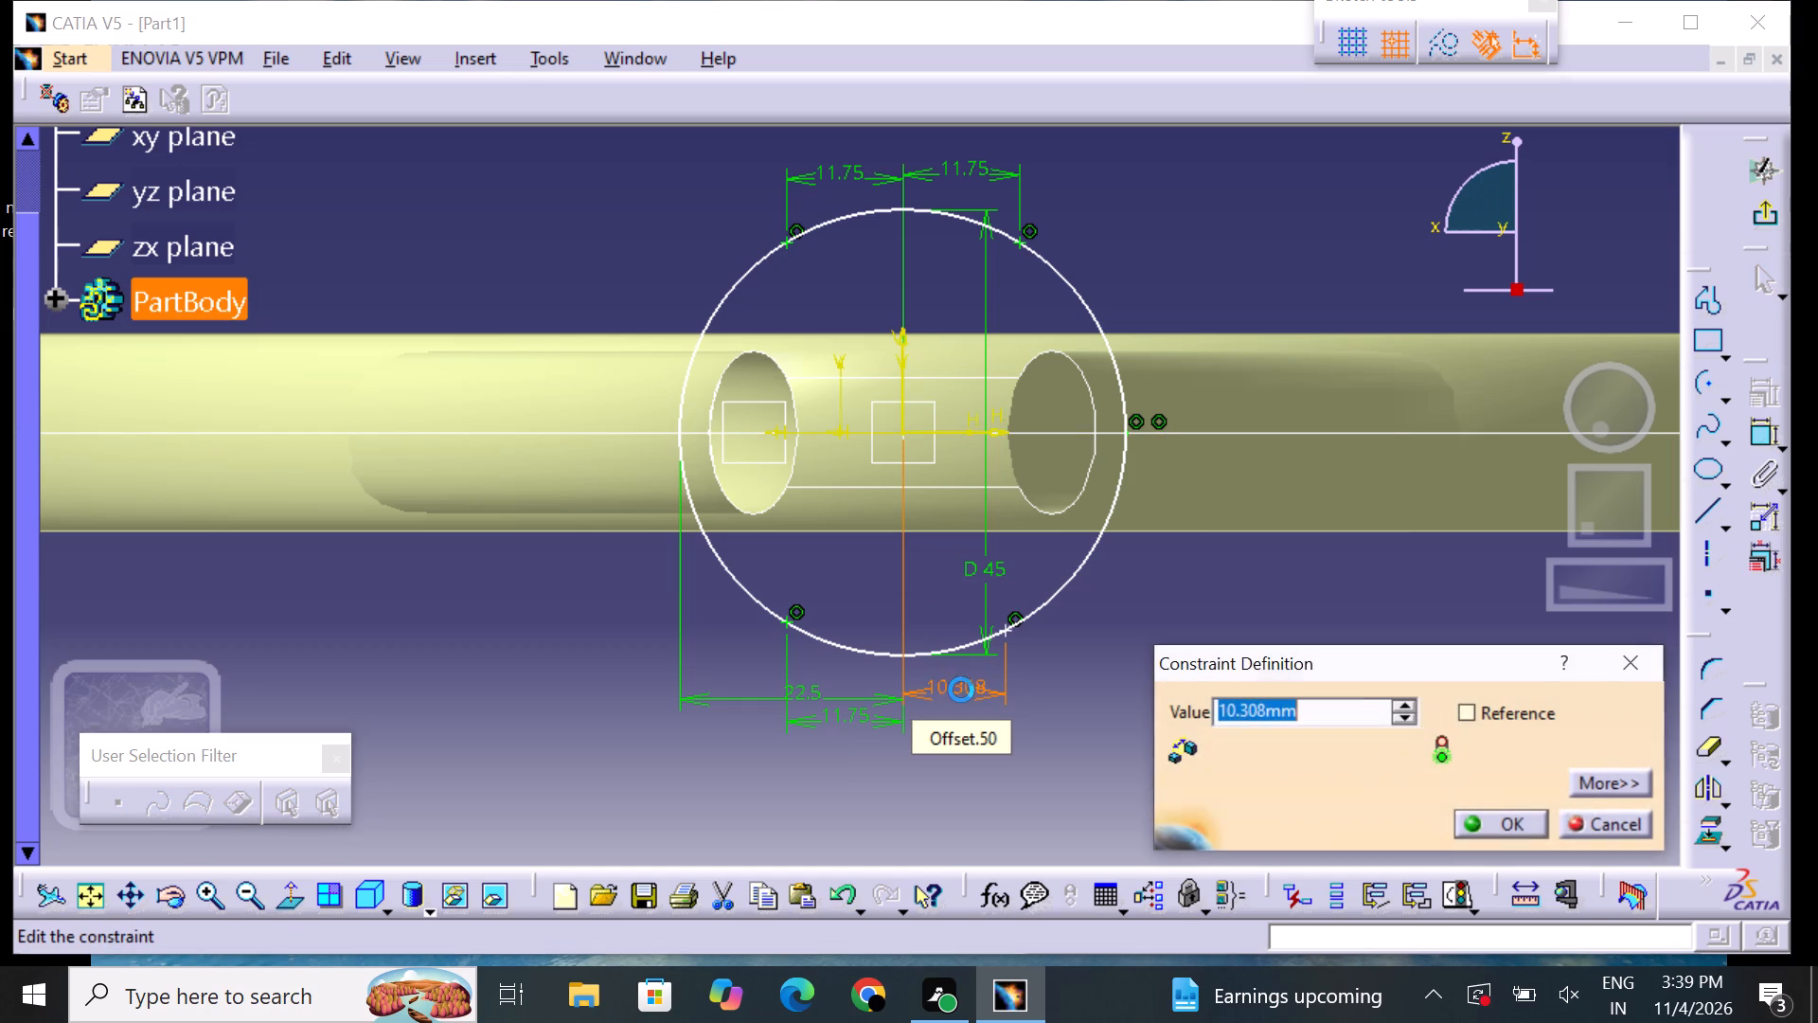
{"action": "key", "text": "BackSpace"}
{"action": "type", "text": "11"}
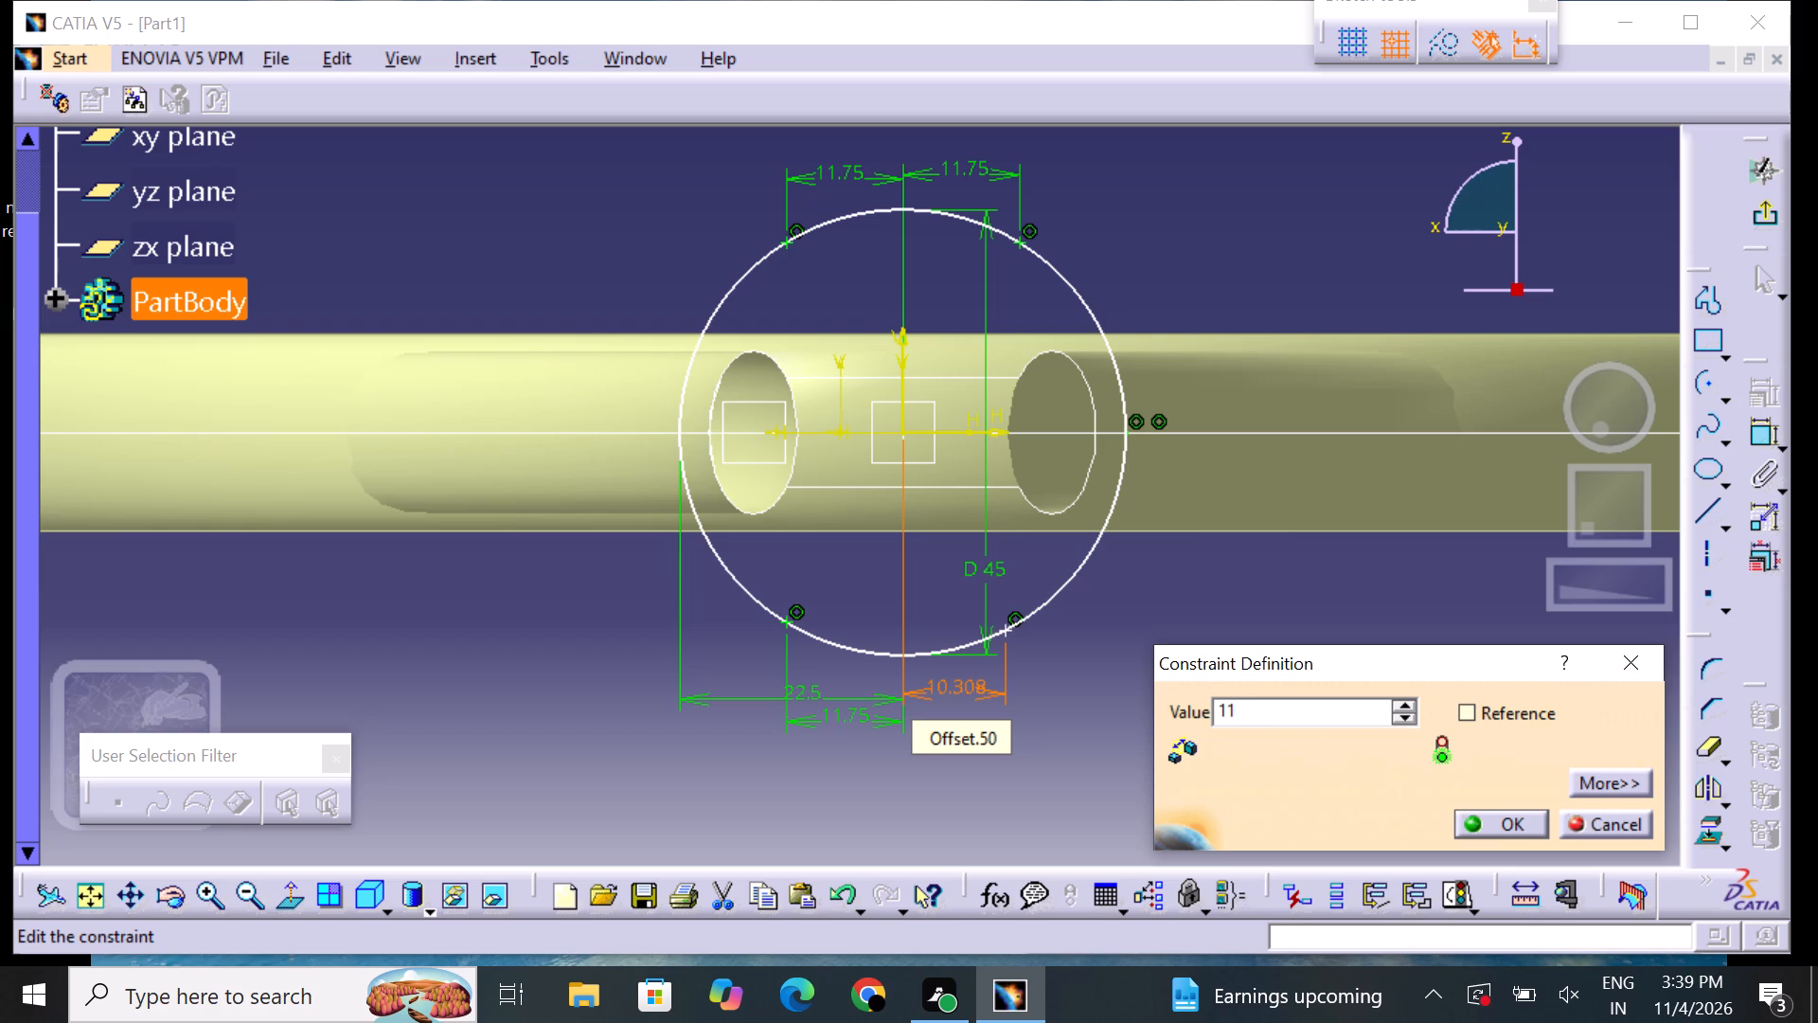
{"action": "type", "text": ".75"}
{"action": "key", "text": "Return"}
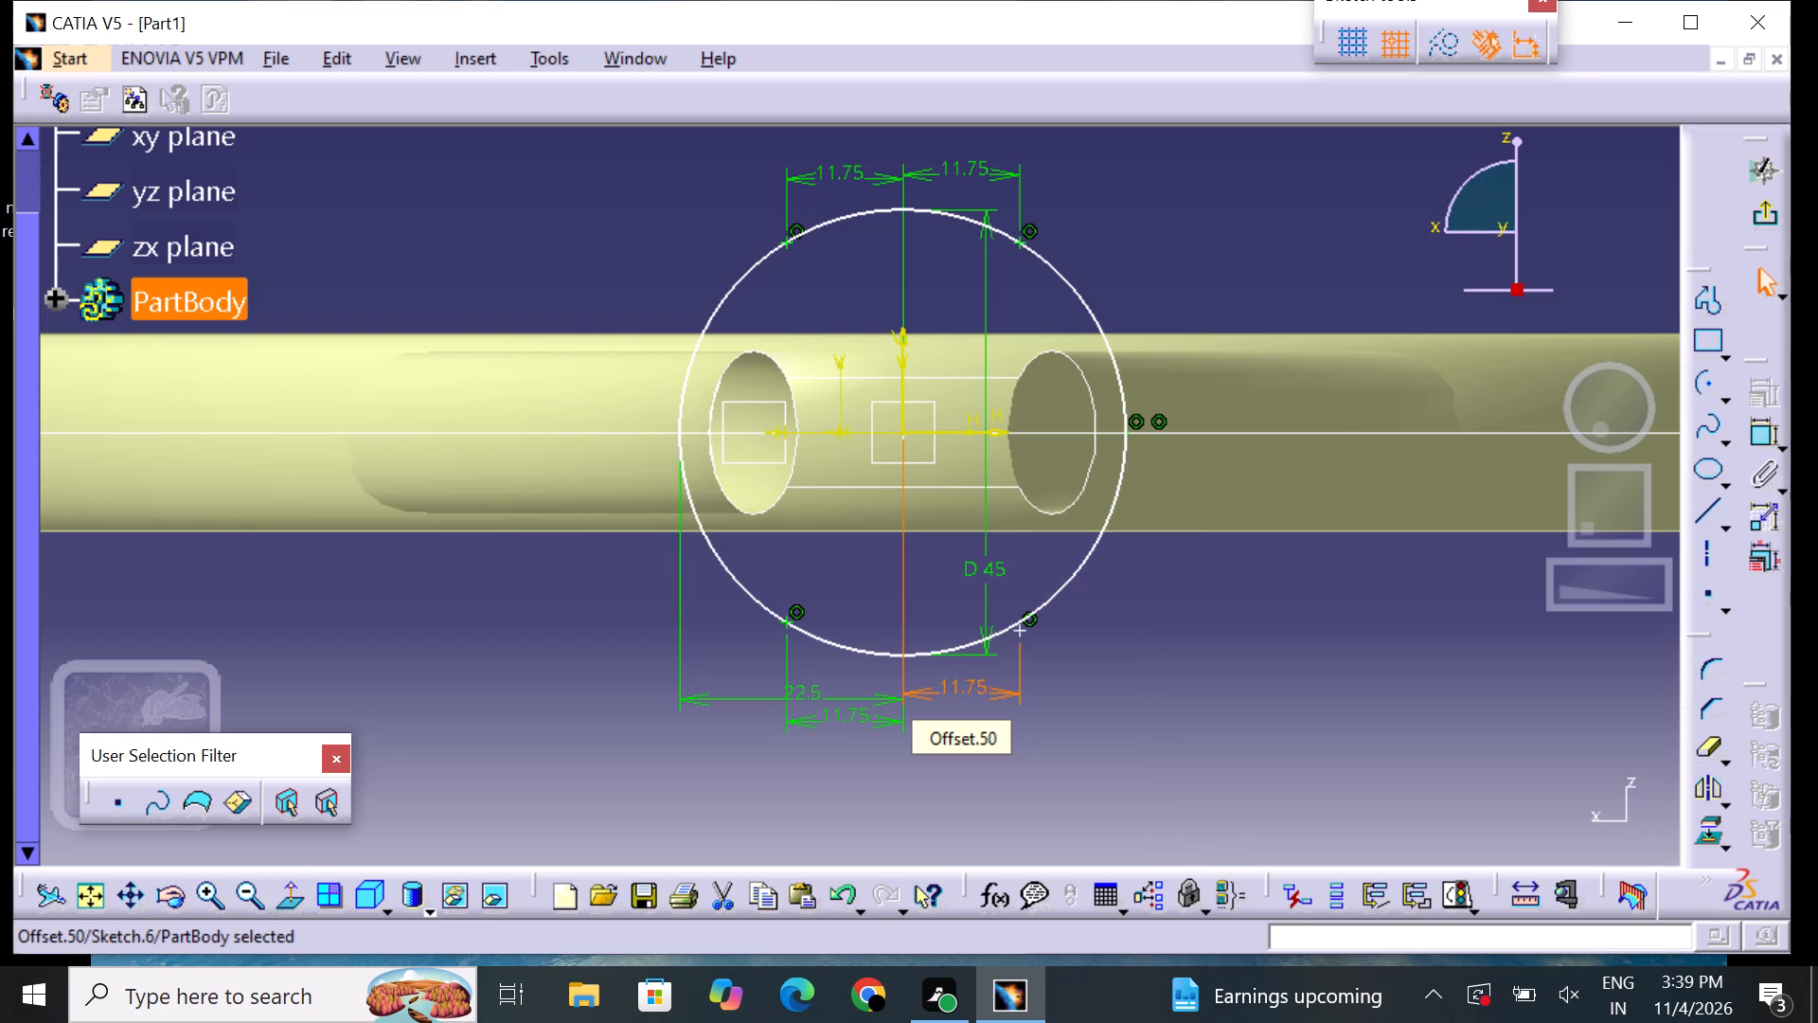
{"action": "left_click", "coordinate": [1154, 689]}
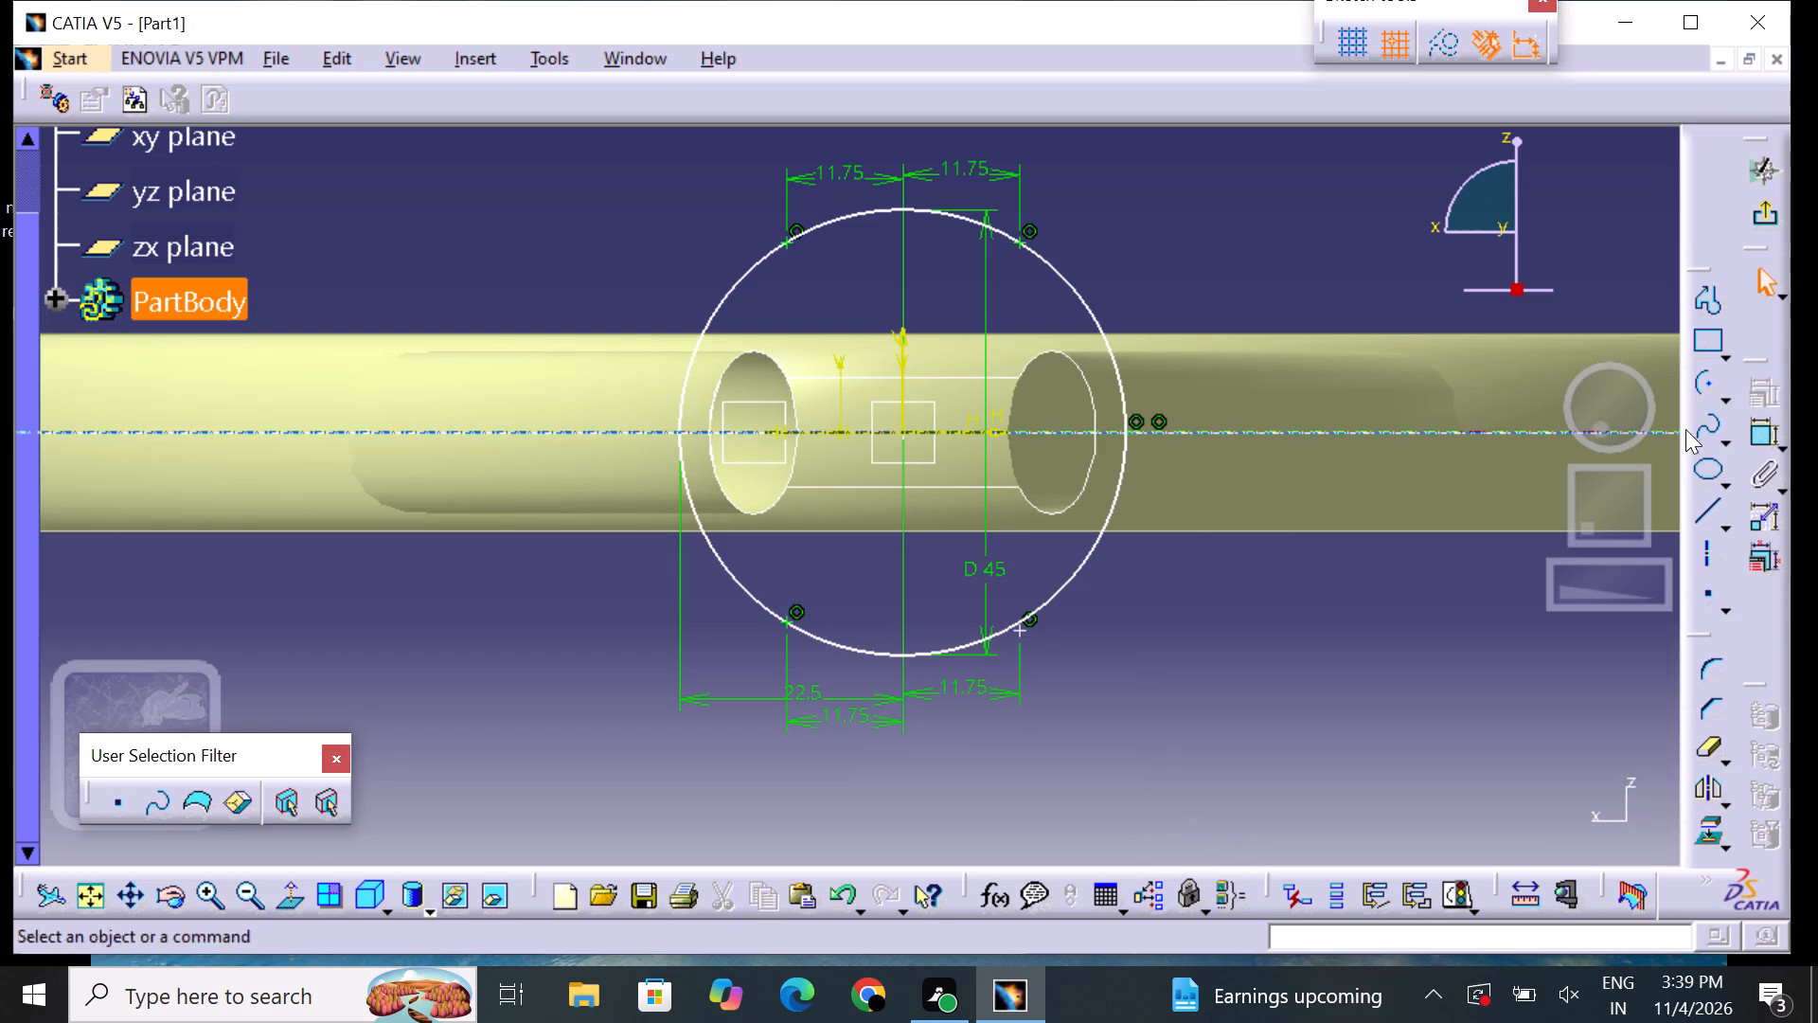
Apply a coincidence constraint between the lower-right quadrant point and the ellipse.
{"action": "left_click", "coordinate": [1755, 439]}
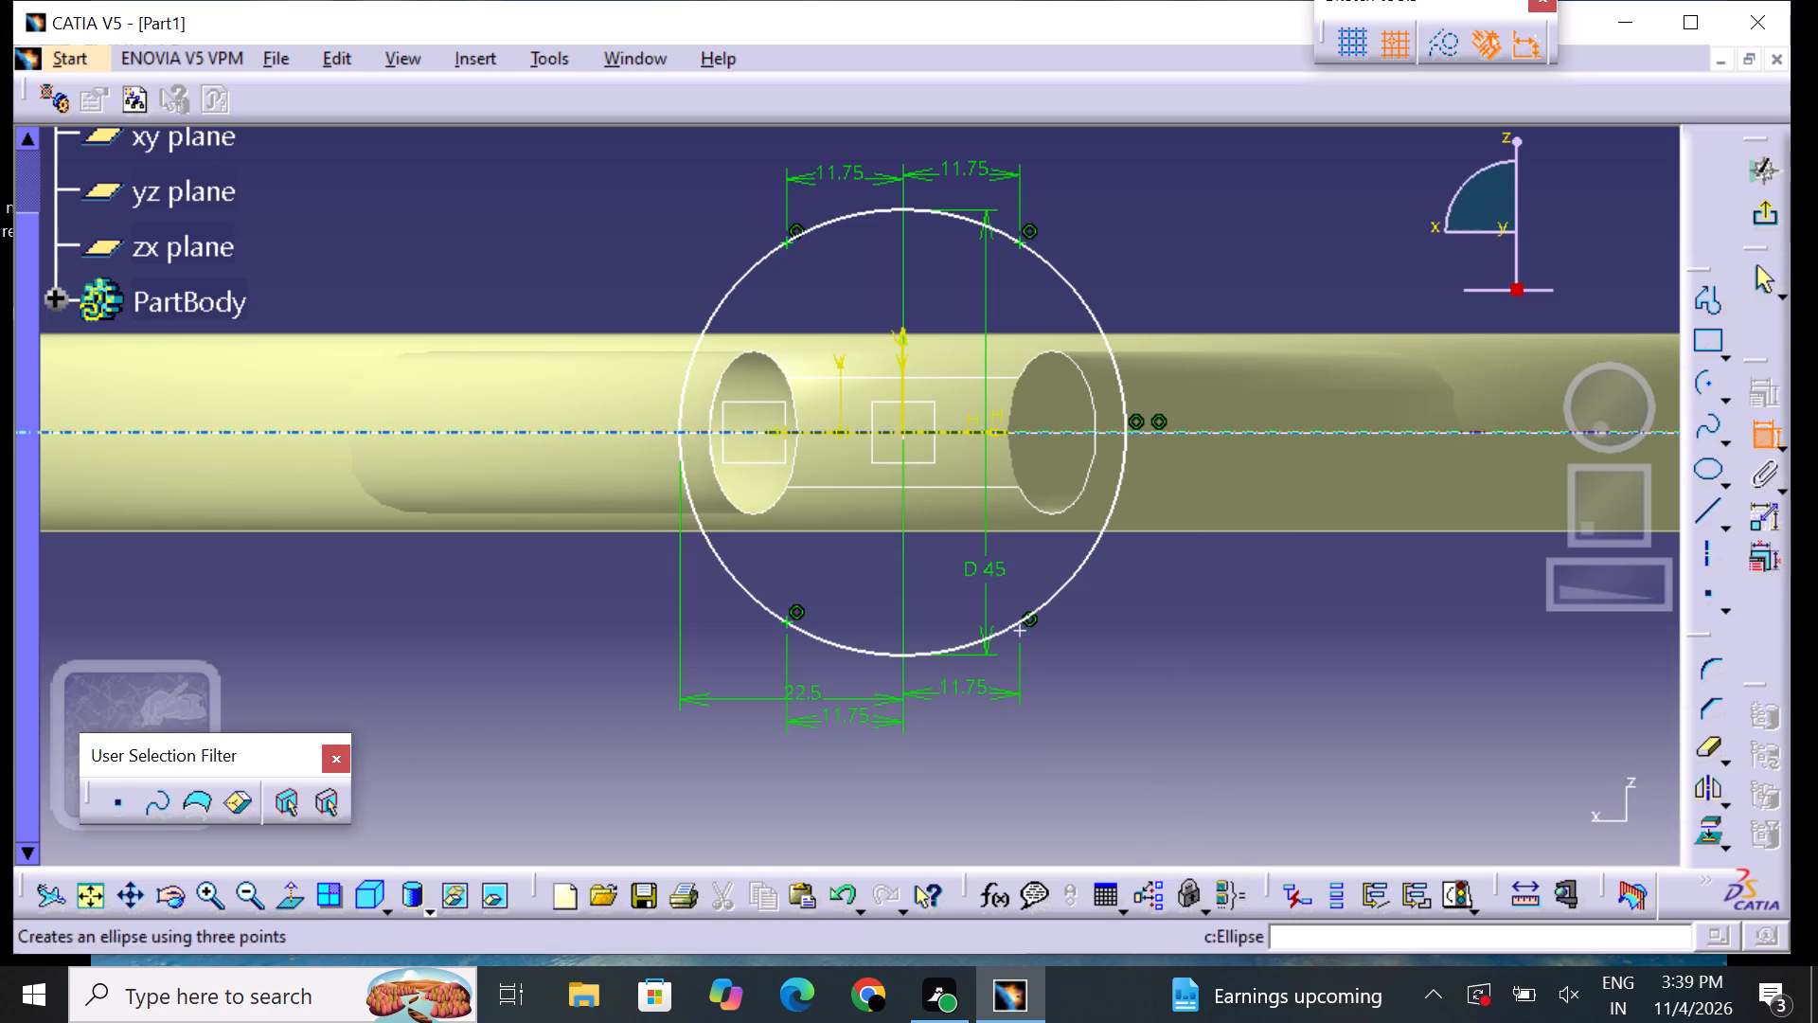
{"action": "left_click", "coordinate": [1053, 602]}
{"action": "left_click", "coordinate": [1047, 594]}
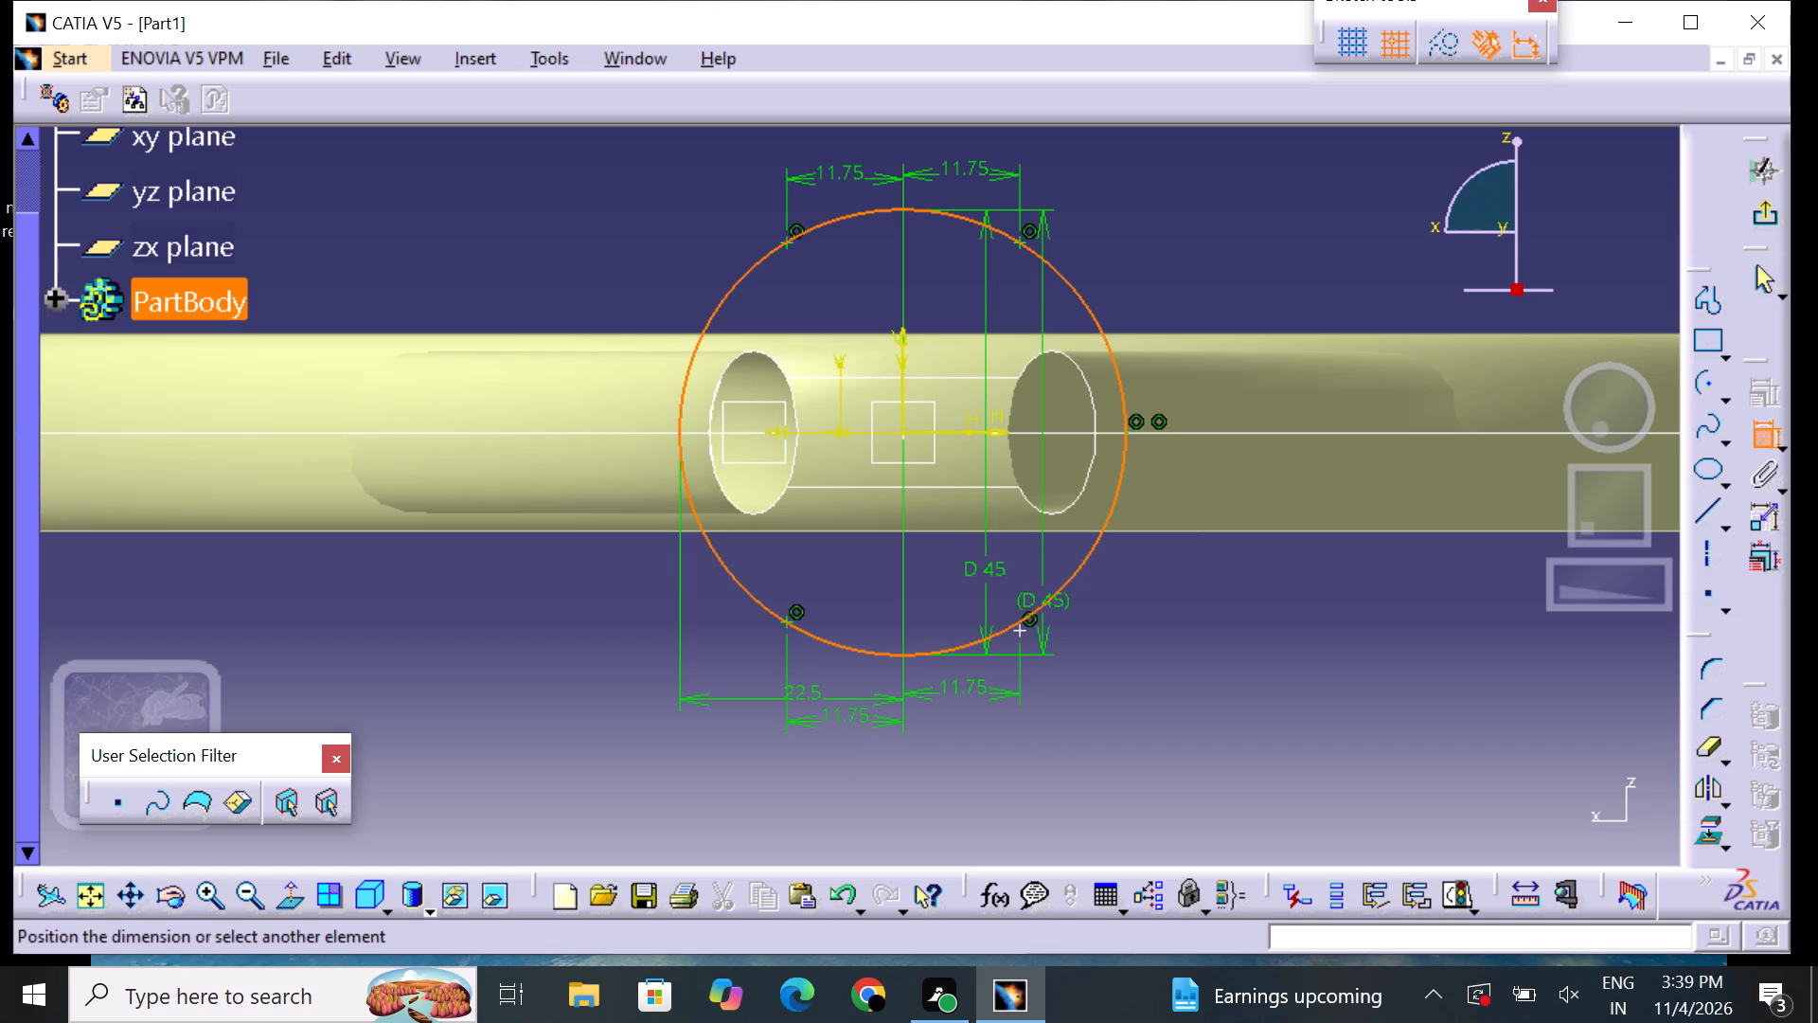
{"action": "left_click", "coordinate": [1022, 628]}
{"action": "right_click", "coordinate": [1019, 627]}
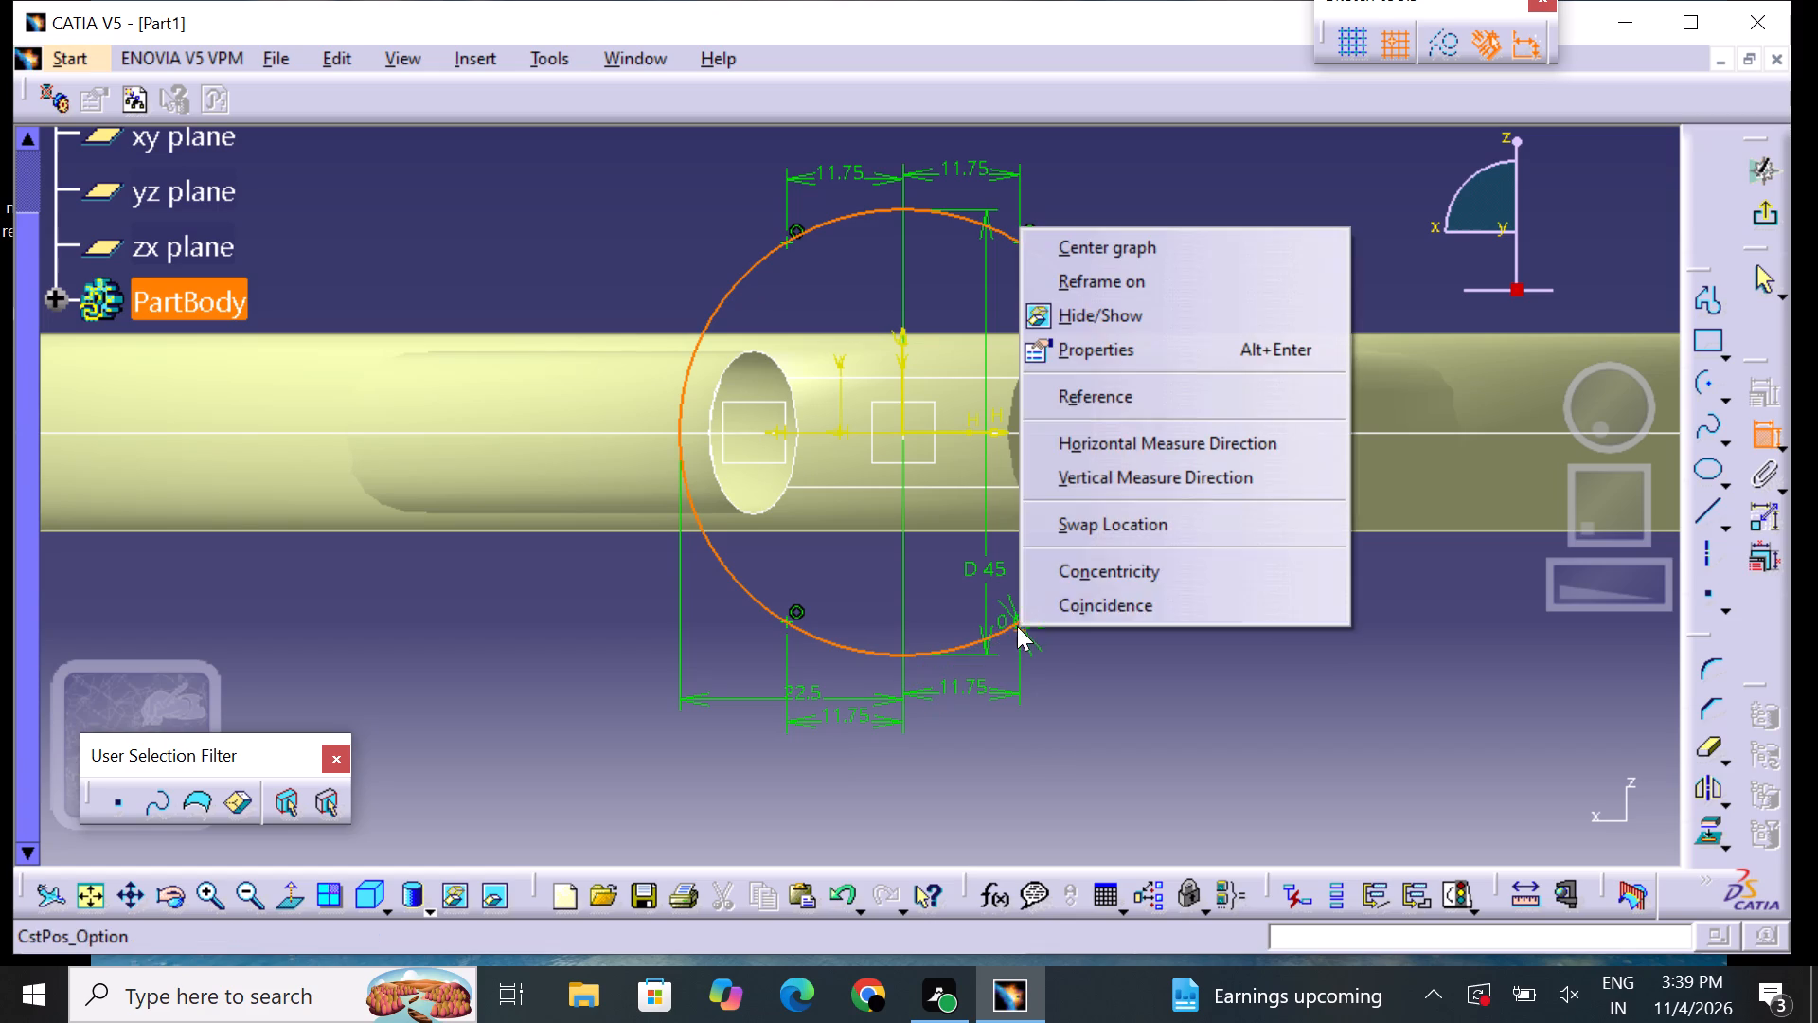
{"action": "left_click", "coordinate": [1084, 601]}
{"action": "left_click", "coordinate": [1096, 630]}
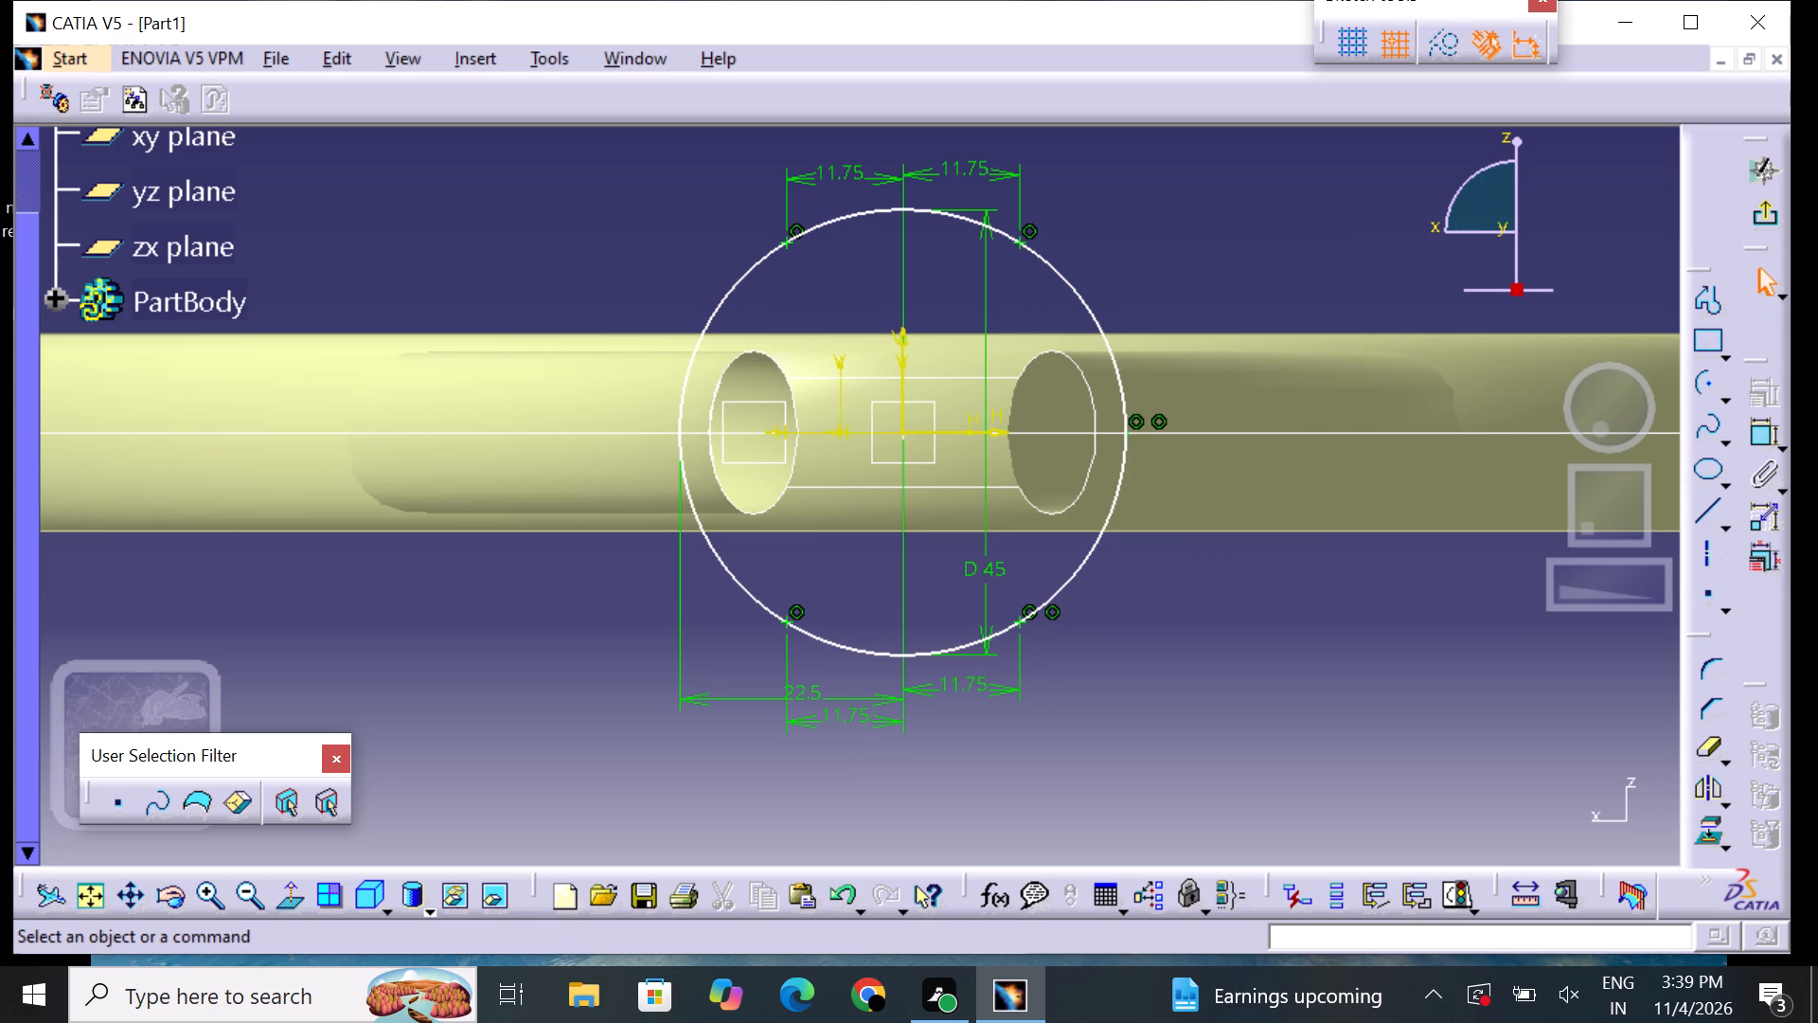
Exit the ellipse sketch and return to the 3D part.
{"action": "left_click", "coordinate": [1763, 222]}
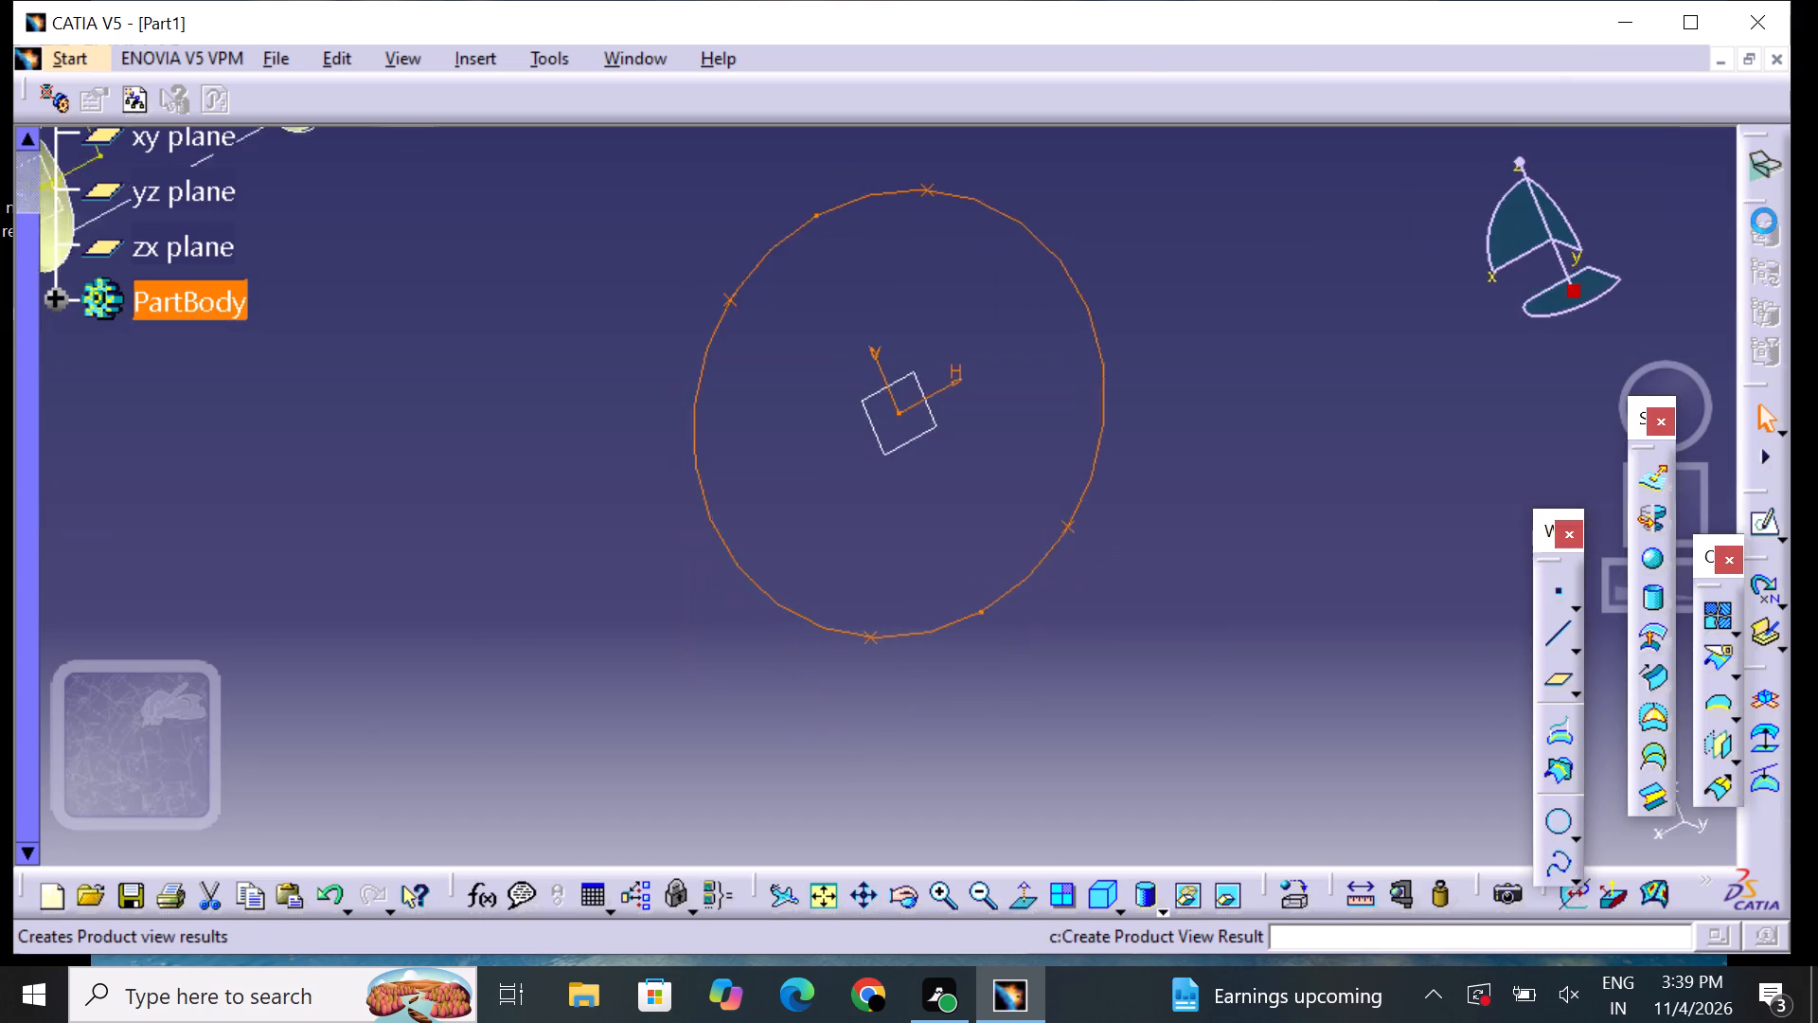
{"action": "scroll", "coordinate": [1321, 353], "scroll_direction": "up", "scroll_amount": 1}
{"action": "middle_click_drag", "start_coordinate": [1333, 360], "coordinate": [1388, 474]}
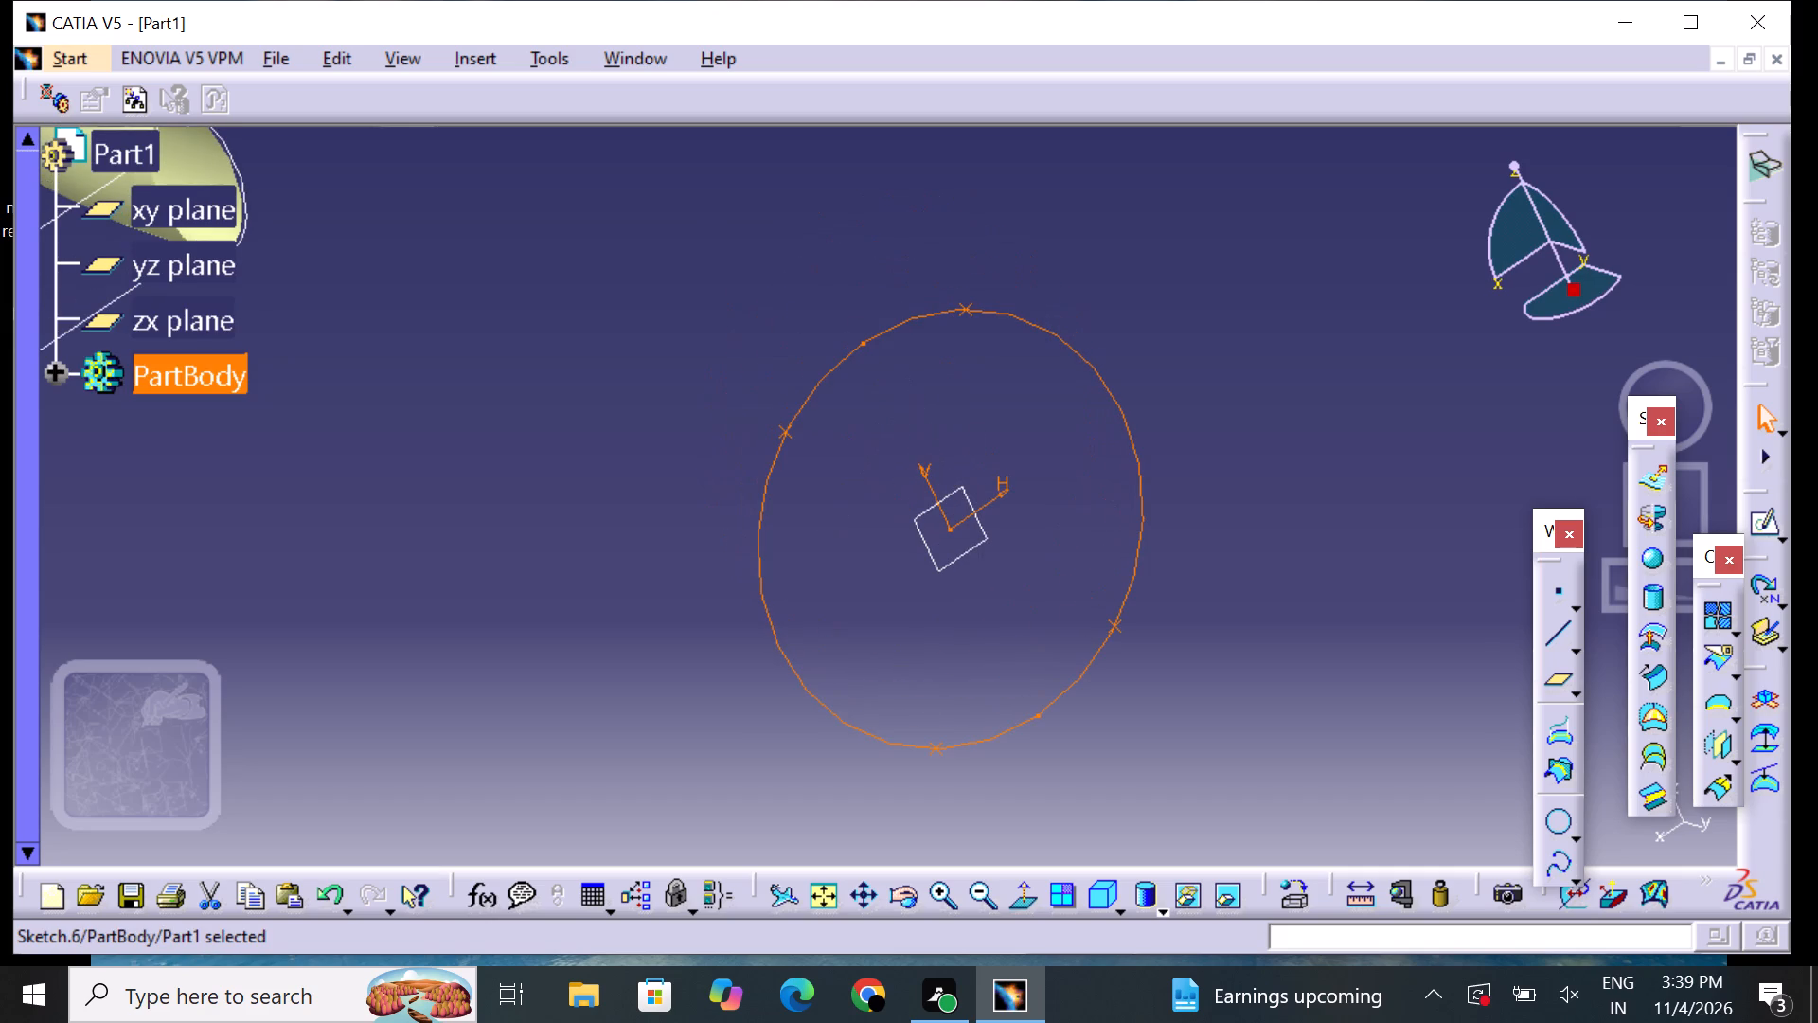
{"action": "left_click", "coordinate": [982, 904]}
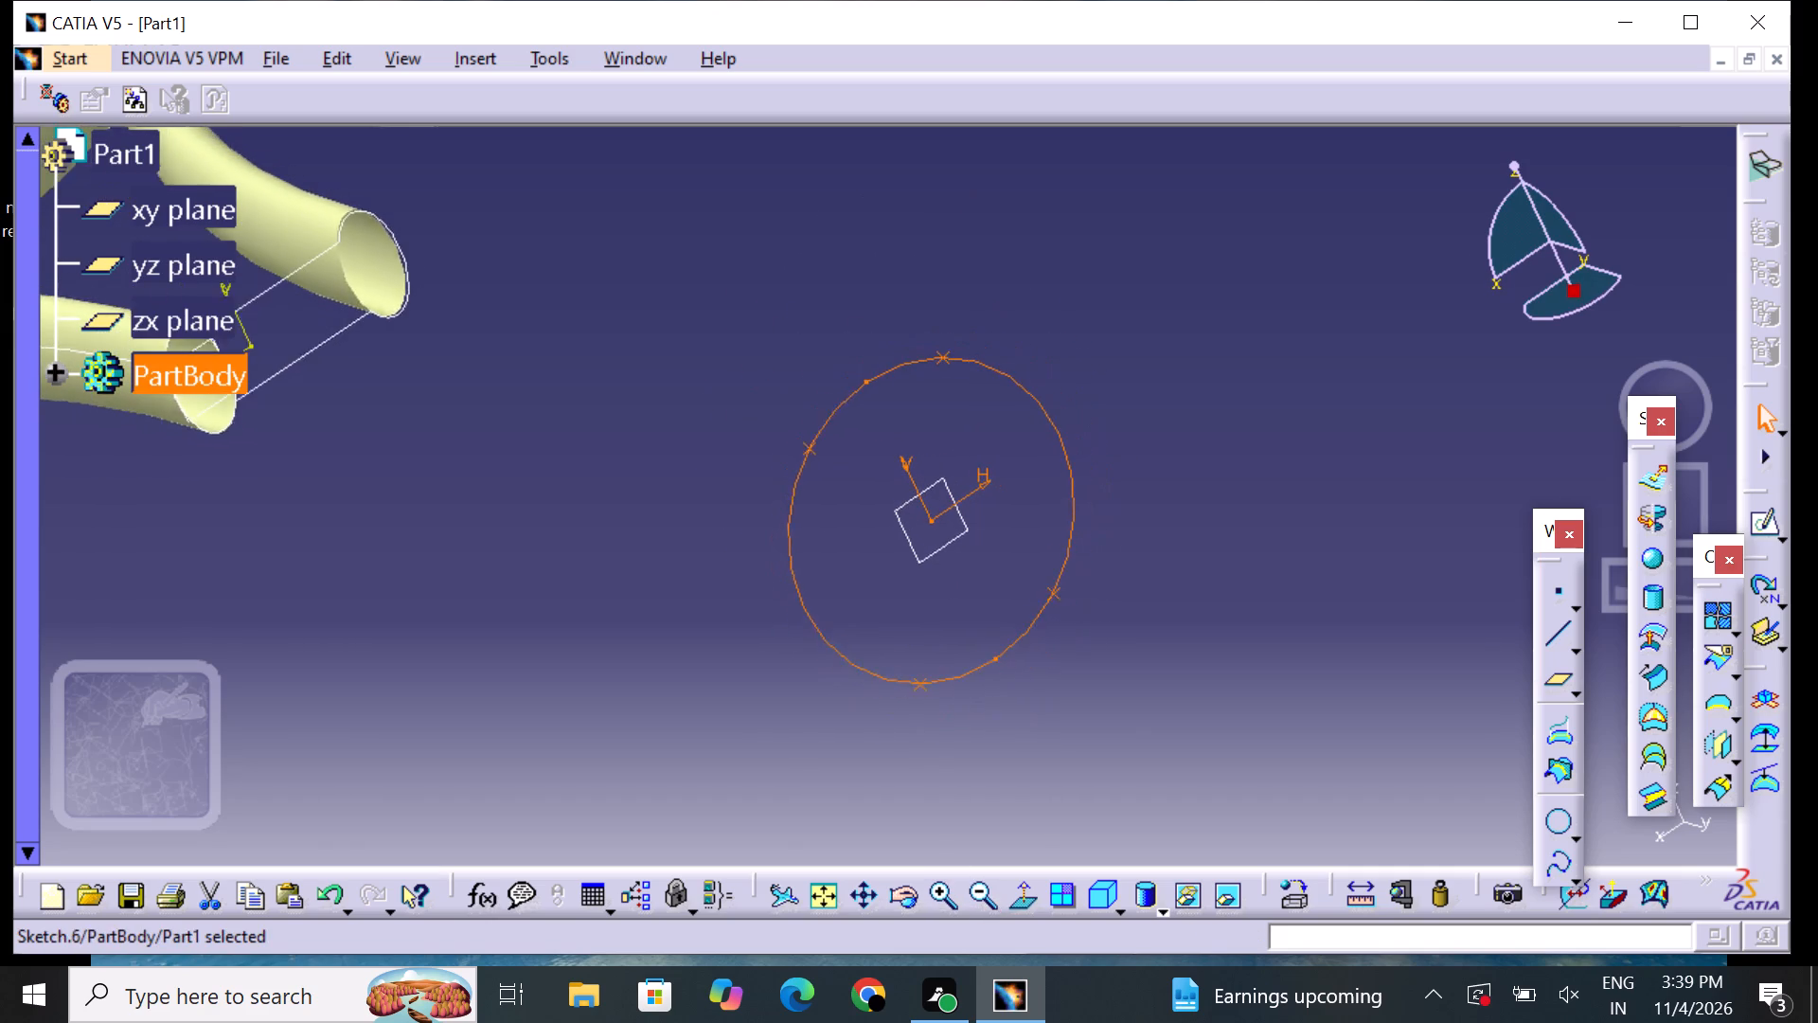
{"action": "middle_click_drag", "start_coordinate": [653, 550], "coordinate": [721, 529]}
{"action": "left_click", "coordinate": [984, 895]}
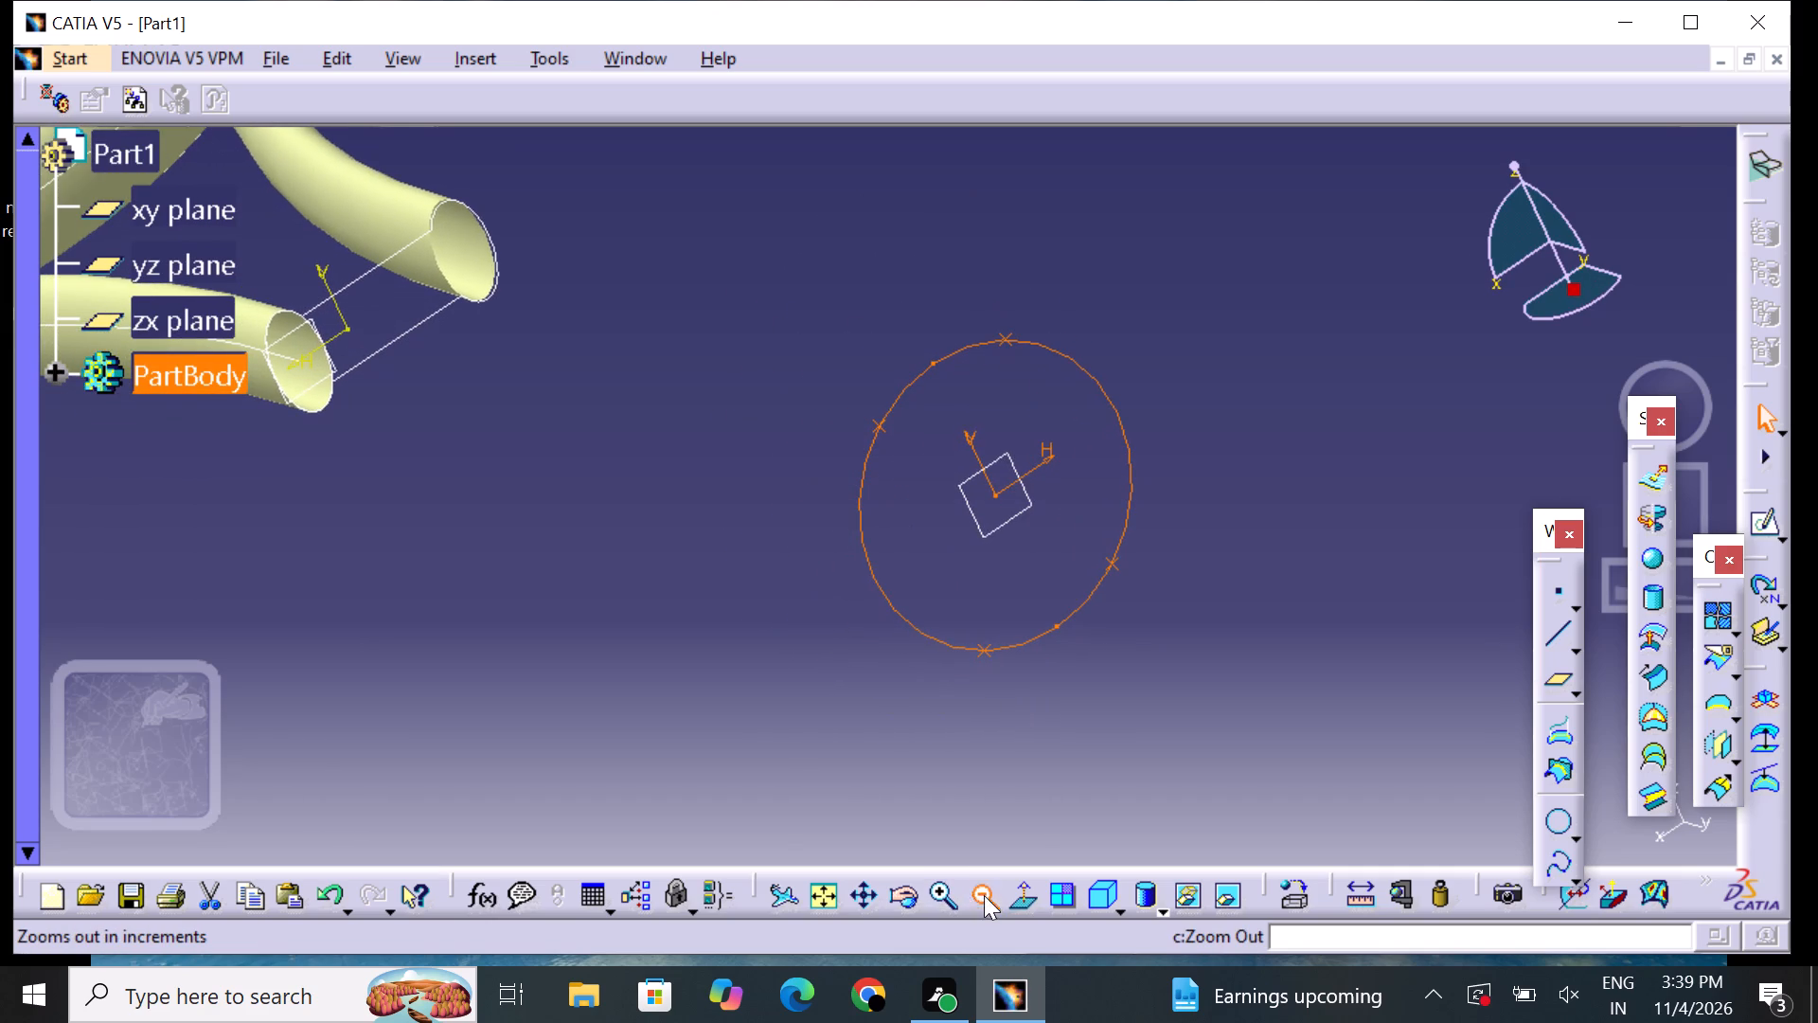
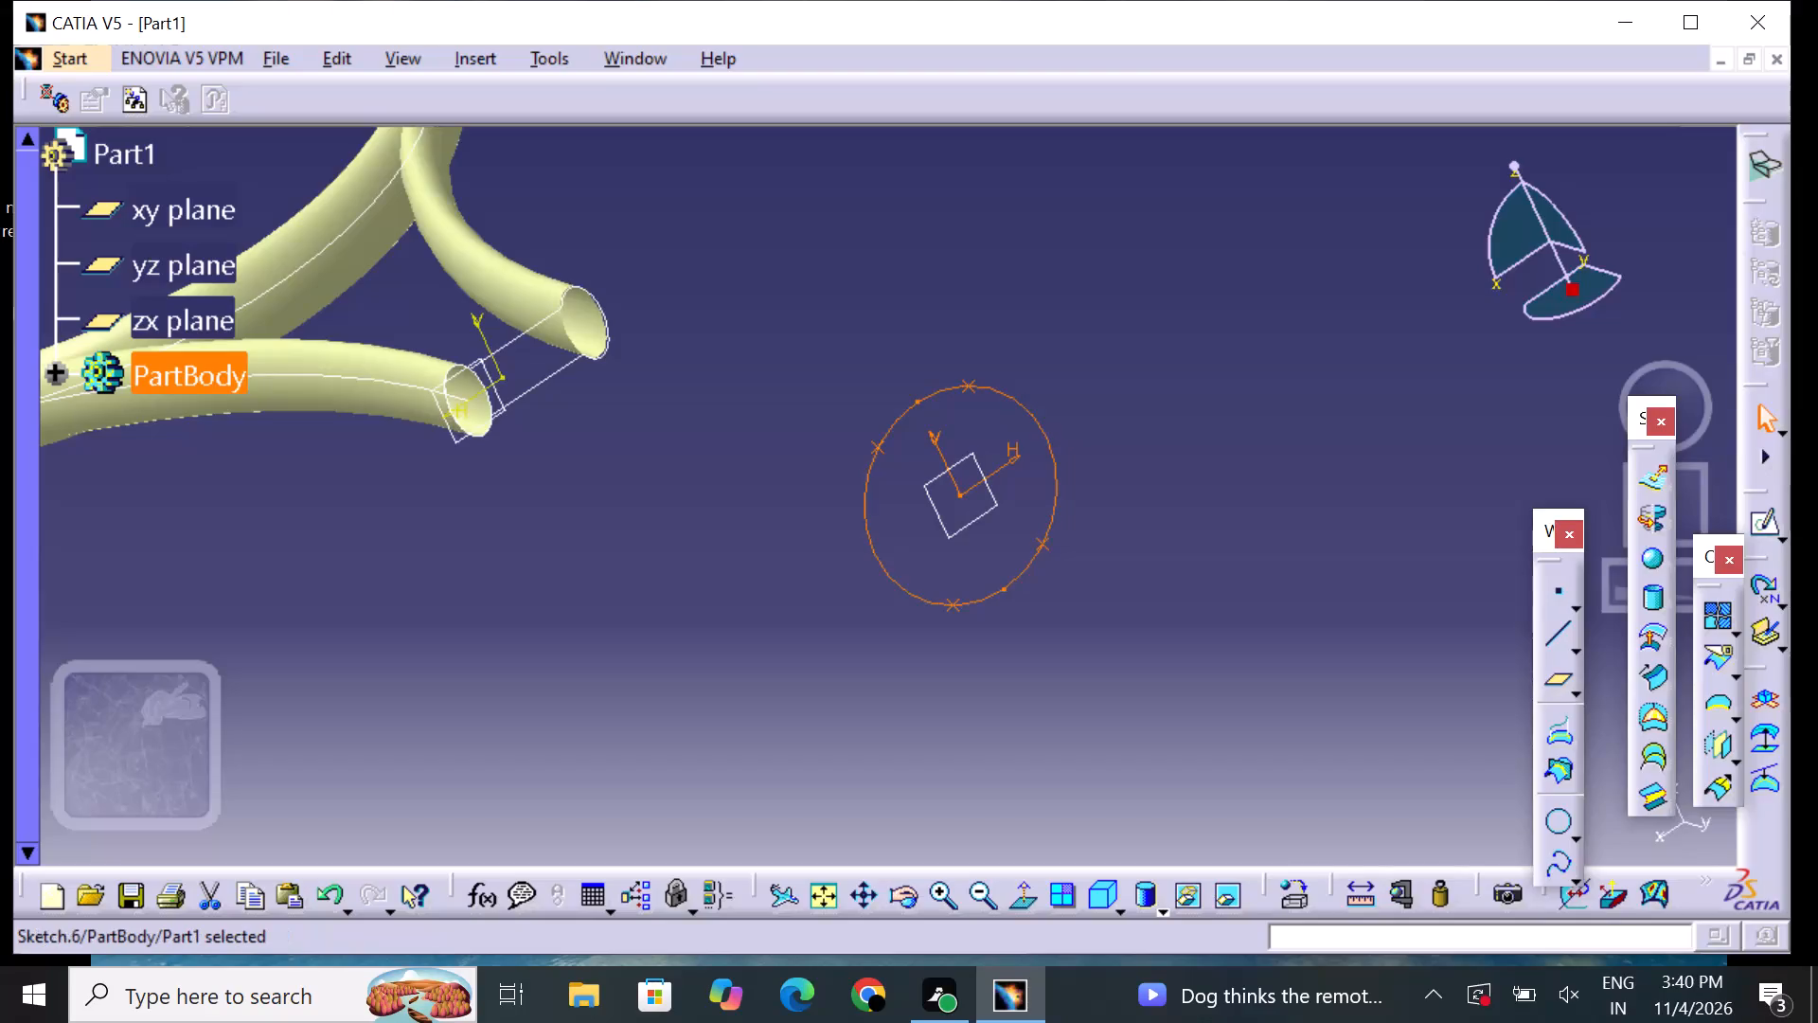
Start a multi-sections surface using the closed Sketch.5 profile at the tube ends and the Sketch.6 ellipse as its two sections.
{"action": "left_click", "coordinate": [1655, 745]}
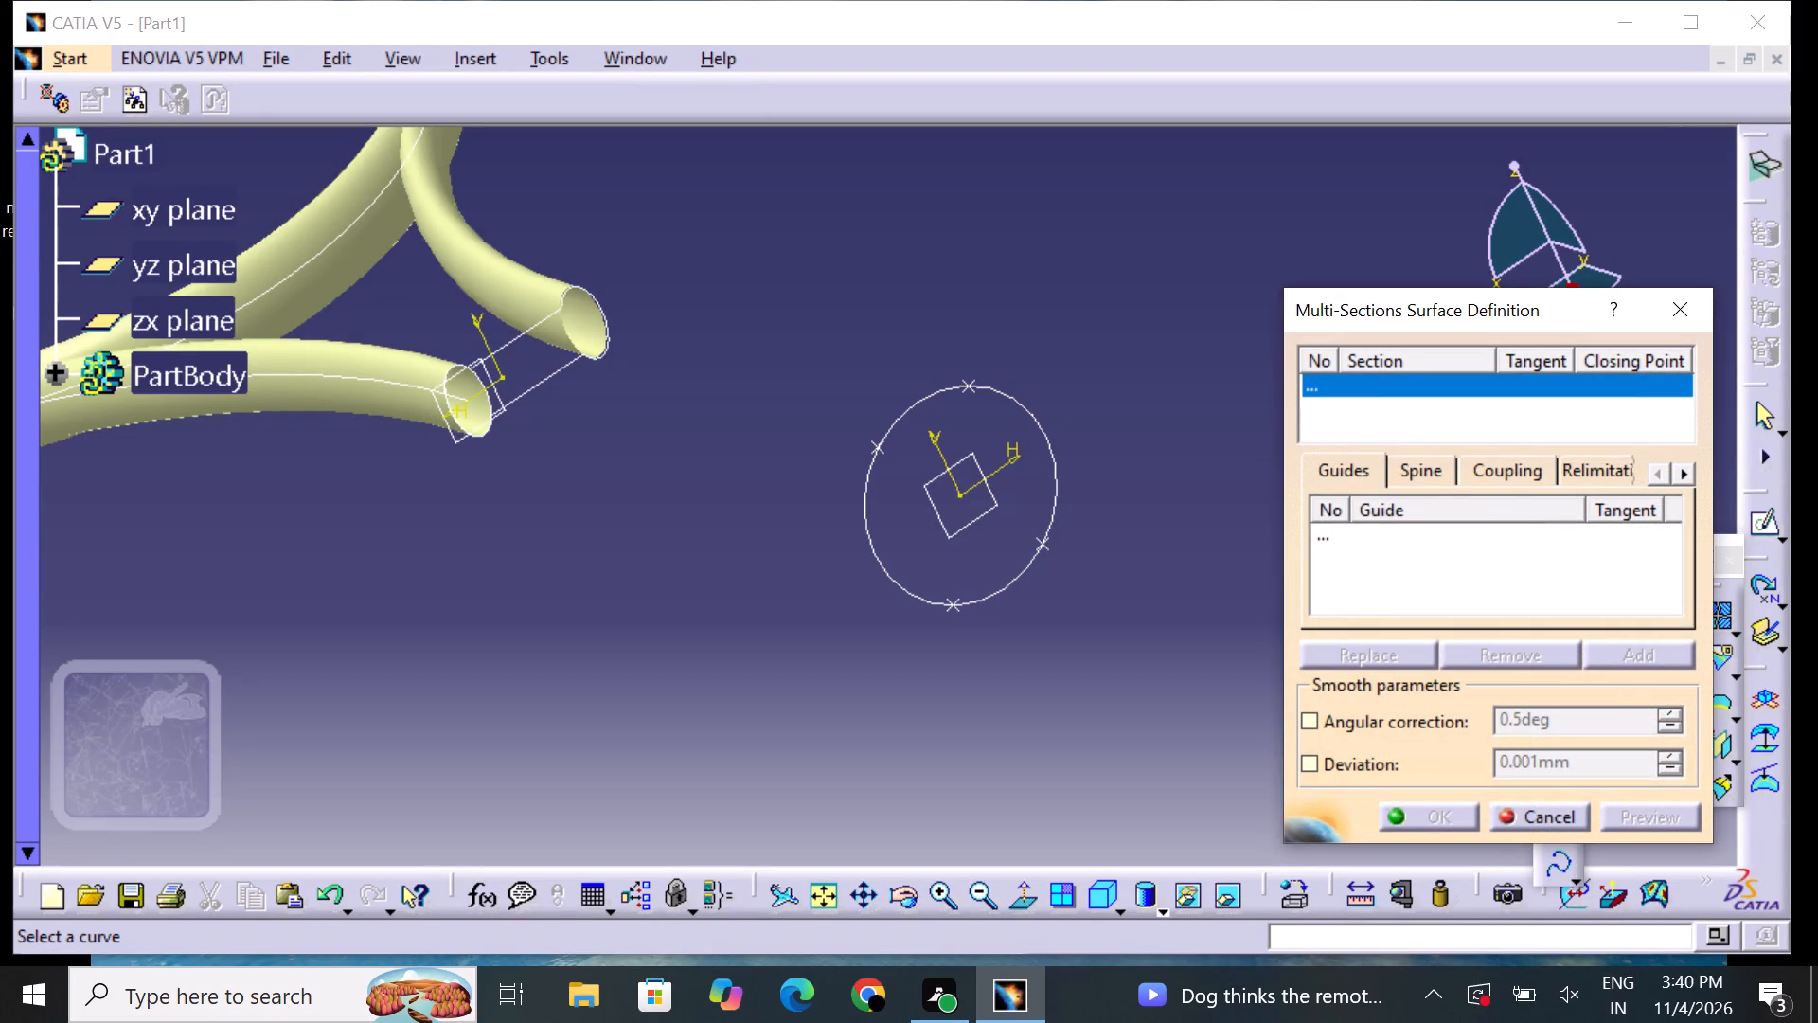
{"action": "left_click", "coordinate": [509, 338]}
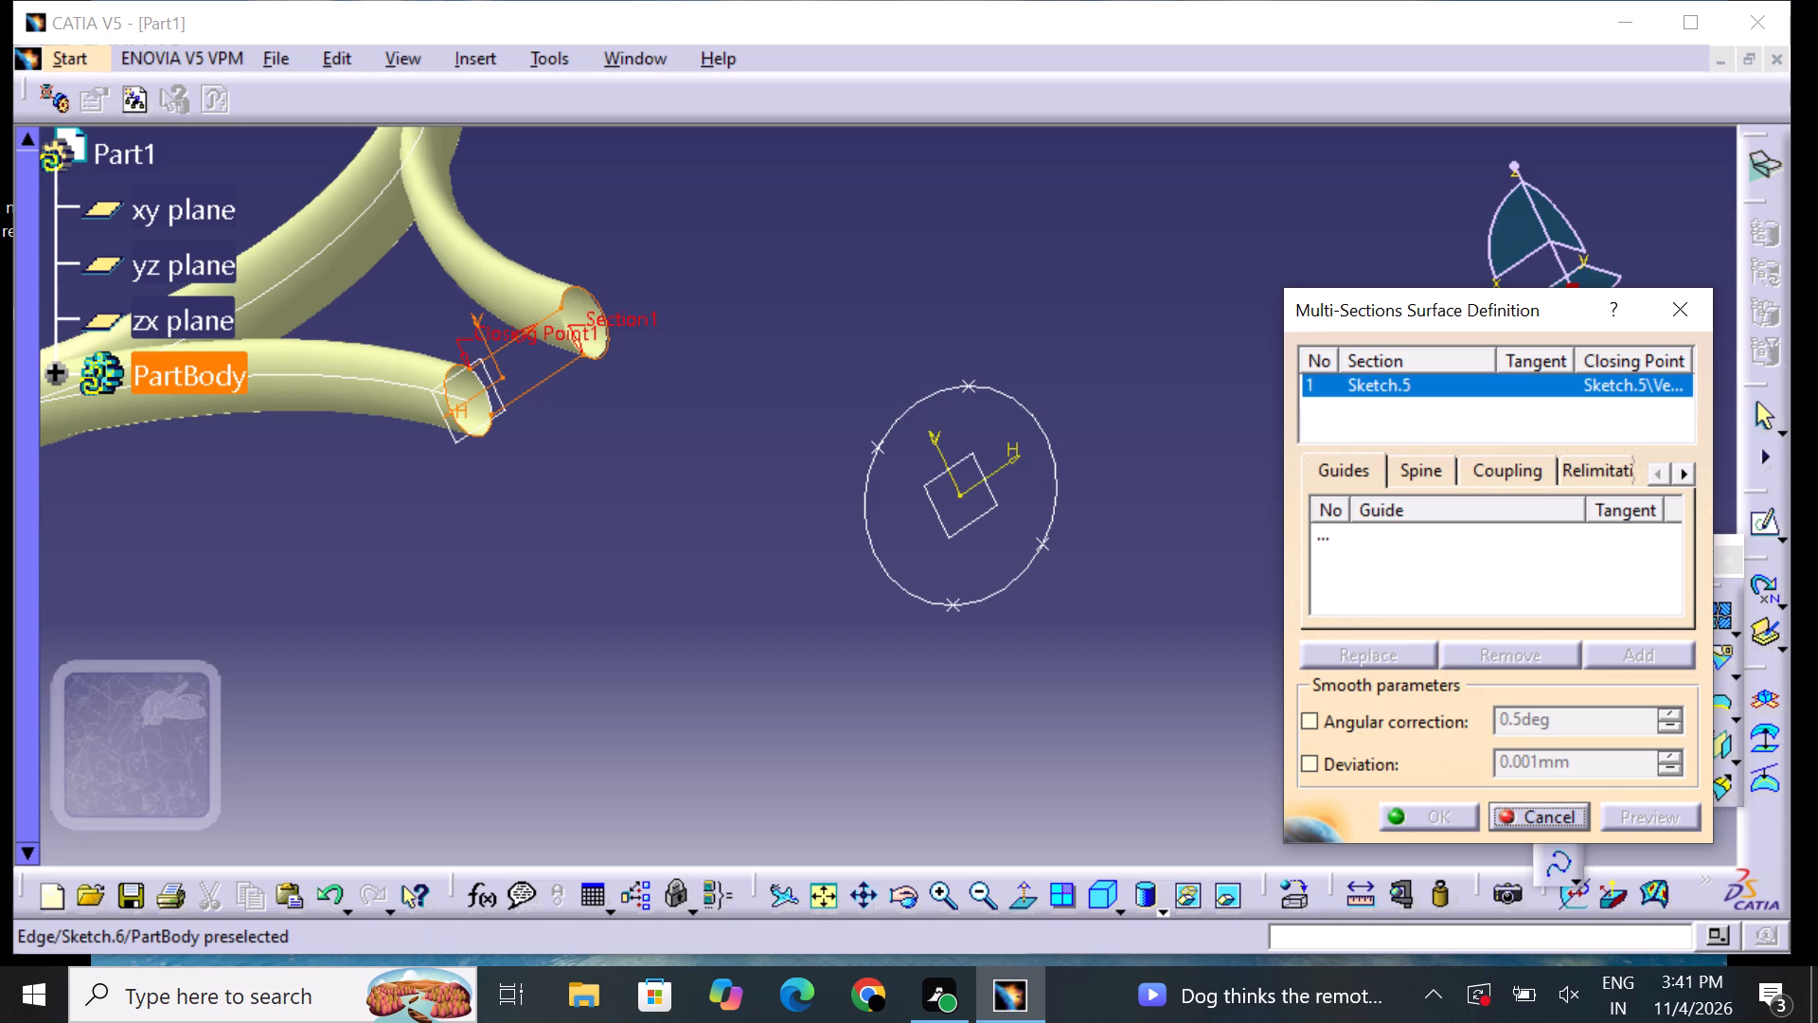
{"action": "left_click", "coordinate": [860, 513]}
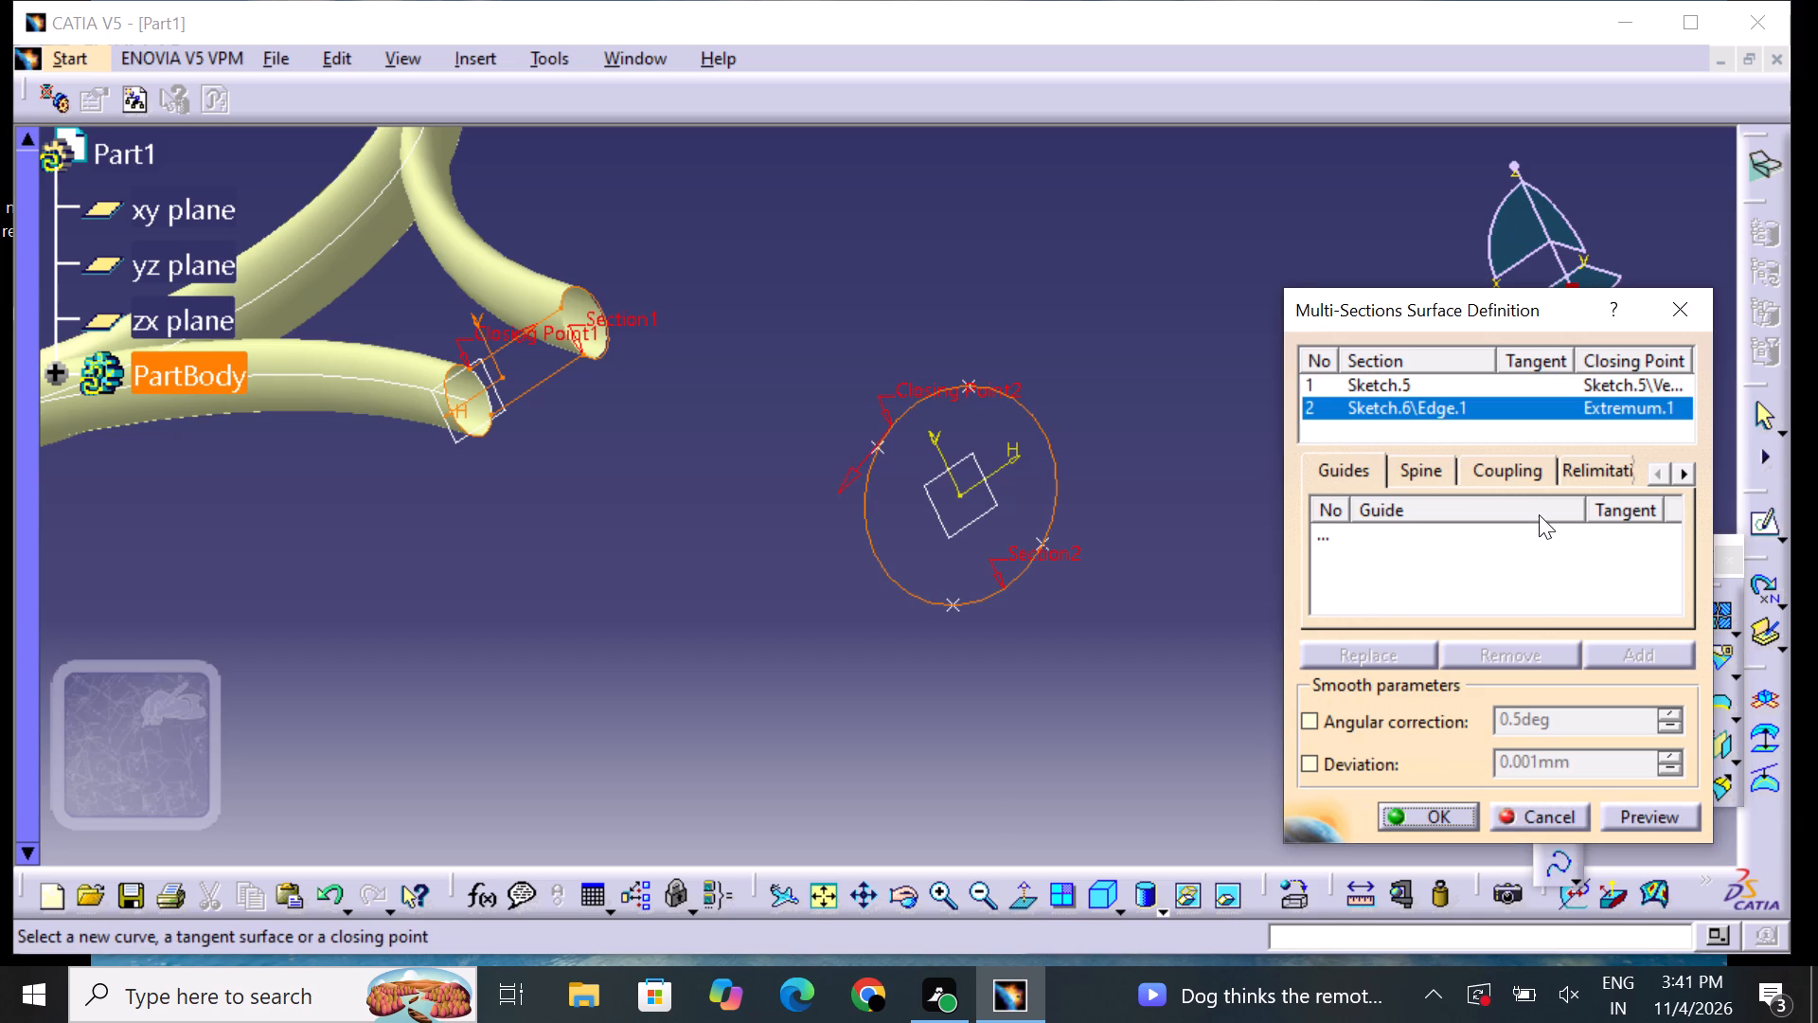
Add the first Ratio coupling, from the upper-right vertex of the Sketch.5 profile to the ellipse's upper-right quadrant point.
{"action": "left_click", "coordinate": [1498, 458]}
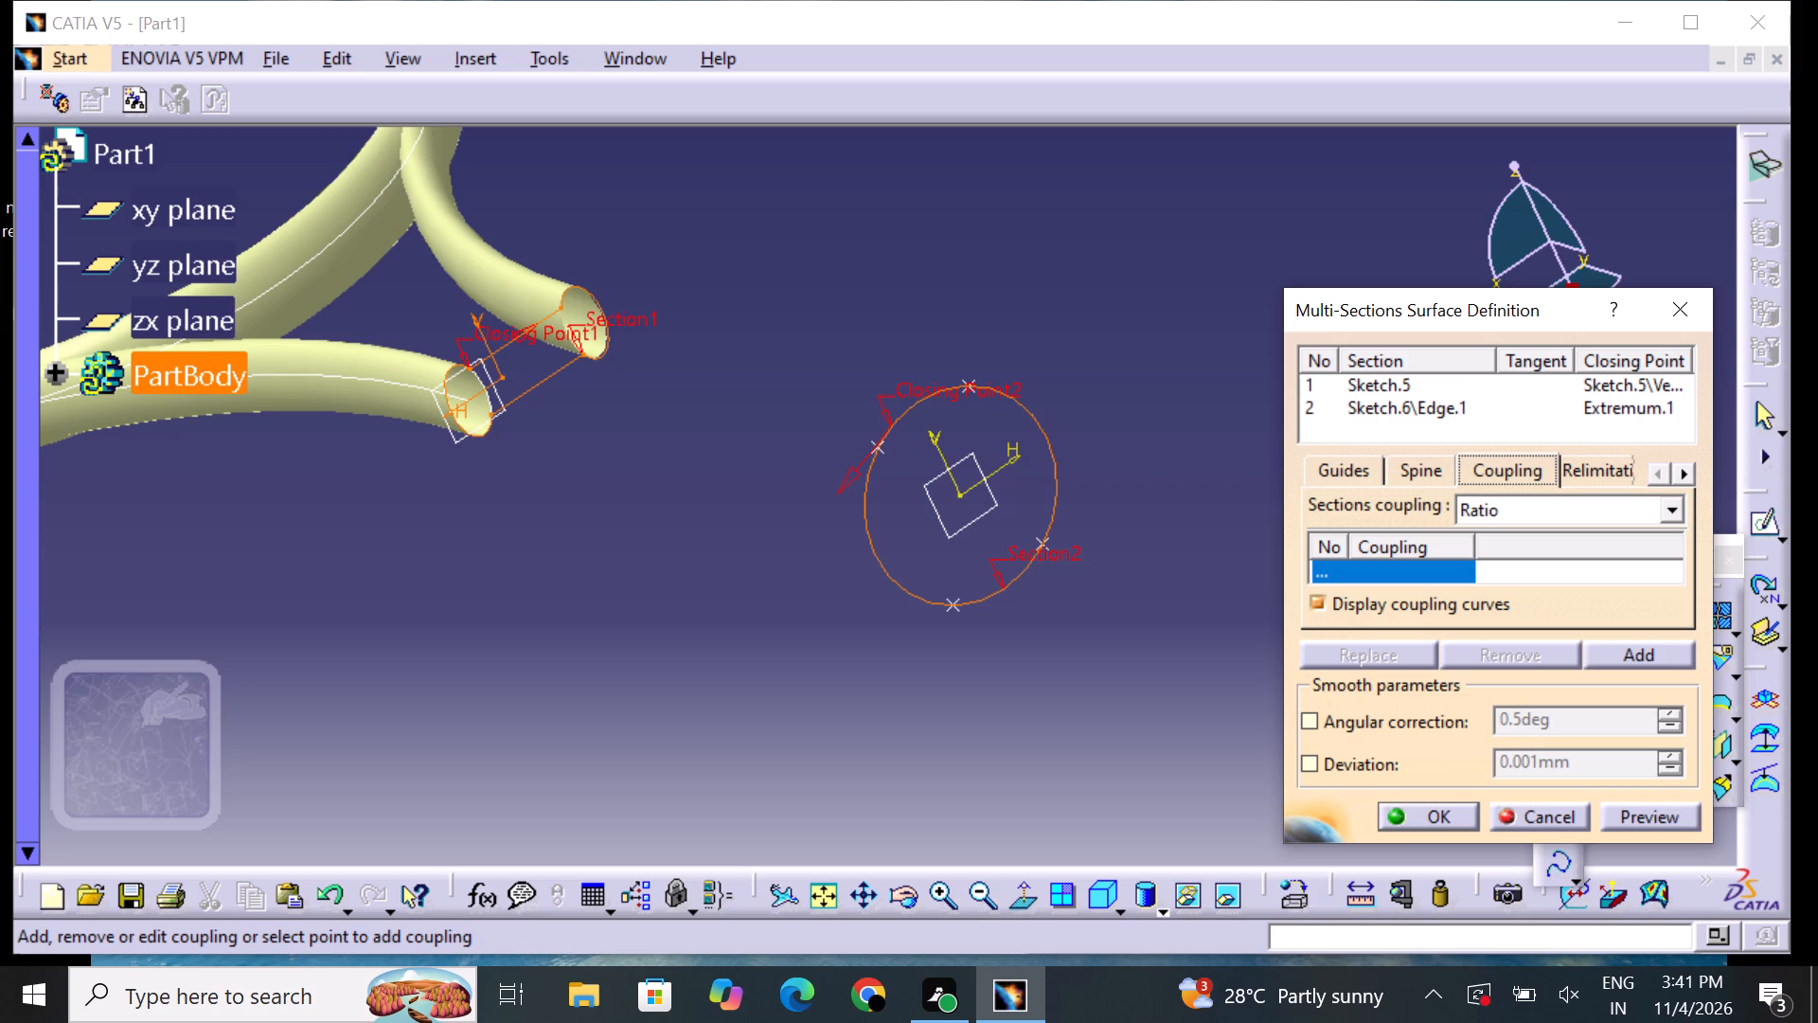
{"action": "left_click", "coordinate": [1383, 543]}
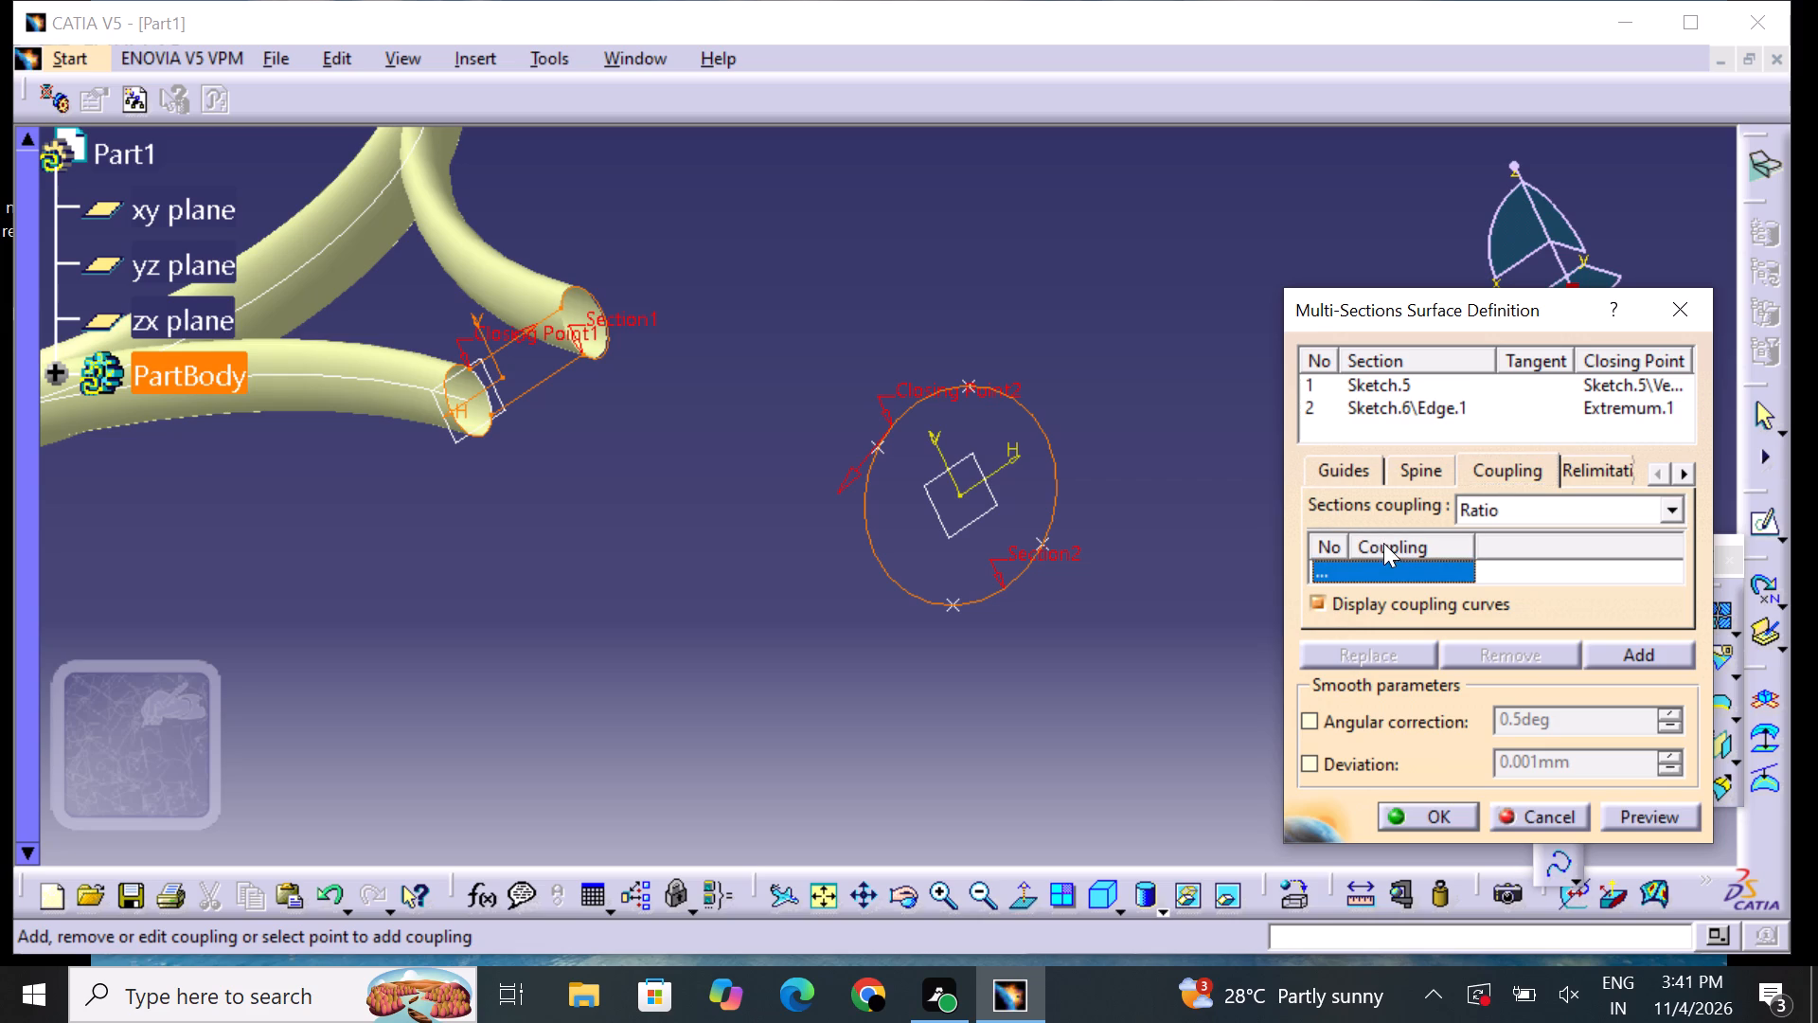
{"action": "left_click", "coordinate": [1649, 655]}
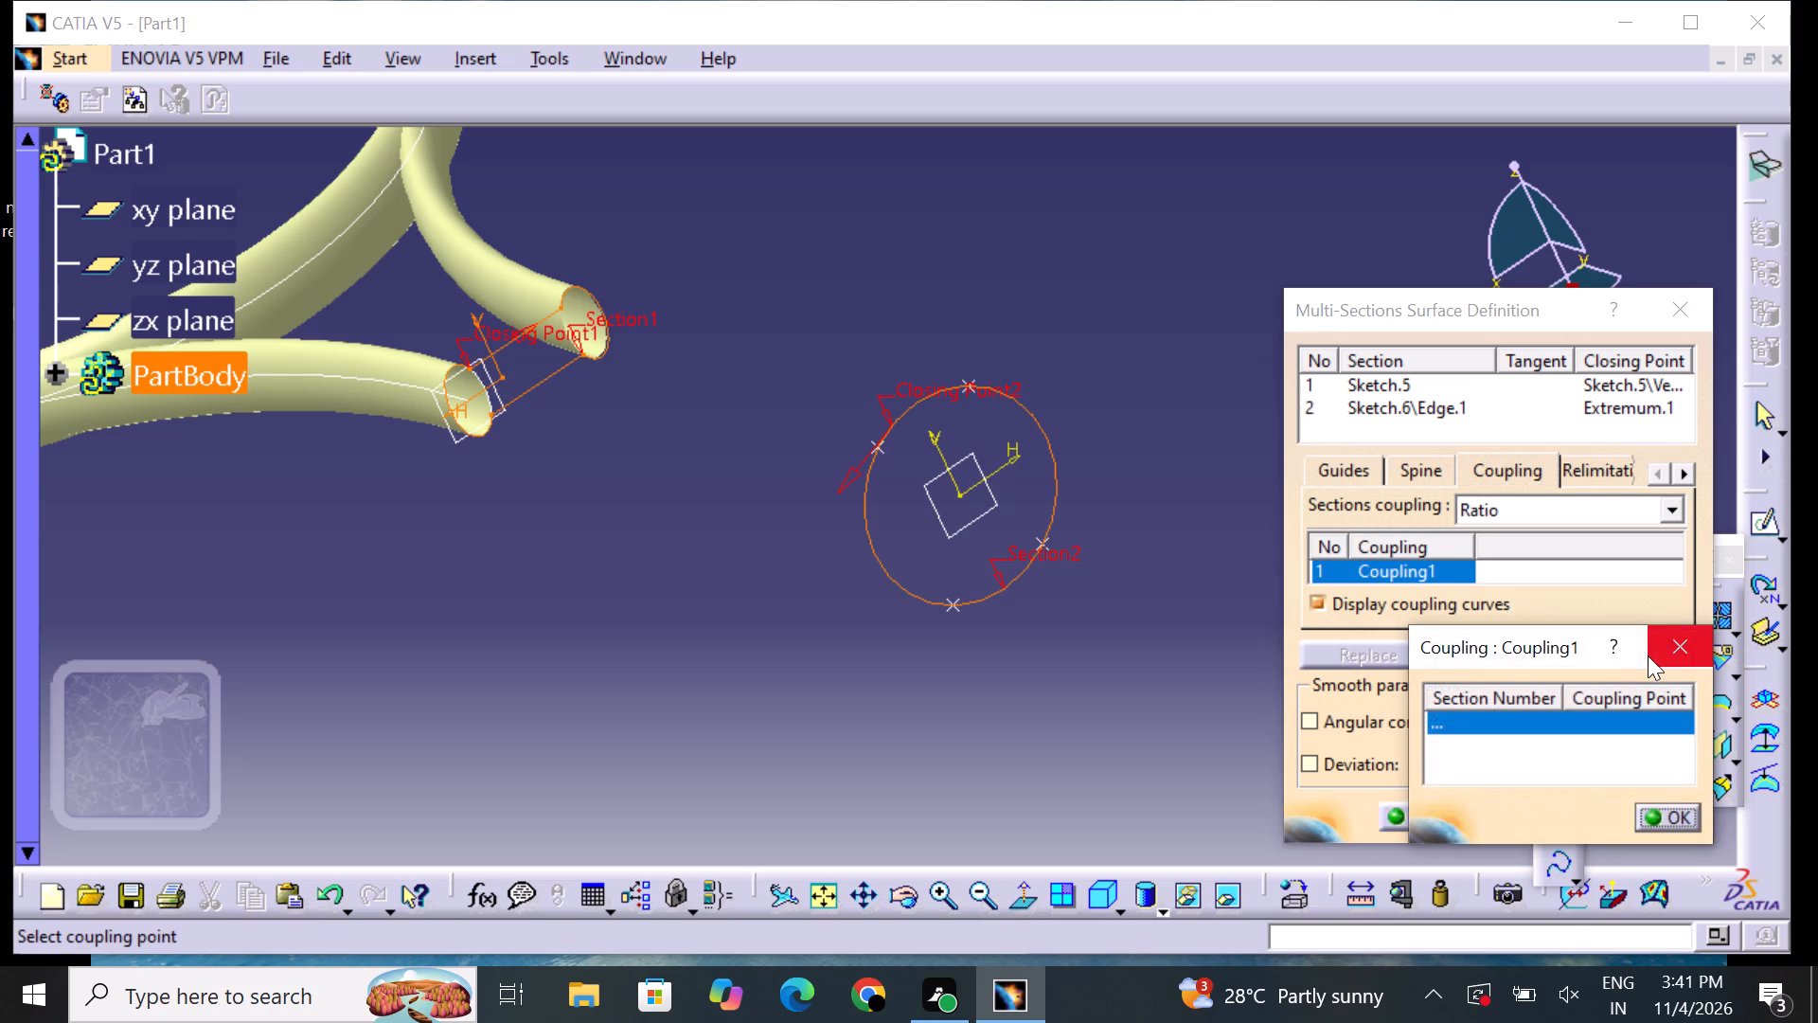
{"action": "left_click", "coordinate": [560, 312]}
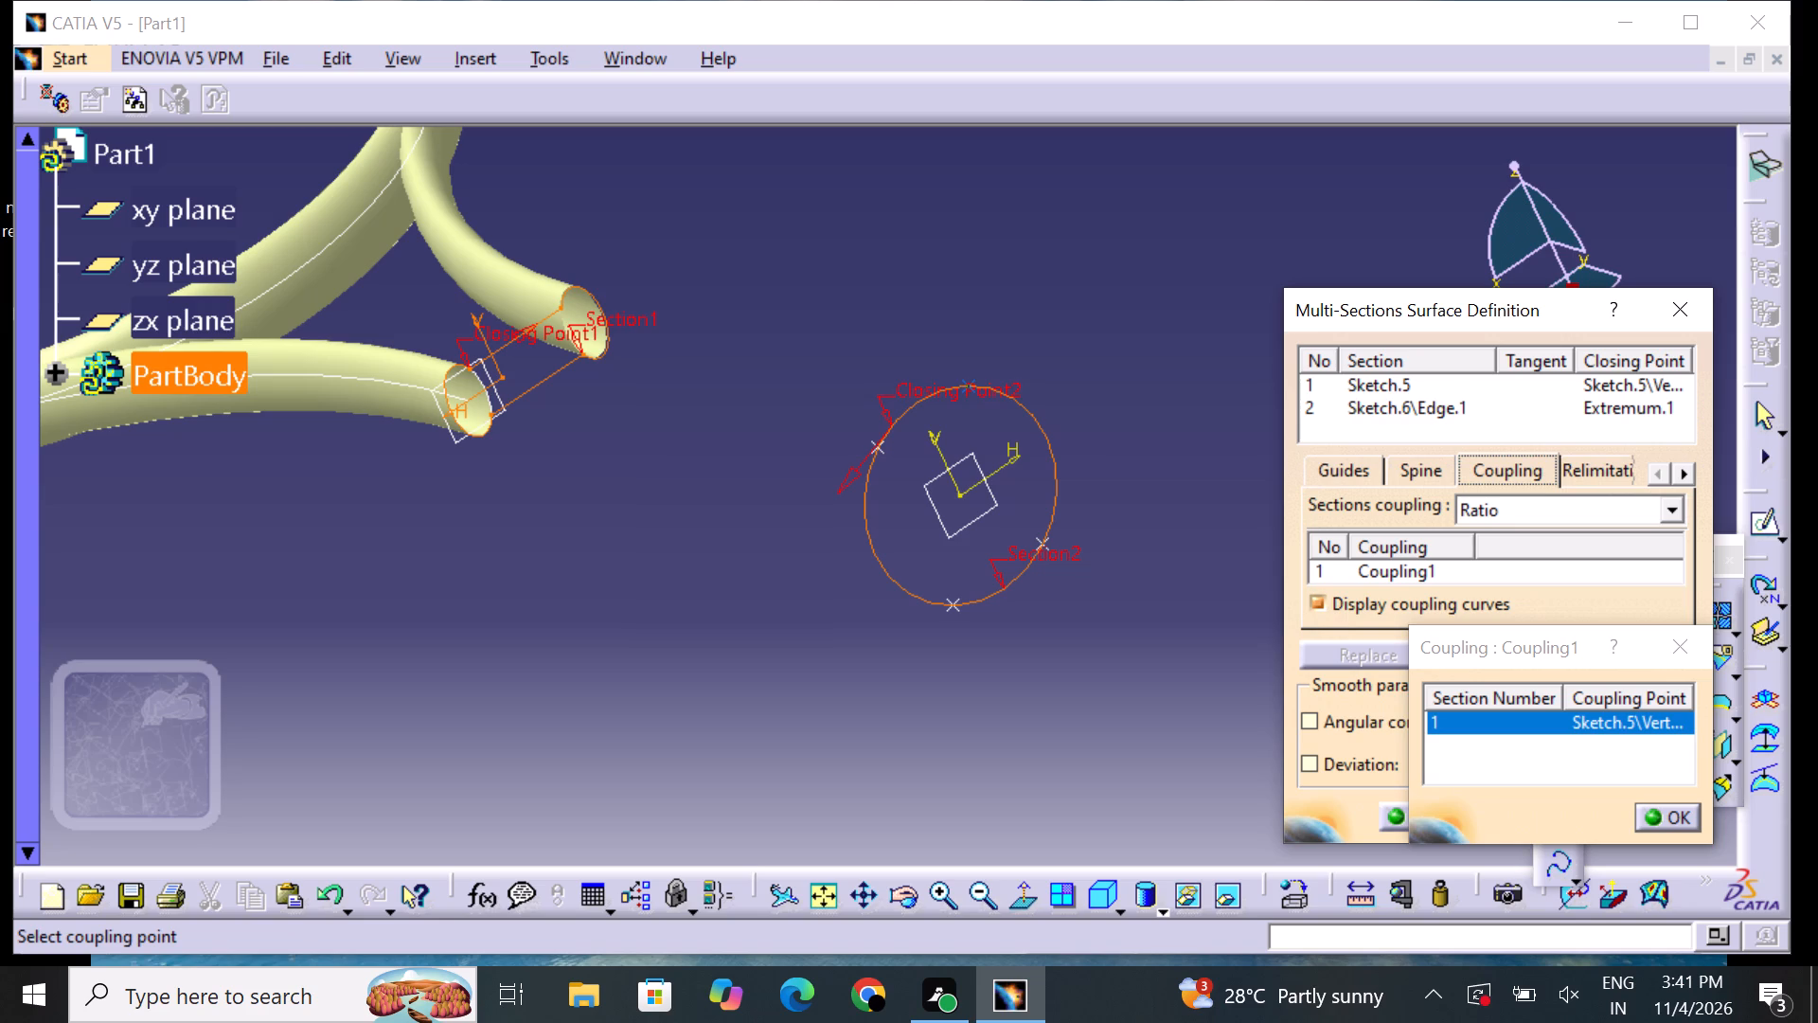
{"action": "left_click", "coordinate": [940, 888]}
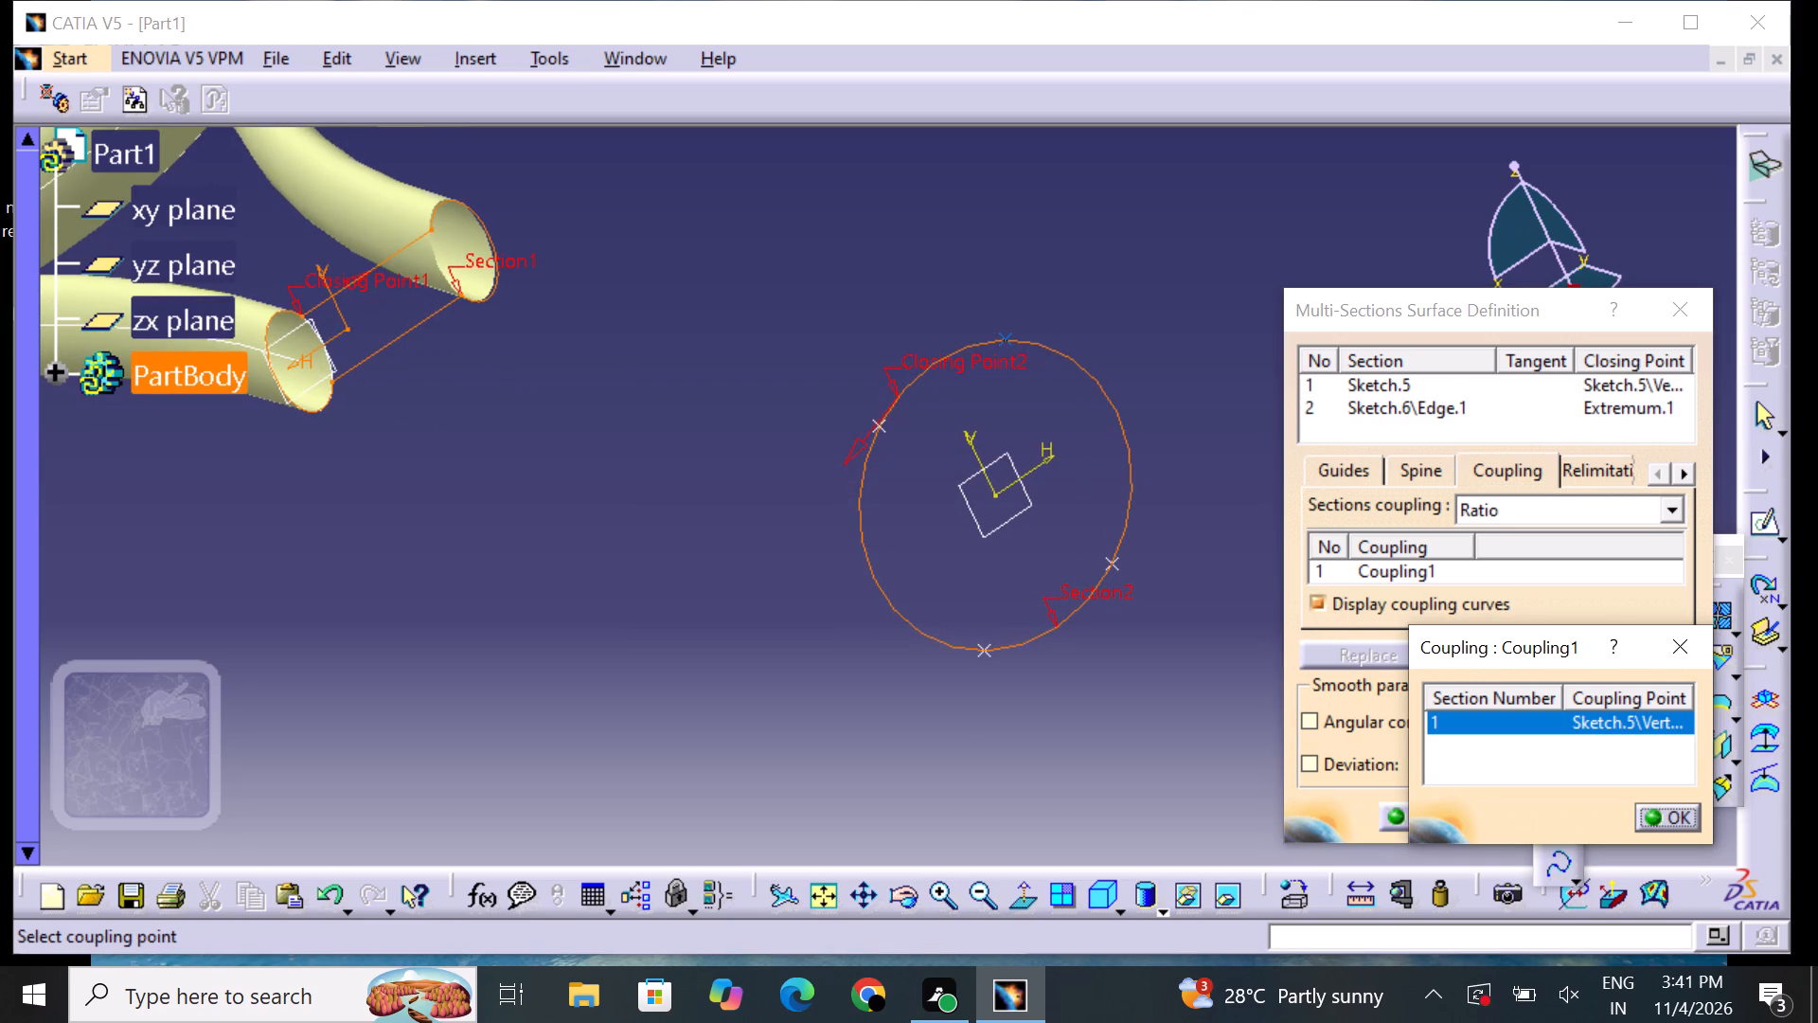
{"action": "left_click", "coordinate": [1000, 341]}
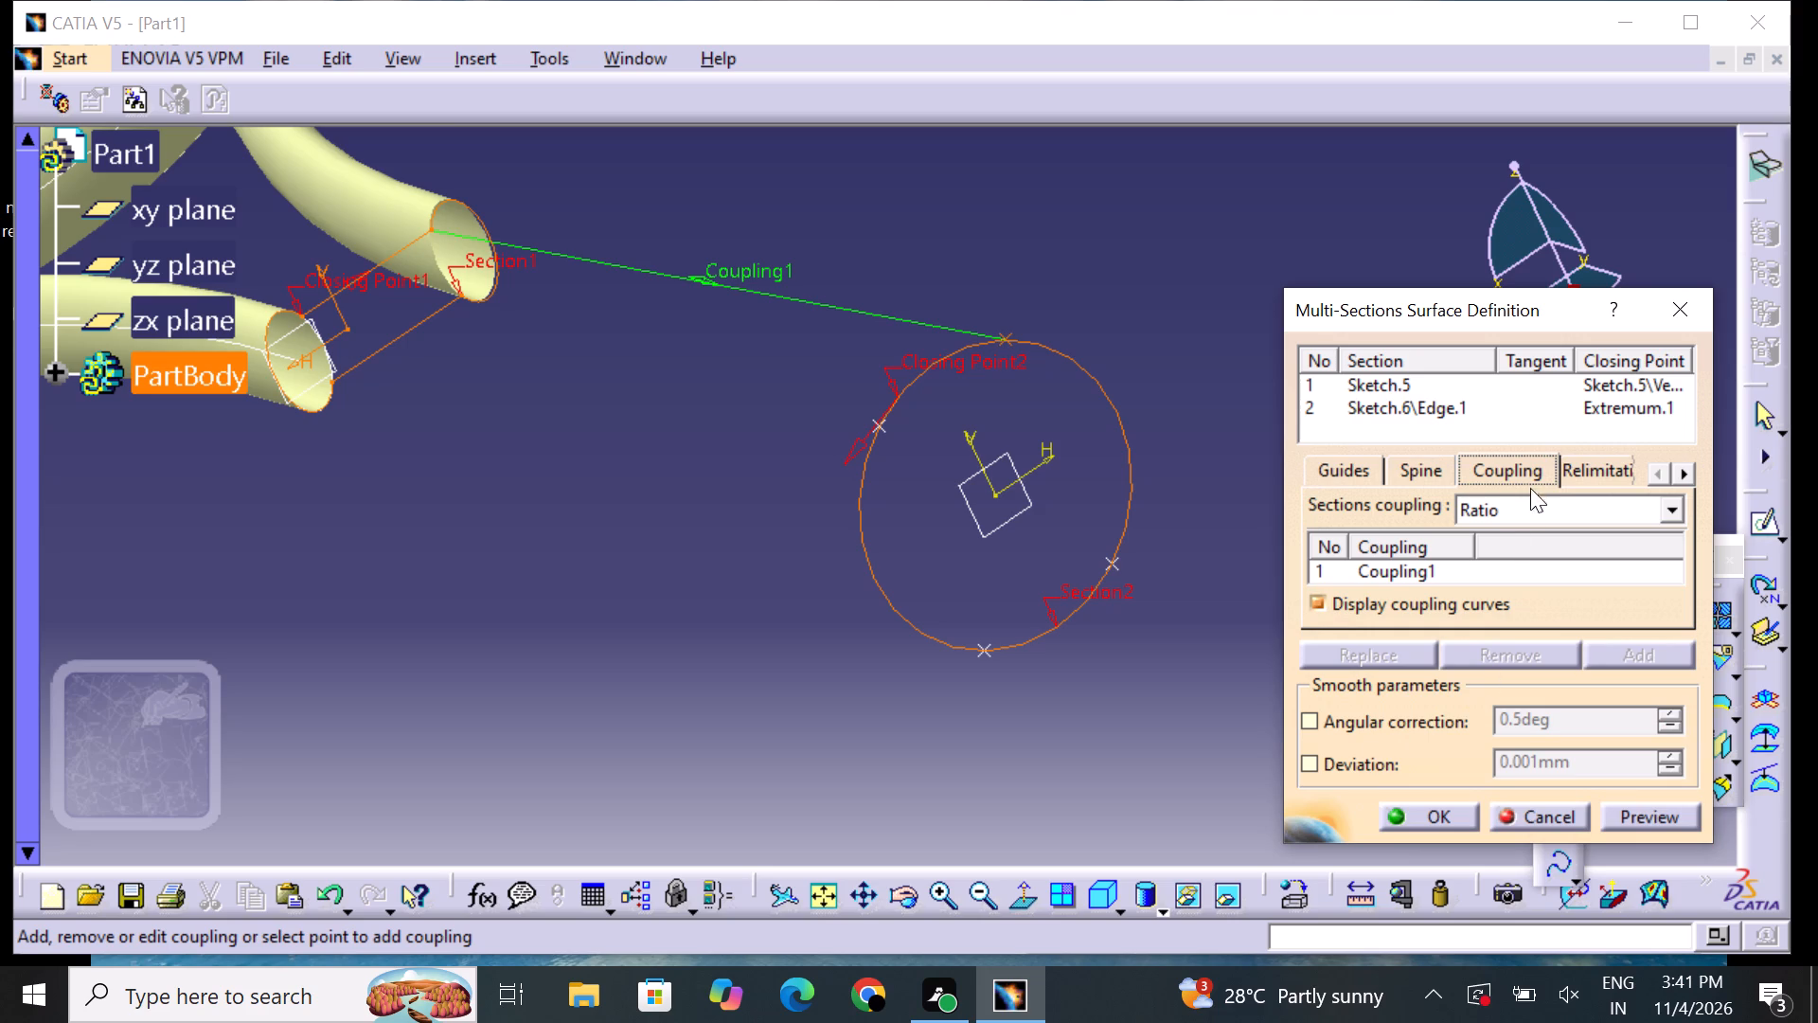
Add a second coupling from the lower-right vertex of the Sketch.5 profile to the ellipse's lower-right quadrant point.
{"action": "left_click", "coordinate": [1455, 570]}
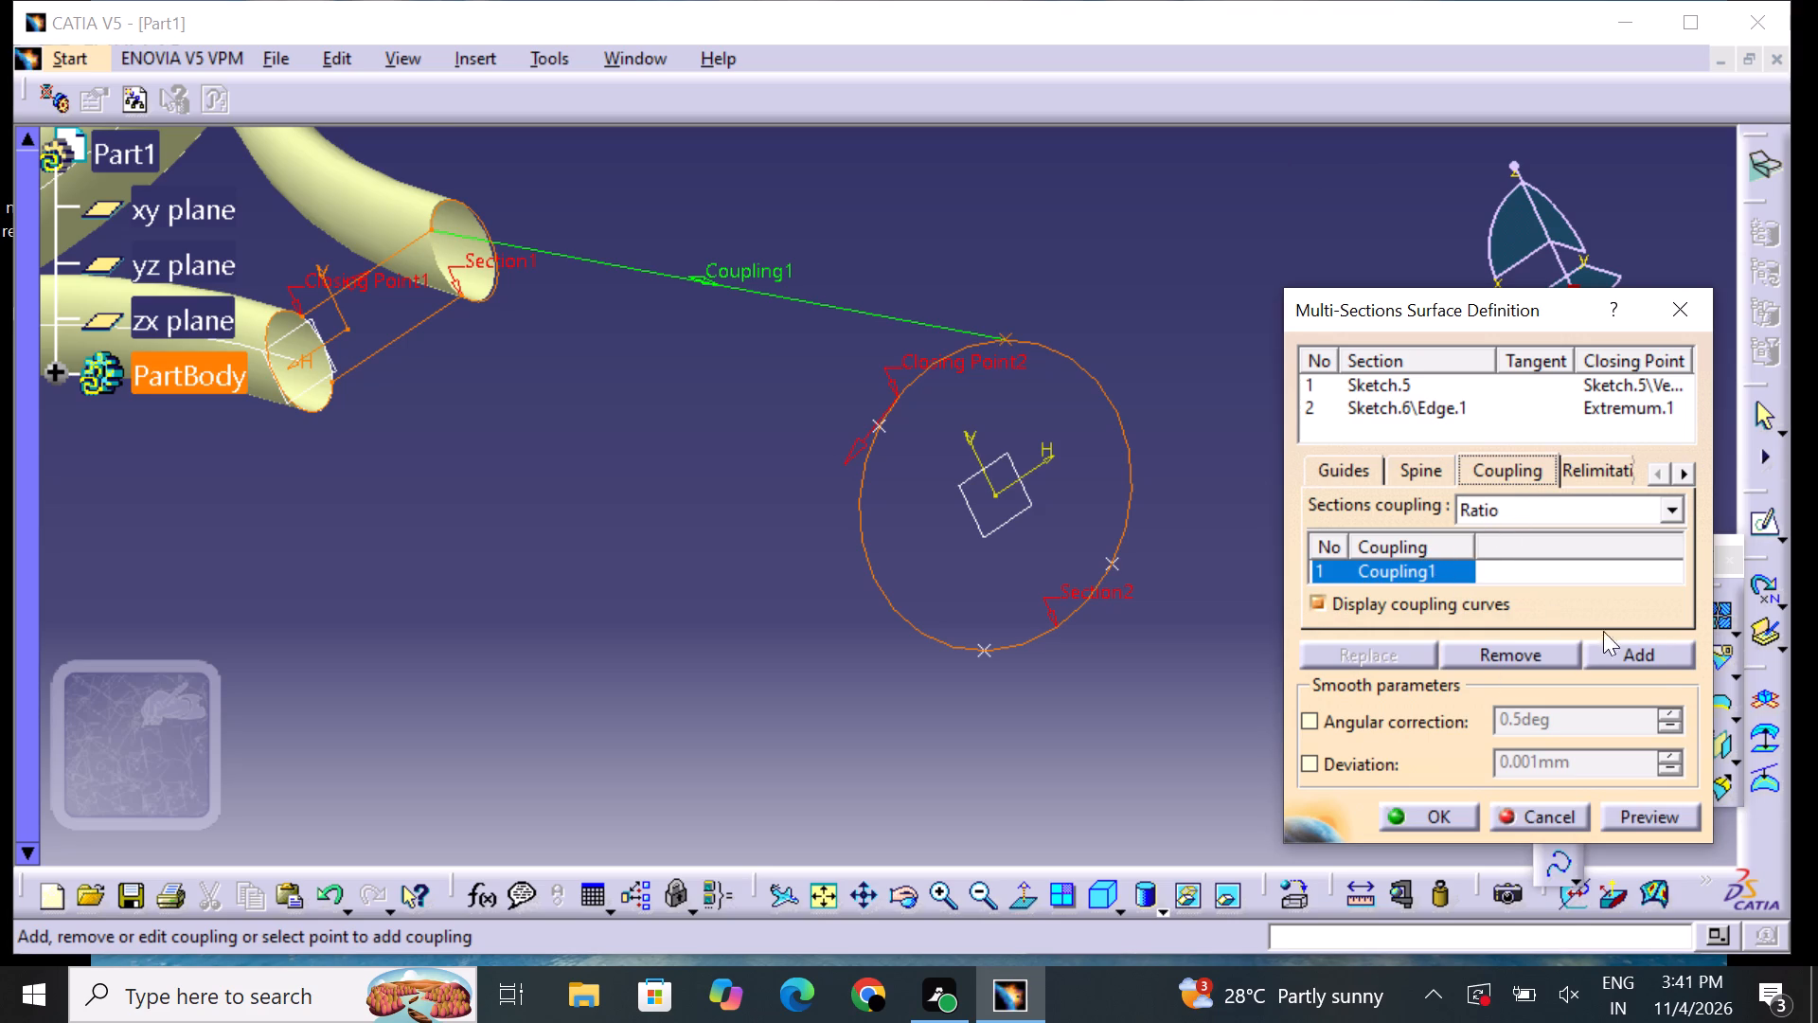
{"action": "left_click", "coordinate": [1642, 658]}
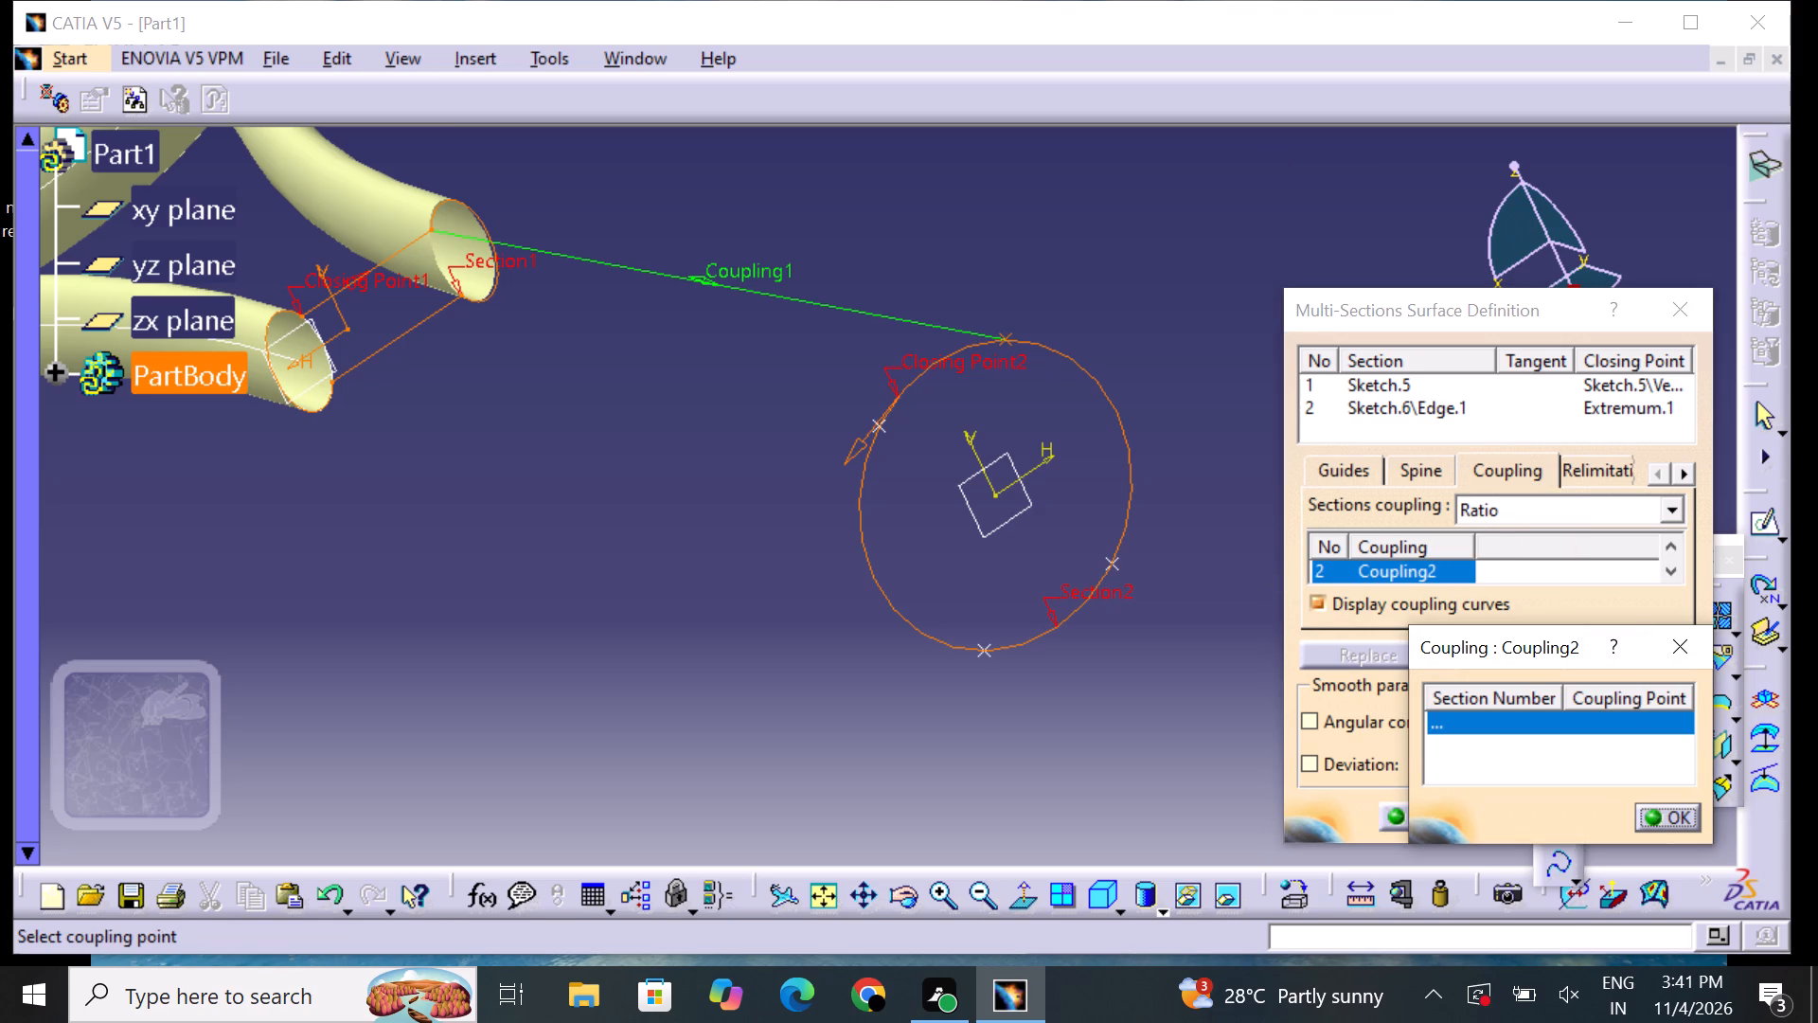
{"action": "left_click", "coordinate": [460, 296]}
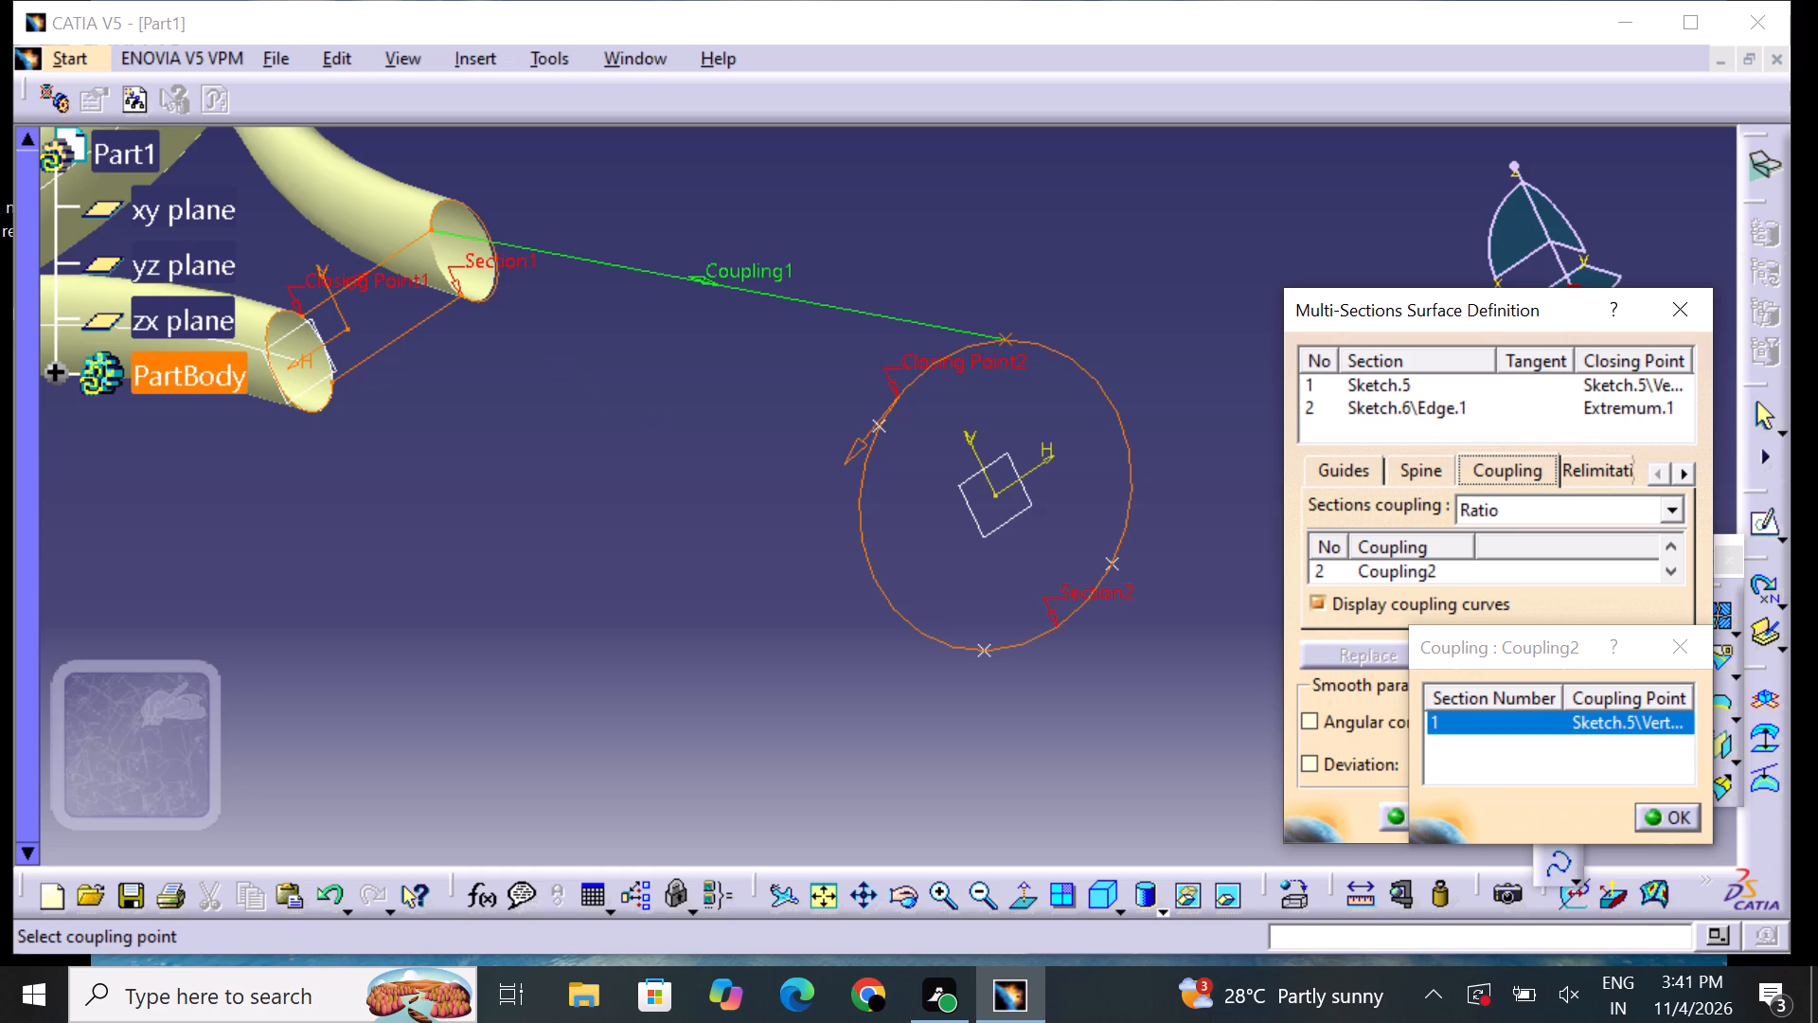
{"action": "left_click", "coordinate": [943, 887]}
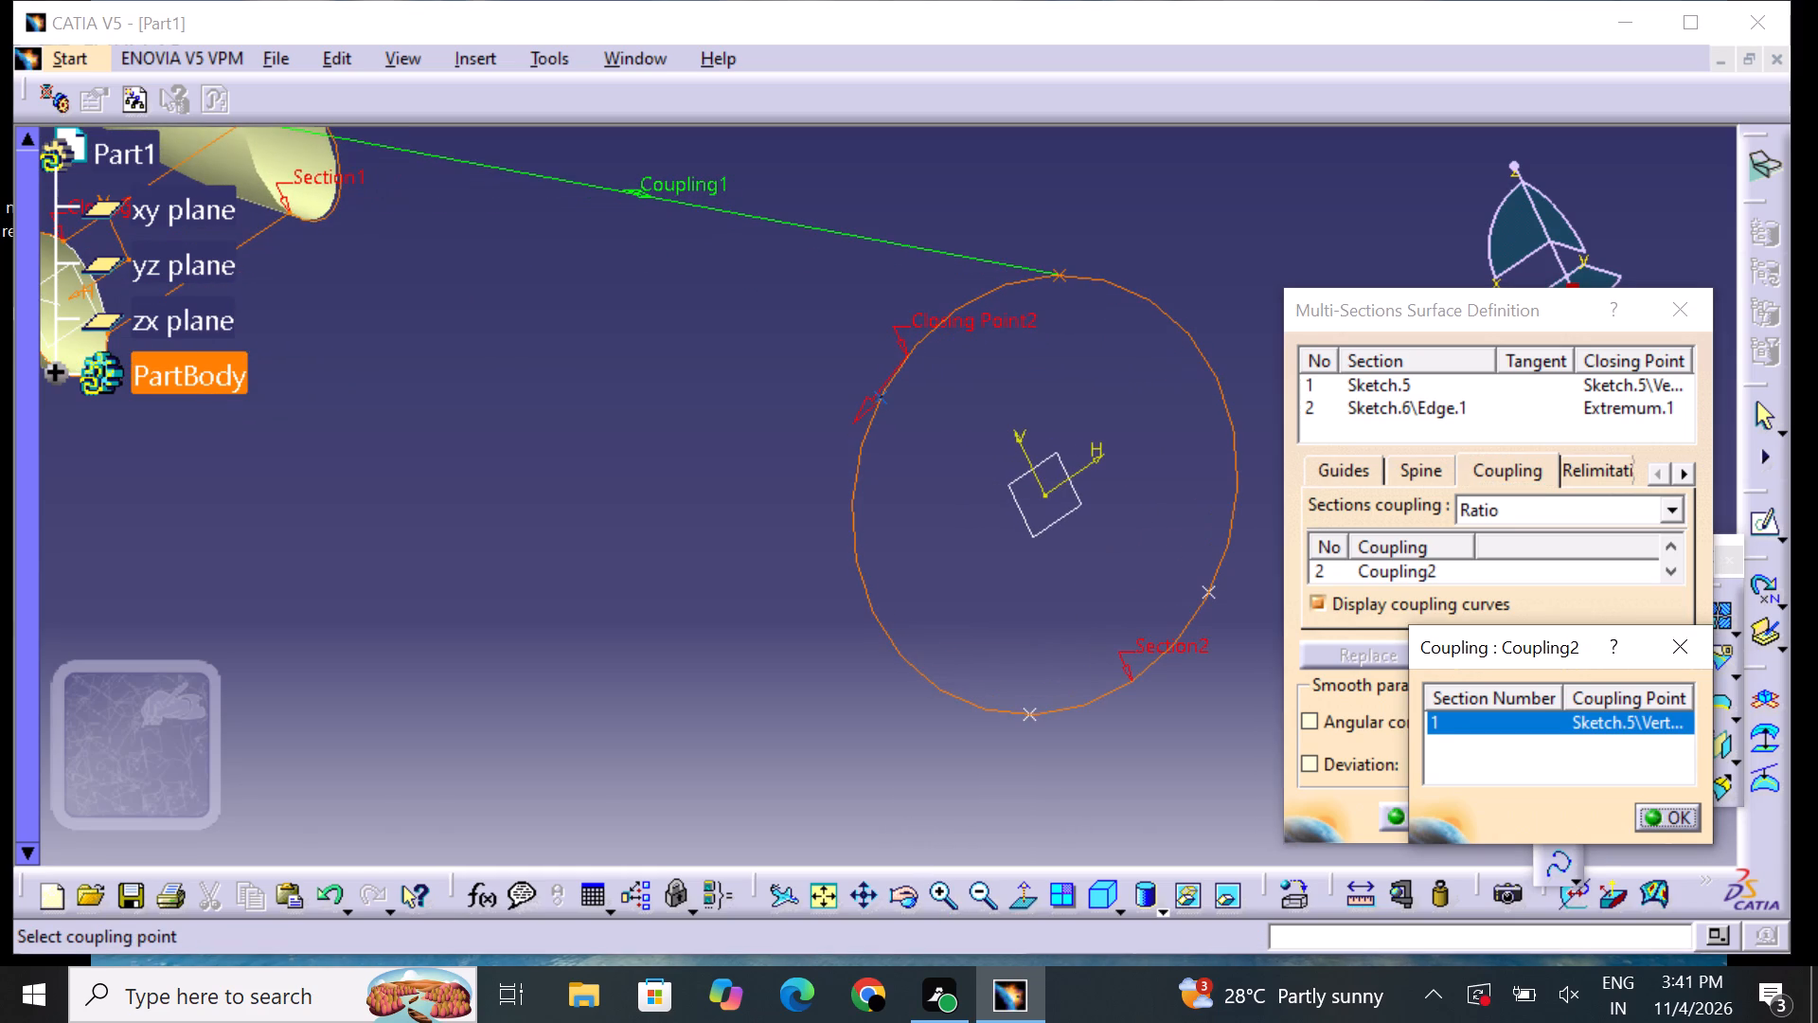
{"action": "left_click", "coordinate": [1210, 596]}
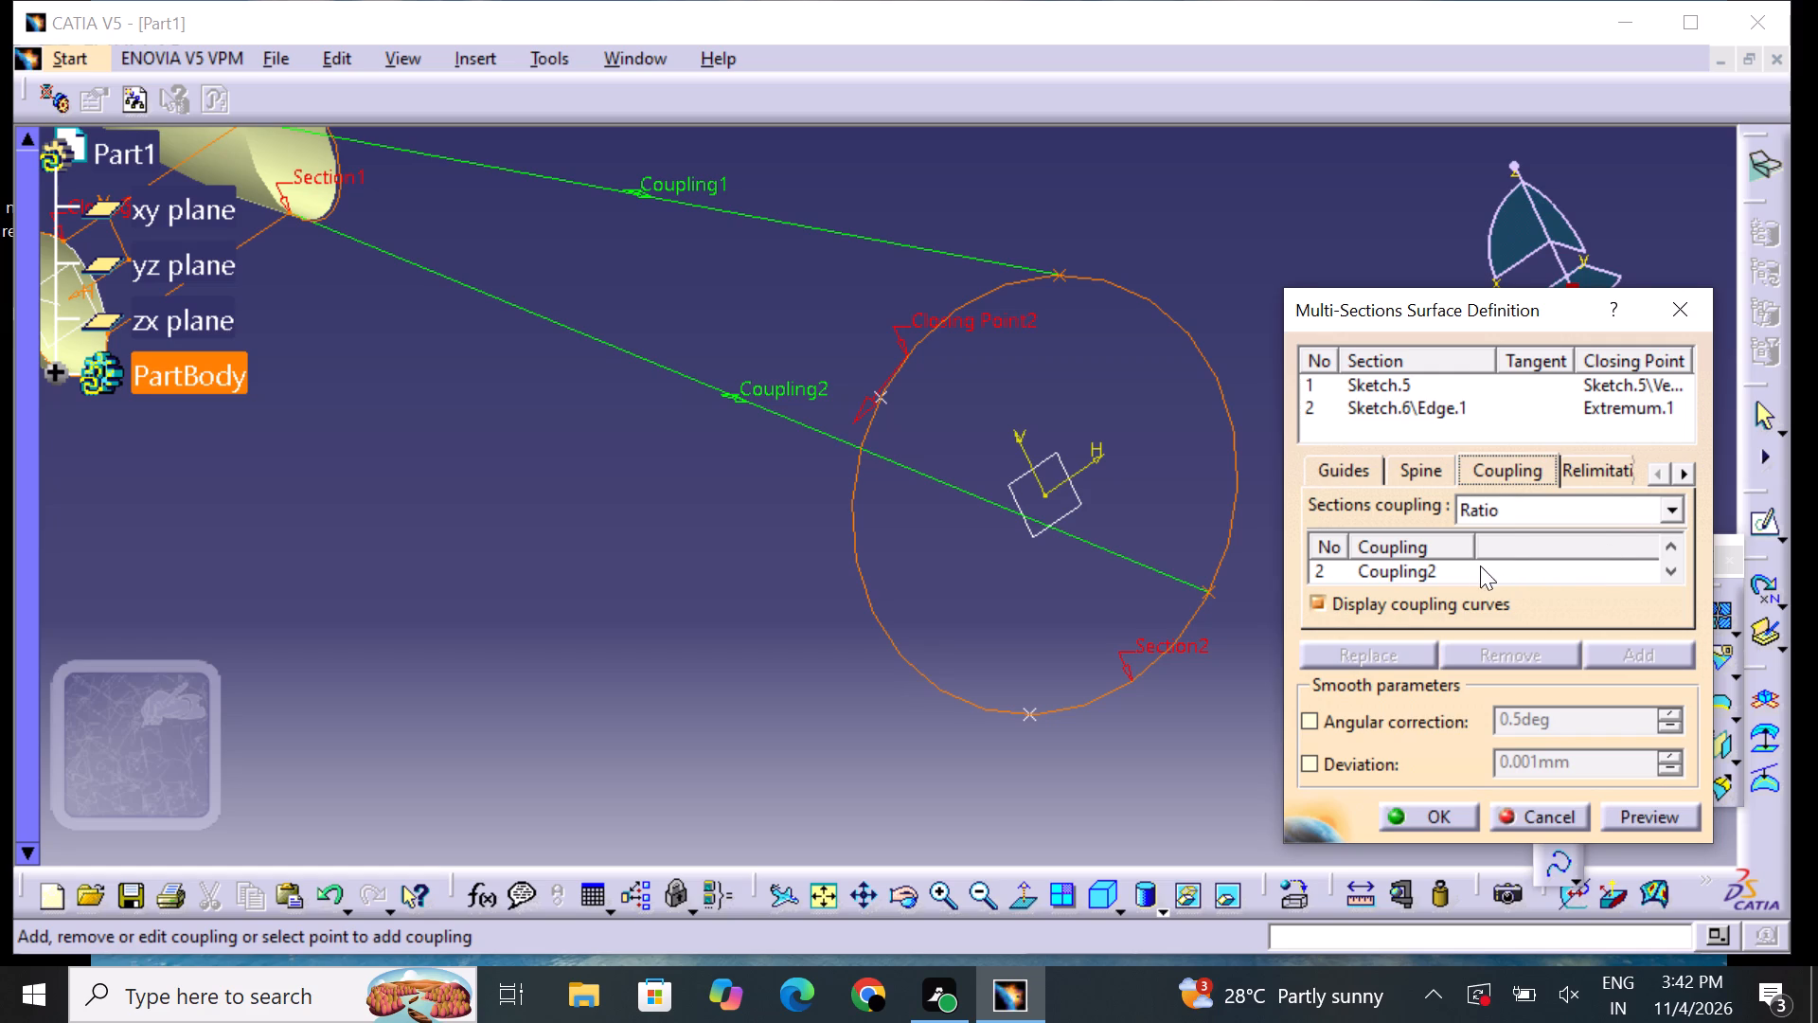
Add a third coupling from the upper-left vertex of the Sketch.5 profile, at Closing Point1, to the ellipse's upper-left quadrant point.
{"action": "left_click", "coordinate": [1451, 571]}
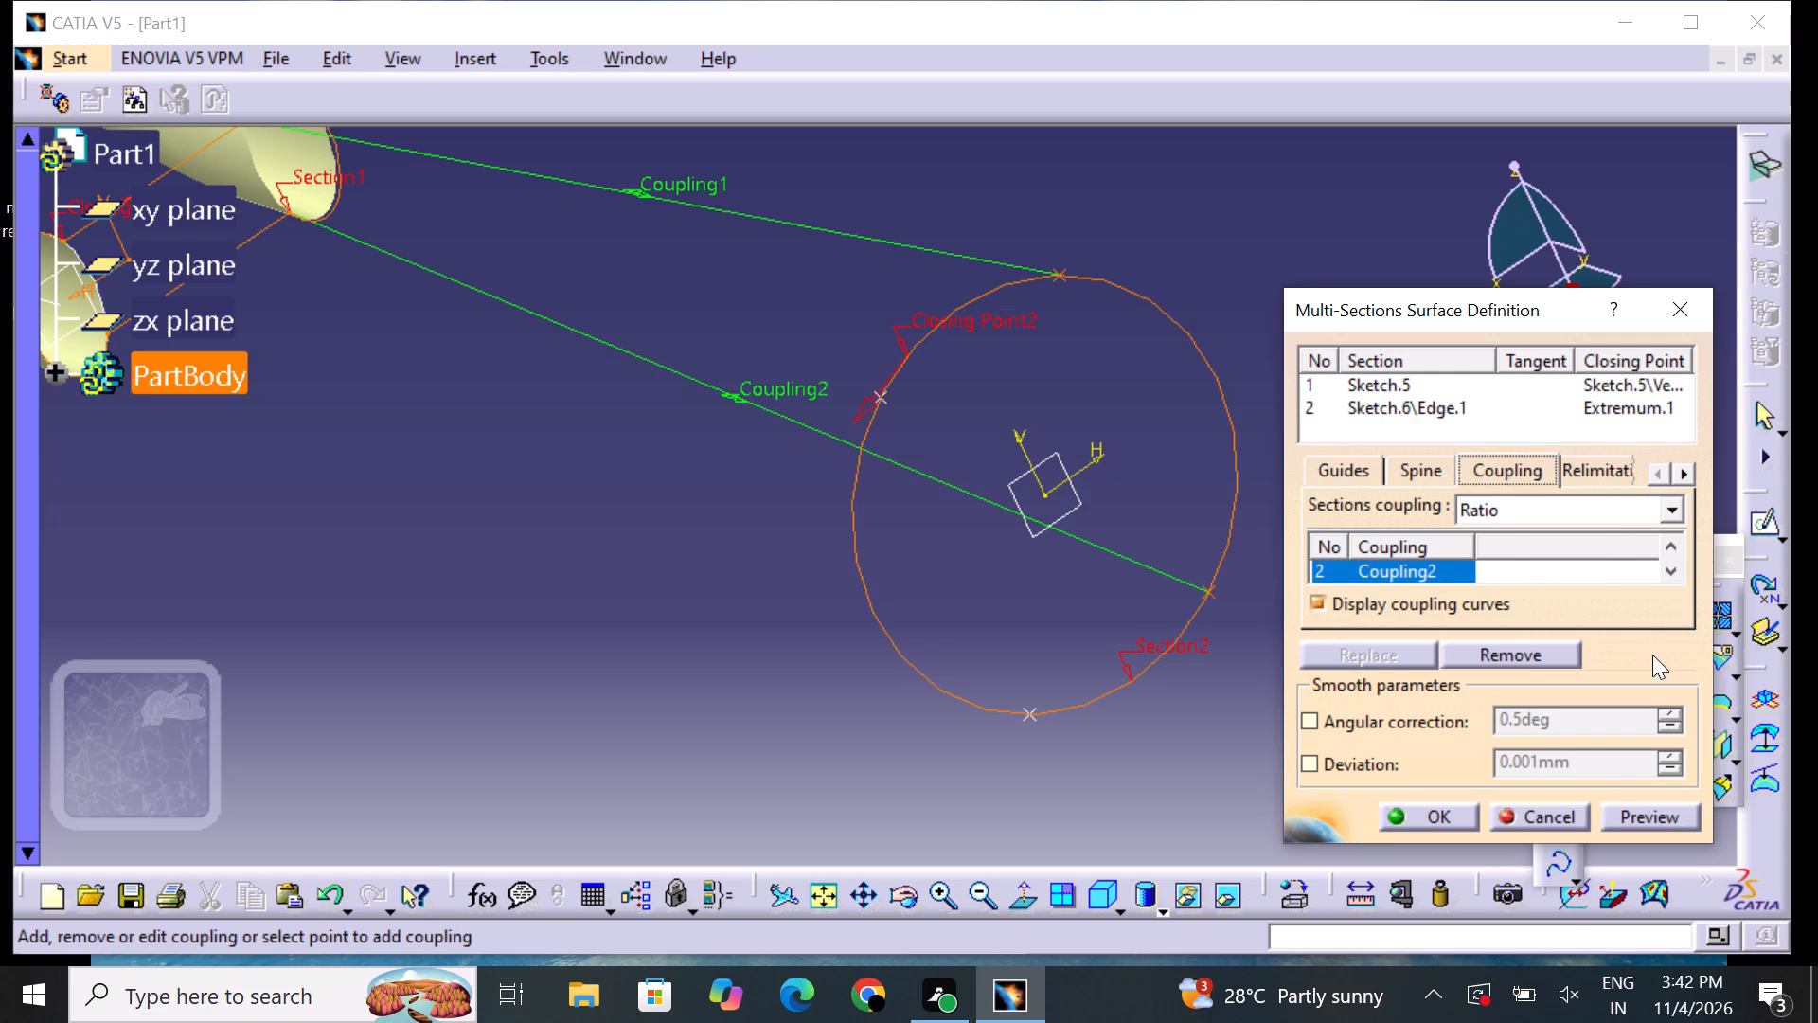
{"action": "left_click", "coordinate": [1652, 655]}
{"action": "middle_click_drag", "start_coordinate": [346, 350], "coordinate": [539, 314]}
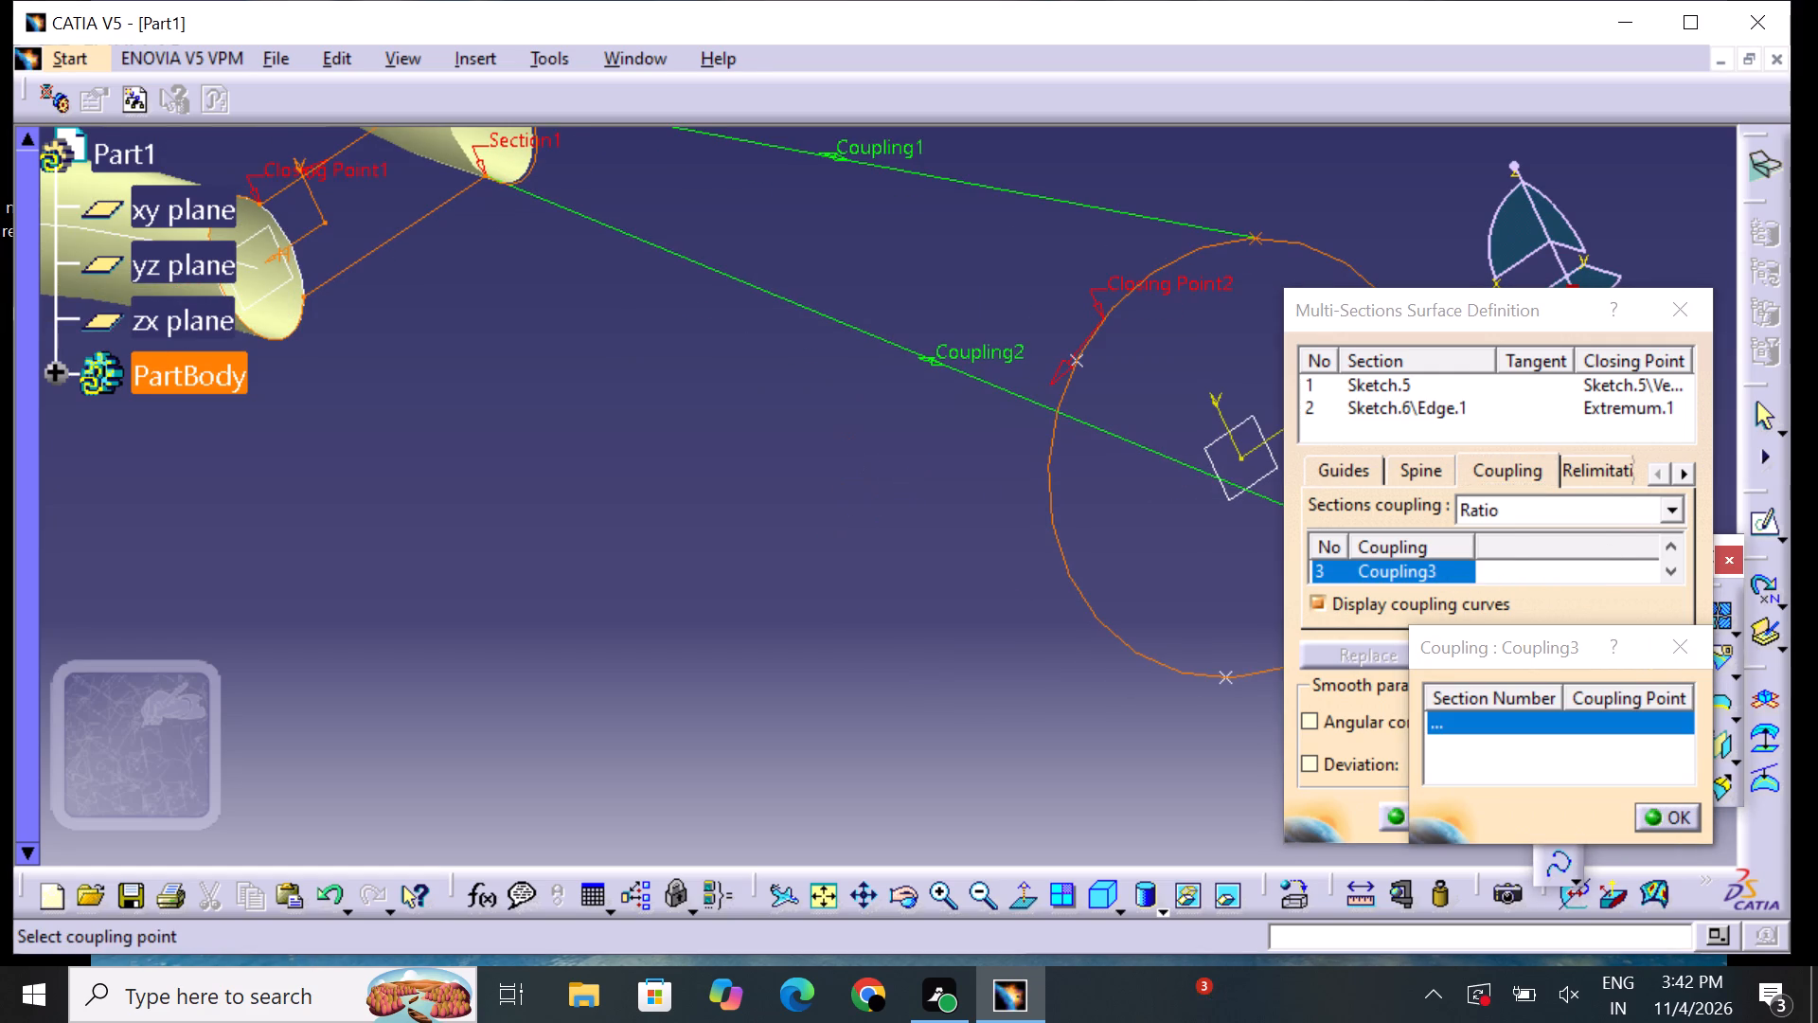
{"action": "middle_click_drag", "start_coordinate": [408, 309], "coordinate": [489, 292]}
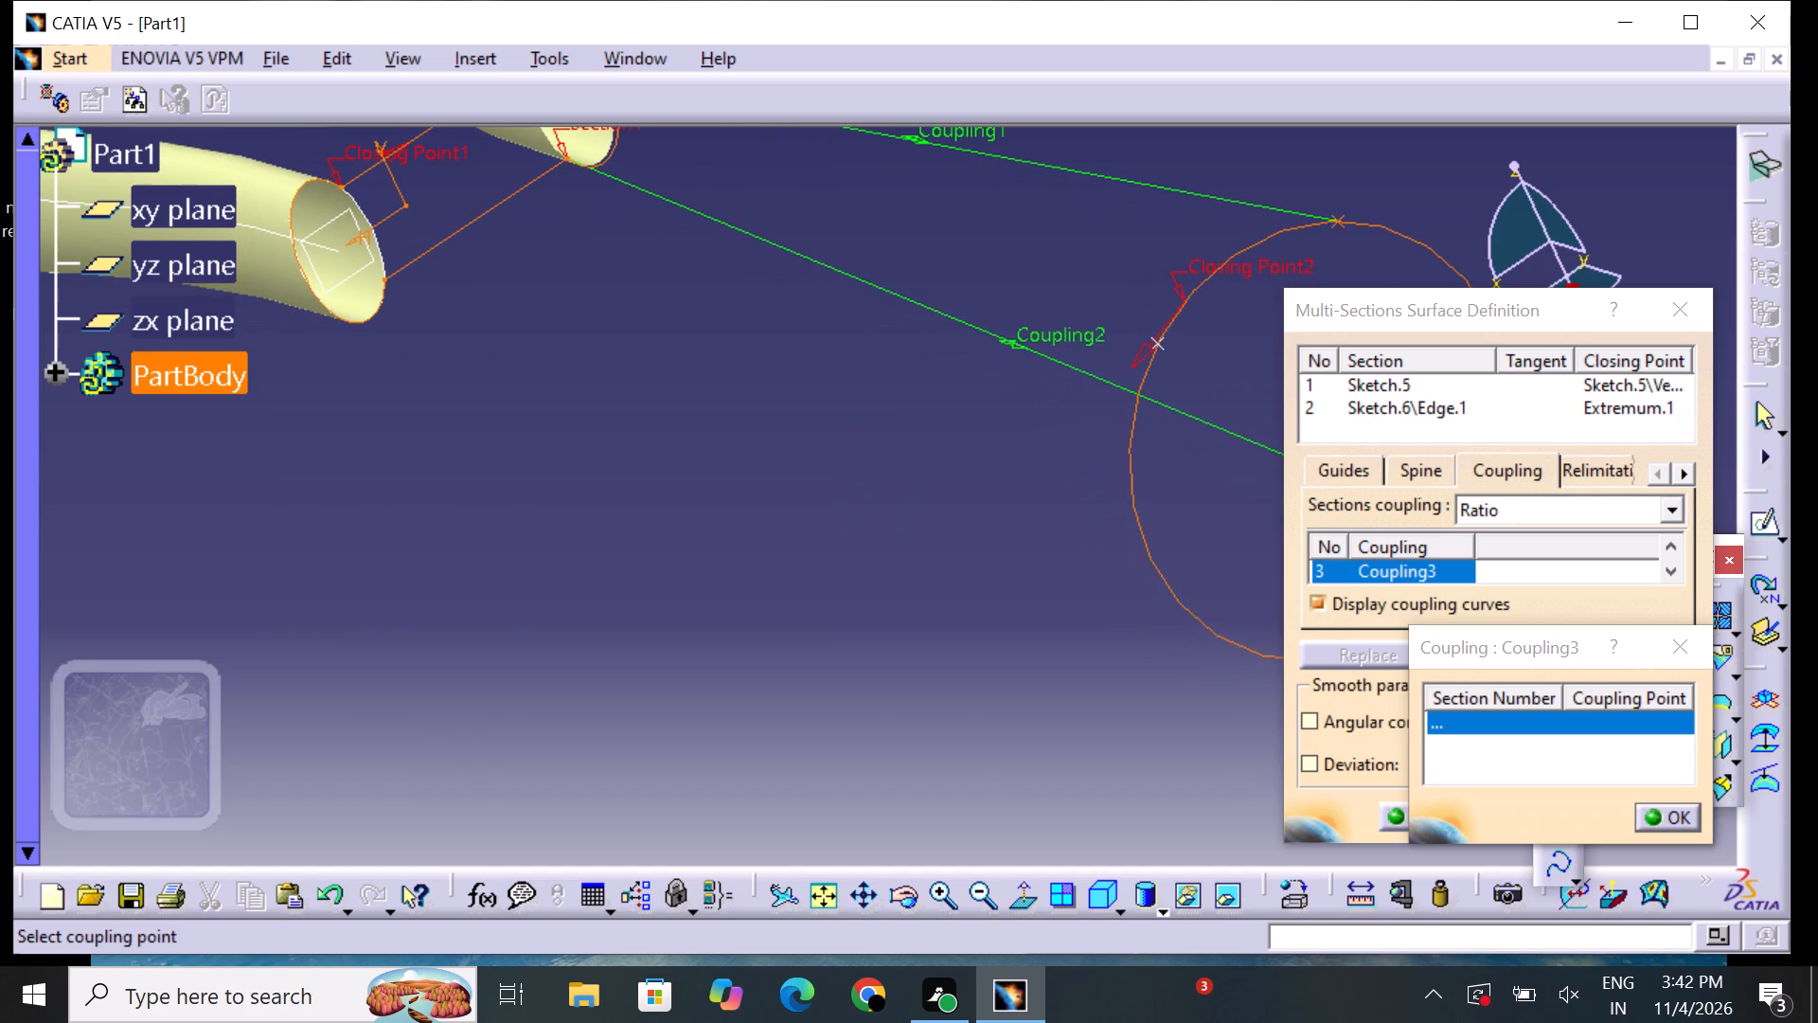
{"action": "left_click", "coordinate": [337, 190]}
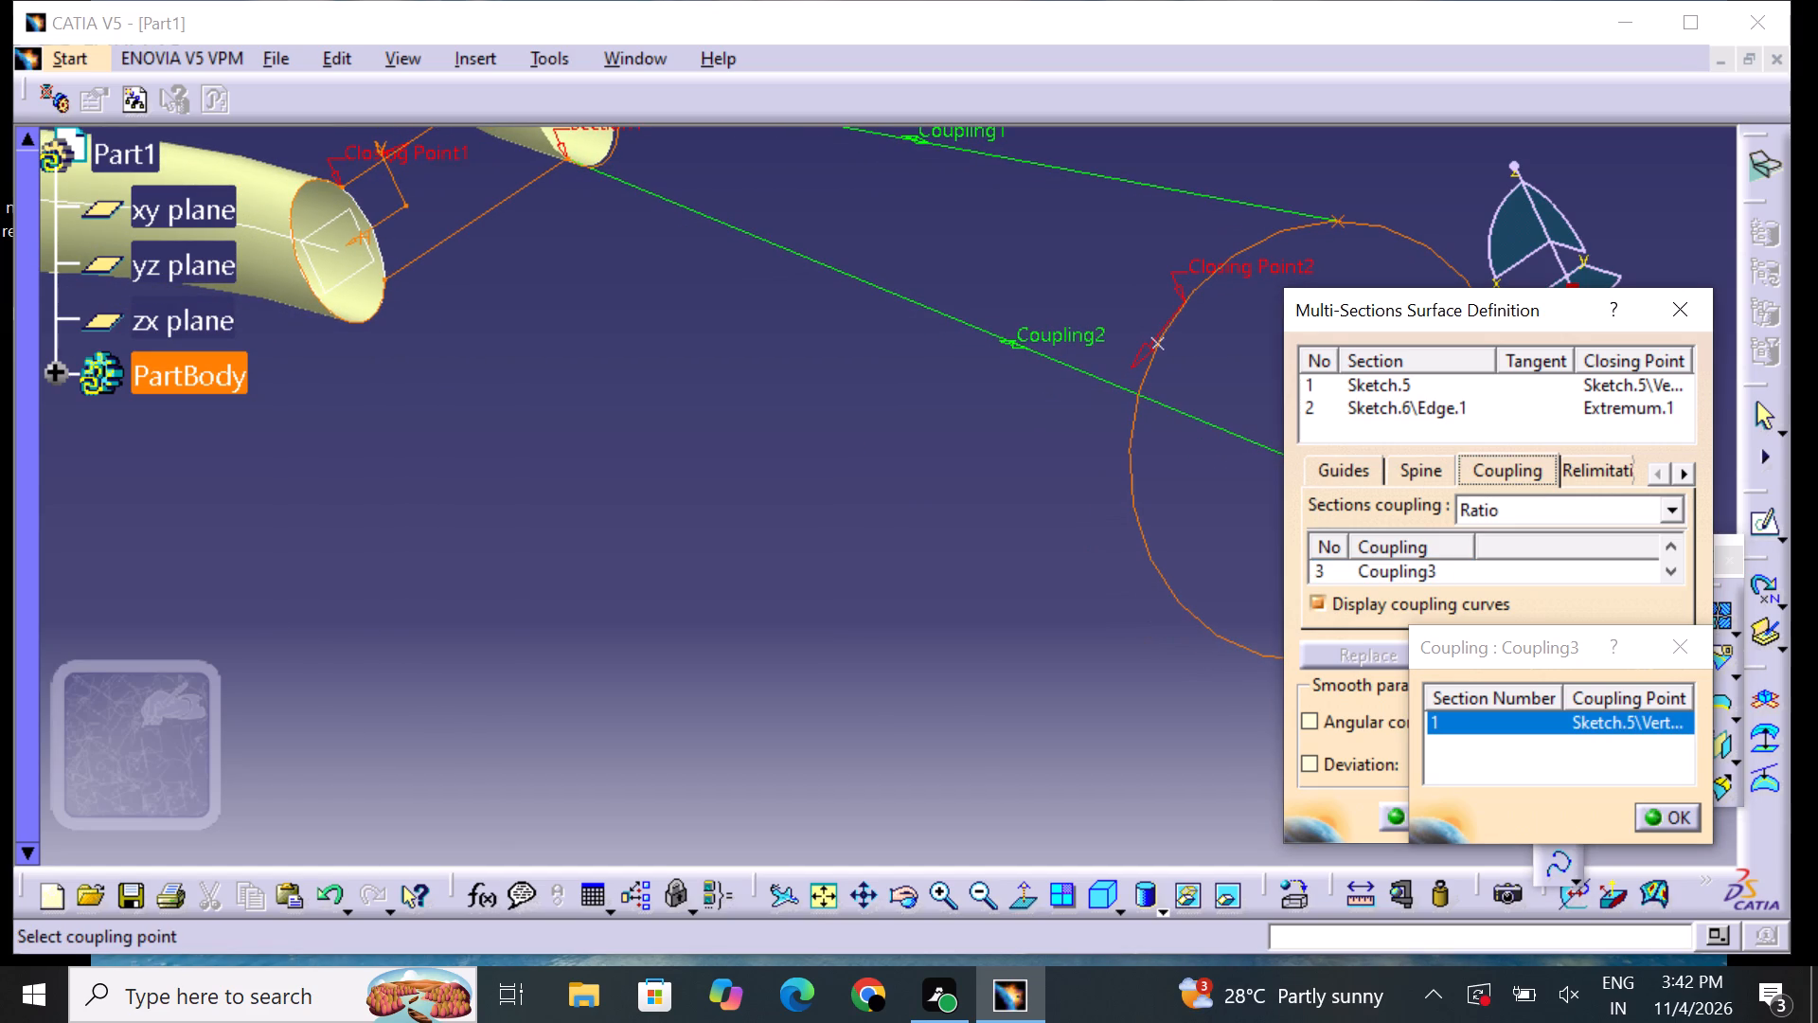
{"action": "middle_click_drag", "start_coordinate": [866, 384], "coordinate": [552, 341]}
{"action": "scroll", "coordinate": [555, 344], "scroll_direction": "up", "scroll_amount": 1}
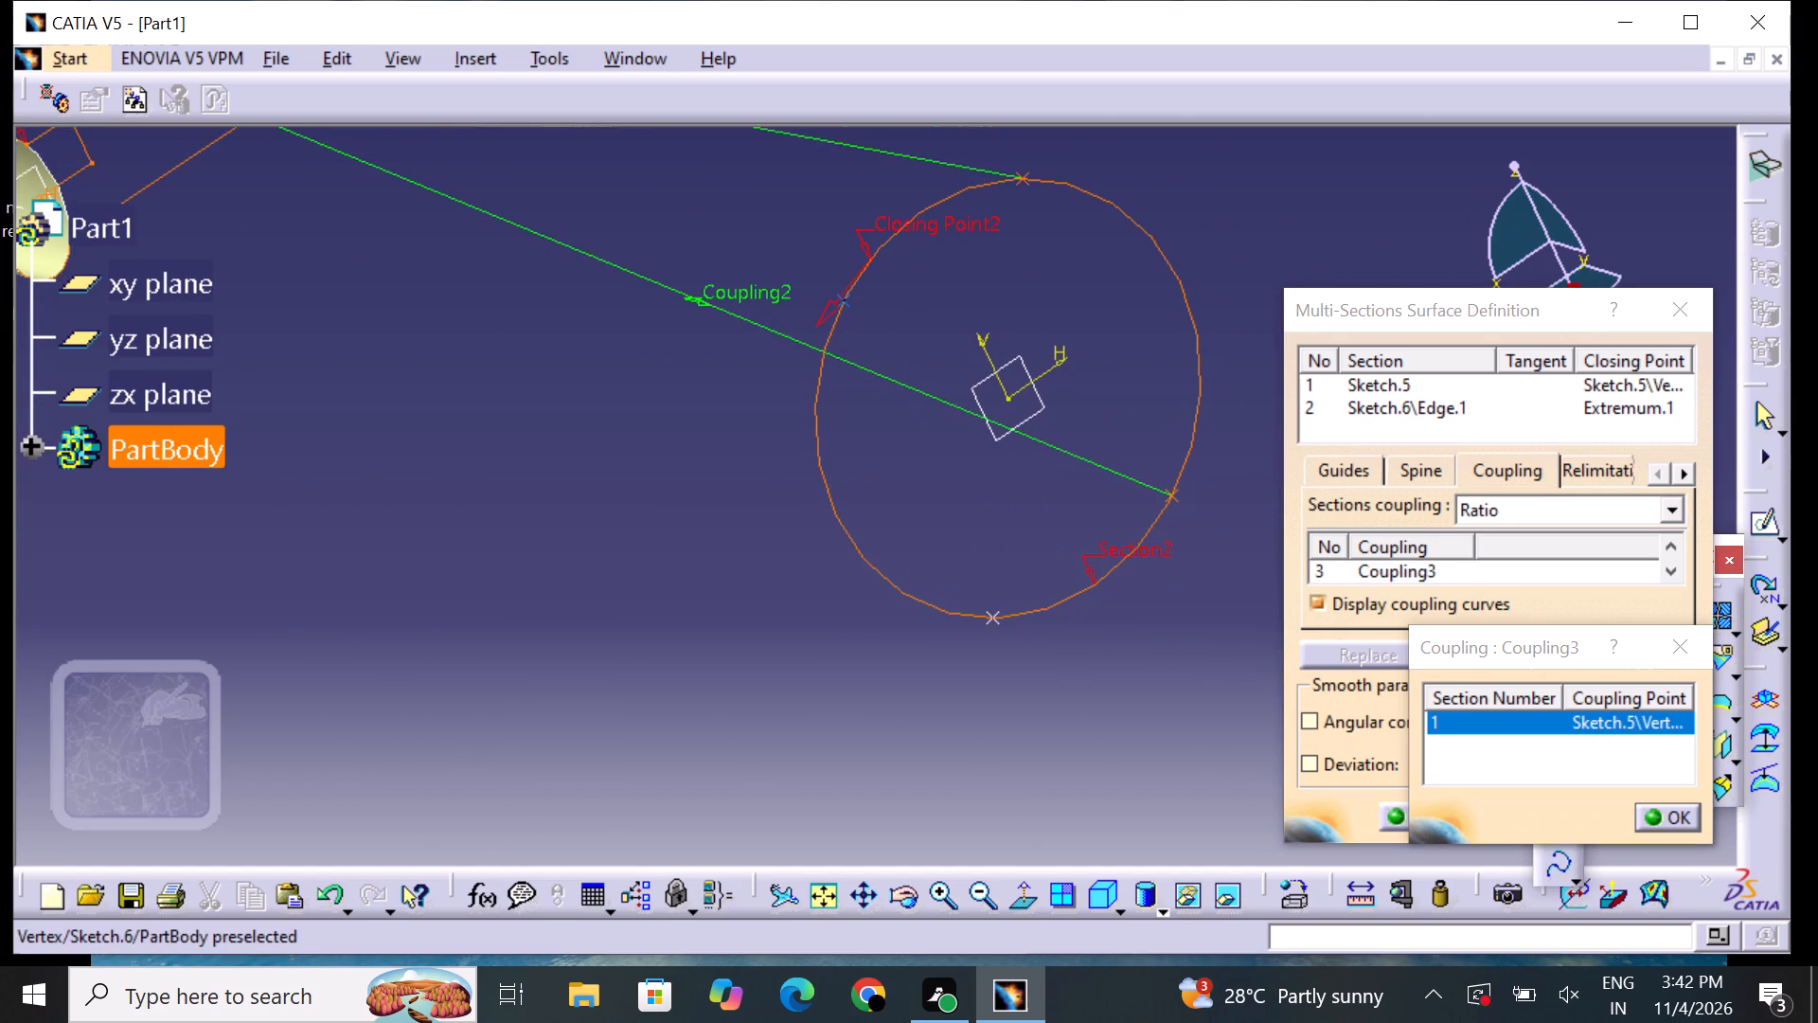
{"action": "left_click", "coordinate": [845, 304]}
Add a fourth coupling from the lower-left vertex of the Sketch.5 profile to the ellipse's lower-left quadrant point.
{"action": "middle_click_drag", "start_coordinate": [918, 509], "coordinate": [1037, 384]}
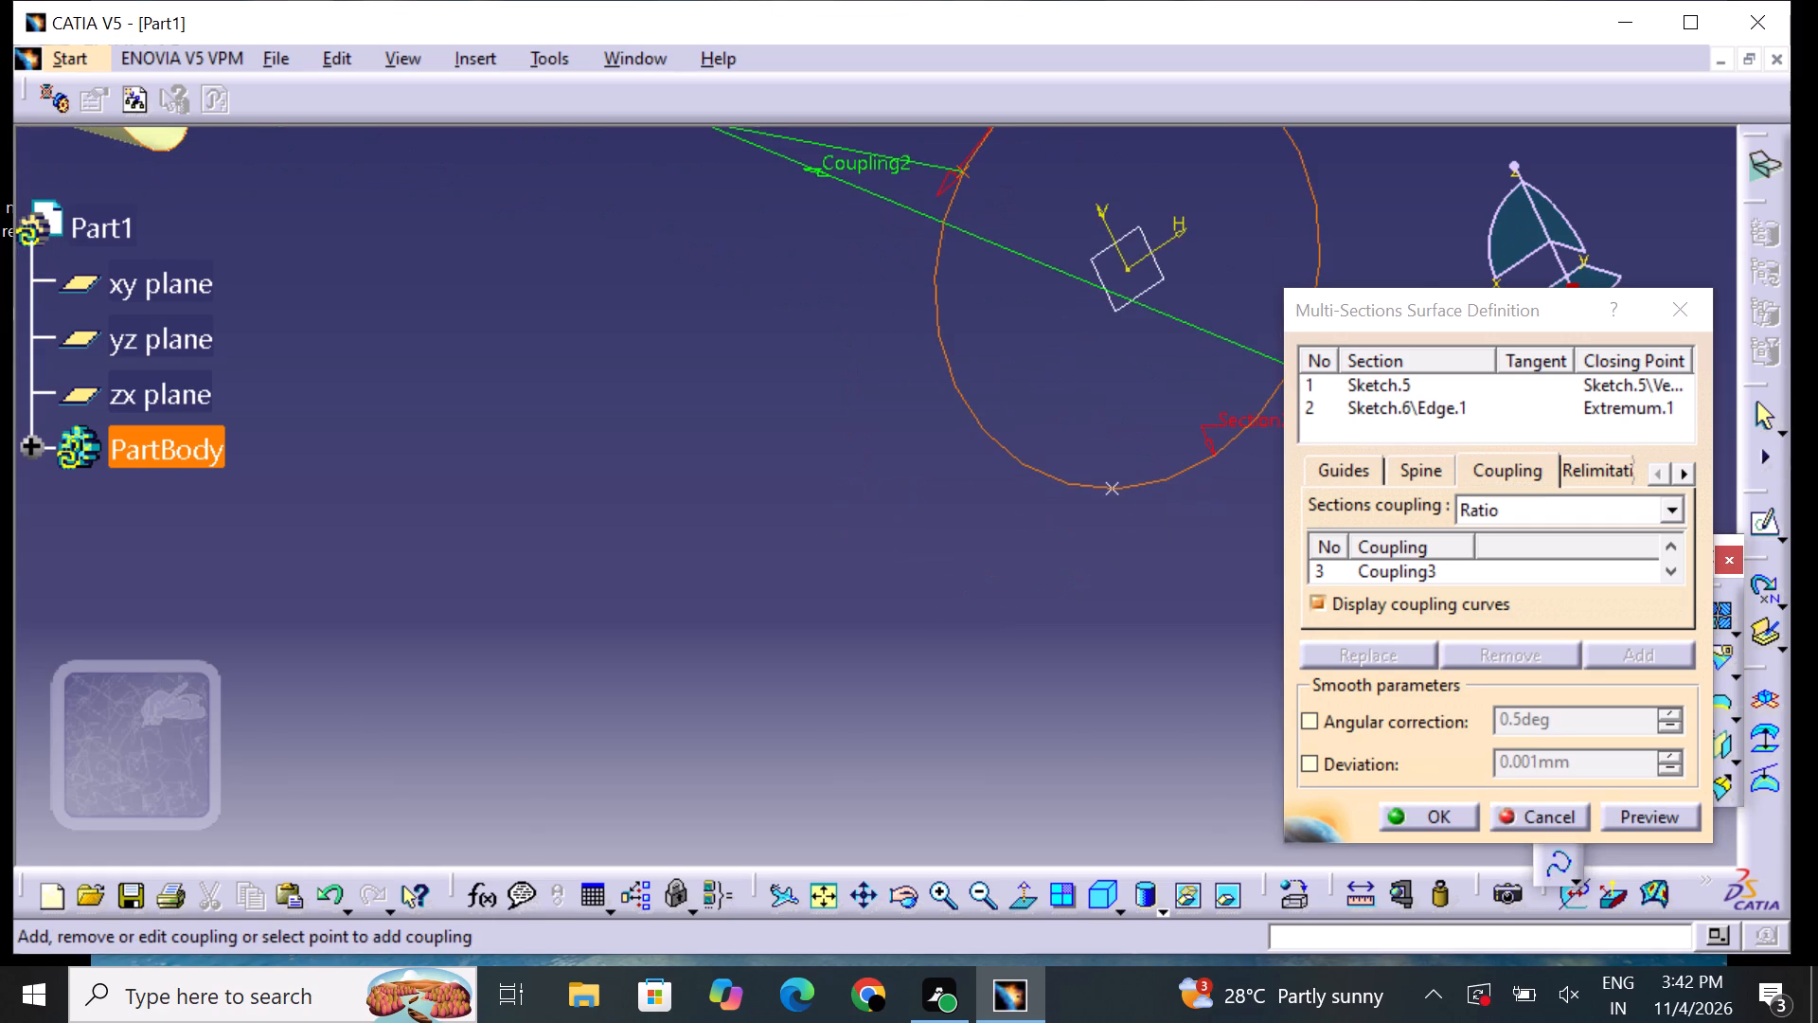
{"action": "left_click", "coordinate": [1386, 564]}
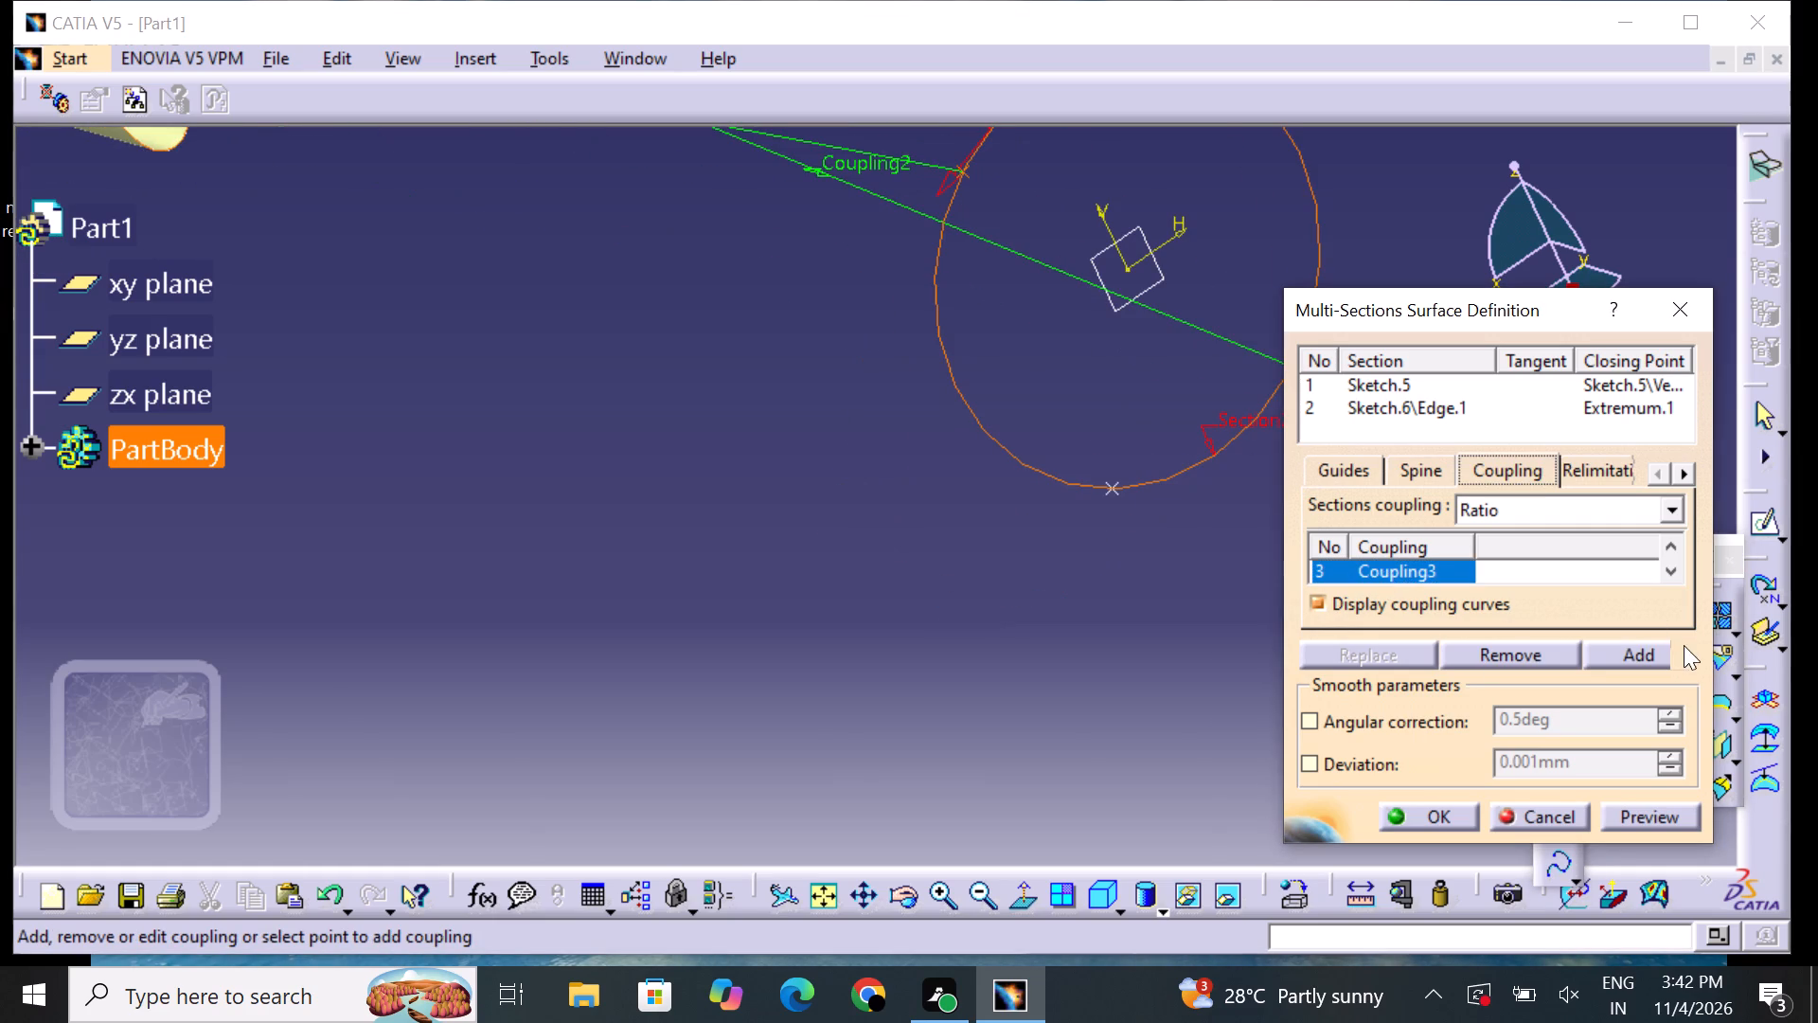
{"action": "left_click", "coordinate": [1675, 651]}
{"action": "middle_click_drag", "start_coordinate": [770, 331], "coordinate": [849, 551]}
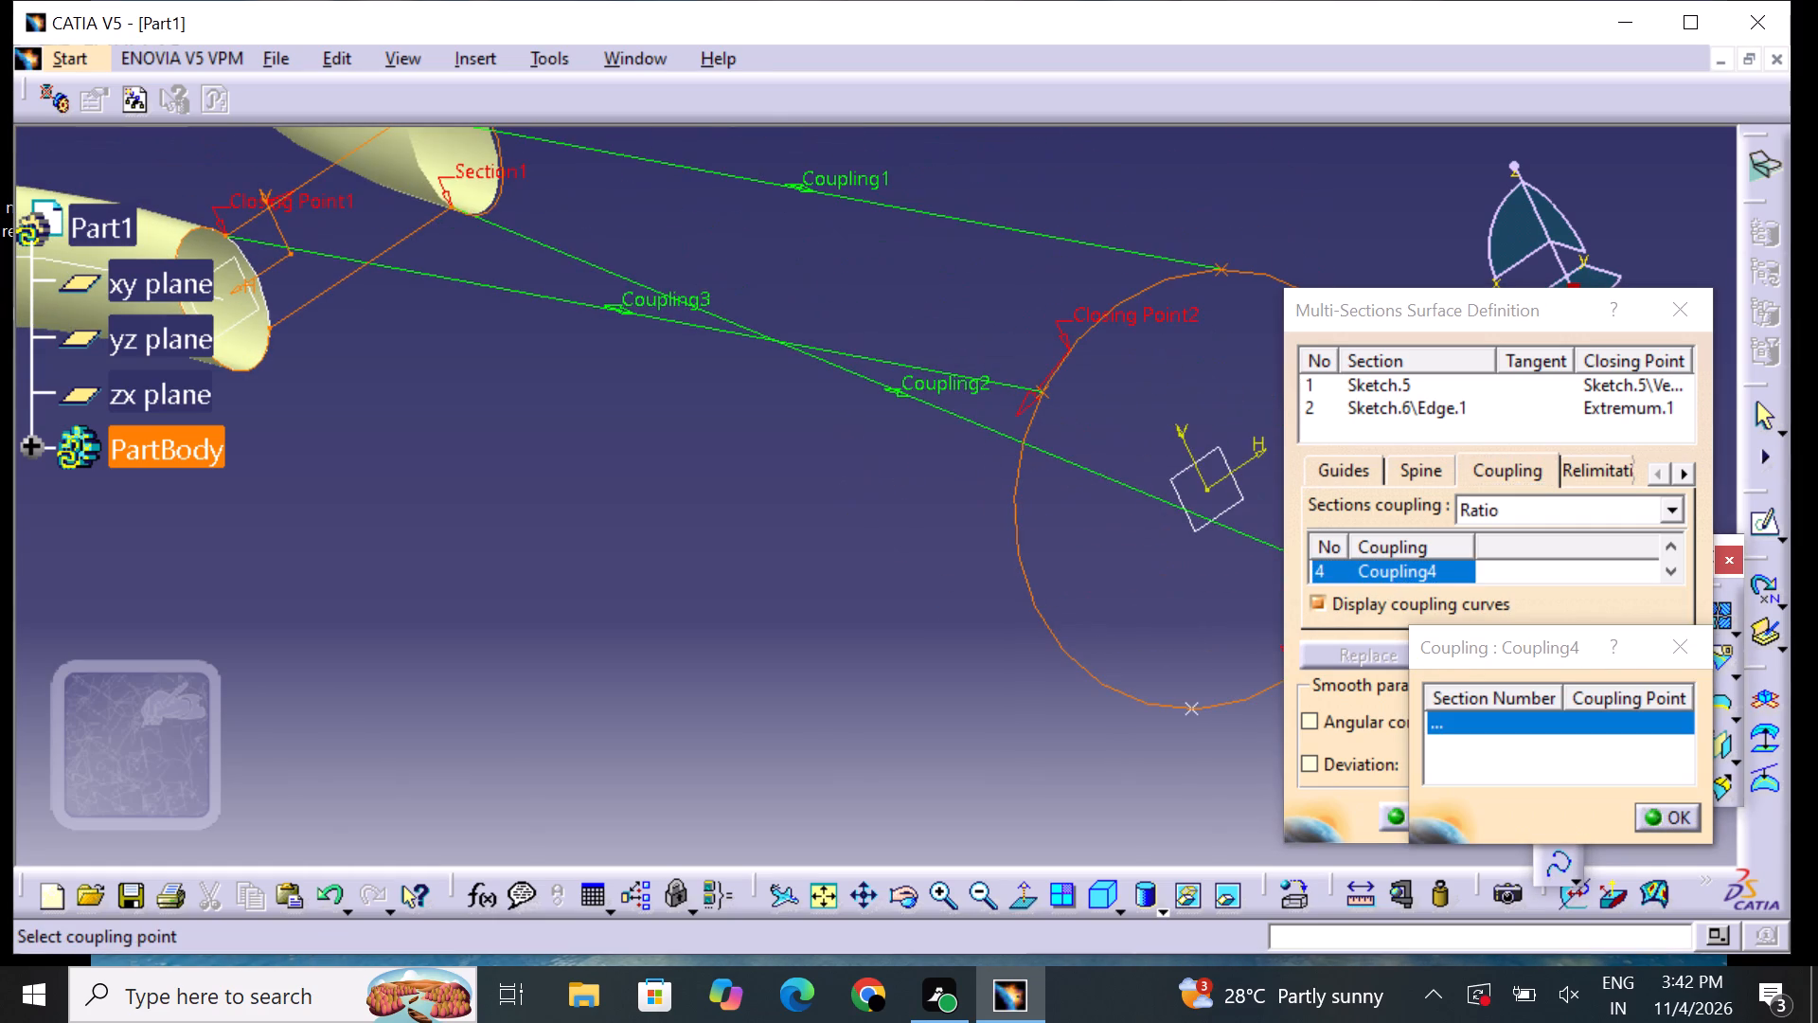
{"action": "left_click", "coordinate": [272, 328]}
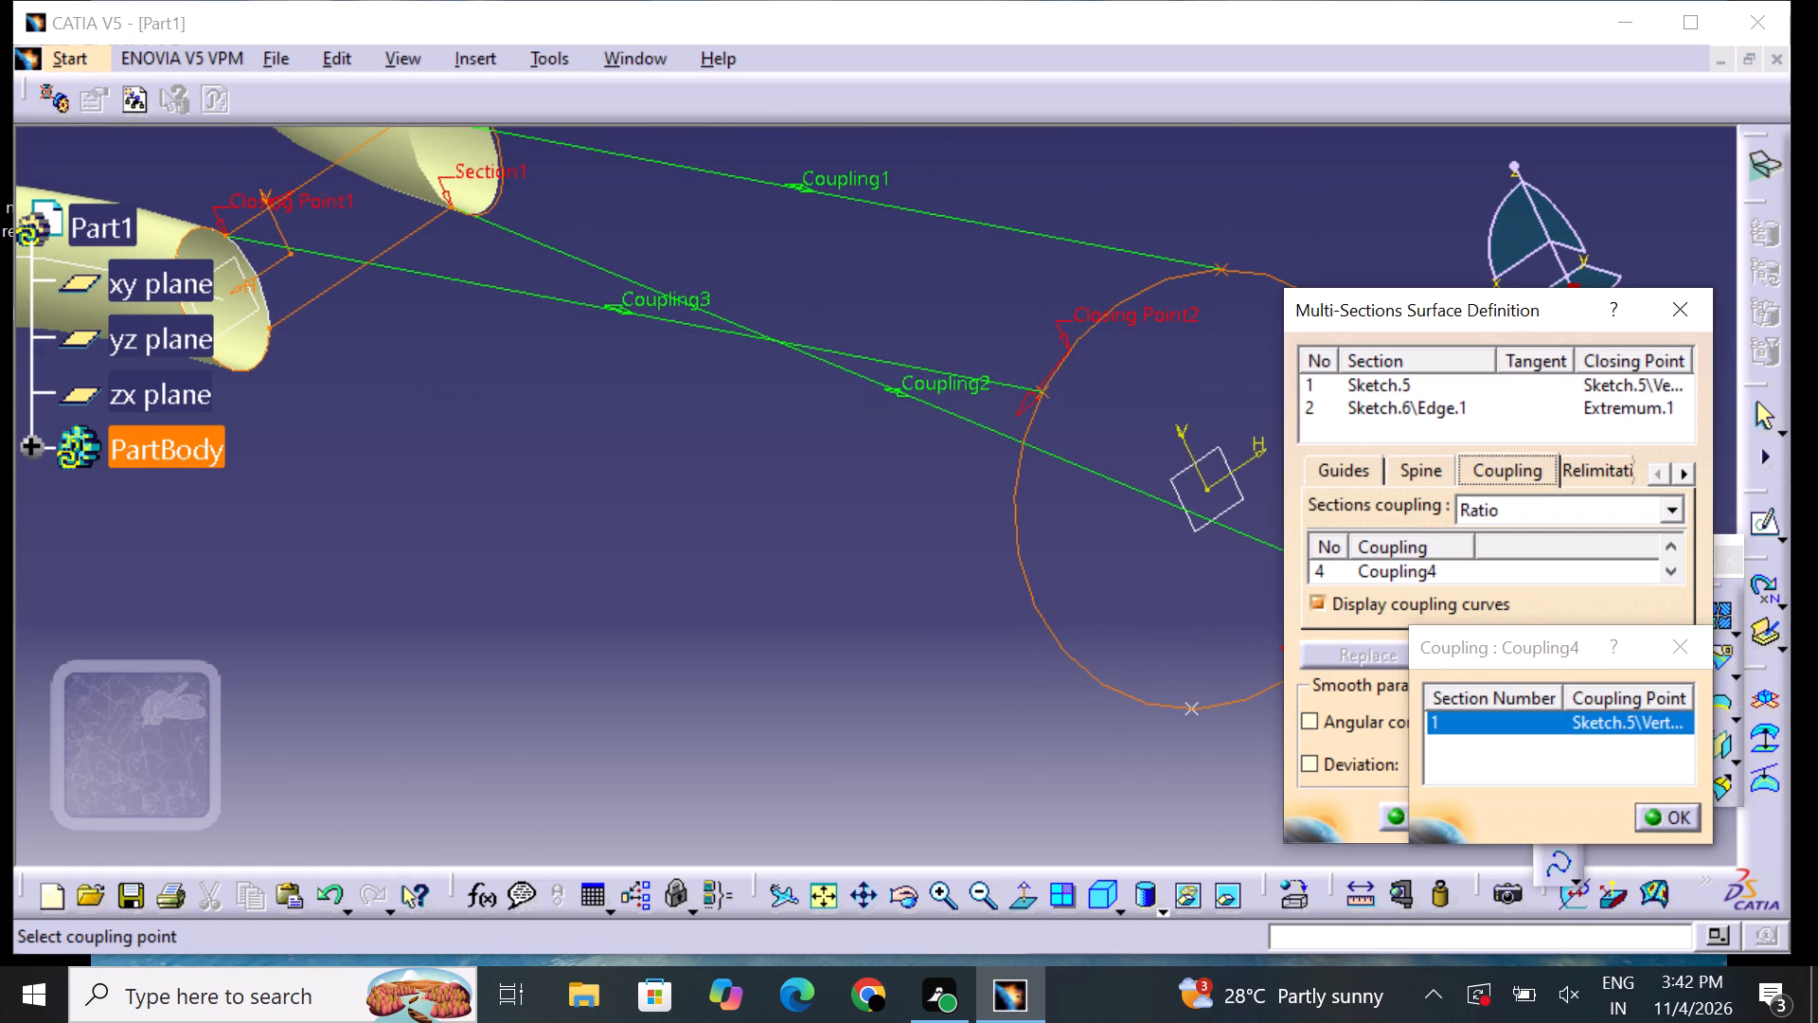
{"action": "middle_click_drag", "start_coordinate": [645, 467], "coordinate": [414, 308]}
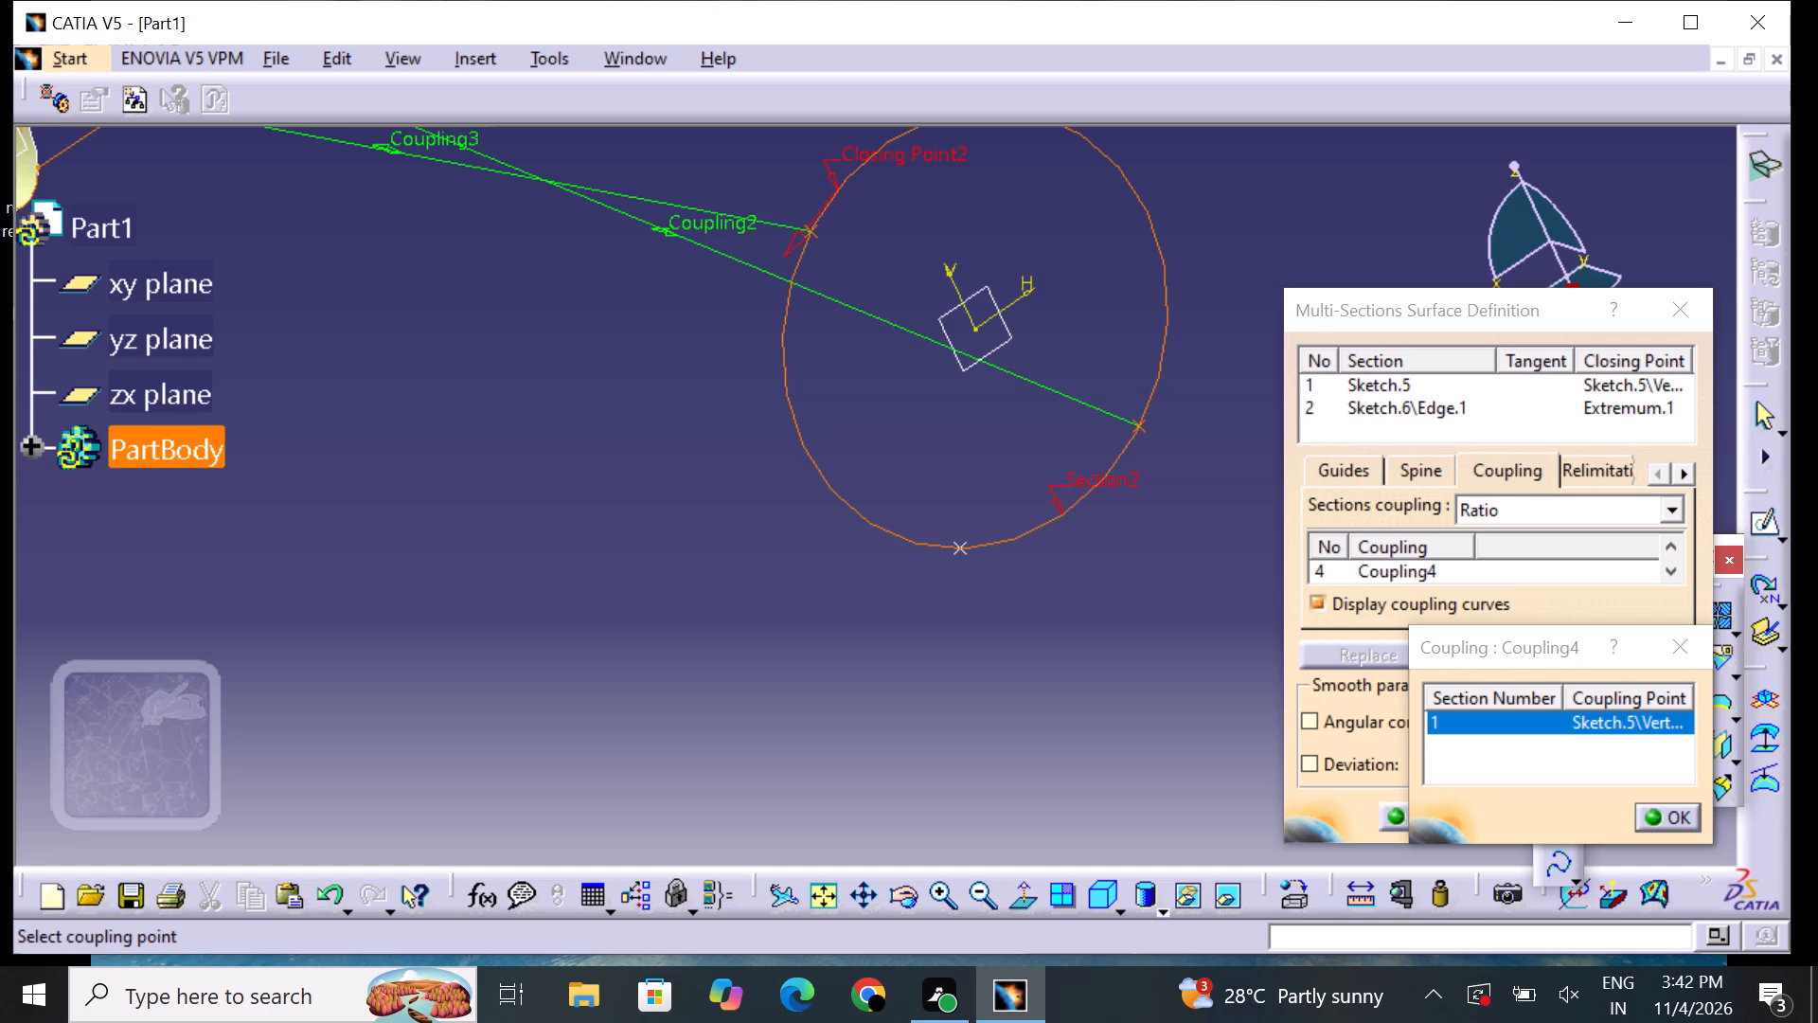
{"action": "left_click", "coordinate": [958, 547]}
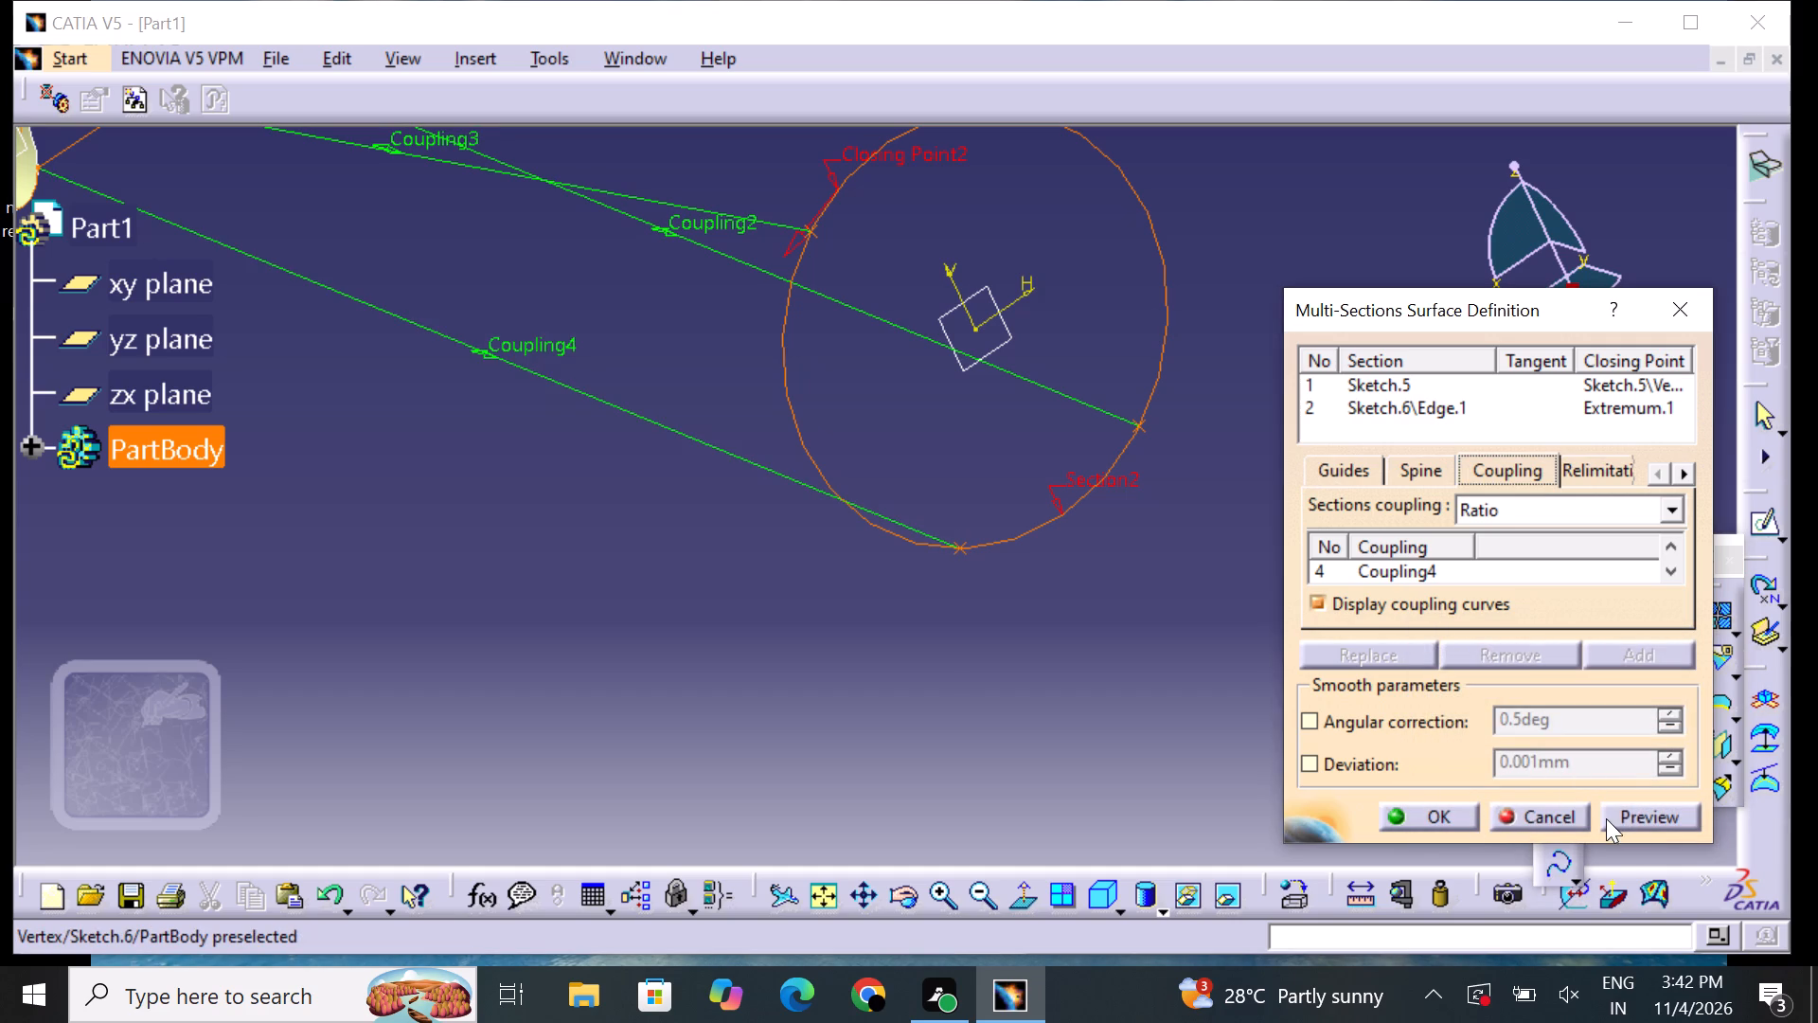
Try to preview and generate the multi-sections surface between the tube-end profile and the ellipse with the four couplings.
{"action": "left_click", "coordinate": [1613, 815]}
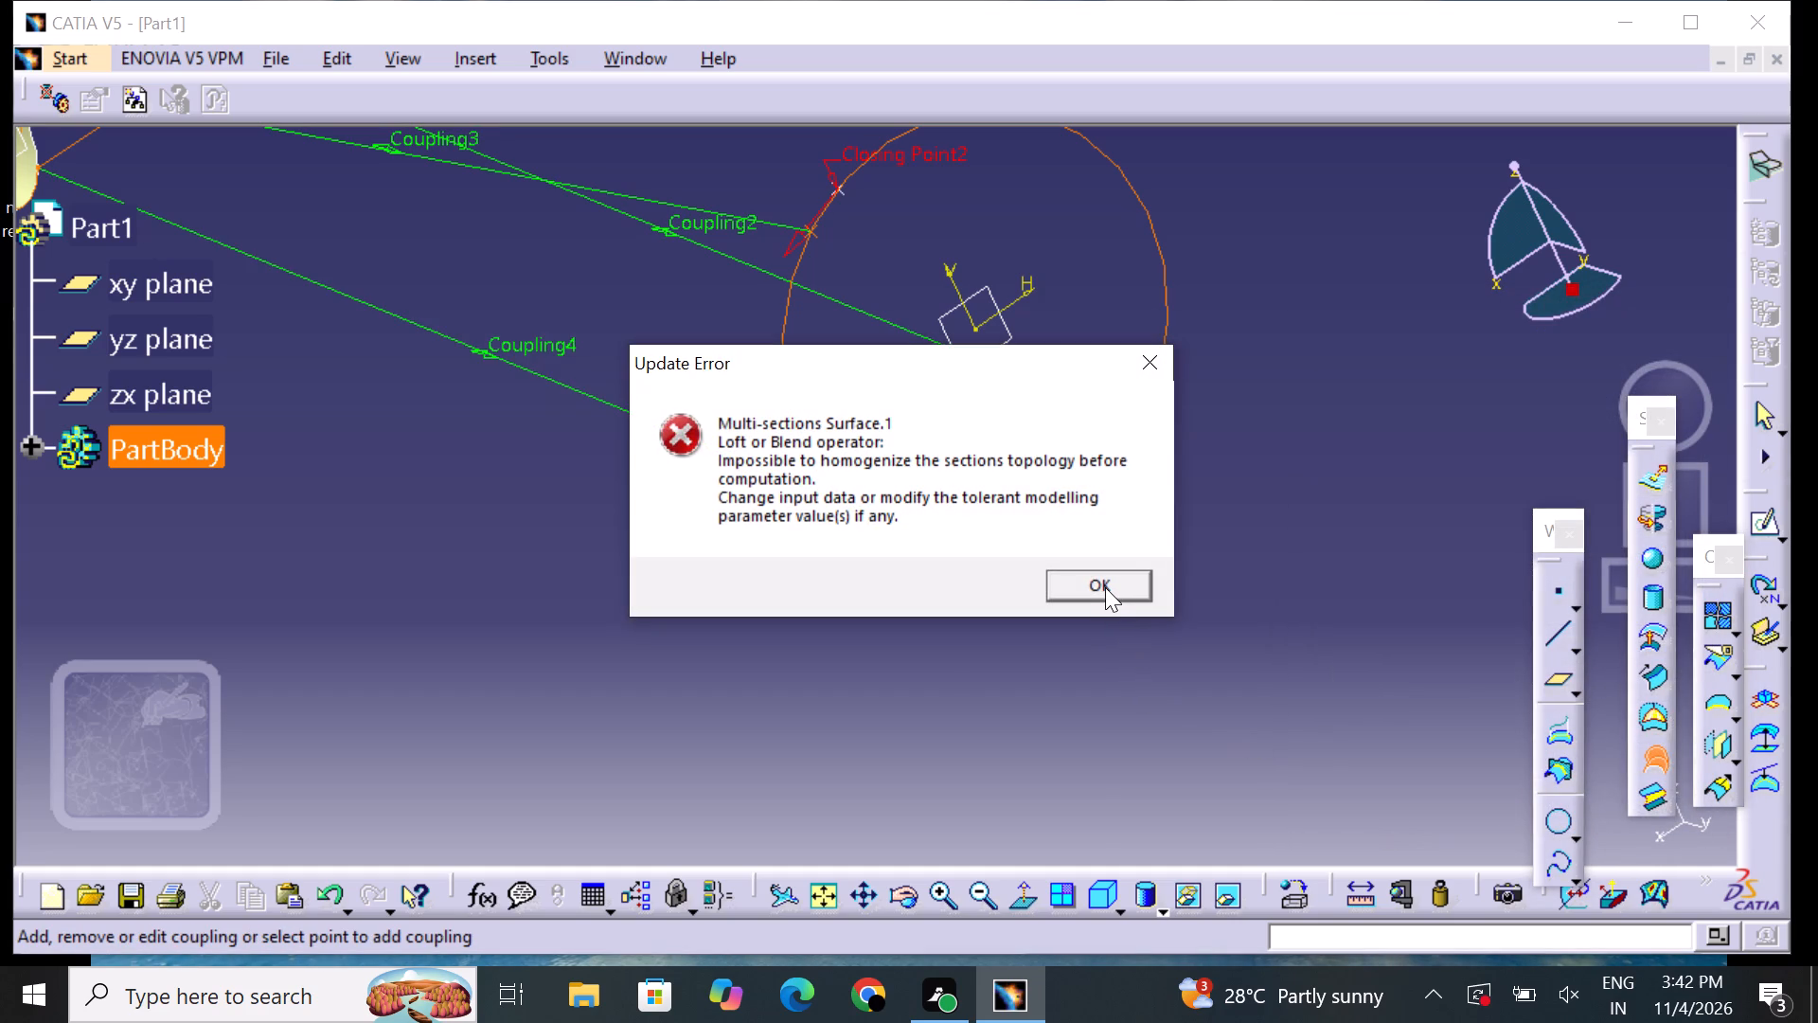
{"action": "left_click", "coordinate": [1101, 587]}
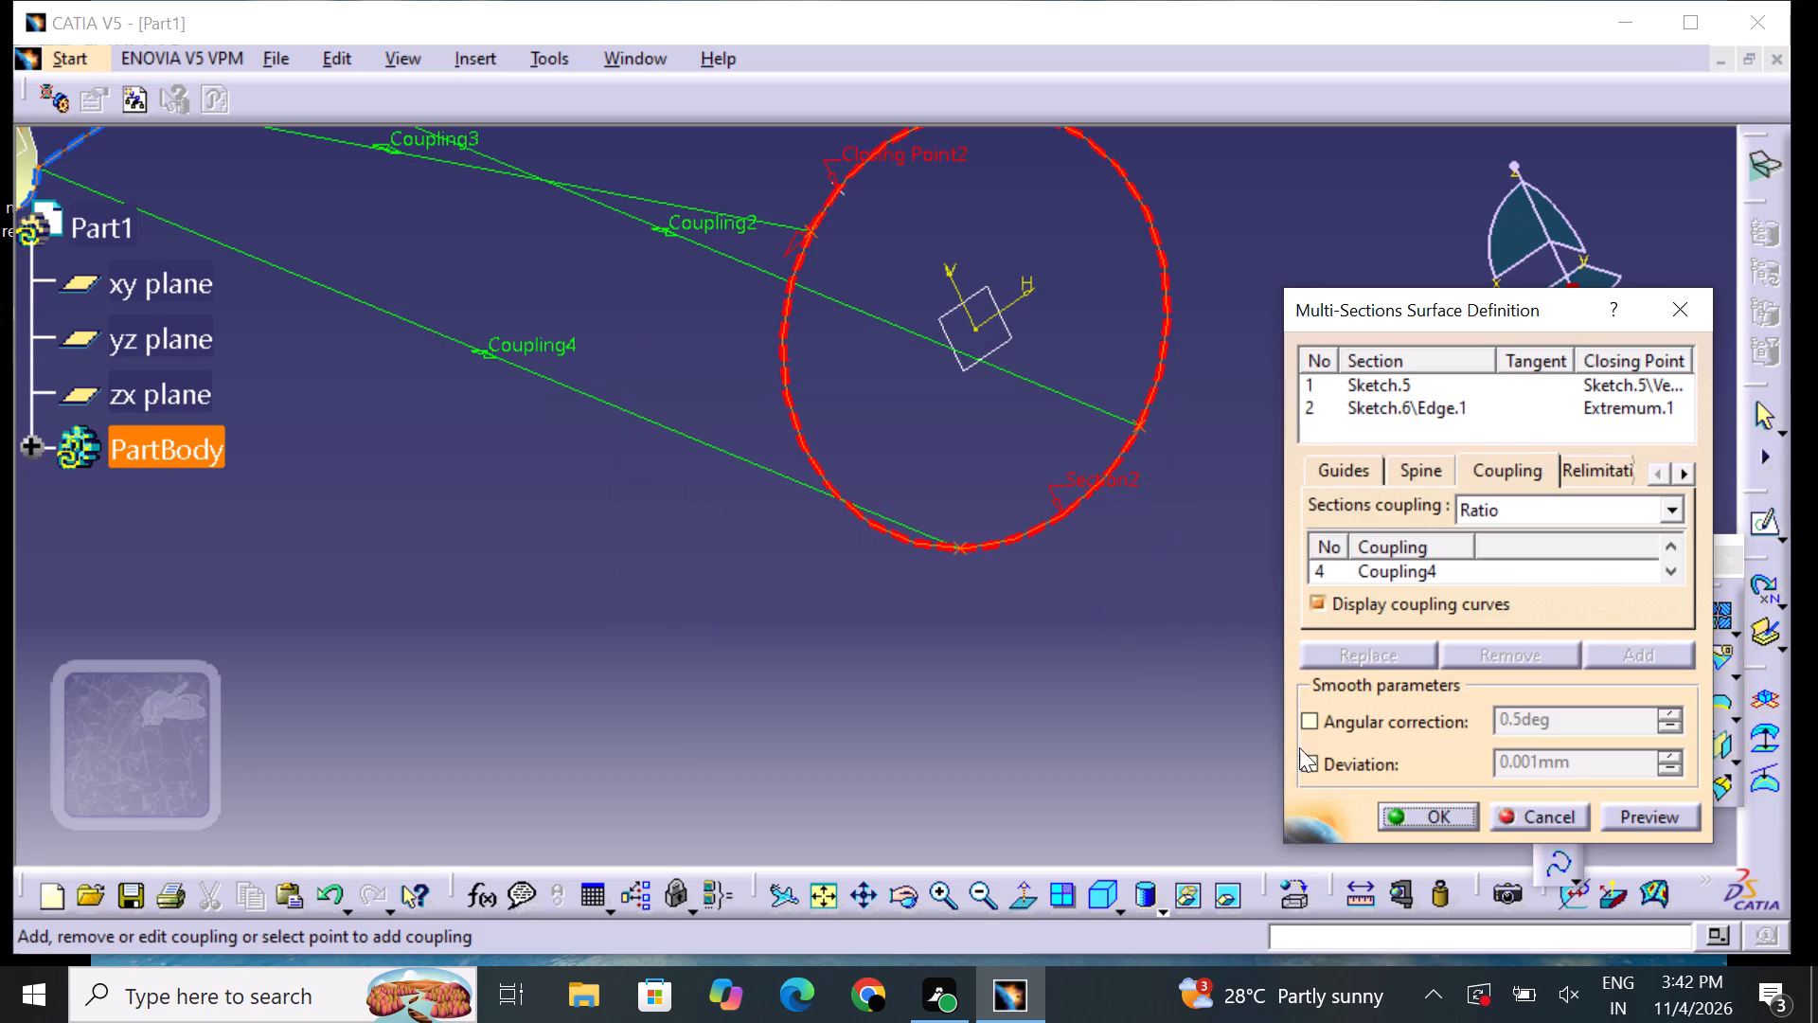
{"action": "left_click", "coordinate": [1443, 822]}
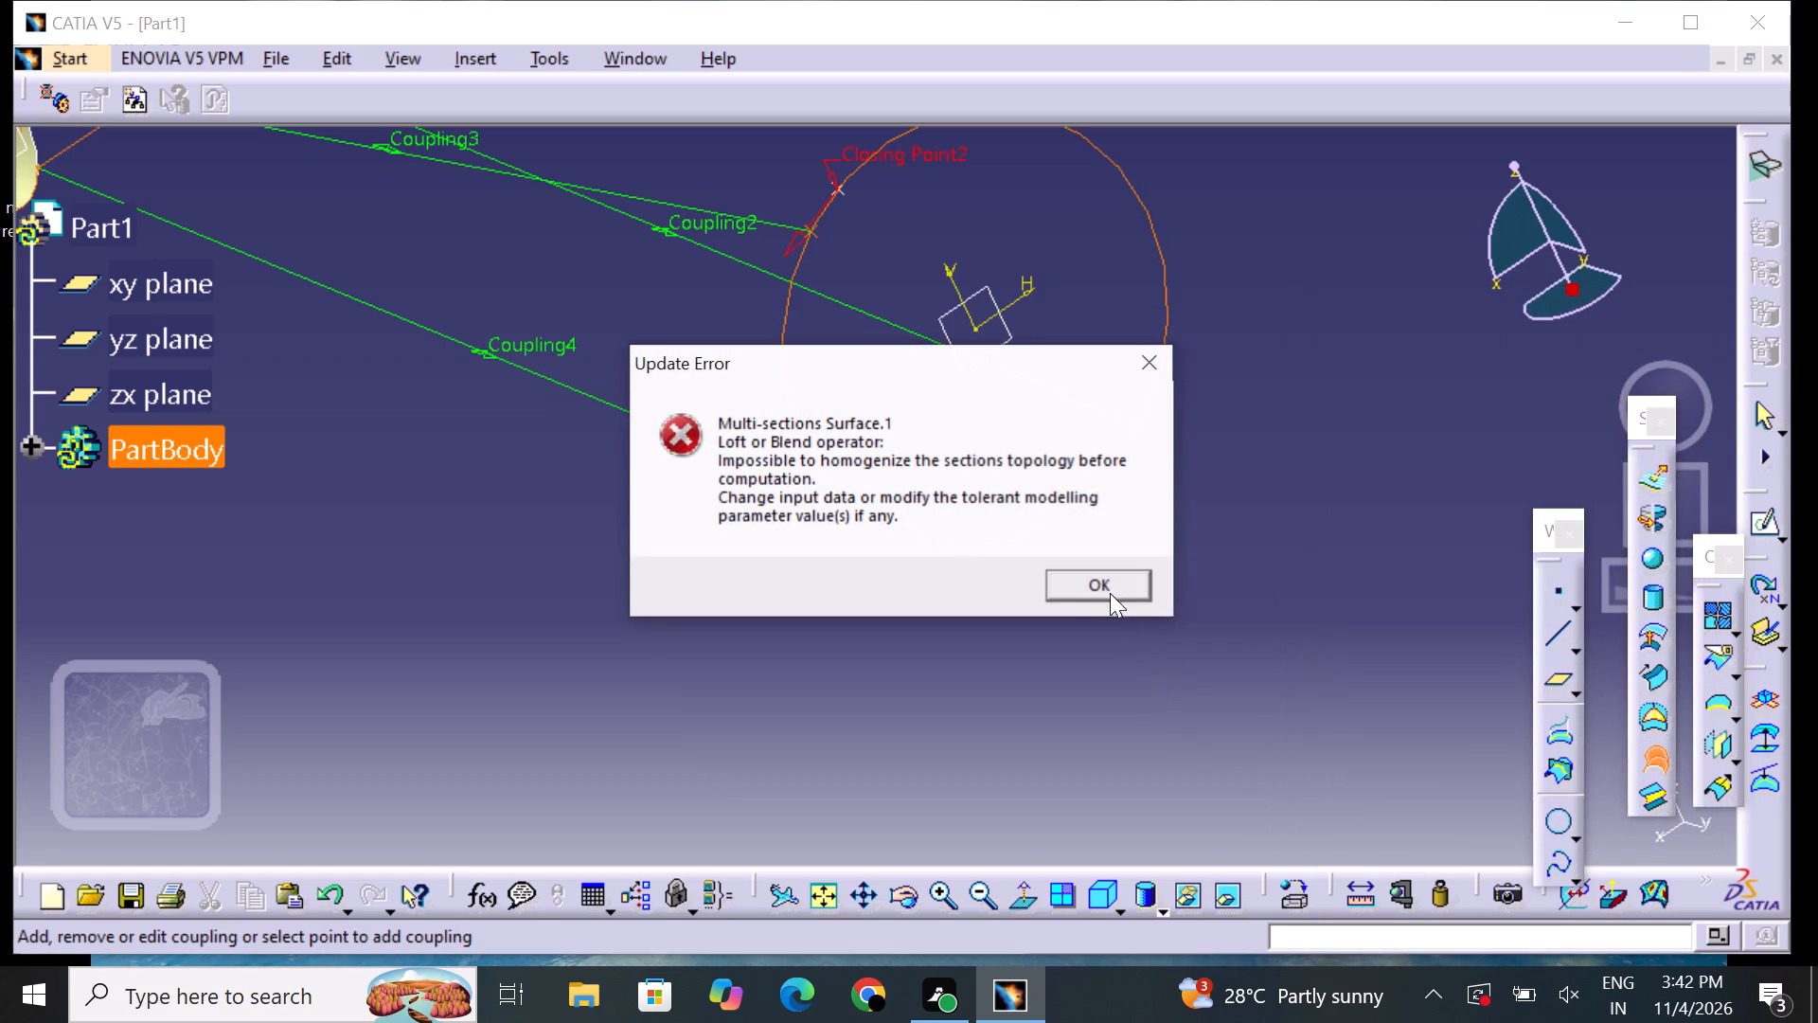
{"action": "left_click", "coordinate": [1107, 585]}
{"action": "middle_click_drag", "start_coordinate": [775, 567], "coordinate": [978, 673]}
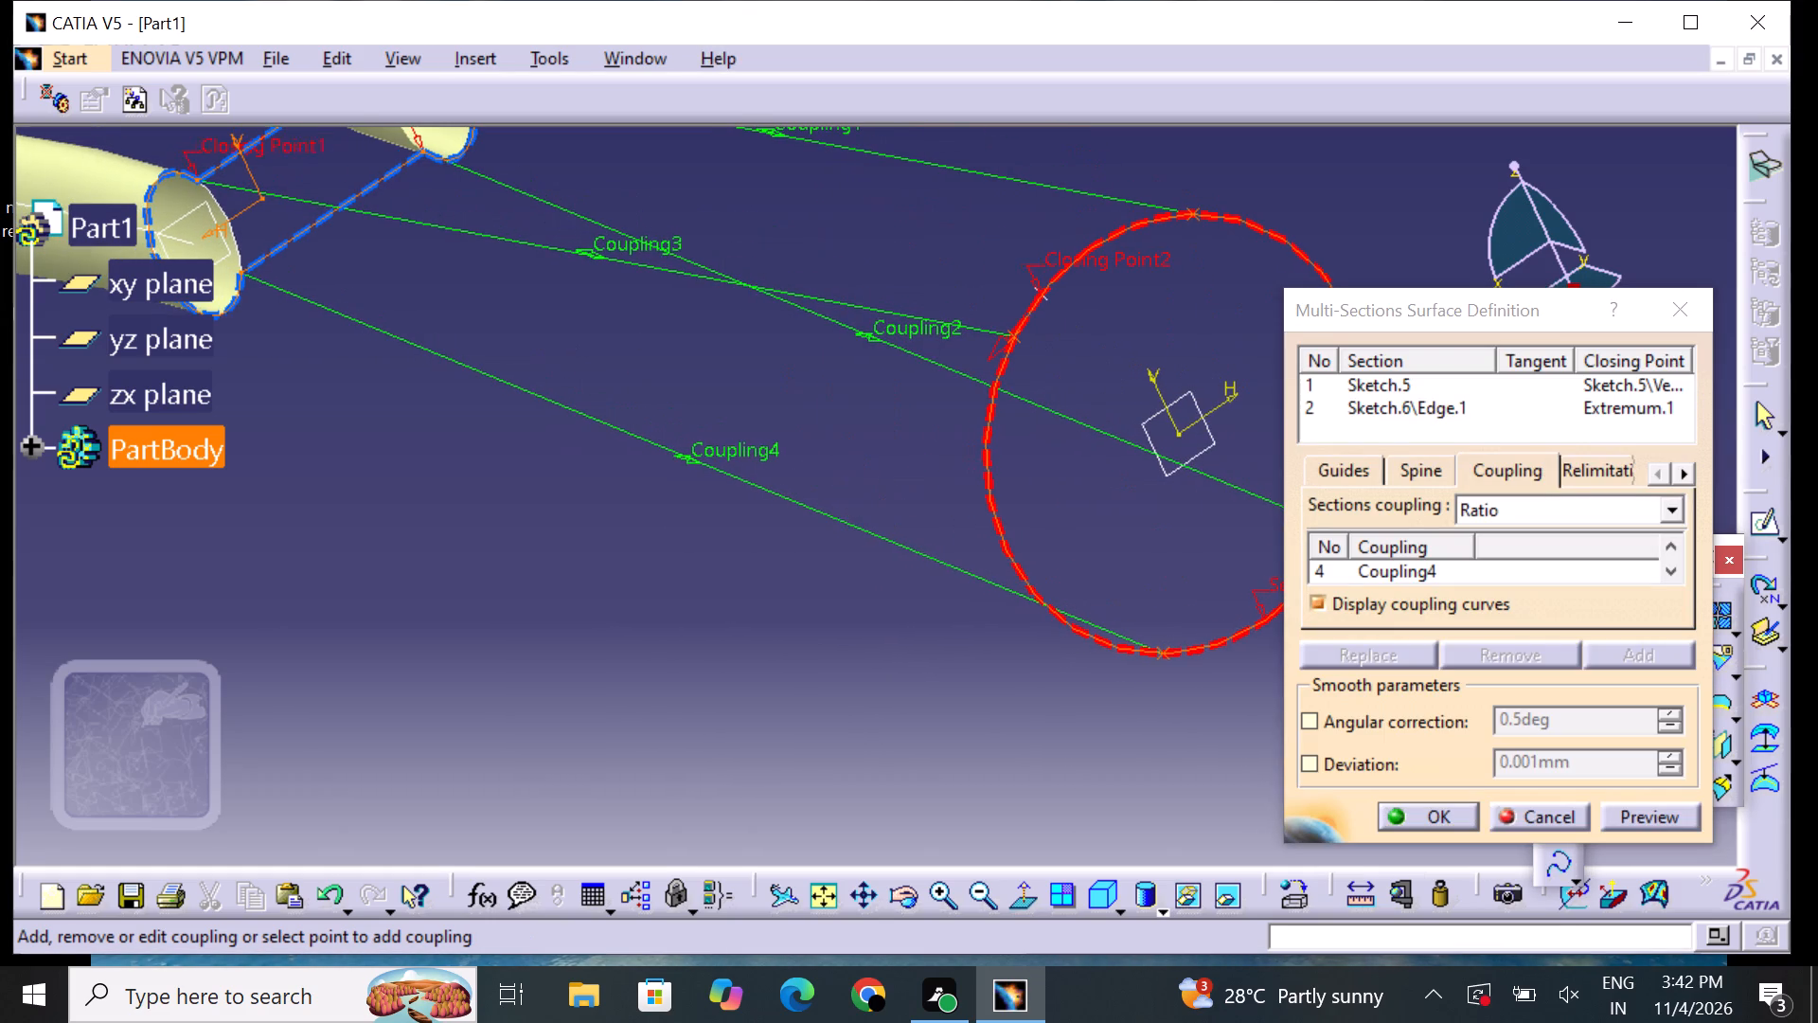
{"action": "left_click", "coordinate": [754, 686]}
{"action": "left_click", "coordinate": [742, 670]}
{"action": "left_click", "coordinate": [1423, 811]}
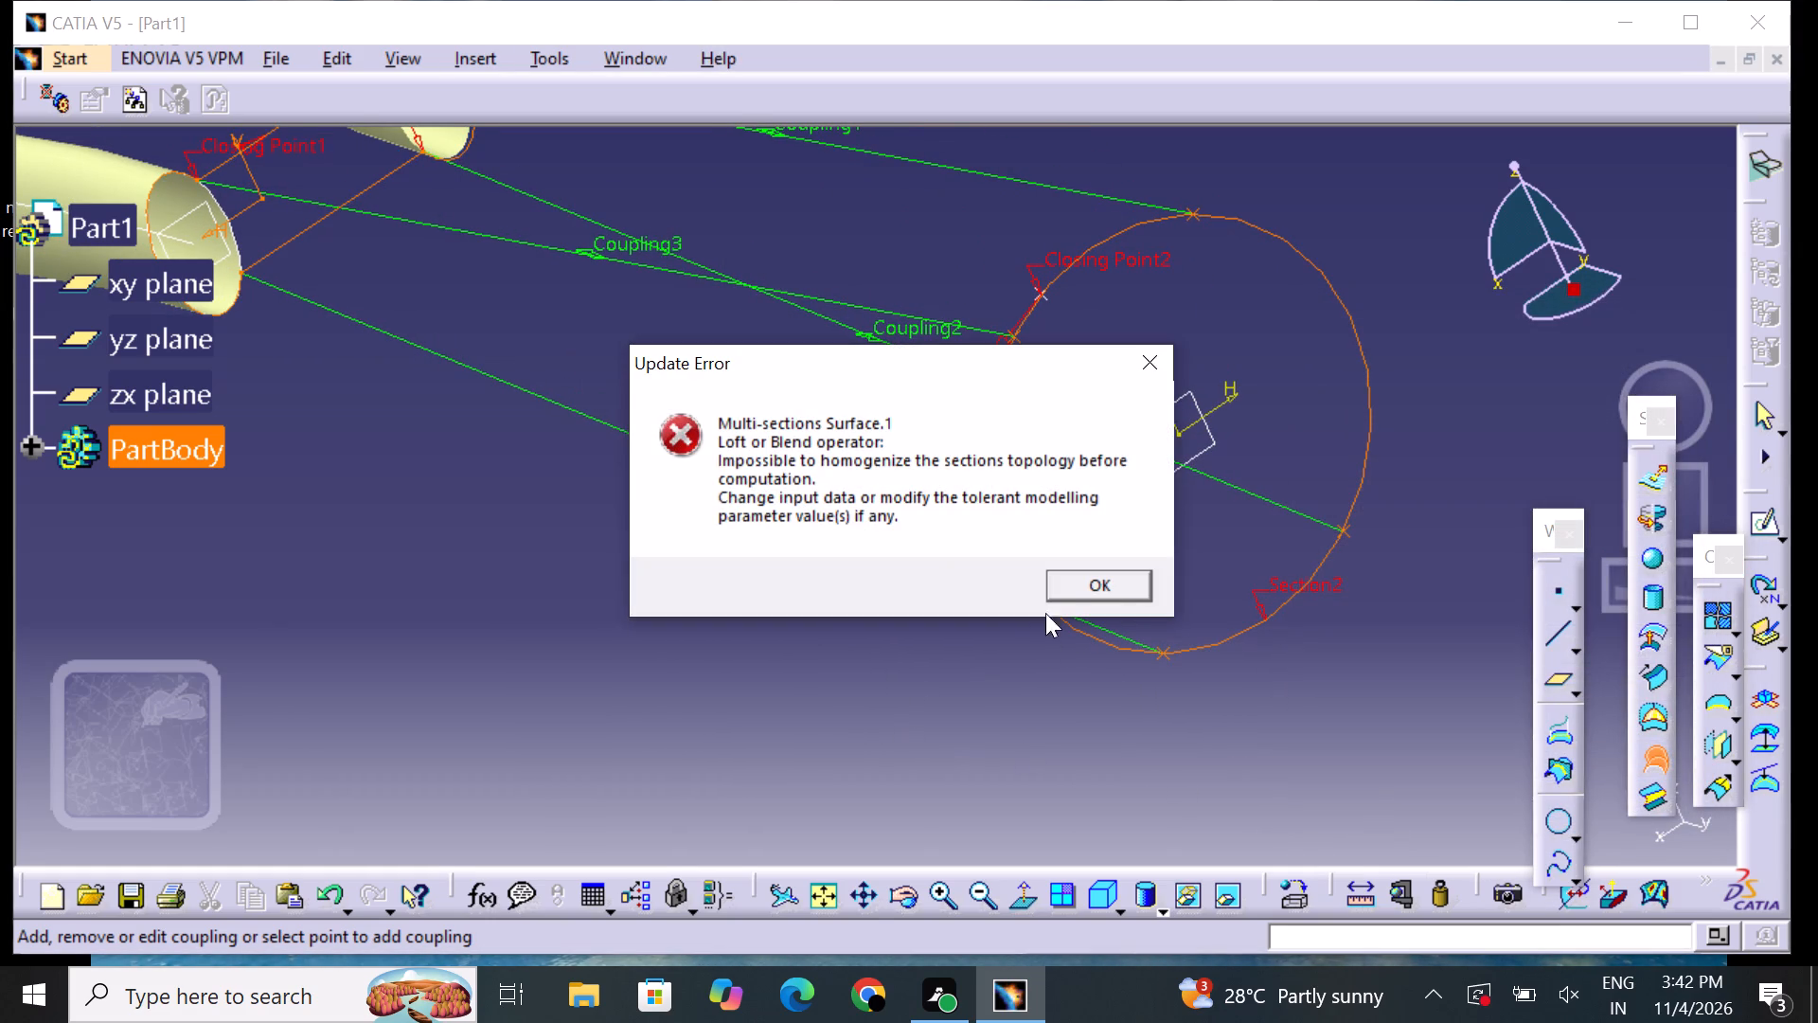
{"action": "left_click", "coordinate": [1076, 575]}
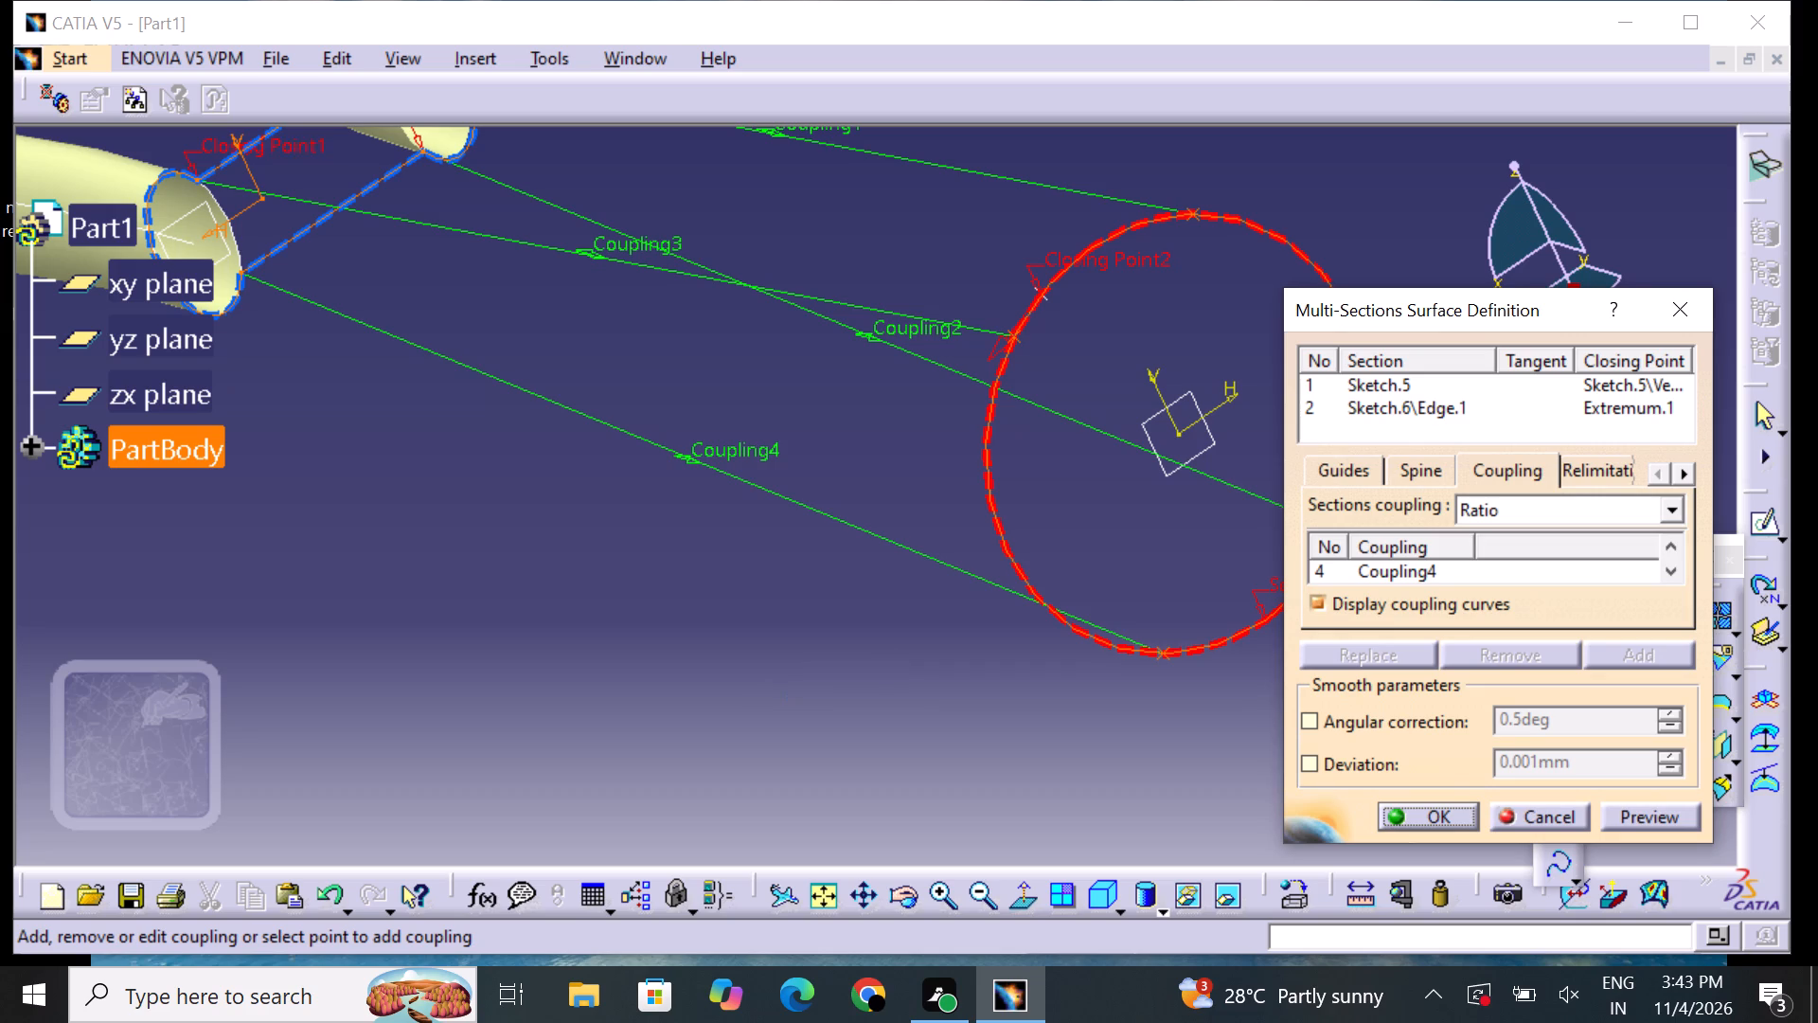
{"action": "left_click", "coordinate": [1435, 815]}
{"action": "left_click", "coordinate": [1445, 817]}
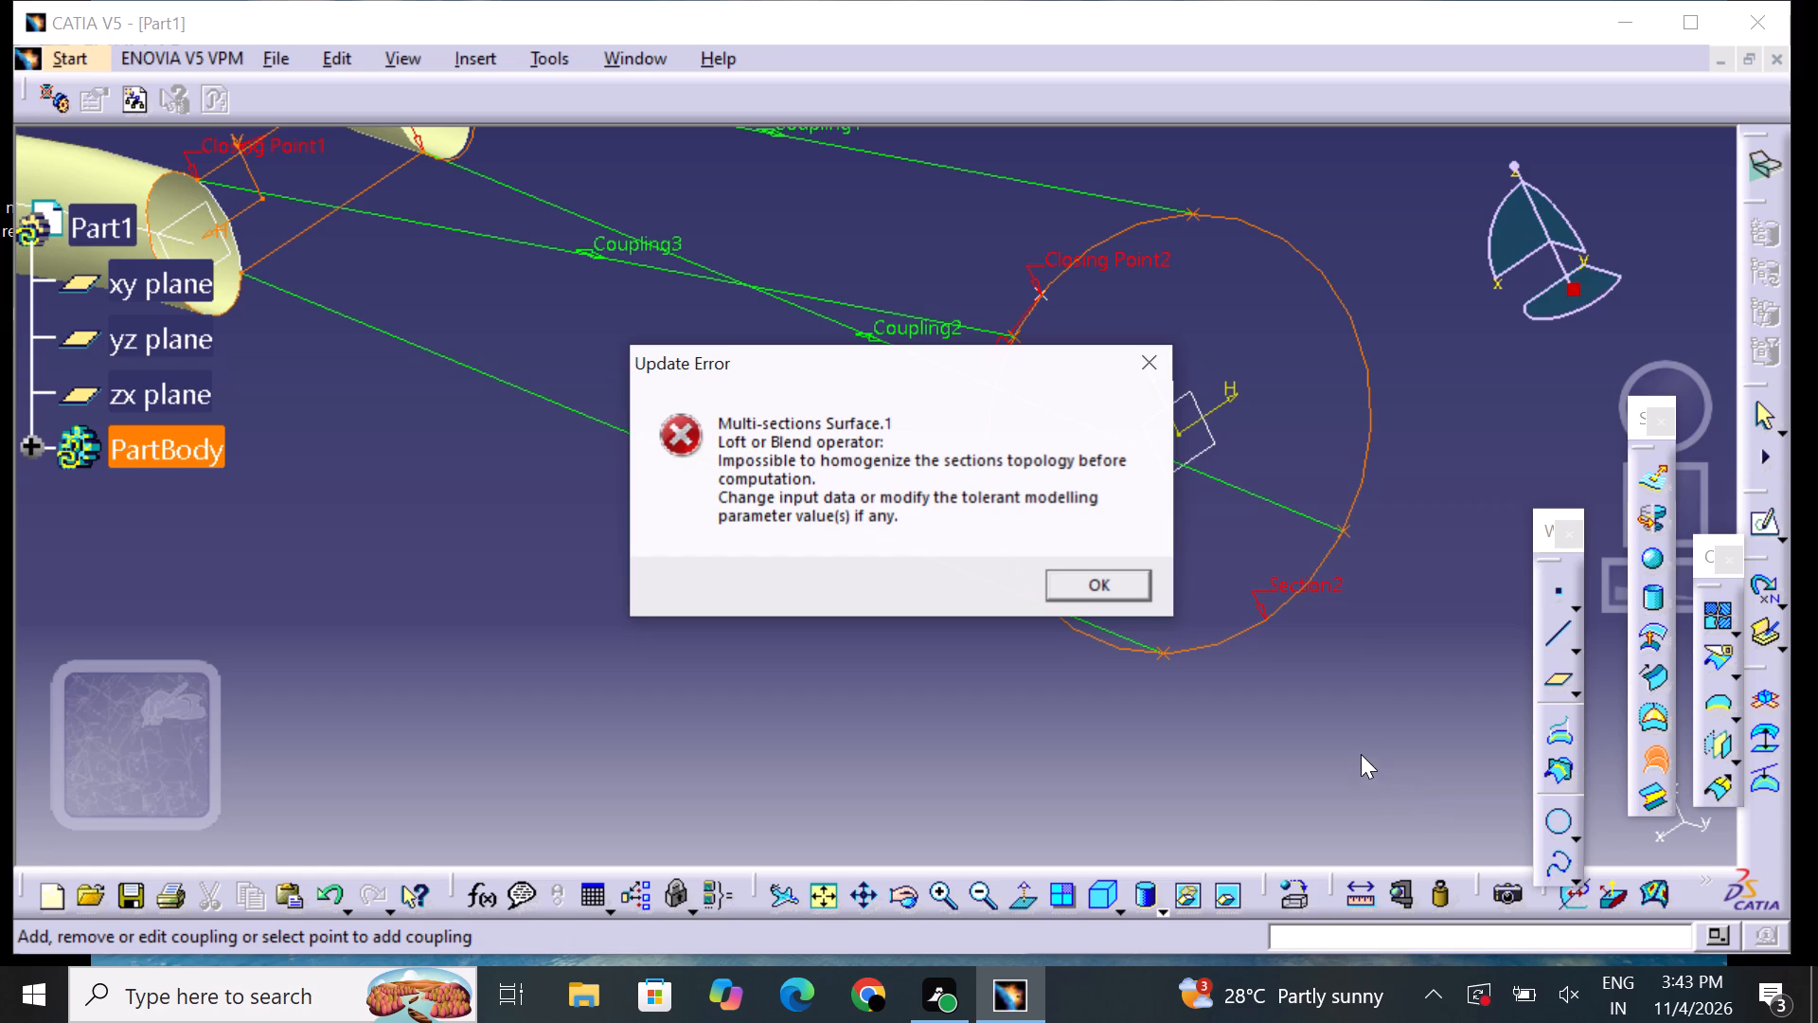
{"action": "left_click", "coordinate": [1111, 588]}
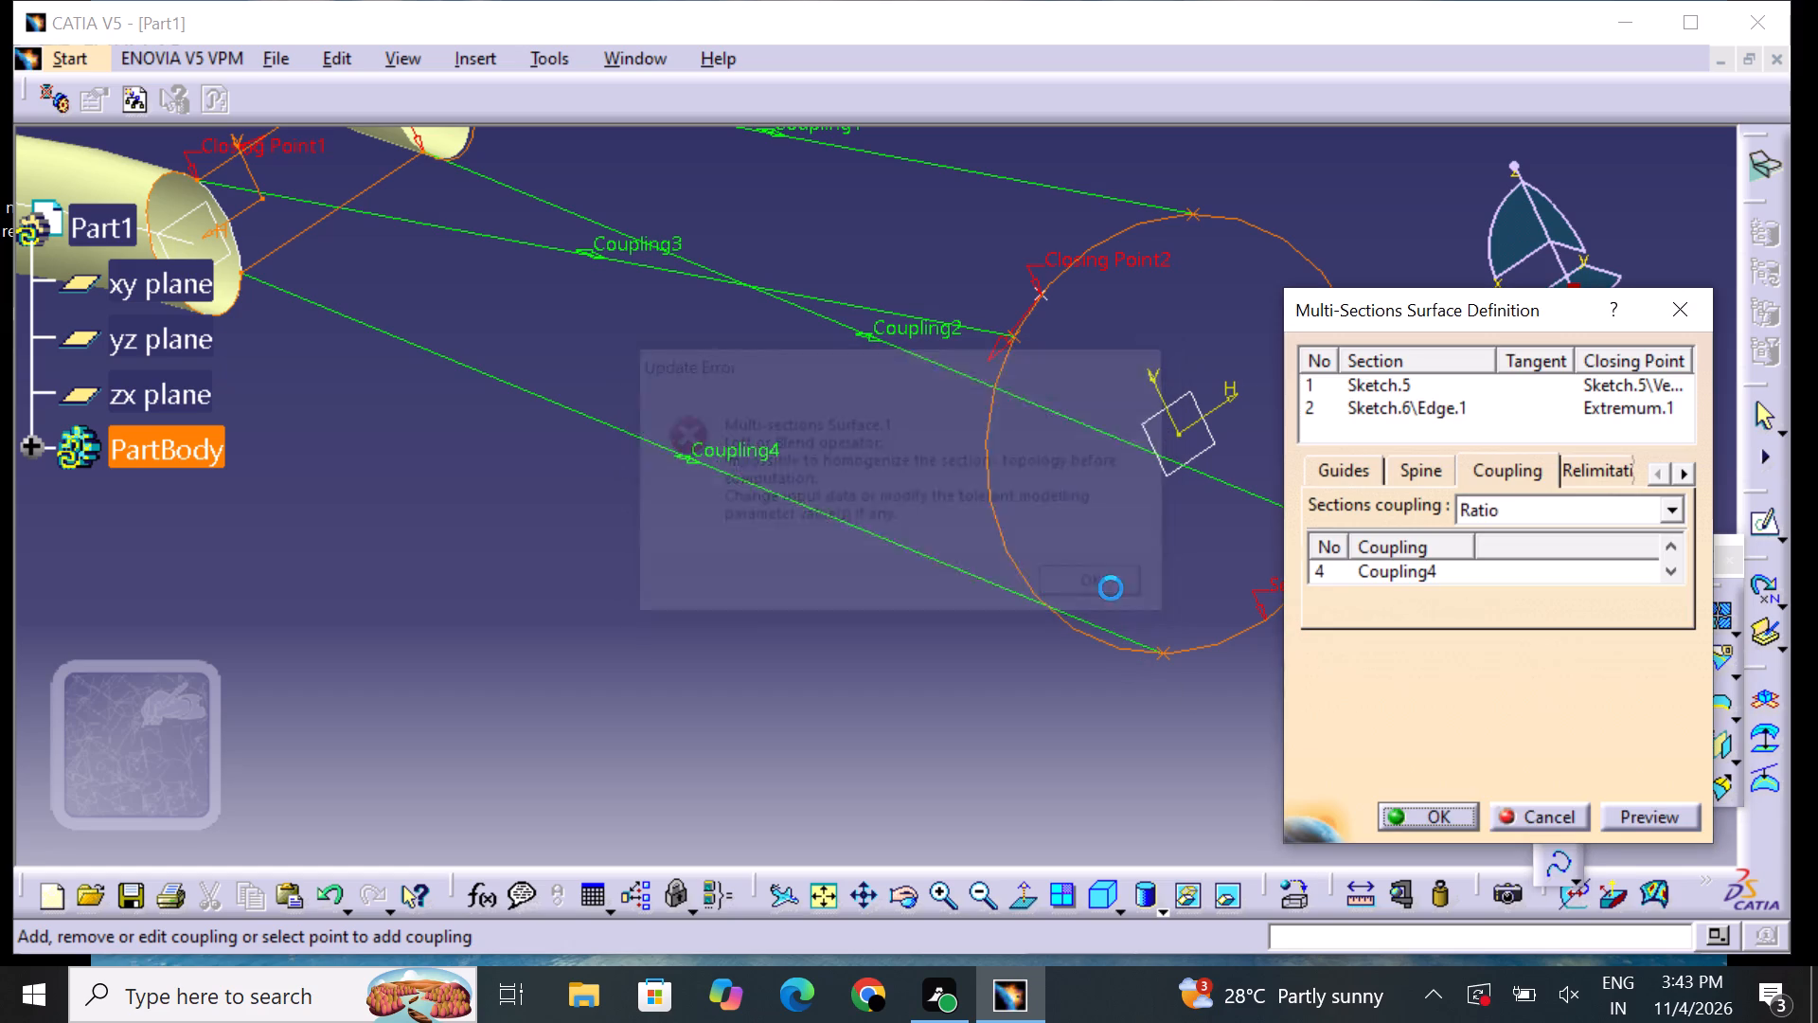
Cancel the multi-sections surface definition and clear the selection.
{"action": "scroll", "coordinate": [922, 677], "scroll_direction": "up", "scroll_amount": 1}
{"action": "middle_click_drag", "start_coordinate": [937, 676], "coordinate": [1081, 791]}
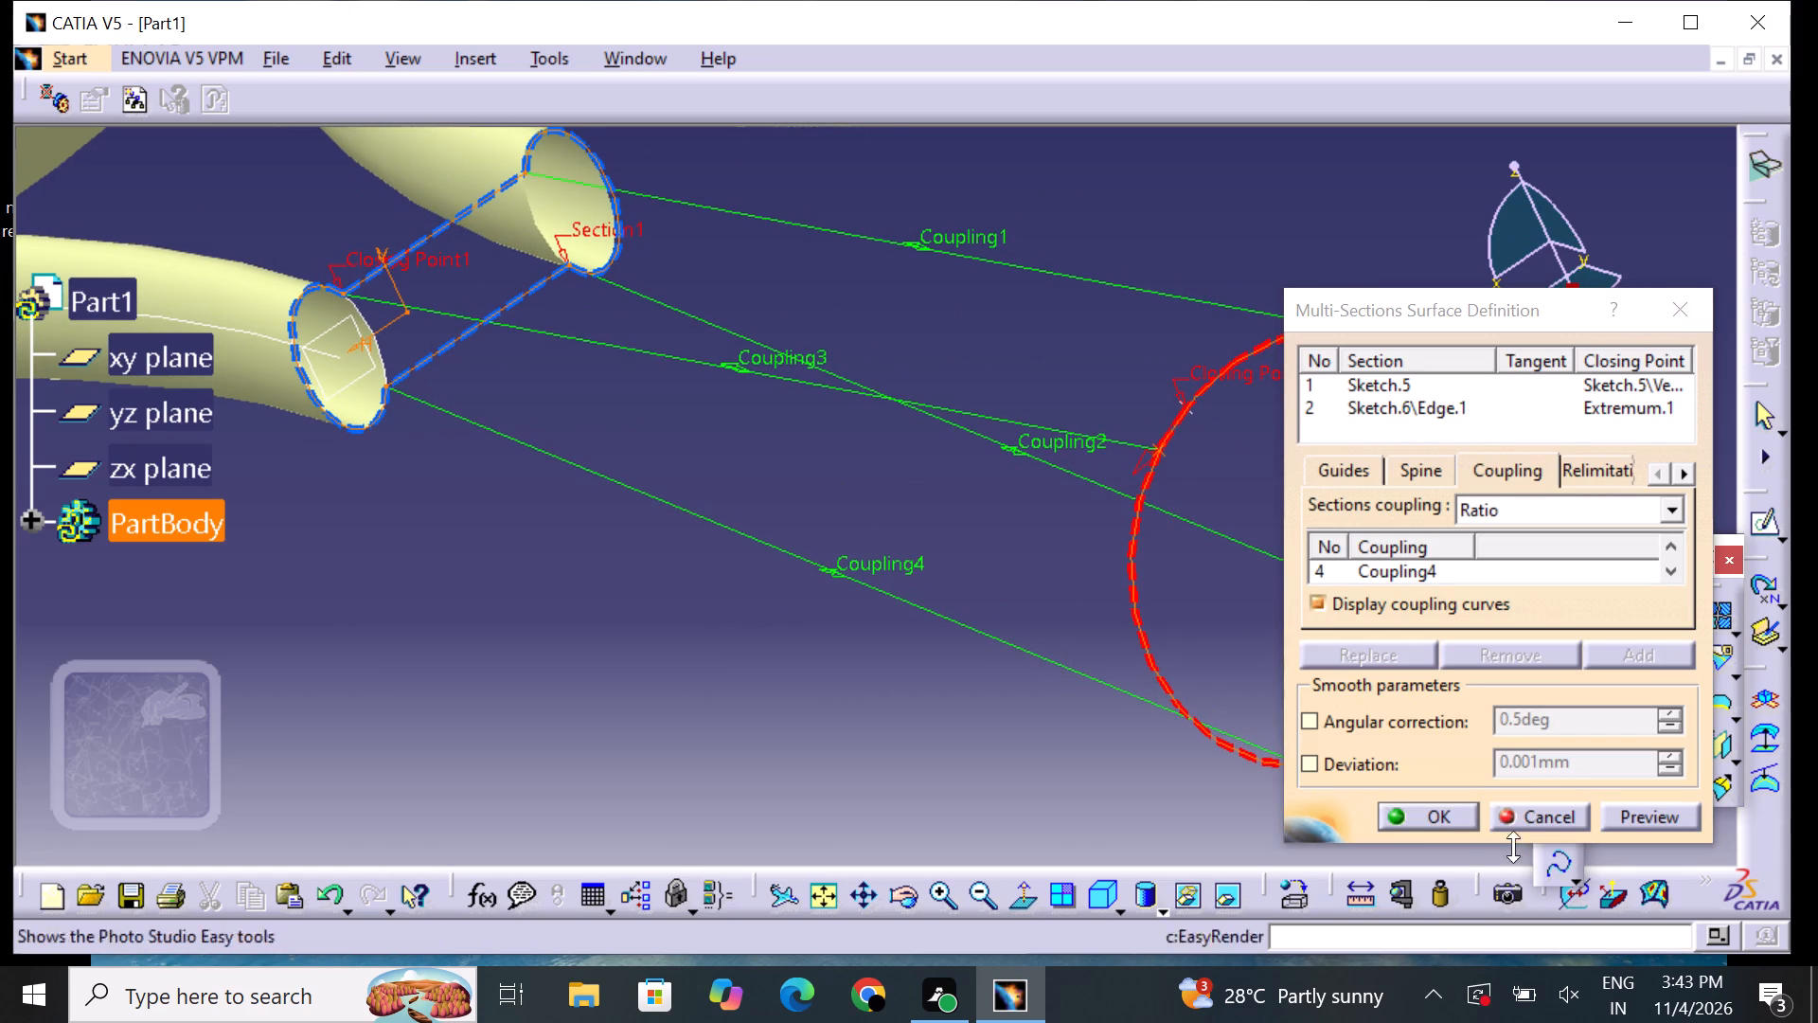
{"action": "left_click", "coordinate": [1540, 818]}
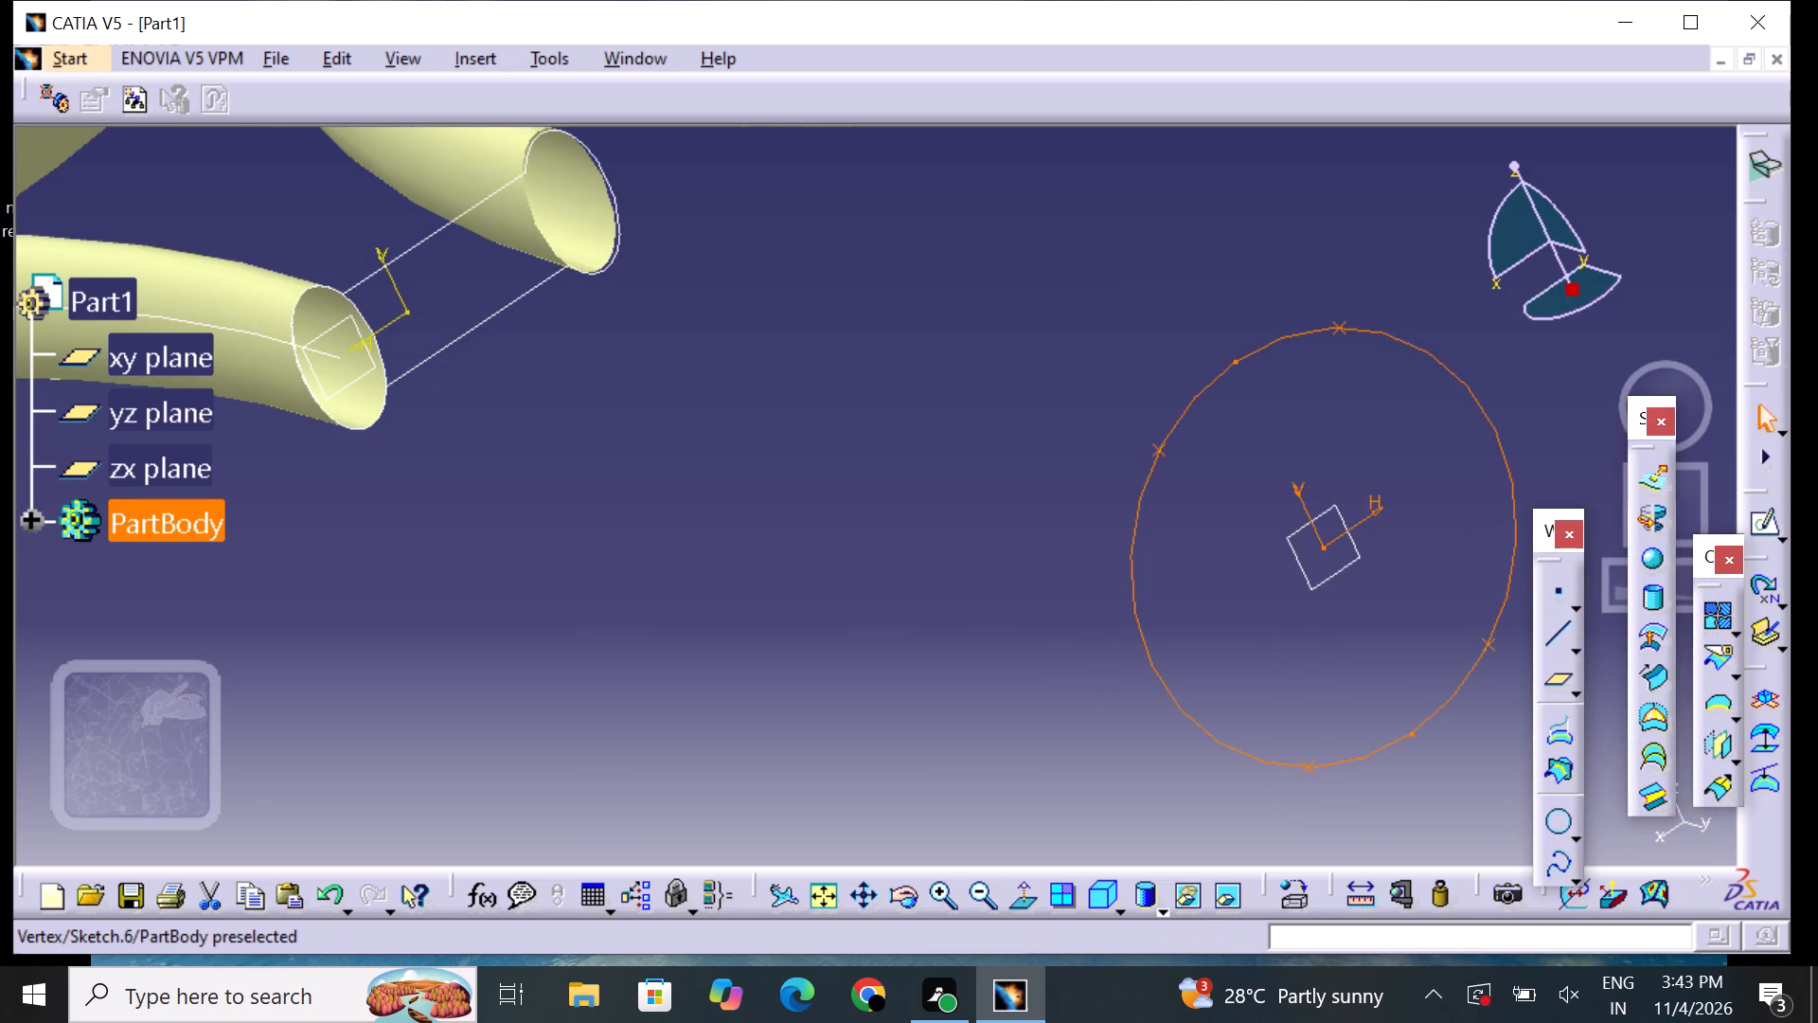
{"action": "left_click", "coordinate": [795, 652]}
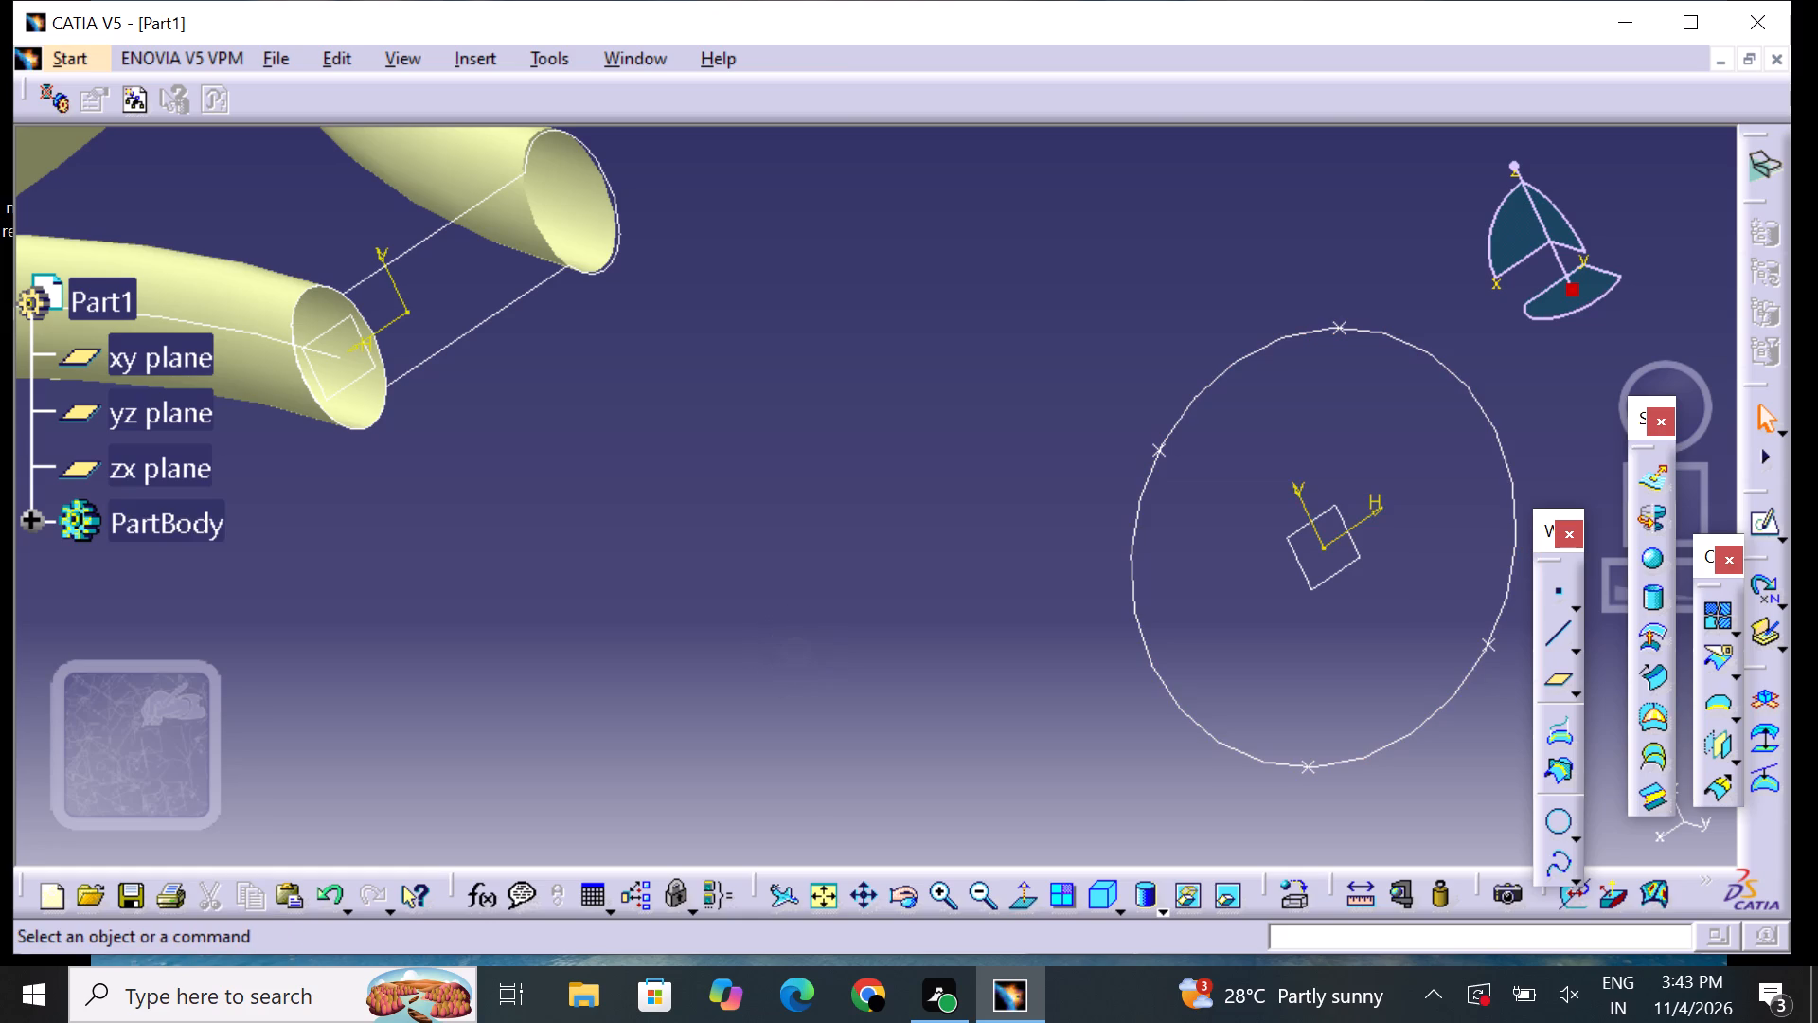
Start a new multi-sections surface with the Sketch.5 tube-end profile and the Sketch.6 ellipse as sections.
{"action": "left_click", "coordinate": [1650, 751]}
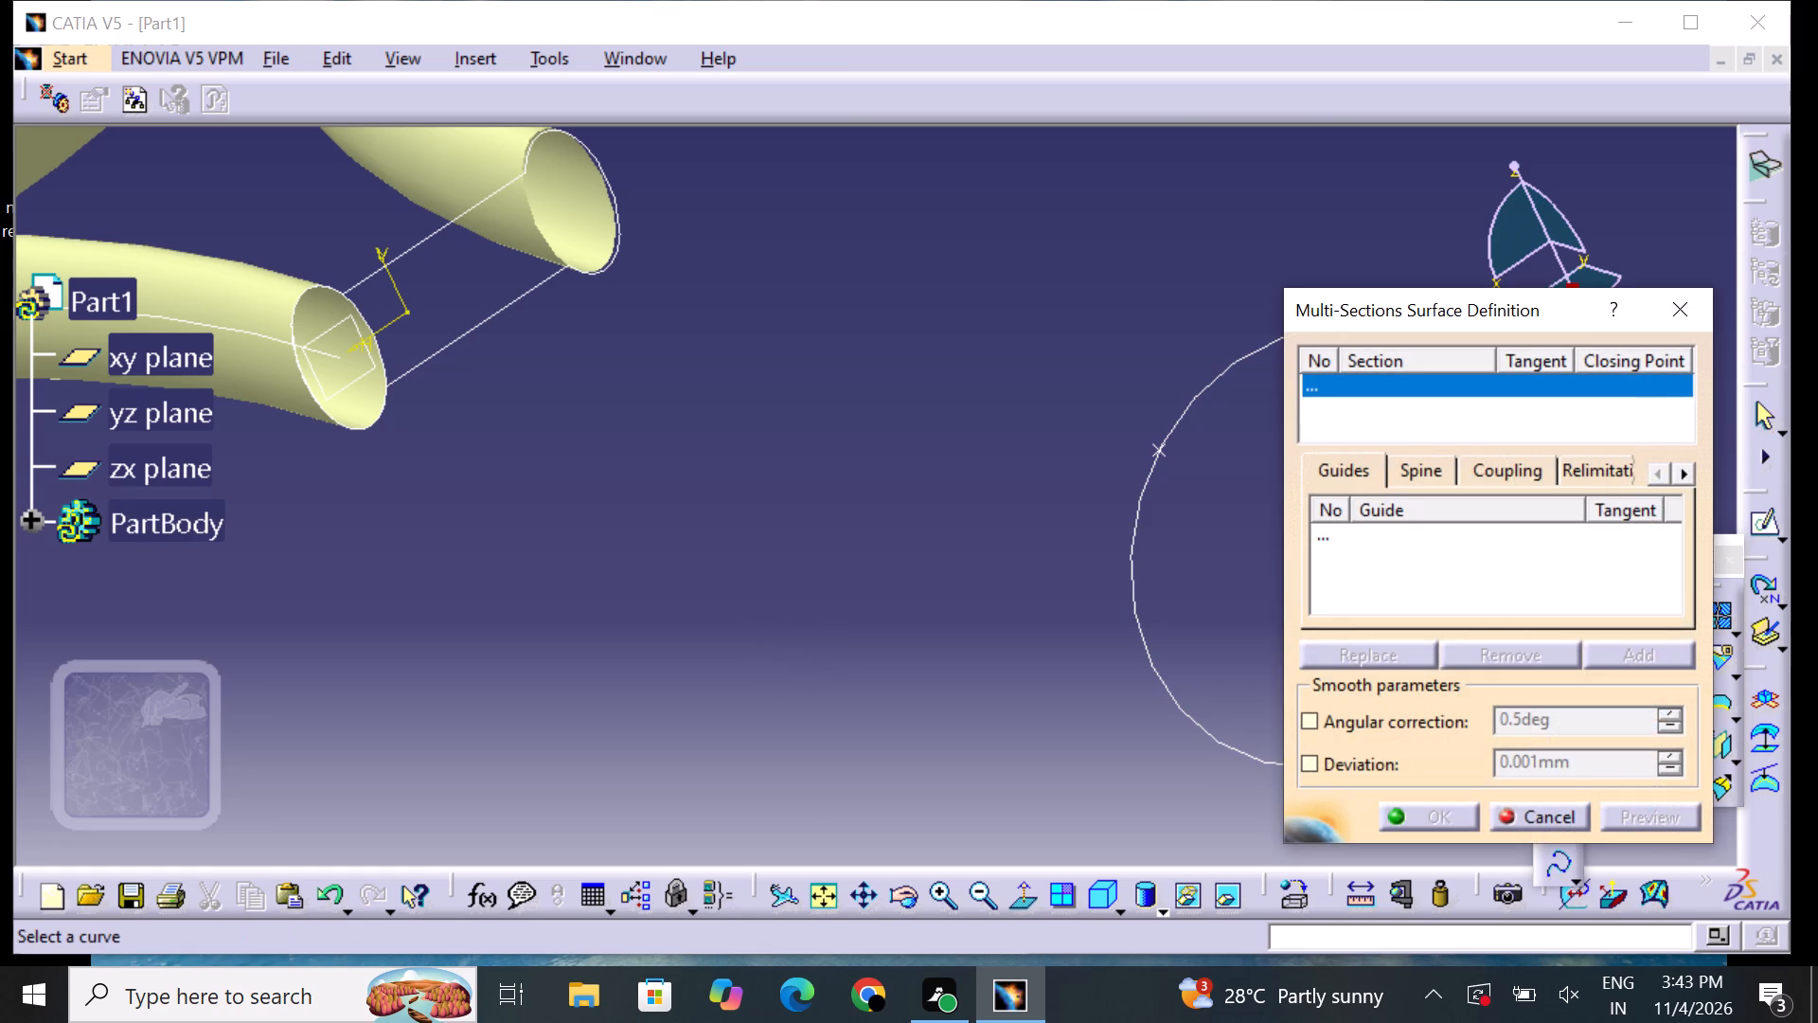
{"action": "left_click", "coordinate": [477, 325]}
{"action": "left_click", "coordinate": [1135, 602]}
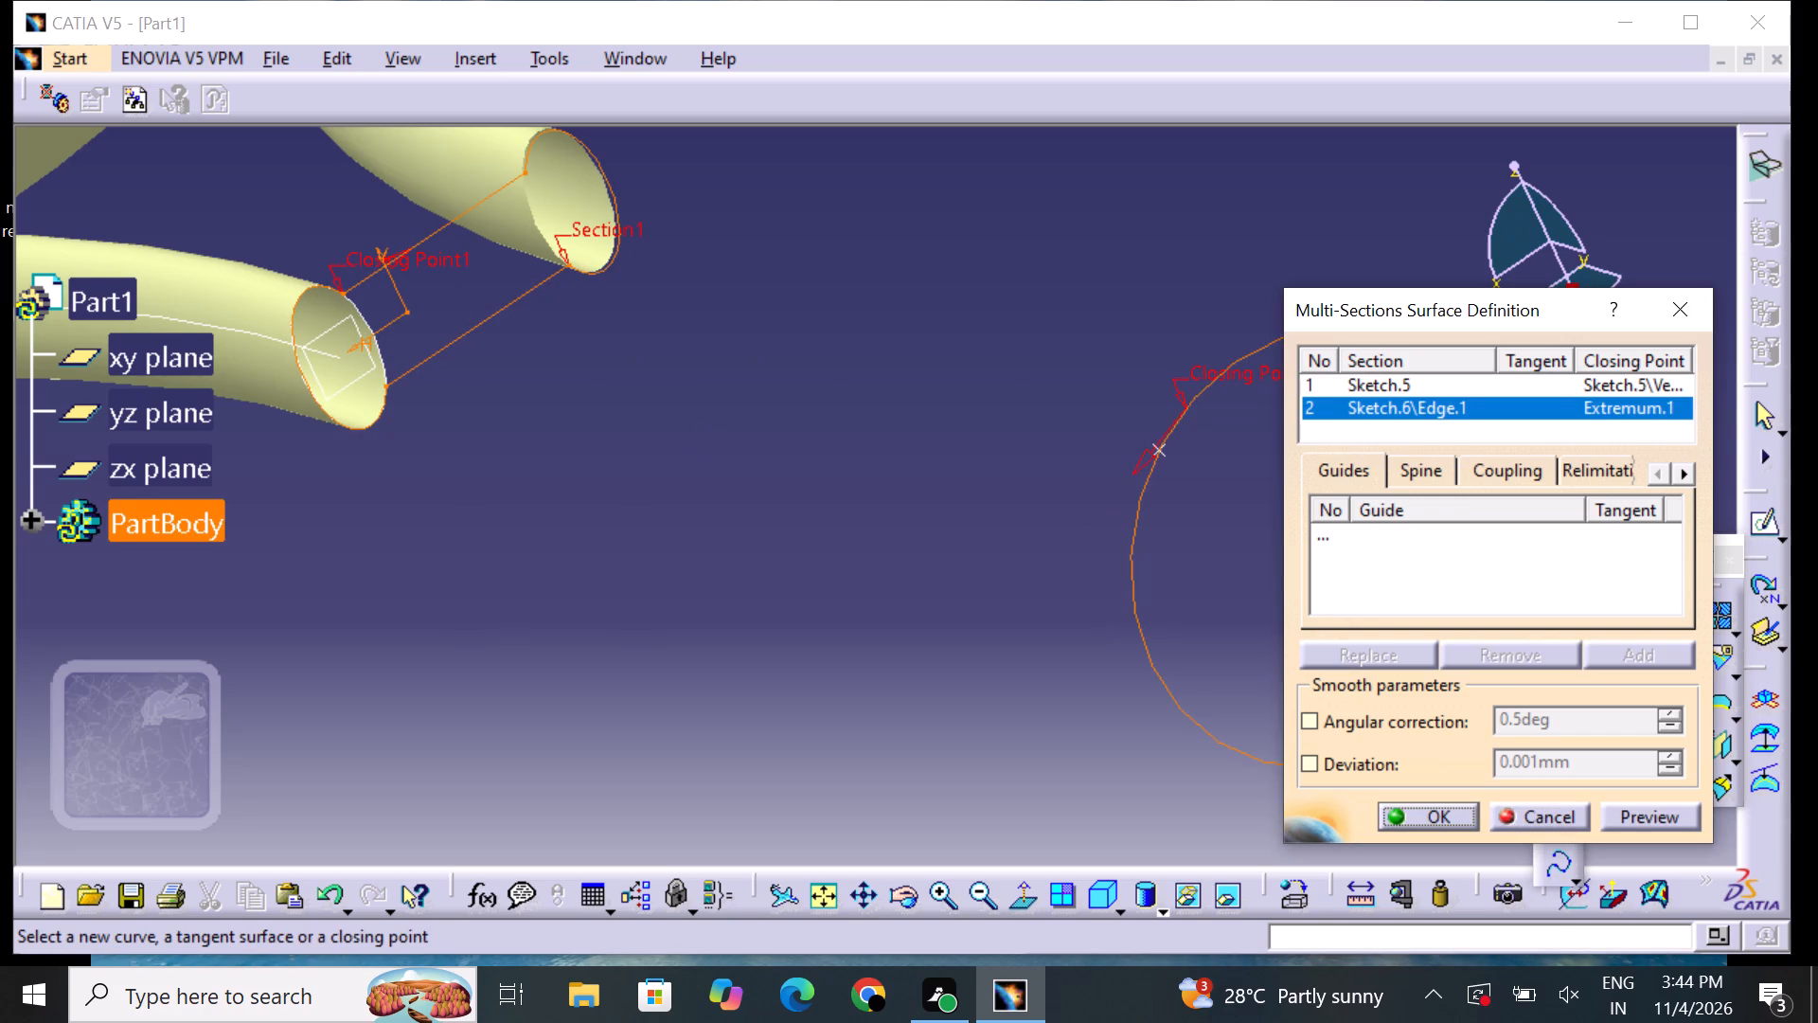
Reverse Closing Point2's direction and add the ellipse again as a third section, with its closing point at the upper-left quadrant point.
{"action": "left_click", "coordinate": [1650, 349]}
{"action": "left_click", "coordinate": [1649, 362]}
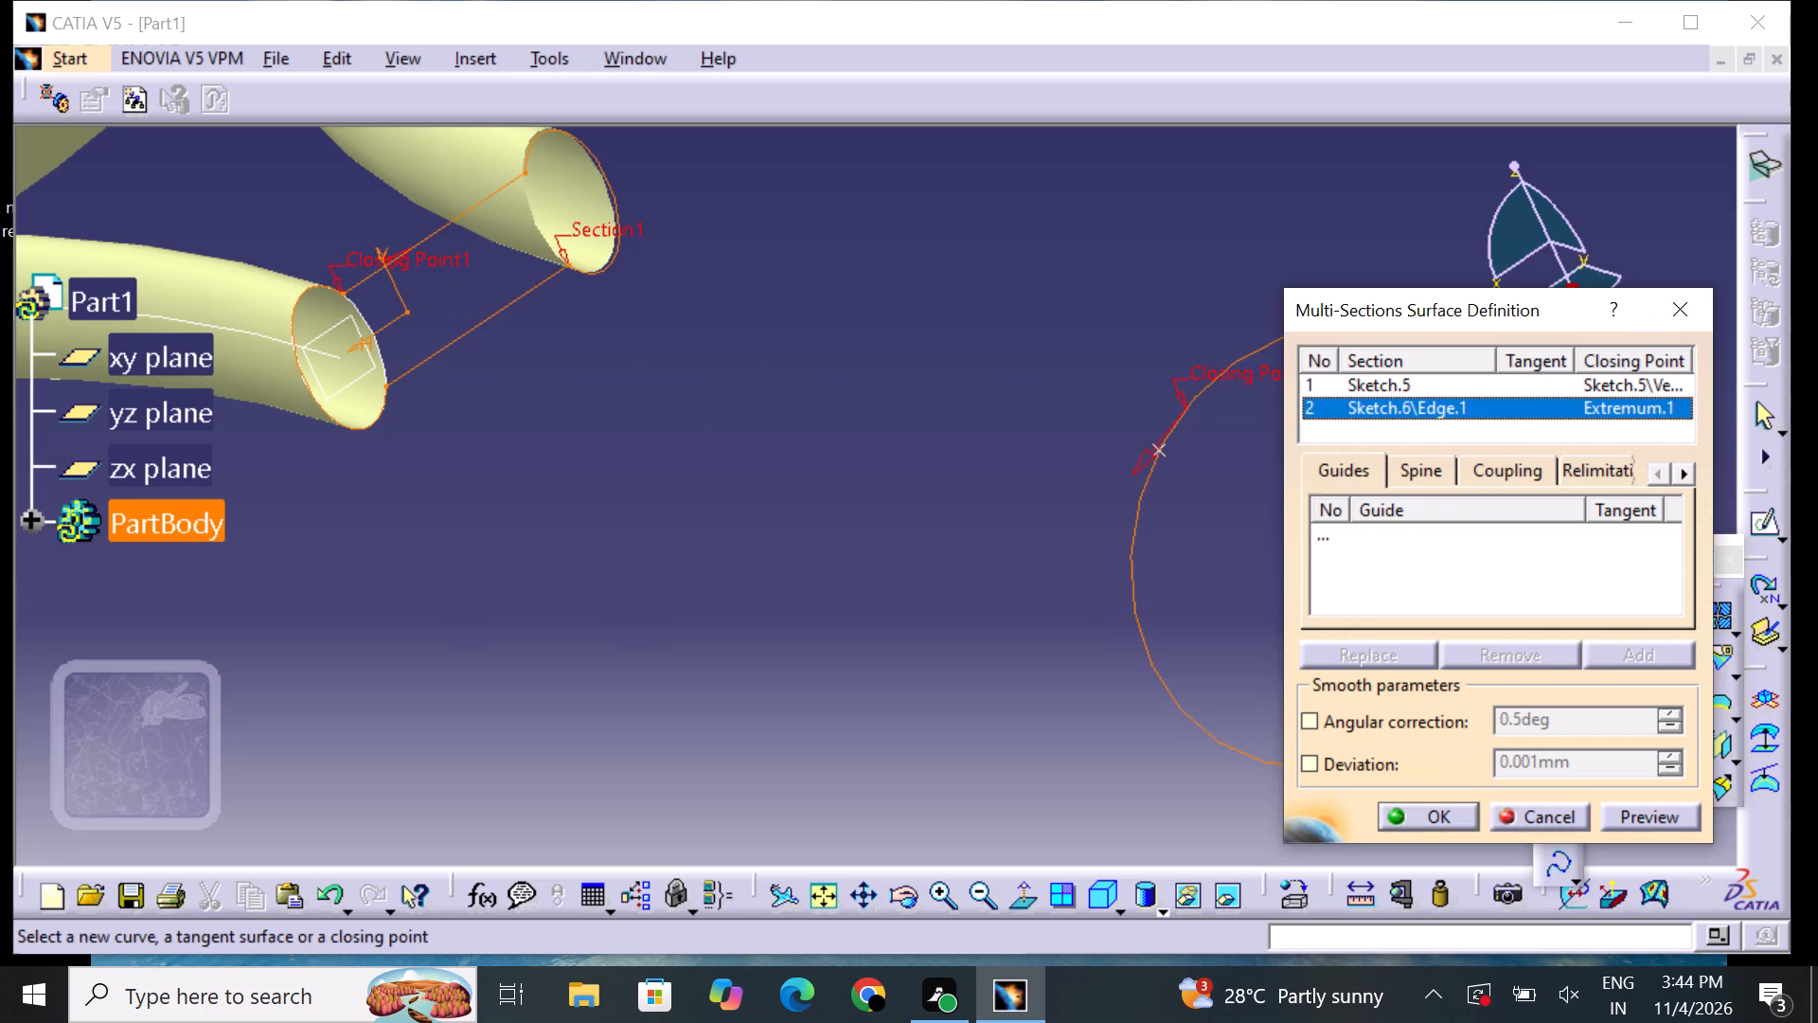
{"action": "left_click", "coordinate": [1150, 452]}
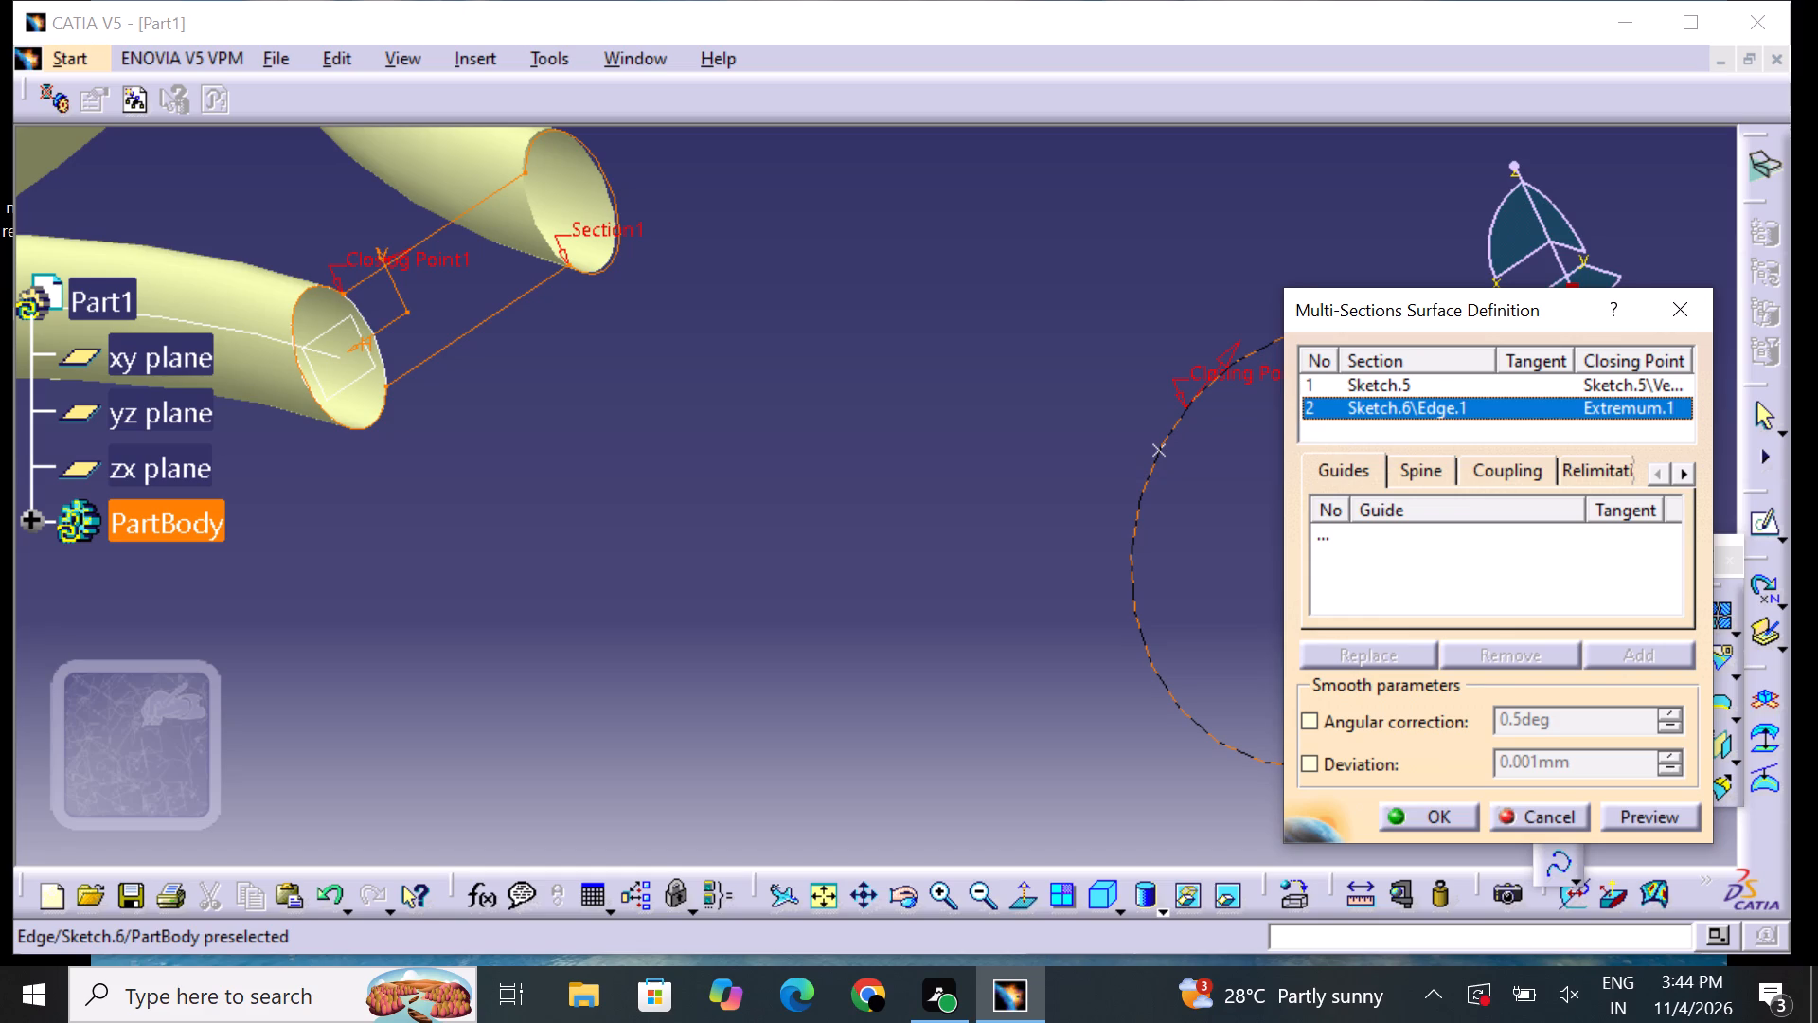
{"action": "left_click_drag", "start_coordinate": [1188, 393], "coordinate": [1175, 440]}
{"action": "left_click", "coordinate": [1161, 451]}
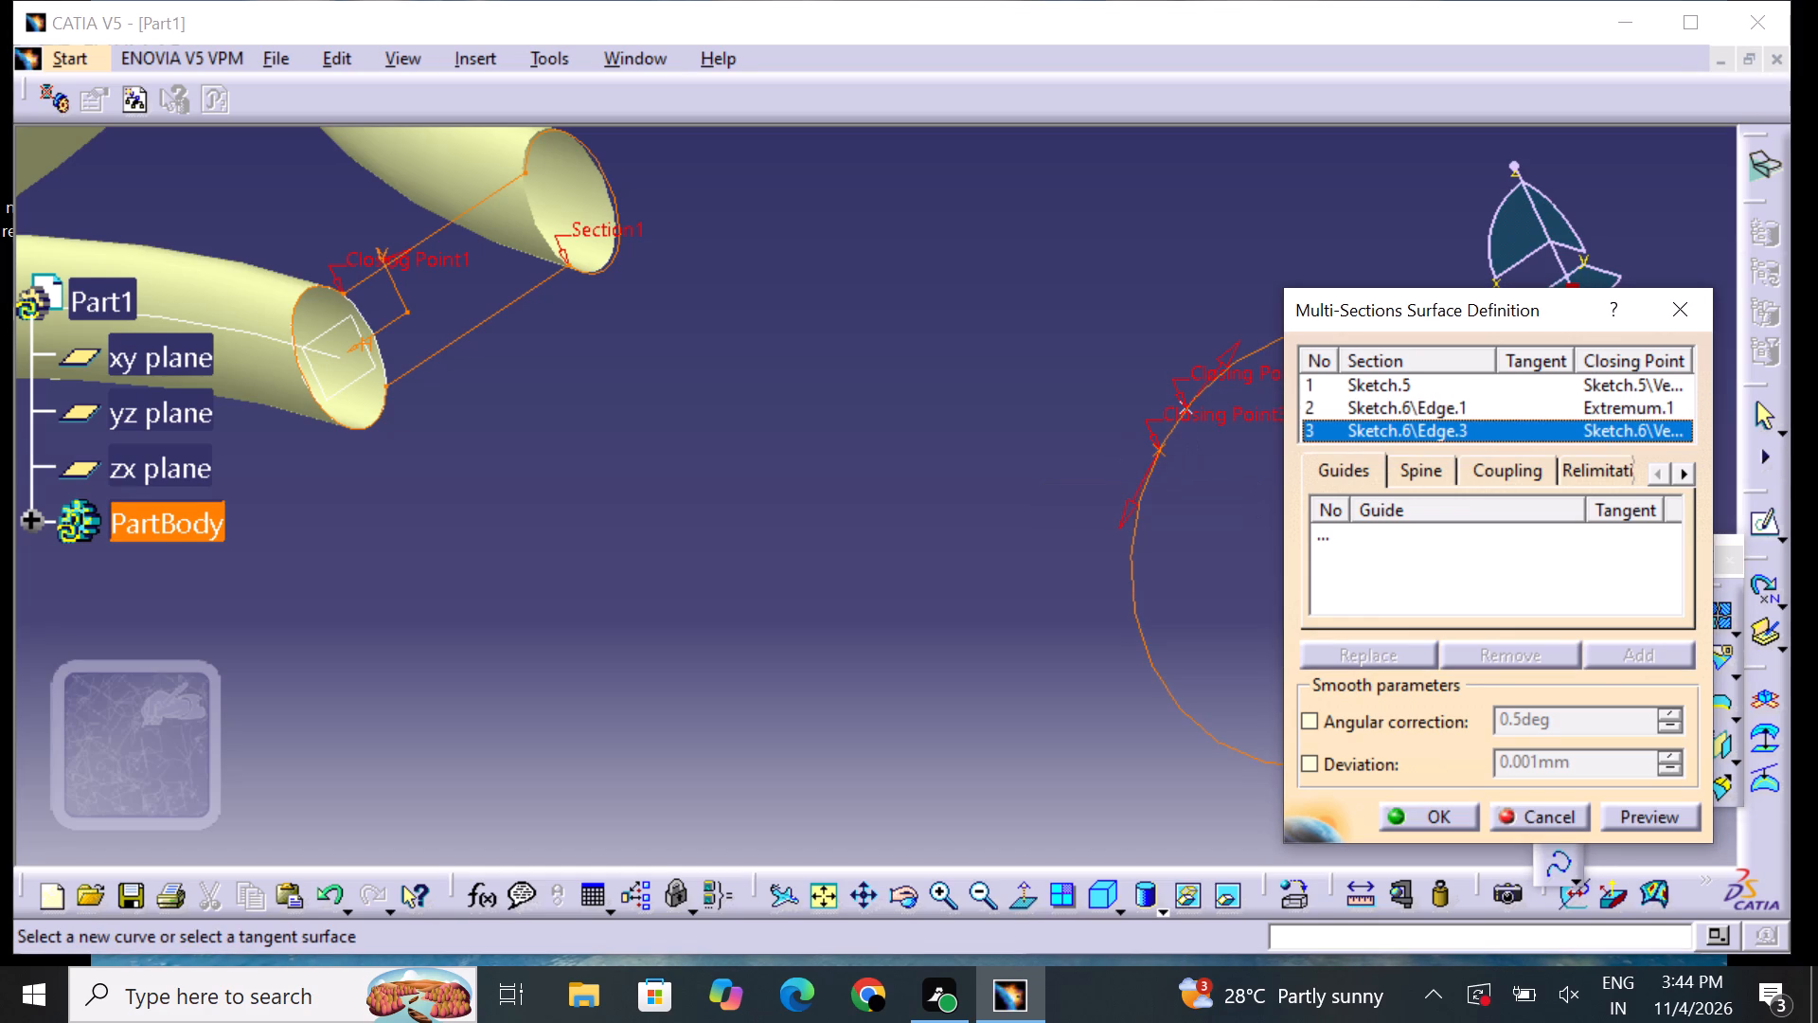
{"action": "left_click", "coordinate": [1645, 372]}
Add a first coupling from the upper-right vertex of the Sketch.5 profile to the ellipse's upper-right quadrant point.
{"action": "left_click", "coordinate": [1520, 477]}
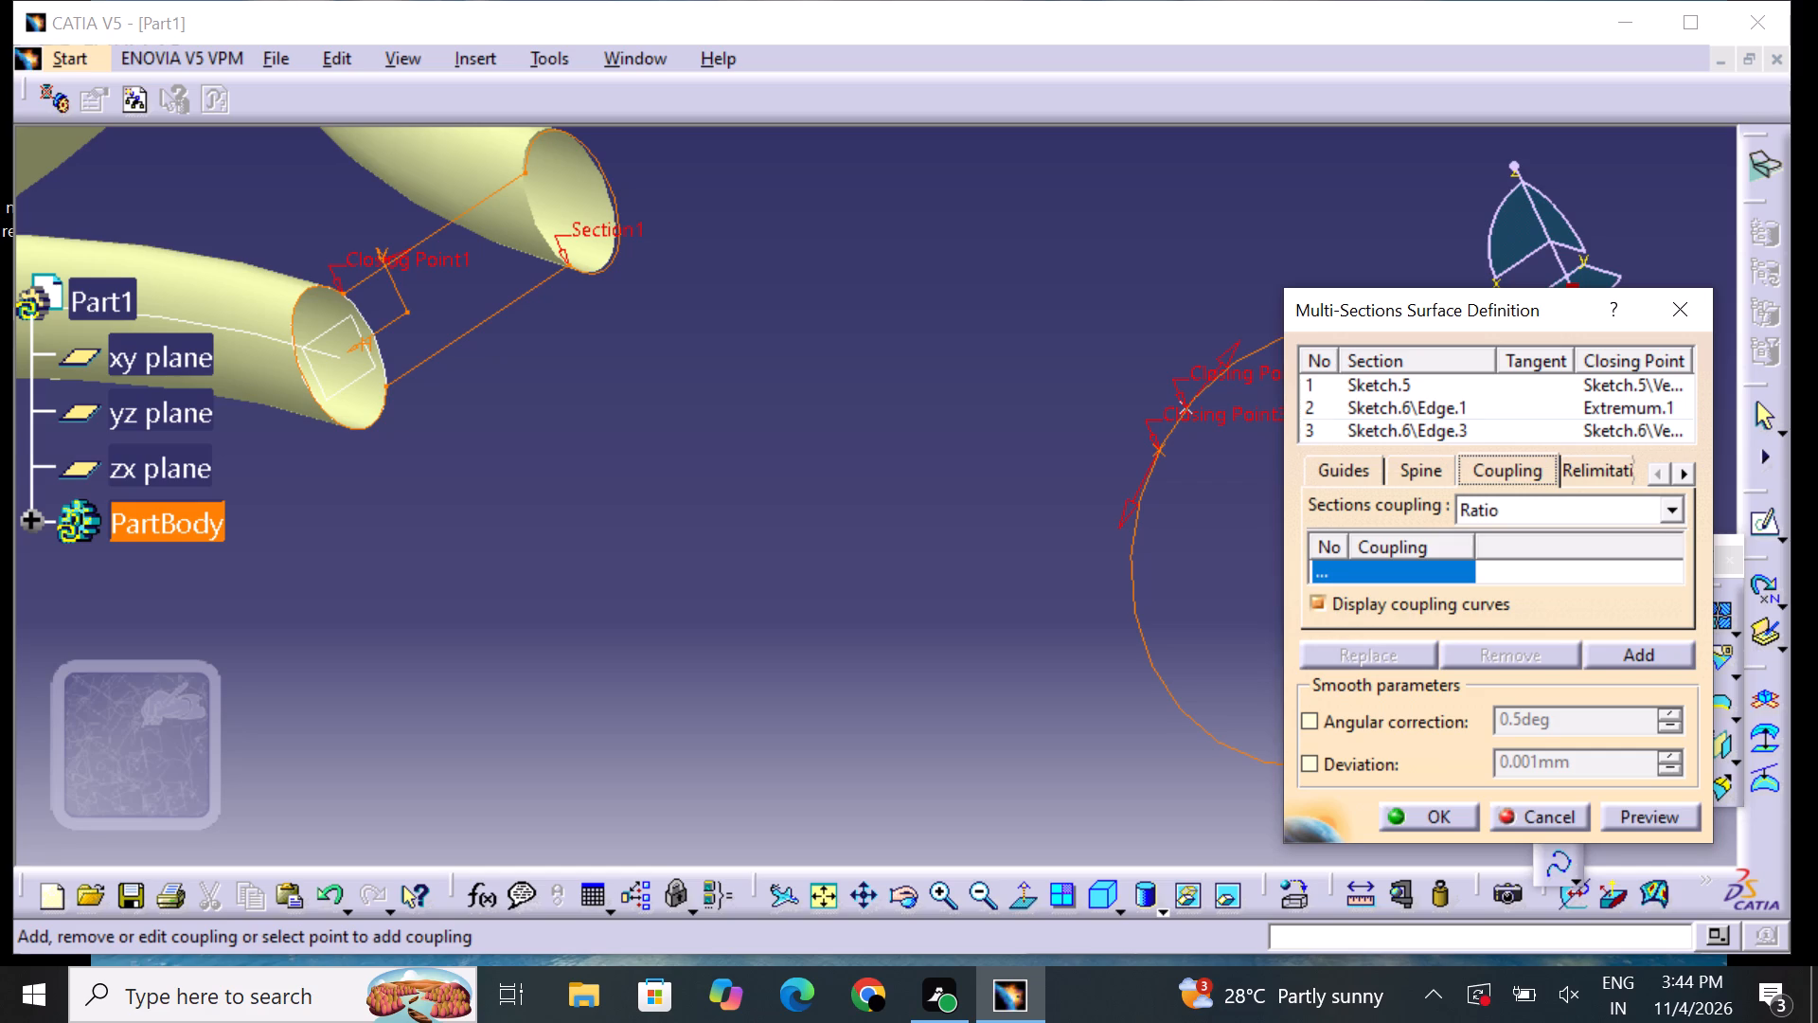
{"action": "left_click", "coordinate": [581, 269]}
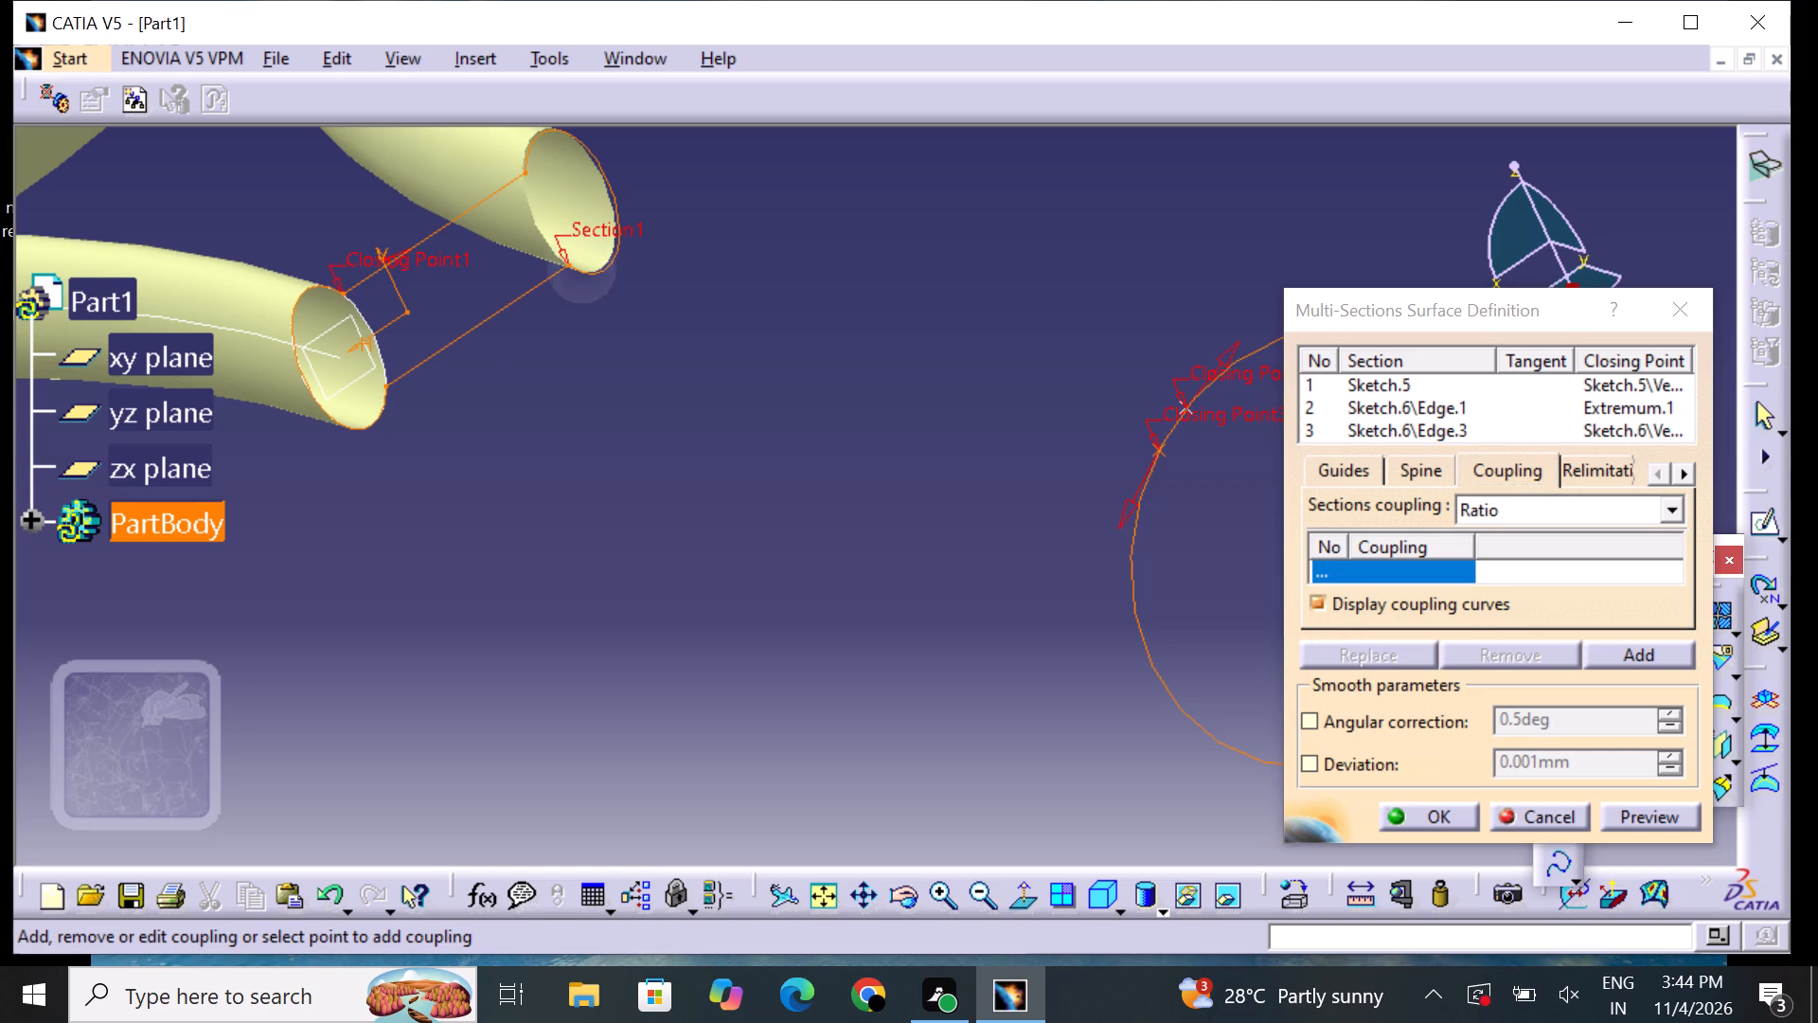
{"action": "left_click_drag", "start_coordinate": [815, 577], "coordinate": [477, 521]}
{"action": "left_click", "coordinate": [527, 171]}
{"action": "middle_click_drag", "start_coordinate": [866, 366], "coordinate": [493, 308]}
{"action": "left_click", "coordinate": [965, 269]}
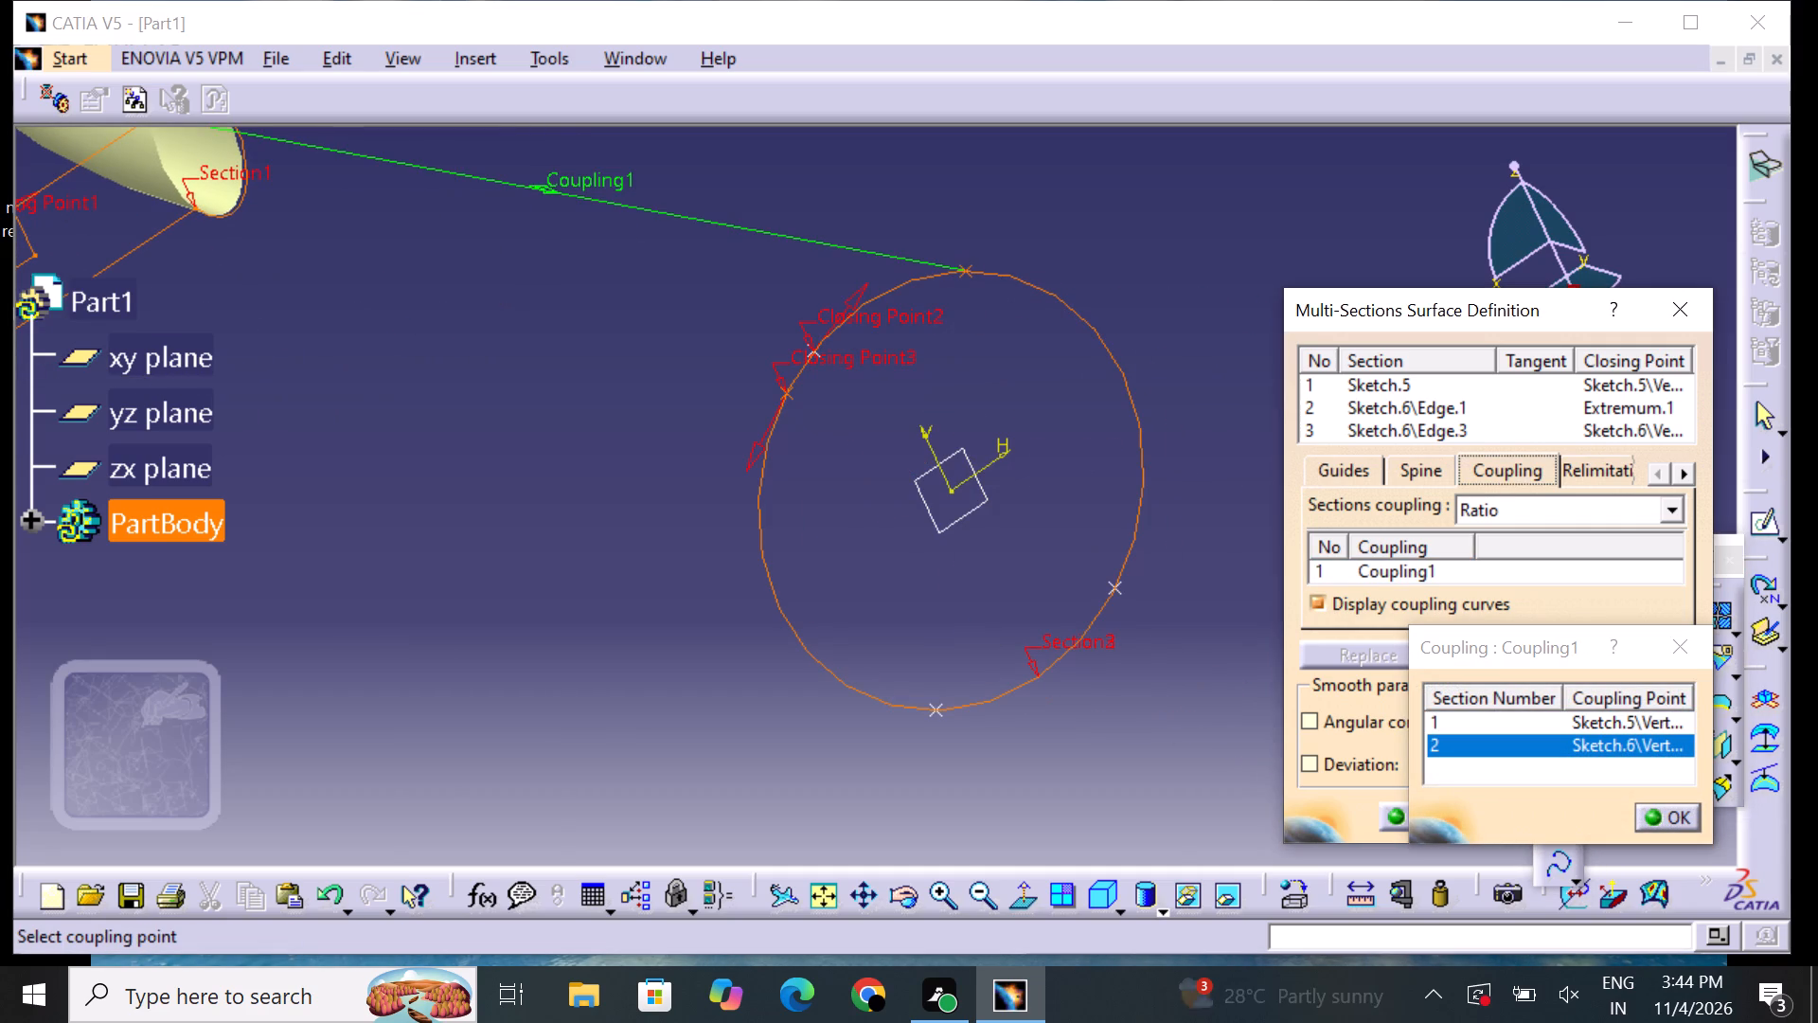
{"action": "middle_click_drag", "start_coordinate": [960, 496], "coordinate": [1151, 479]}
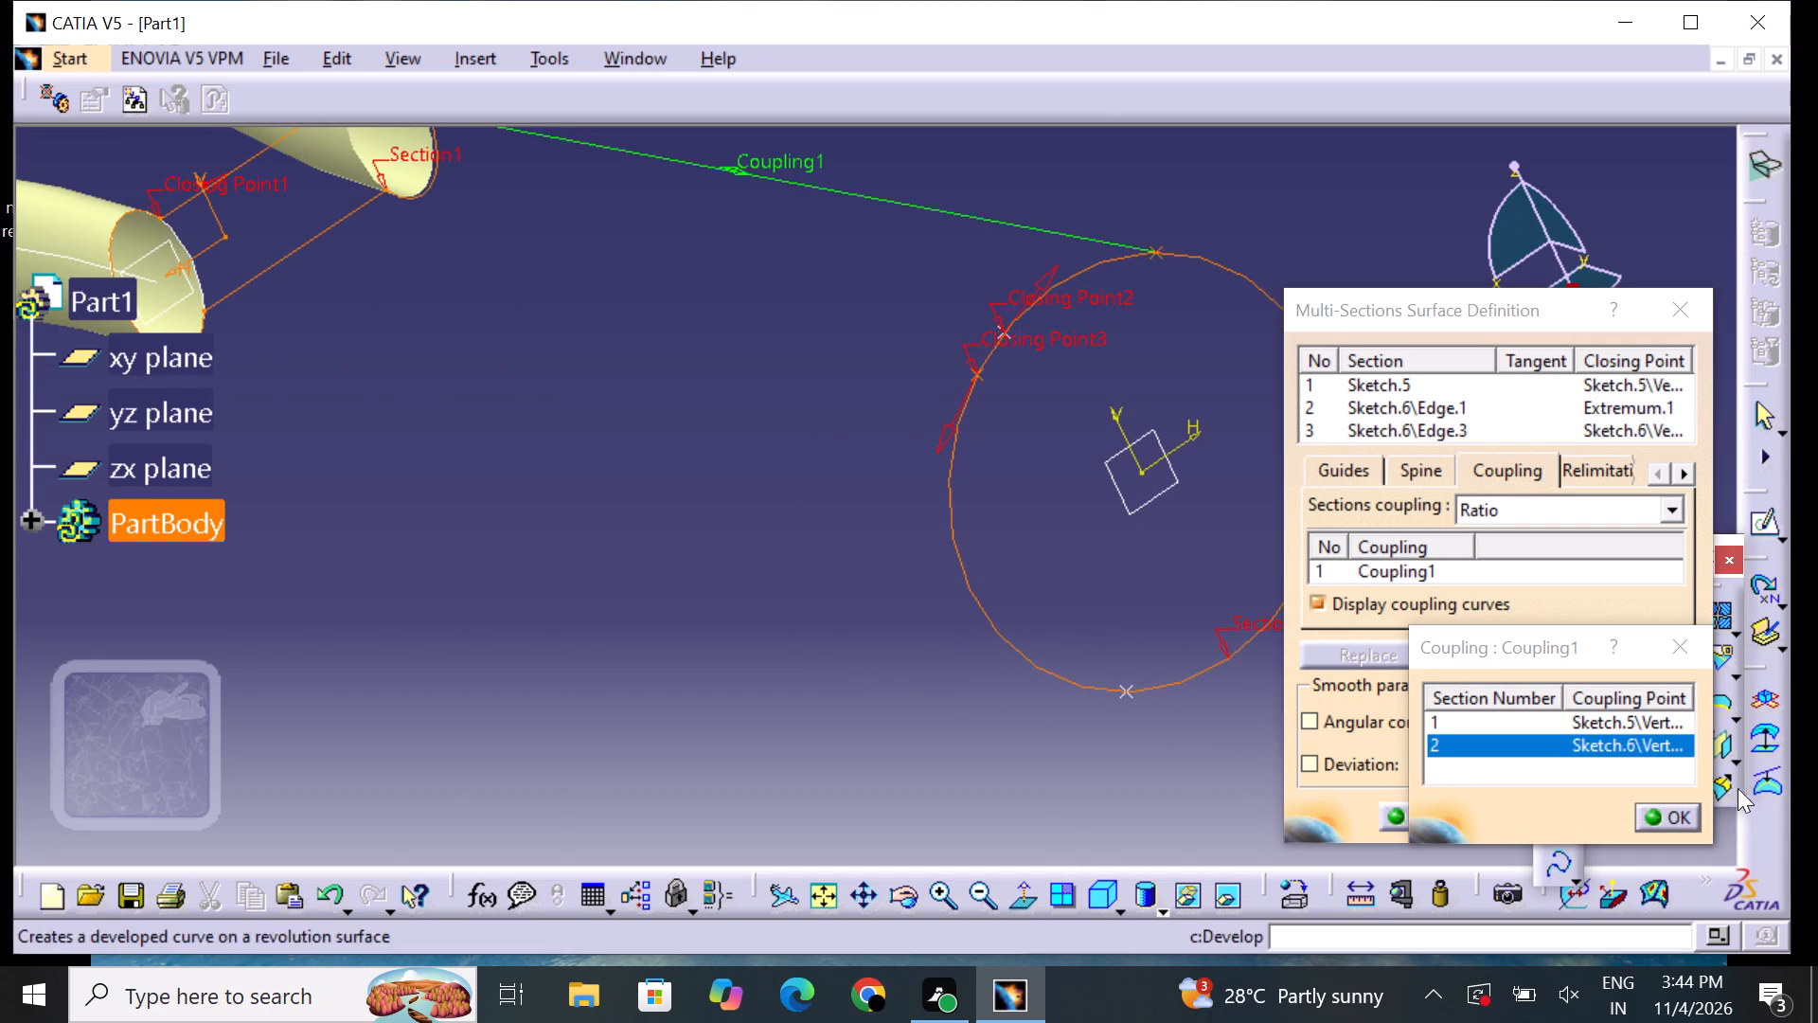
{"action": "middle_click_drag", "start_coordinate": [744, 400], "coordinate": [817, 483]}
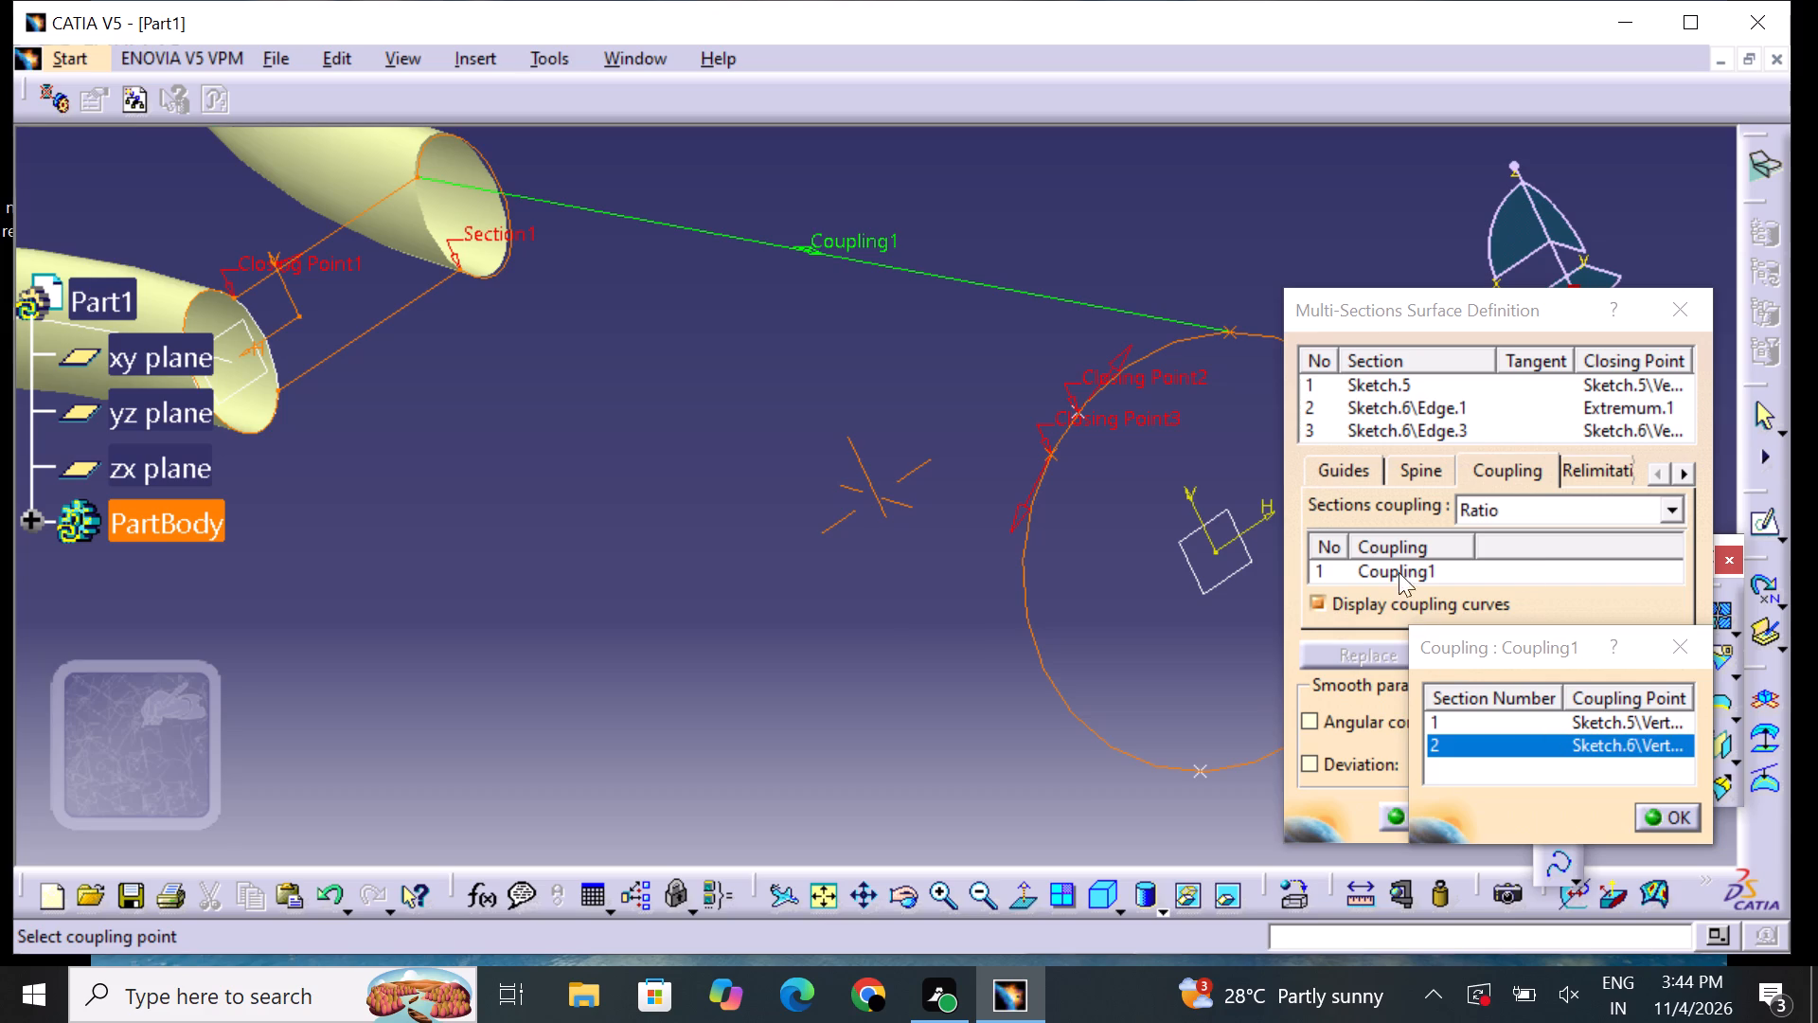
{"action": "left_click", "coordinate": [1518, 557]}
{"action": "left_click", "coordinate": [1515, 569]}
{"action": "left_click", "coordinate": [1461, 575]}
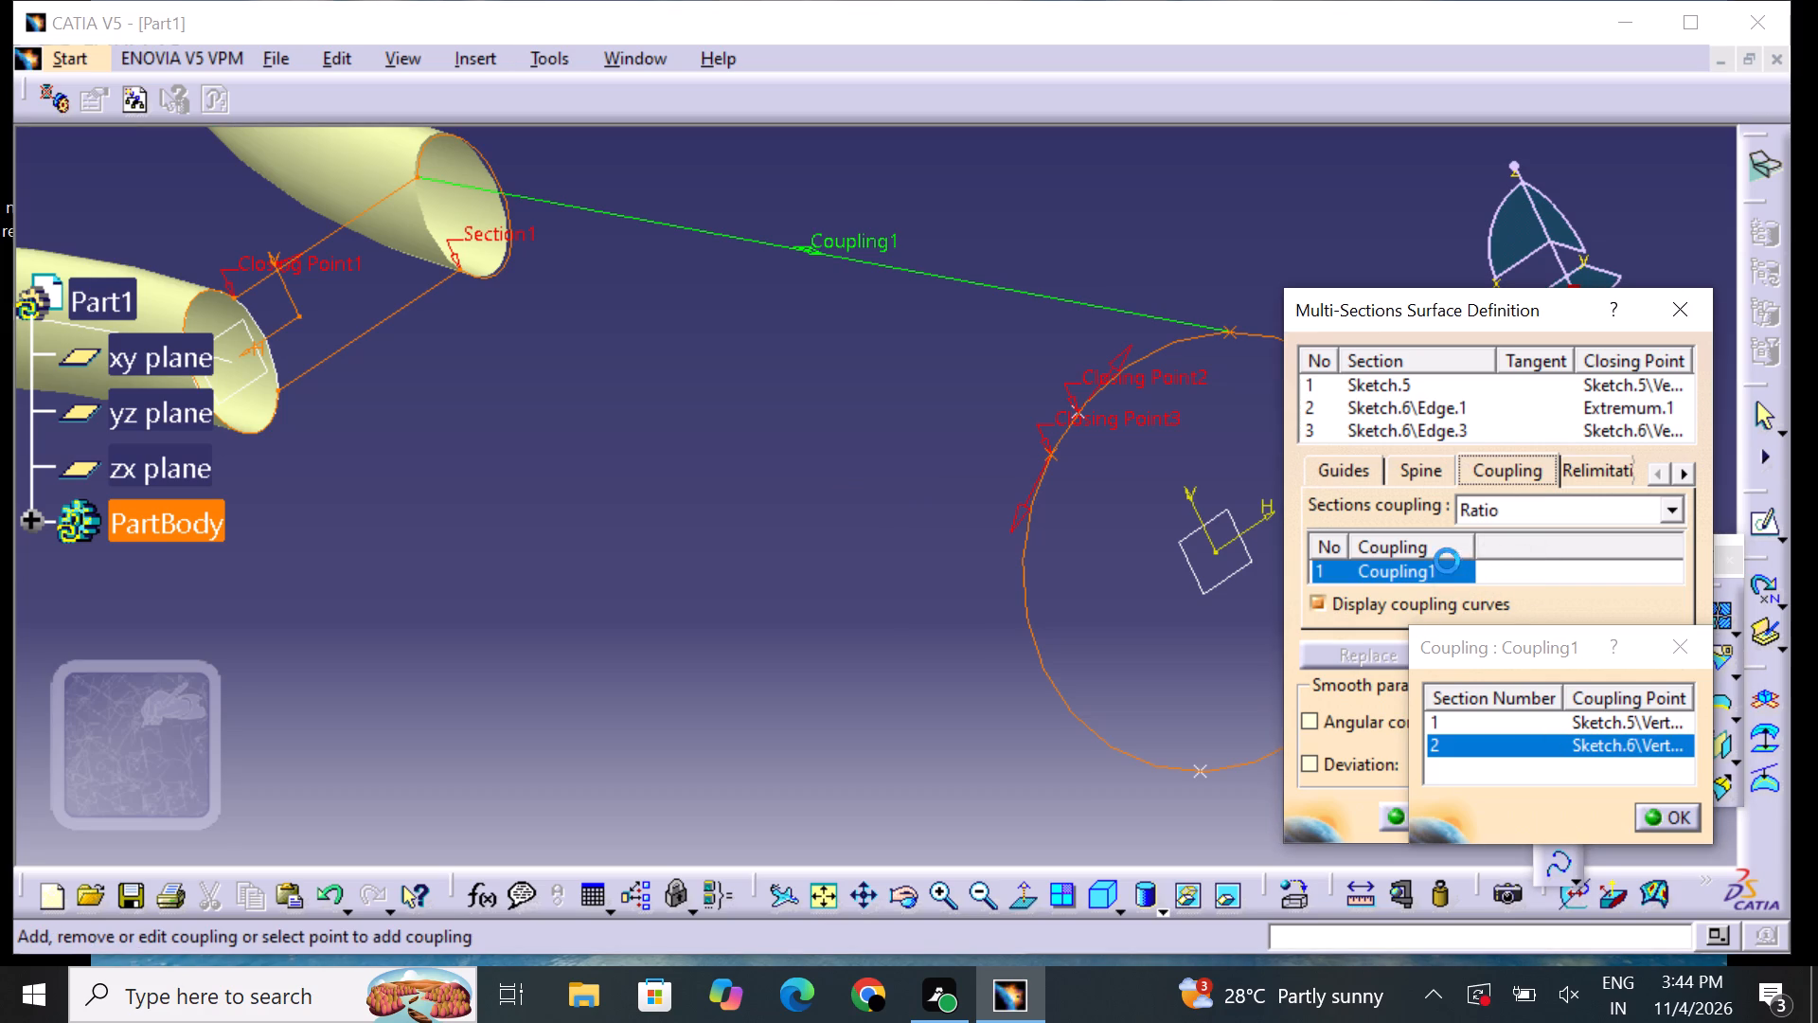
{"action": "left_click", "coordinate": [1682, 652]}
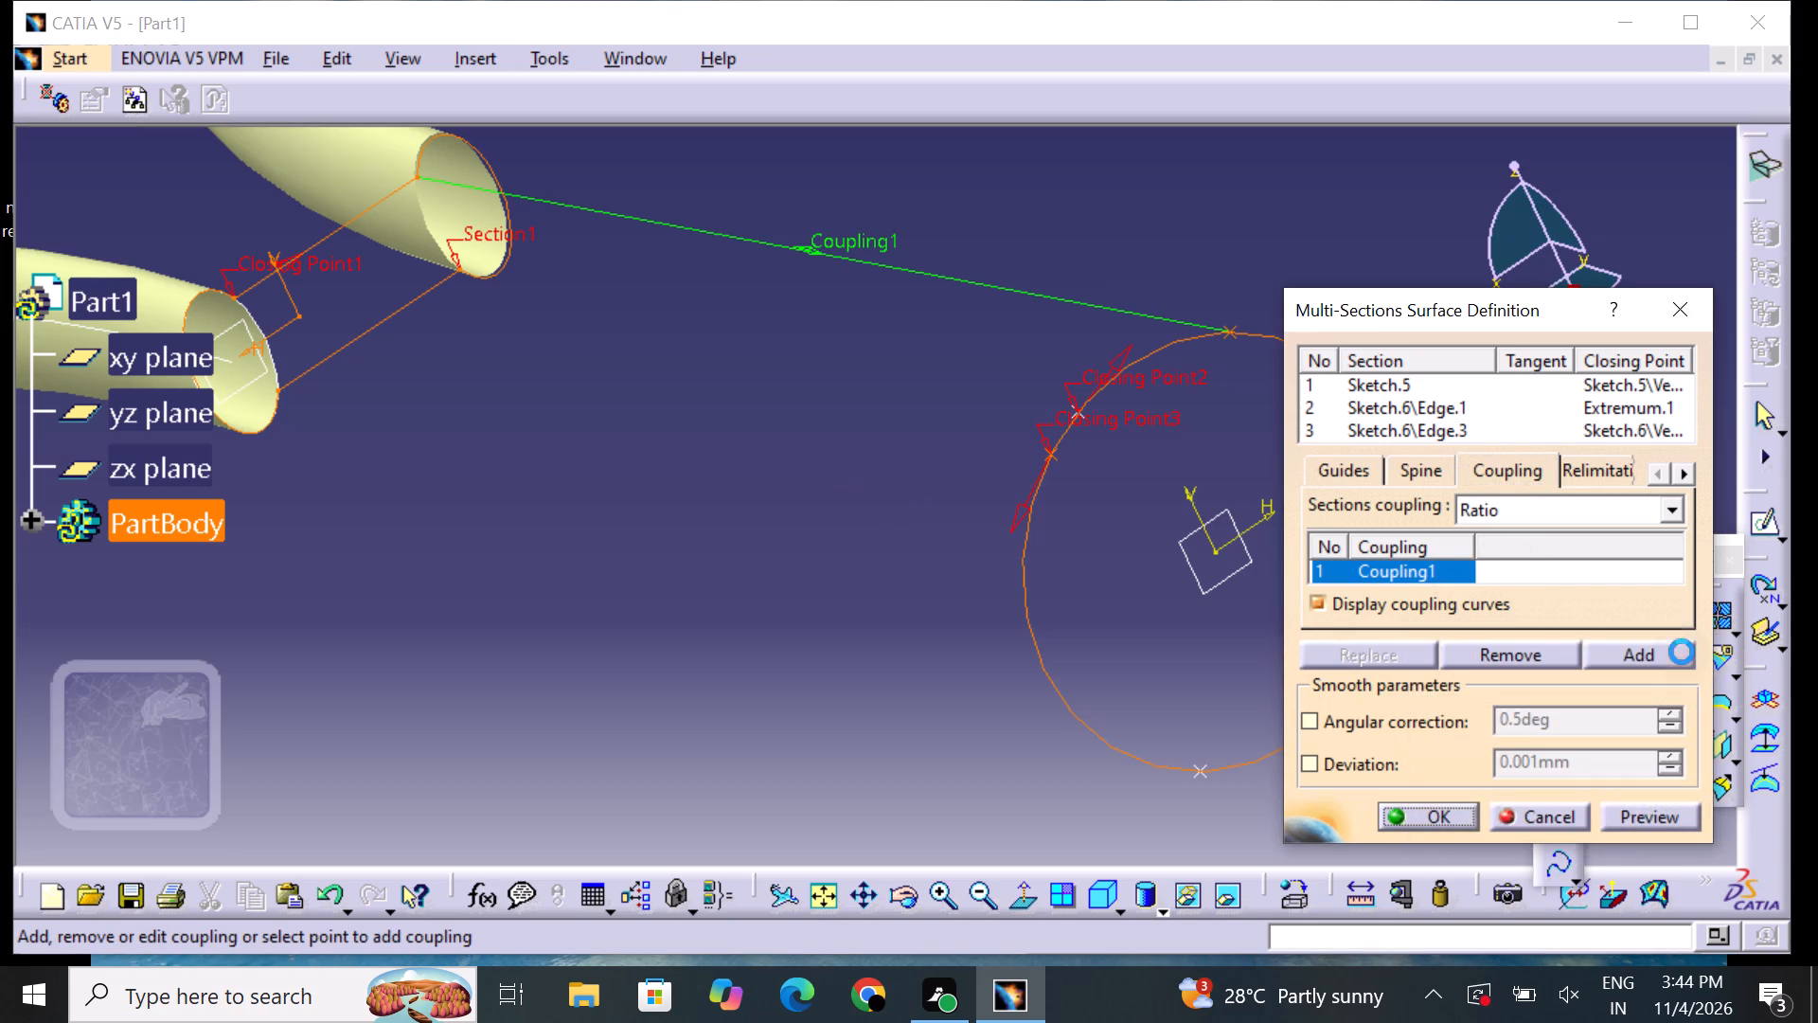
Add a second coupling from the lower-right vertex of the Sketch.5 profile to the ellipse's lower-right quadrant point.
{"action": "left_click", "coordinate": [1631, 661]}
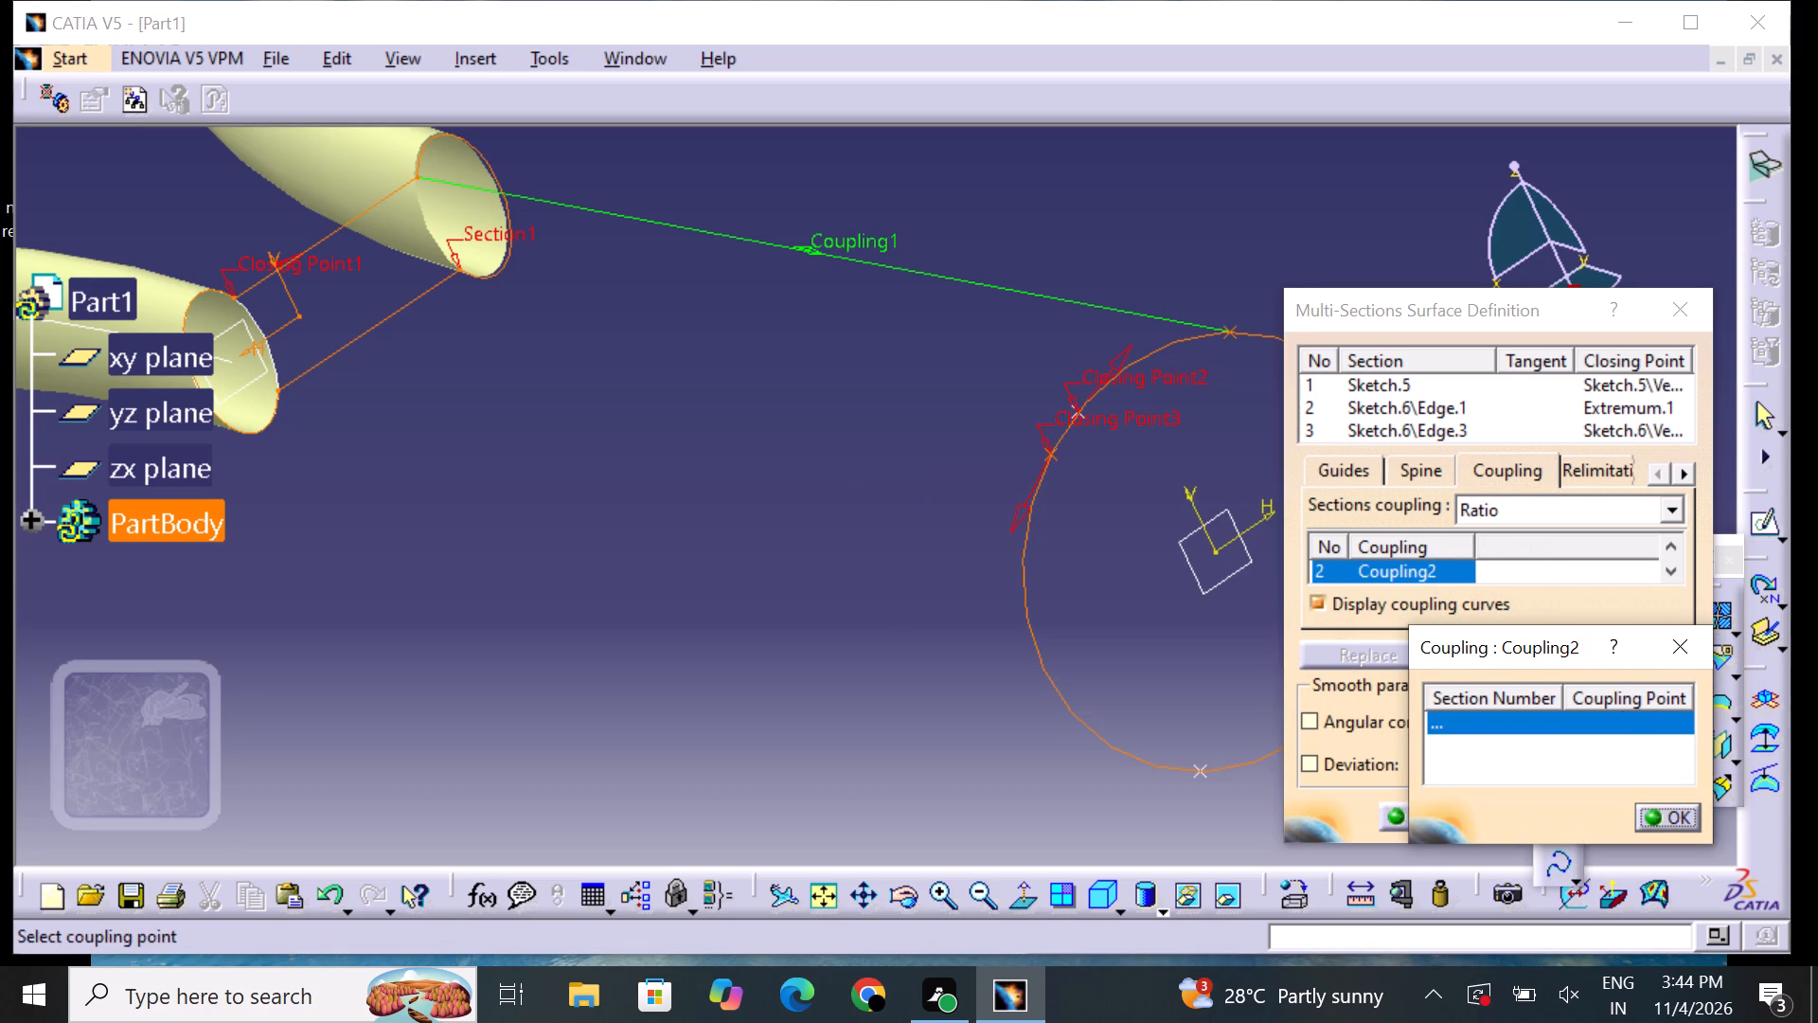
{"action": "left_click", "coordinate": [456, 271]}
{"action": "middle_click_drag", "start_coordinate": [1036, 512], "coordinate": [973, 508]}
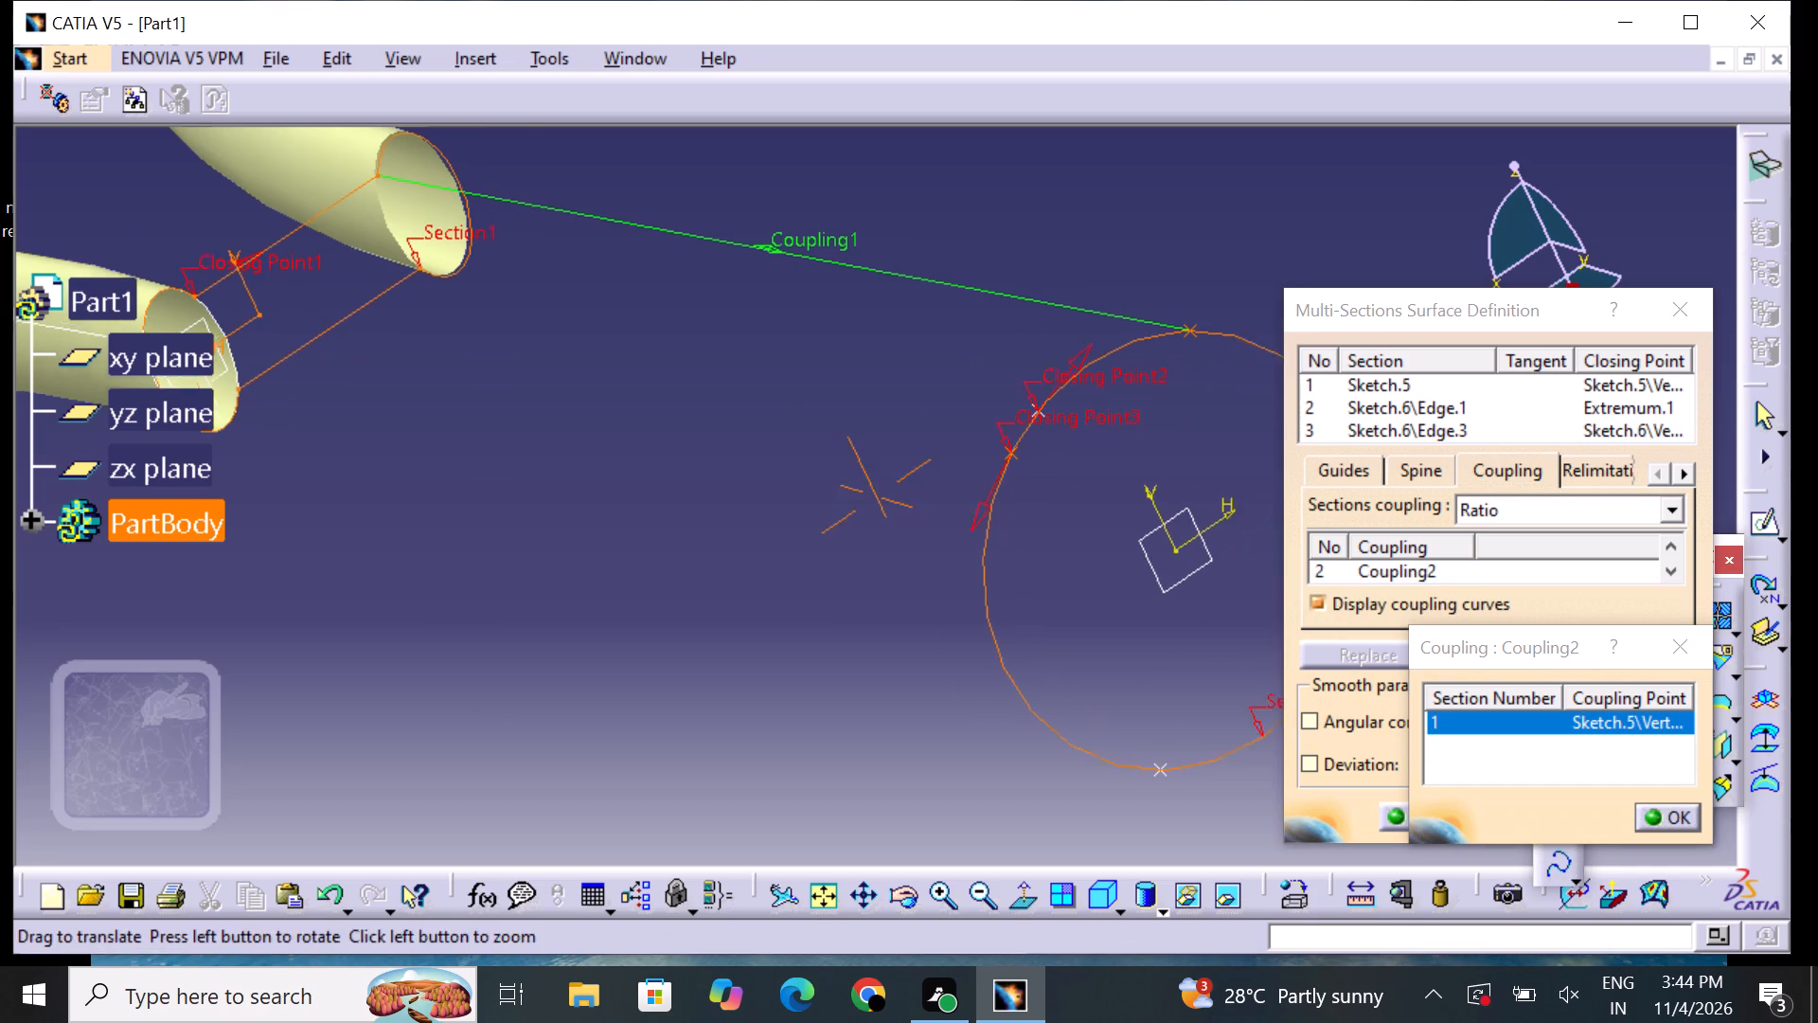
{"action": "middle_click_drag", "start_coordinate": [973, 508], "coordinate": [634, 383]}
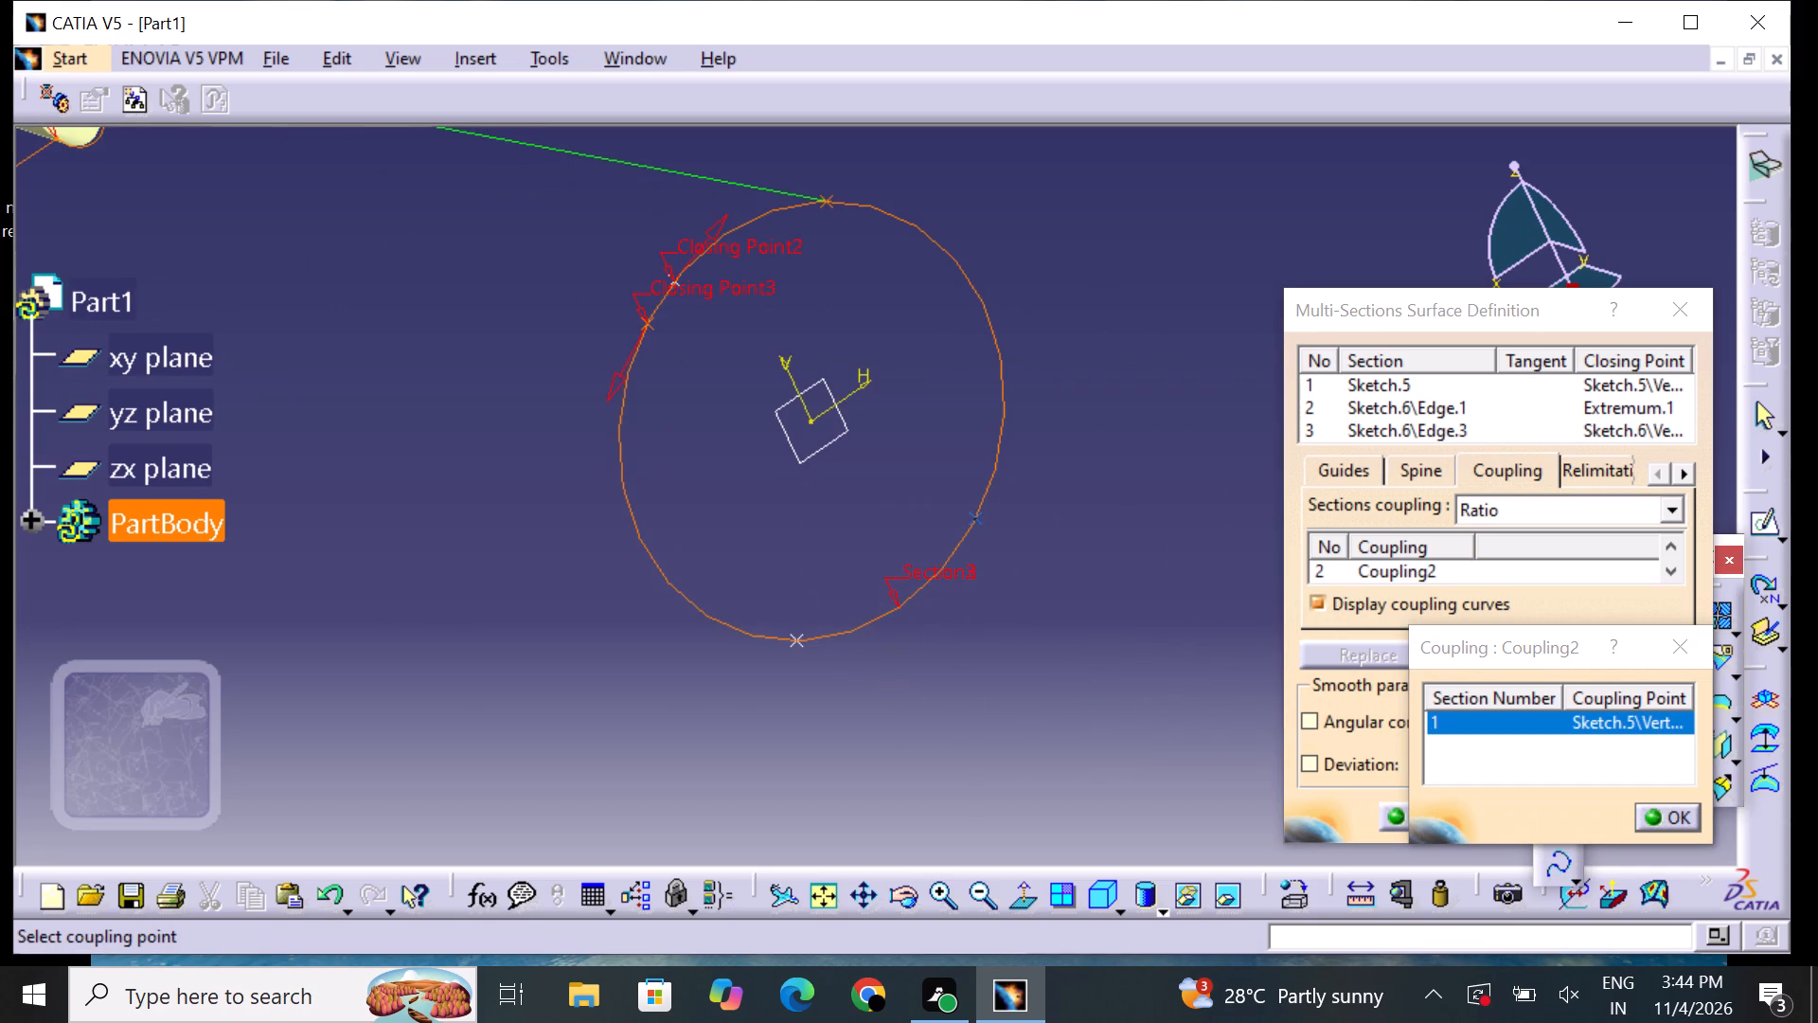
{"action": "left_click", "coordinate": [972, 518]}
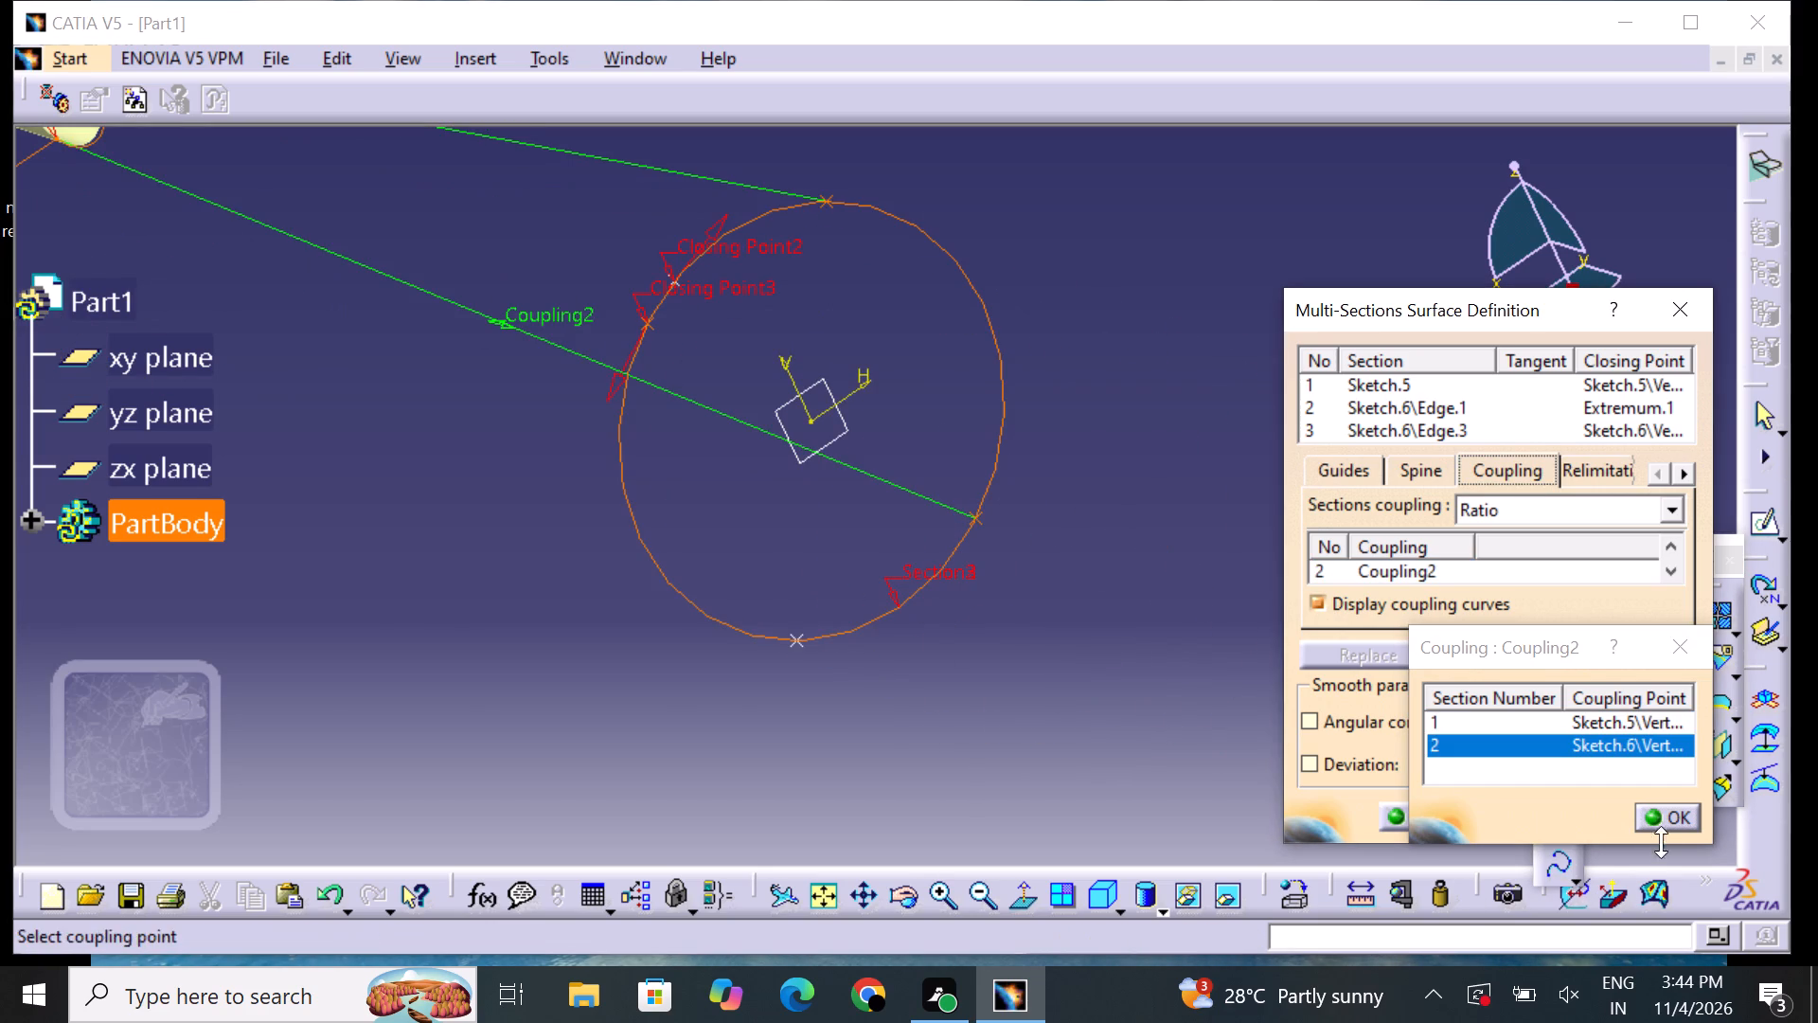
{"action": "left_click", "coordinate": [1669, 821]}
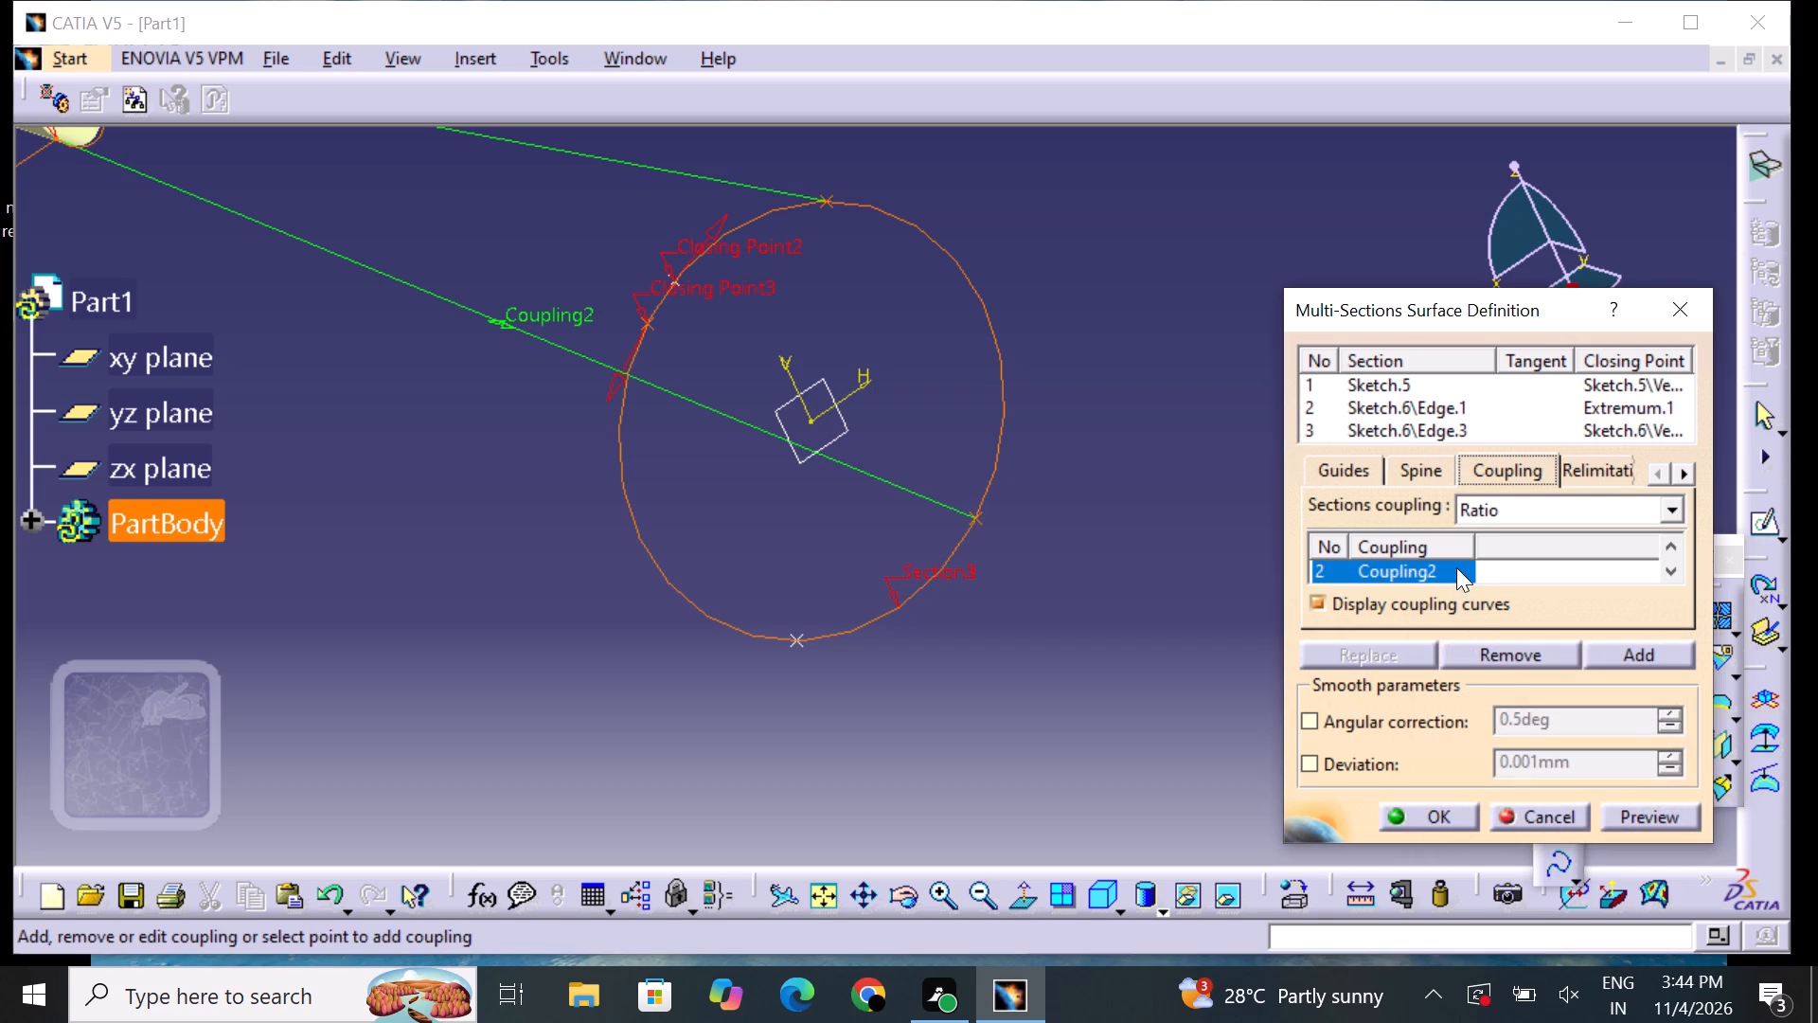
Add a third coupling from the Sketch.5 profile's upper-left vertex, at Closing Point1, to the ellipse's upper-left quadrant point.
{"action": "left_click", "coordinate": [1456, 565]}
{"action": "left_click", "coordinate": [1640, 654]}
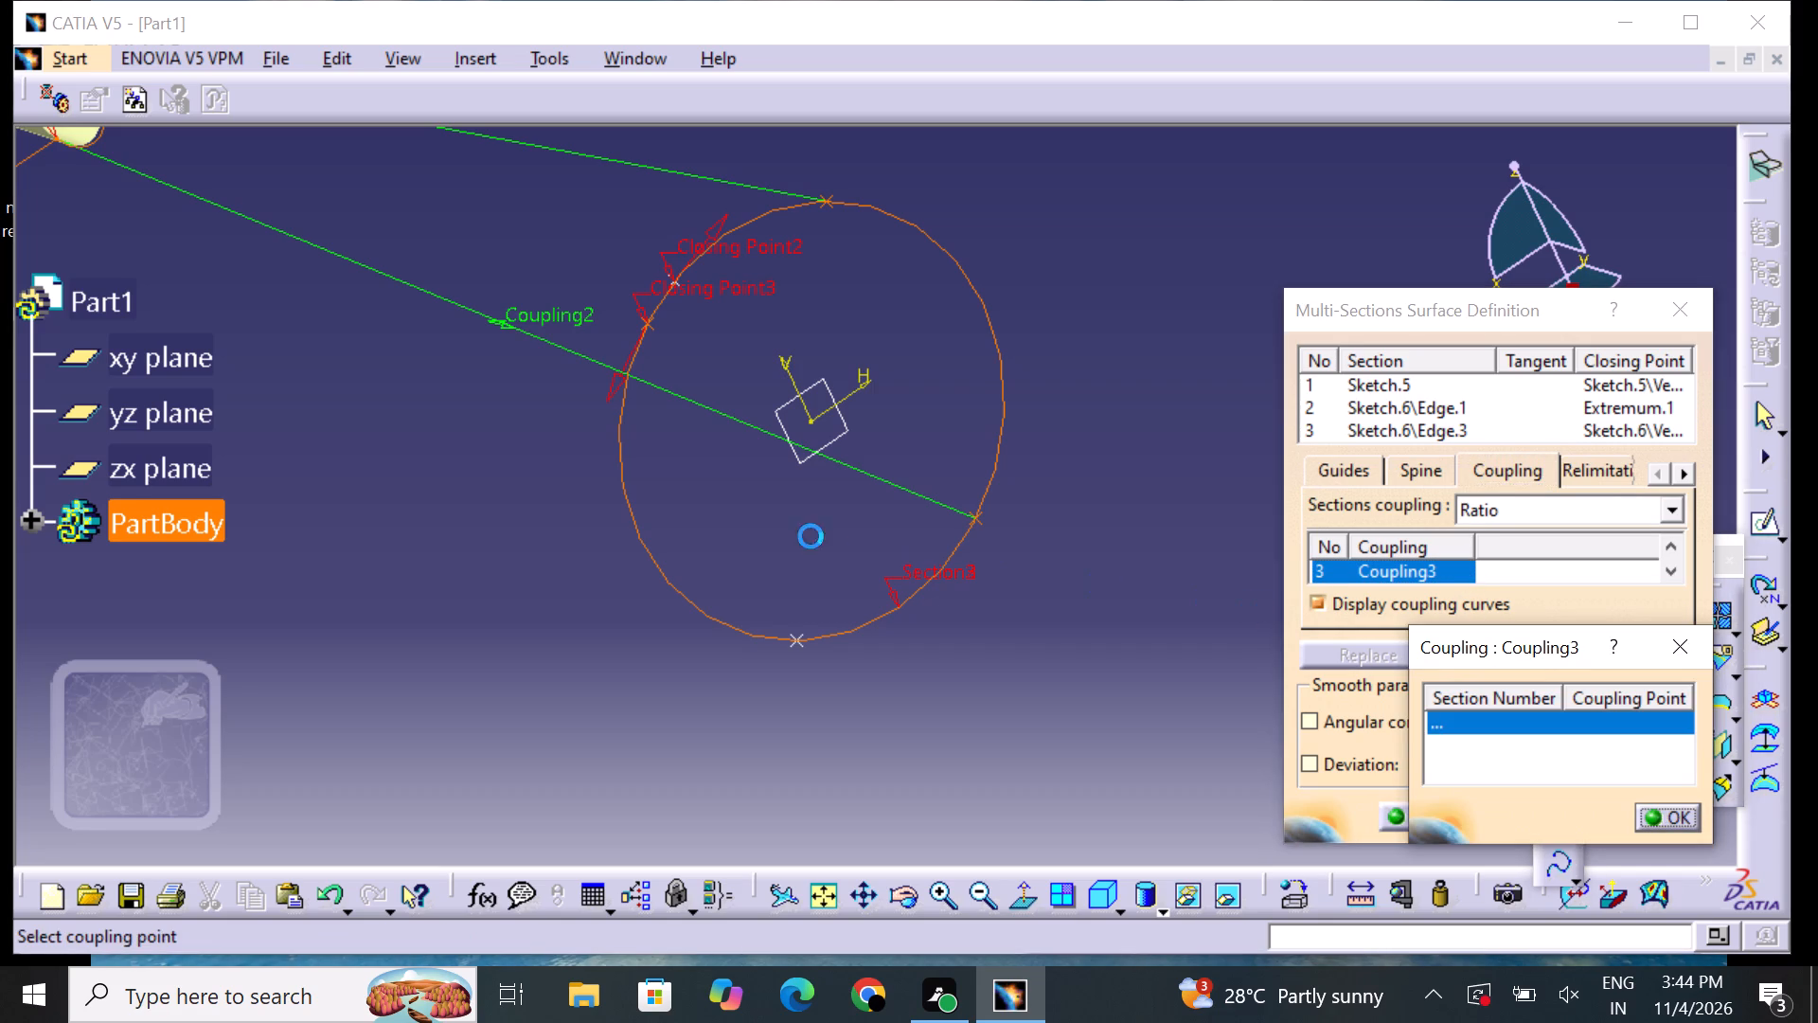
{"action": "middle_click_drag", "start_coordinate": [508, 448], "coordinate": [855, 515]}
{"action": "middle_click_drag", "start_coordinate": [521, 390], "coordinate": [688, 521]}
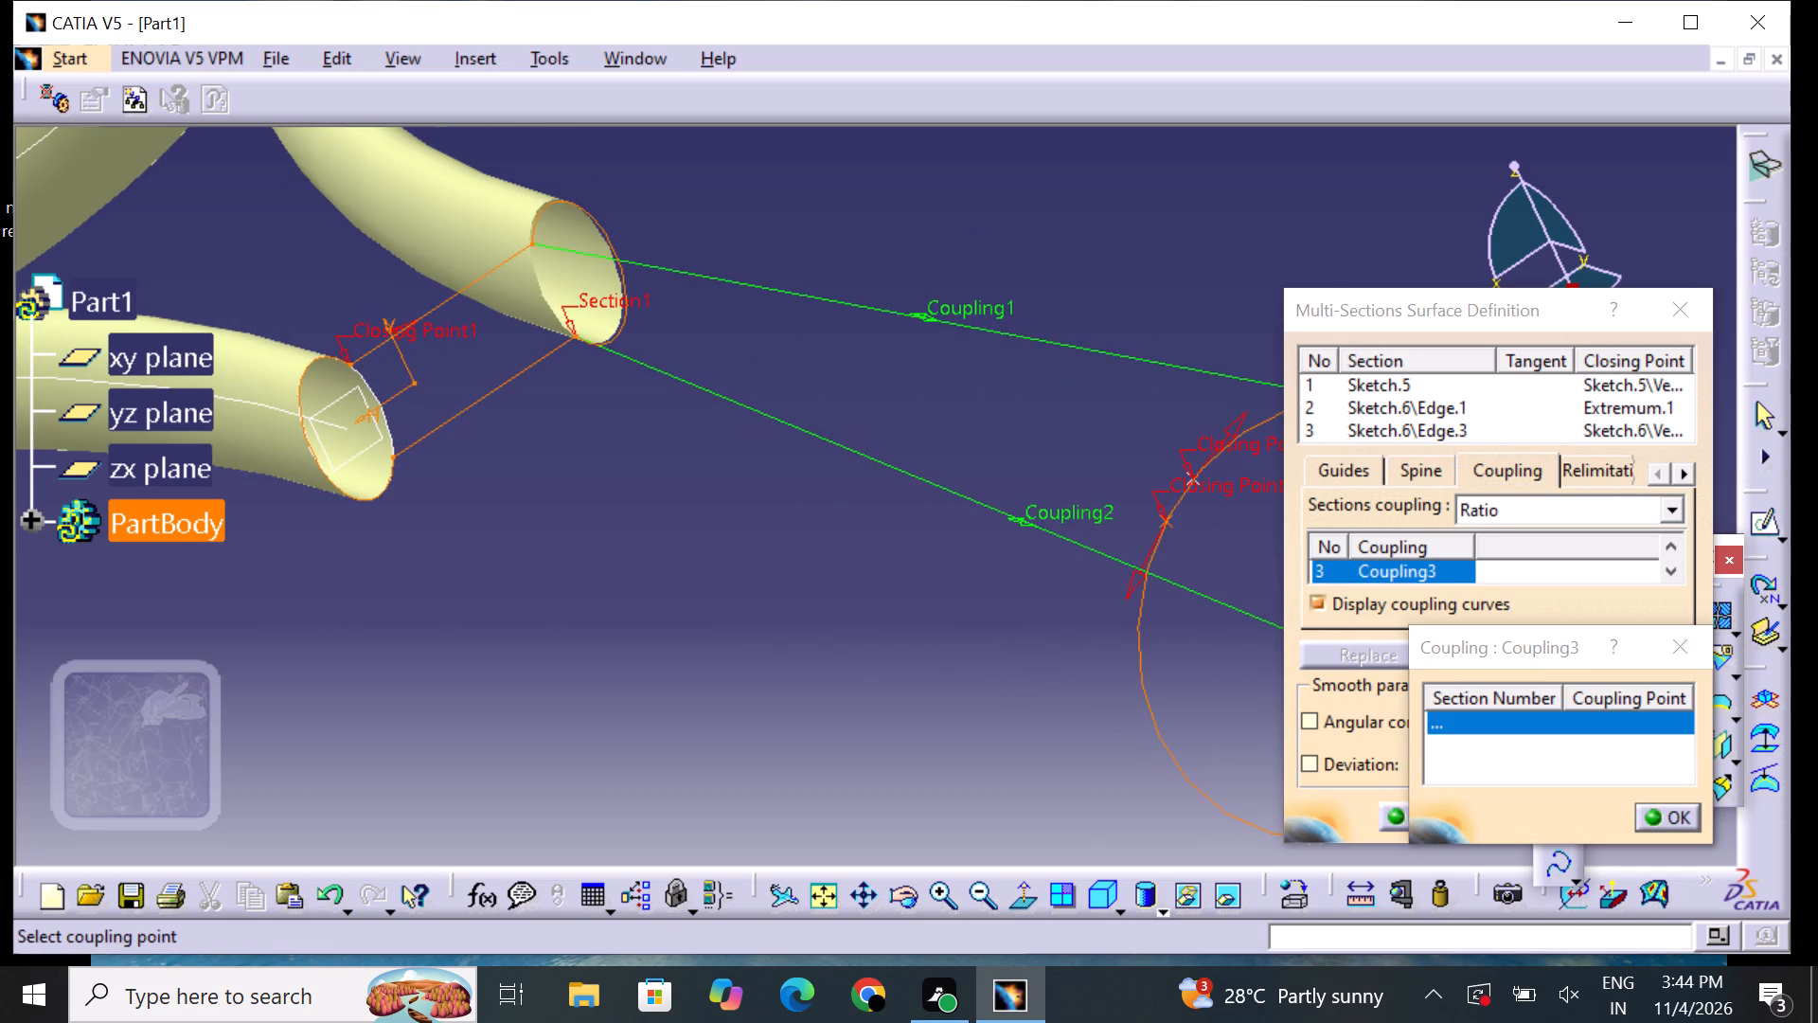
{"action": "left_click", "coordinate": [348, 363]}
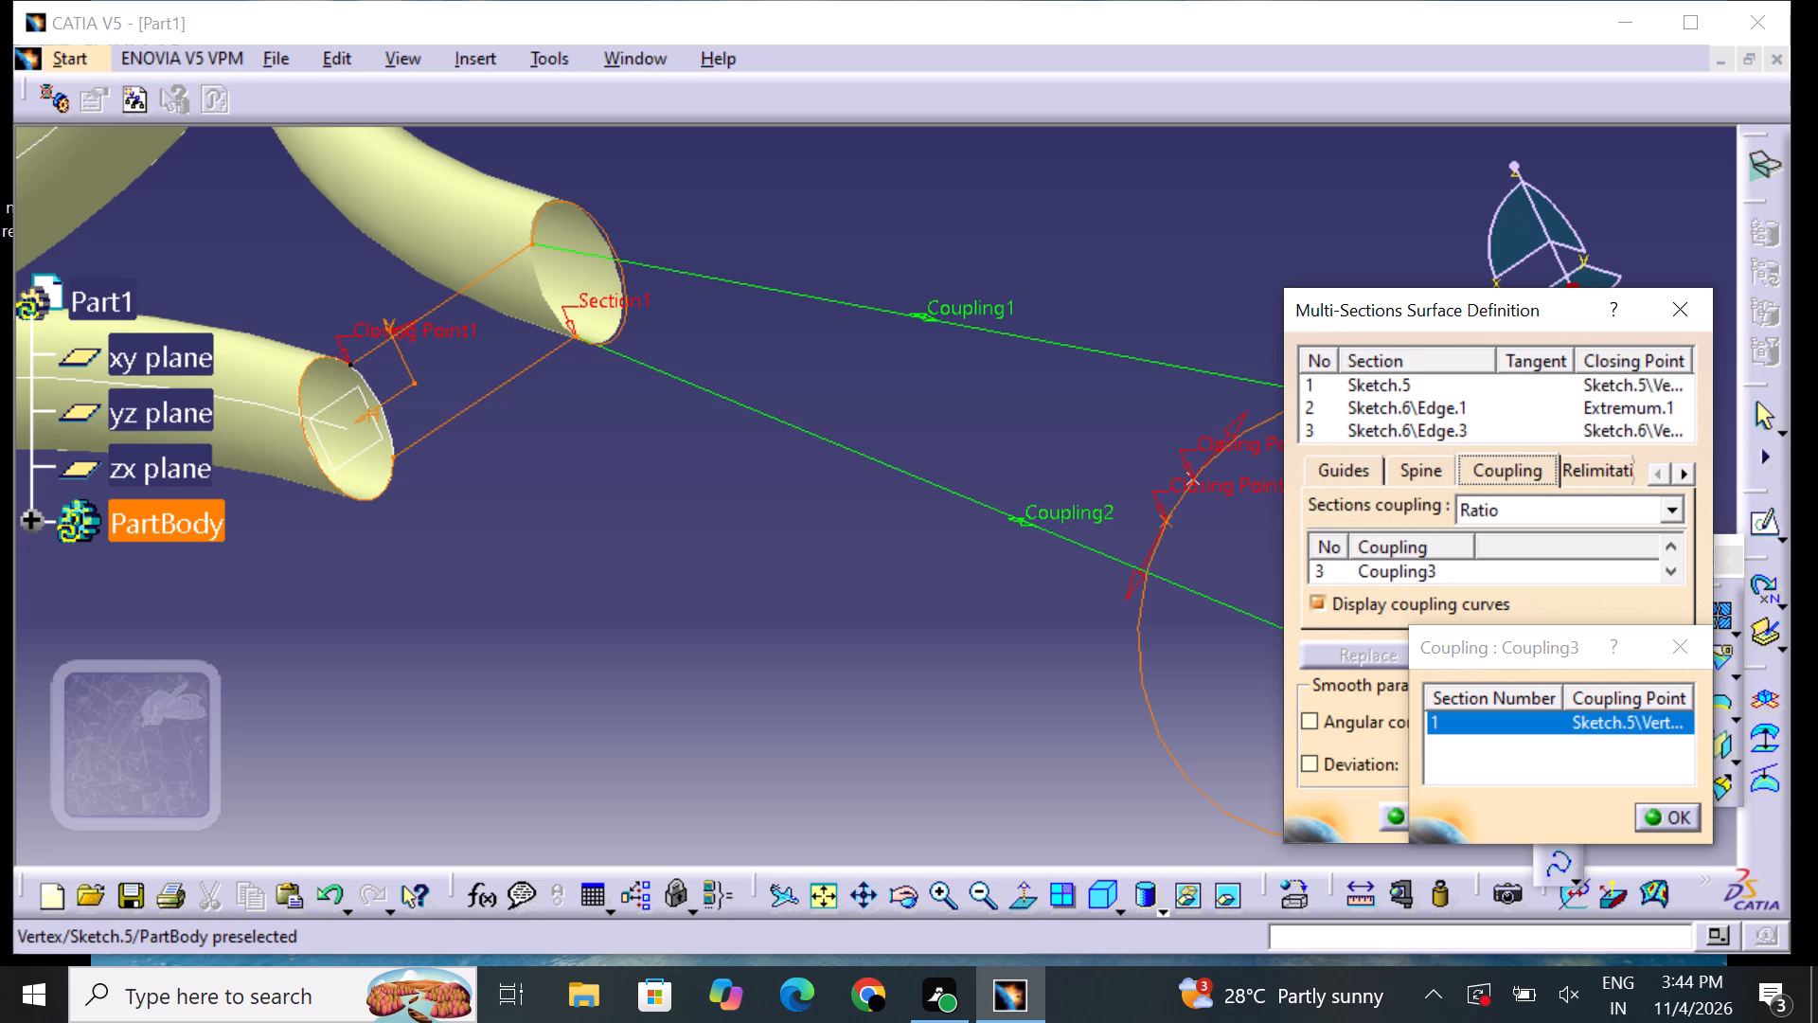
{"action": "middle_click_drag", "start_coordinate": [793, 617], "coordinate": [490, 568]}
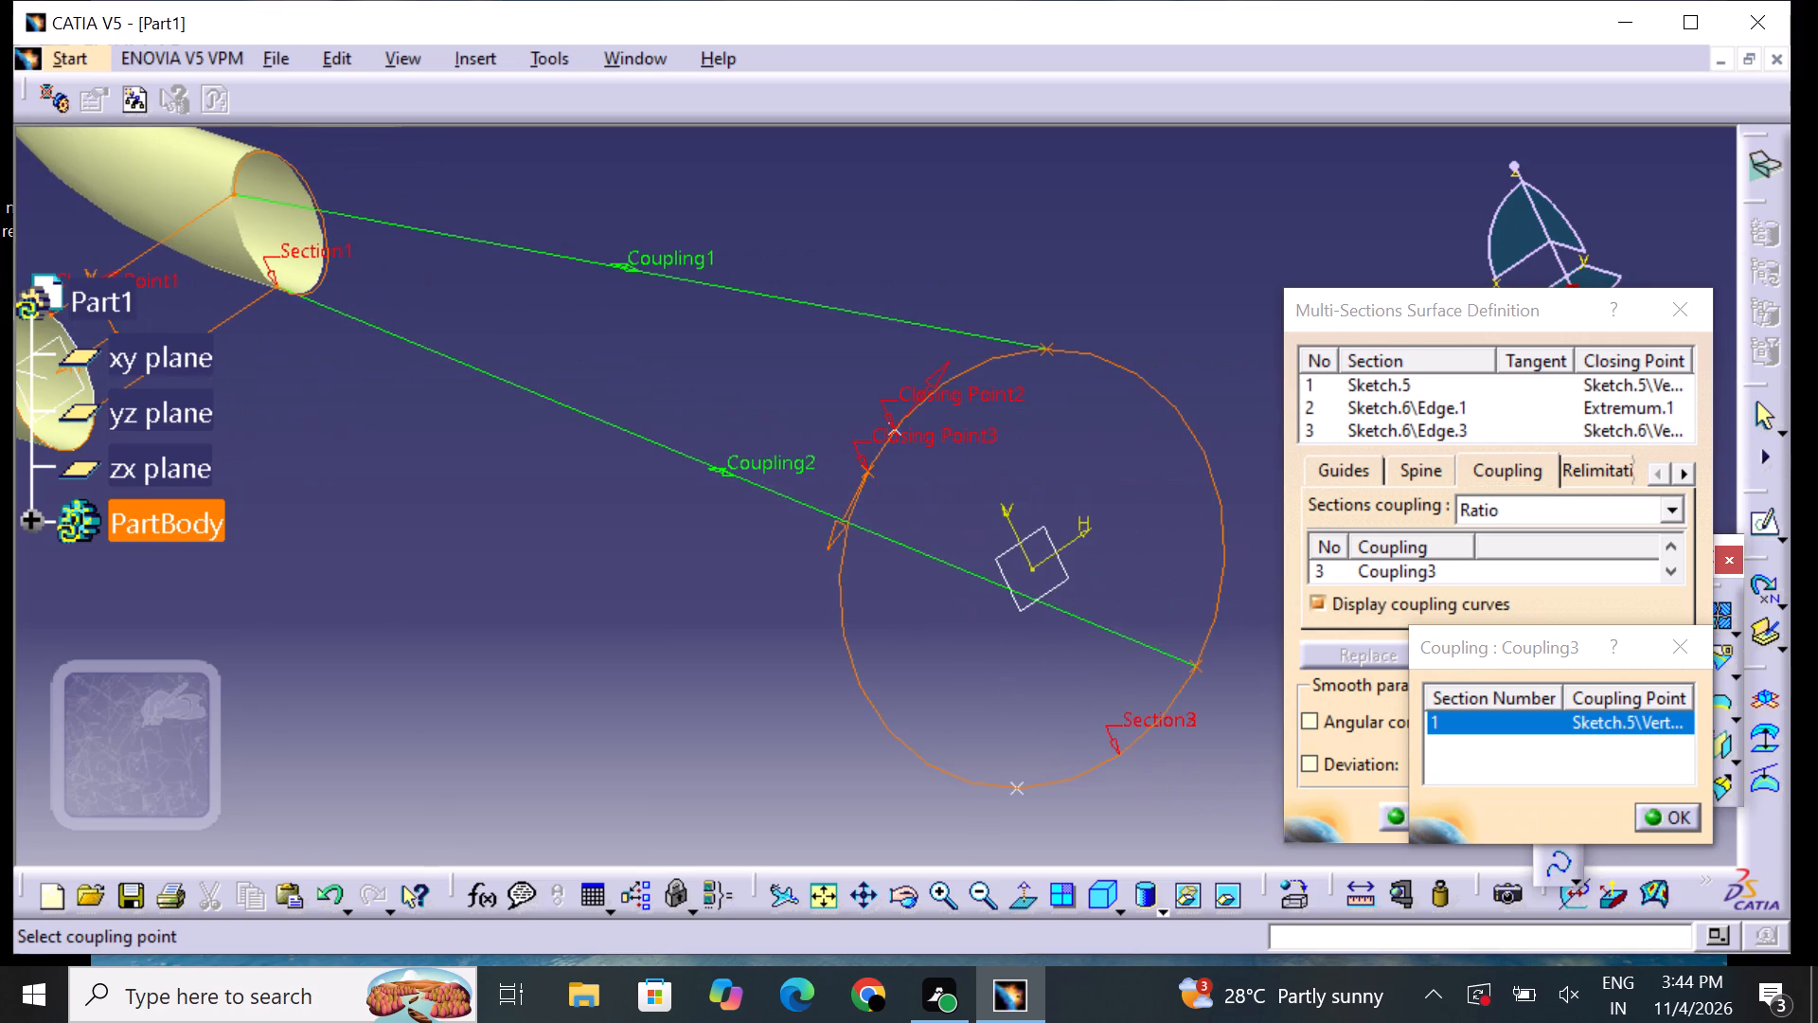
{"action": "left_click", "coordinate": [869, 475]}
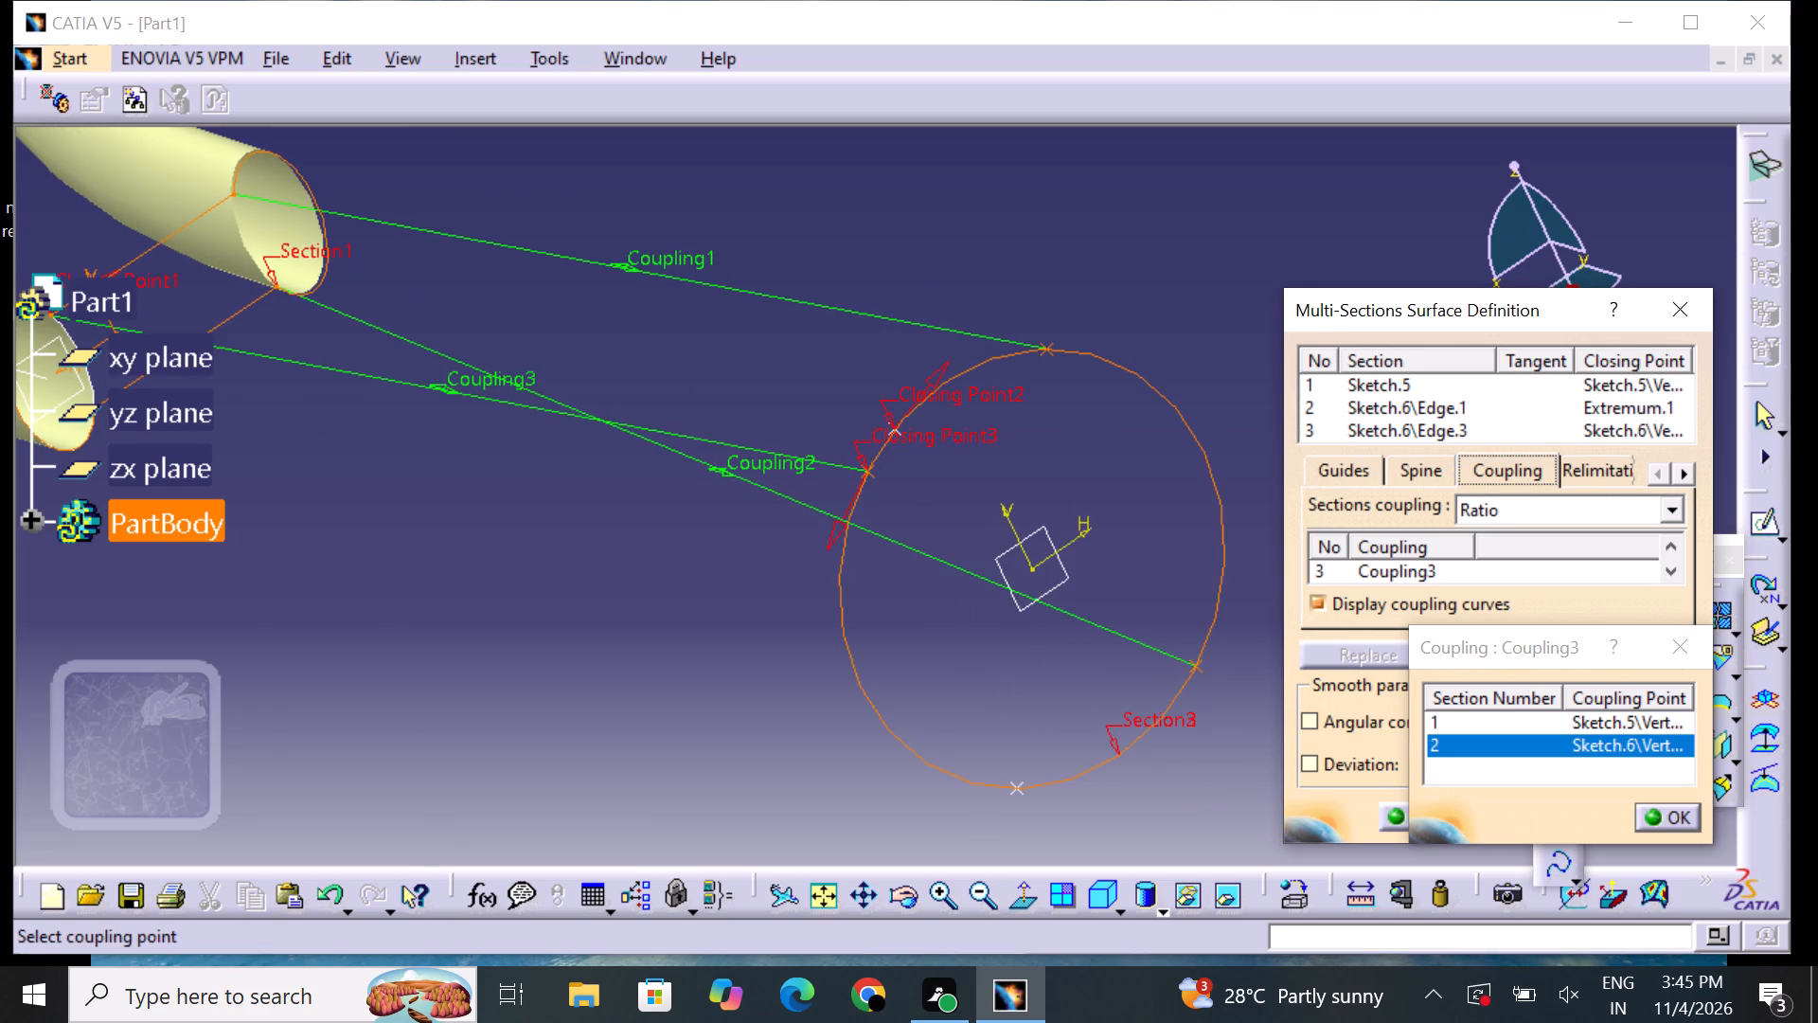
{"action": "middle_click_drag", "start_coordinate": [670, 598], "coordinate": [838, 556]}
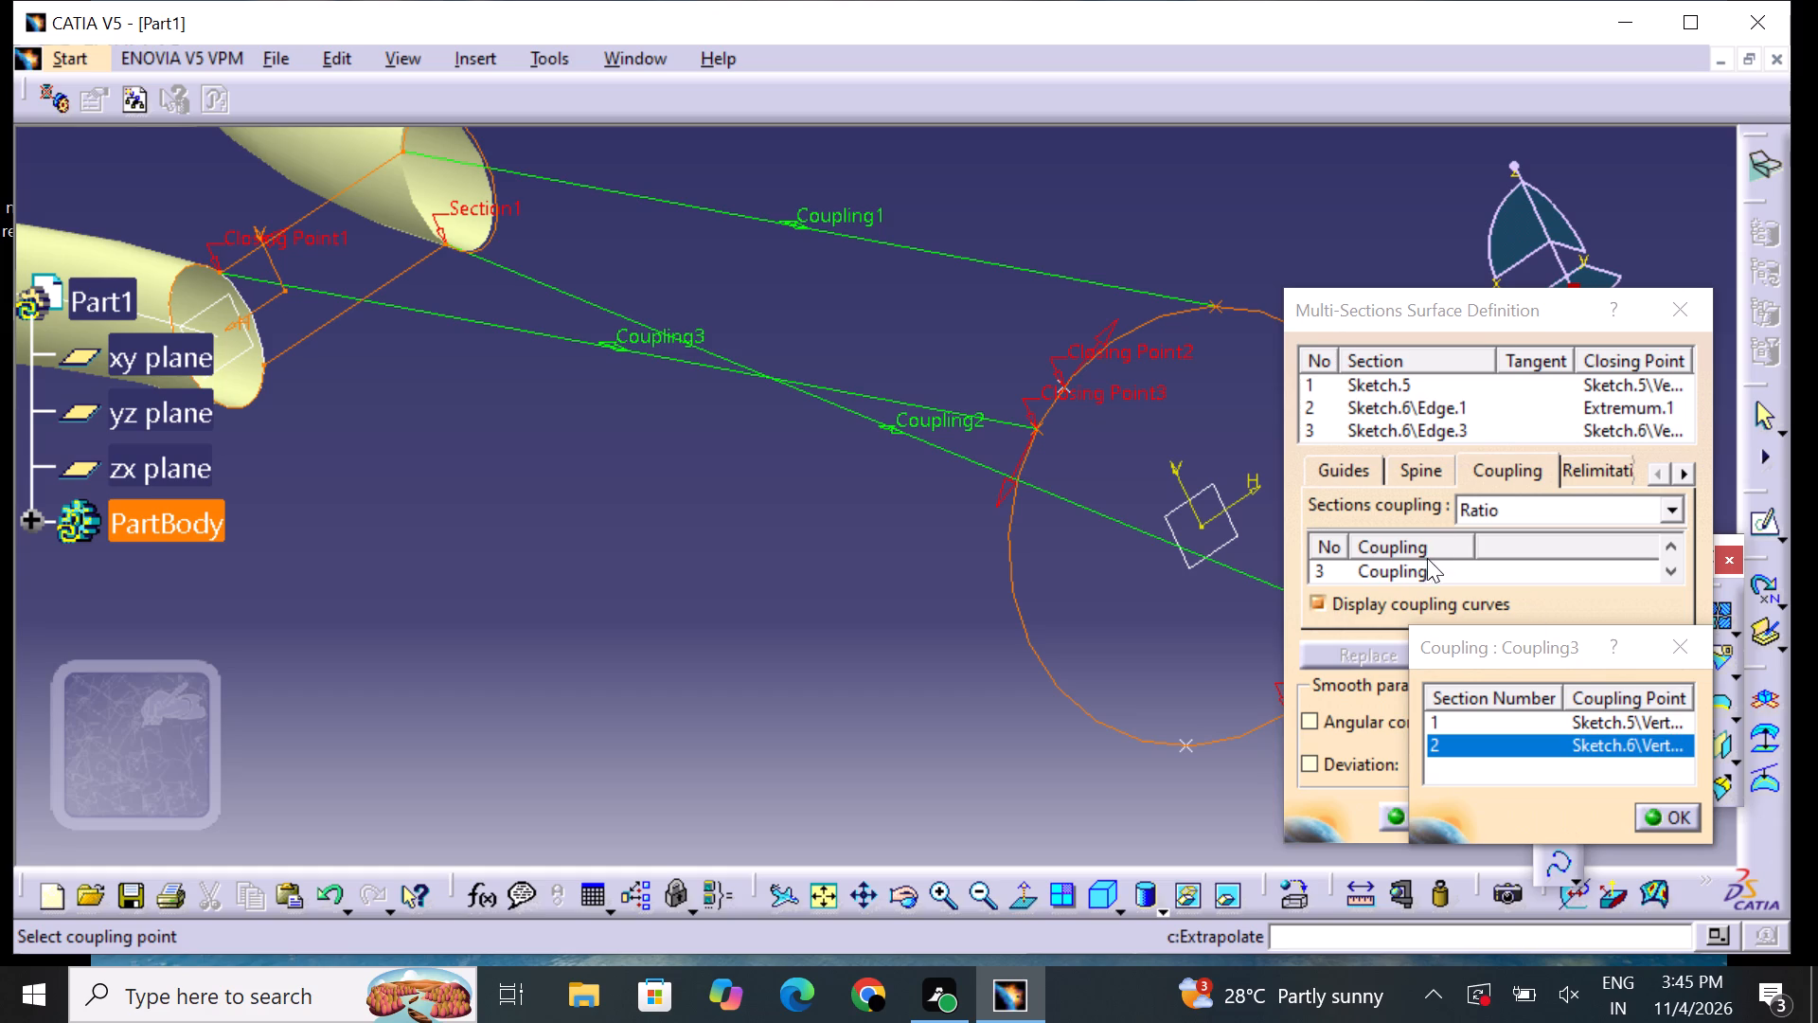
{"action": "left_click", "coordinate": [1423, 546]}
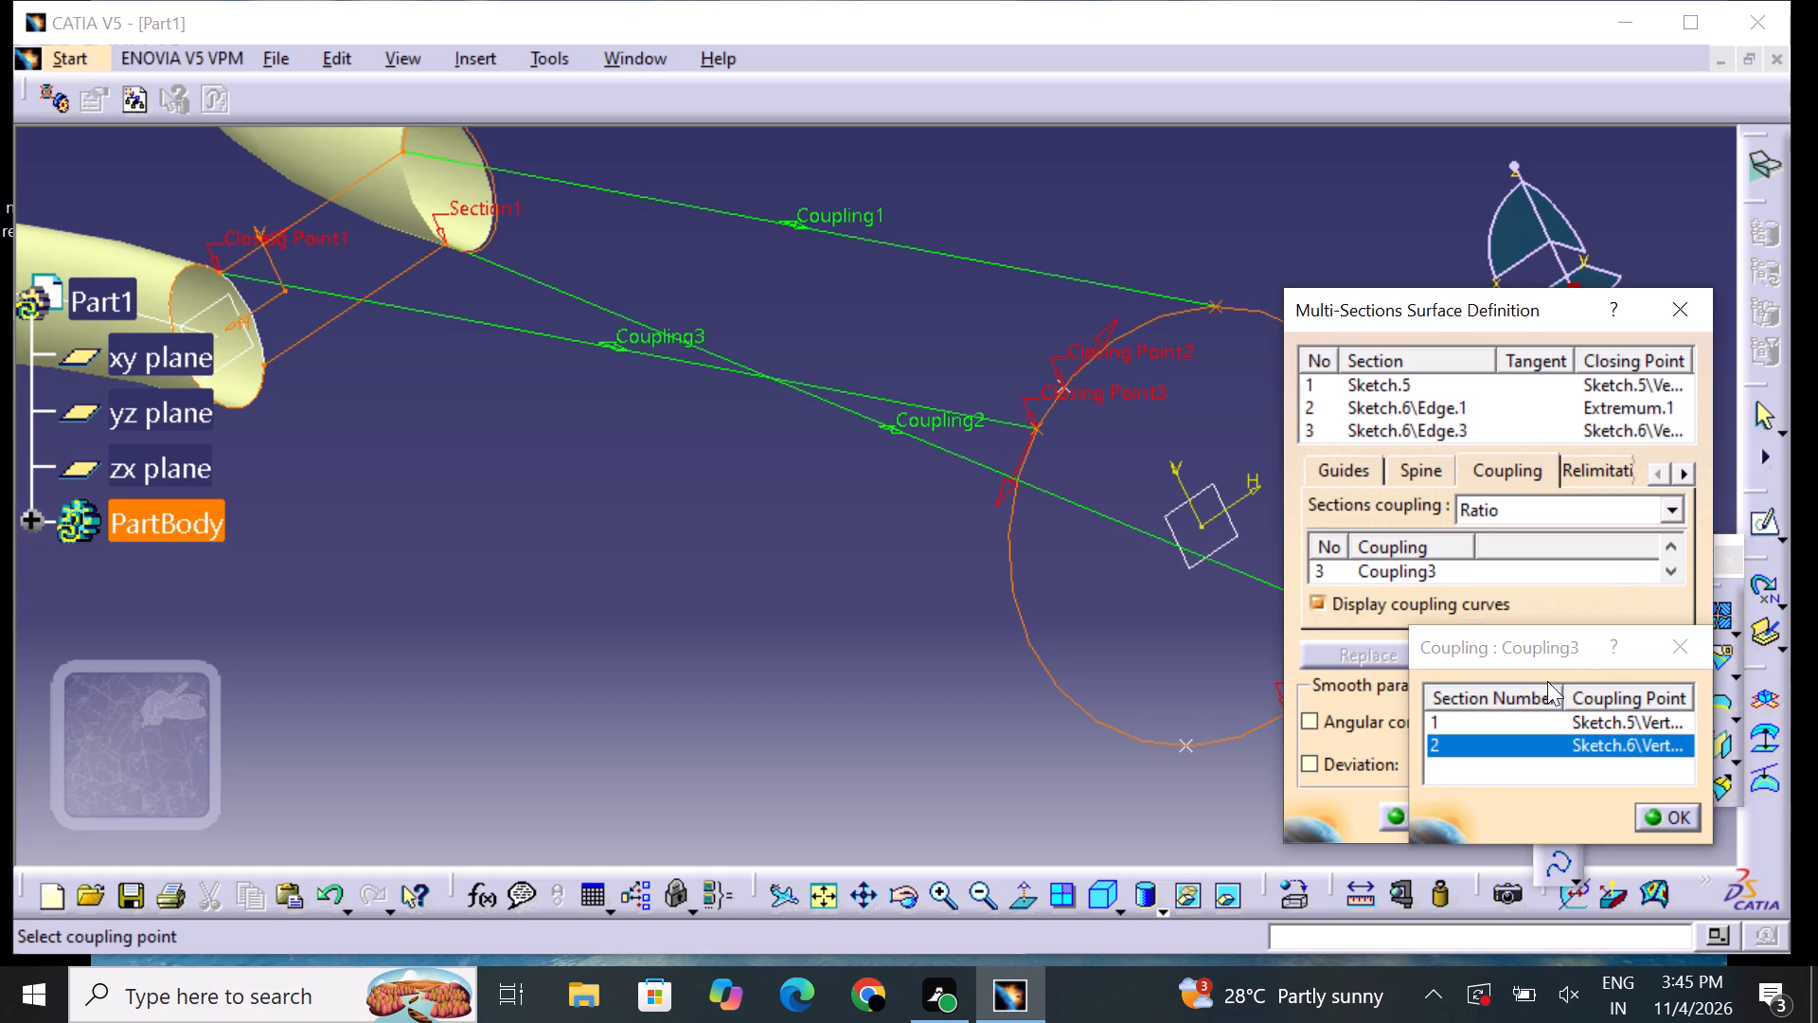
{"action": "left_click", "coordinate": [1679, 817]}
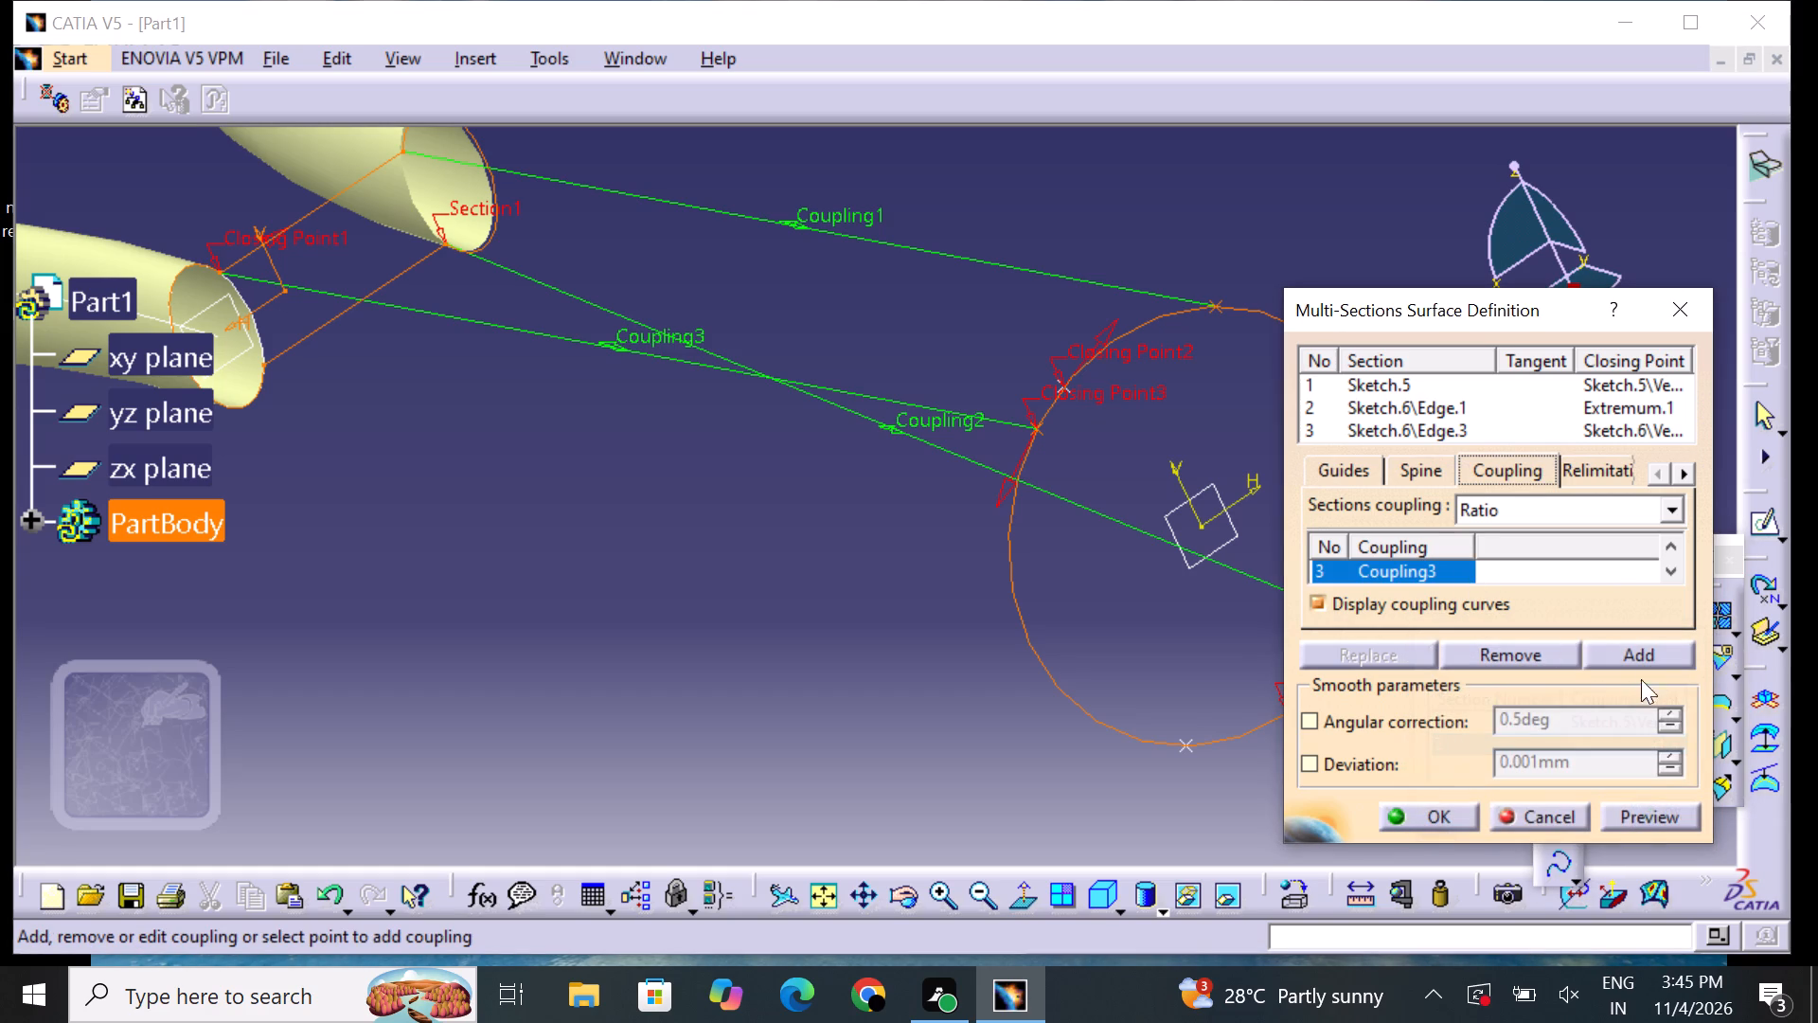
Add a fourth coupling from the lower-left vertex of the Sketch.5 profile to the ellipse's lower-left quadrant point.
{"action": "left_click", "coordinate": [1651, 655]}
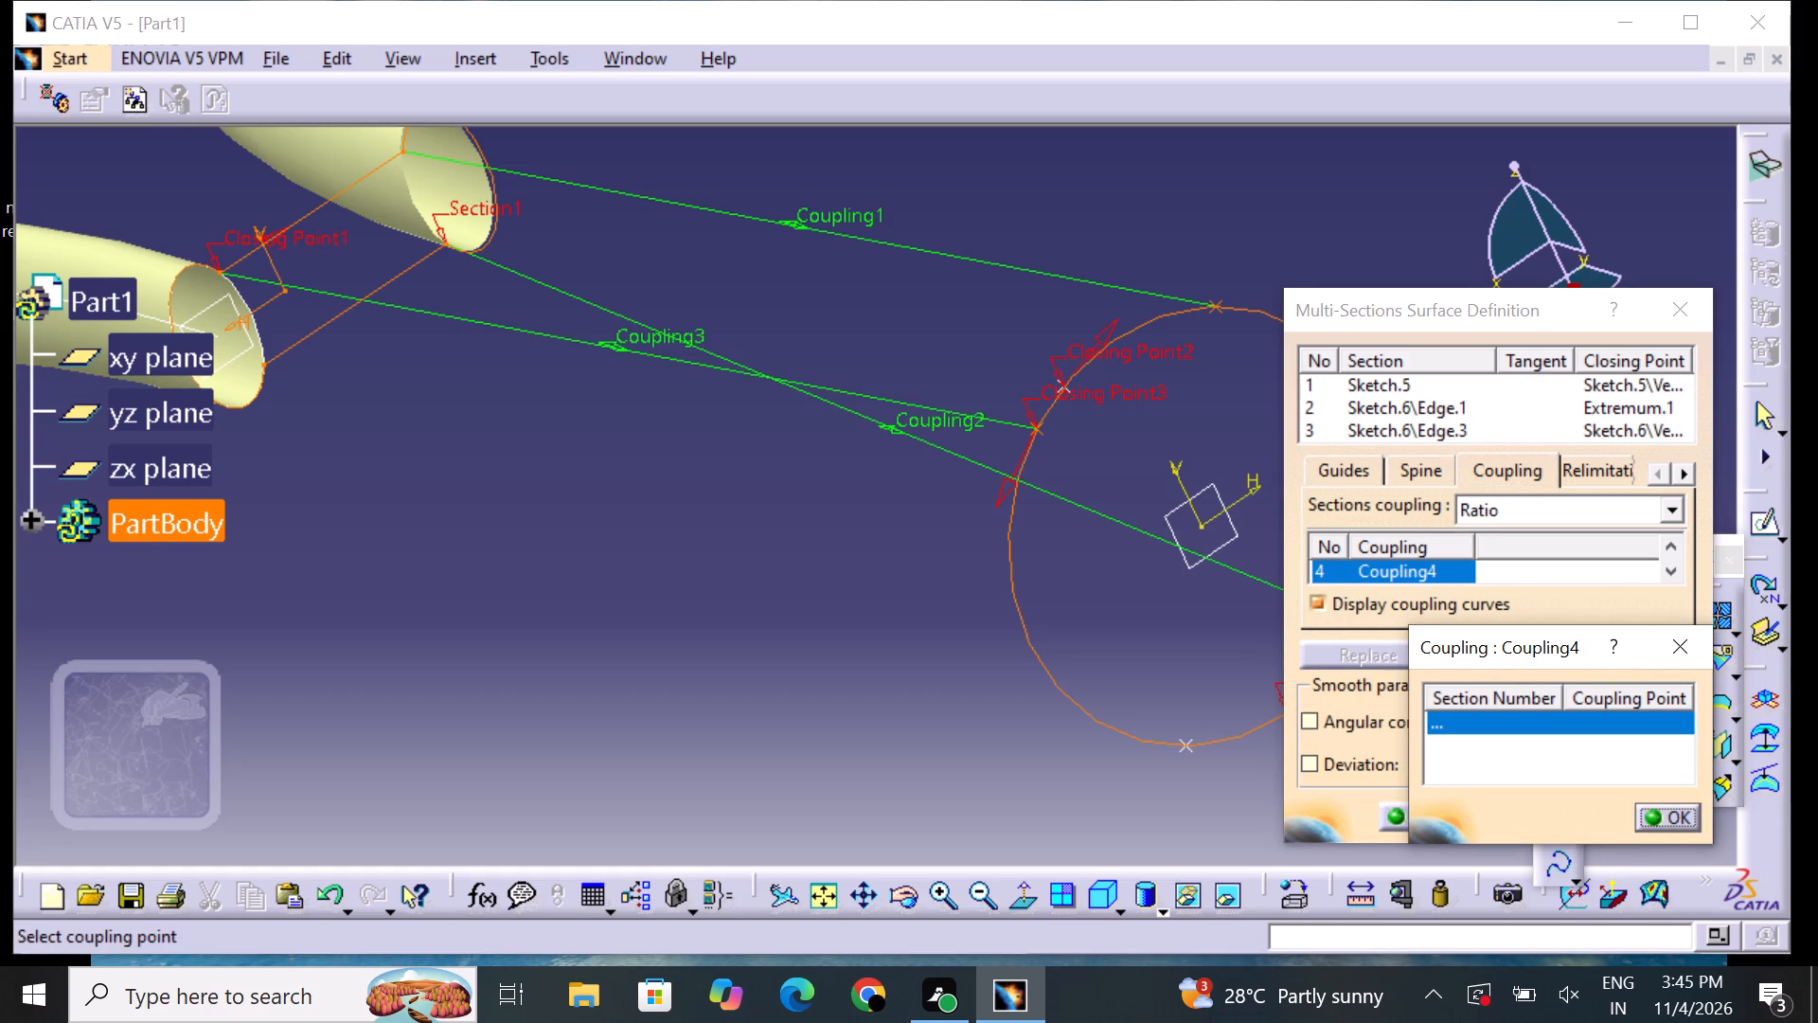
{"action": "middle_click_drag", "start_coordinate": [387, 380], "coordinate": [525, 444]}
{"action": "left_click", "coordinate": [402, 429]}
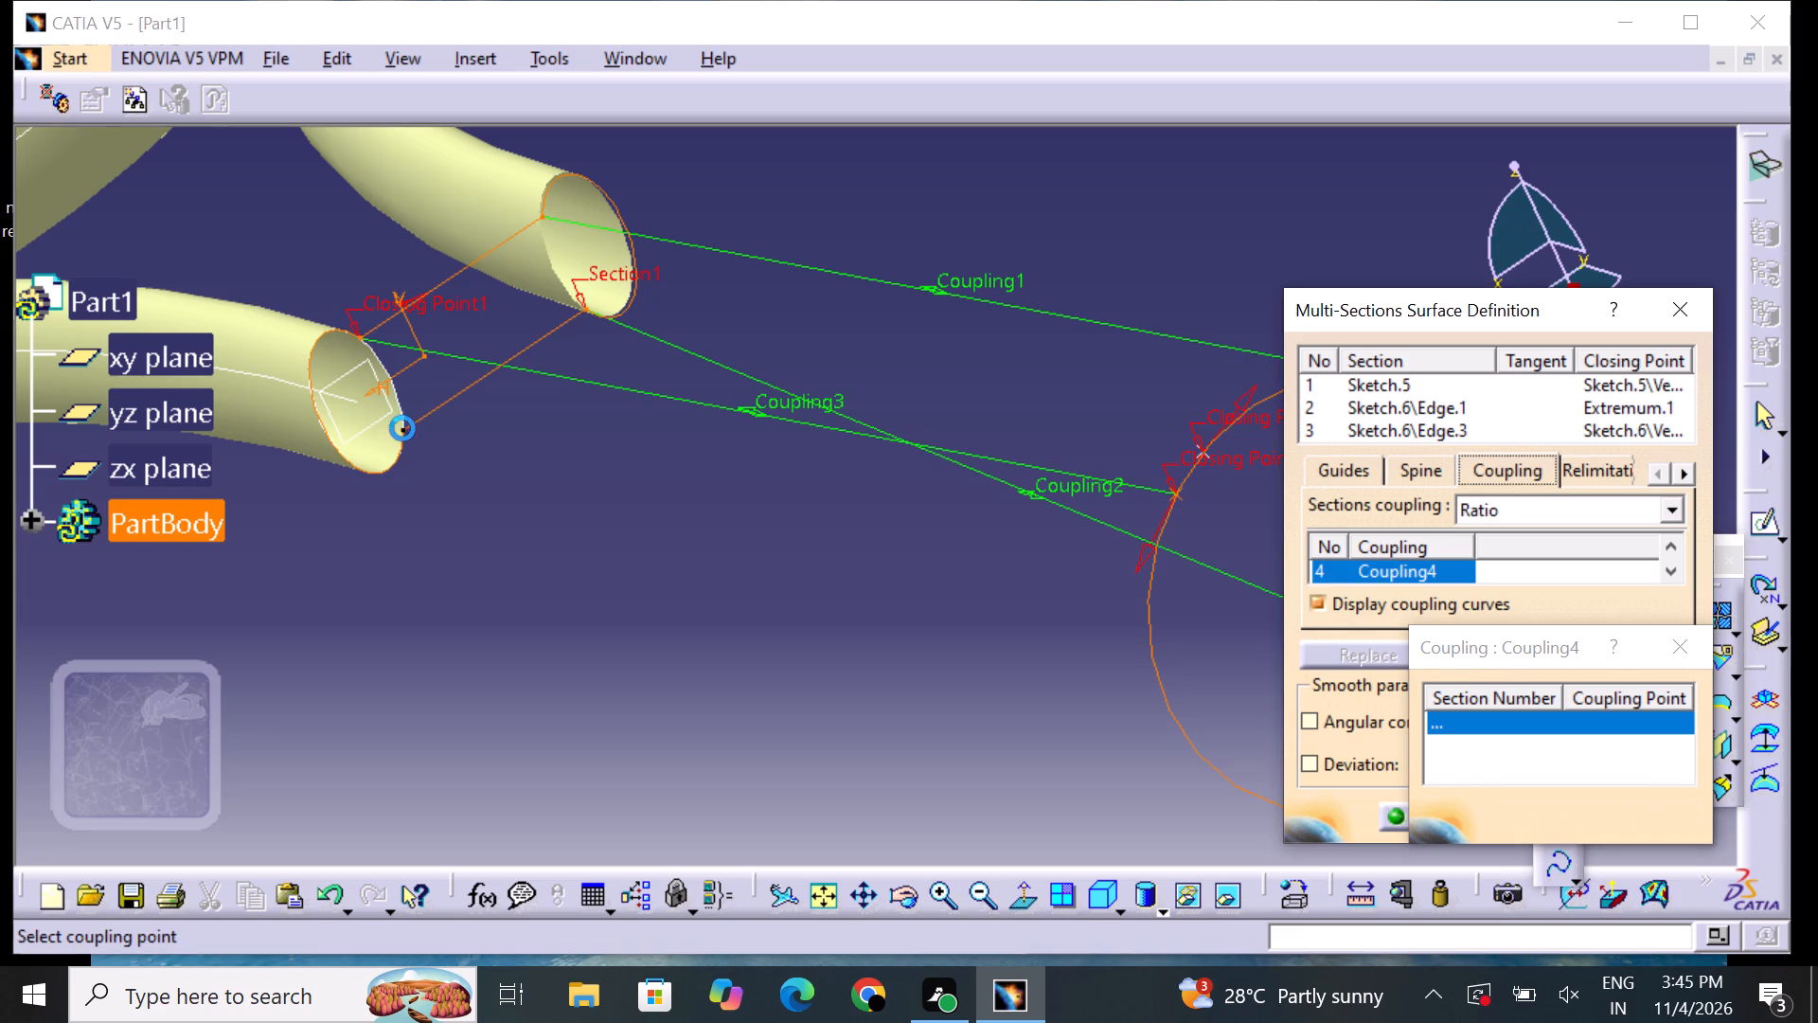
{"action": "middle_click_drag", "start_coordinate": [838, 616], "coordinate": [442, 463]}
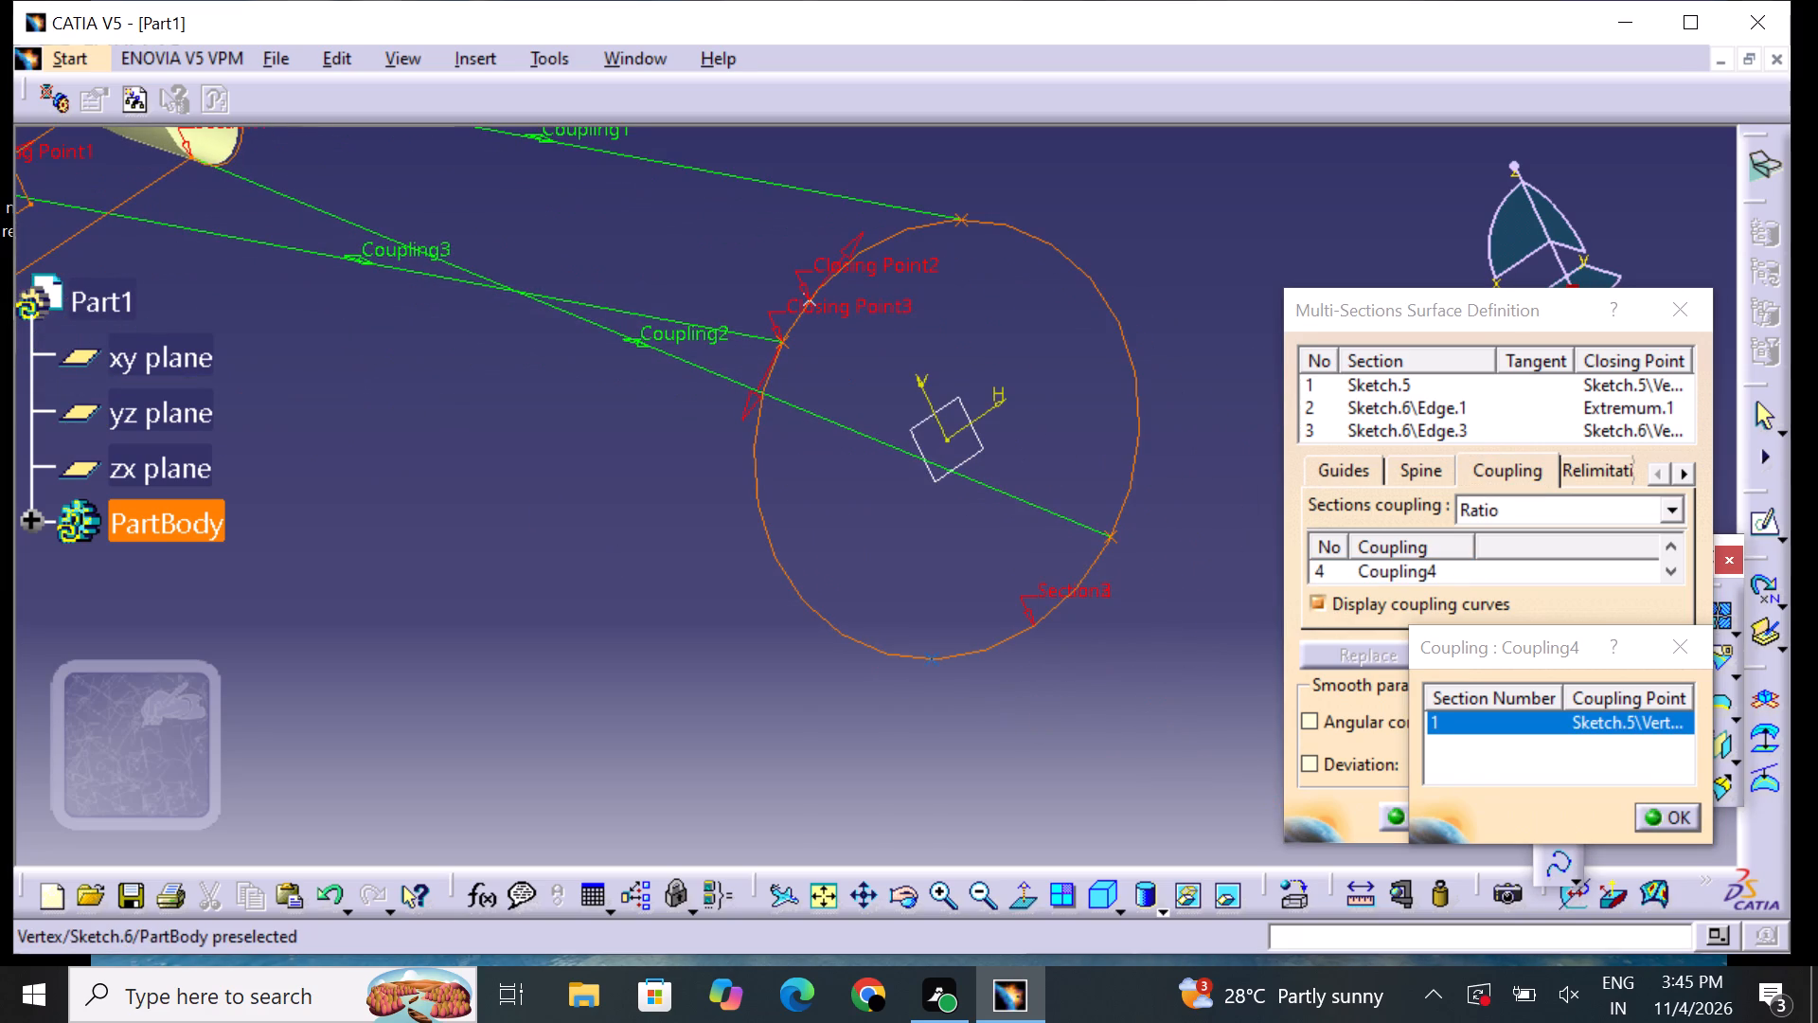
{"action": "left_click", "coordinate": [928, 660]}
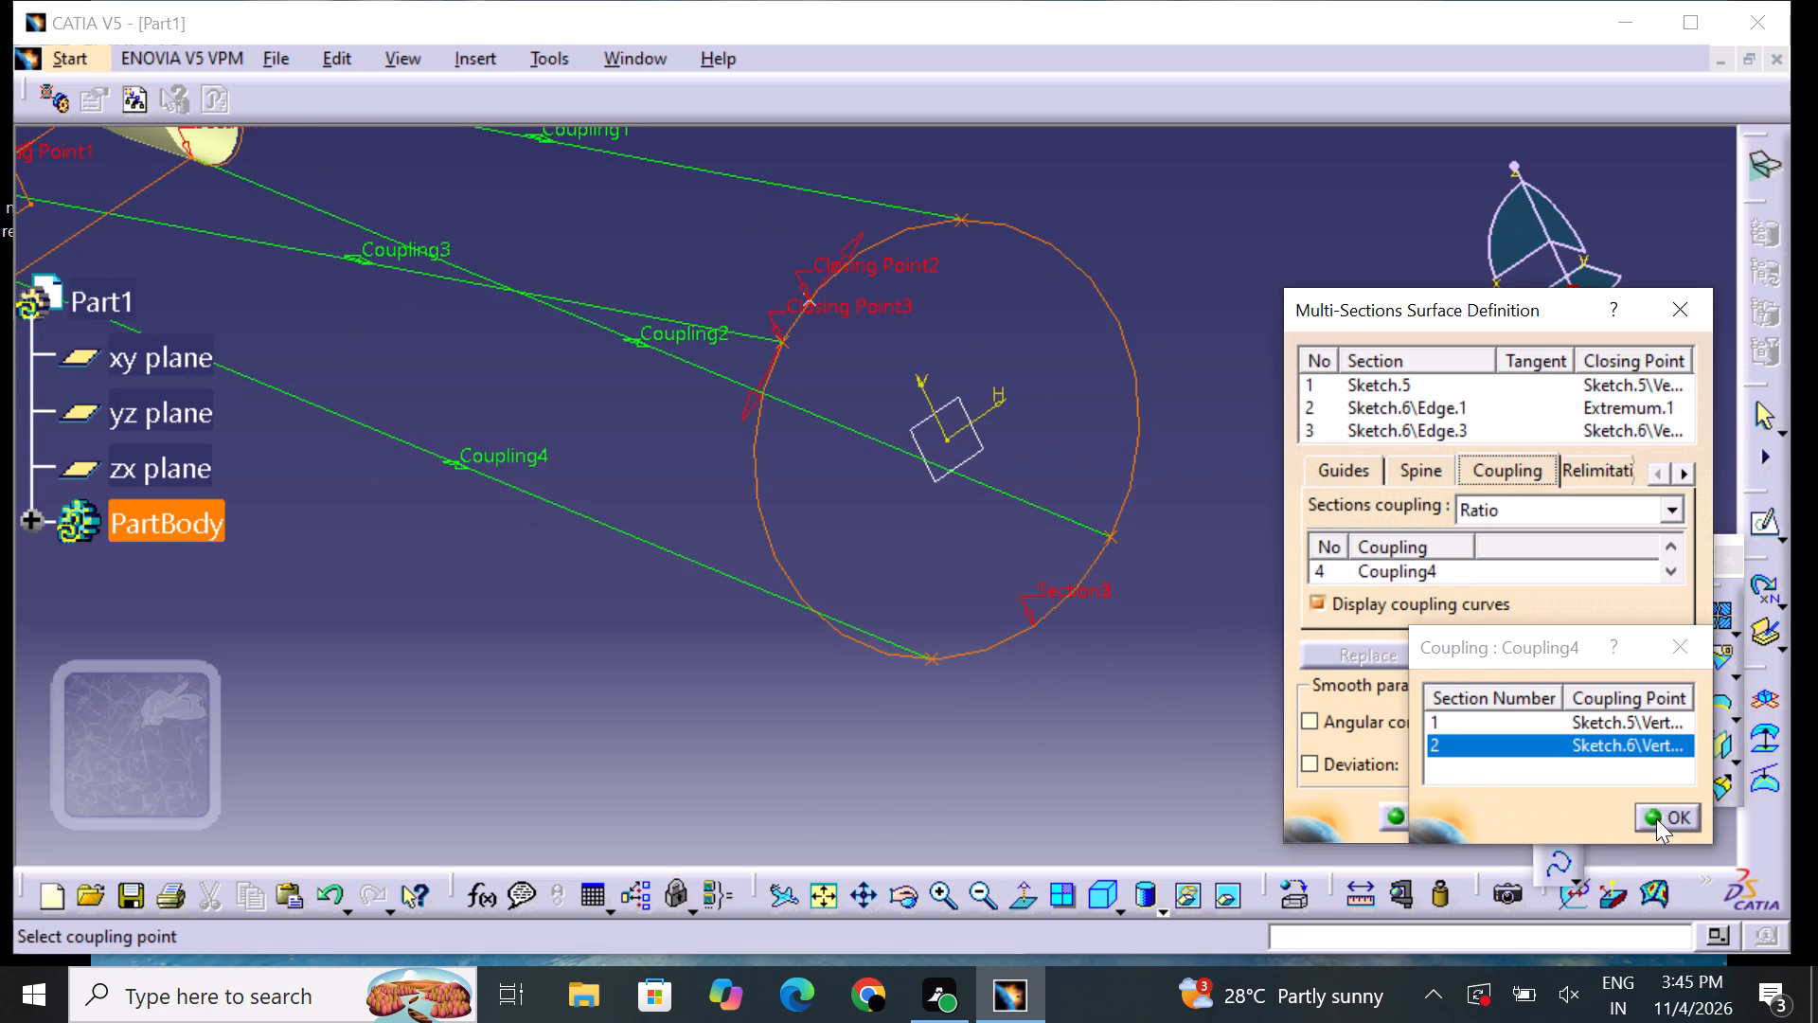
{"action": "left_click", "coordinate": [1660, 817]}
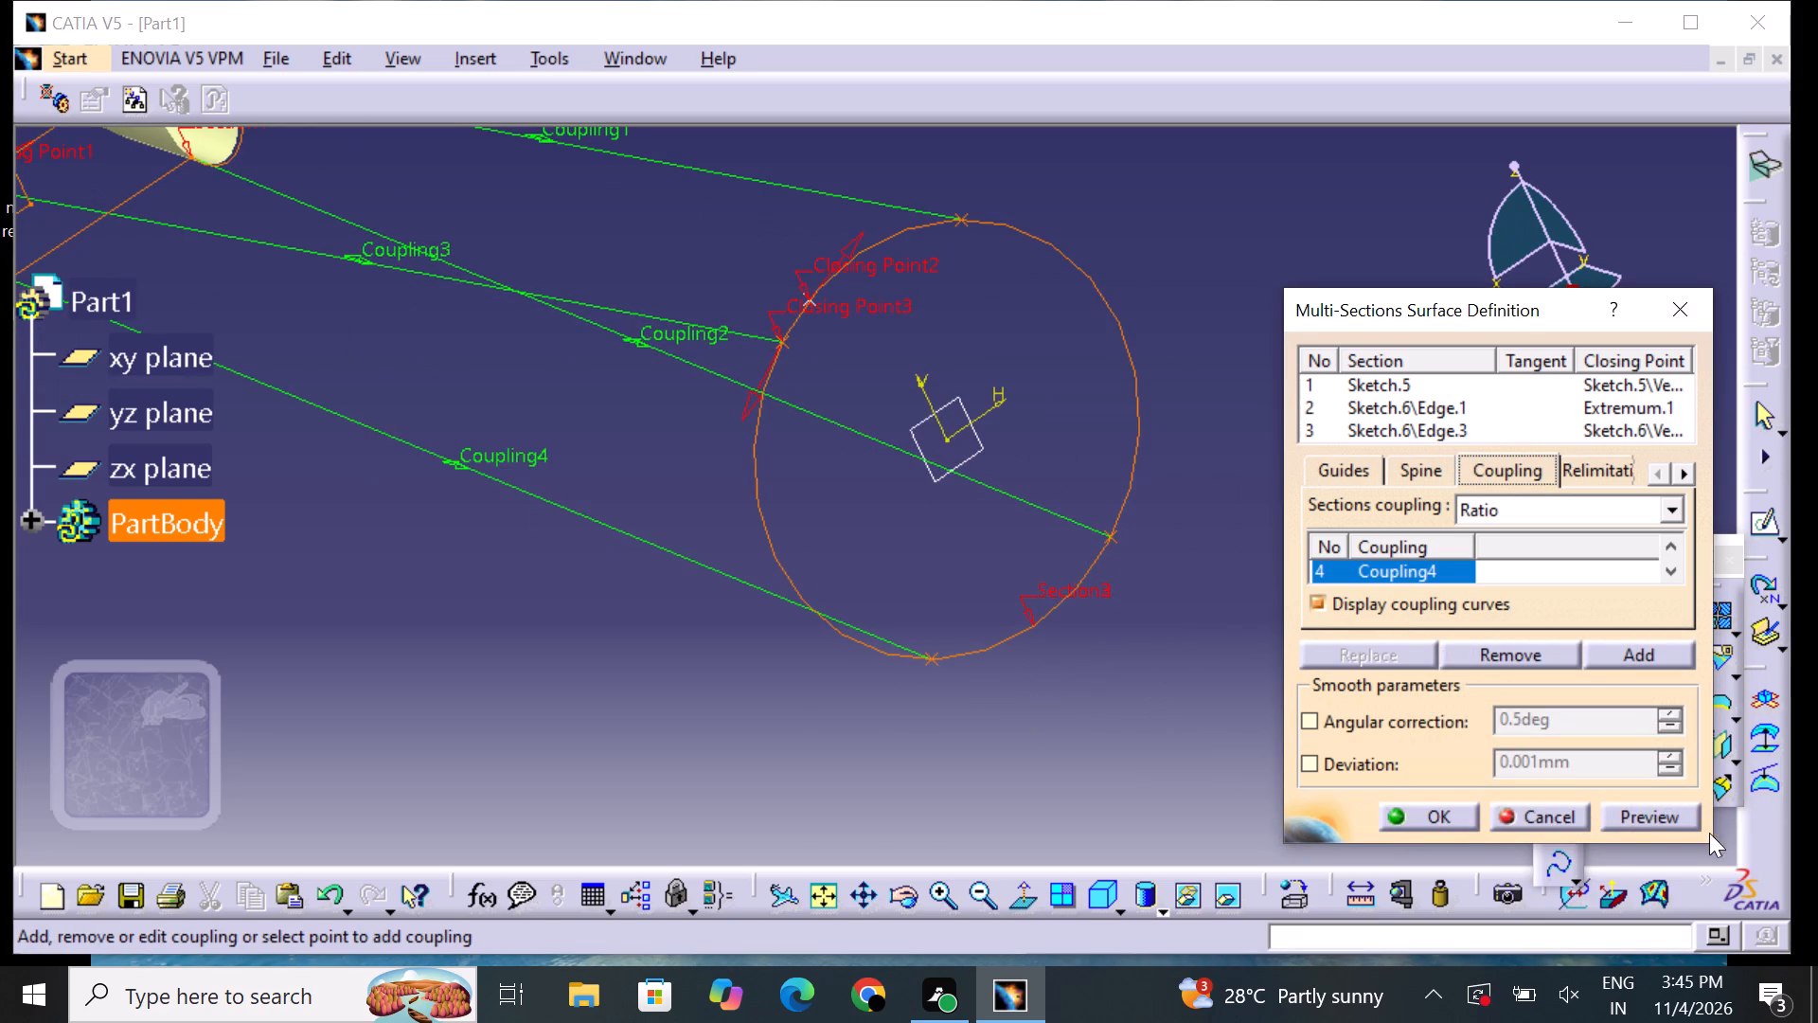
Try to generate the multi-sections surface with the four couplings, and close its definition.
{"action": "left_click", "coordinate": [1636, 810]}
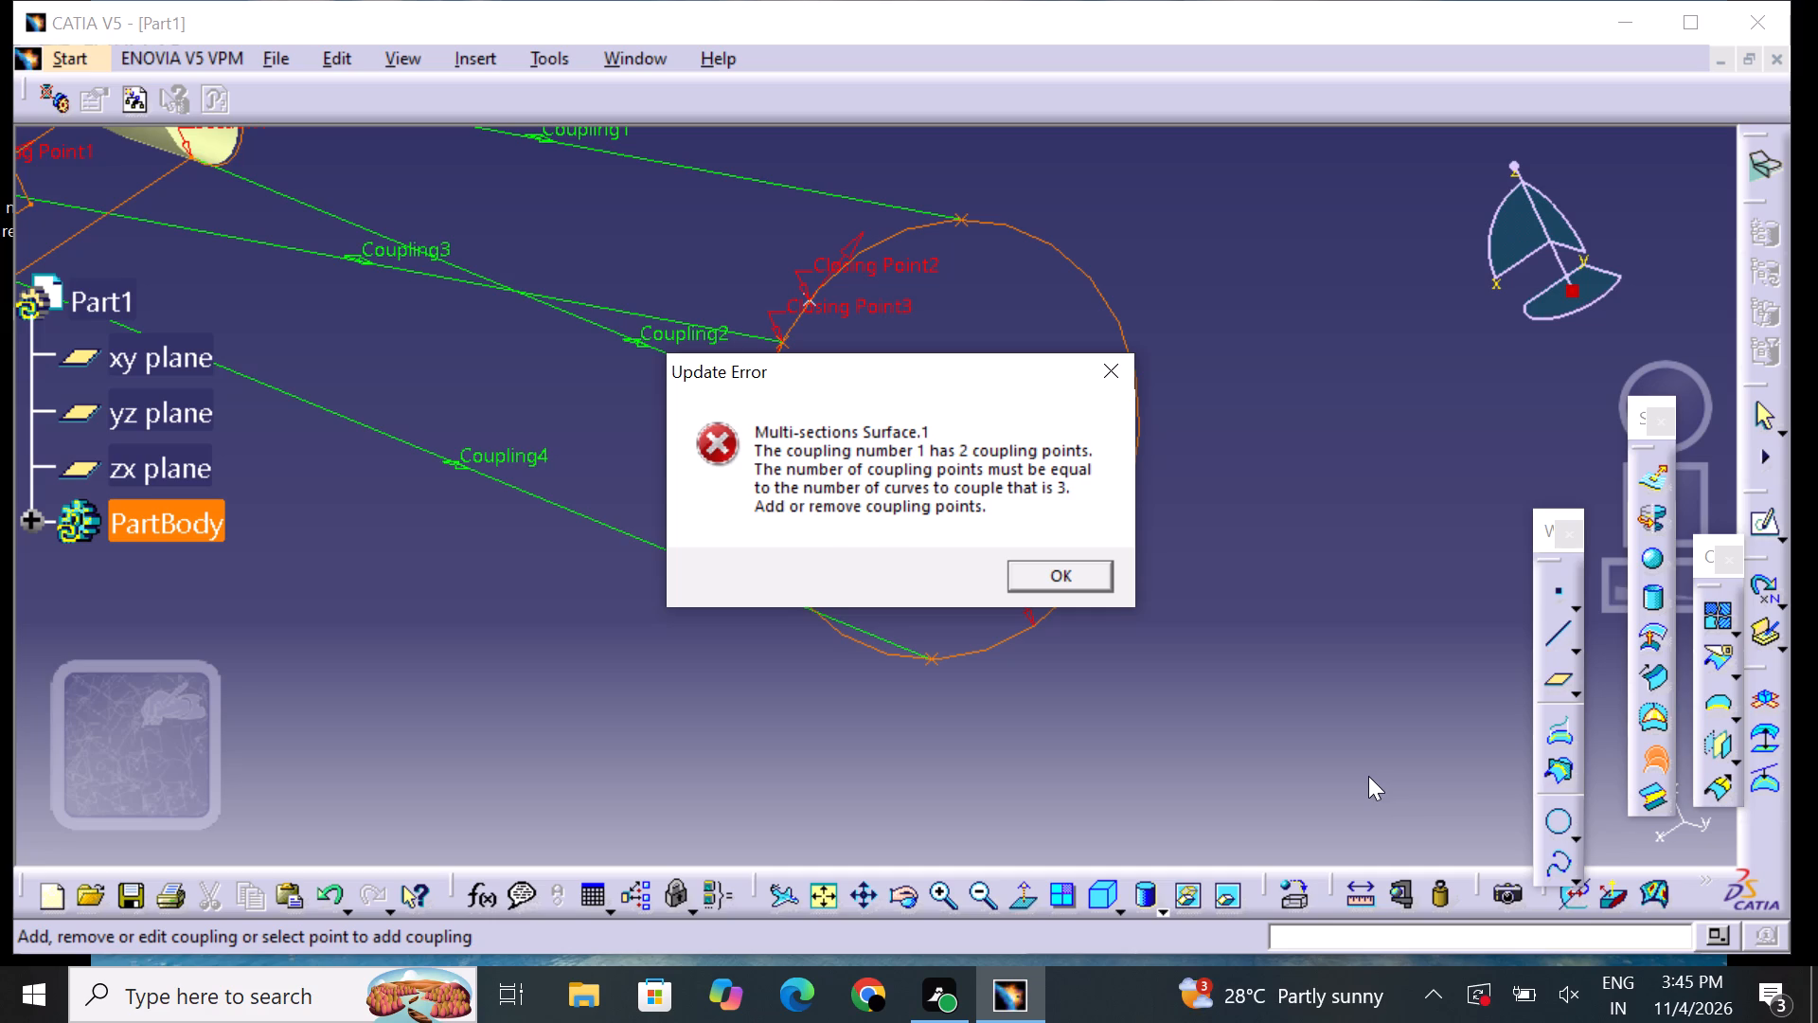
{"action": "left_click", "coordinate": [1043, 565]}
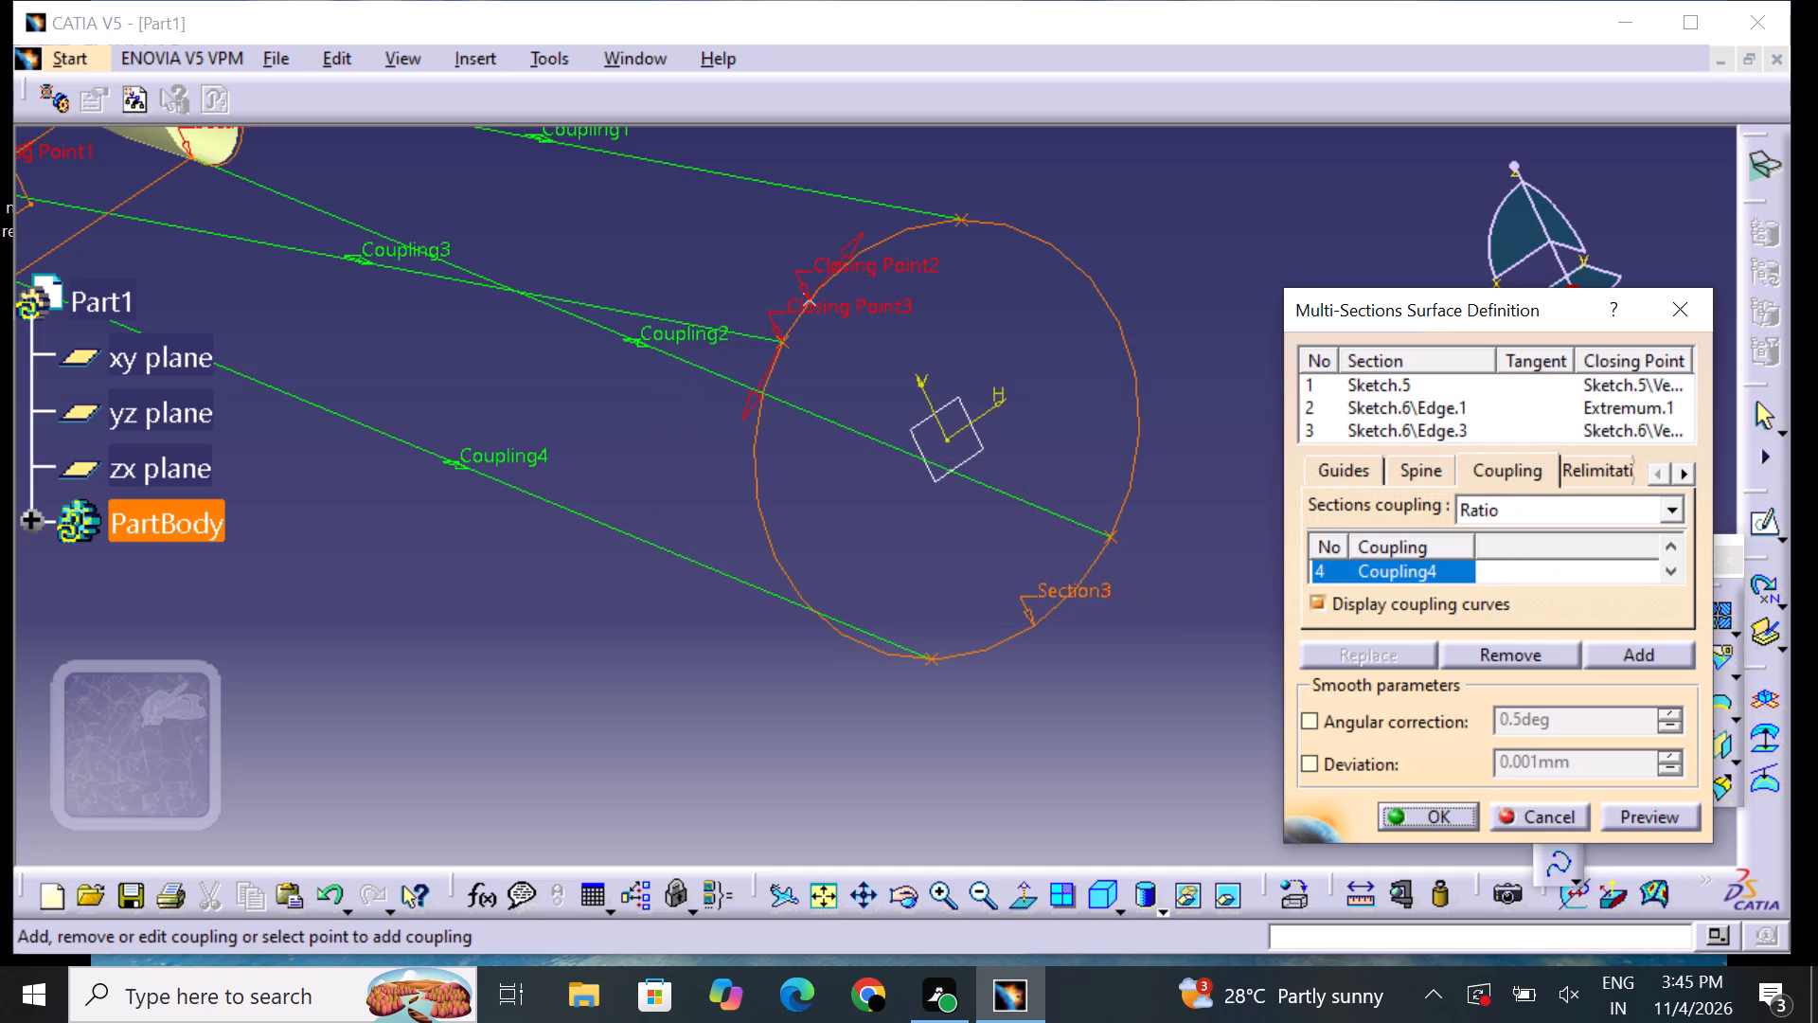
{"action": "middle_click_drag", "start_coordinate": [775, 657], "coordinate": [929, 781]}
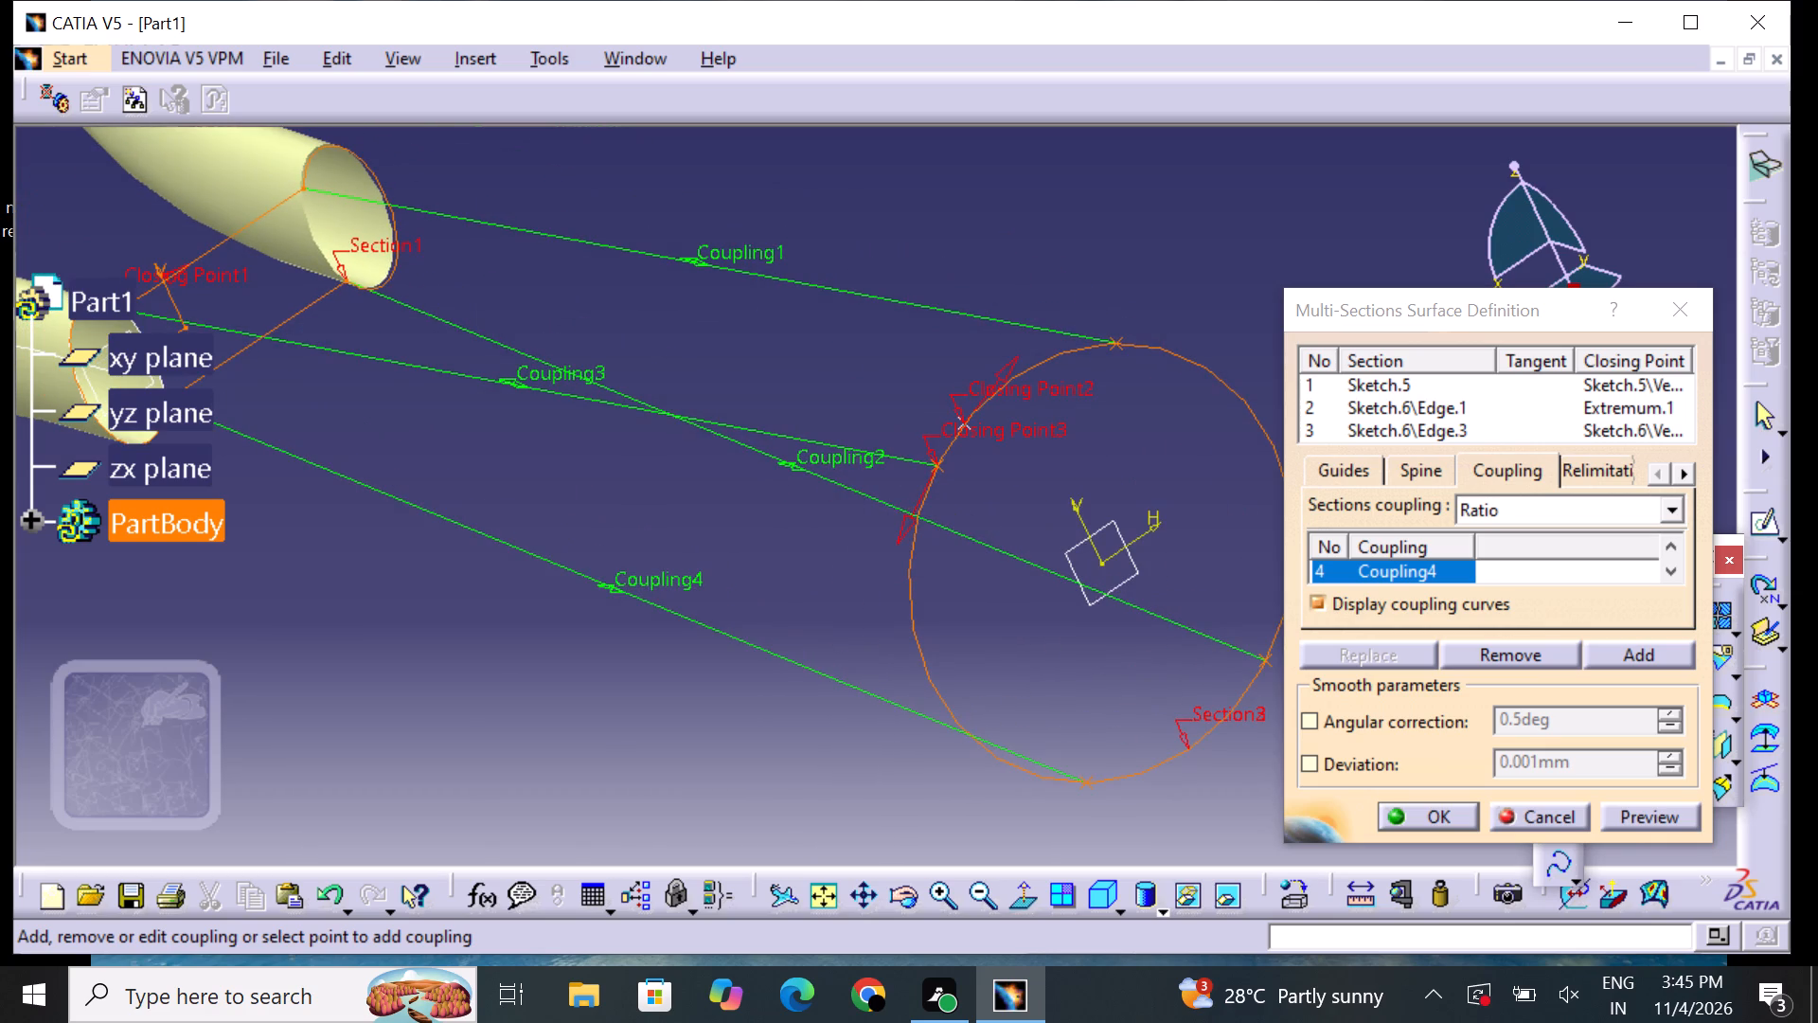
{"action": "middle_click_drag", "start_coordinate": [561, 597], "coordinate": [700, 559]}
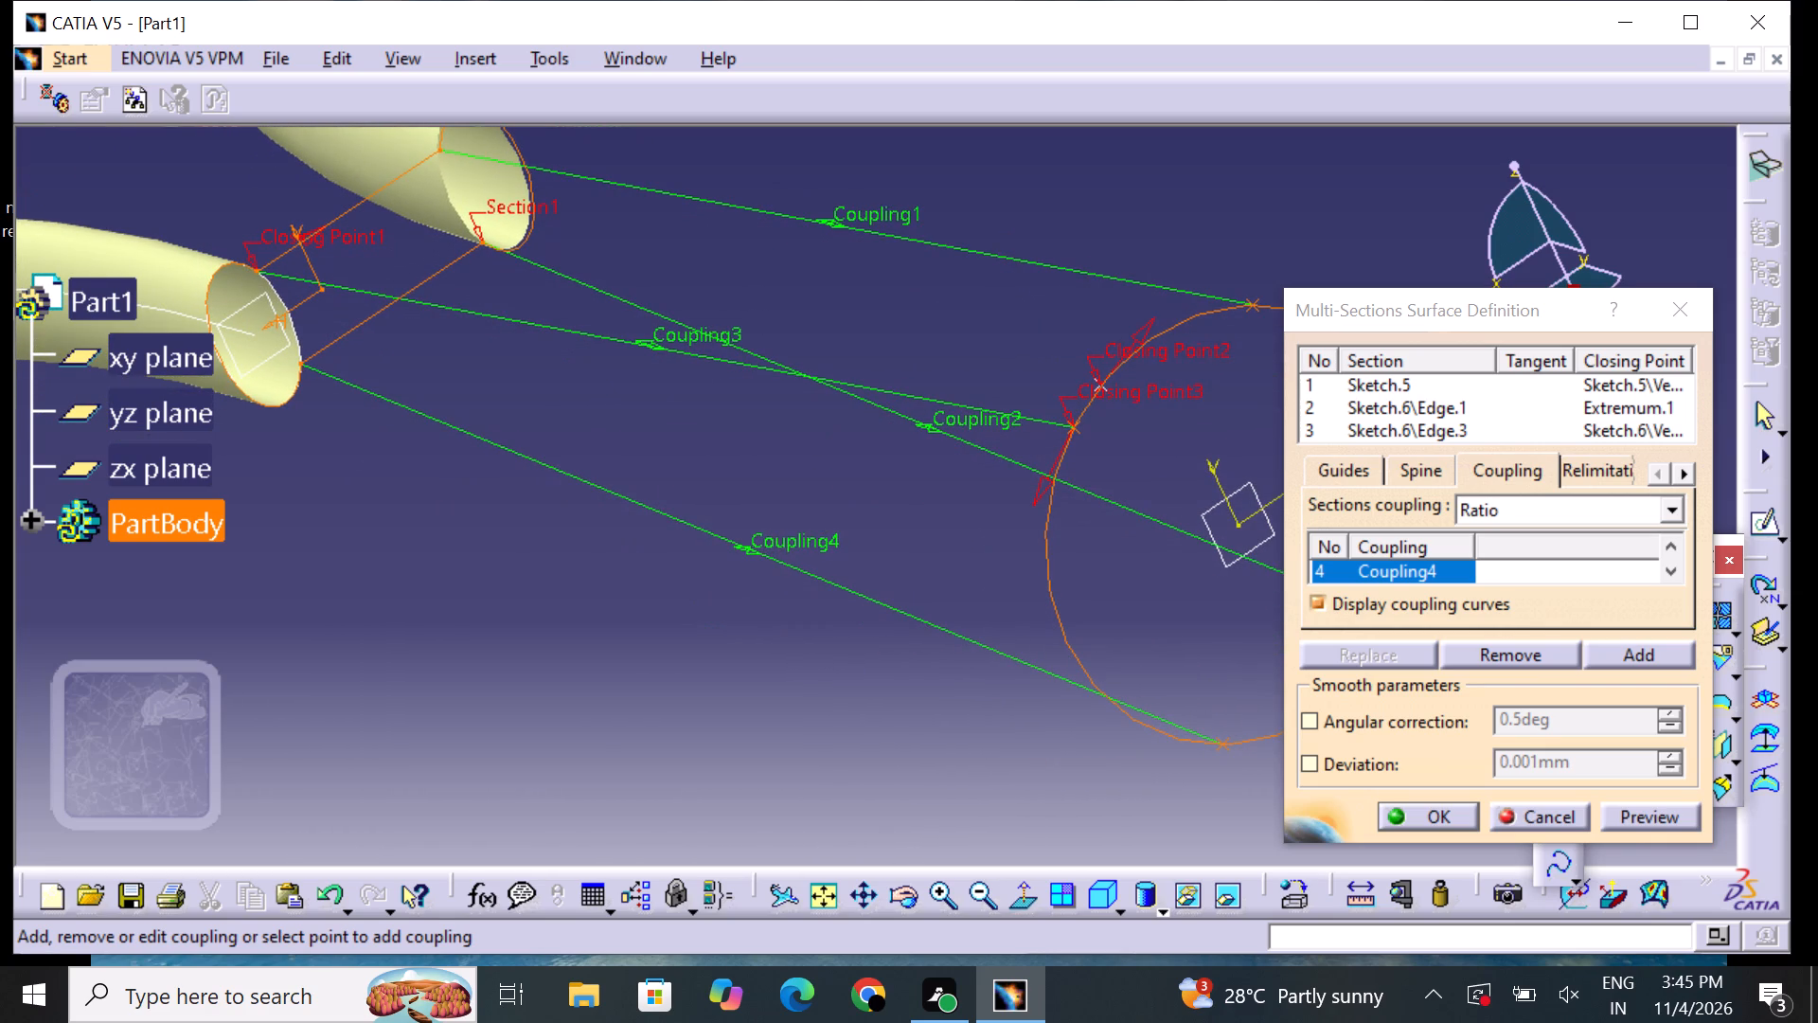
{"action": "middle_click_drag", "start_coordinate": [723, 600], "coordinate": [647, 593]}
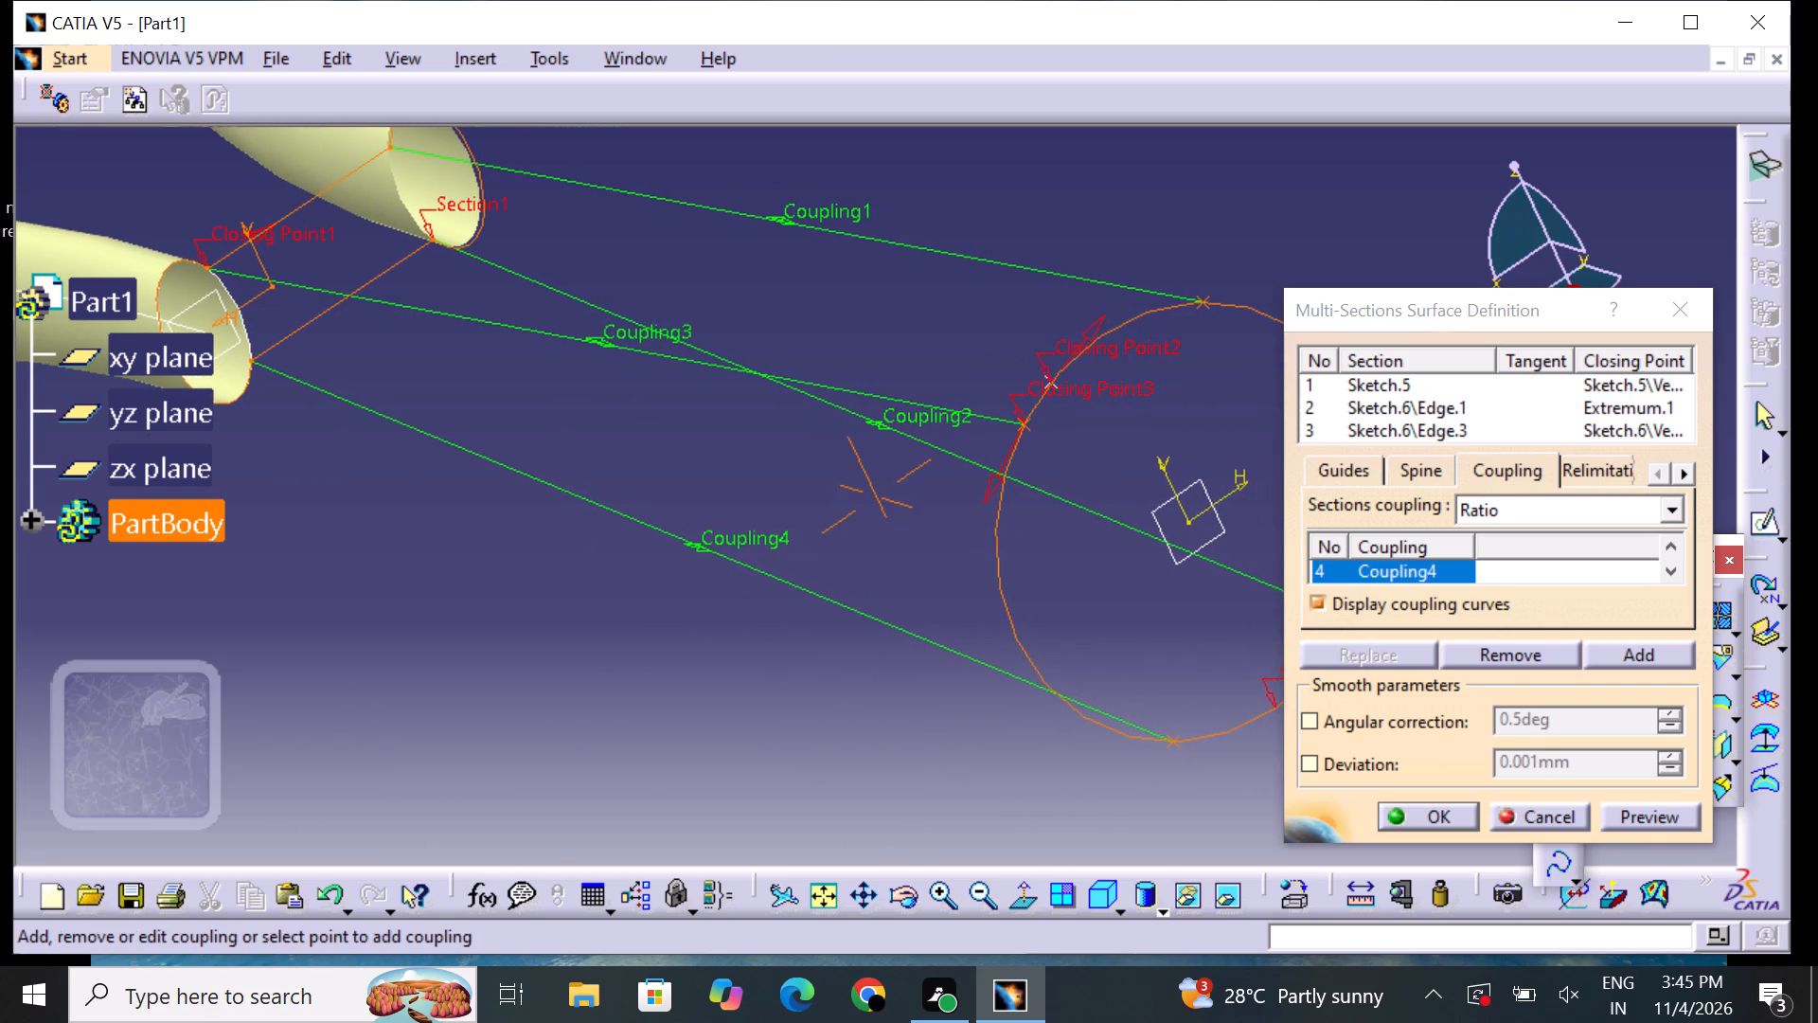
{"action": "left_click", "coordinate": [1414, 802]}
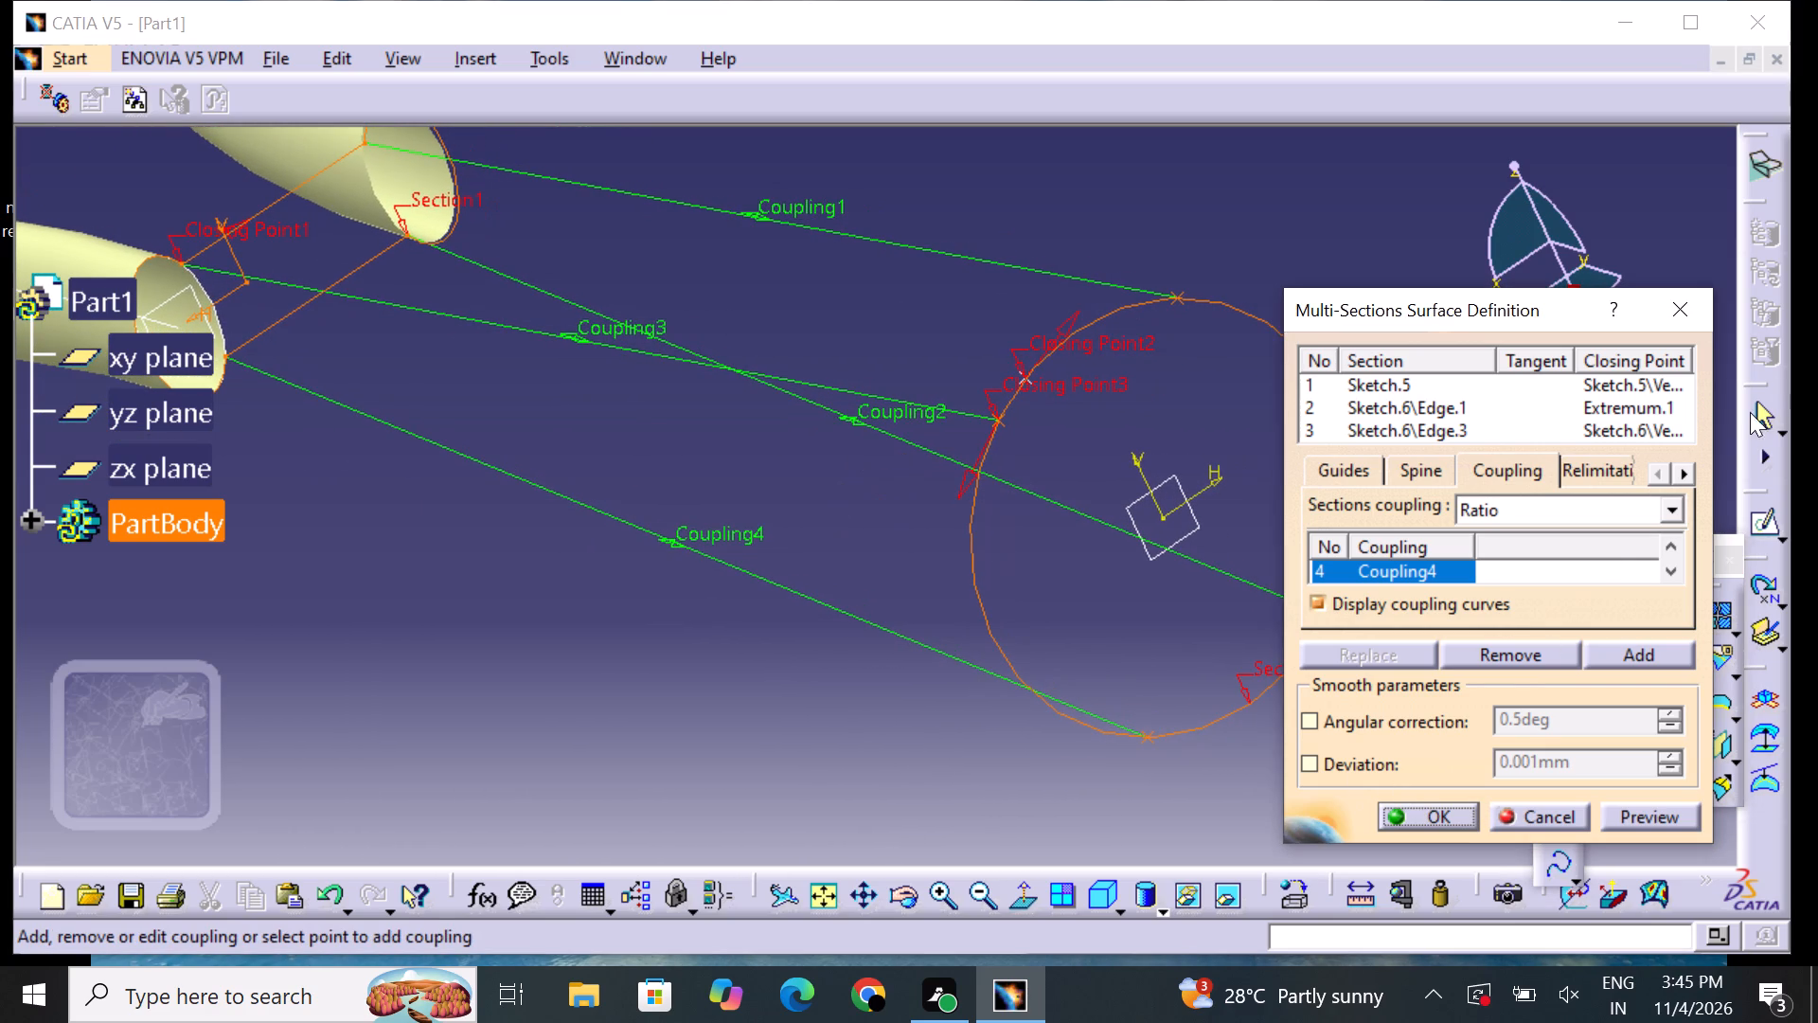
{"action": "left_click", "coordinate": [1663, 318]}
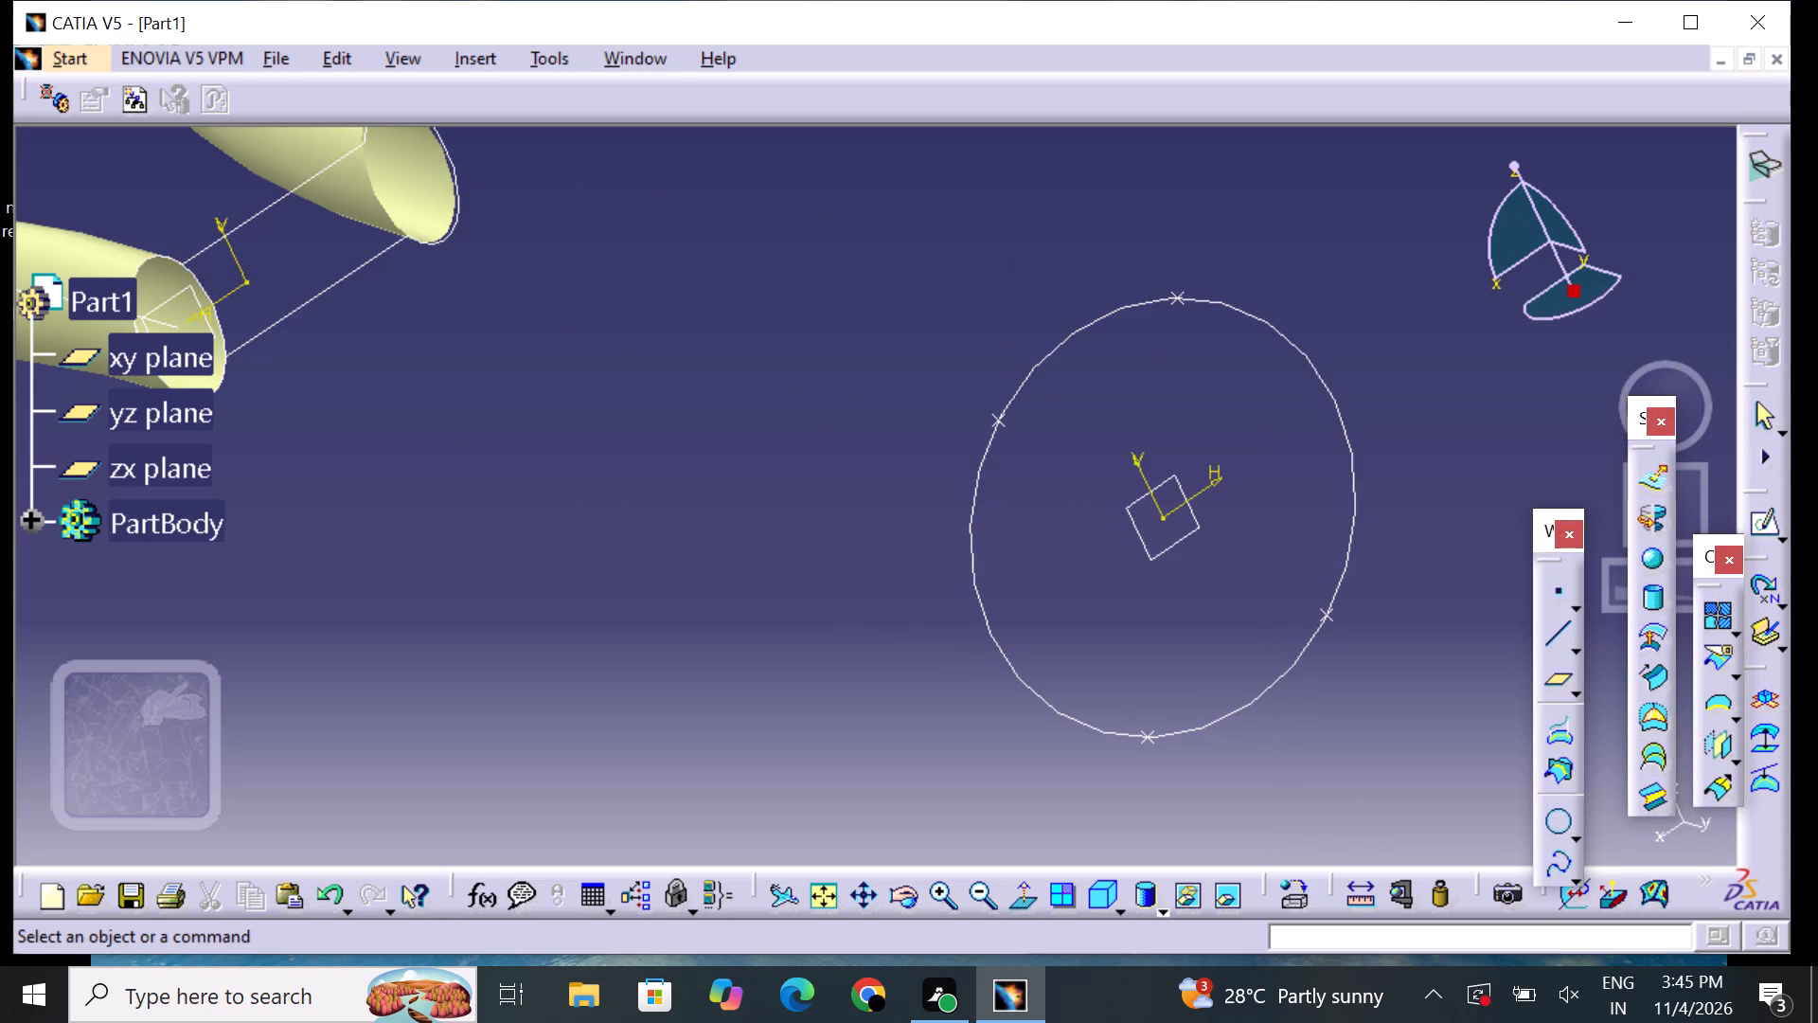
Open the ellipse's sketch, Sketch.6, for editing.
{"action": "left_click", "coordinate": [1357, 521]}
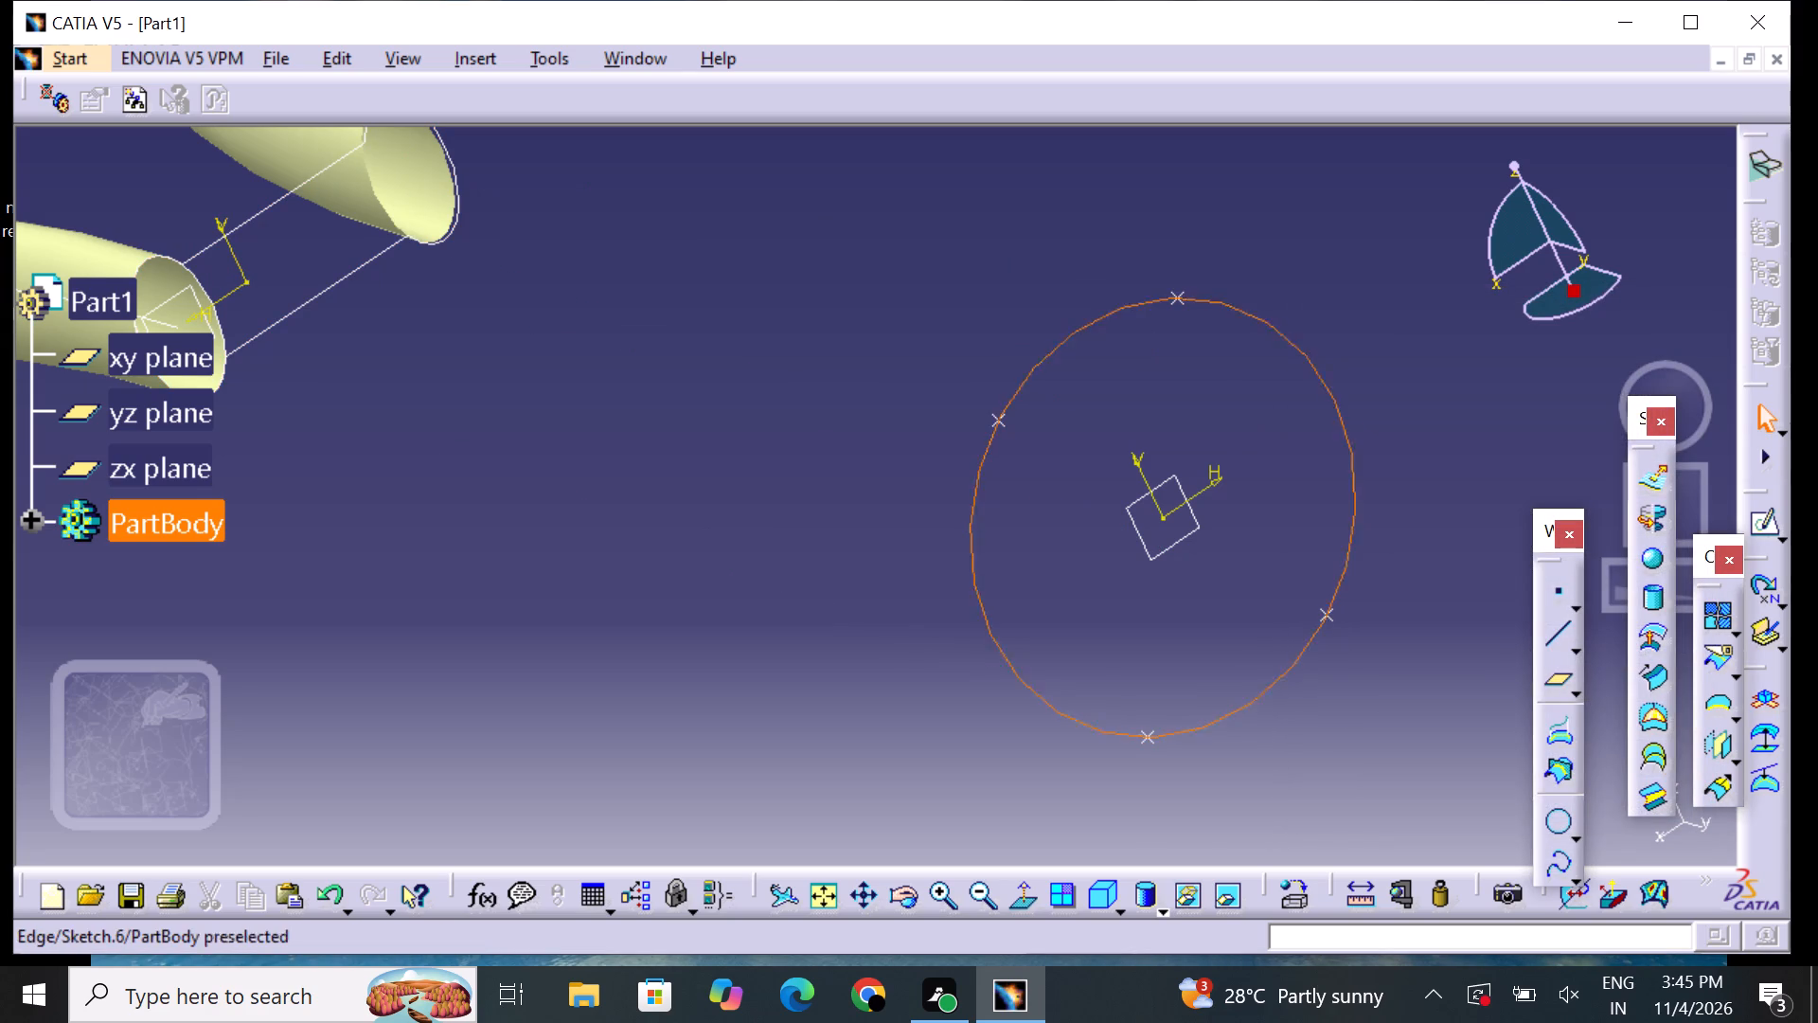
{"action": "left_click", "coordinate": [1765, 531]}
{"action": "middle_click_drag", "start_coordinate": [1478, 596], "coordinate": [1427, 388]}
{"action": "middle_click_drag", "start_coordinate": [1448, 721], "coordinate": [1441, 688]}
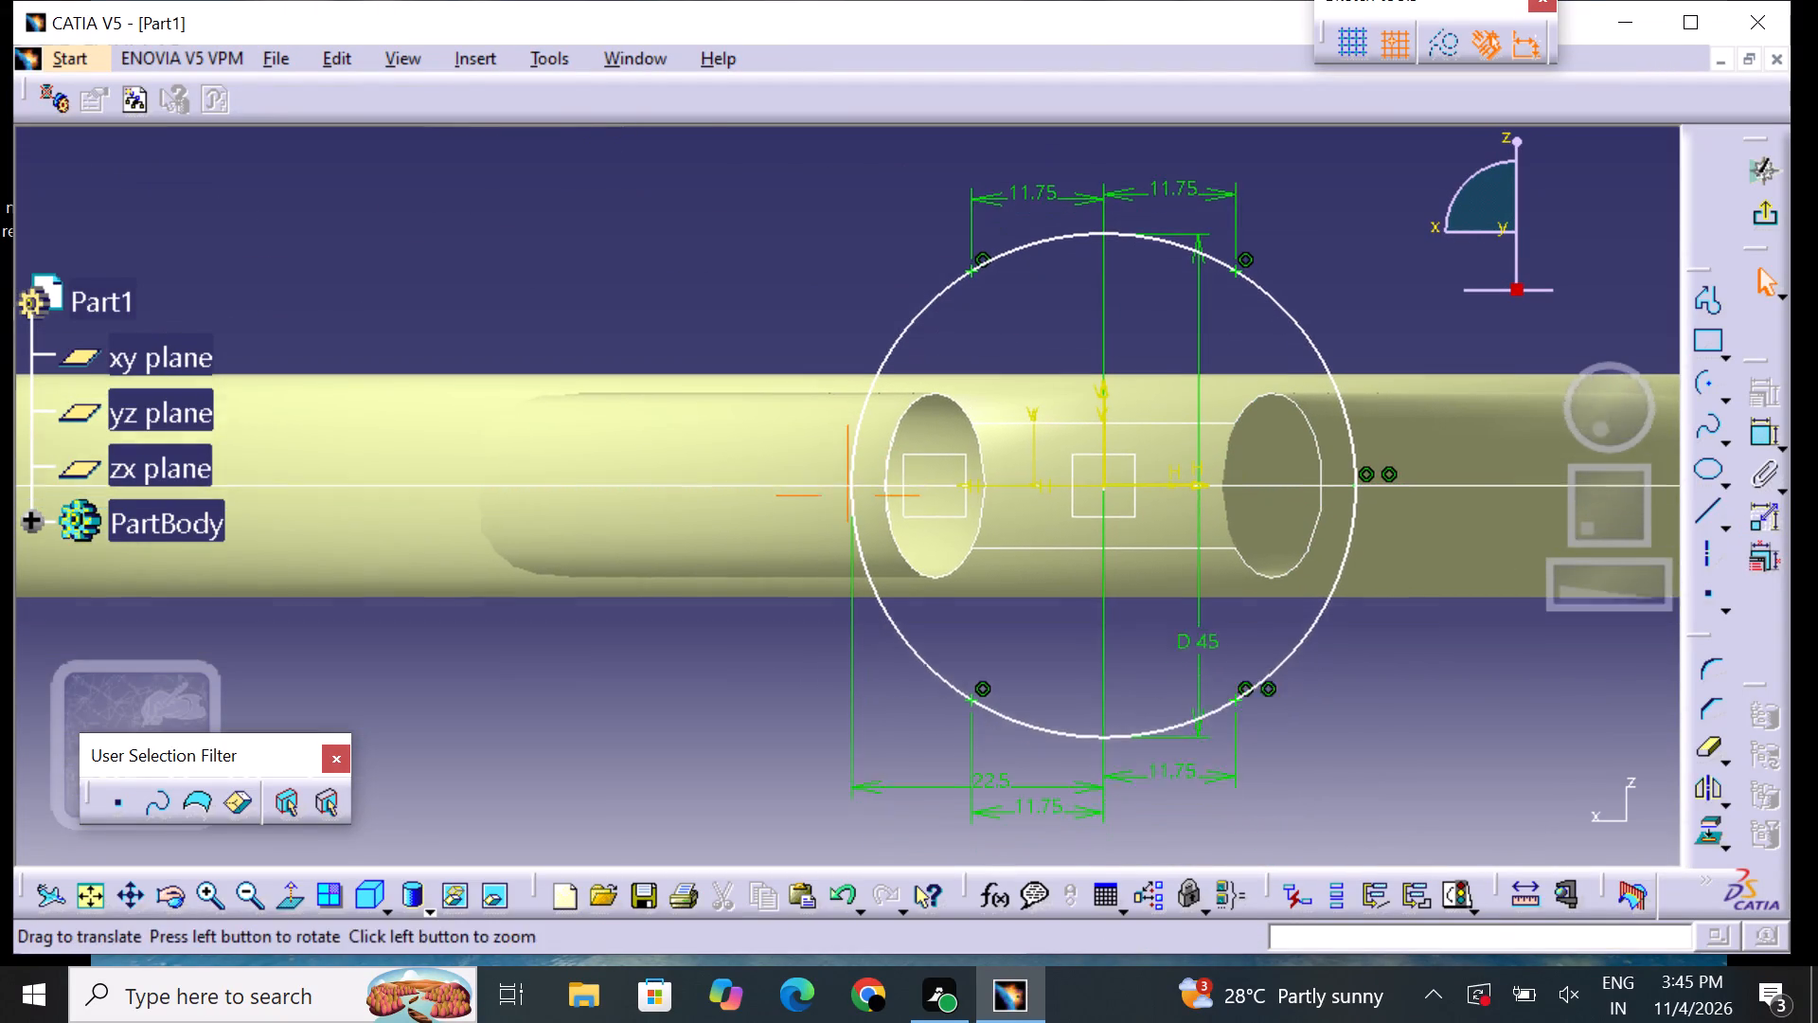
{"action": "middle_click_drag", "start_coordinate": [1441, 688], "coordinate": [1395, 628]}
{"action": "middle_click_drag", "start_coordinate": [1391, 626], "coordinate": [1326, 680]}
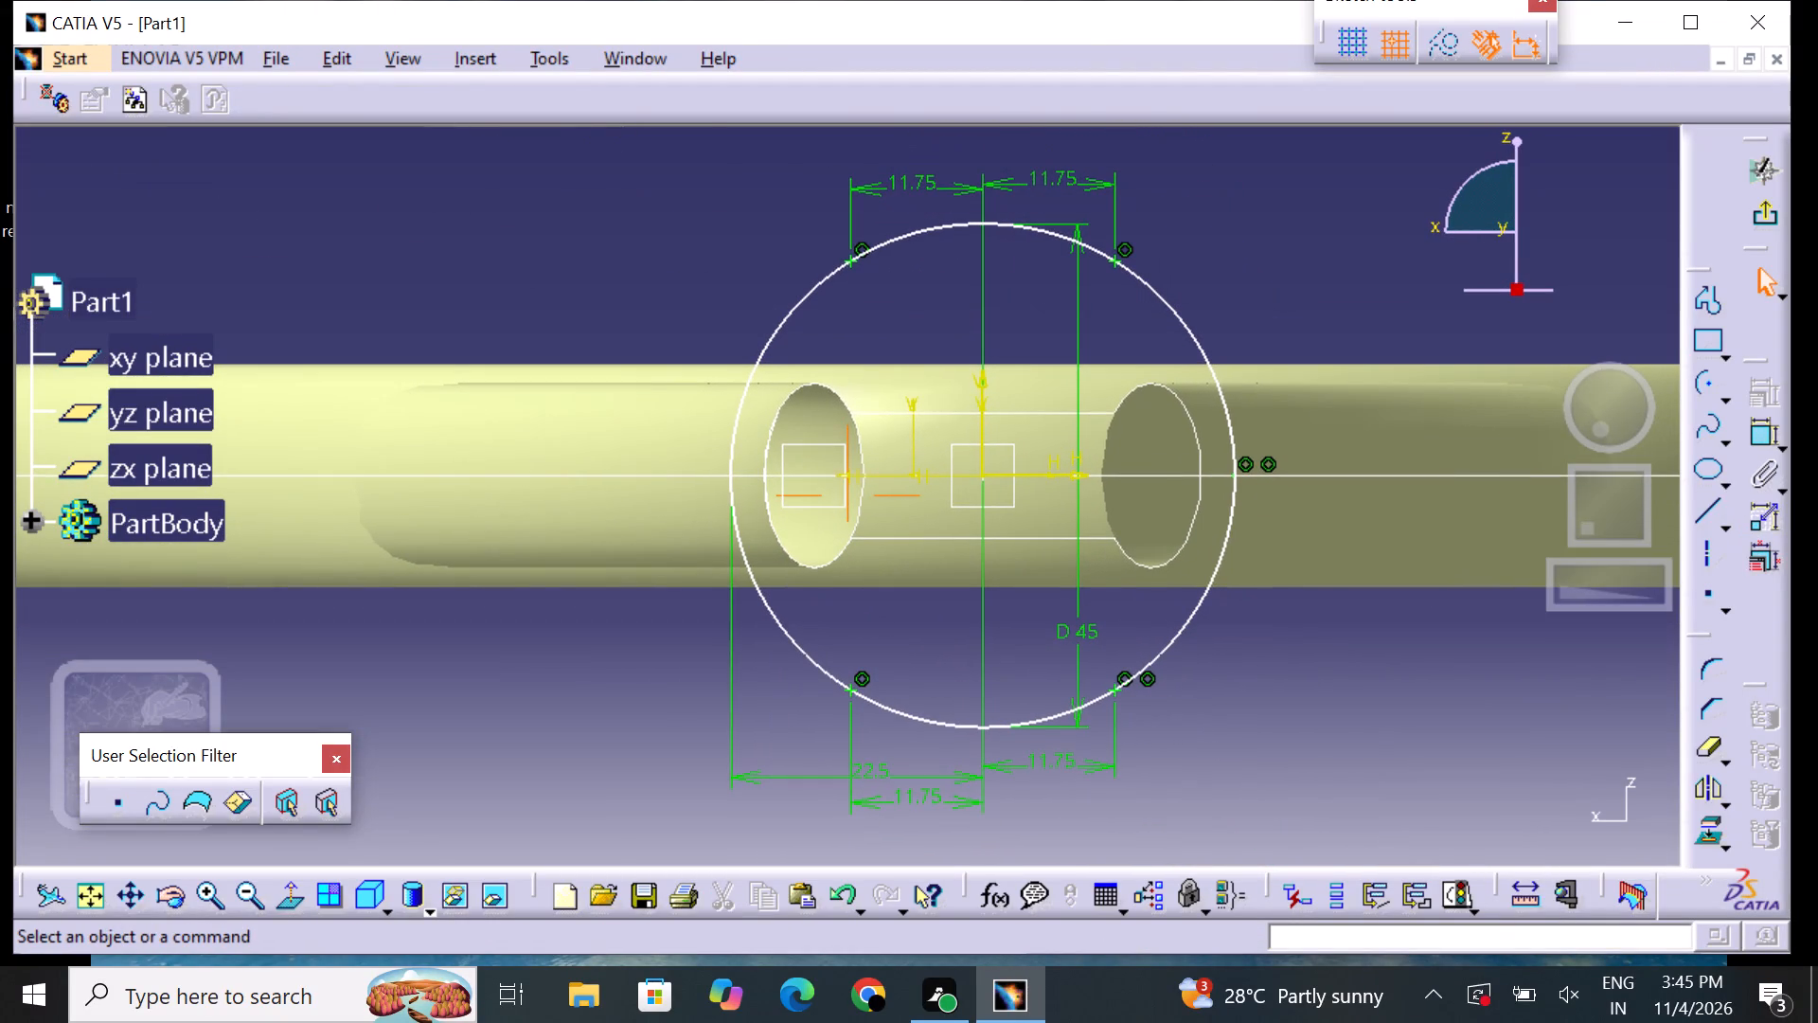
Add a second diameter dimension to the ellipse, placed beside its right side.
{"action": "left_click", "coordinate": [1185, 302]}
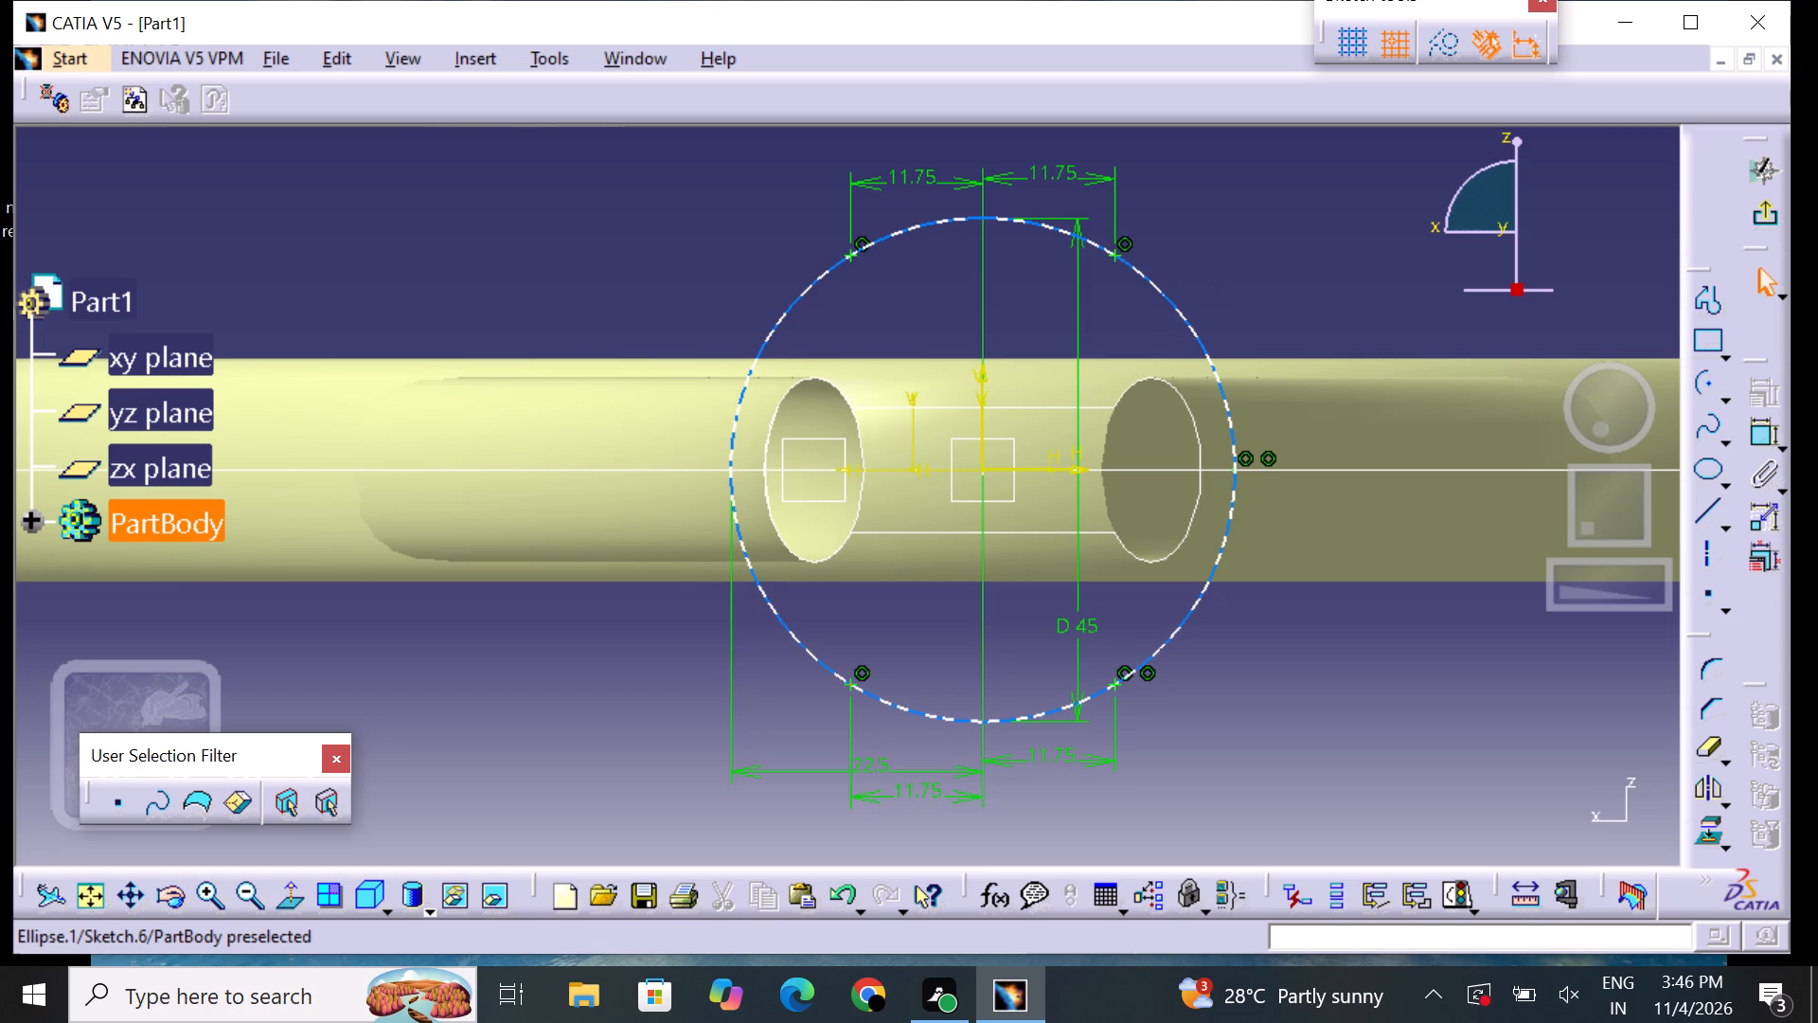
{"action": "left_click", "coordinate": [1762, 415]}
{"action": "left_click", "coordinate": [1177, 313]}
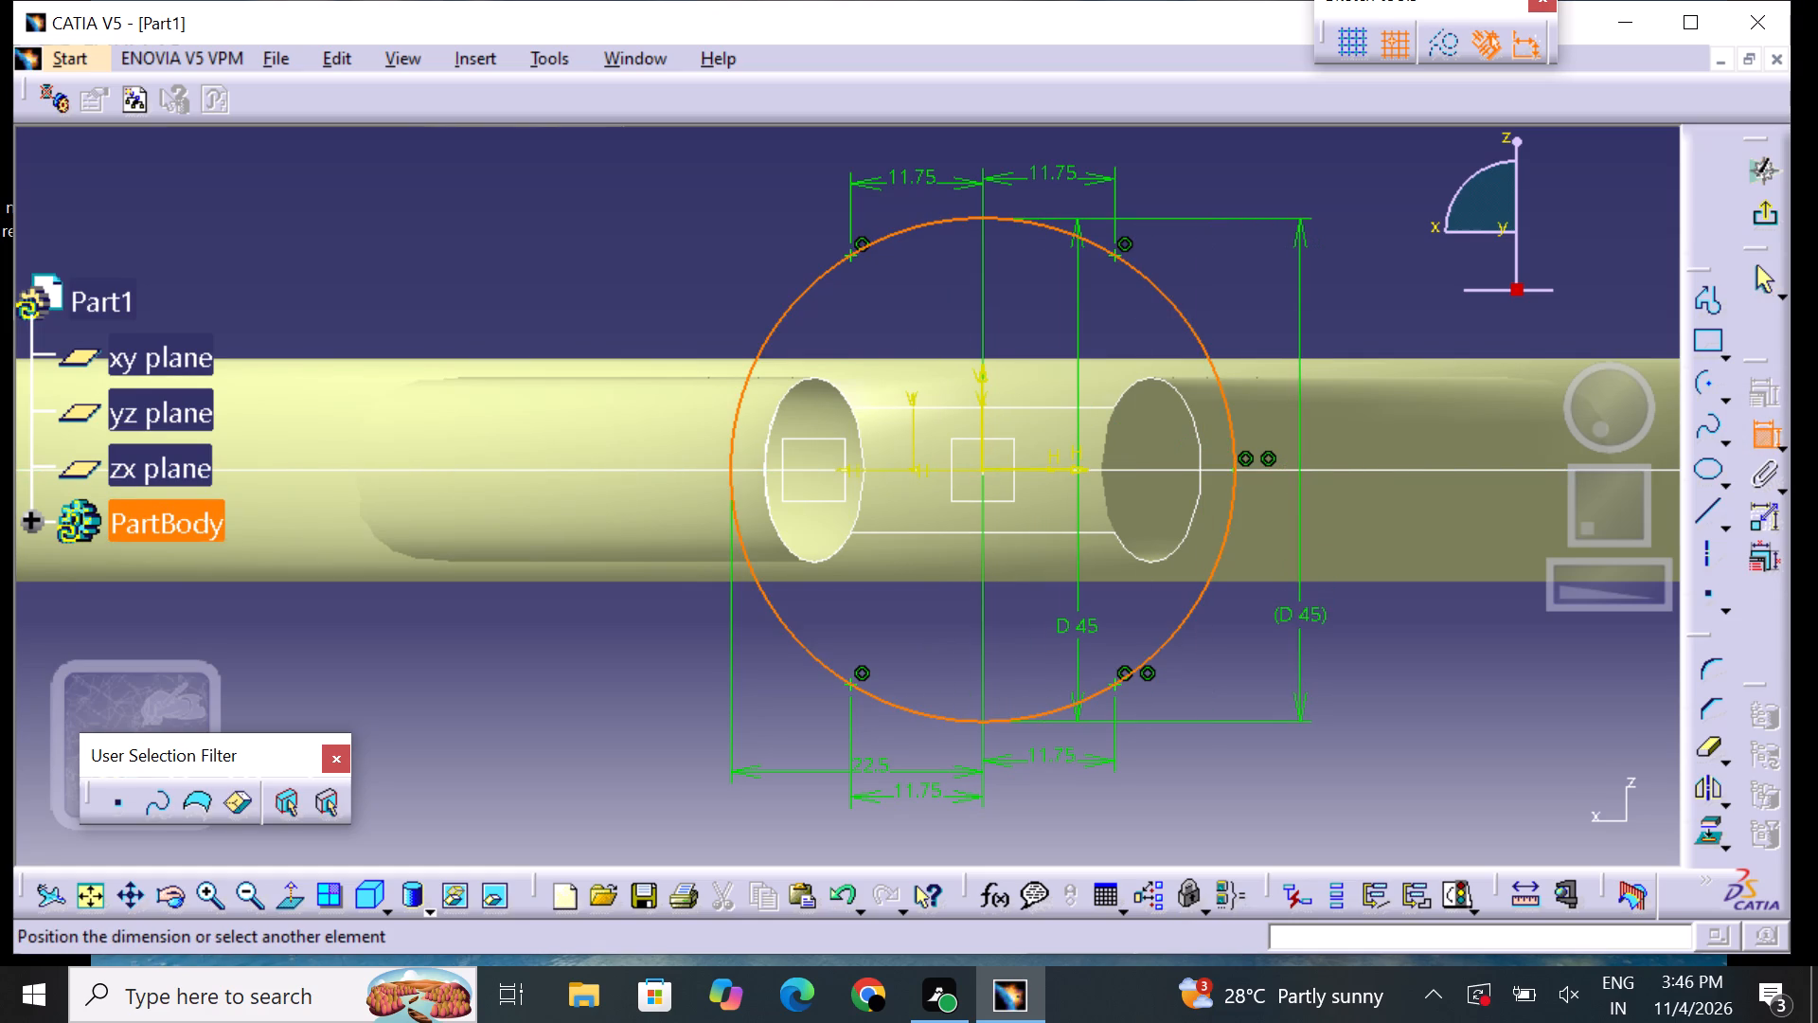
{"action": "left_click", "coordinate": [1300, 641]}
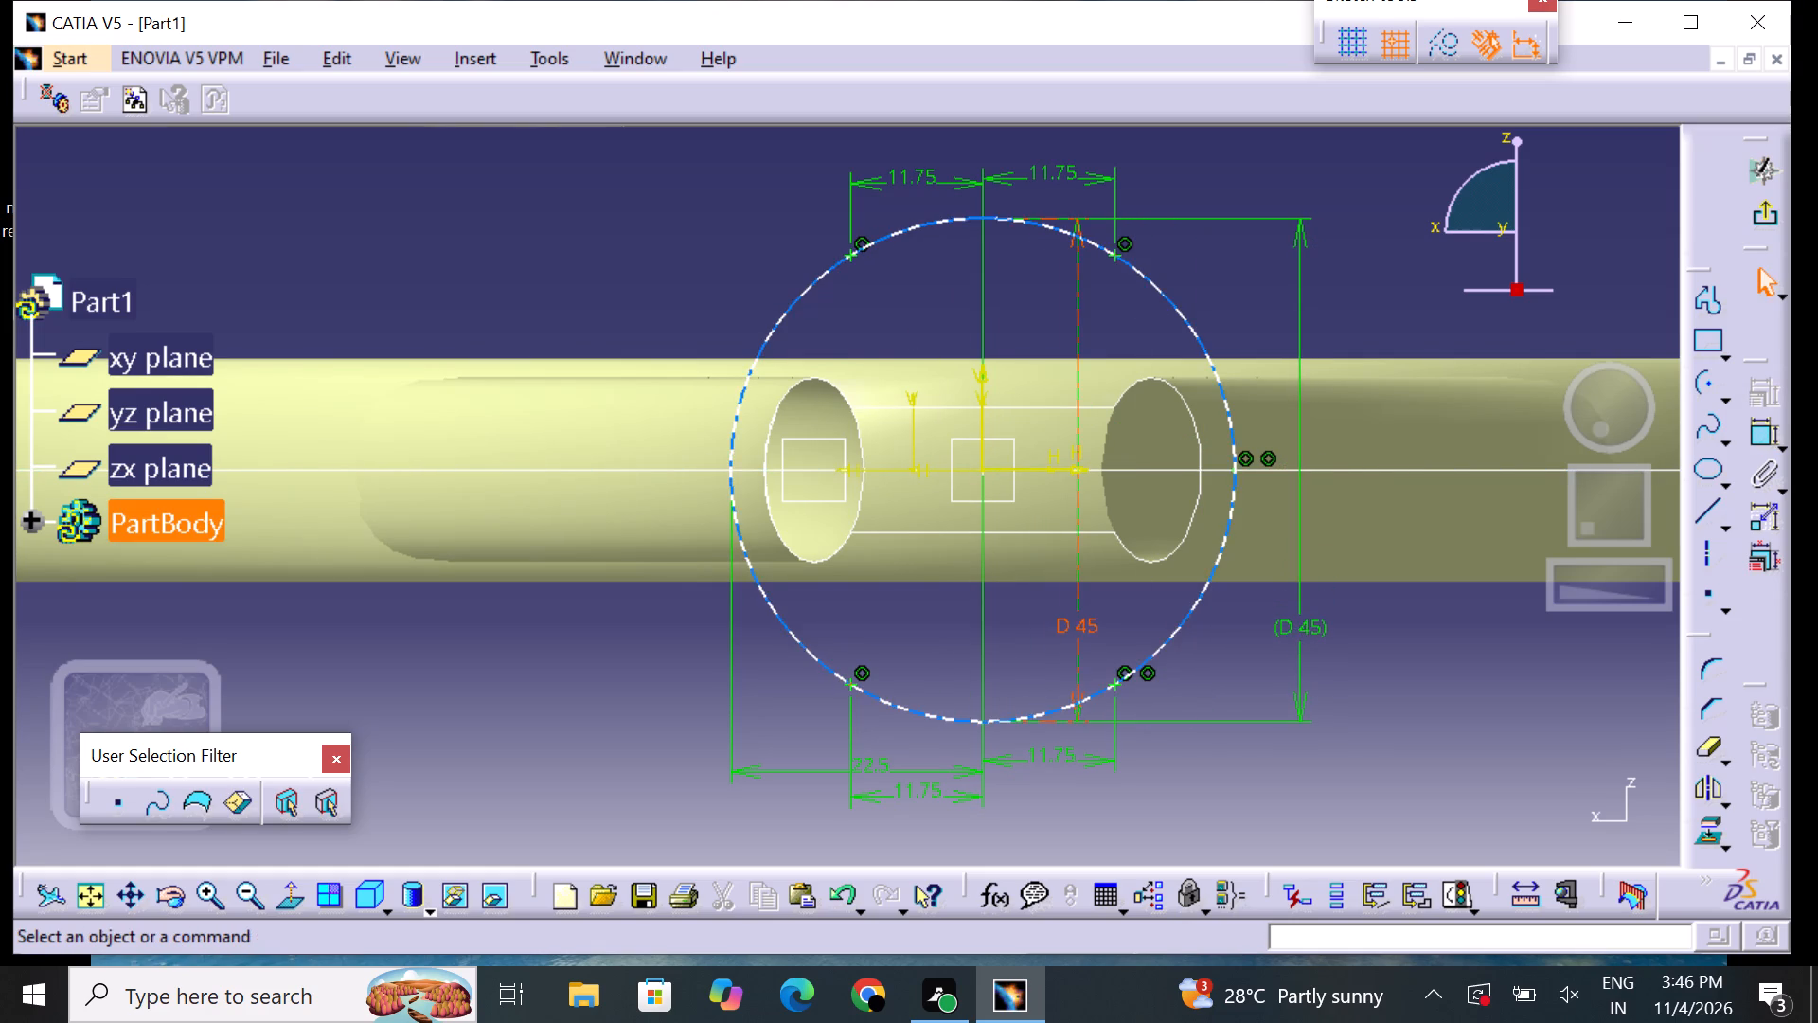
Delete the ellipse's original driving diameter dimension and the offset dimension from its left extreme to the vertical axis.
{"action": "left_click", "coordinate": [1091, 627]}
{"action": "right_click", "coordinate": [1090, 628]}
{"action": "left_click", "coordinate": [1179, 564]}
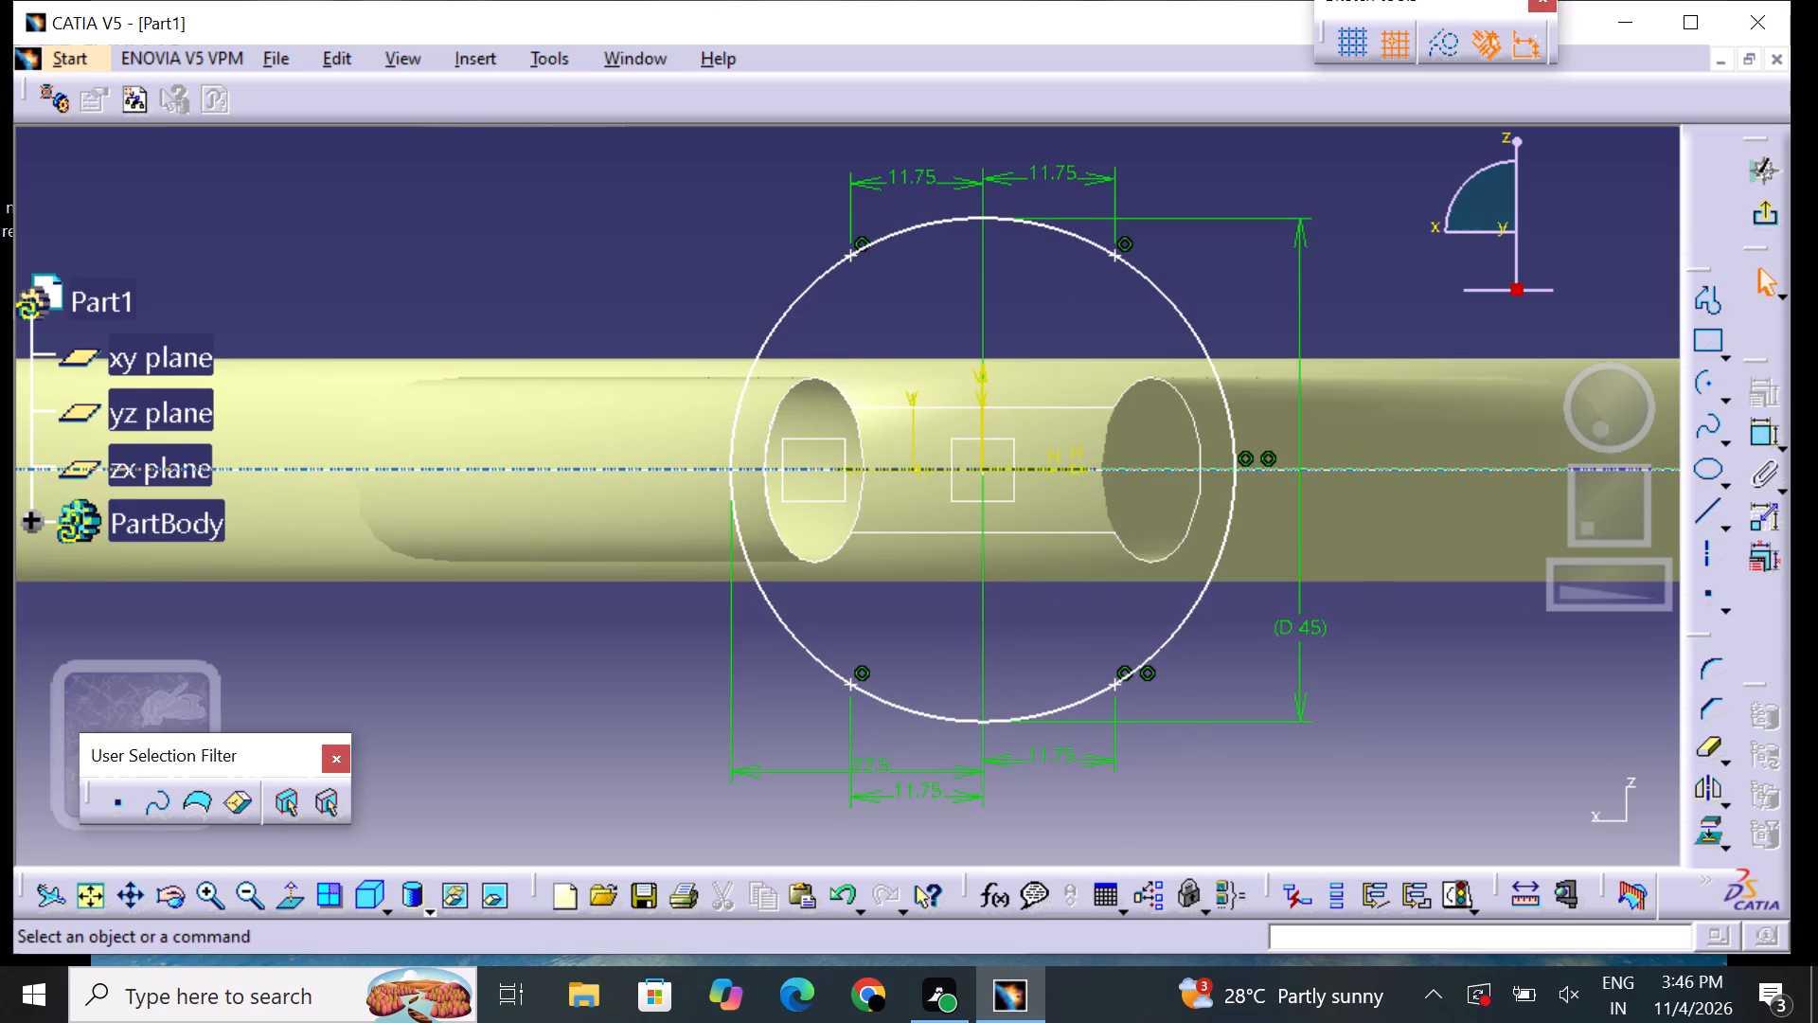
{"action": "left_click", "coordinate": [766, 503]}
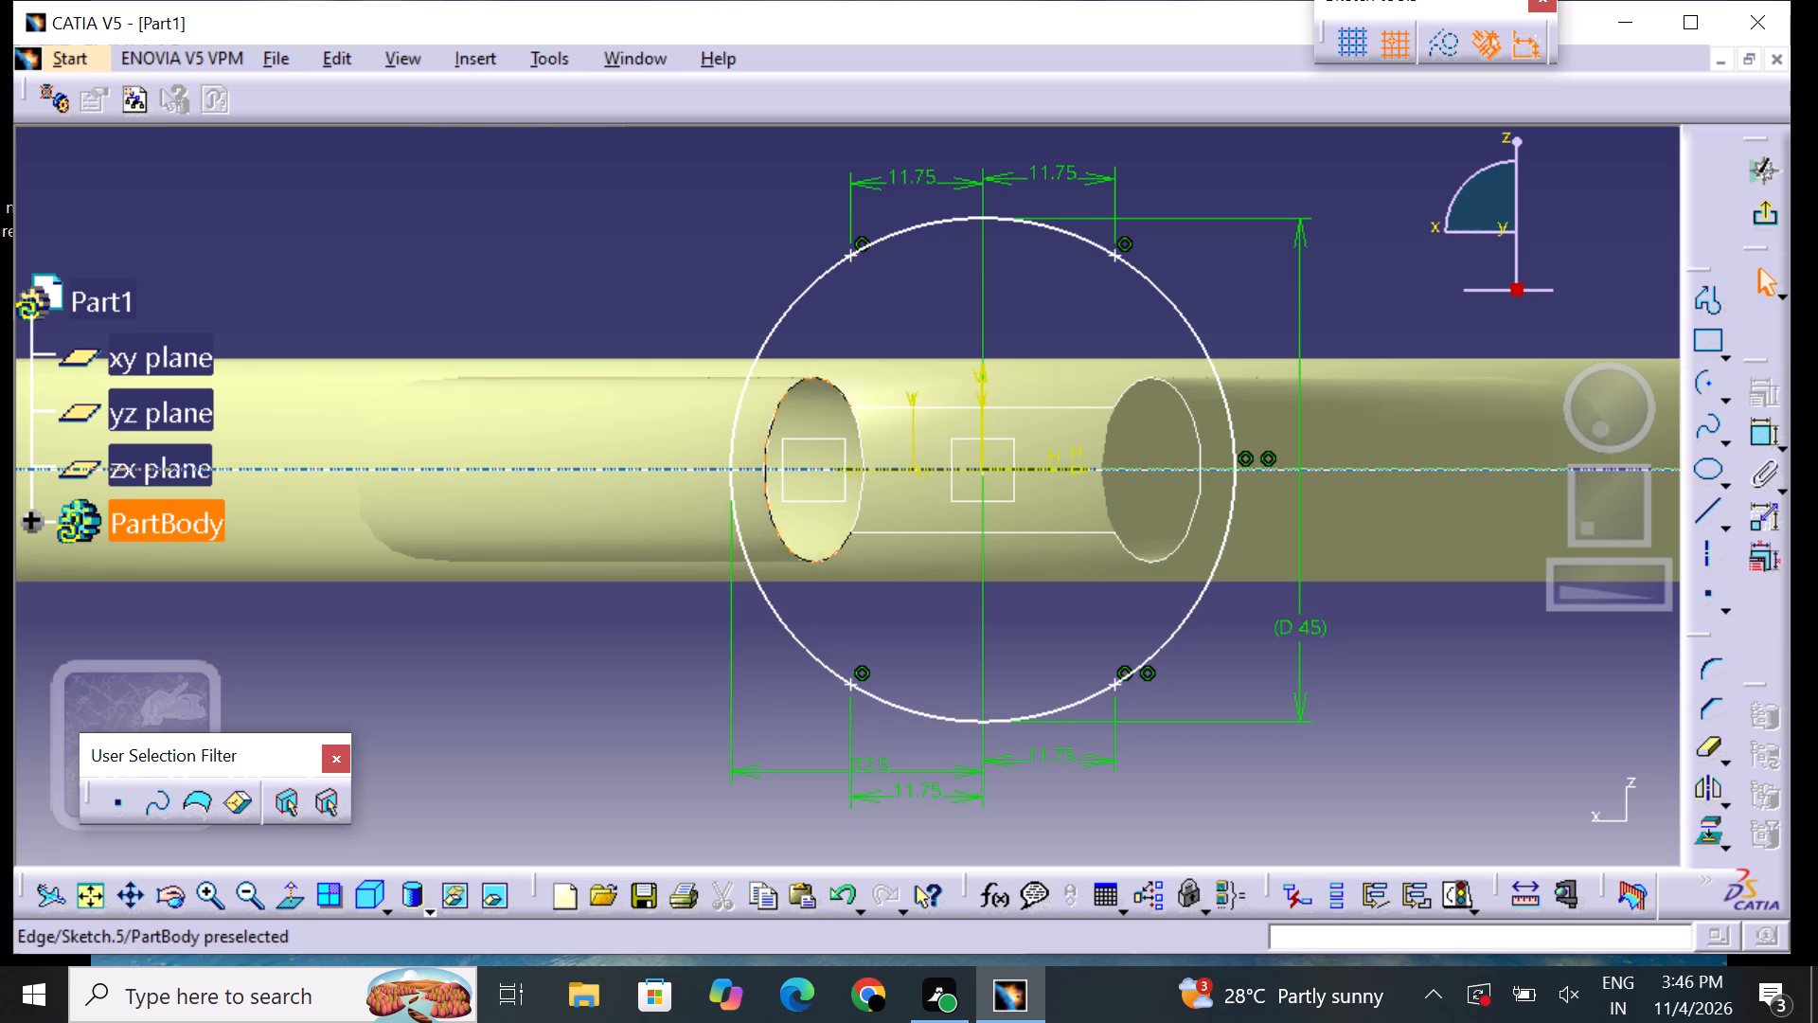
{"action": "left_click", "coordinate": [891, 763]}
{"action": "right_click", "coordinate": [891, 763]}
{"action": "left_click", "coordinate": [965, 705]}
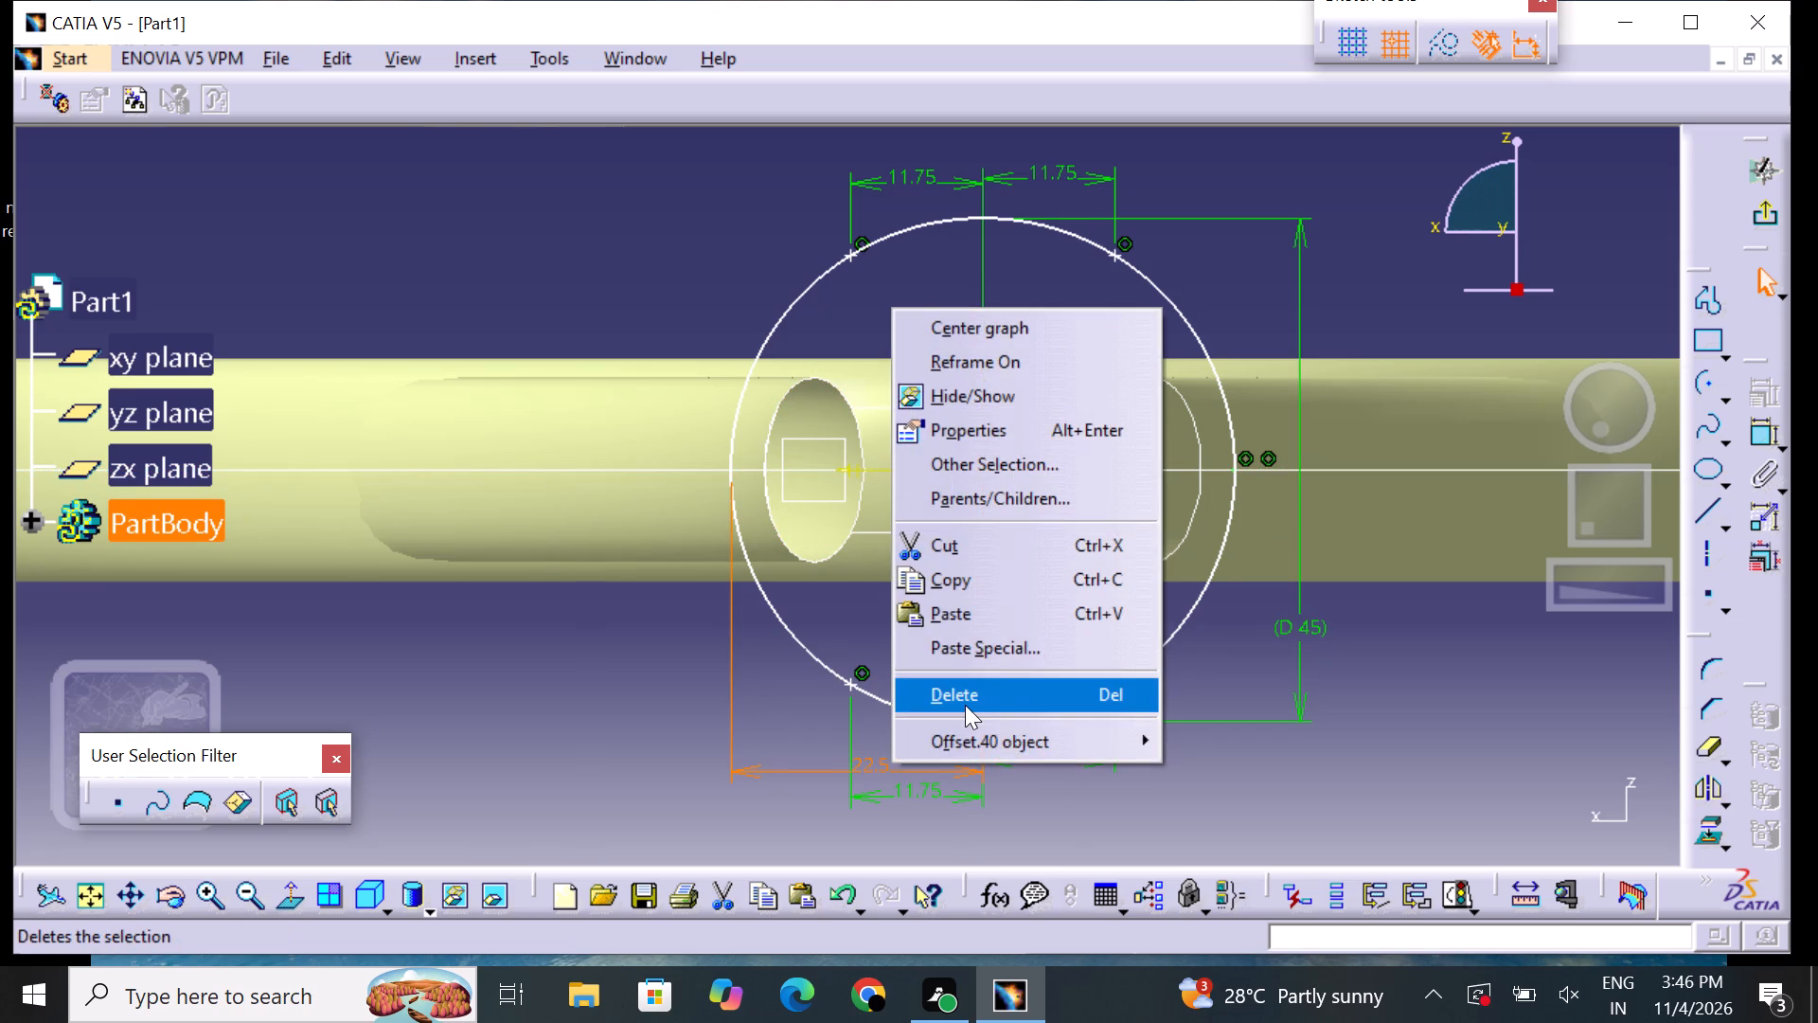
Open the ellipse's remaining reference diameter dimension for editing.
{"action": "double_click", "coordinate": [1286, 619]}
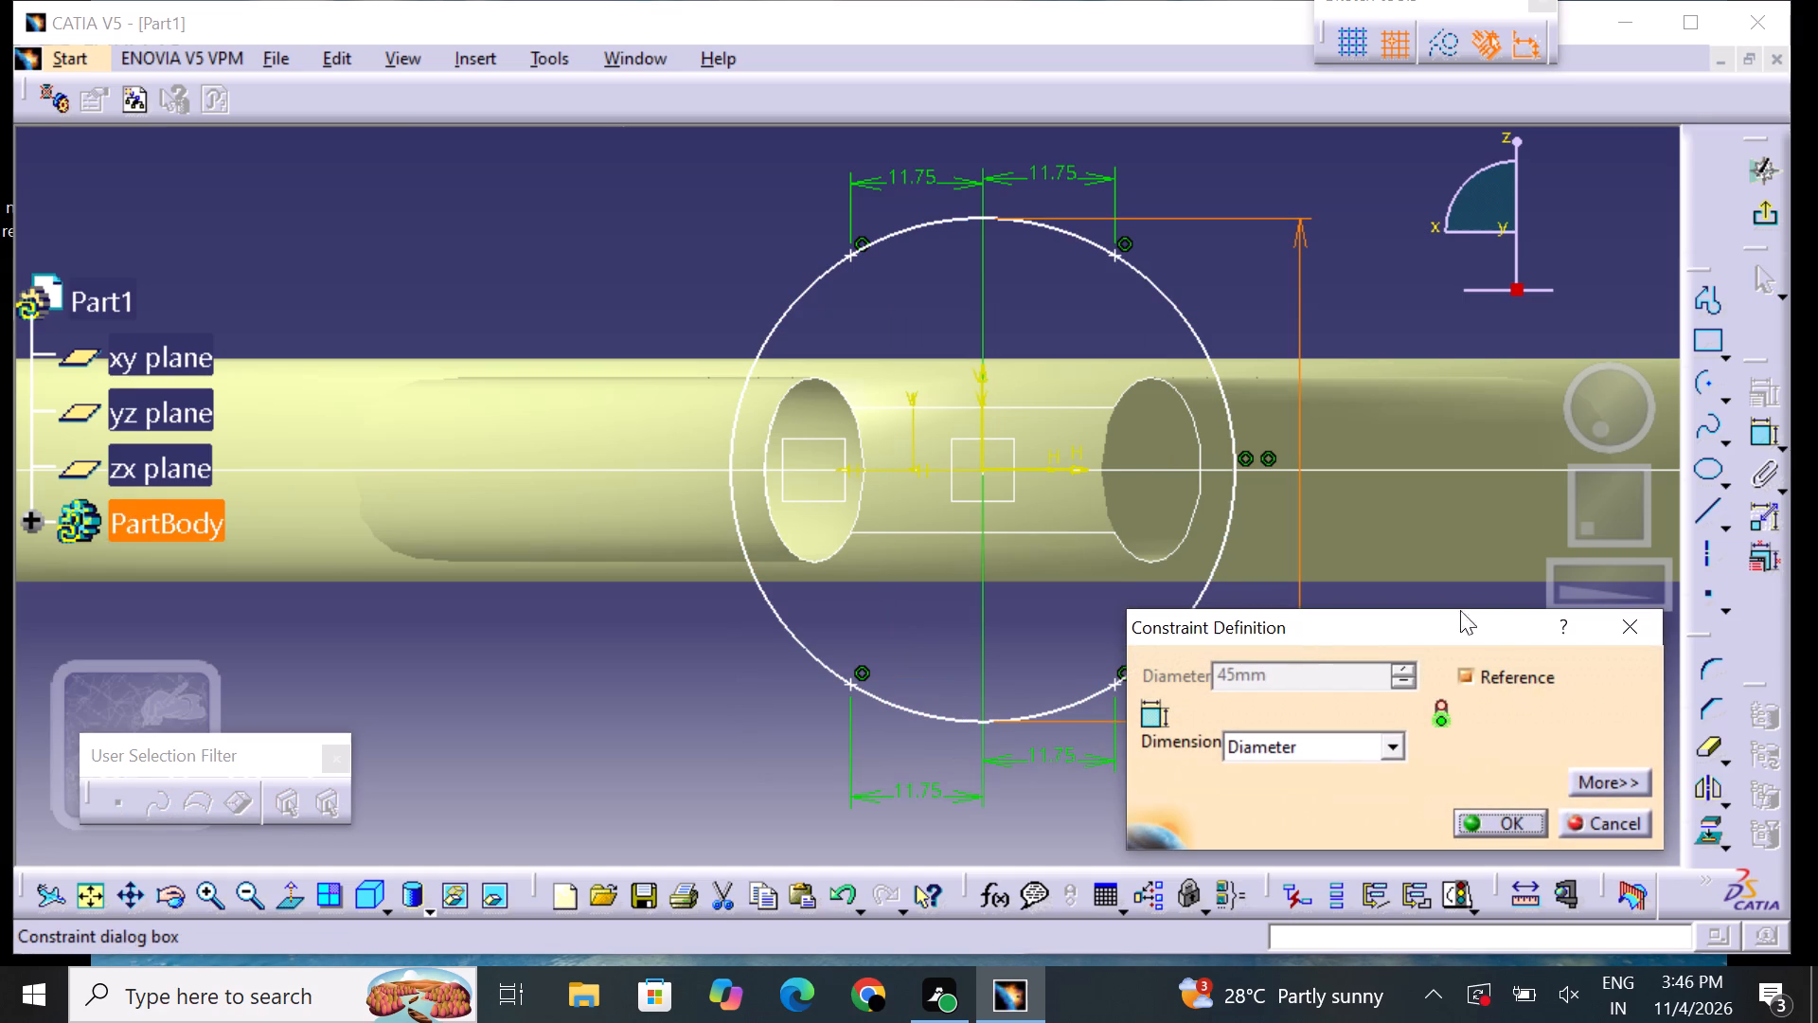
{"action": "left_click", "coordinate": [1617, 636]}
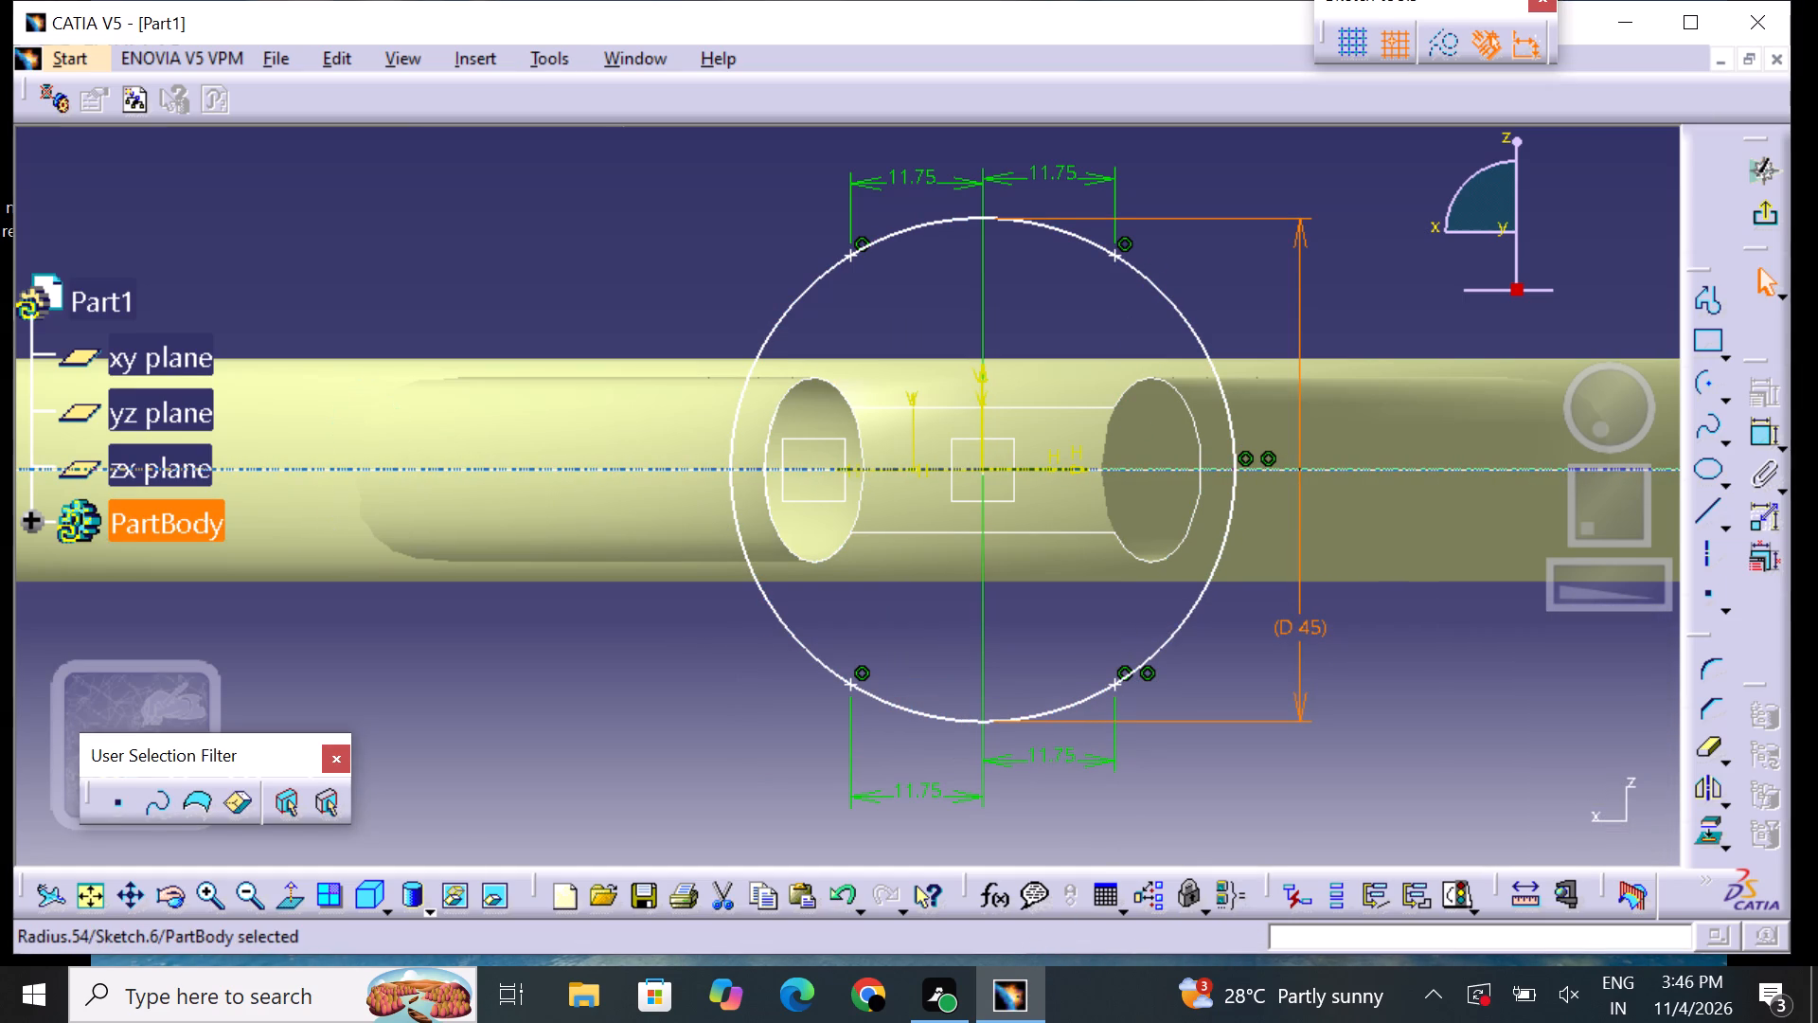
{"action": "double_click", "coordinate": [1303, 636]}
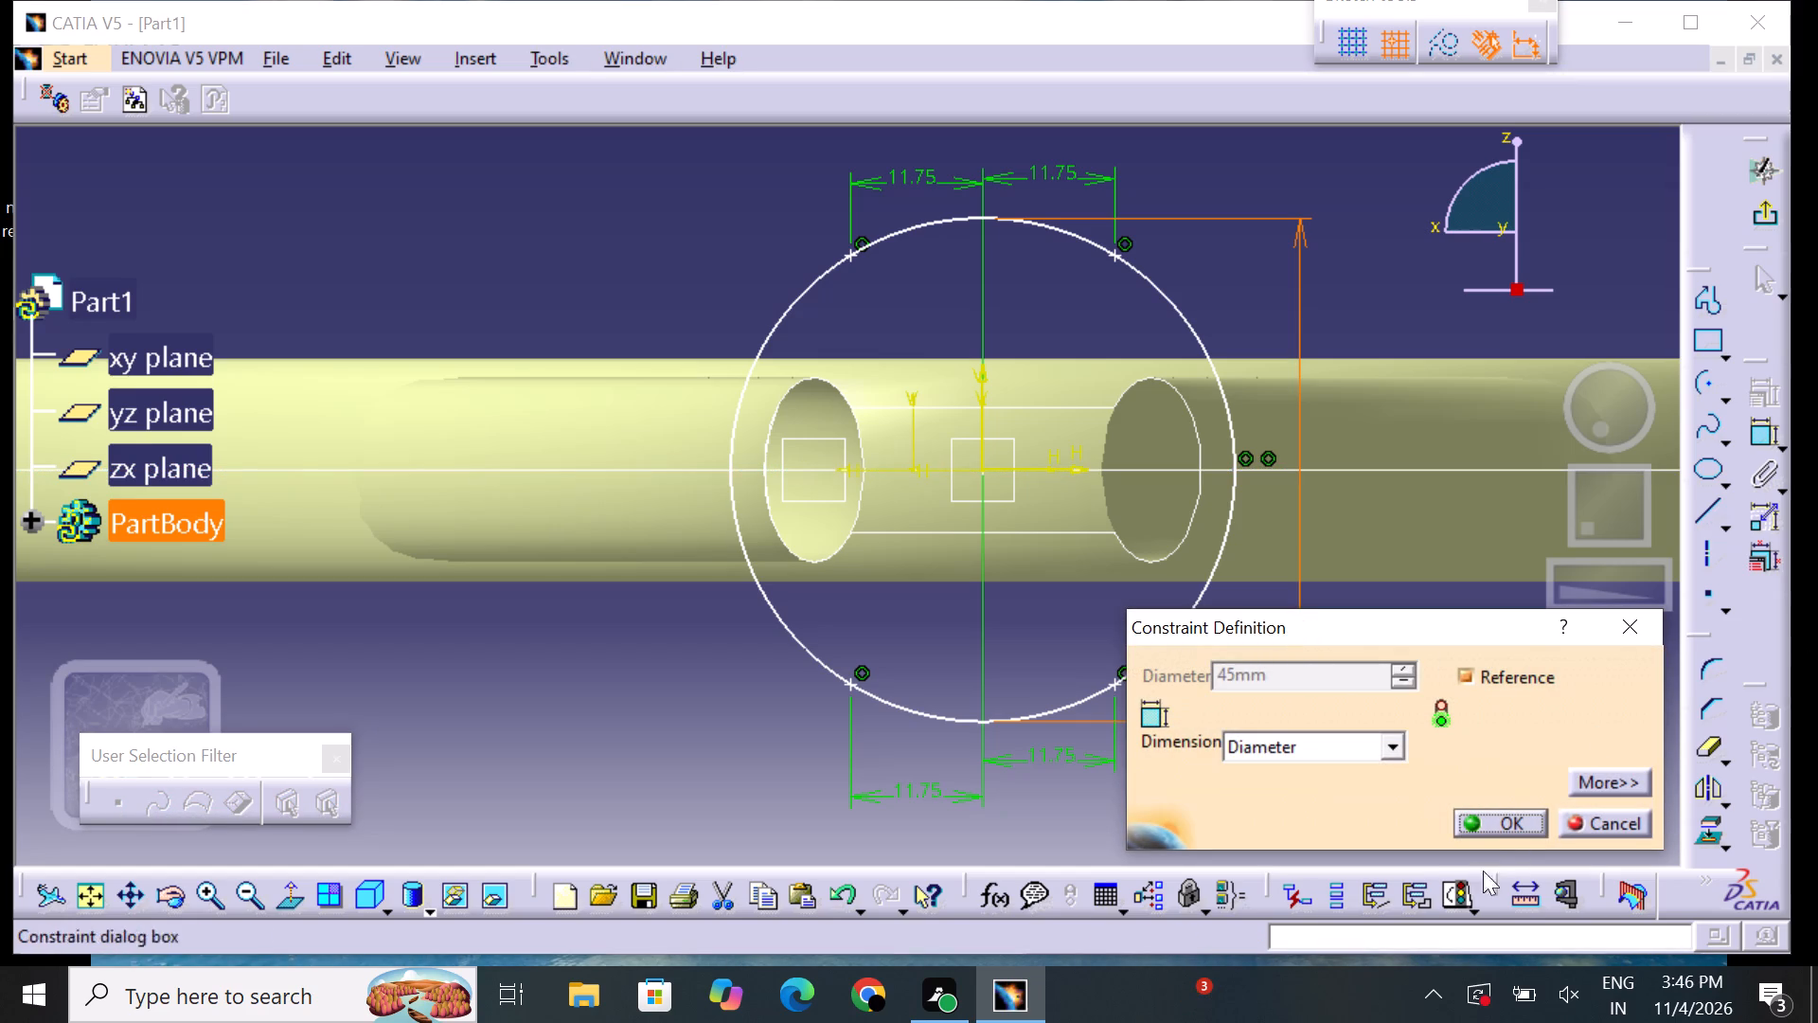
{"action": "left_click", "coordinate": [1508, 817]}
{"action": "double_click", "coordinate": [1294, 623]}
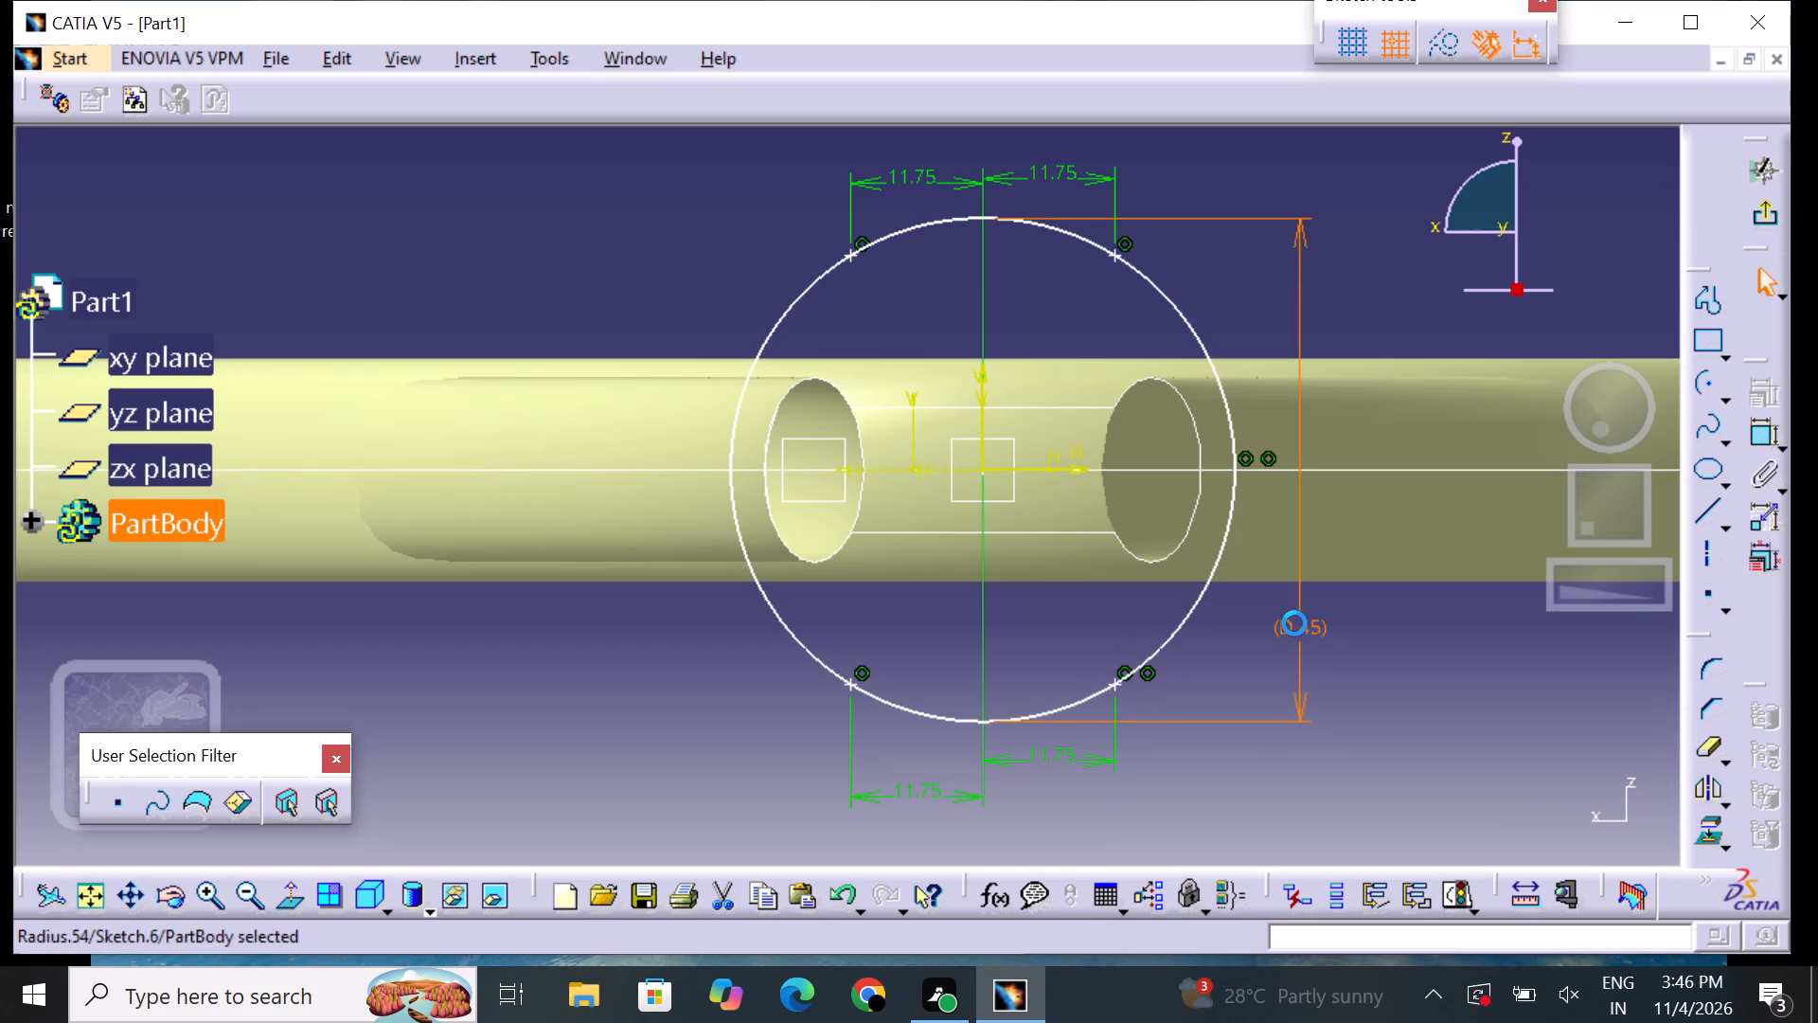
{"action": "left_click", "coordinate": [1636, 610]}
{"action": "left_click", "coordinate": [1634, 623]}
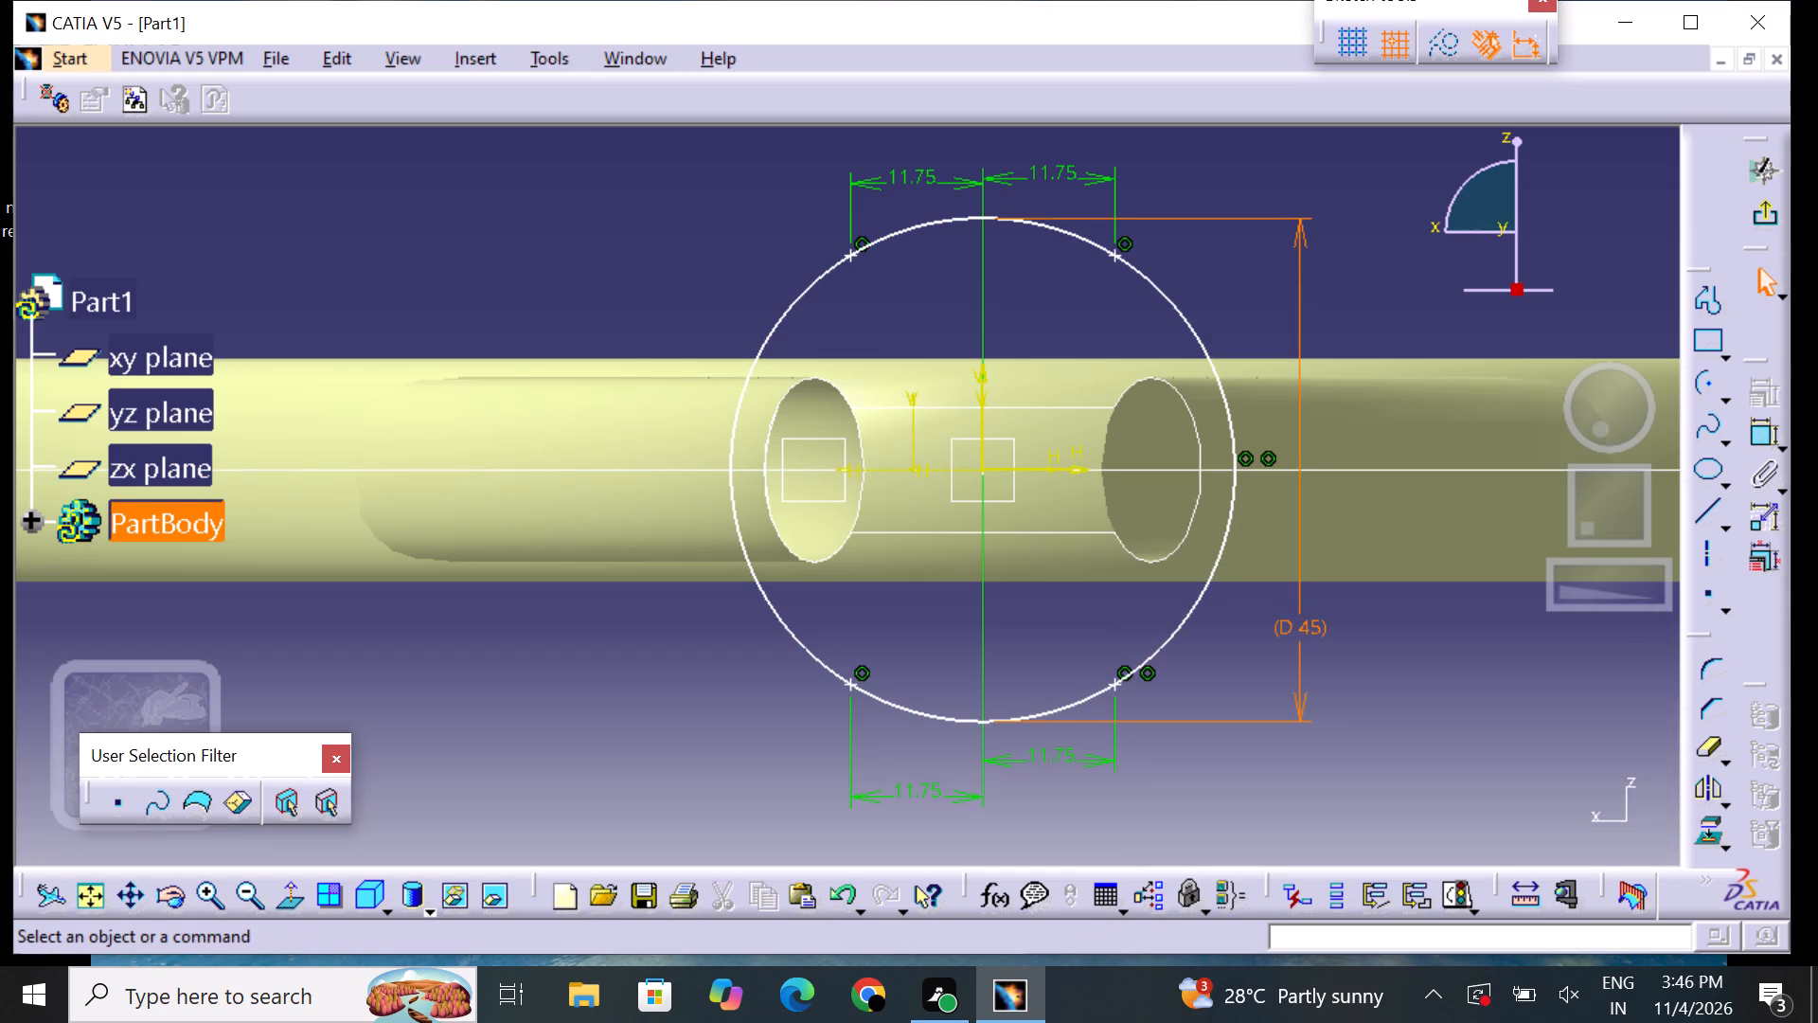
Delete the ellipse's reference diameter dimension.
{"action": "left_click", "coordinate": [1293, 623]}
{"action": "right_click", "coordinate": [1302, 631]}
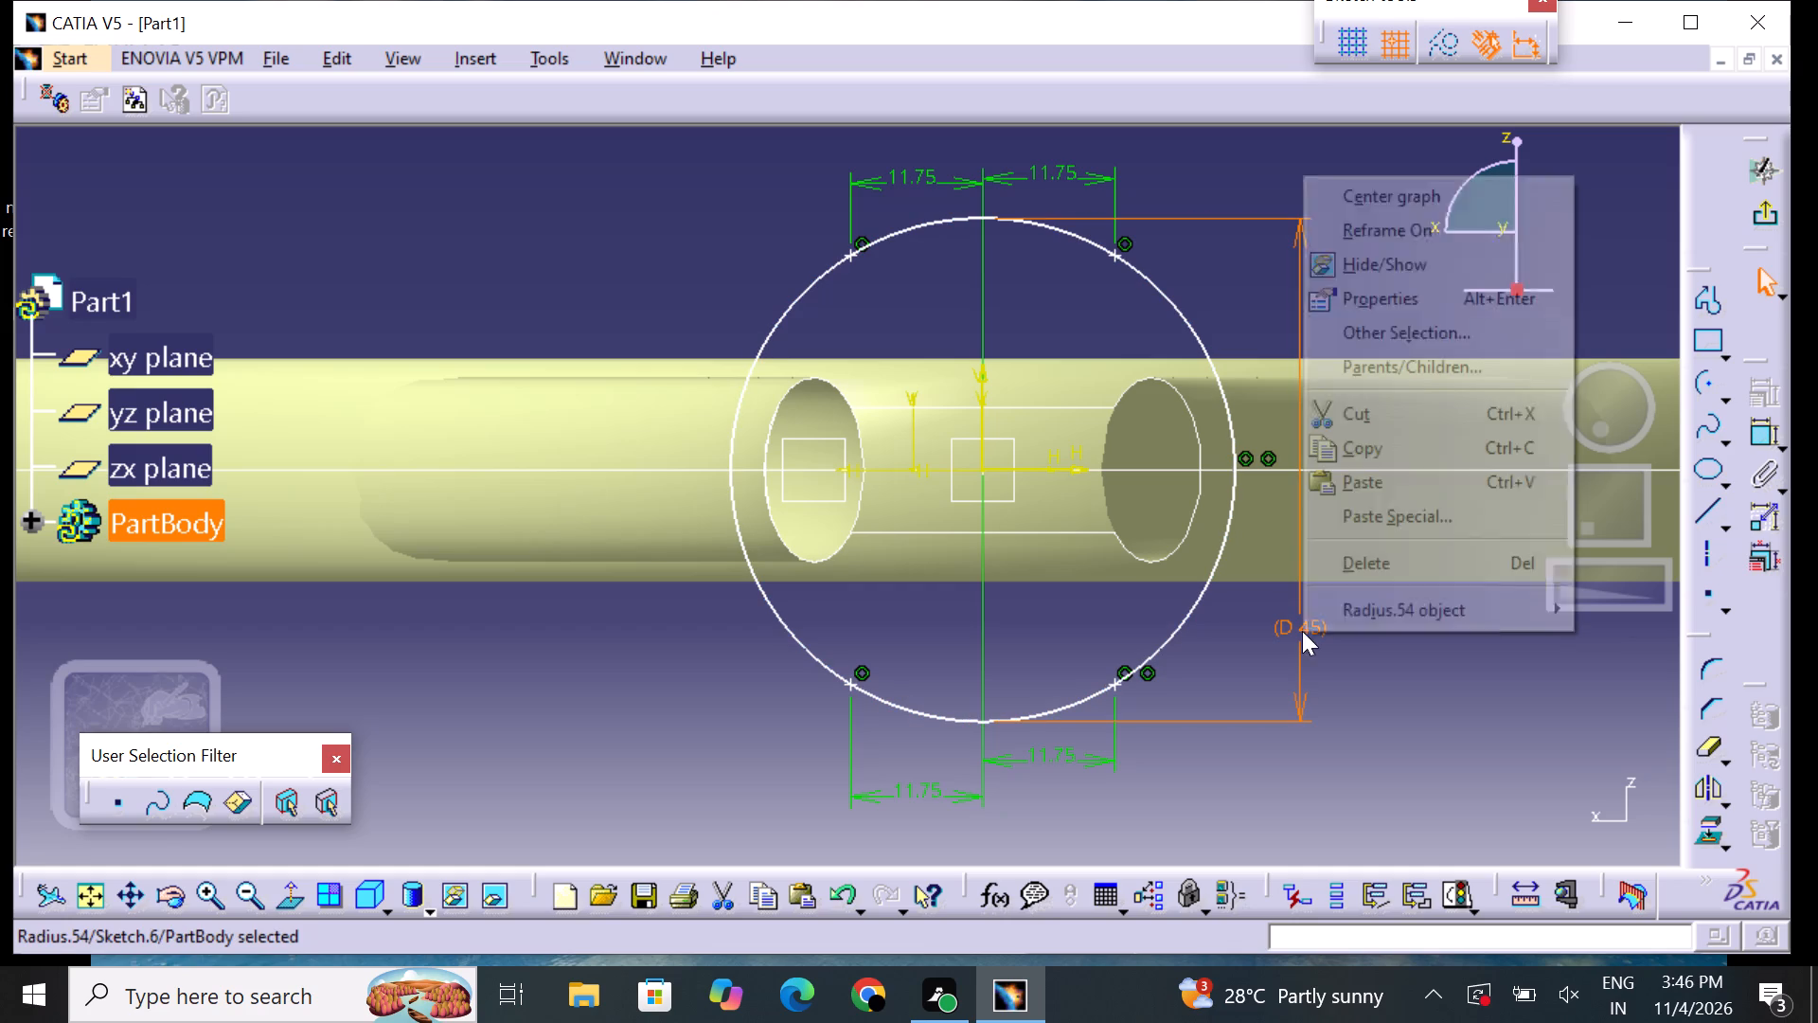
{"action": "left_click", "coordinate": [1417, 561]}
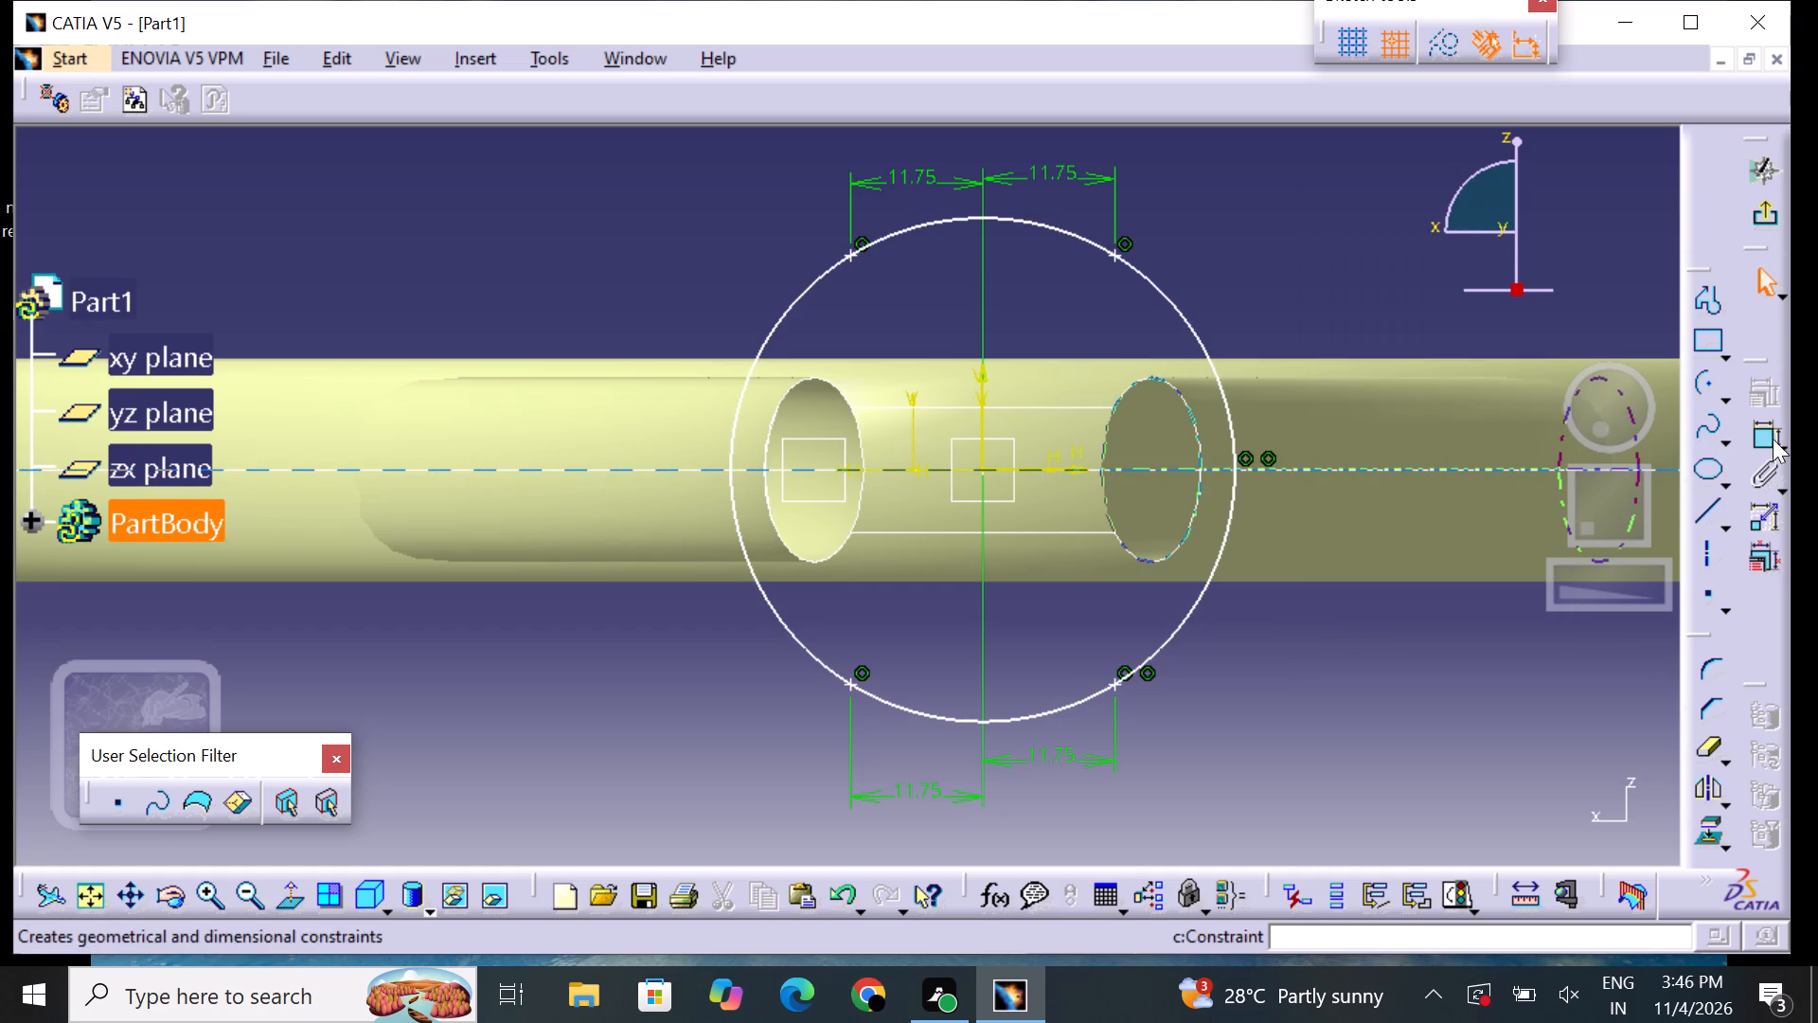
Dimension the ellipse's vertical diameter and set it to 40 mm.
{"action": "left_click", "coordinate": [1767, 437]}
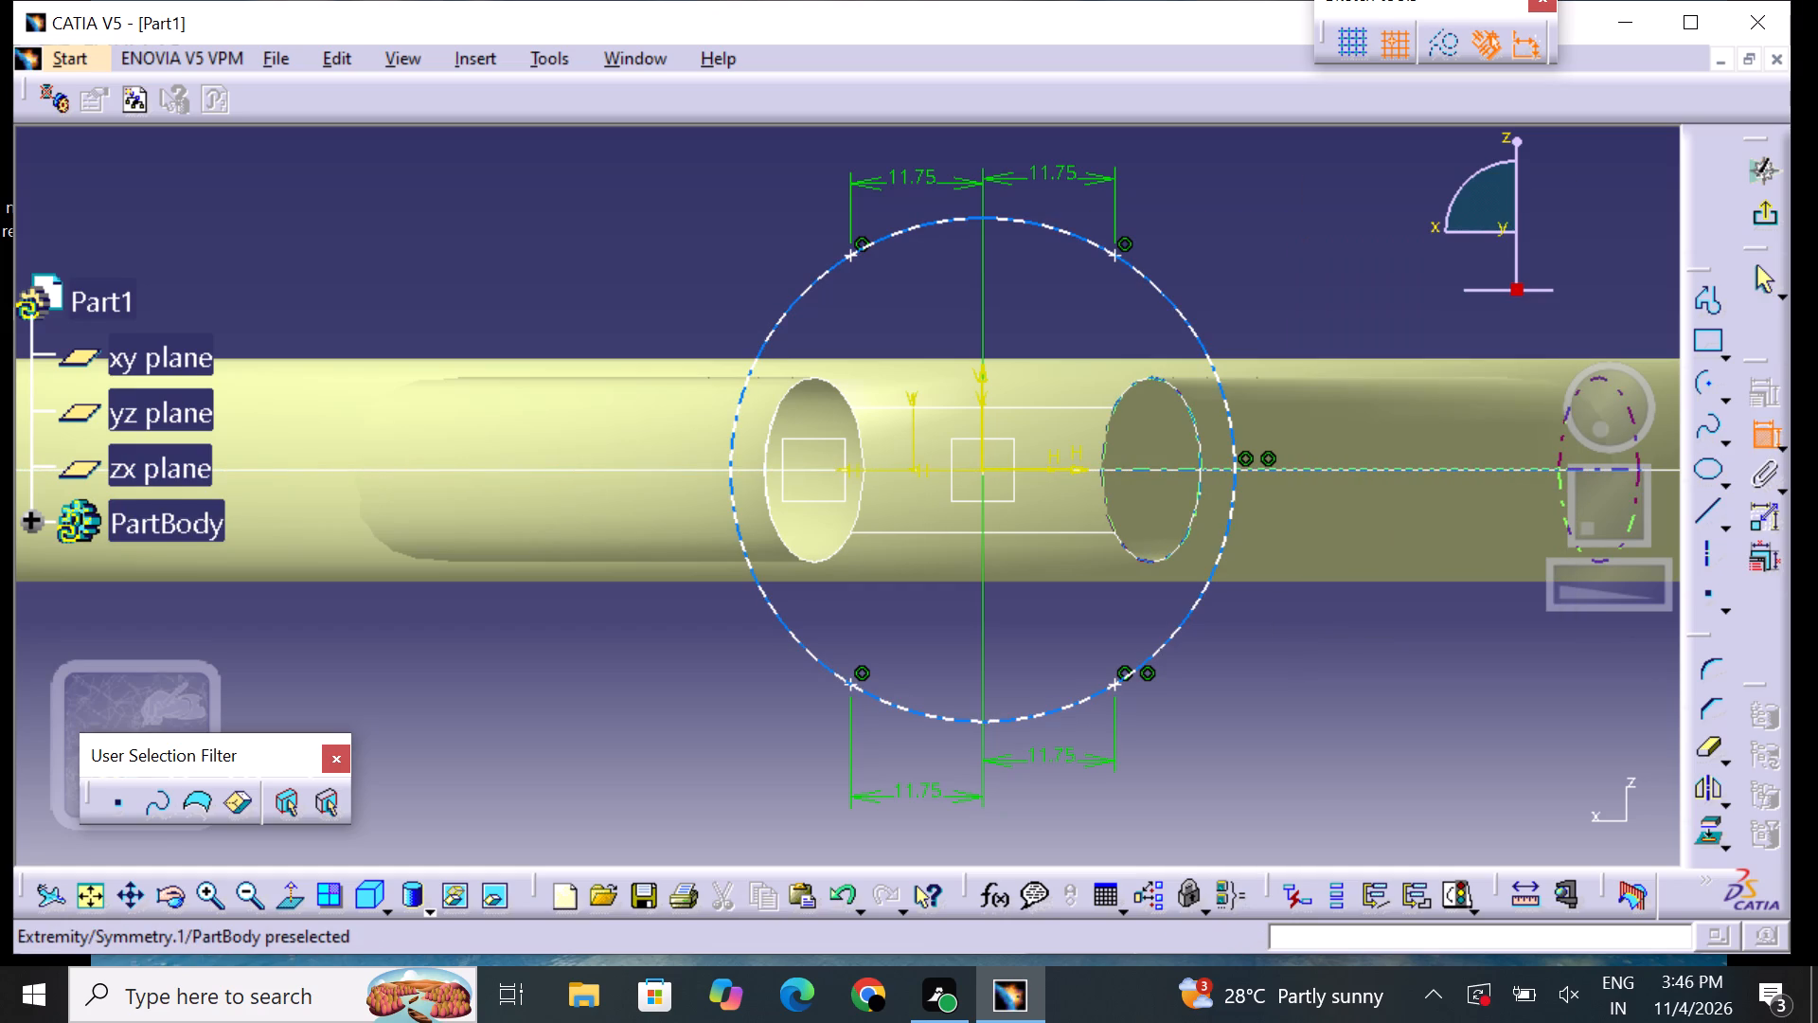
{"action": "left_click", "coordinate": [1232, 487]}
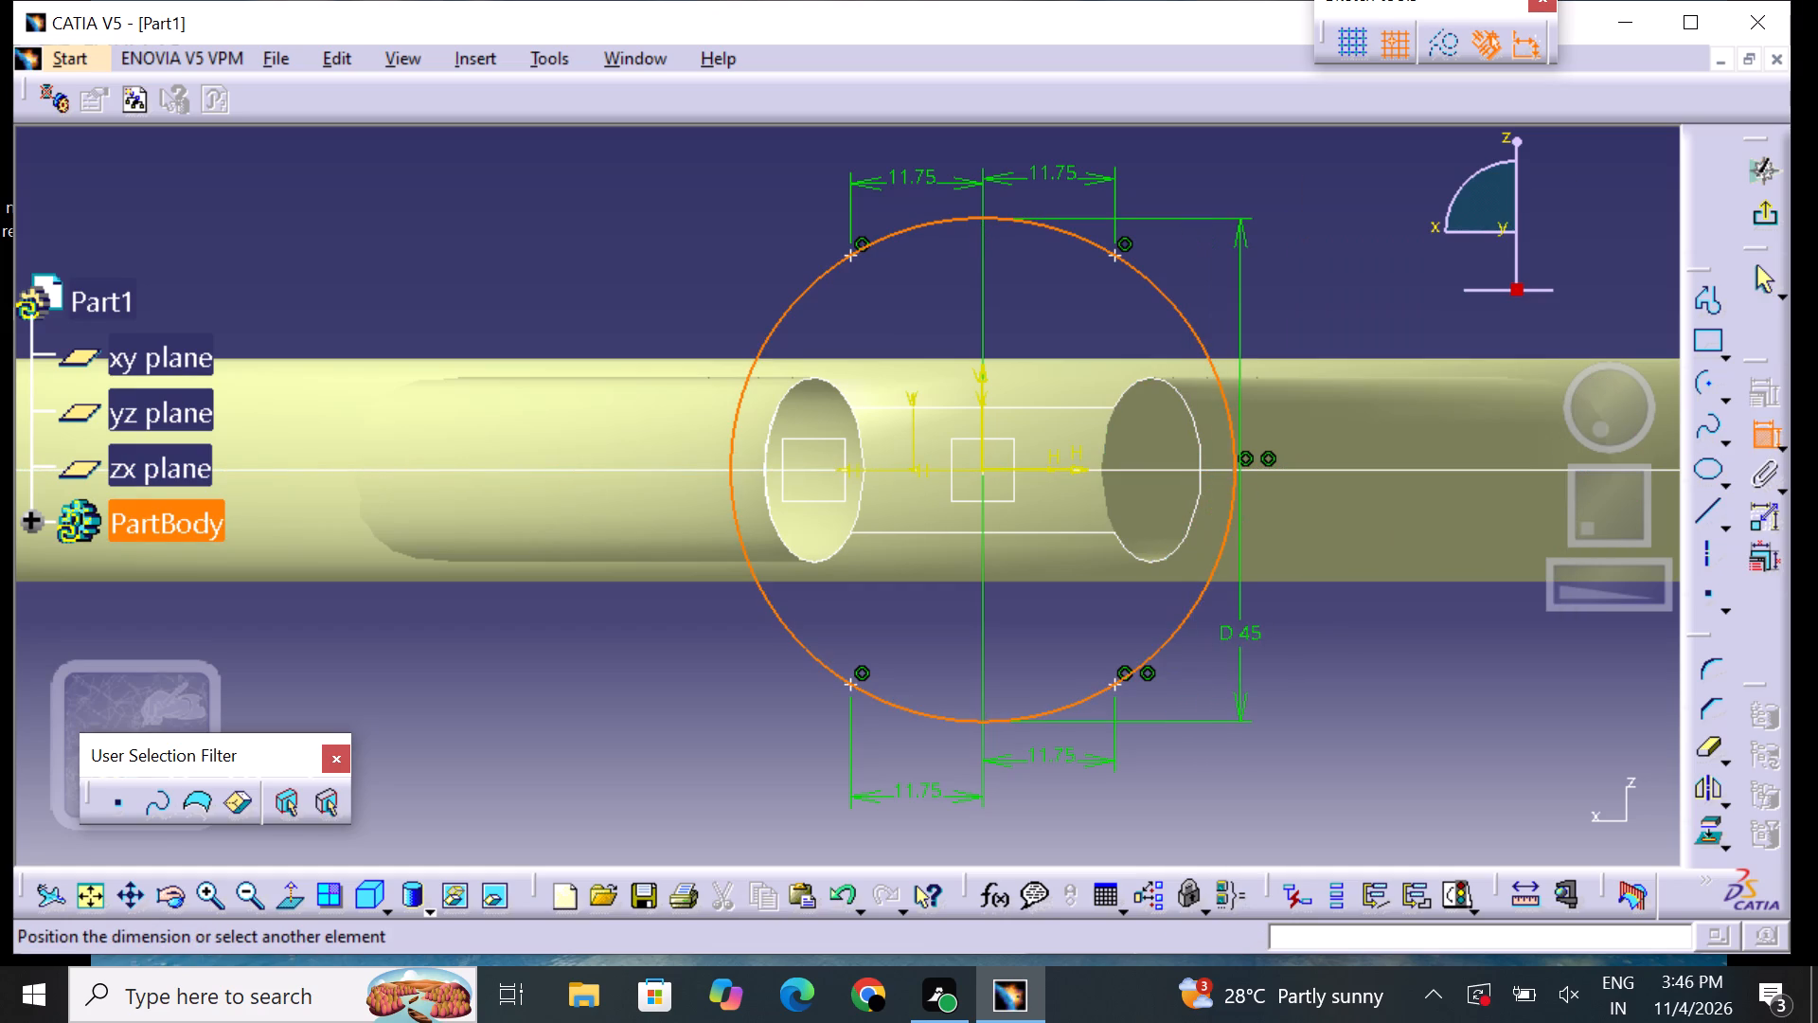
{"action": "left_click", "coordinate": [1245, 625]}
{"action": "double_click", "coordinate": [1245, 622]}
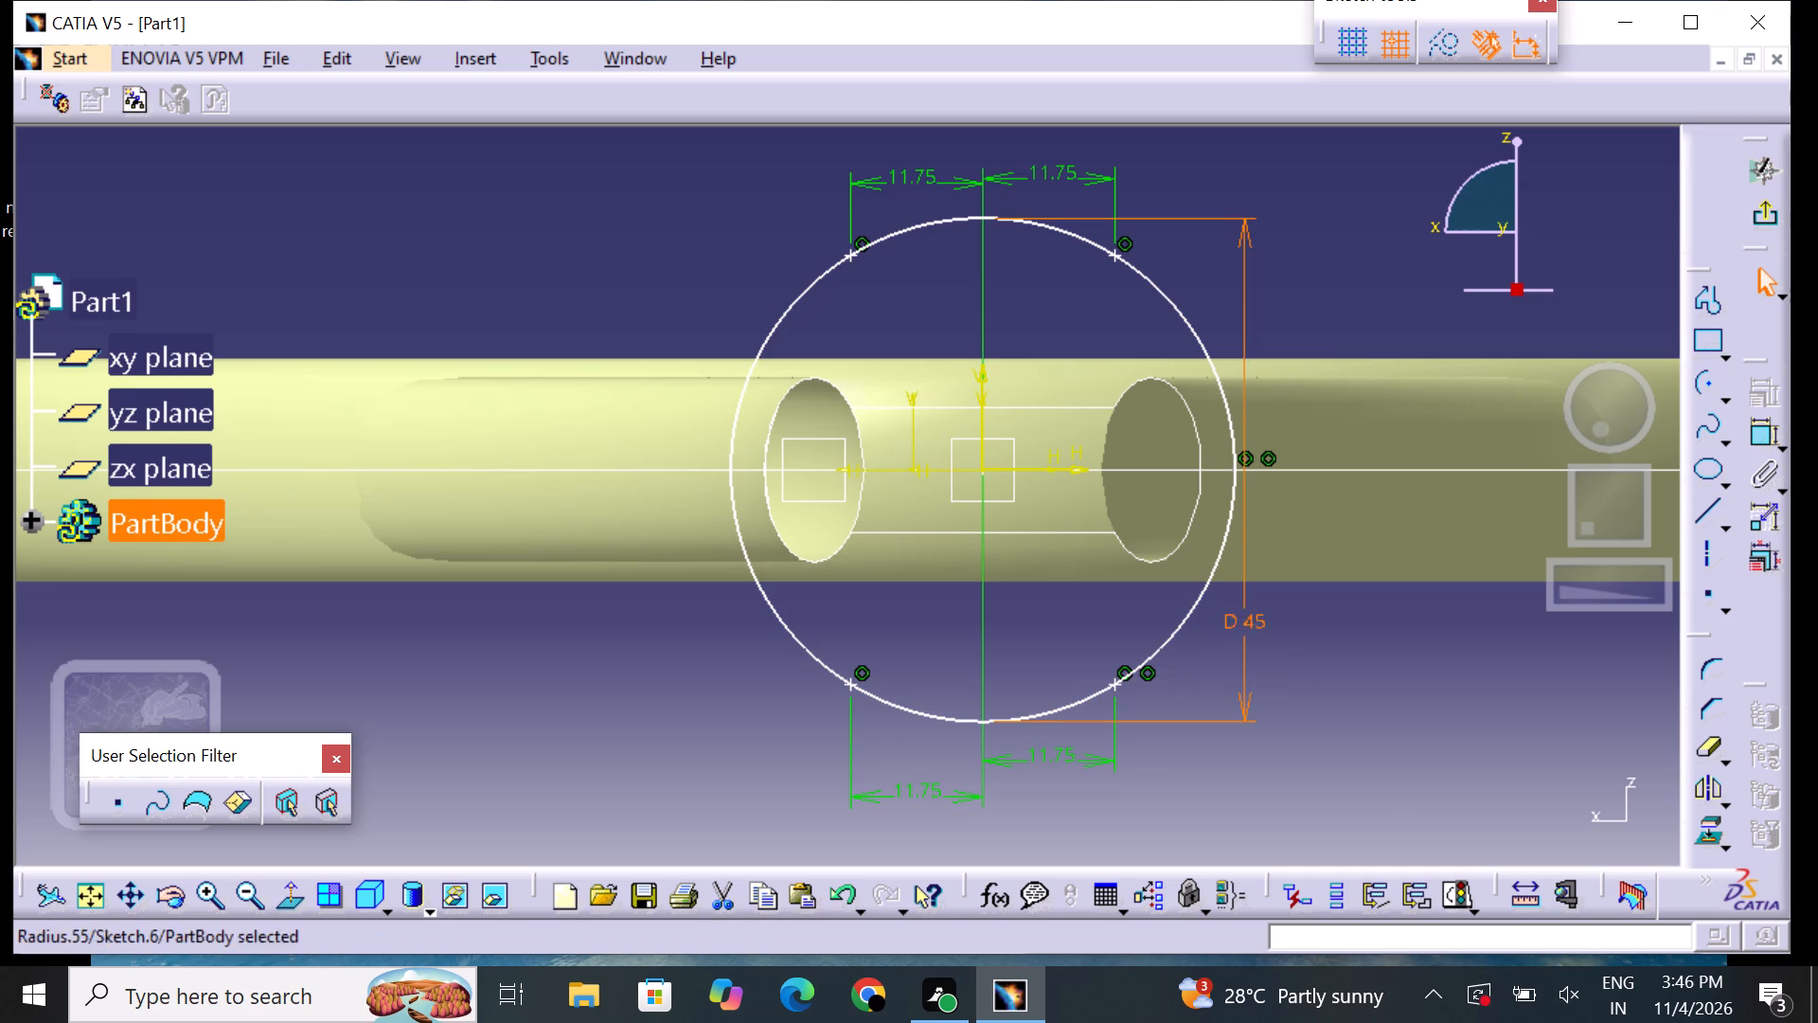
{"action": "key", "text": "BackSpace"}
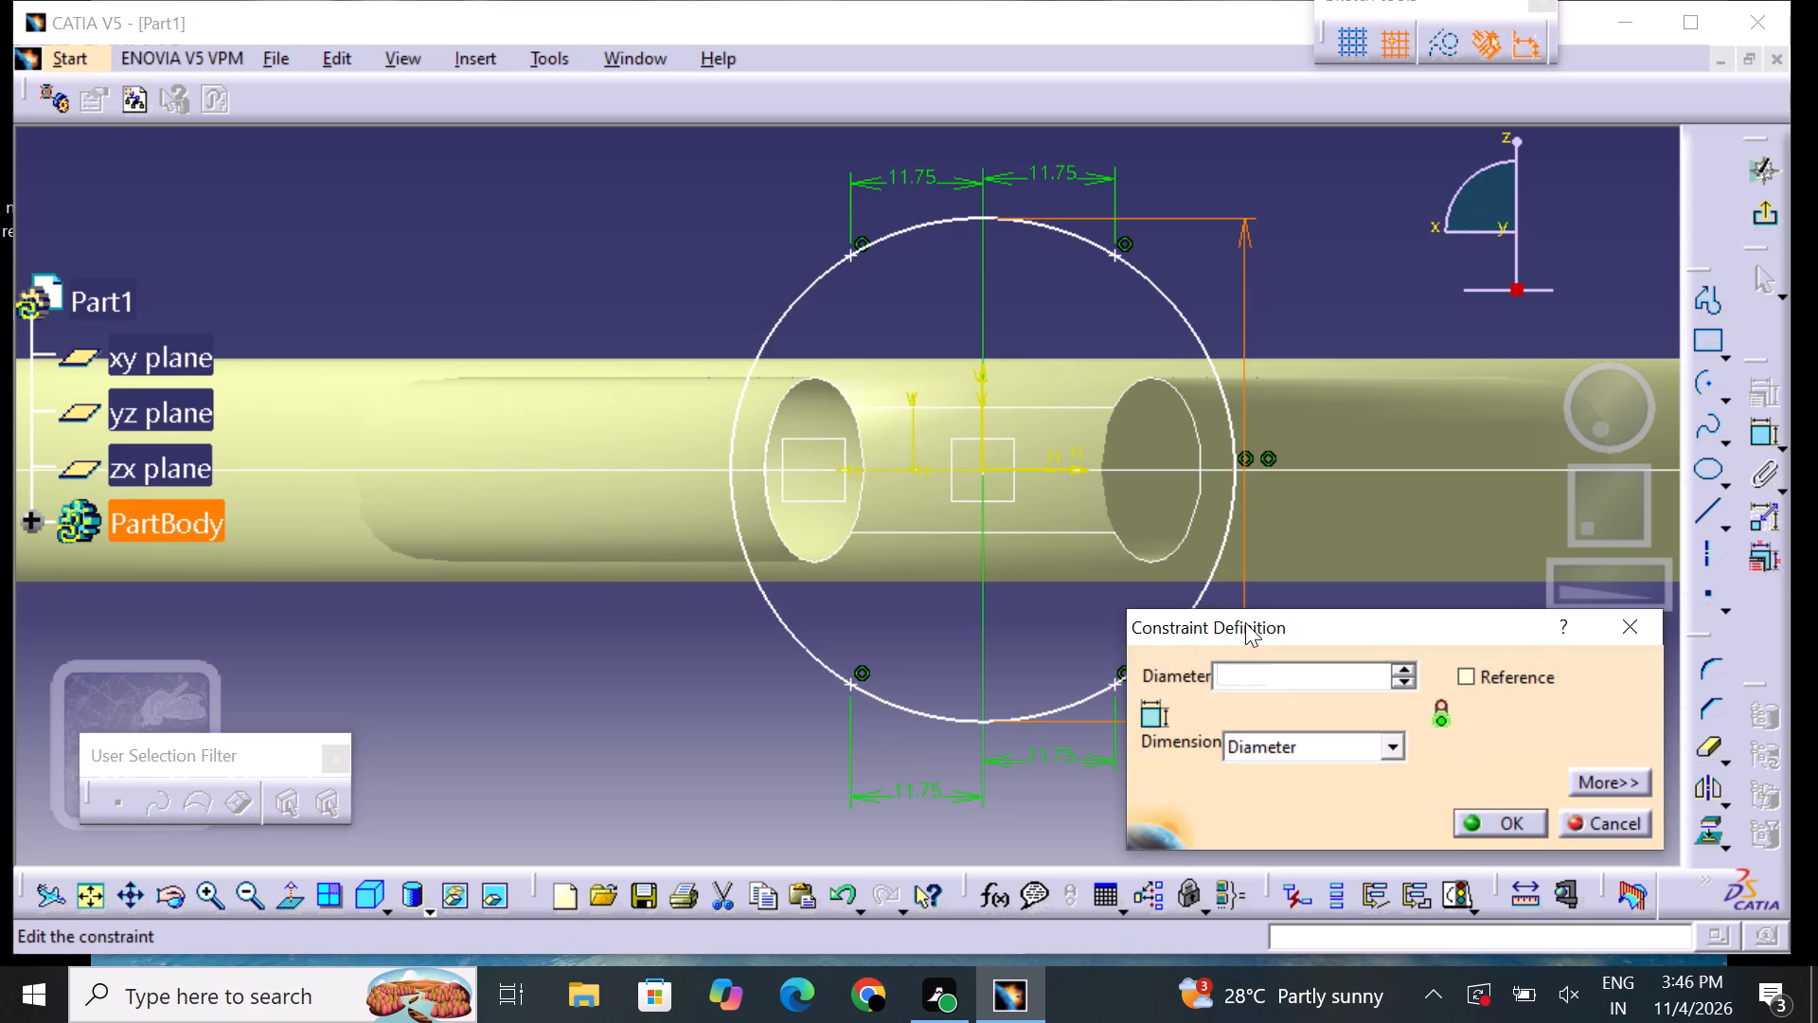
{"action": "type", "text": "40"}
{"action": "key", "text": "Return"}
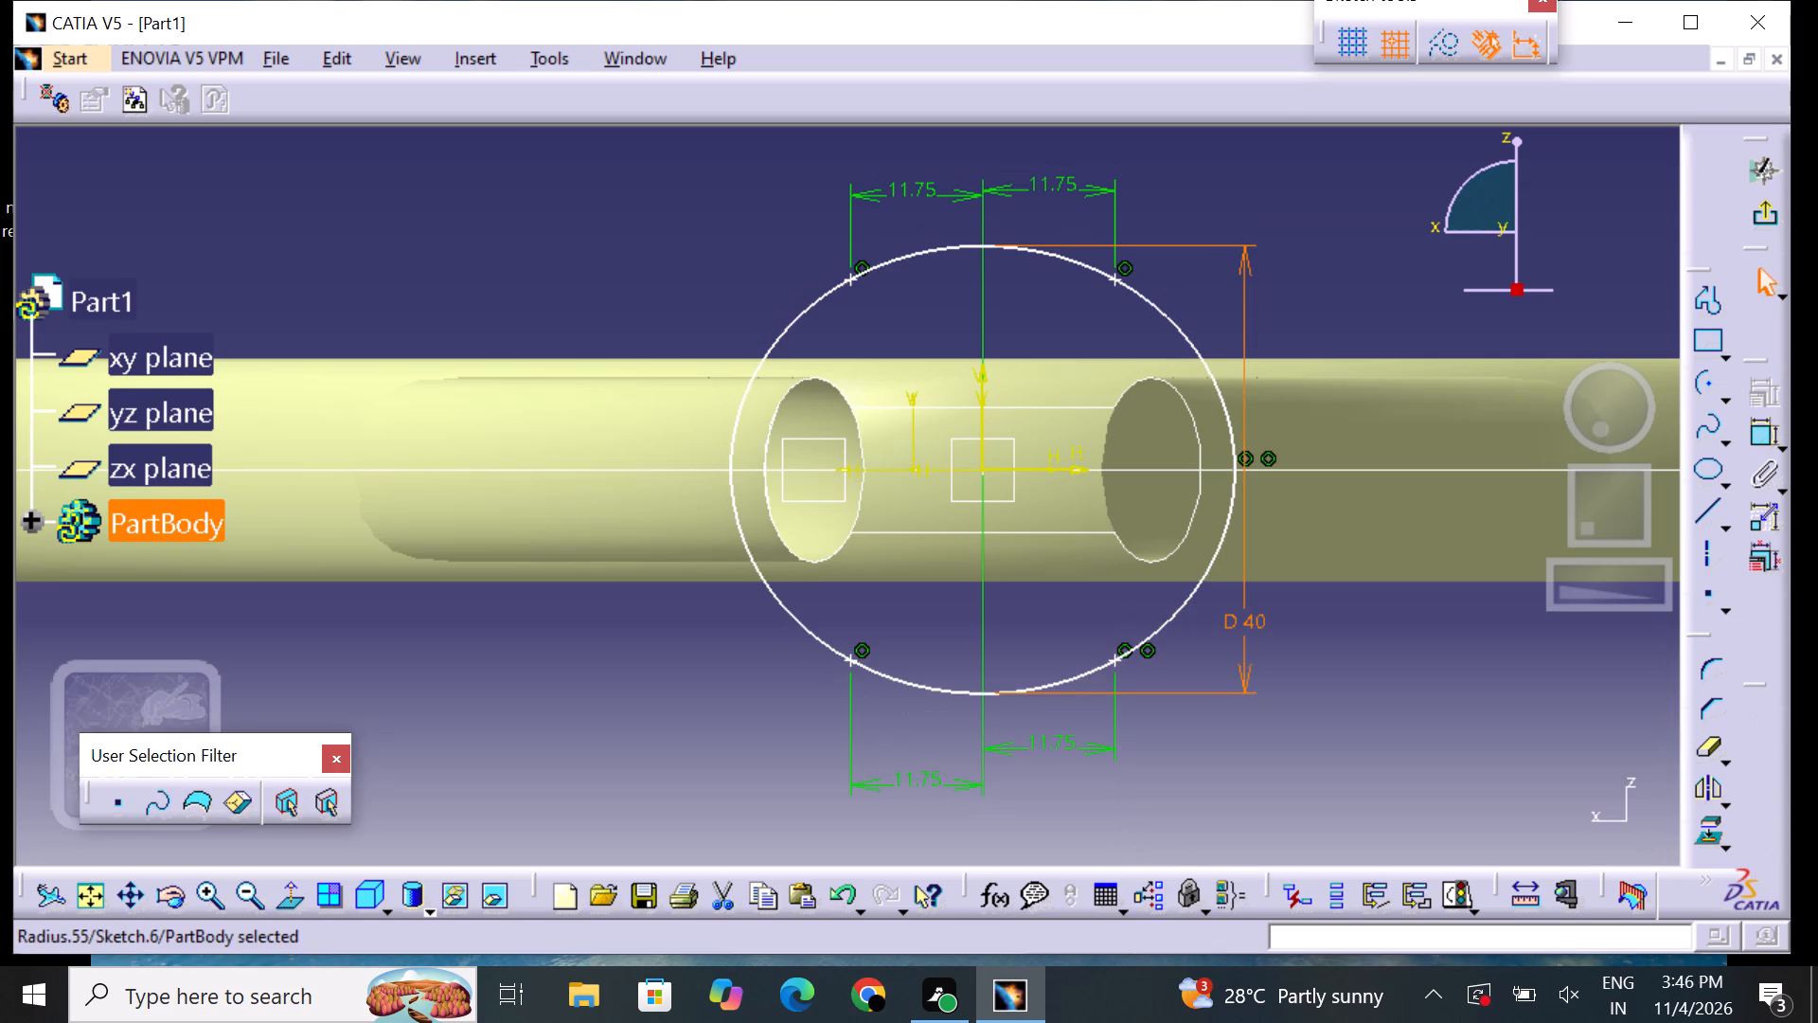
{"action": "left_click", "coordinate": [1328, 652]}
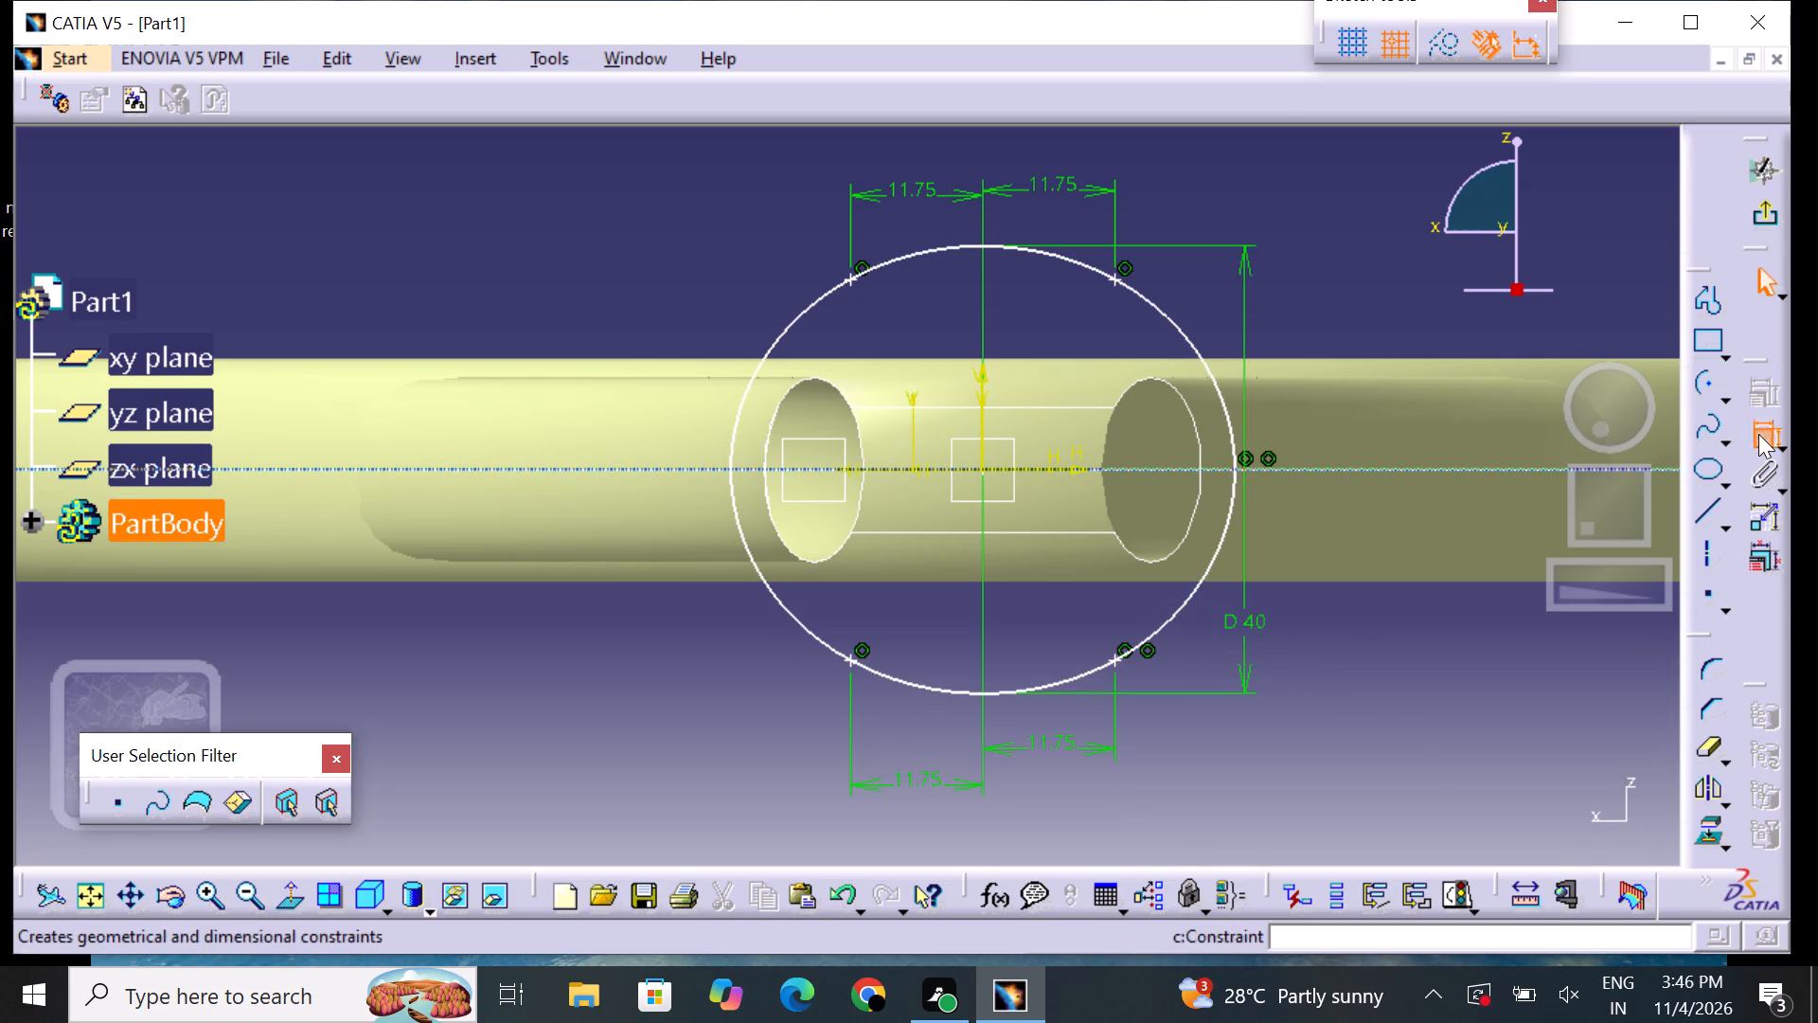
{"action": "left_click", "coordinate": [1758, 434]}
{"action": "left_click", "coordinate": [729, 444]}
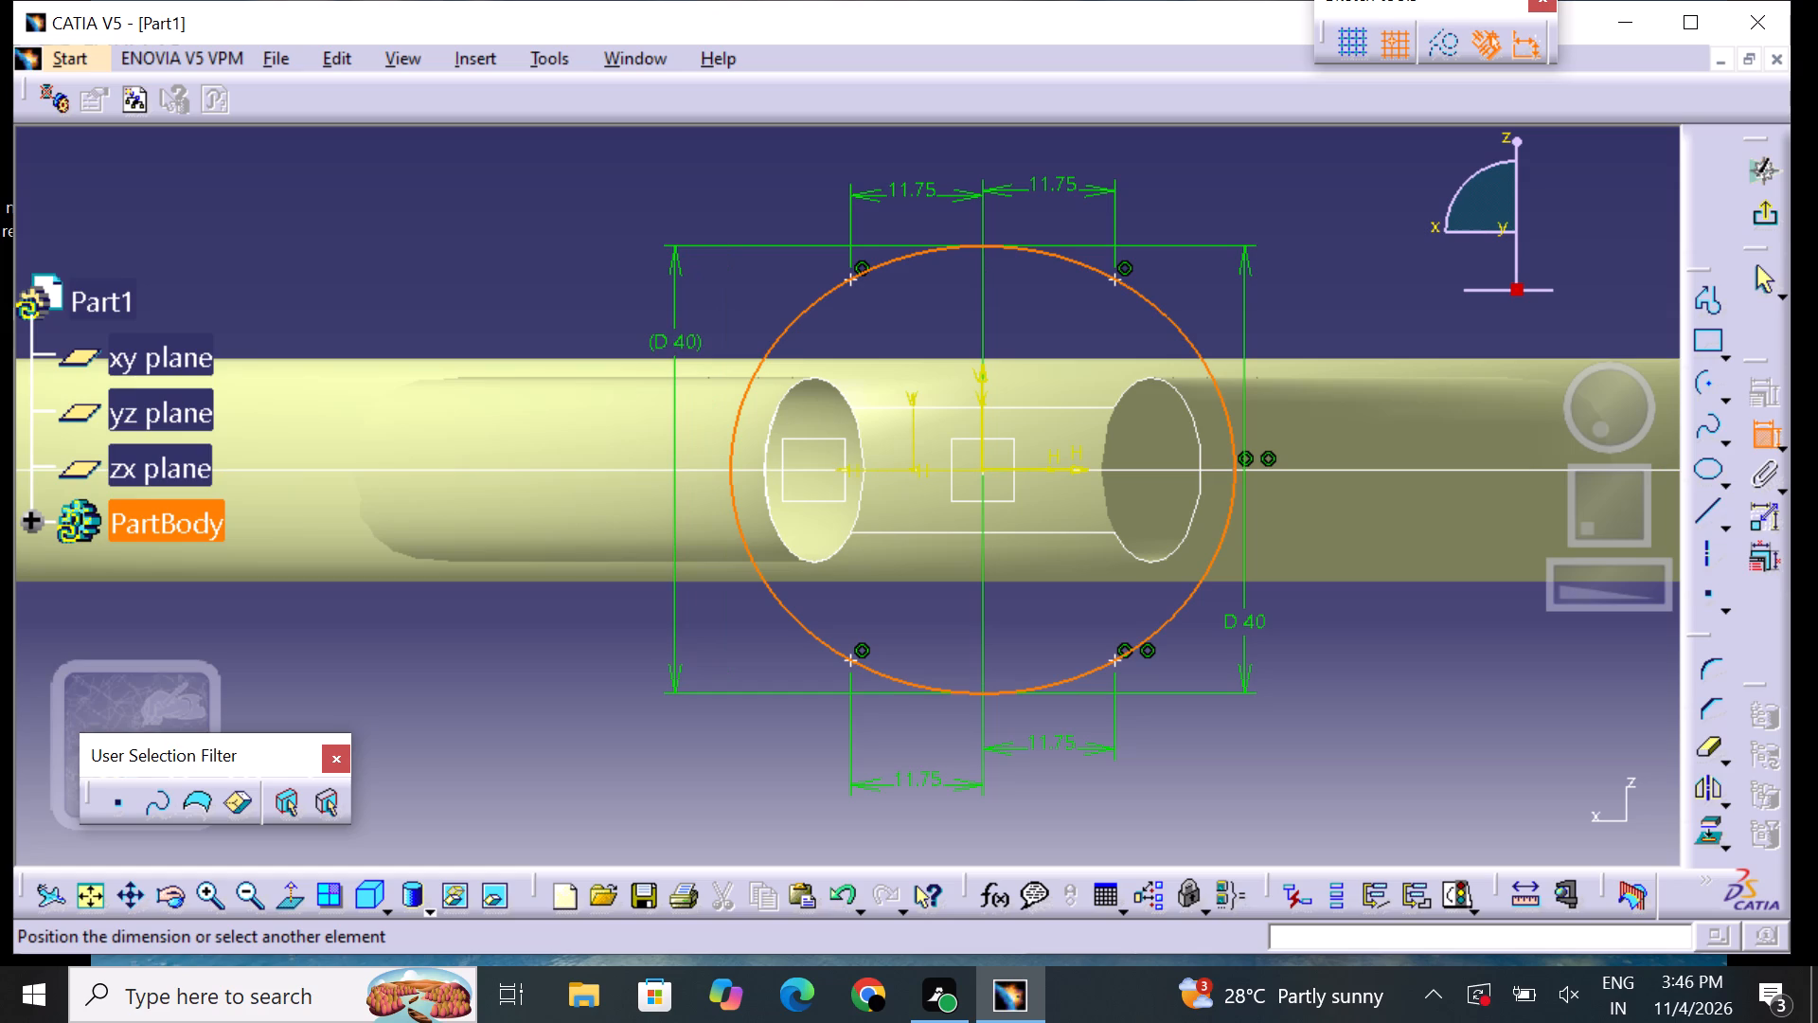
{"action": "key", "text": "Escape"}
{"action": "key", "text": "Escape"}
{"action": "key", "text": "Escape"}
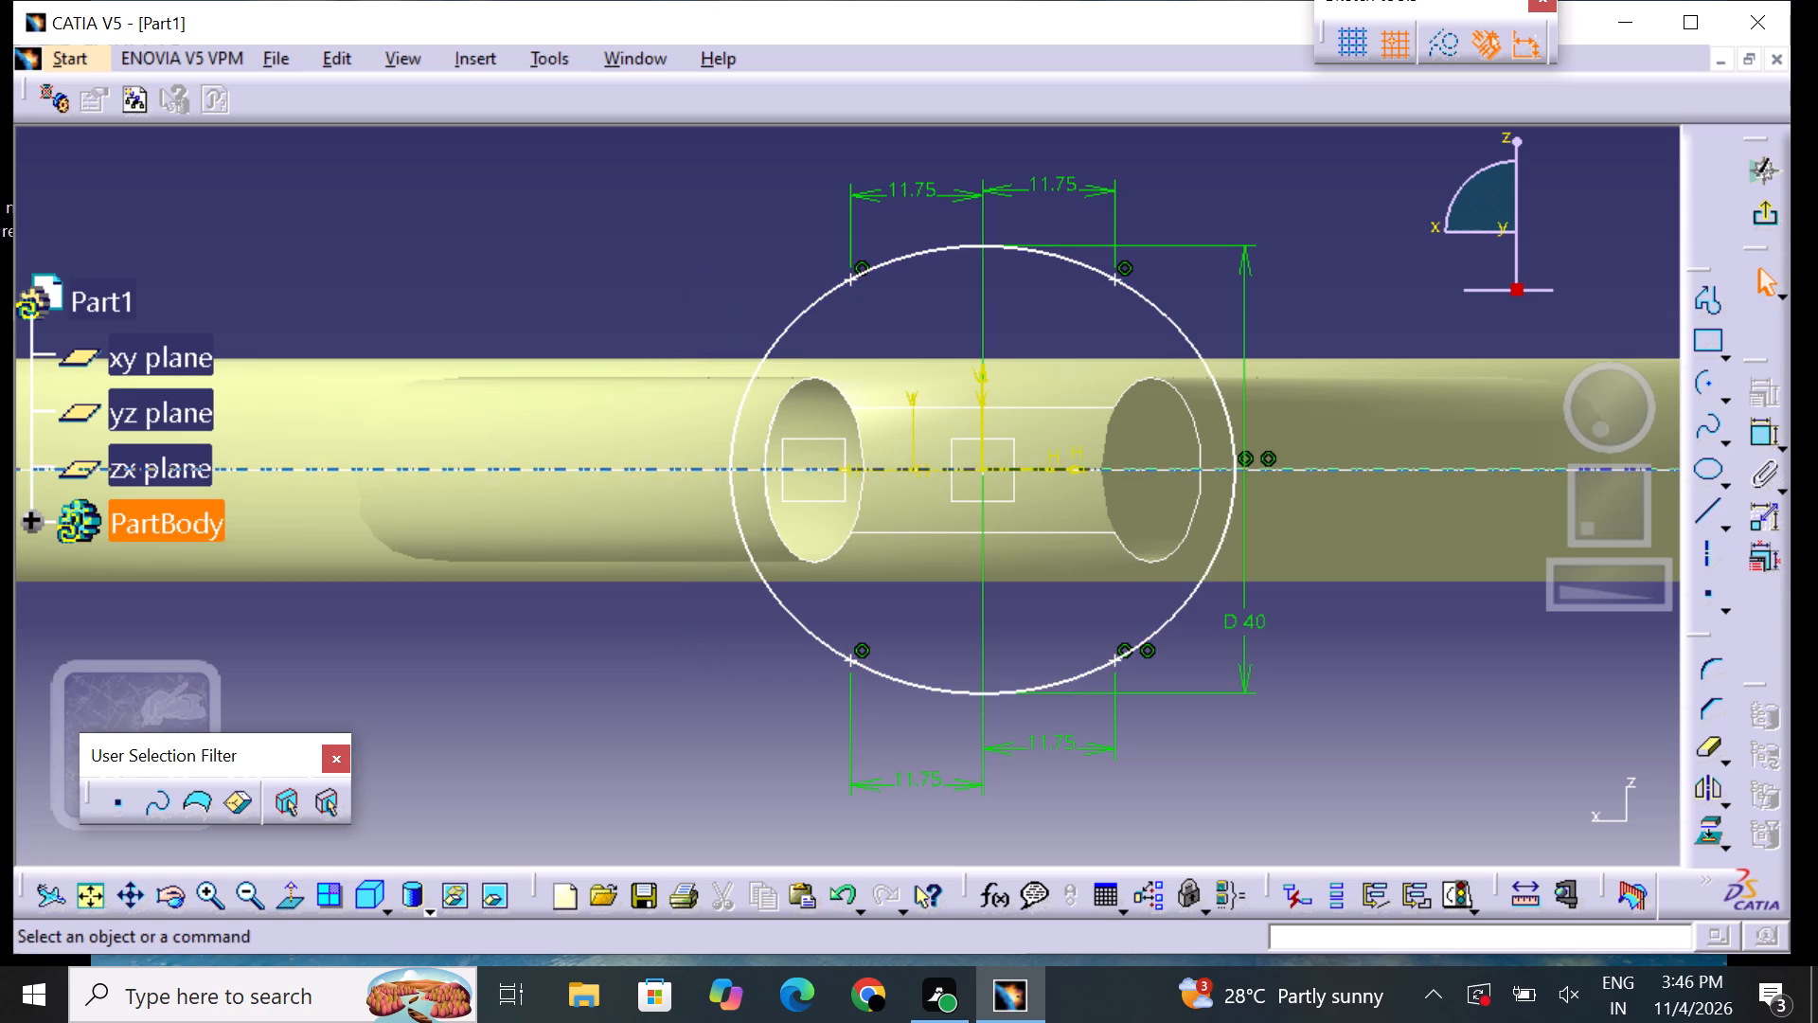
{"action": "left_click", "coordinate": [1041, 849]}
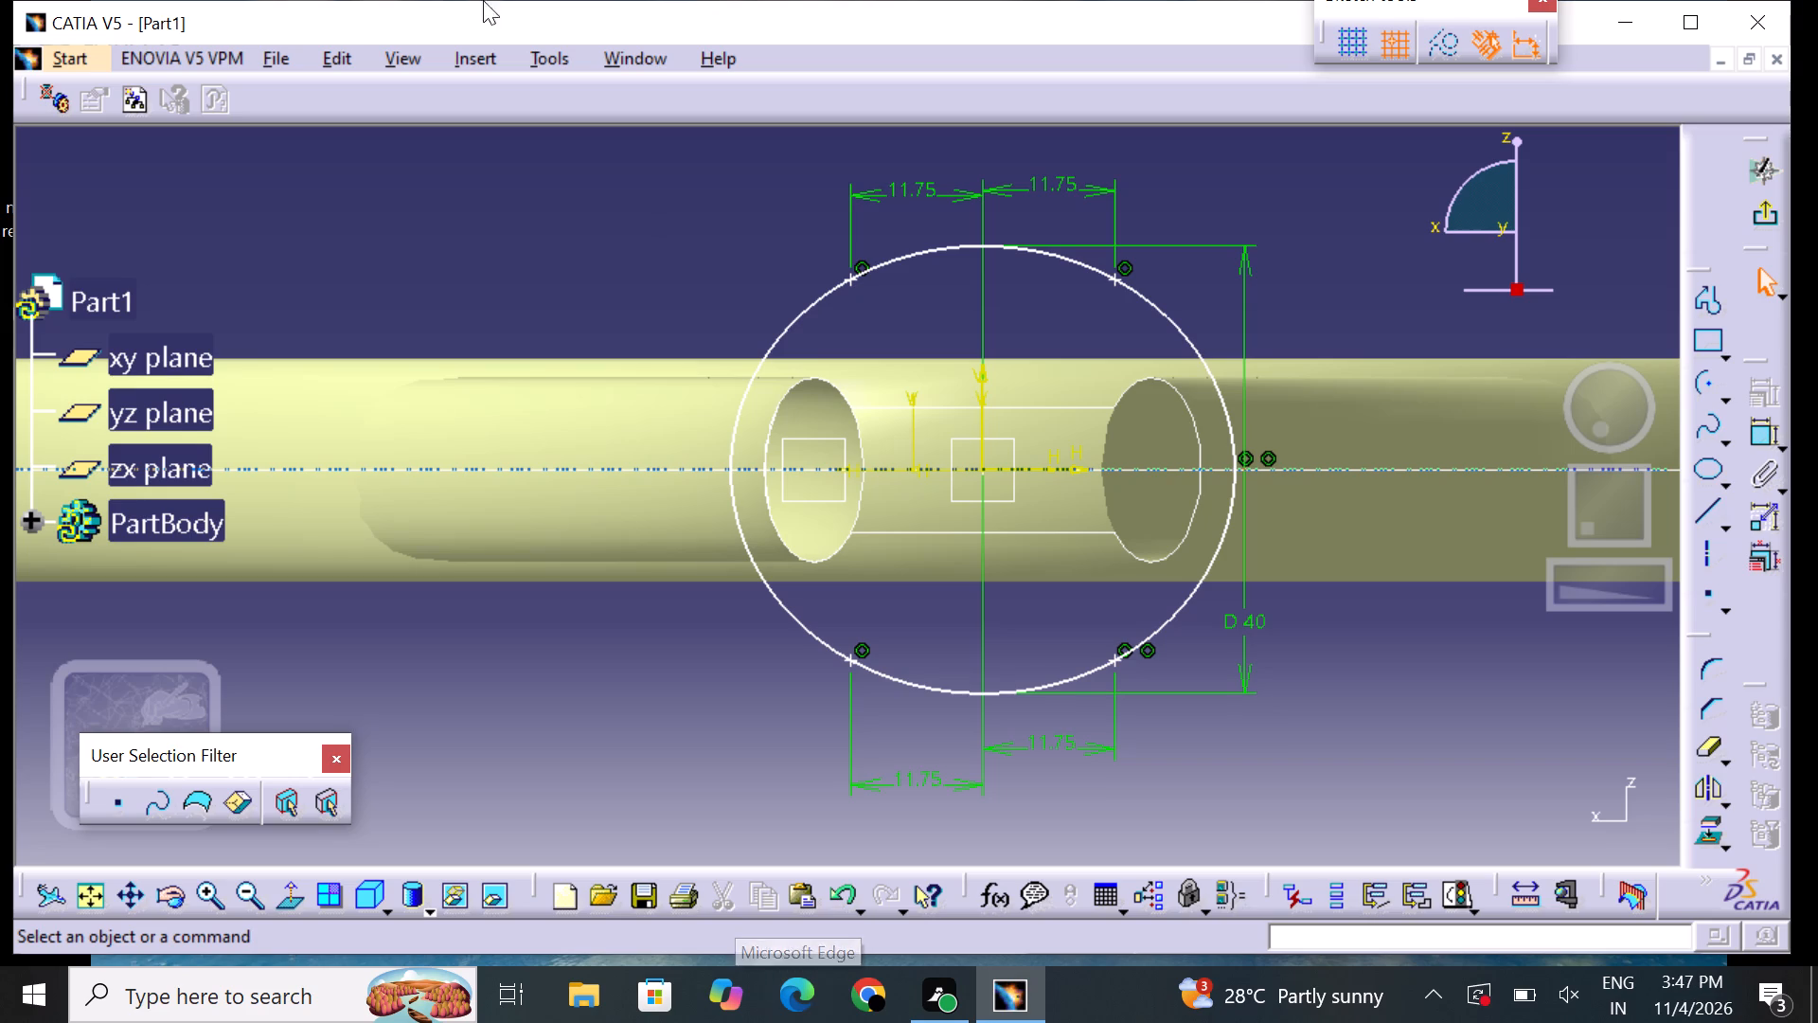
Dimension the ellipse's horizontal width between its two side extremes and set it to 40 mm.
{"action": "left_click", "coordinate": [1758, 432]}
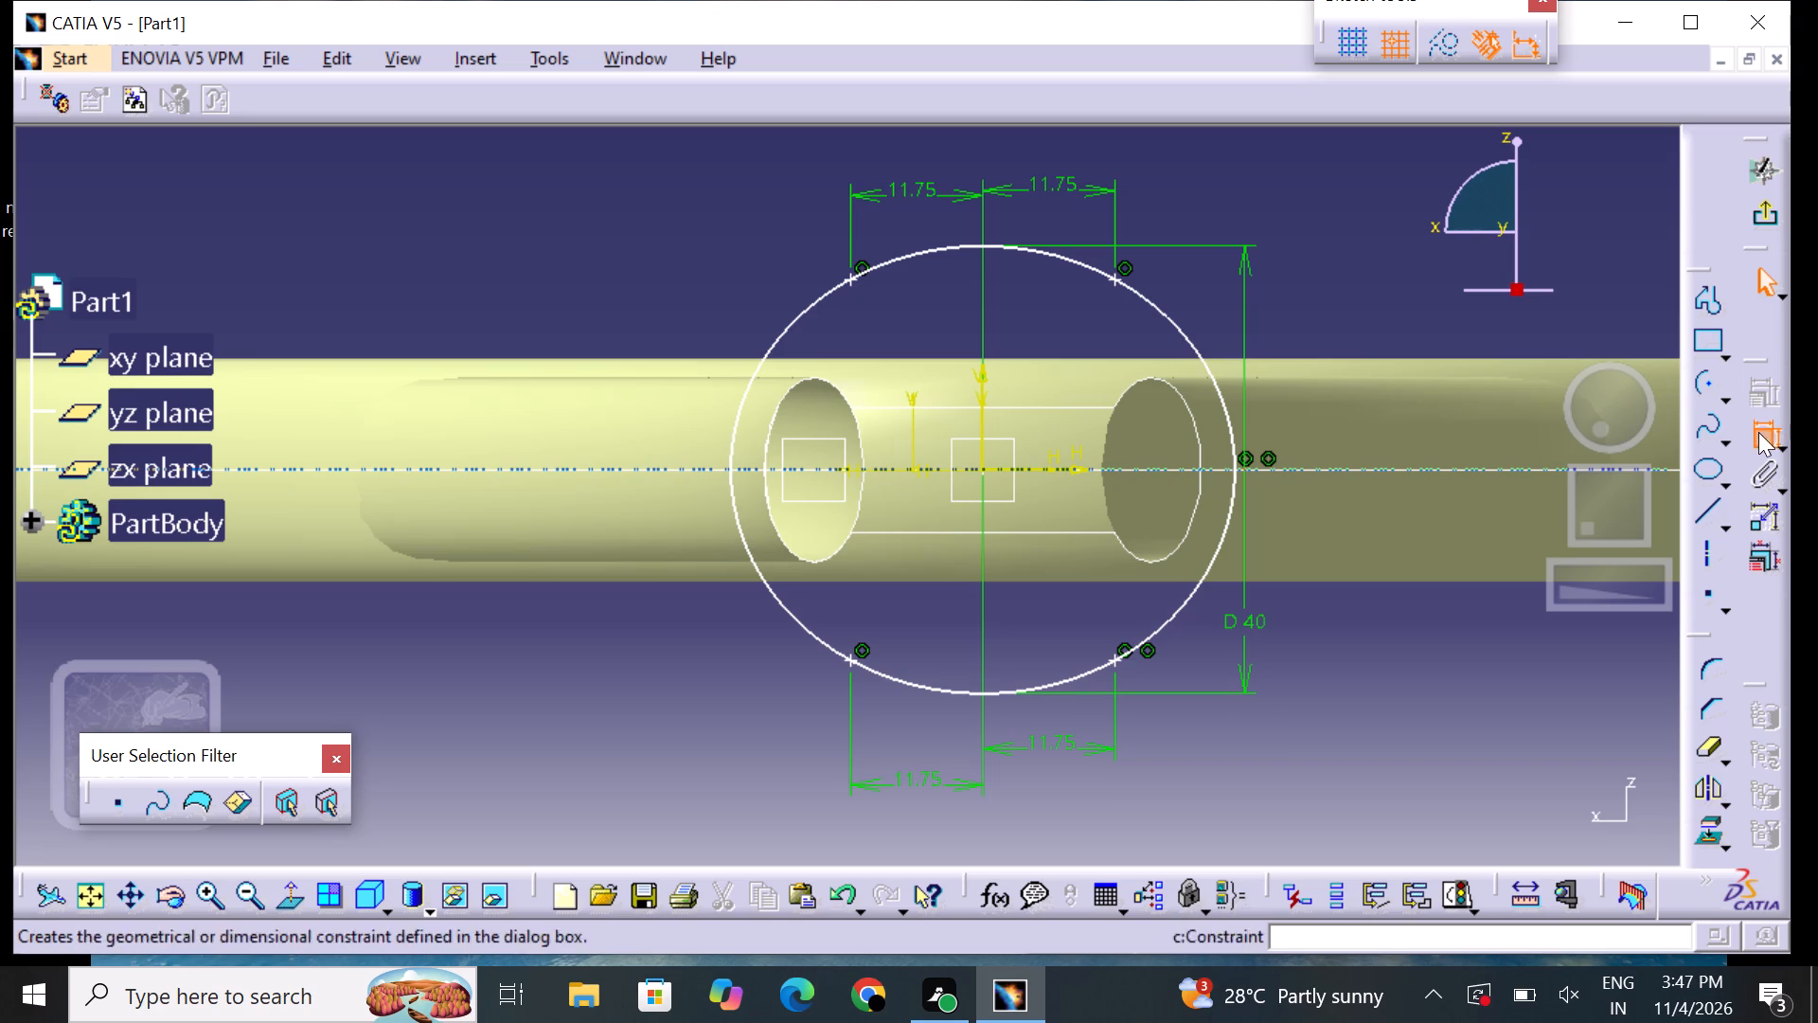
{"action": "double_click", "coordinate": [1758, 432]}
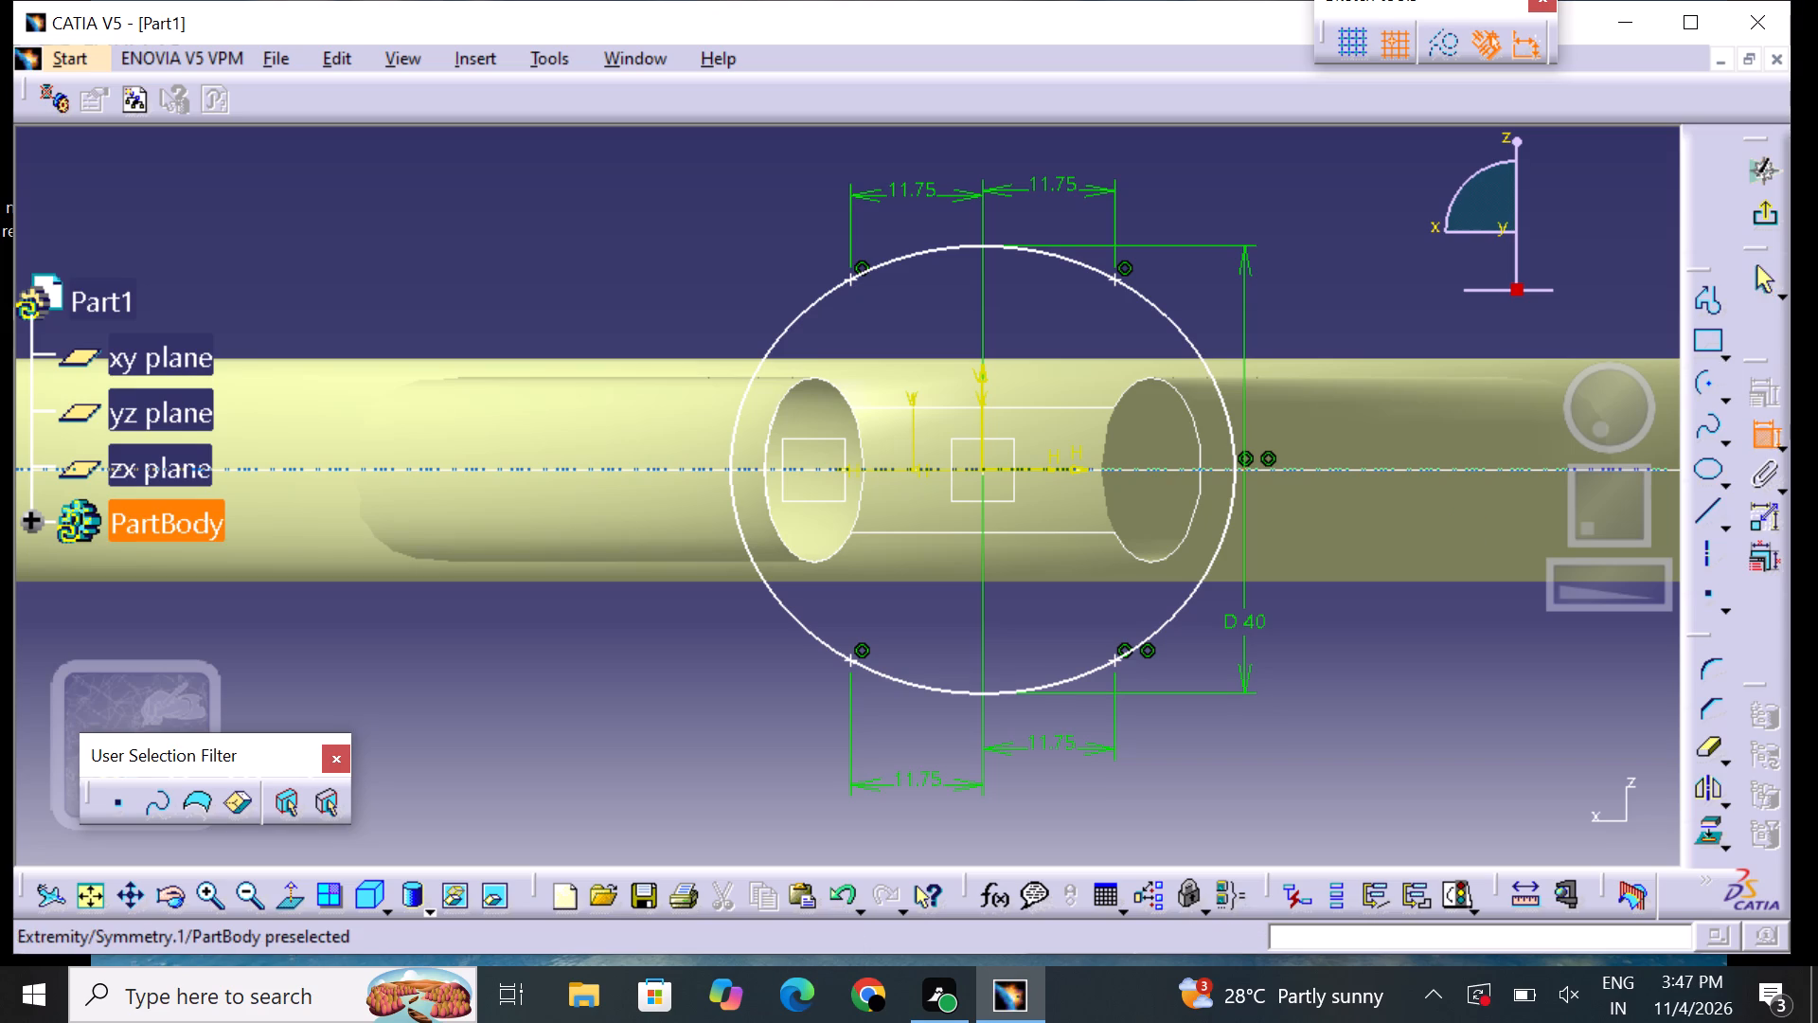
{"action": "left_click", "coordinate": [1234, 471]}
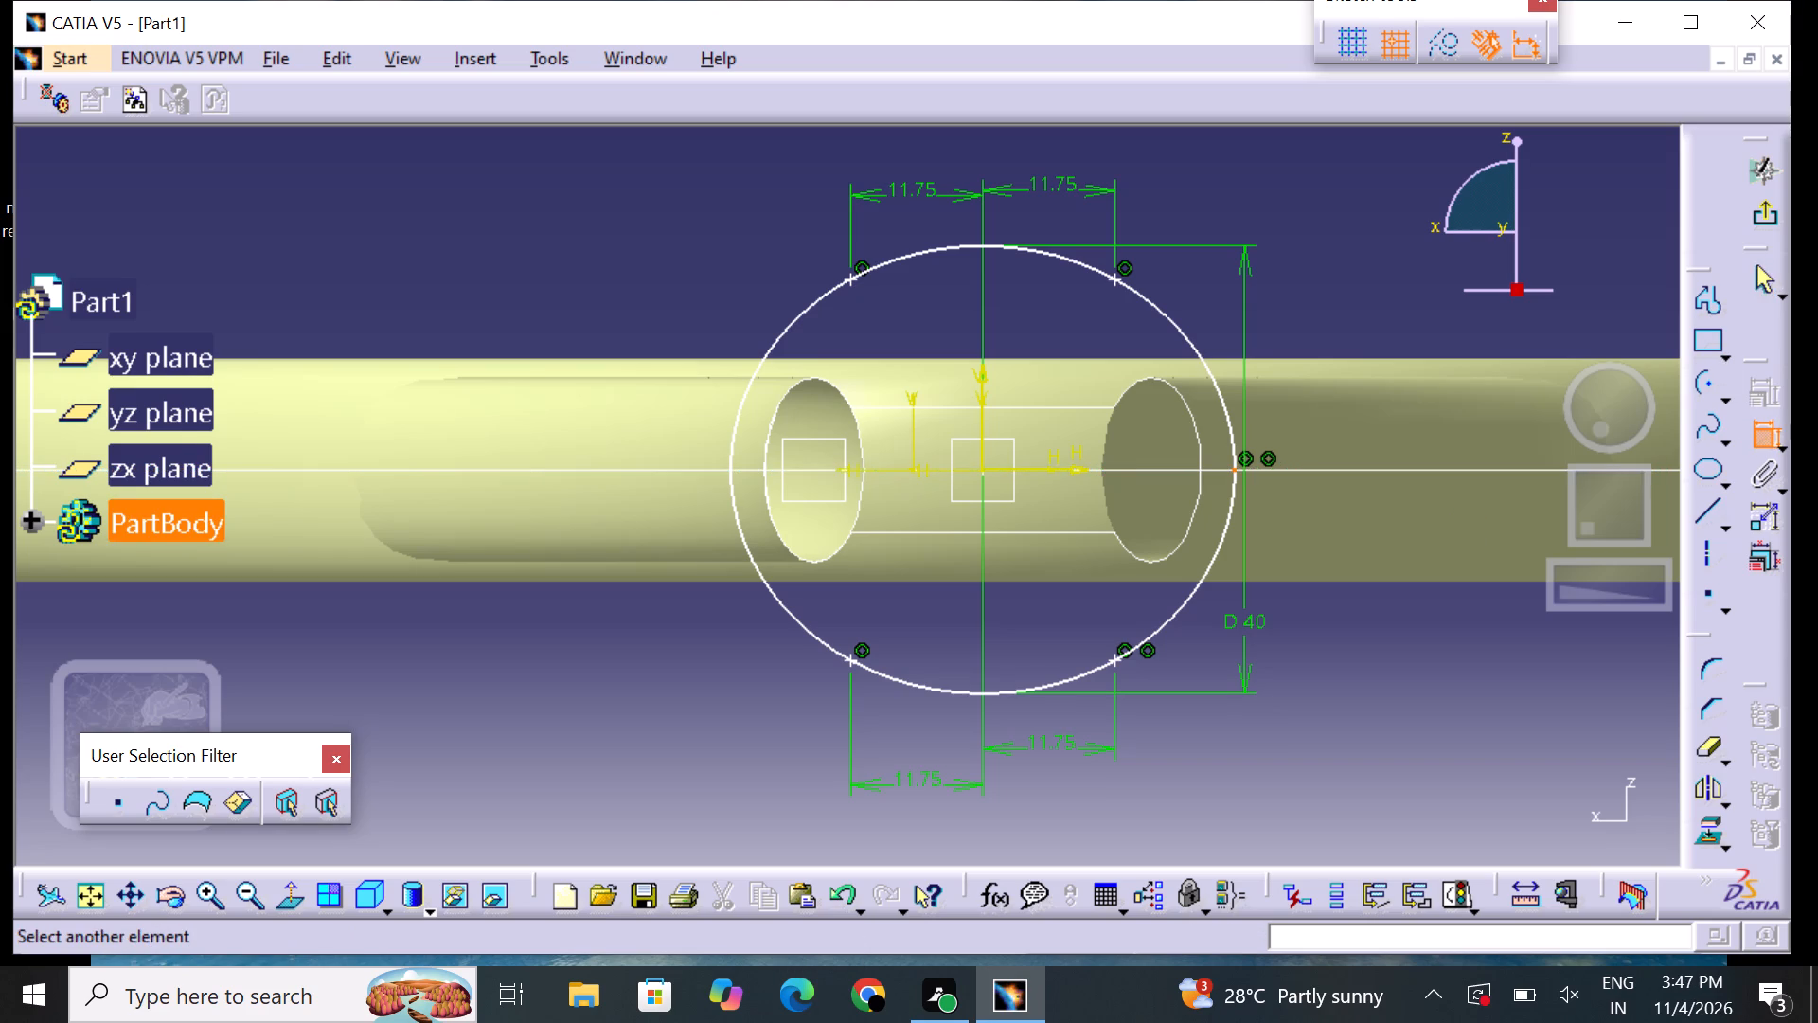
{"action": "left_click", "coordinate": [728, 468]}
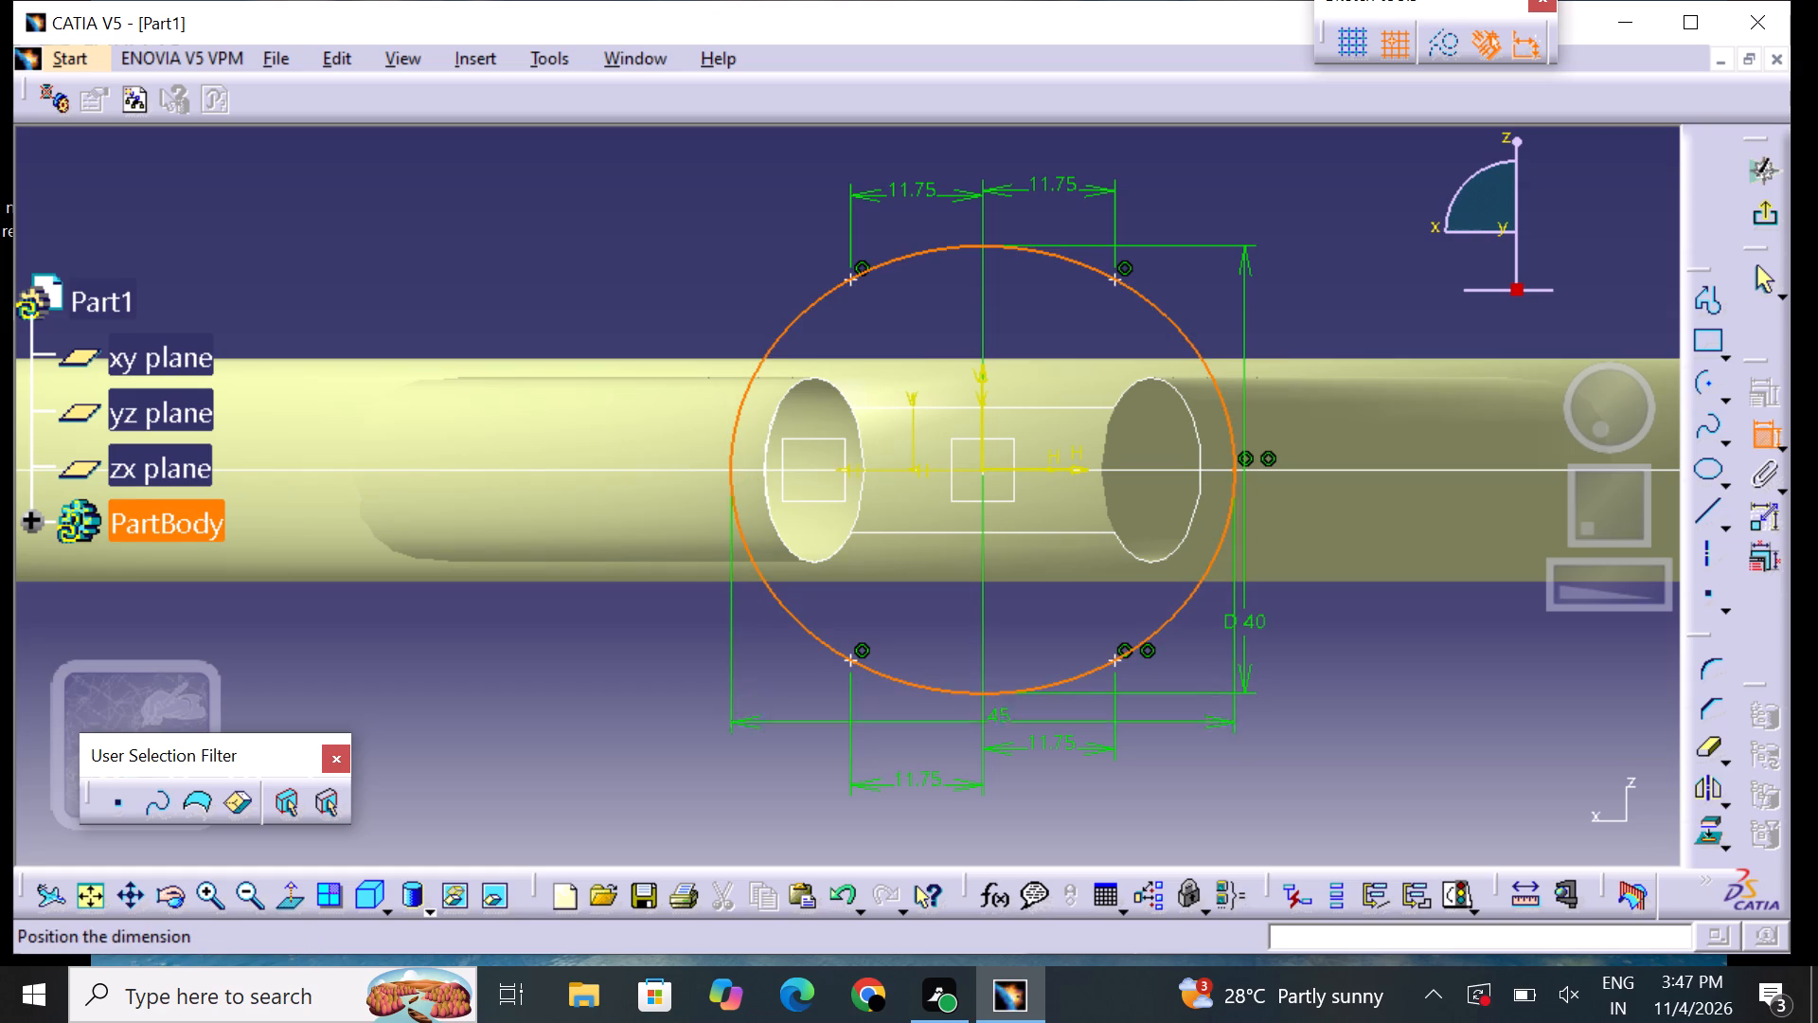
{"action": "left_click", "coordinate": [1006, 828]}
{"action": "left_click", "coordinate": [998, 817]}
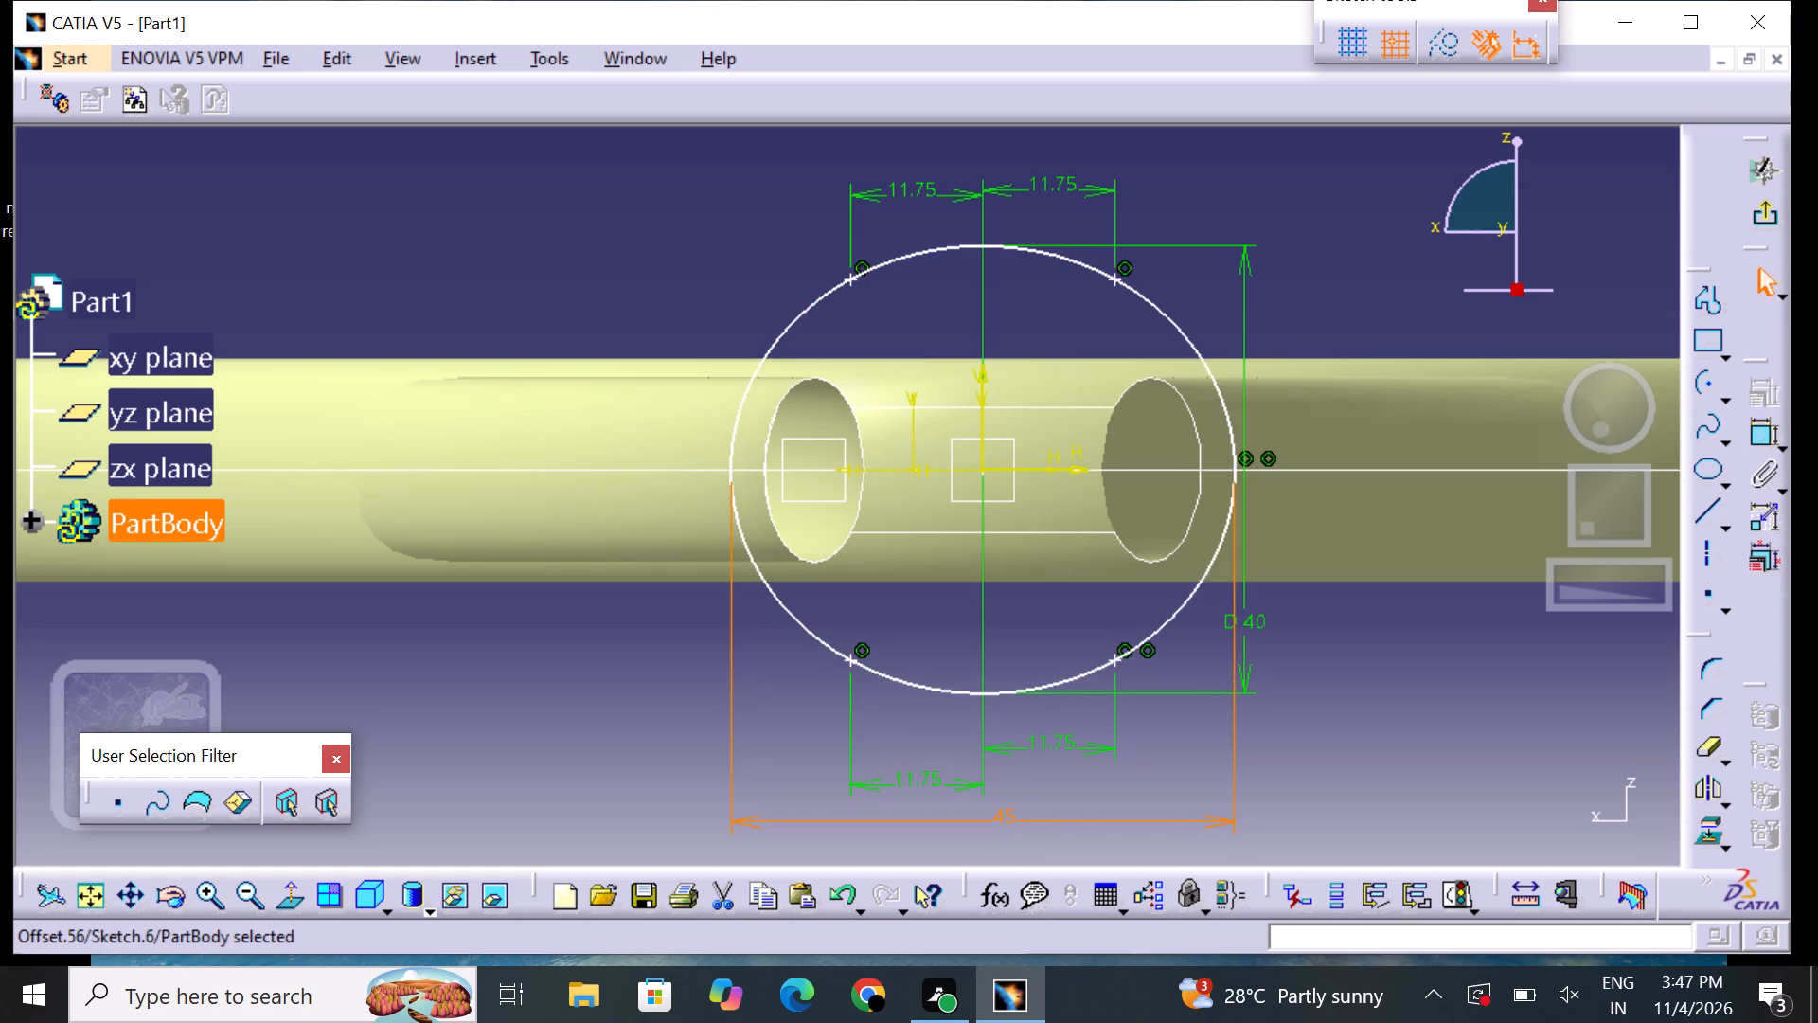
{"action": "left_click", "coordinate": [1005, 810]}
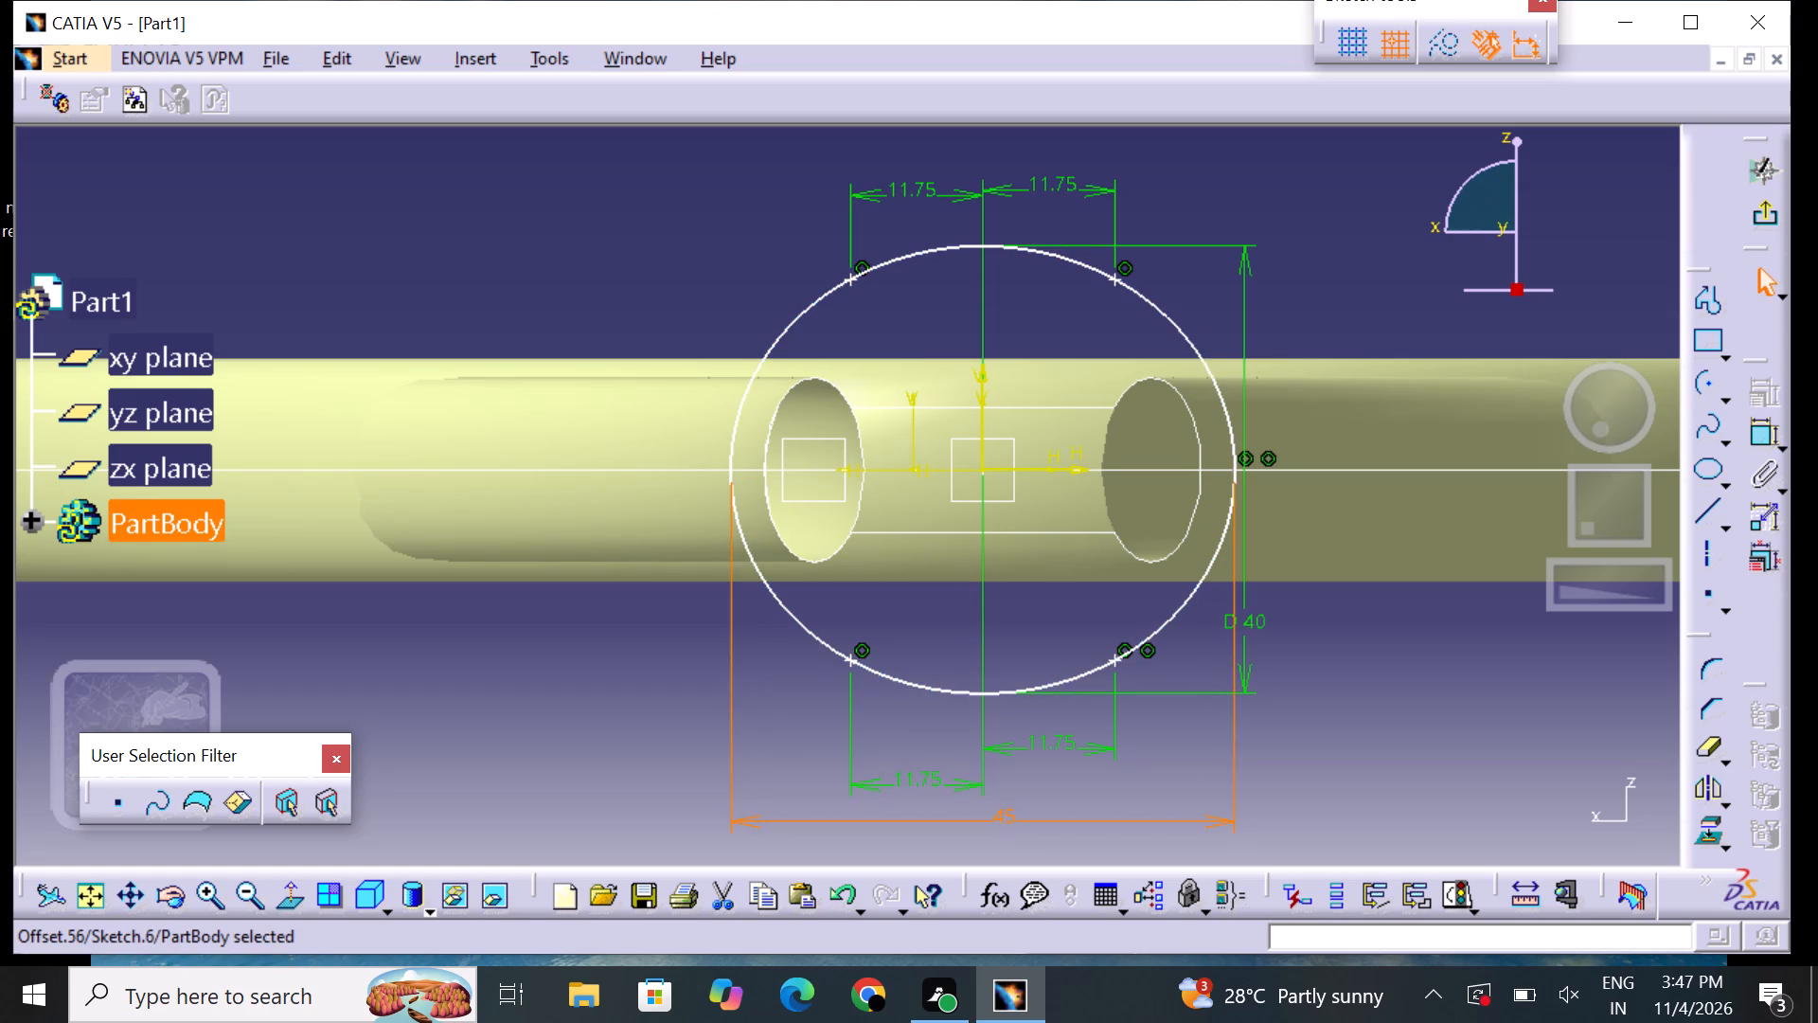
{"action": "left_click", "coordinate": [1009, 813]}
{"action": "double_click", "coordinate": [1002, 824]}
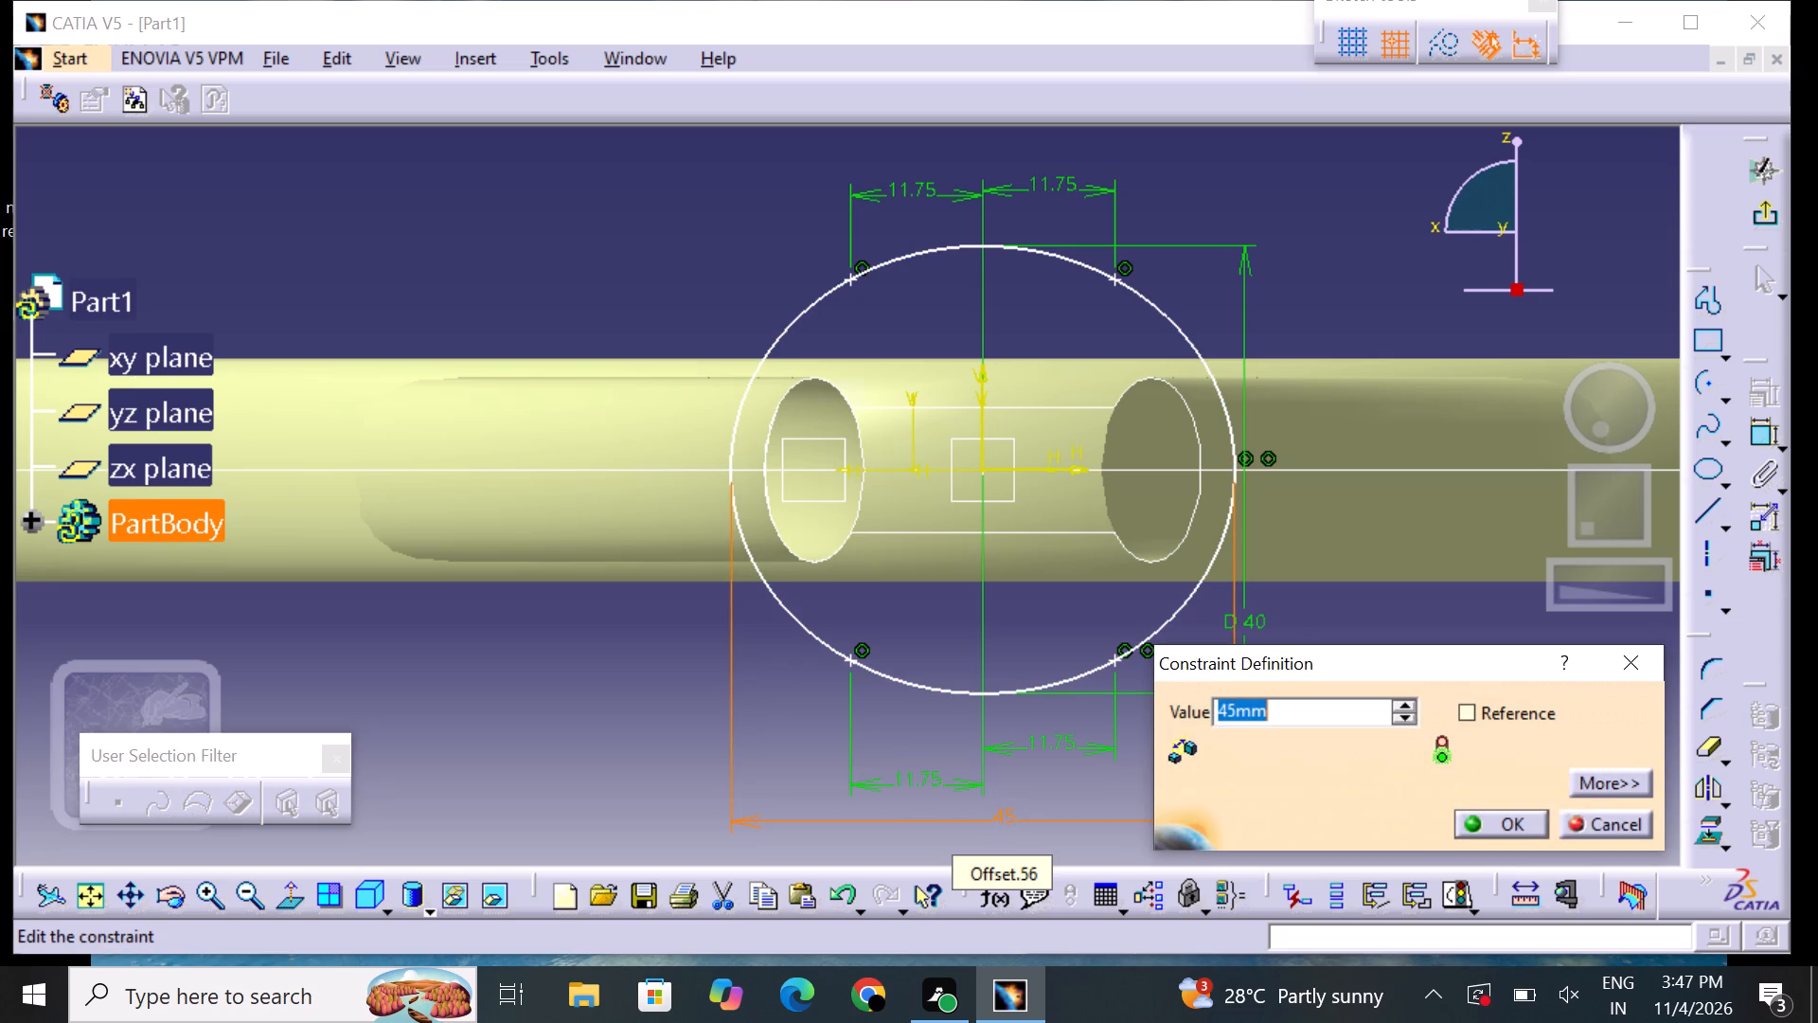
{"action": "key", "text": "BackSpace"}
{"action": "type", "text": "40"}
{"action": "key", "text": "Return"}
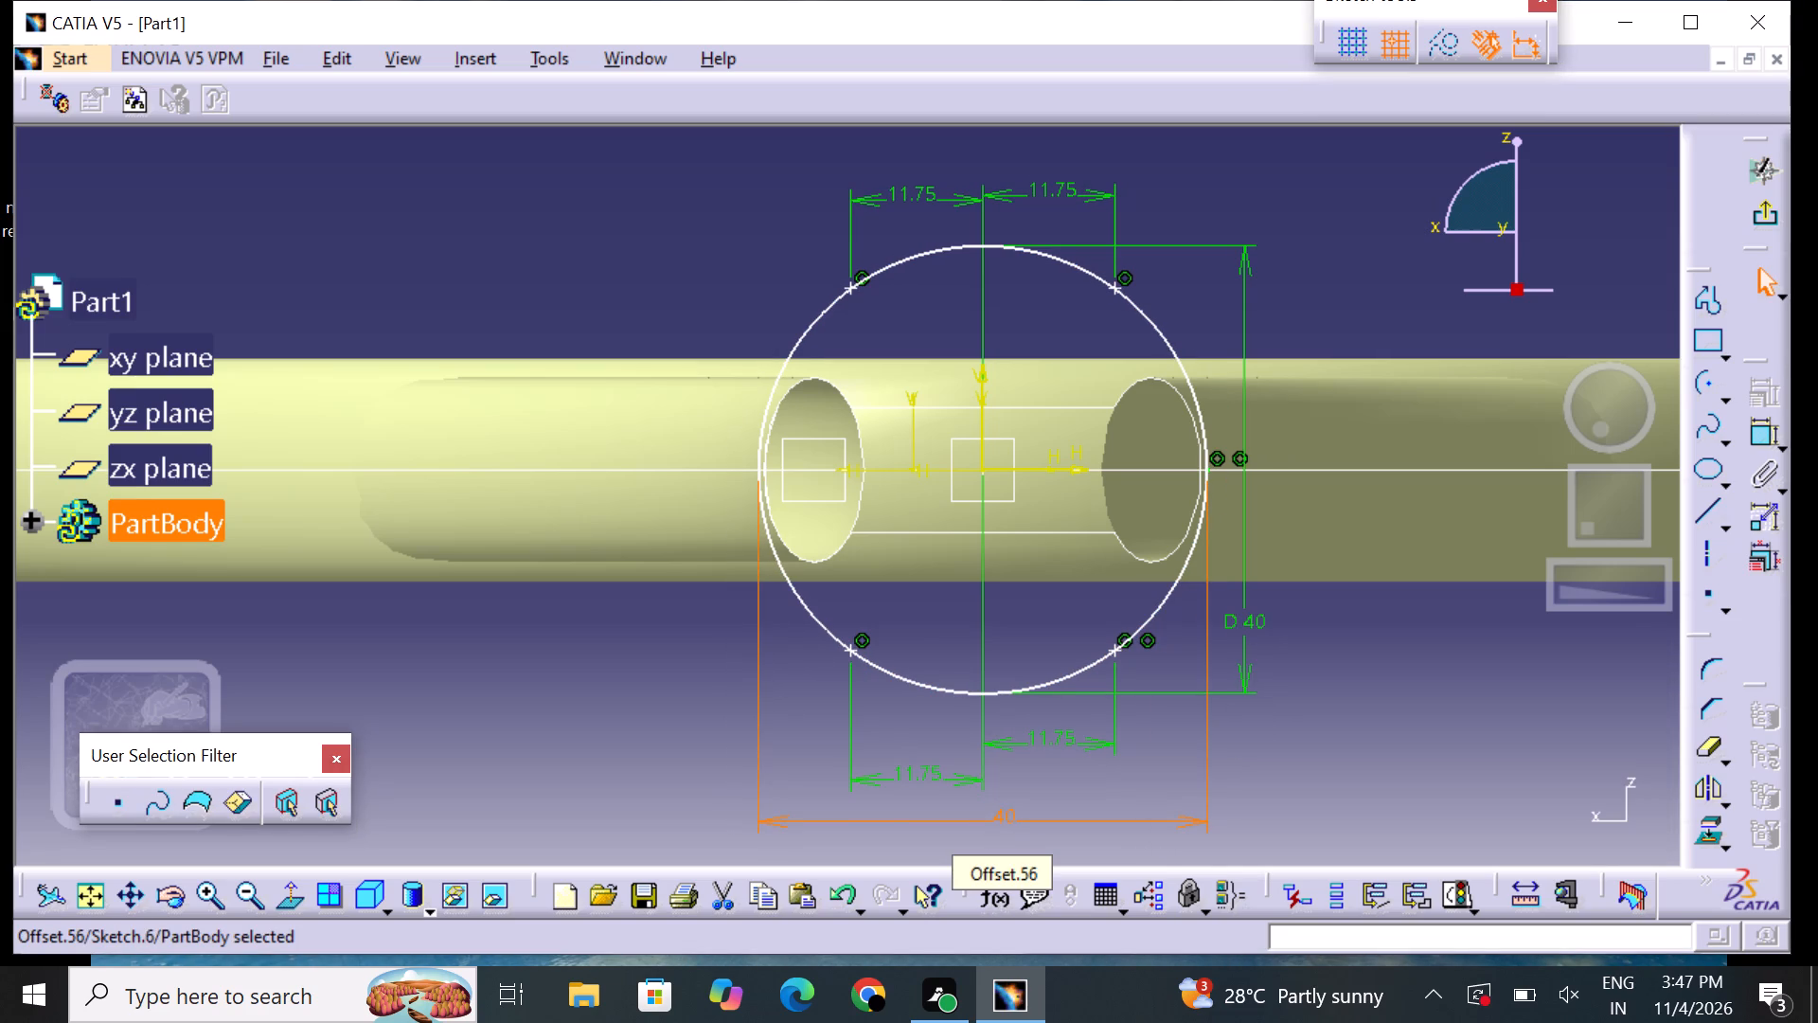
{"action": "left_click", "coordinate": [1262, 785]}
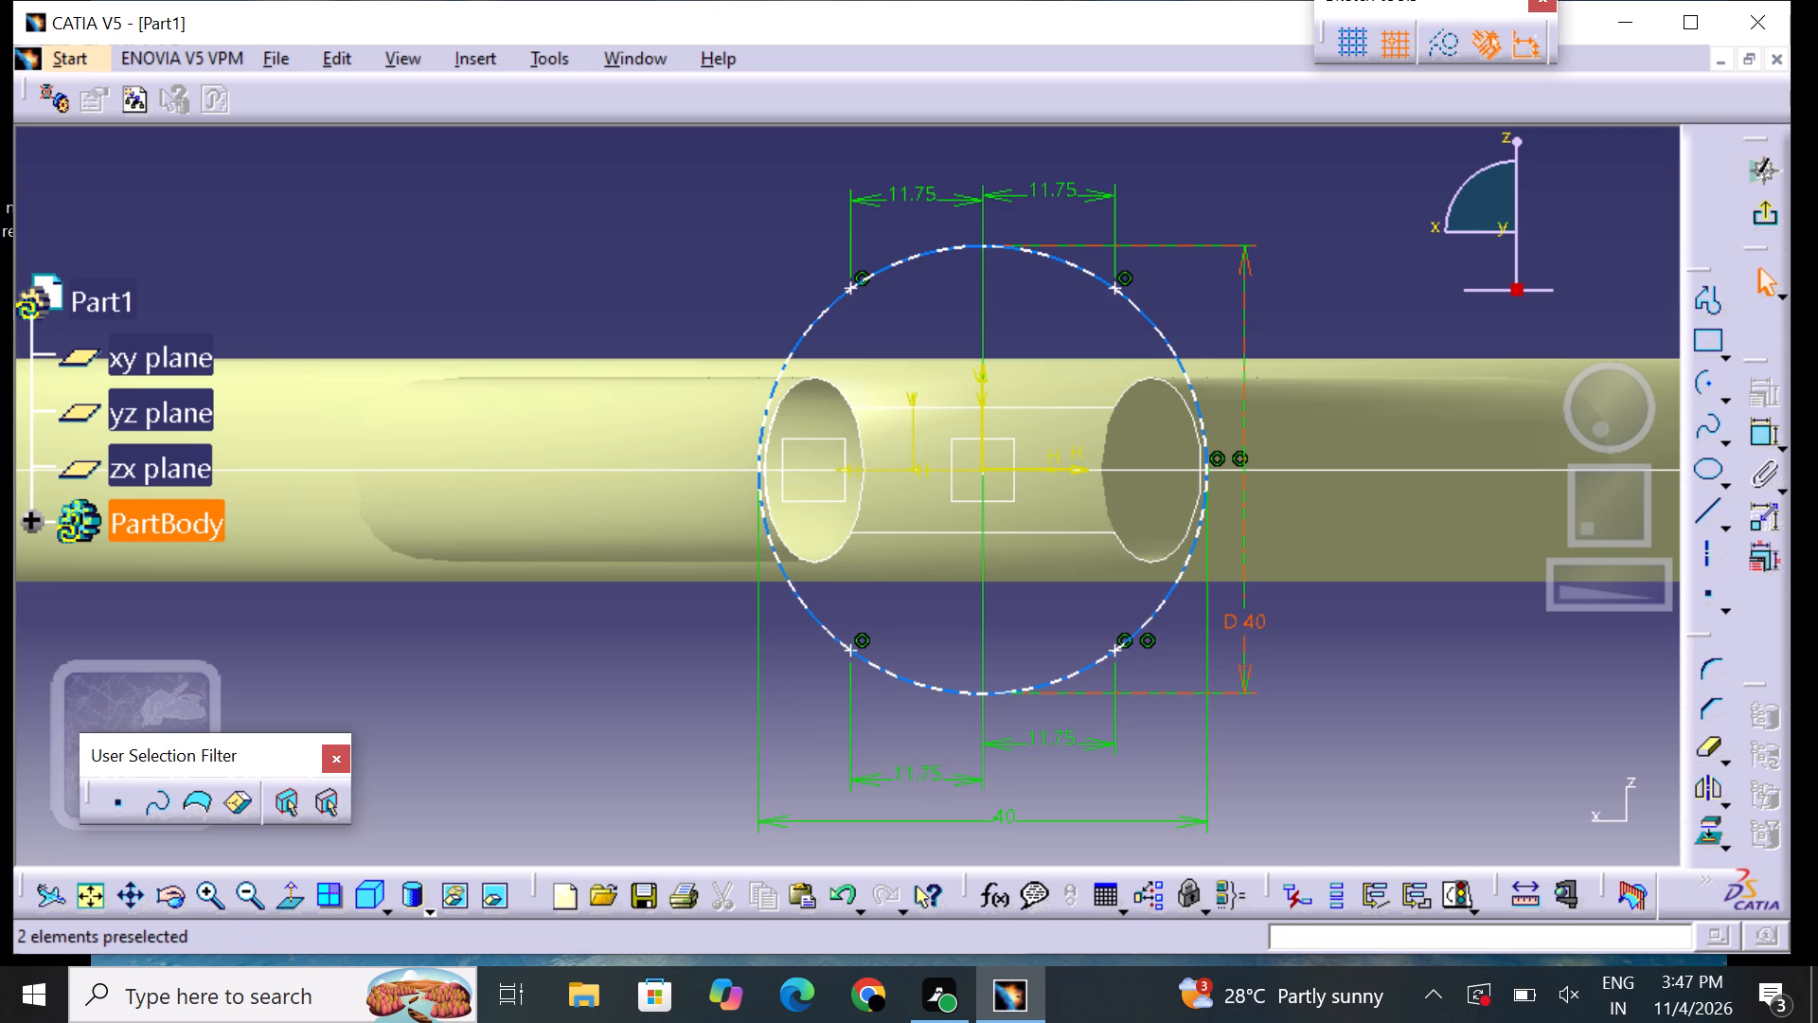
Set the ellipse's vertical diameter to 45 mm and exit the sketch.
{"action": "double_click", "coordinate": [1250, 611]}
{"action": "key", "text": "BackSpace"}
{"action": "type", "text": "45"}
{"action": "key", "text": "Return"}
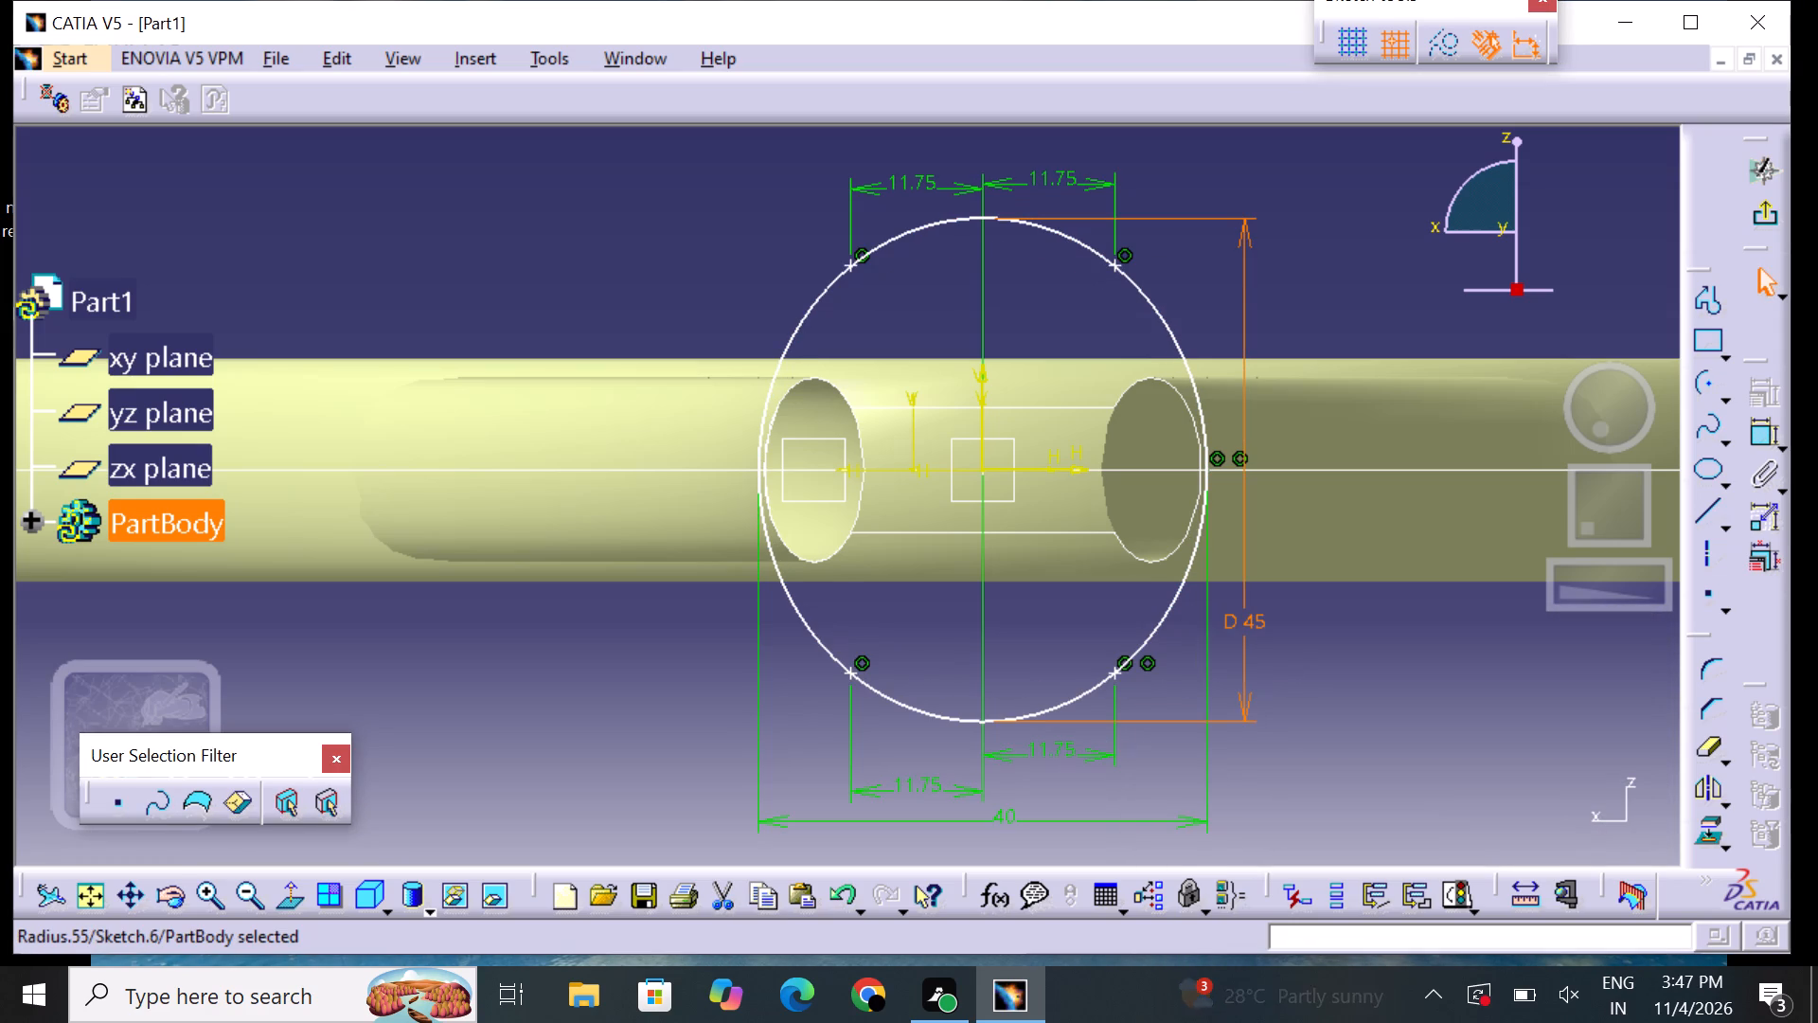
{"action": "left_click_drag", "start_coordinate": [1421, 823], "coordinate": [1404, 799]}
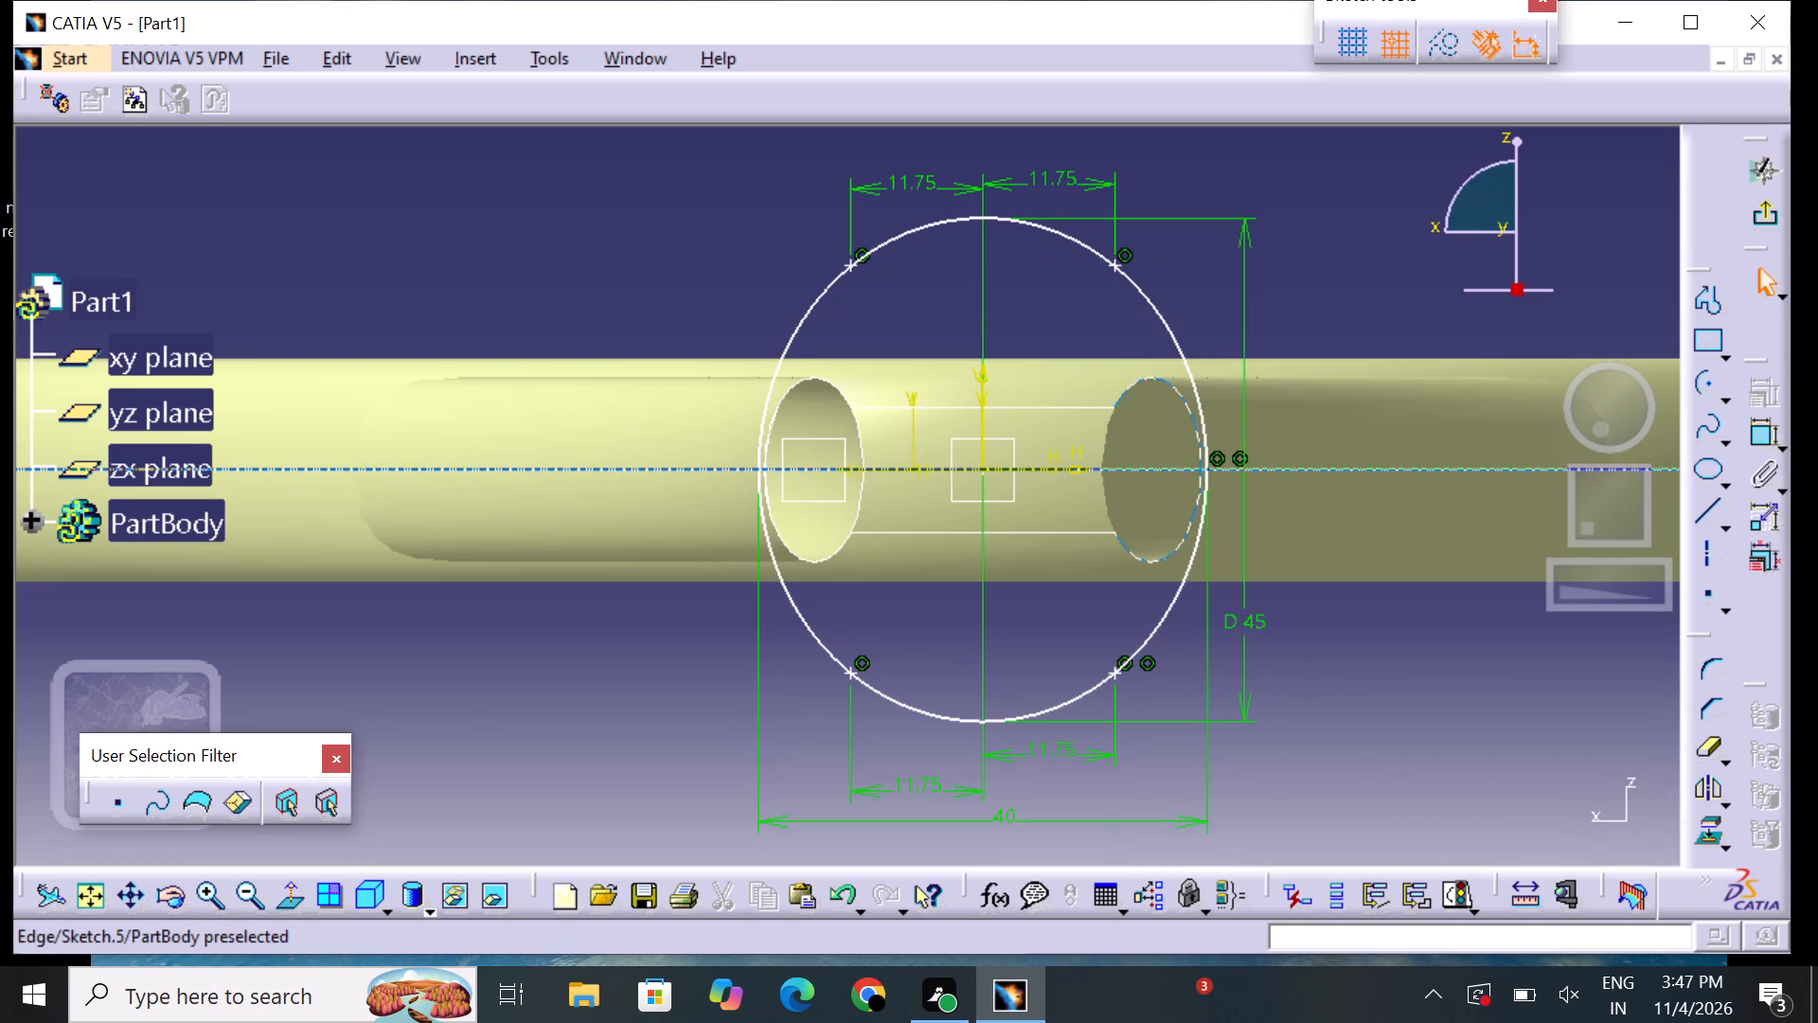
{"action": "left_click", "coordinate": [1759, 223]}
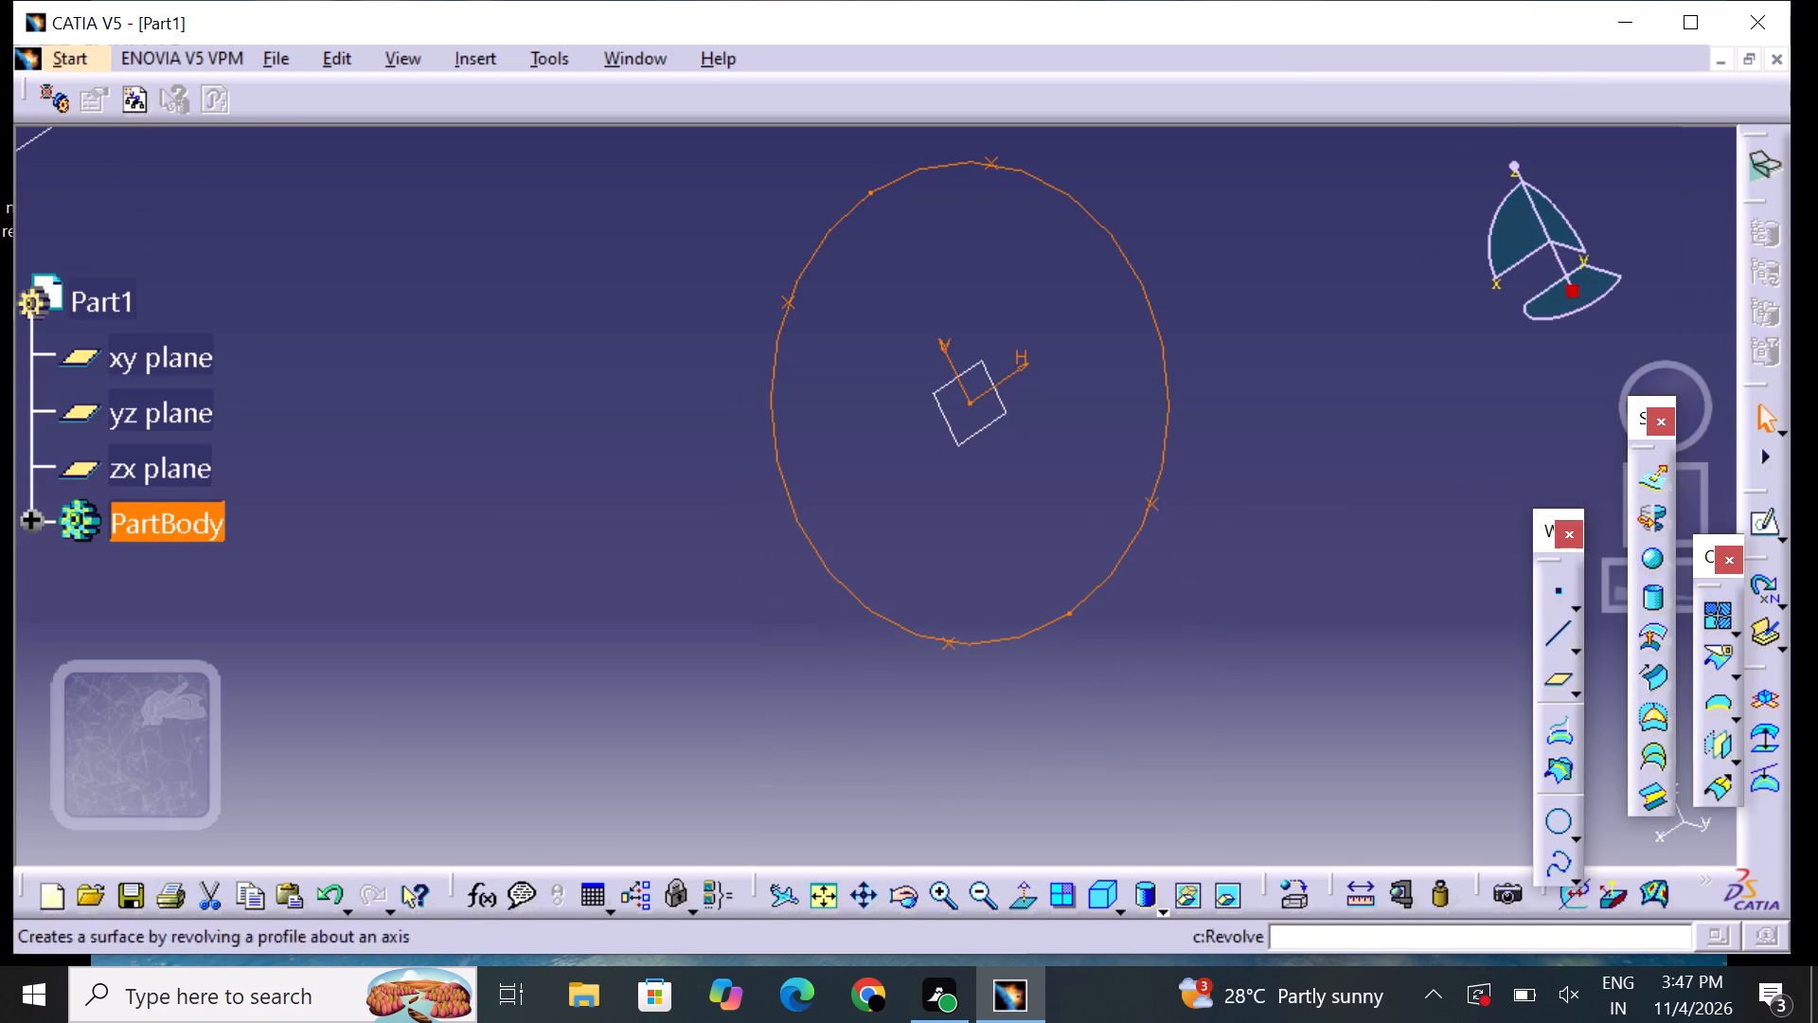
{"action": "left_click", "coordinate": [1753, 512]}
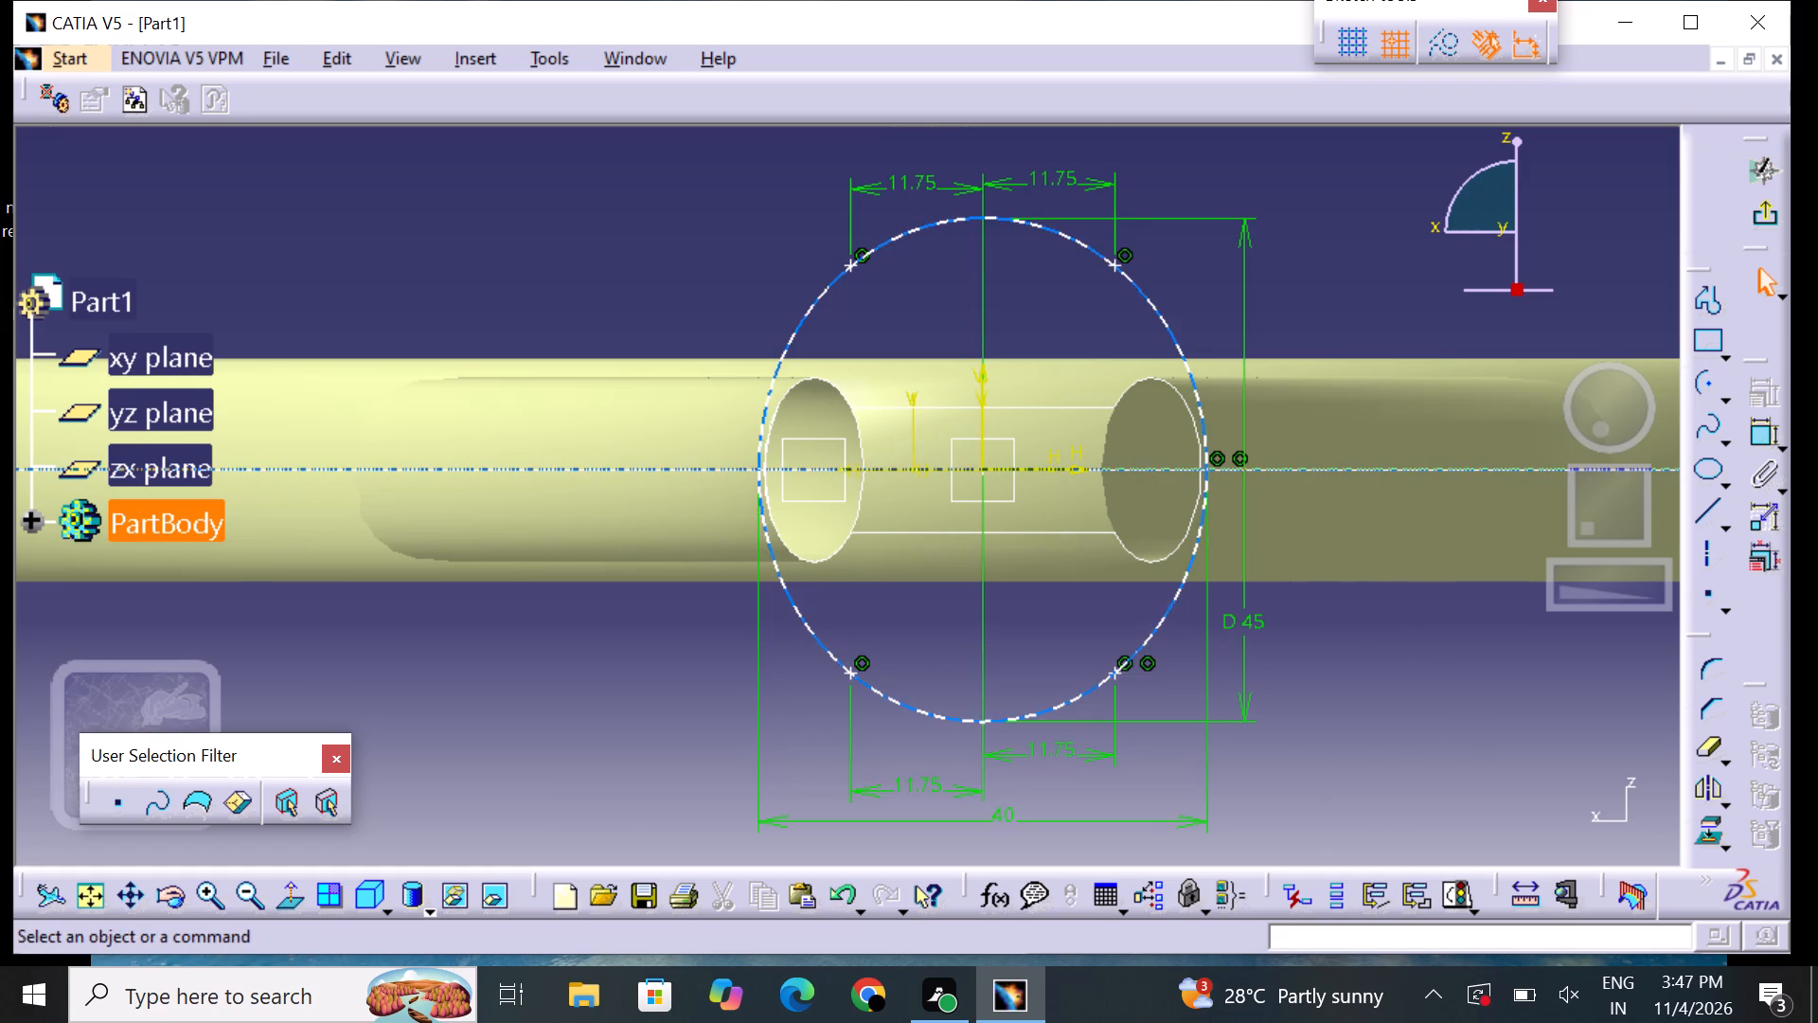
{"action": "left_click", "coordinate": [1762, 220]}
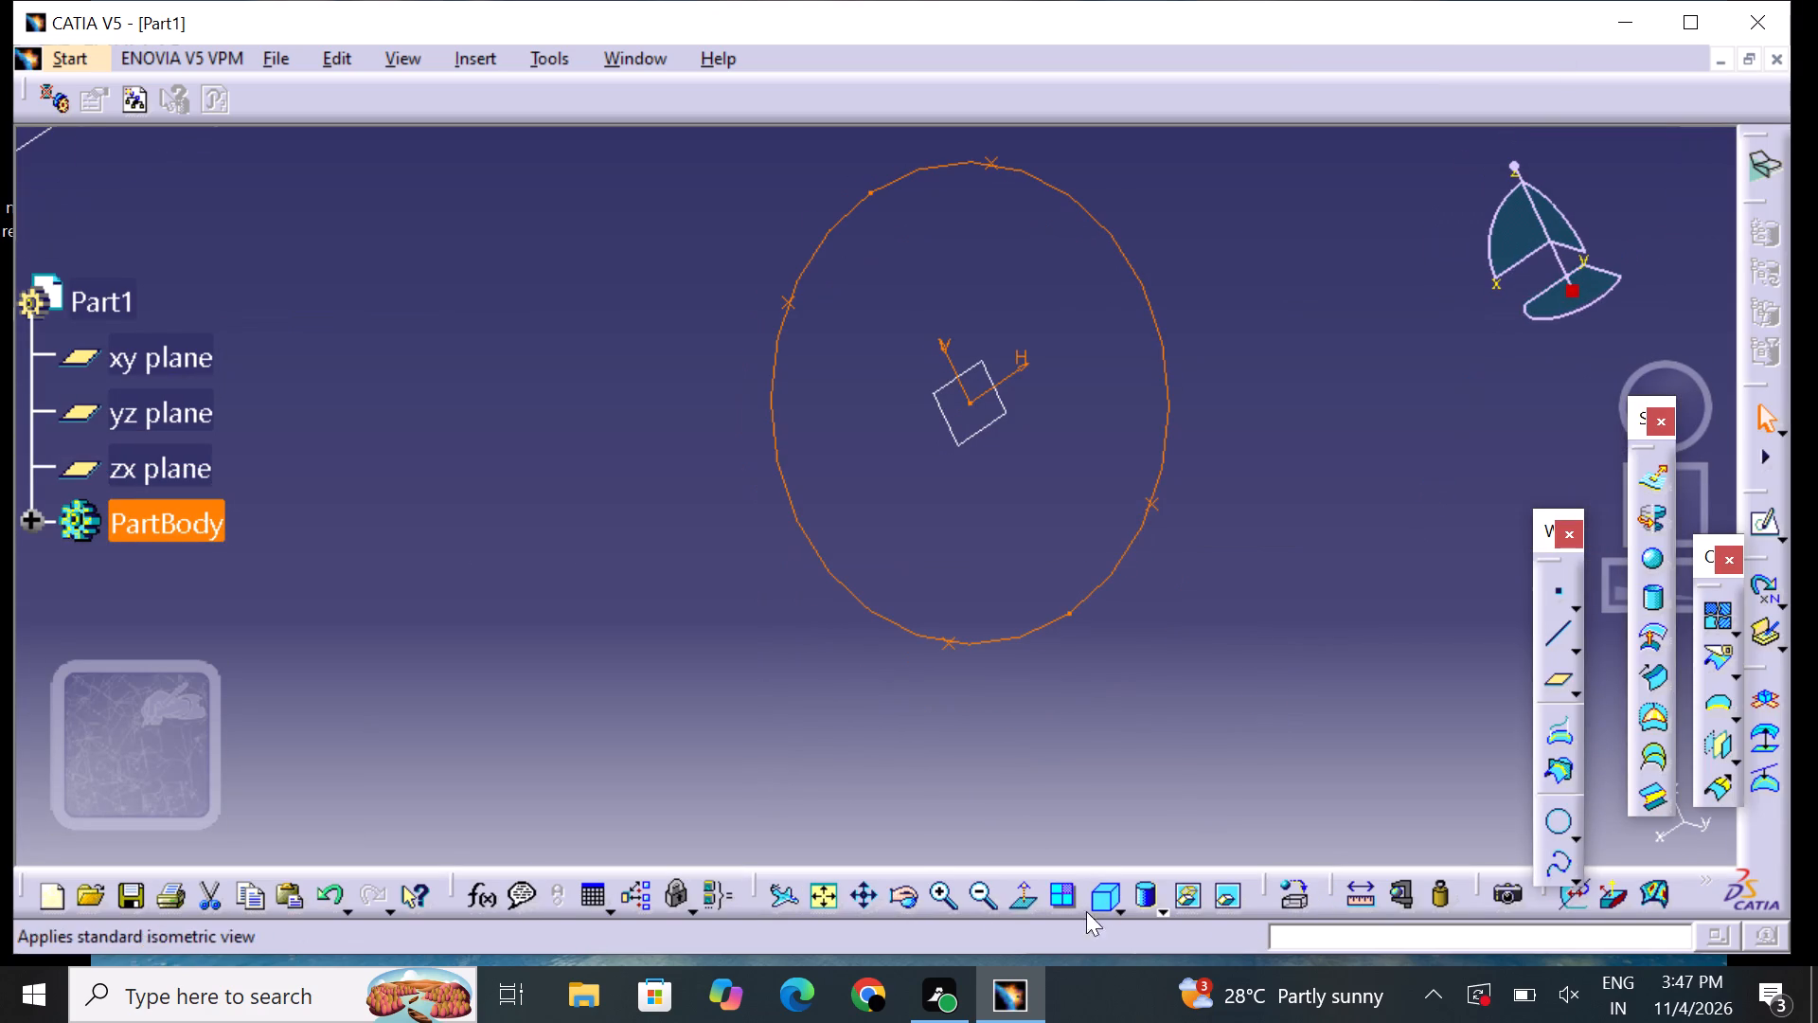
Start a multi-sections surface with Sketch.5 and the Sketch.6 ellipse as sections, placing the ellipse's closing point on its vertex facing the Sketch.5 closing point.
{"action": "left_click", "coordinate": [971, 902]}
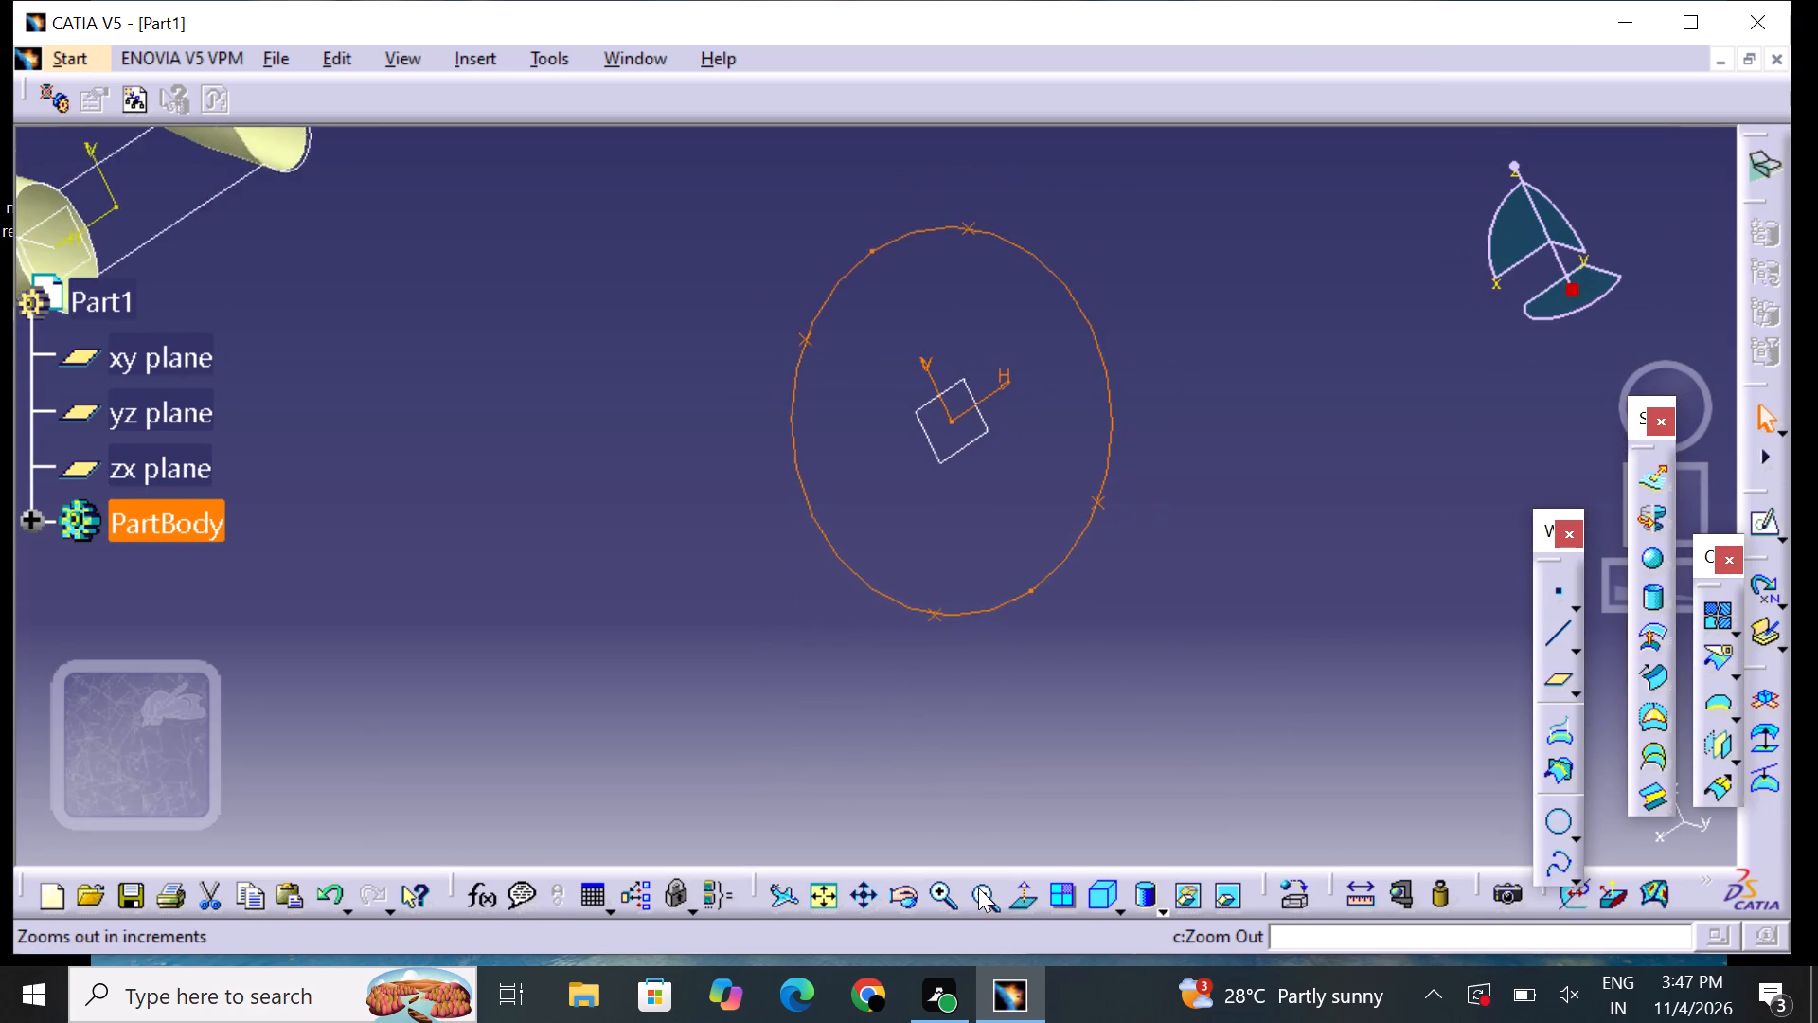
{"action": "left_click", "coordinate": [978, 888]}
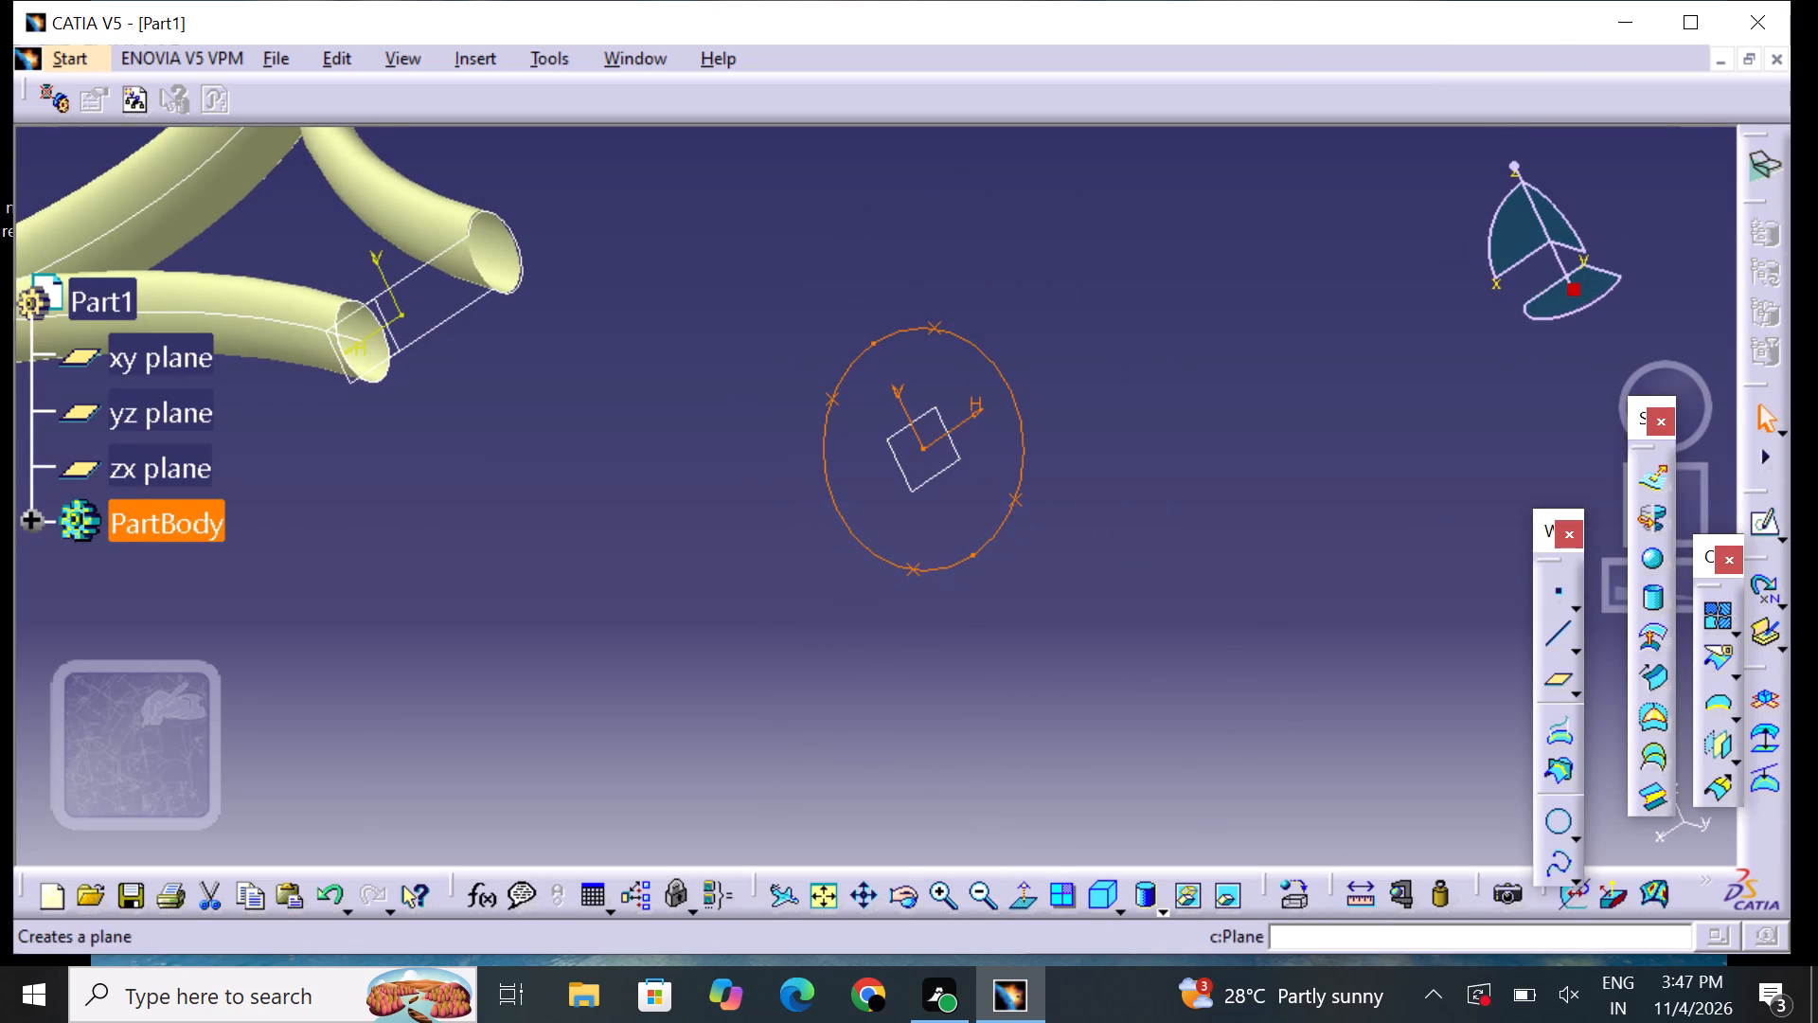
{"action": "left_click_drag", "start_coordinate": [1087, 679], "coordinate": [1106, 678]}
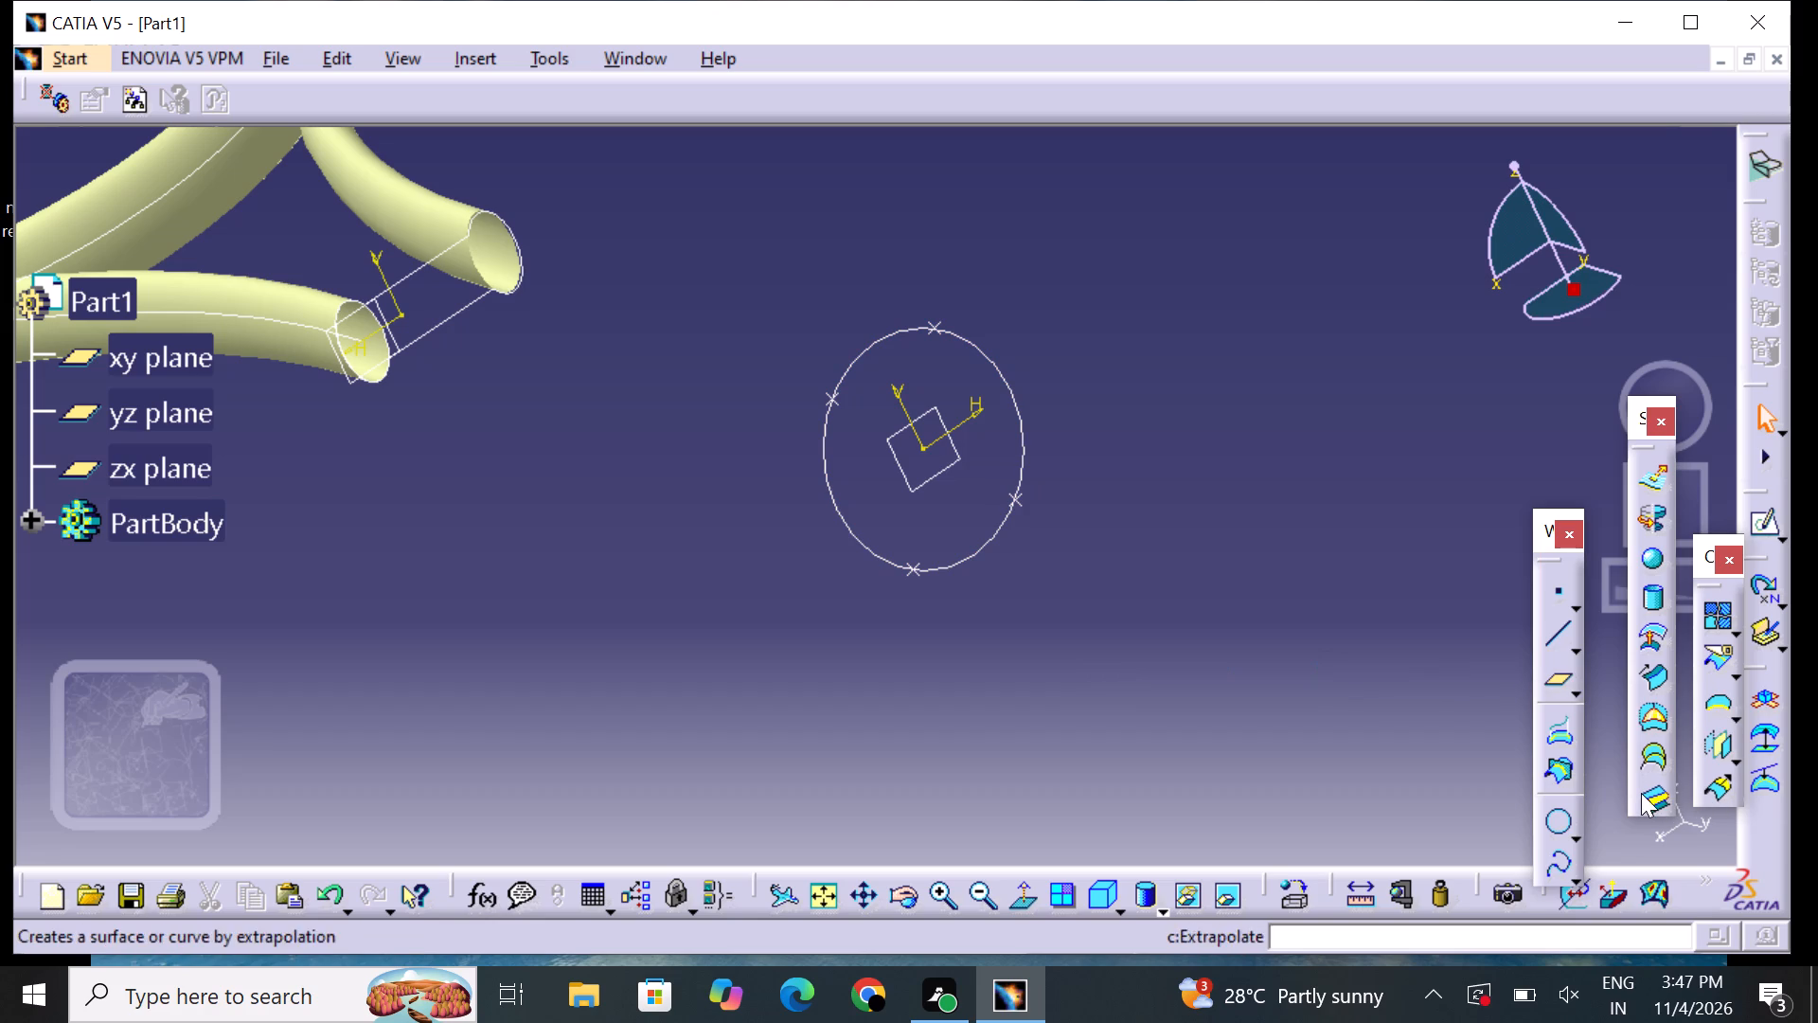
{"action": "left_click", "coordinate": [1637, 760]}
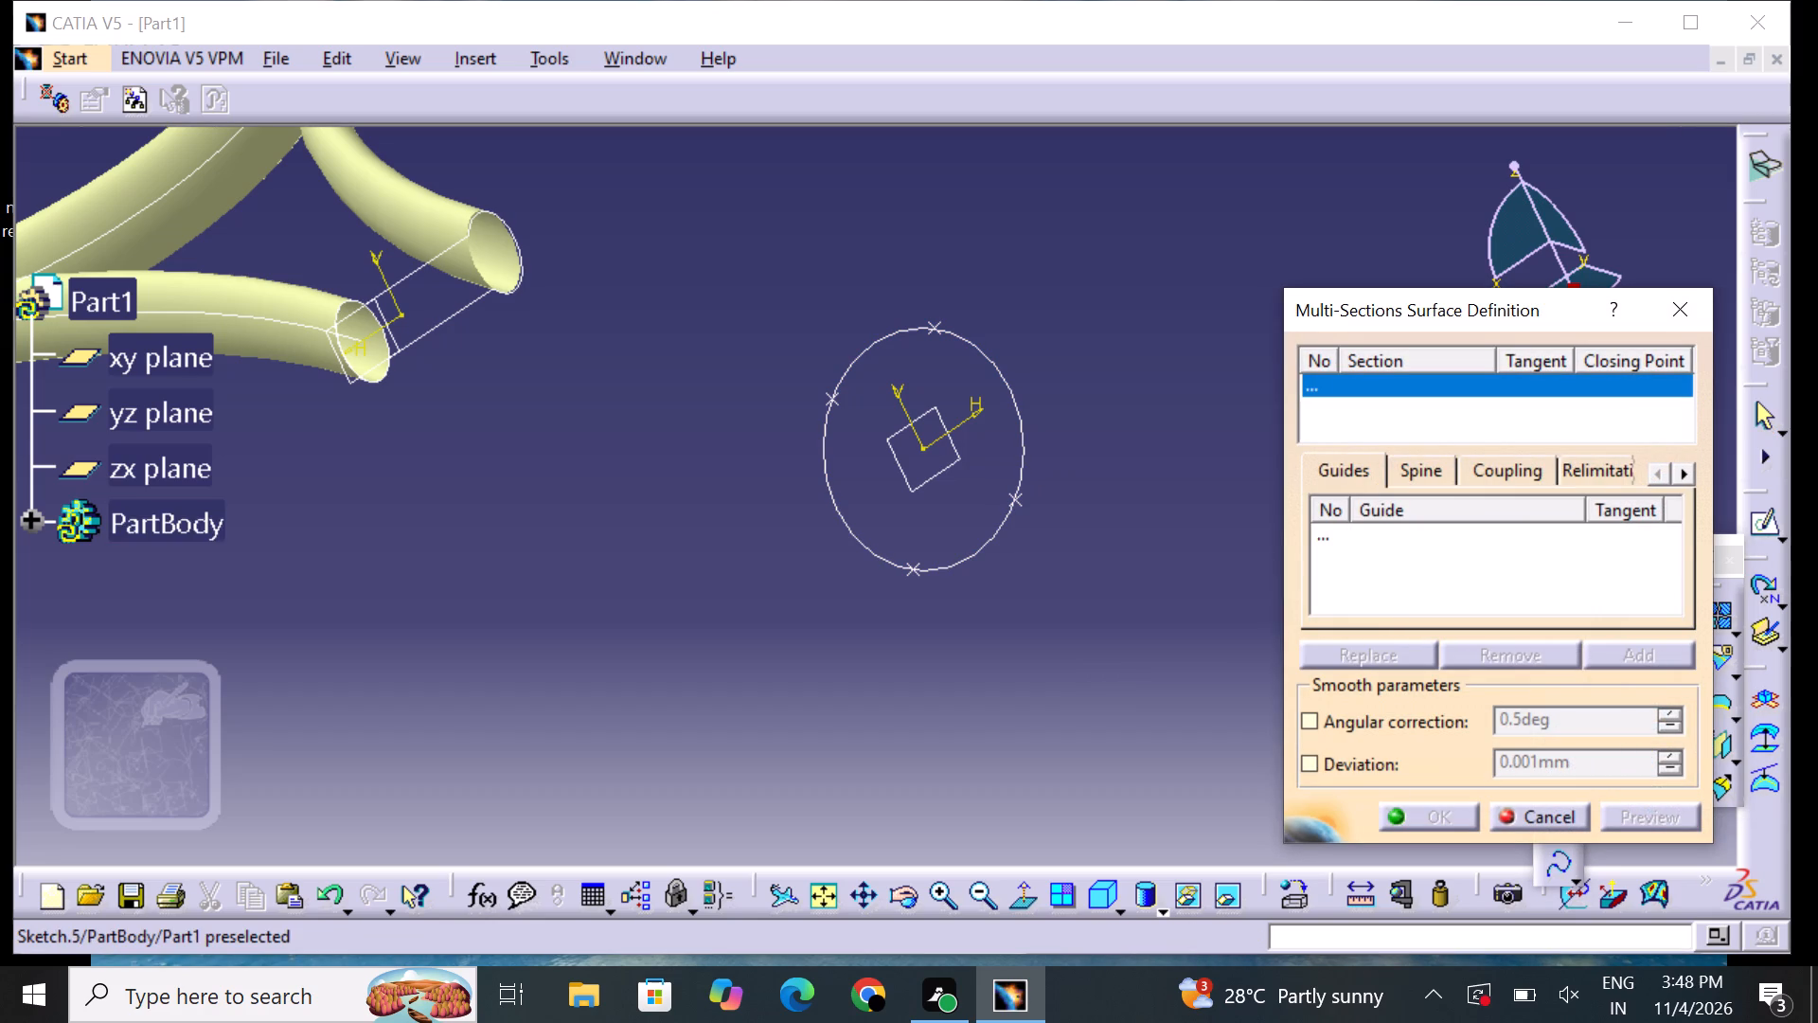
{"action": "left_click", "coordinate": [428, 261]}
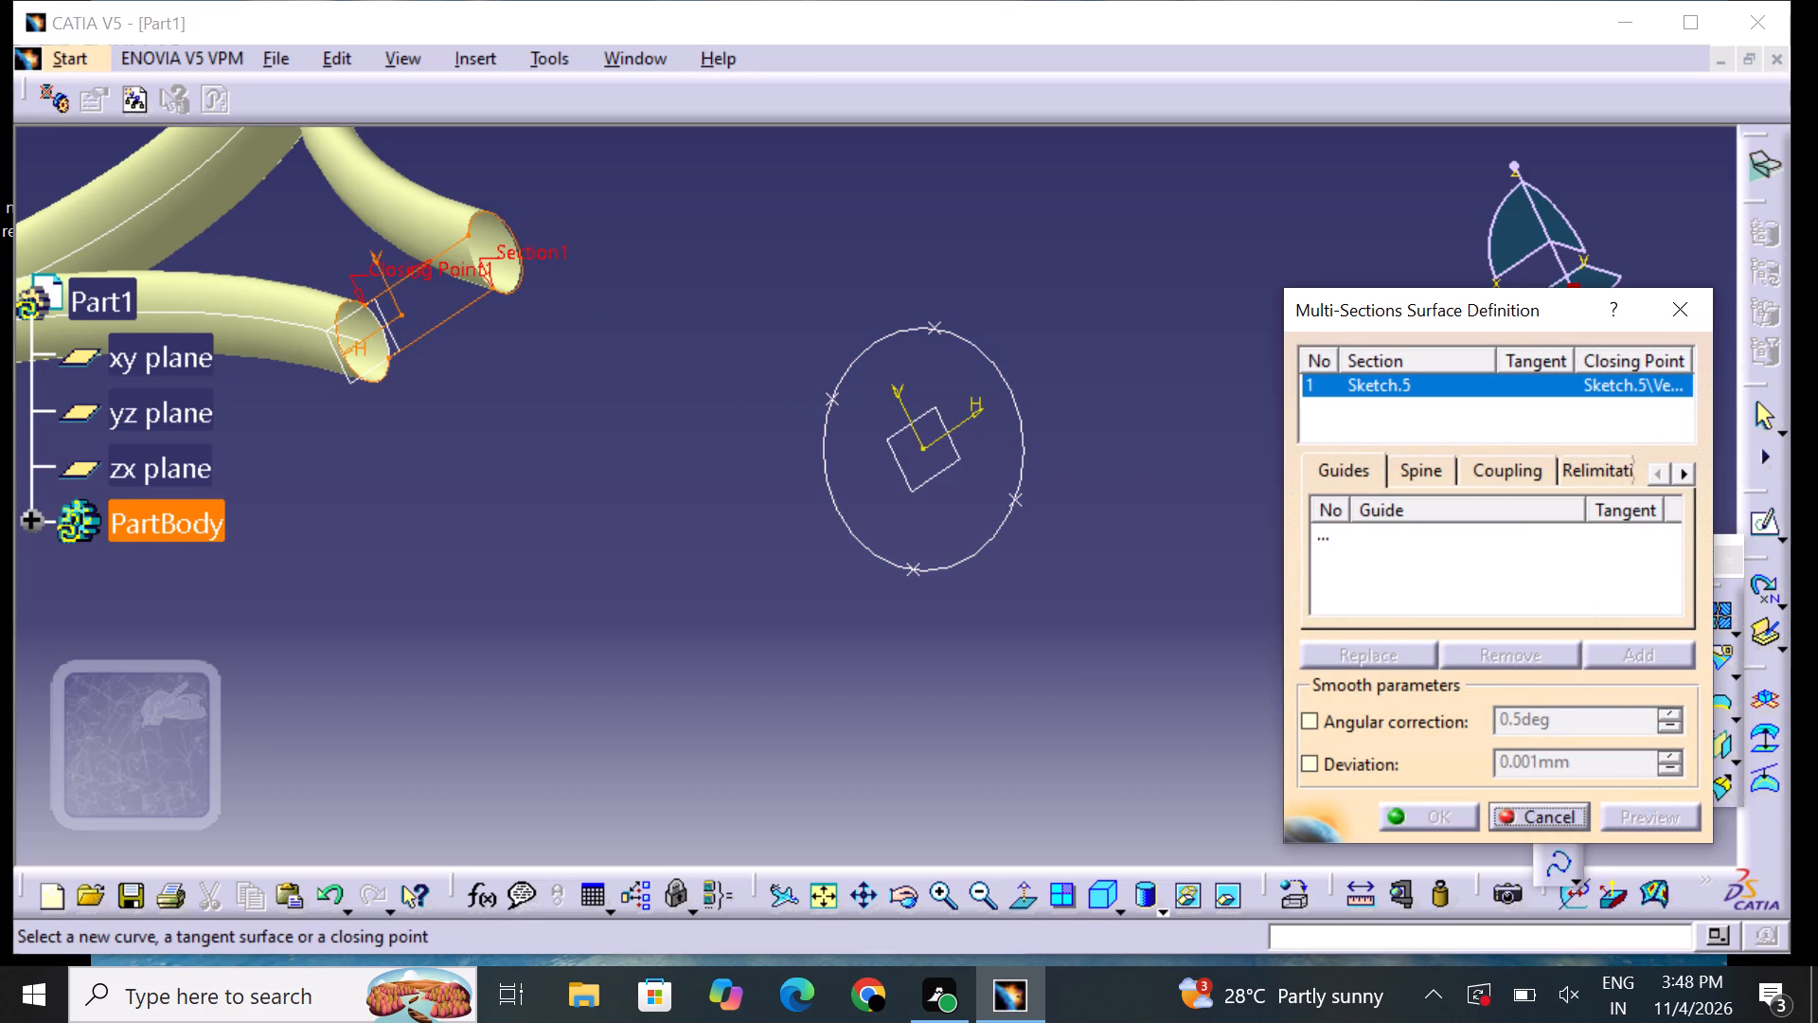
{"action": "left_click", "coordinate": [820, 465]}
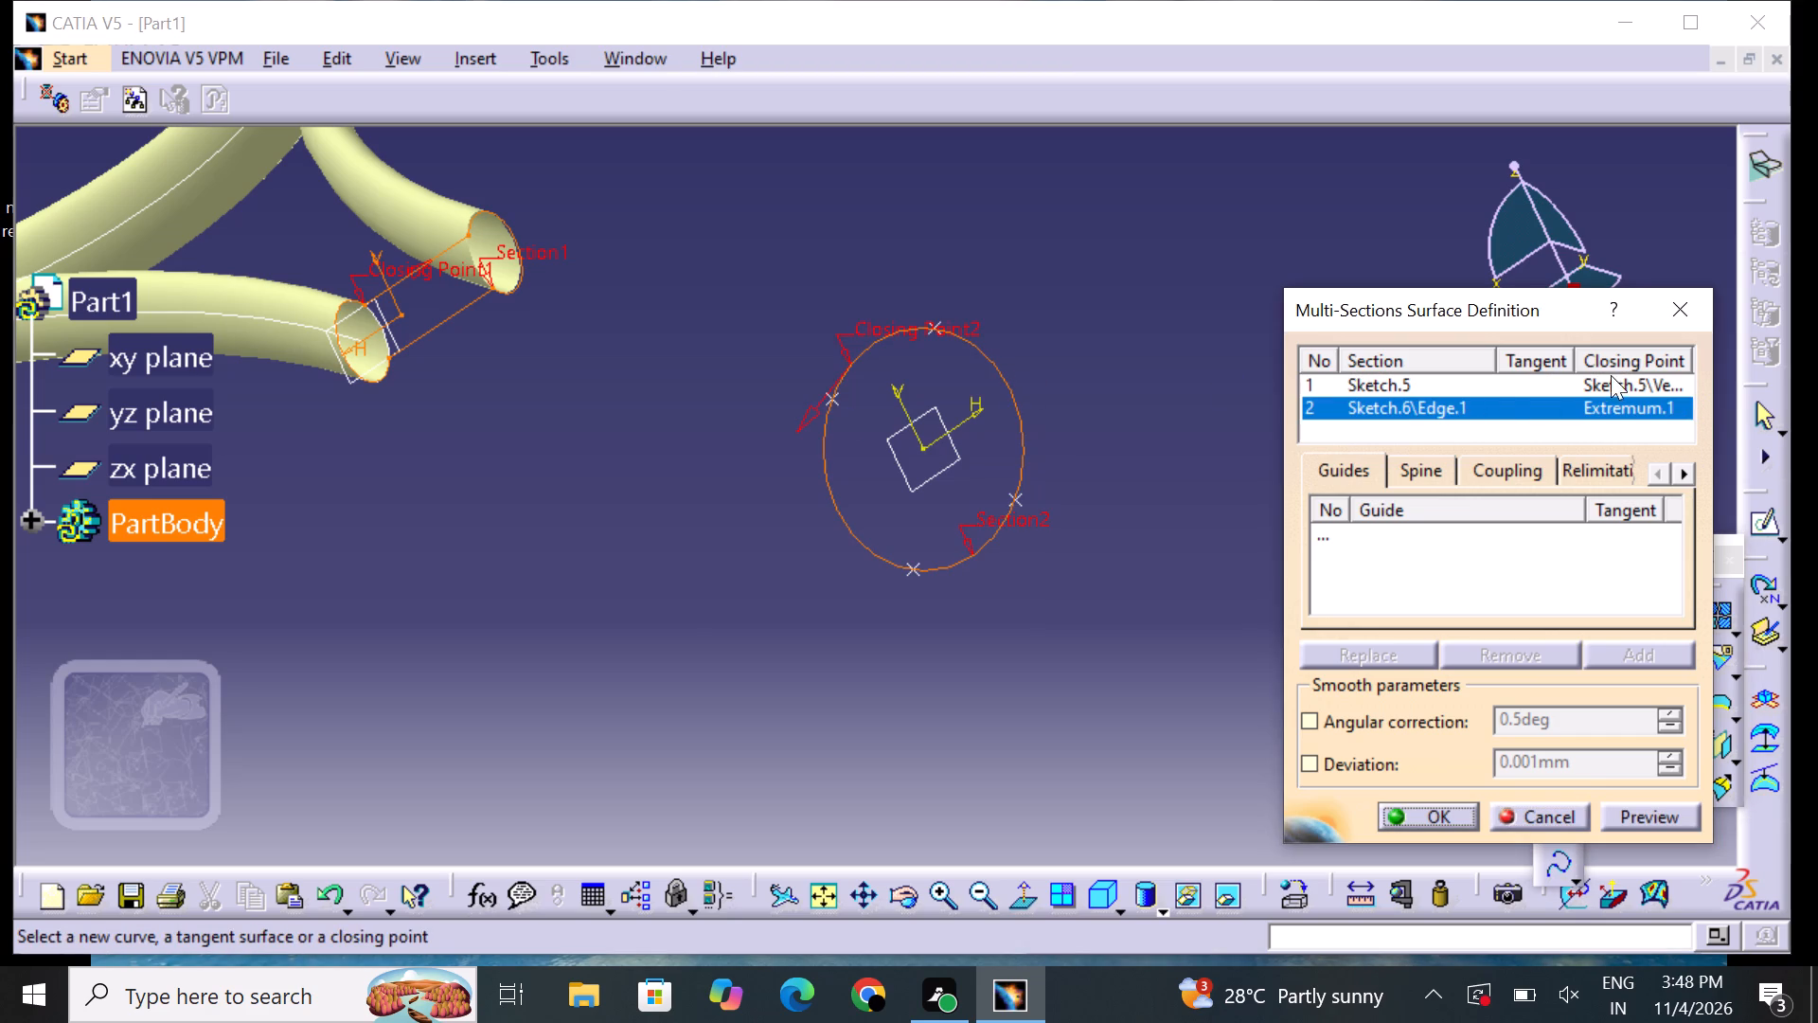
{"action": "left_click", "coordinate": [1611, 350]}
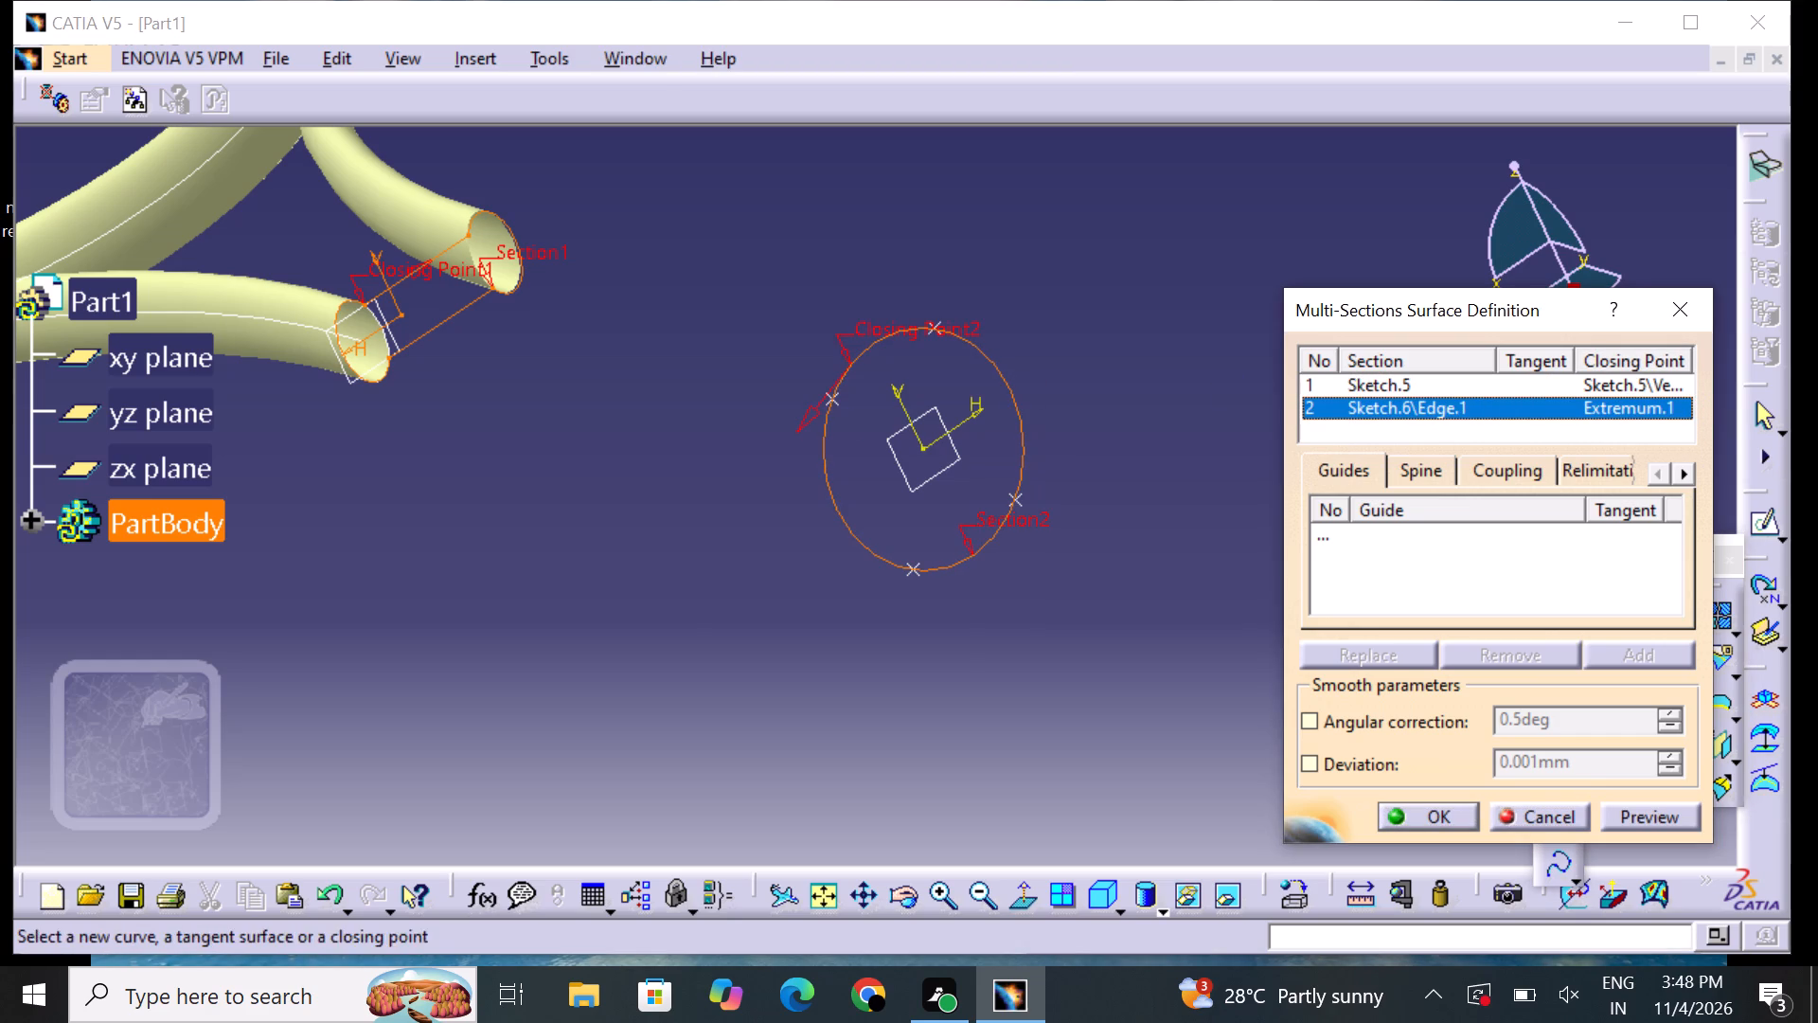
{"action": "left_click", "coordinate": [835, 400]}
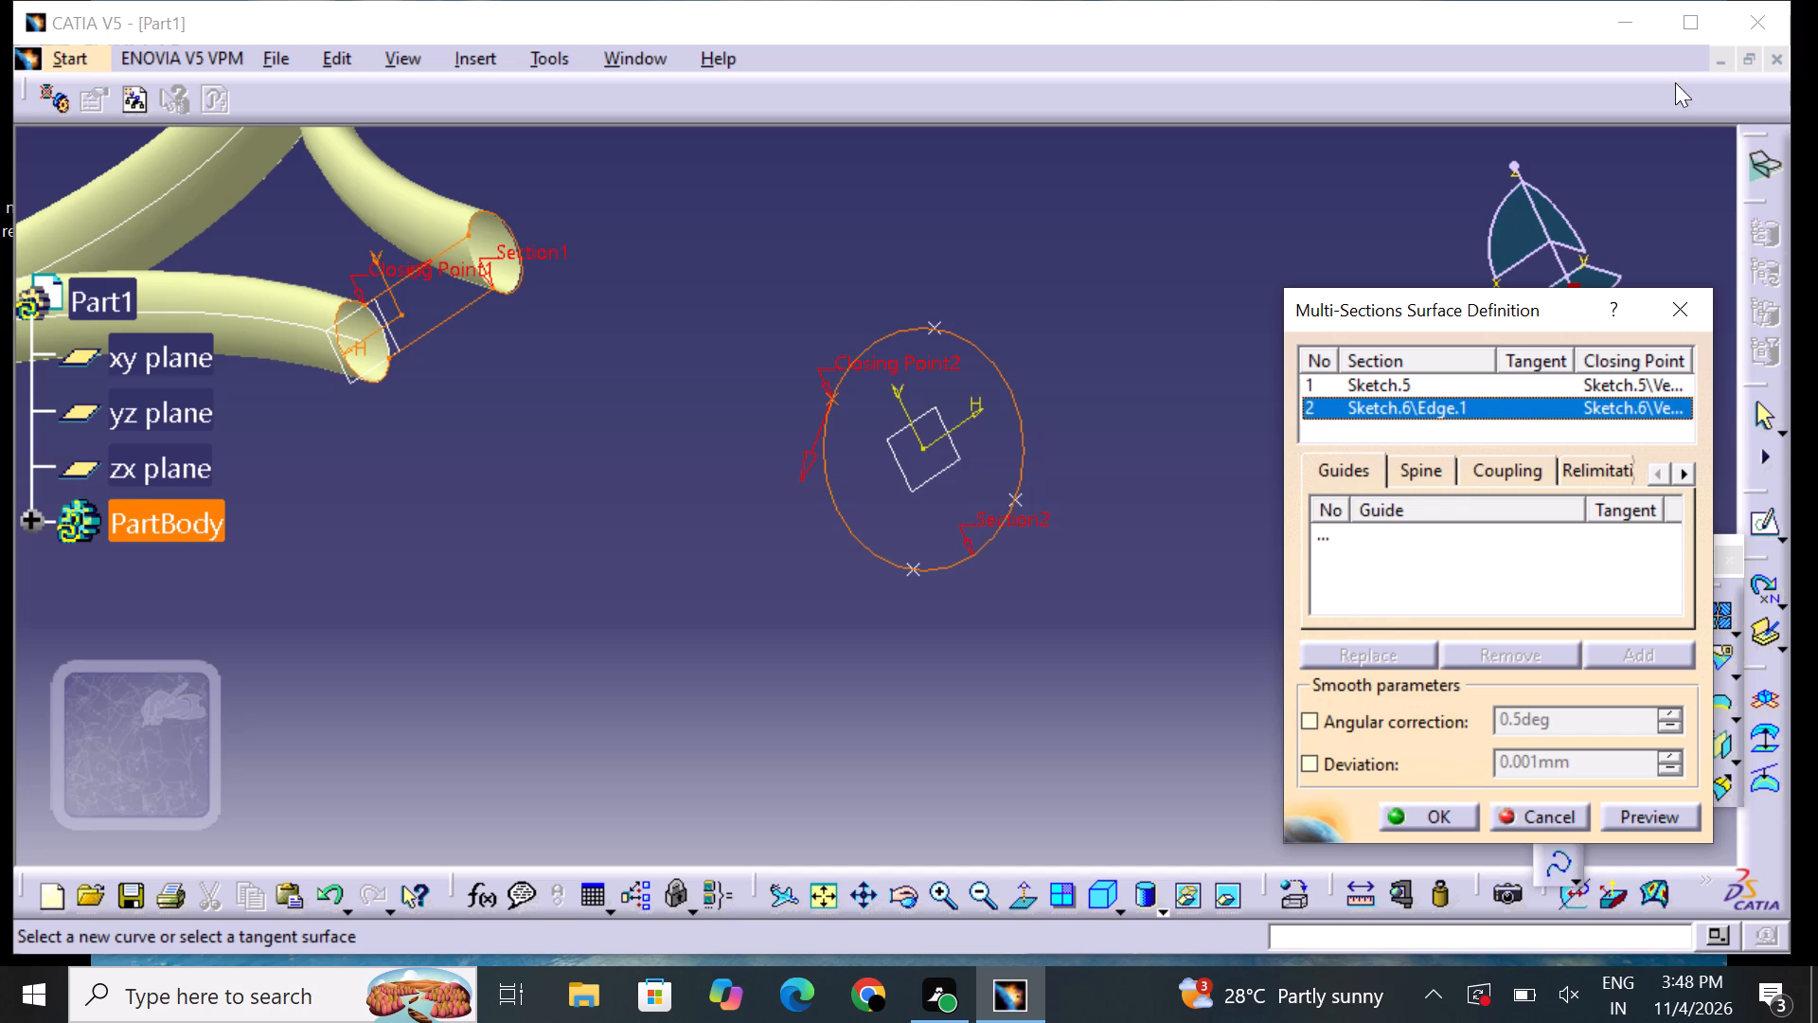
Using Ratio coupling, couple the upper and lower Sketch.5 vertices at the far tube end to the corresponding two points on the ellipse.
{"action": "left_click", "coordinate": [1520, 479]}
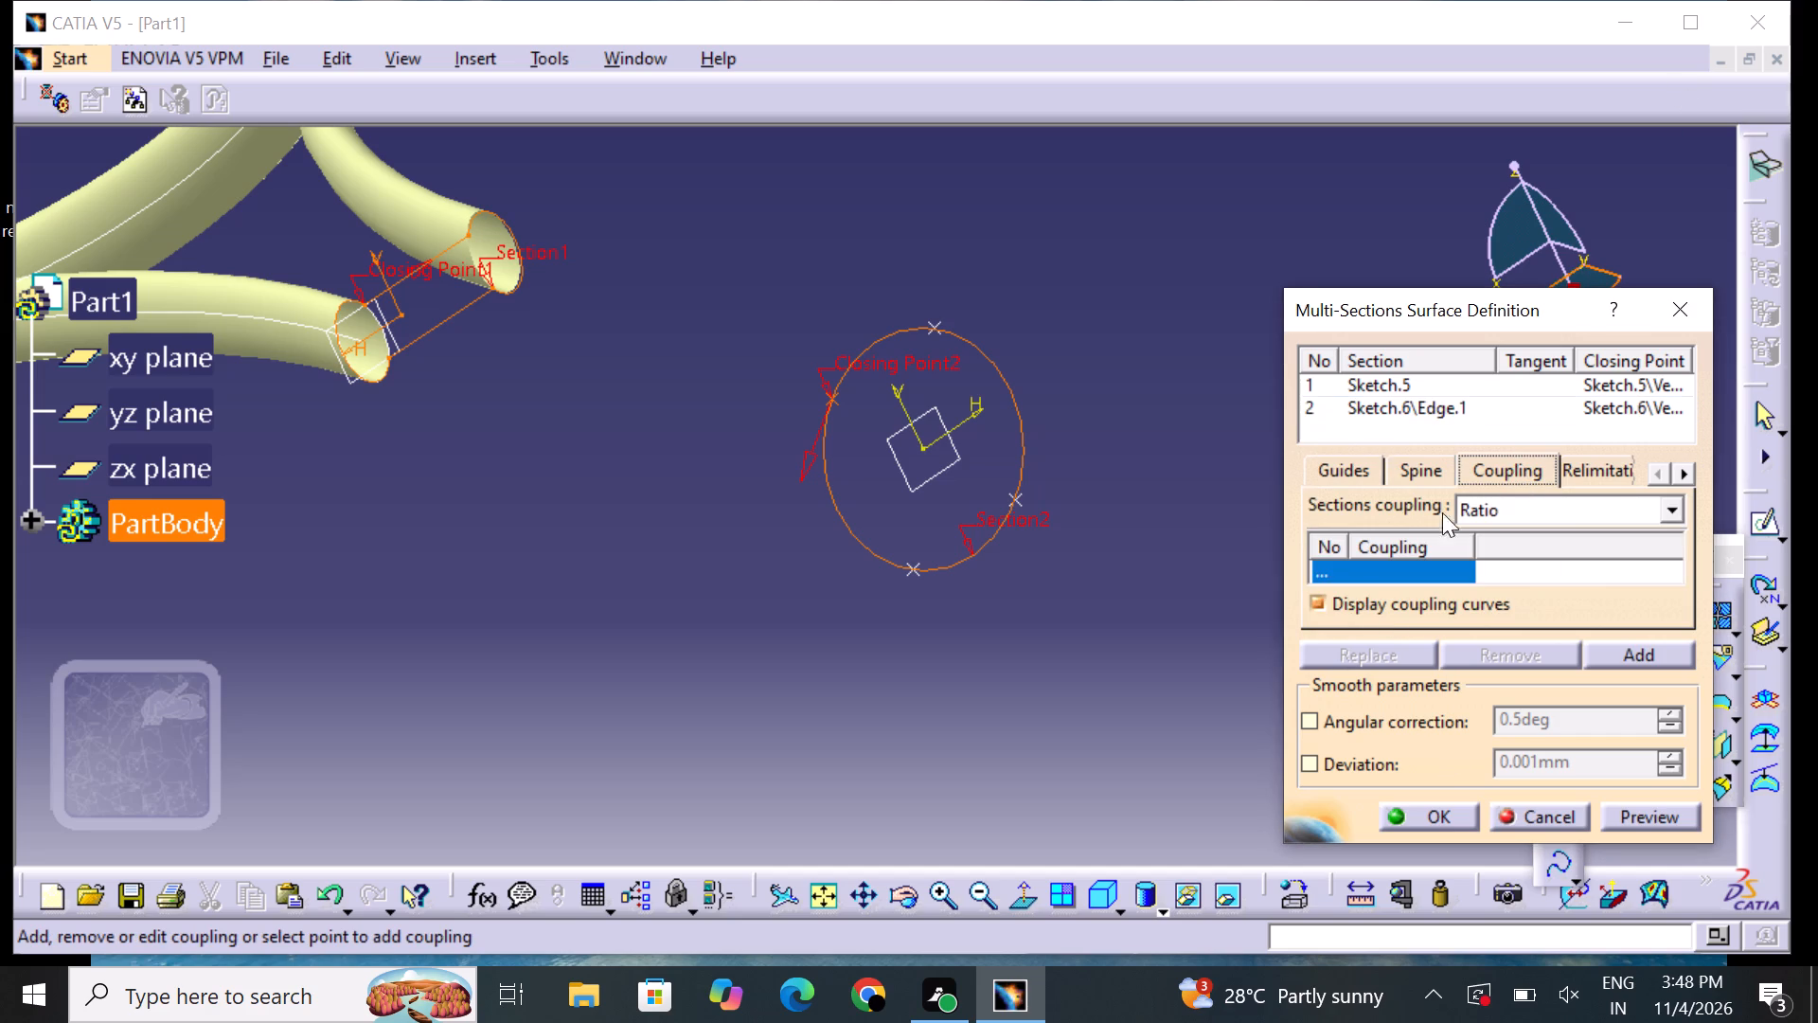
{"action": "left_click", "coordinate": [467, 239]}
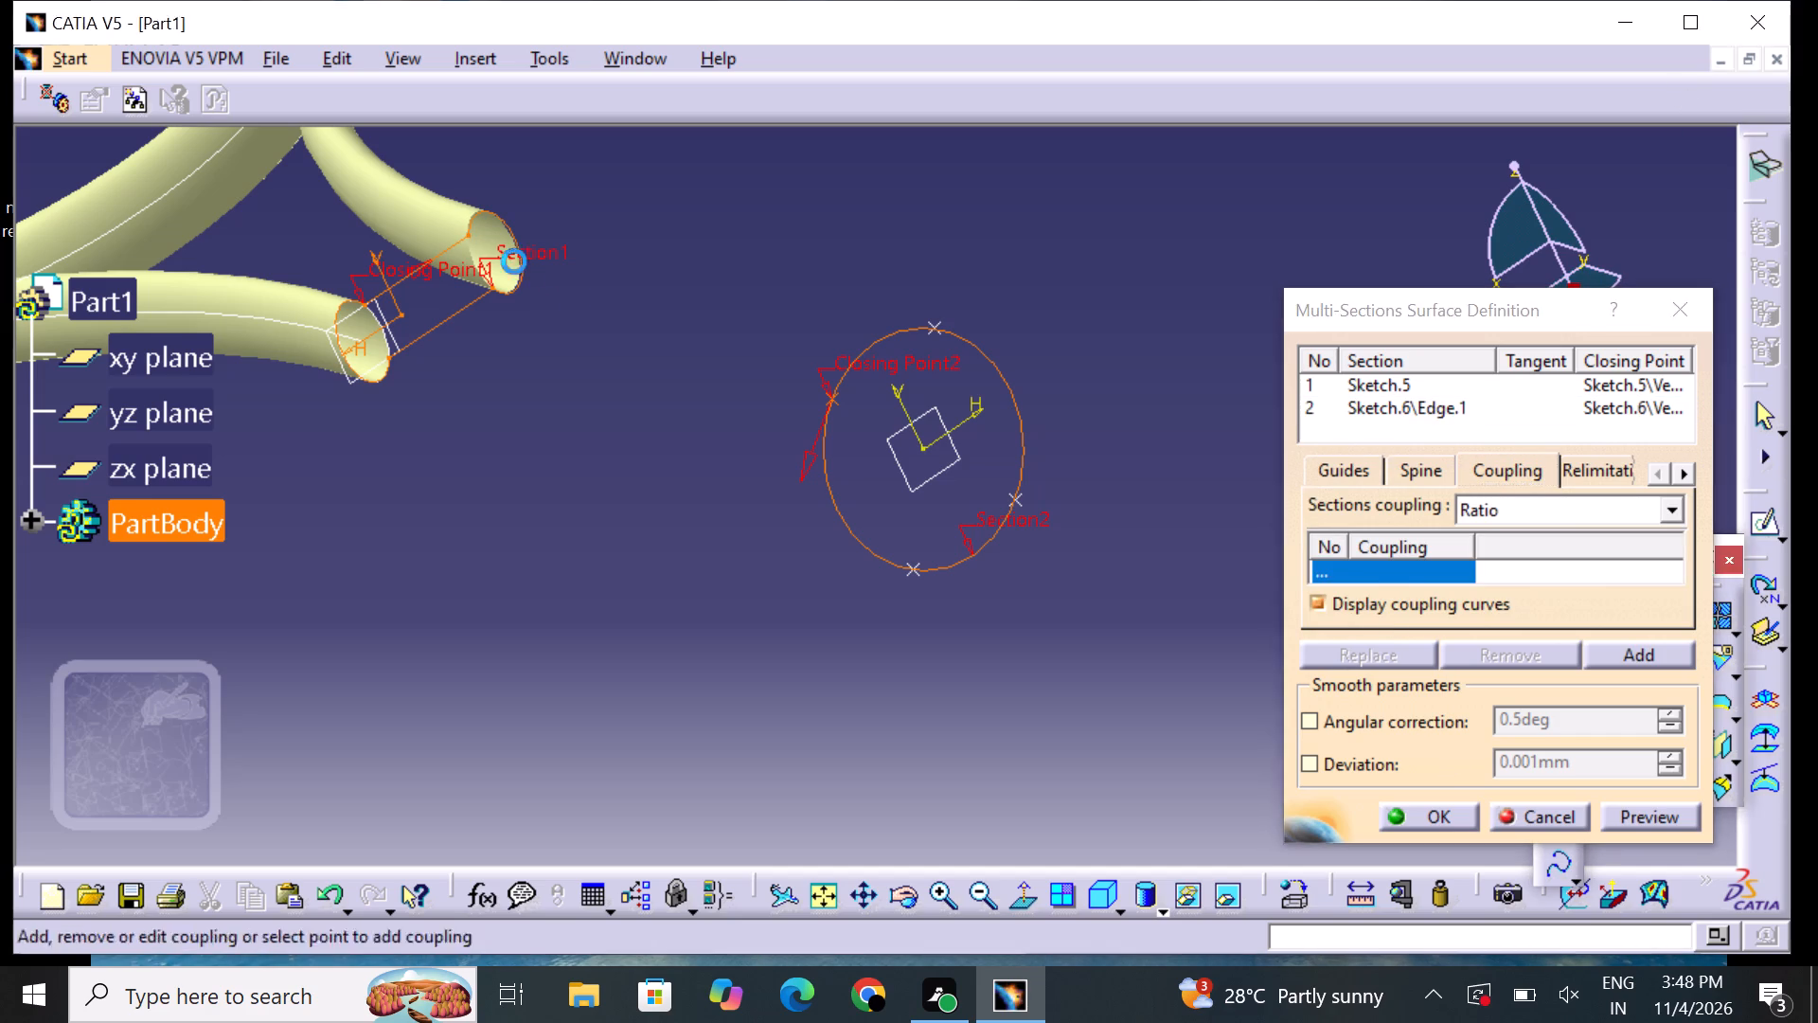
{"action": "left_click", "coordinate": [933, 332]}
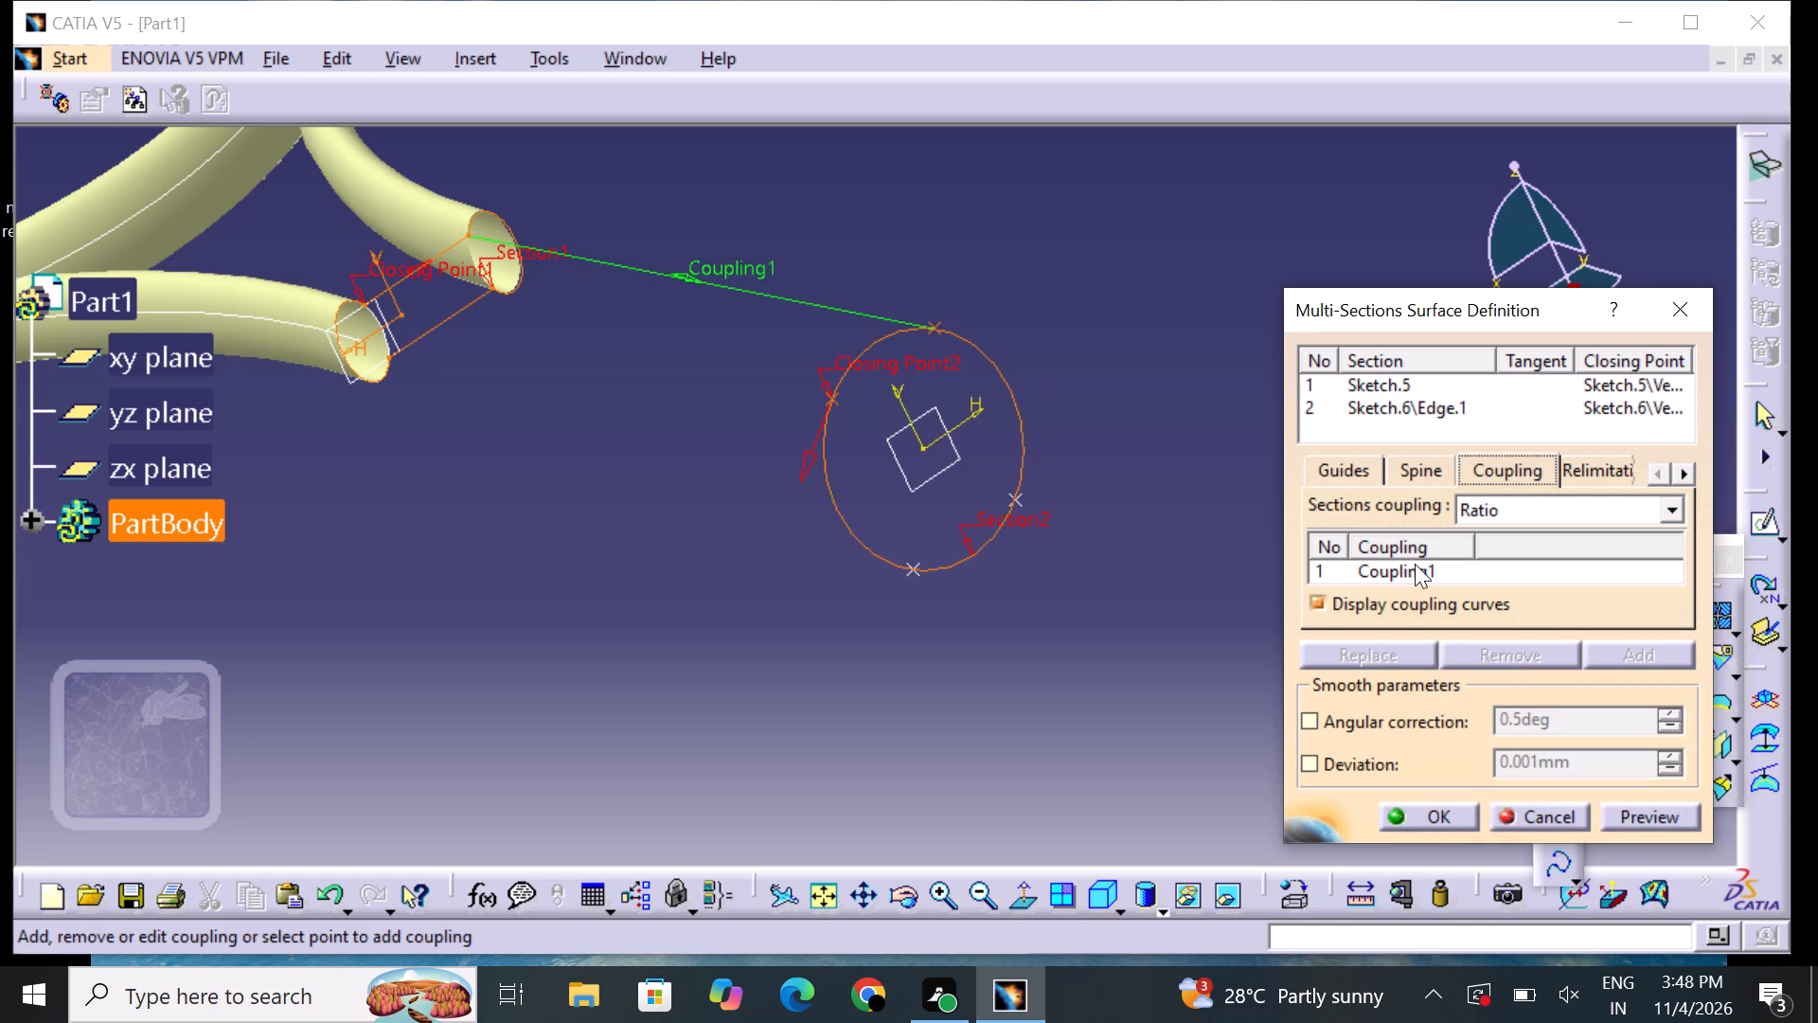
{"action": "left_click", "coordinate": [1412, 567]}
{"action": "left_click", "coordinate": [1631, 650]}
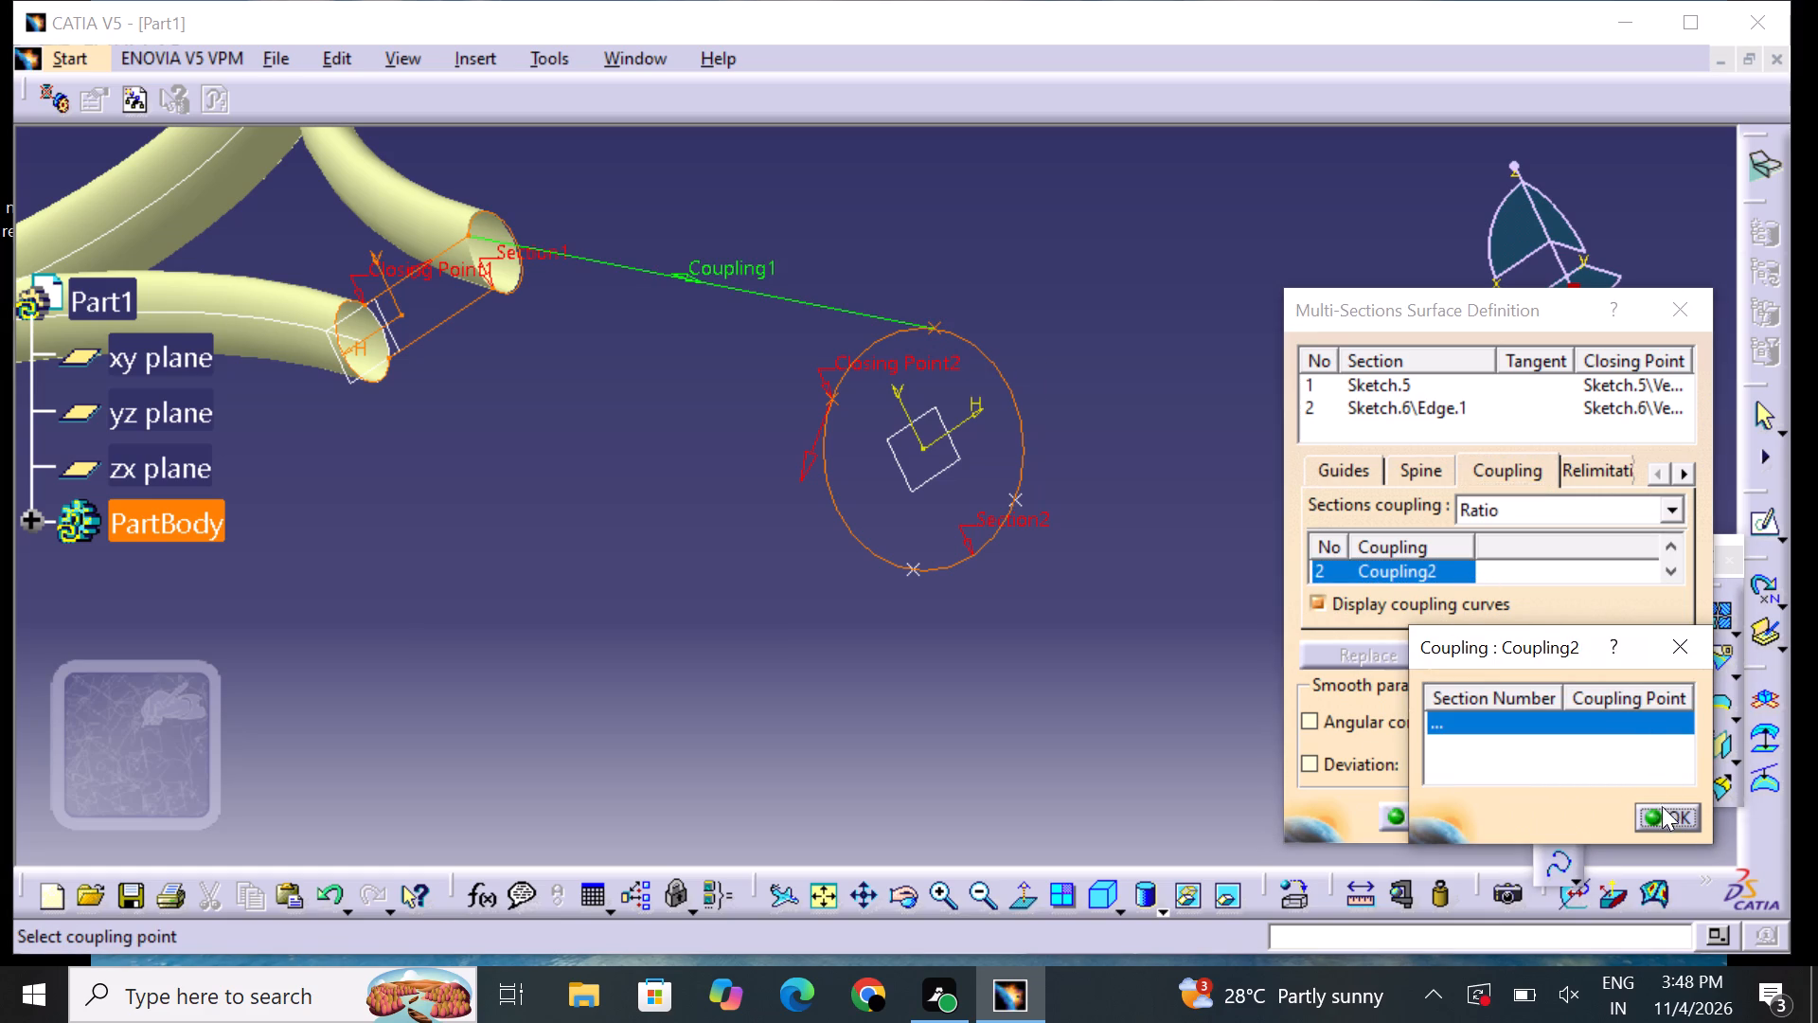
{"action": "left_click", "coordinate": [1660, 812]}
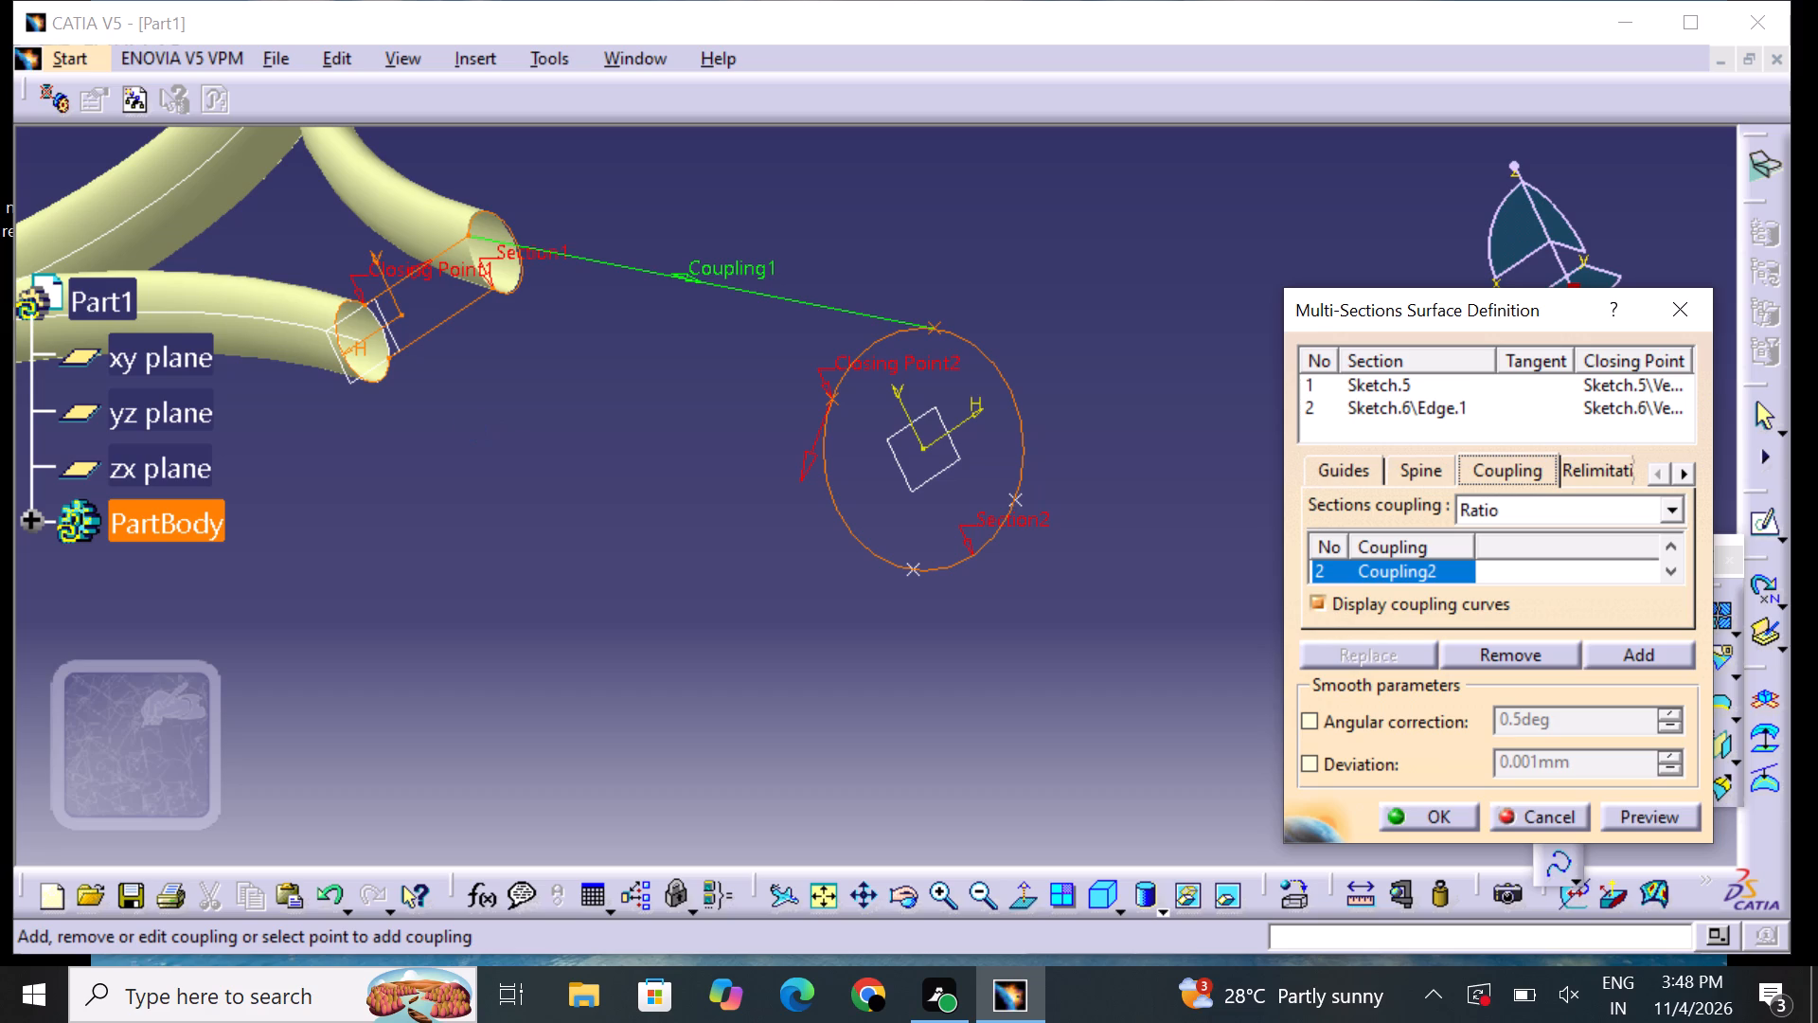
{"action": "left_click", "coordinate": [491, 291]}
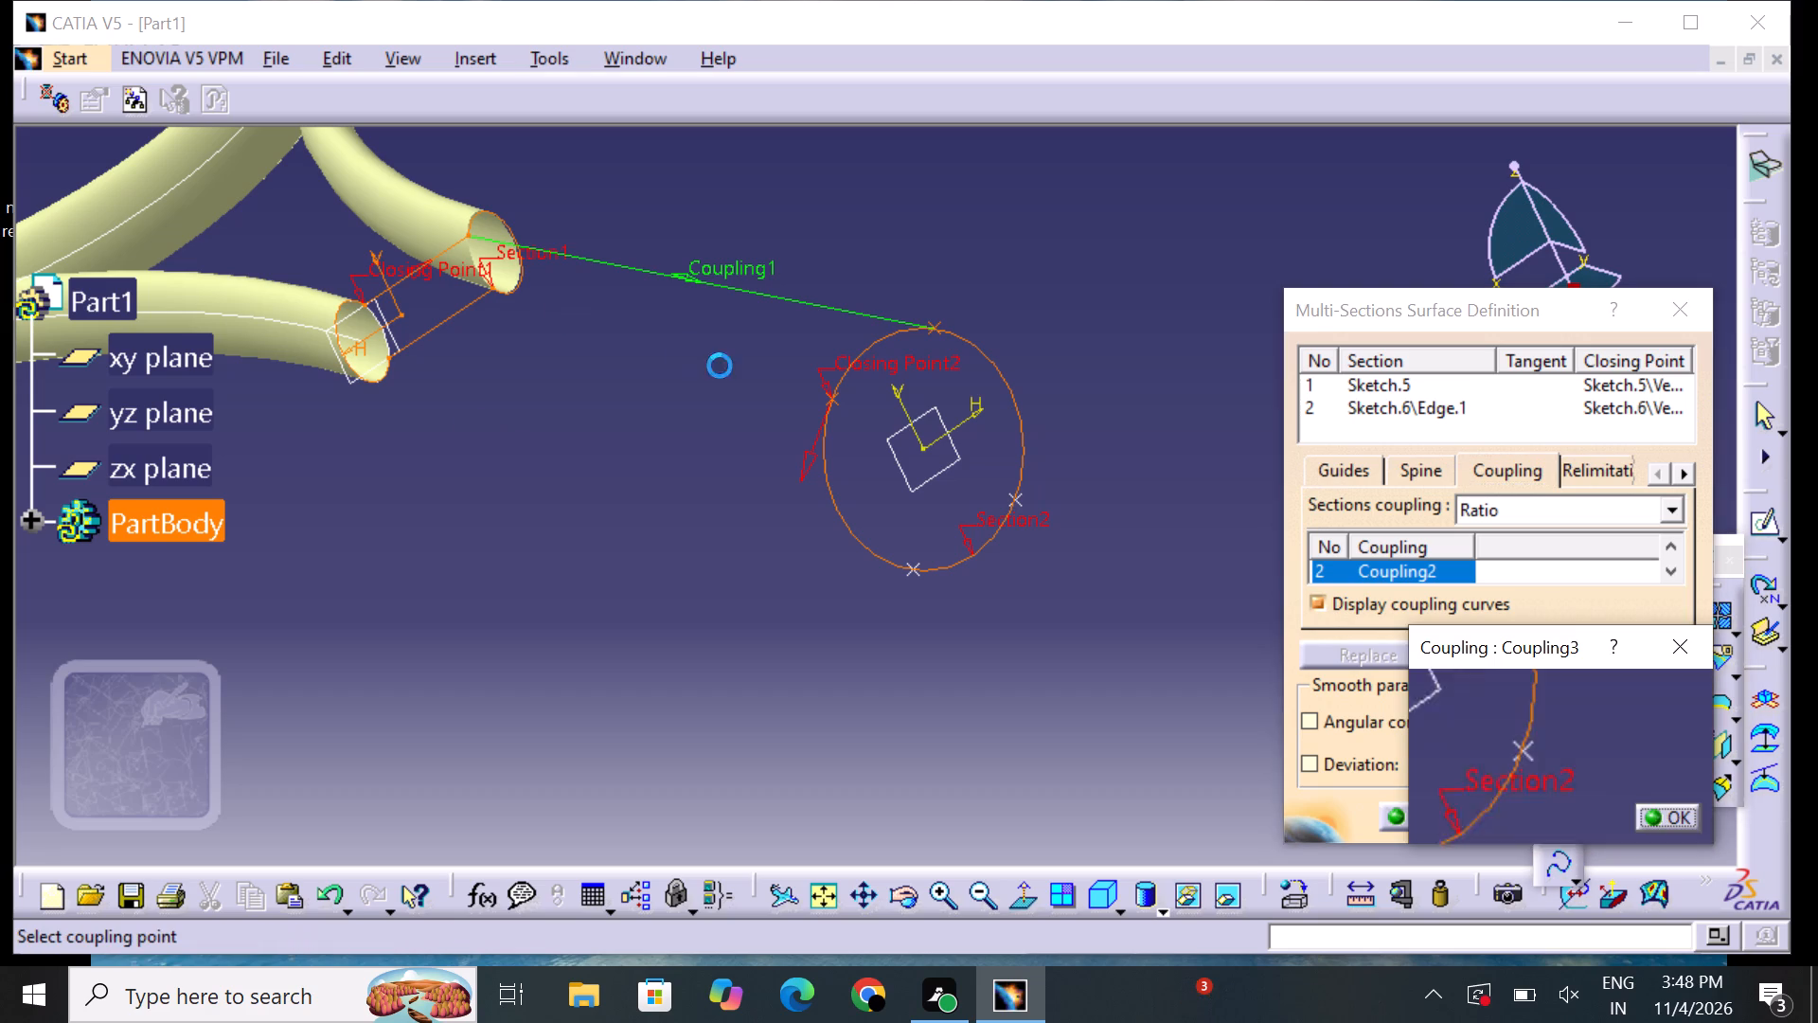
{"action": "left_click", "coordinate": [1013, 499]}
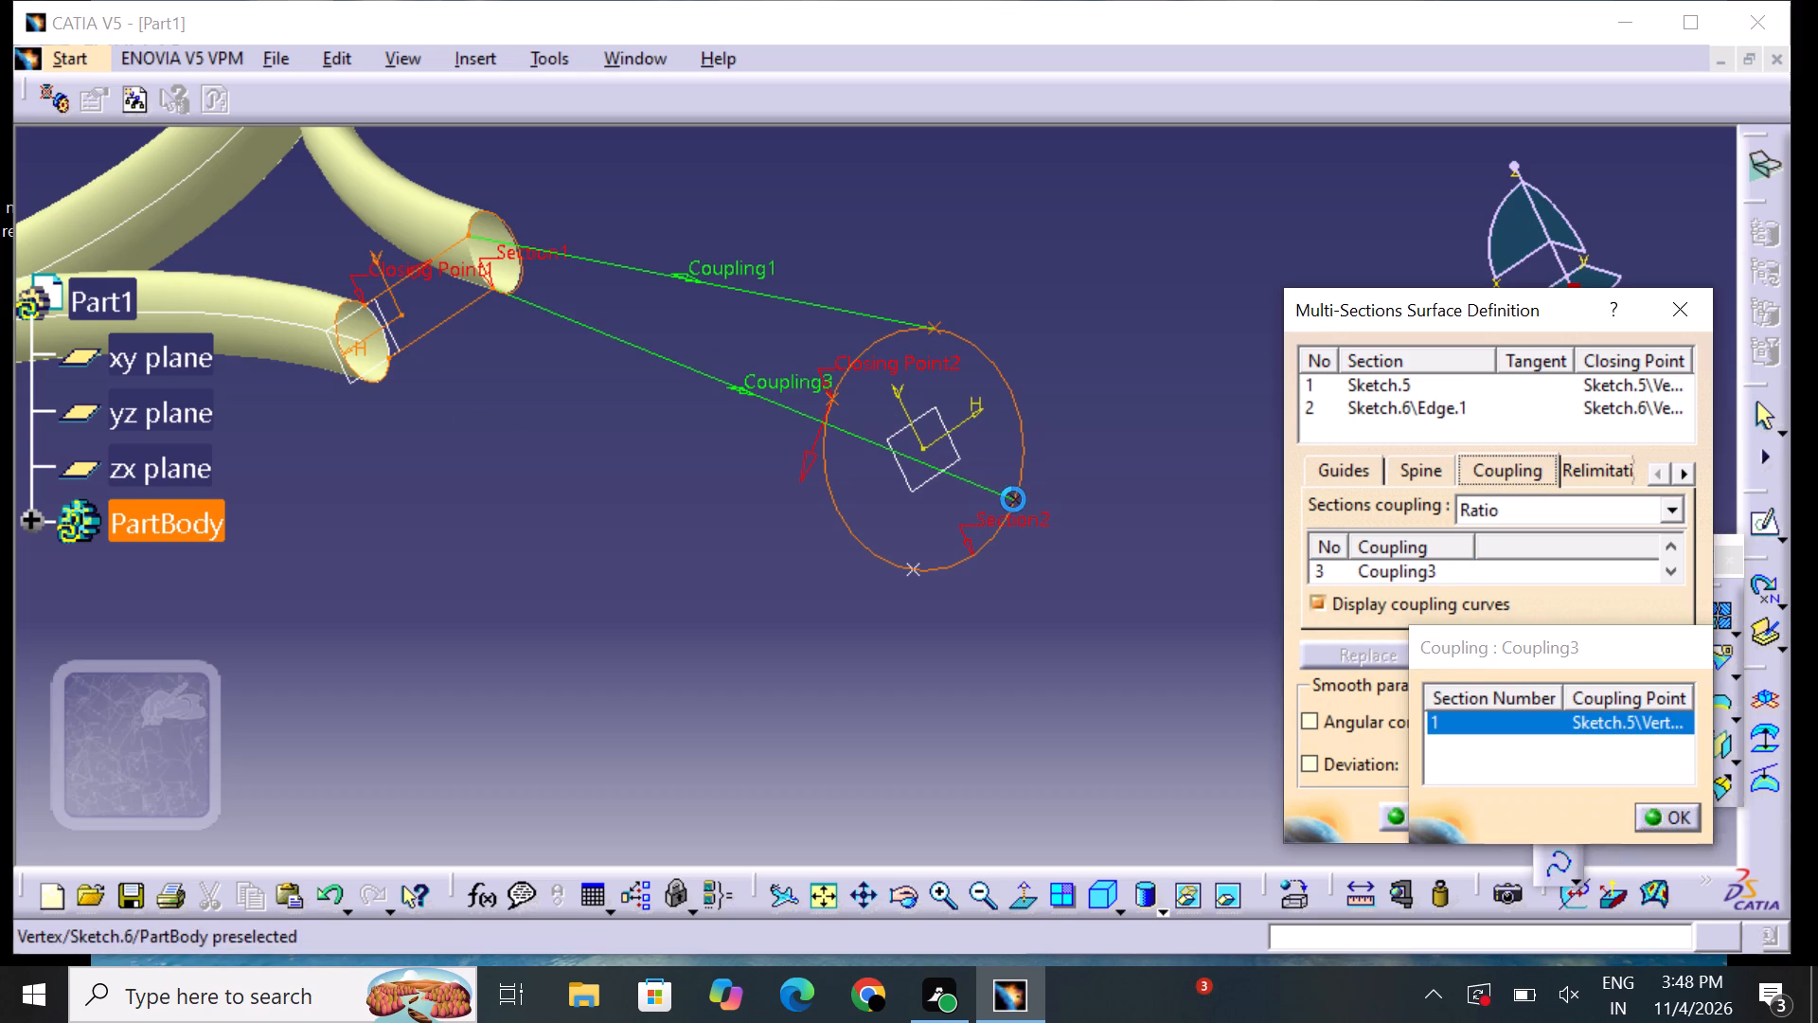
Add a coupling from the lower Sketch.5 vertex at the near tube end to the ellipse's lowest point.
{"action": "left_click_drag", "start_coordinate": [1502, 571], "coordinate": [1505, 575]}
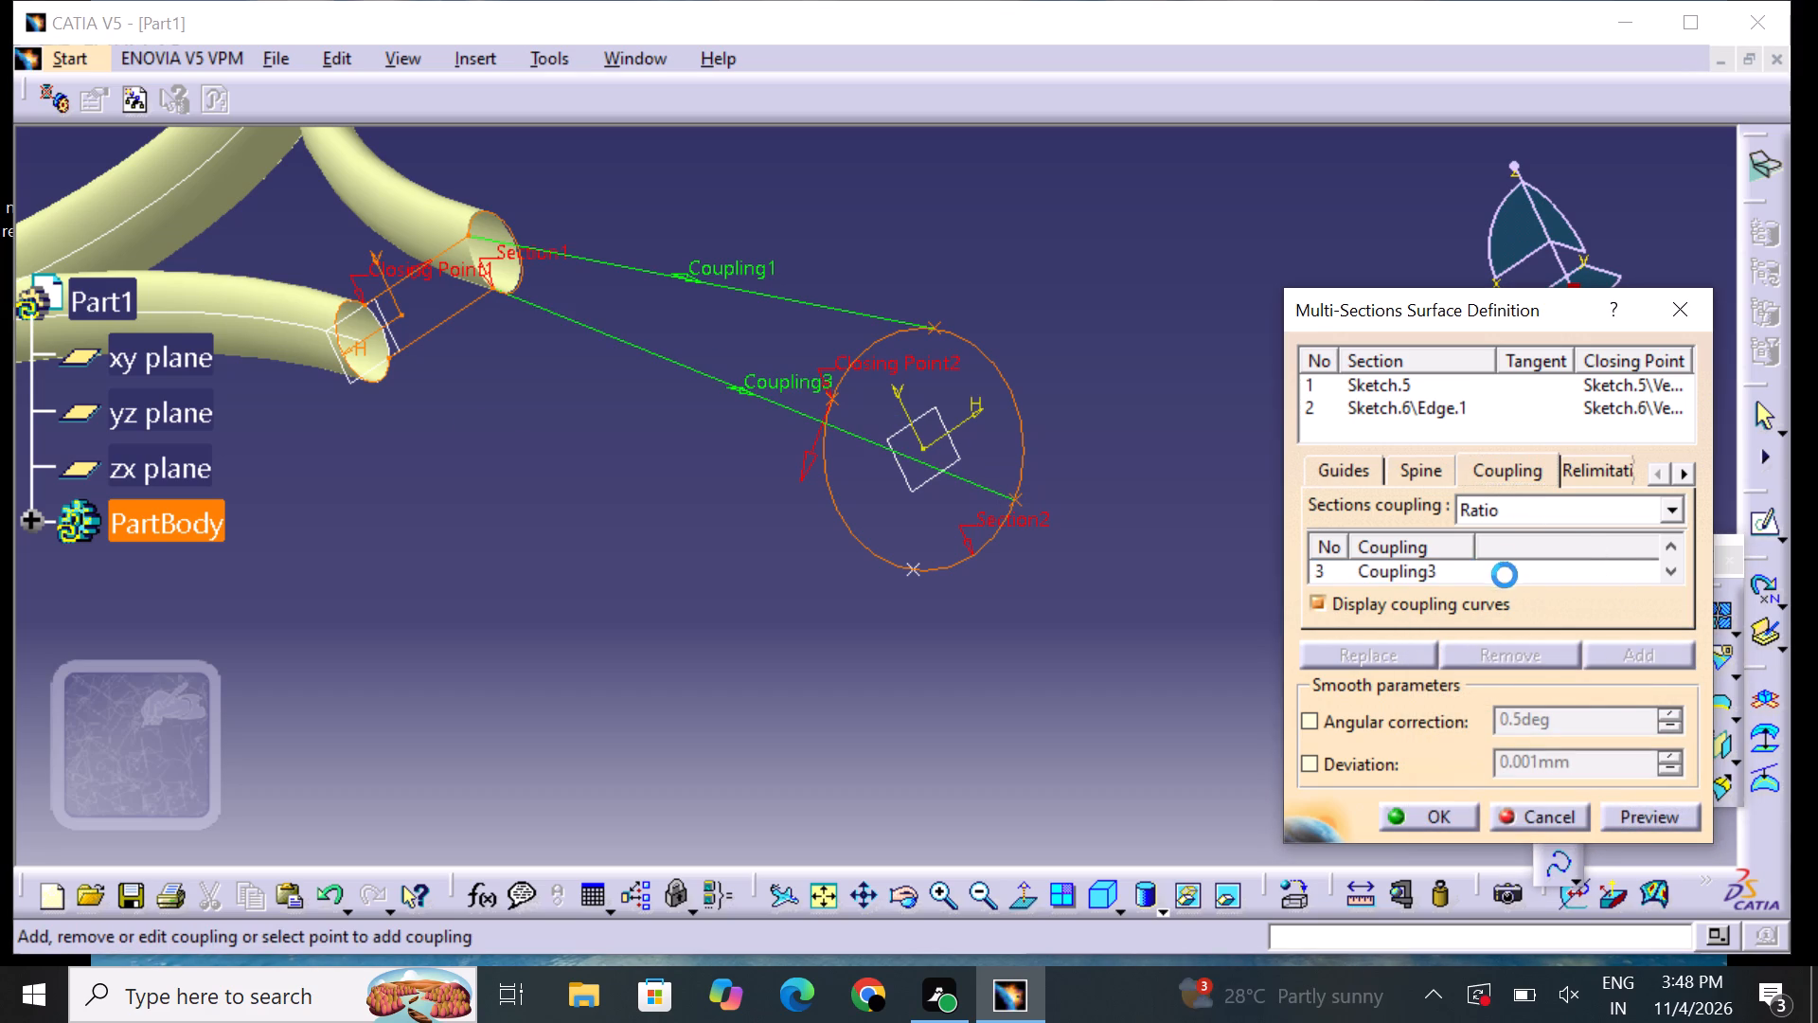
{"action": "left_click_drag", "start_coordinate": [1505, 575], "coordinate": [1510, 580]}
{"action": "left_click", "coordinate": [1516, 571]}
{"action": "left_click", "coordinate": [1441, 578]}
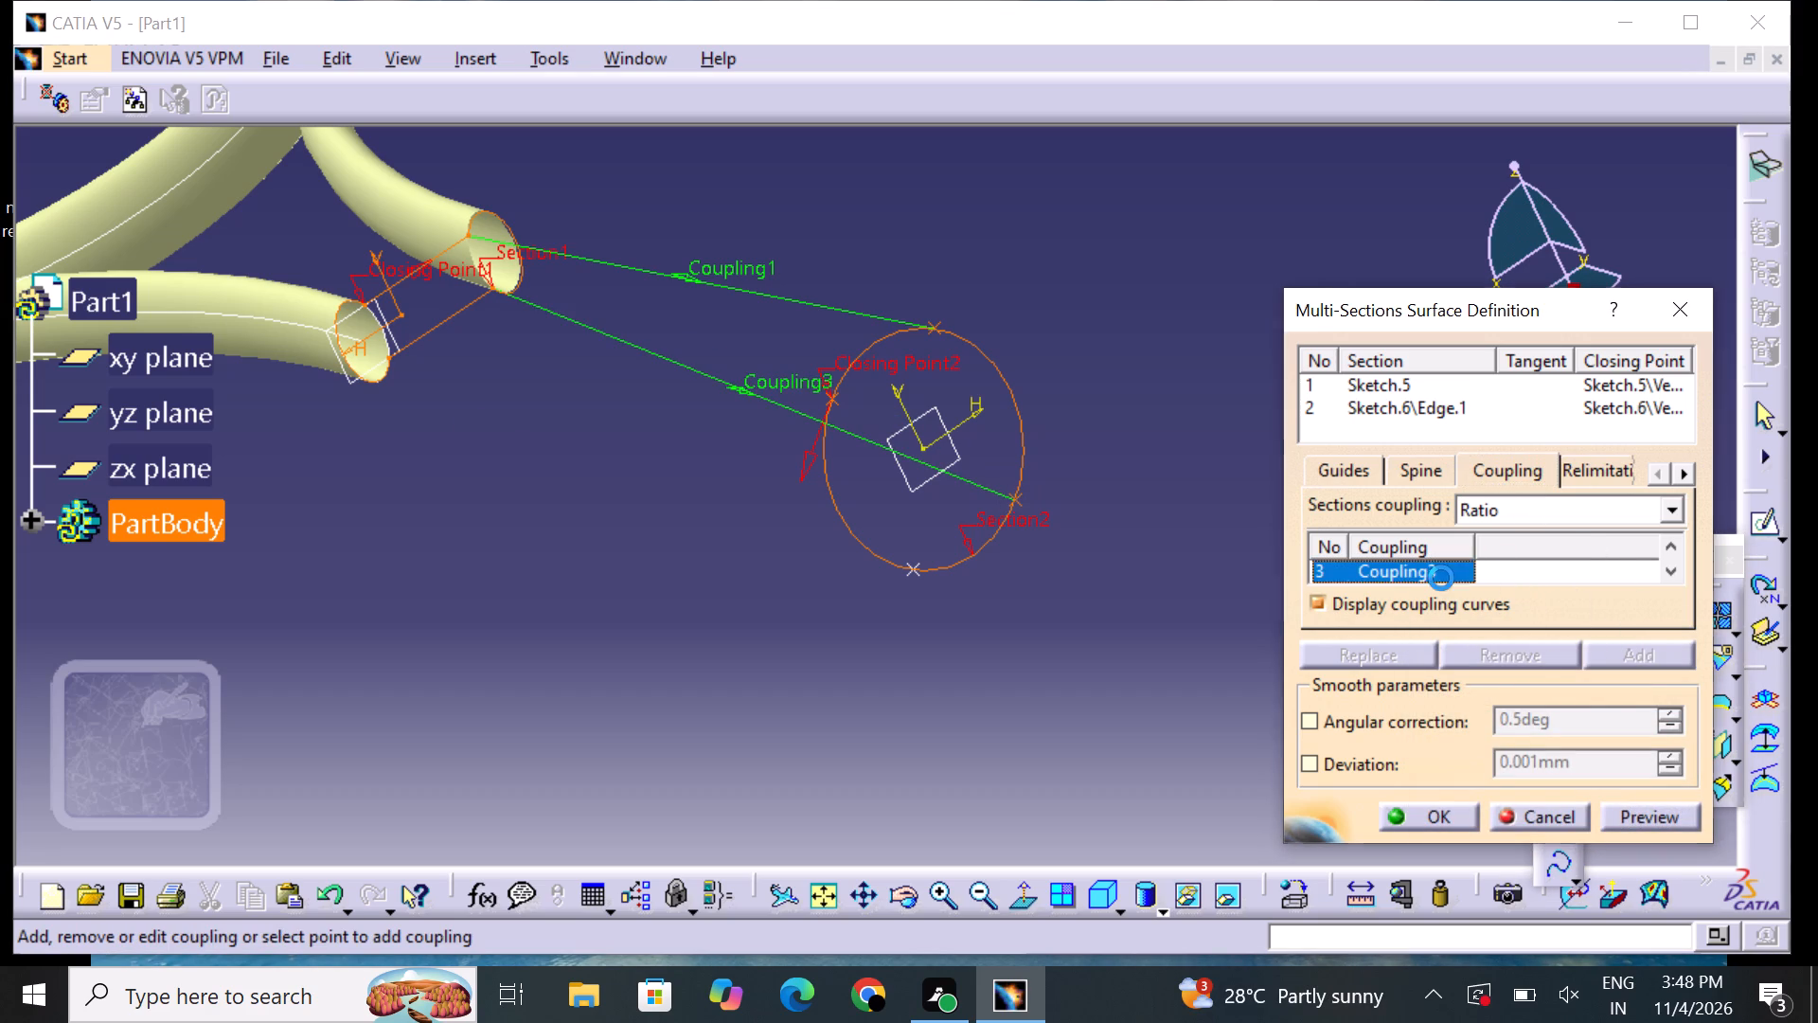
{"action": "left_click", "coordinate": [1651, 650]}
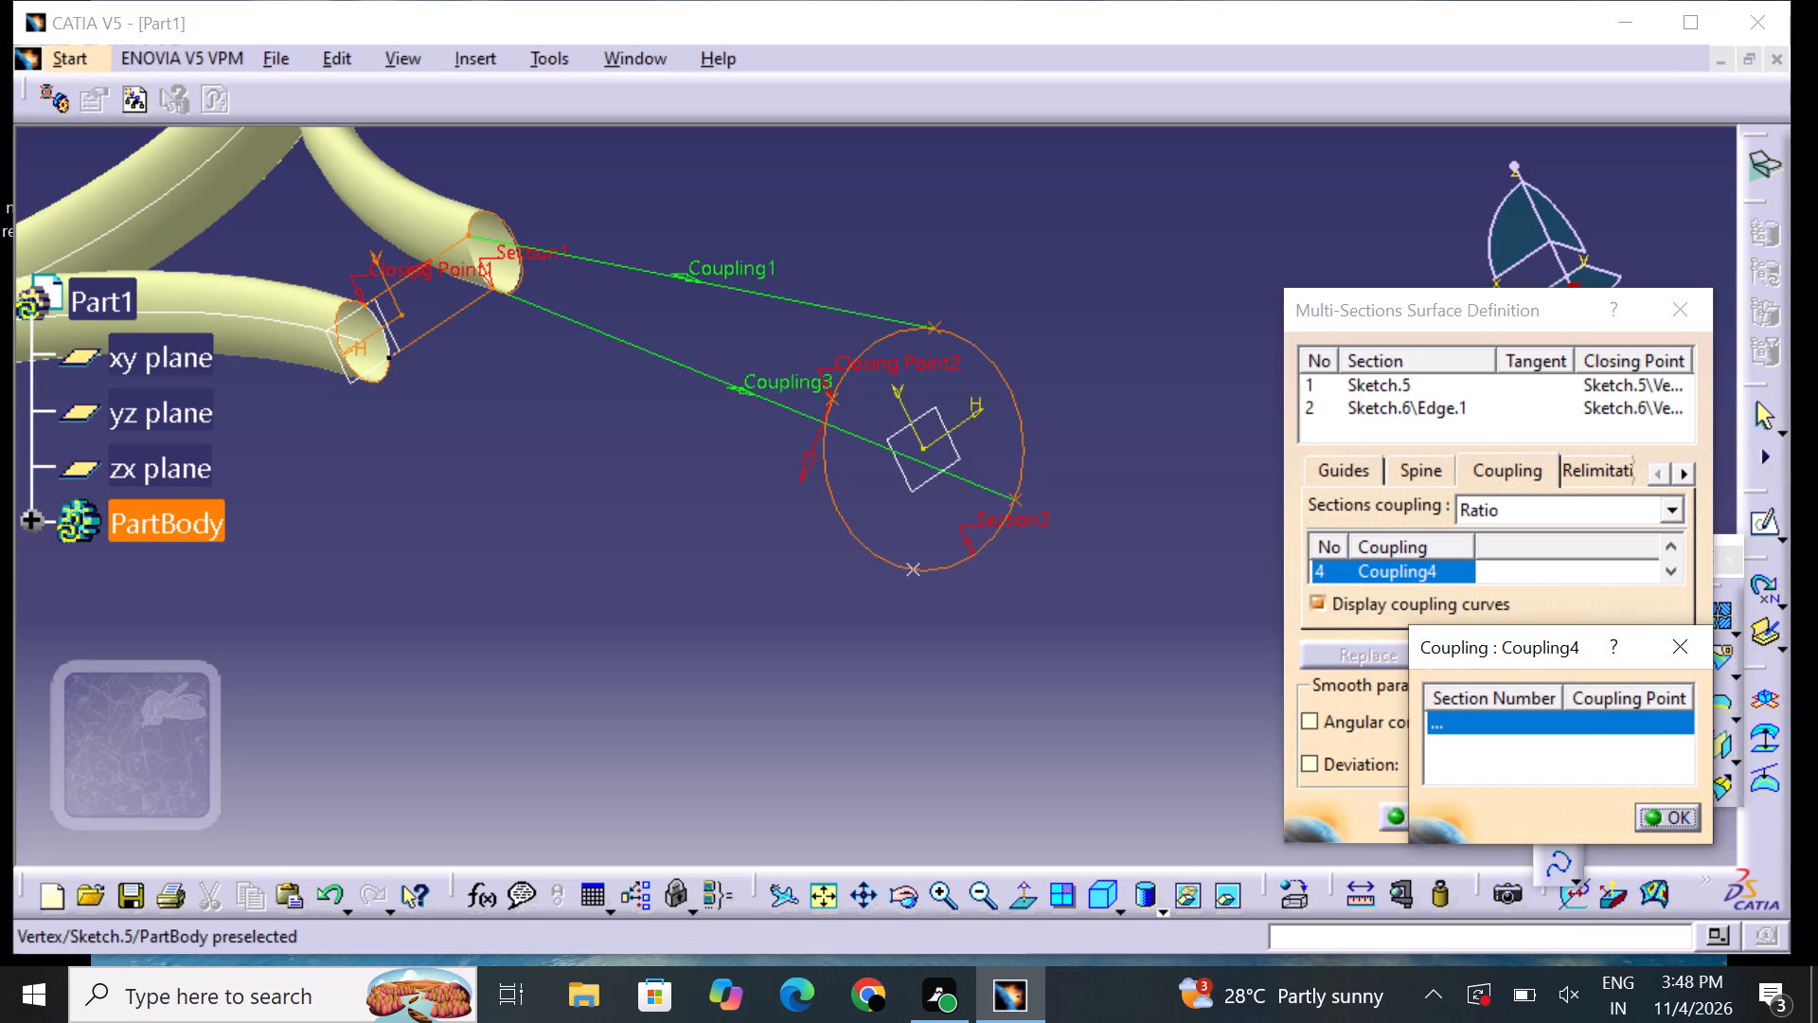
{"action": "left_click_drag", "start_coordinate": [384, 356], "coordinate": [398, 368]}
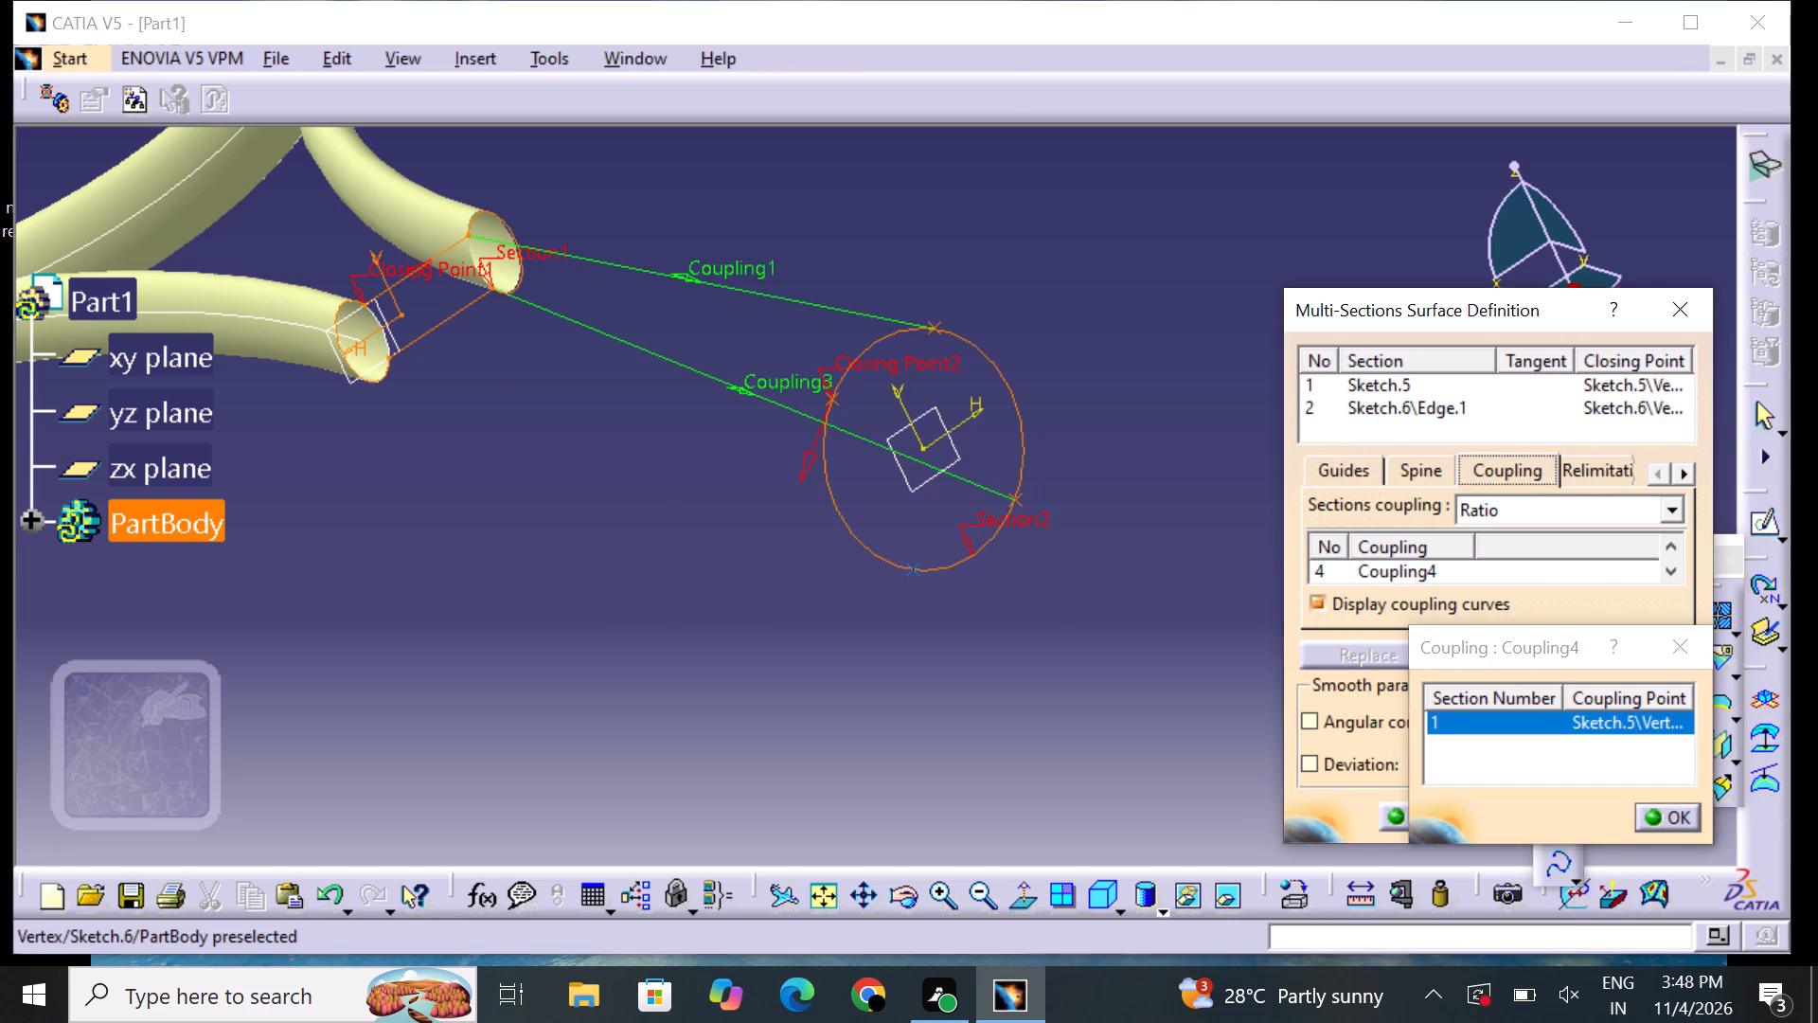
{"action": "left_click", "coordinate": [908, 570]}
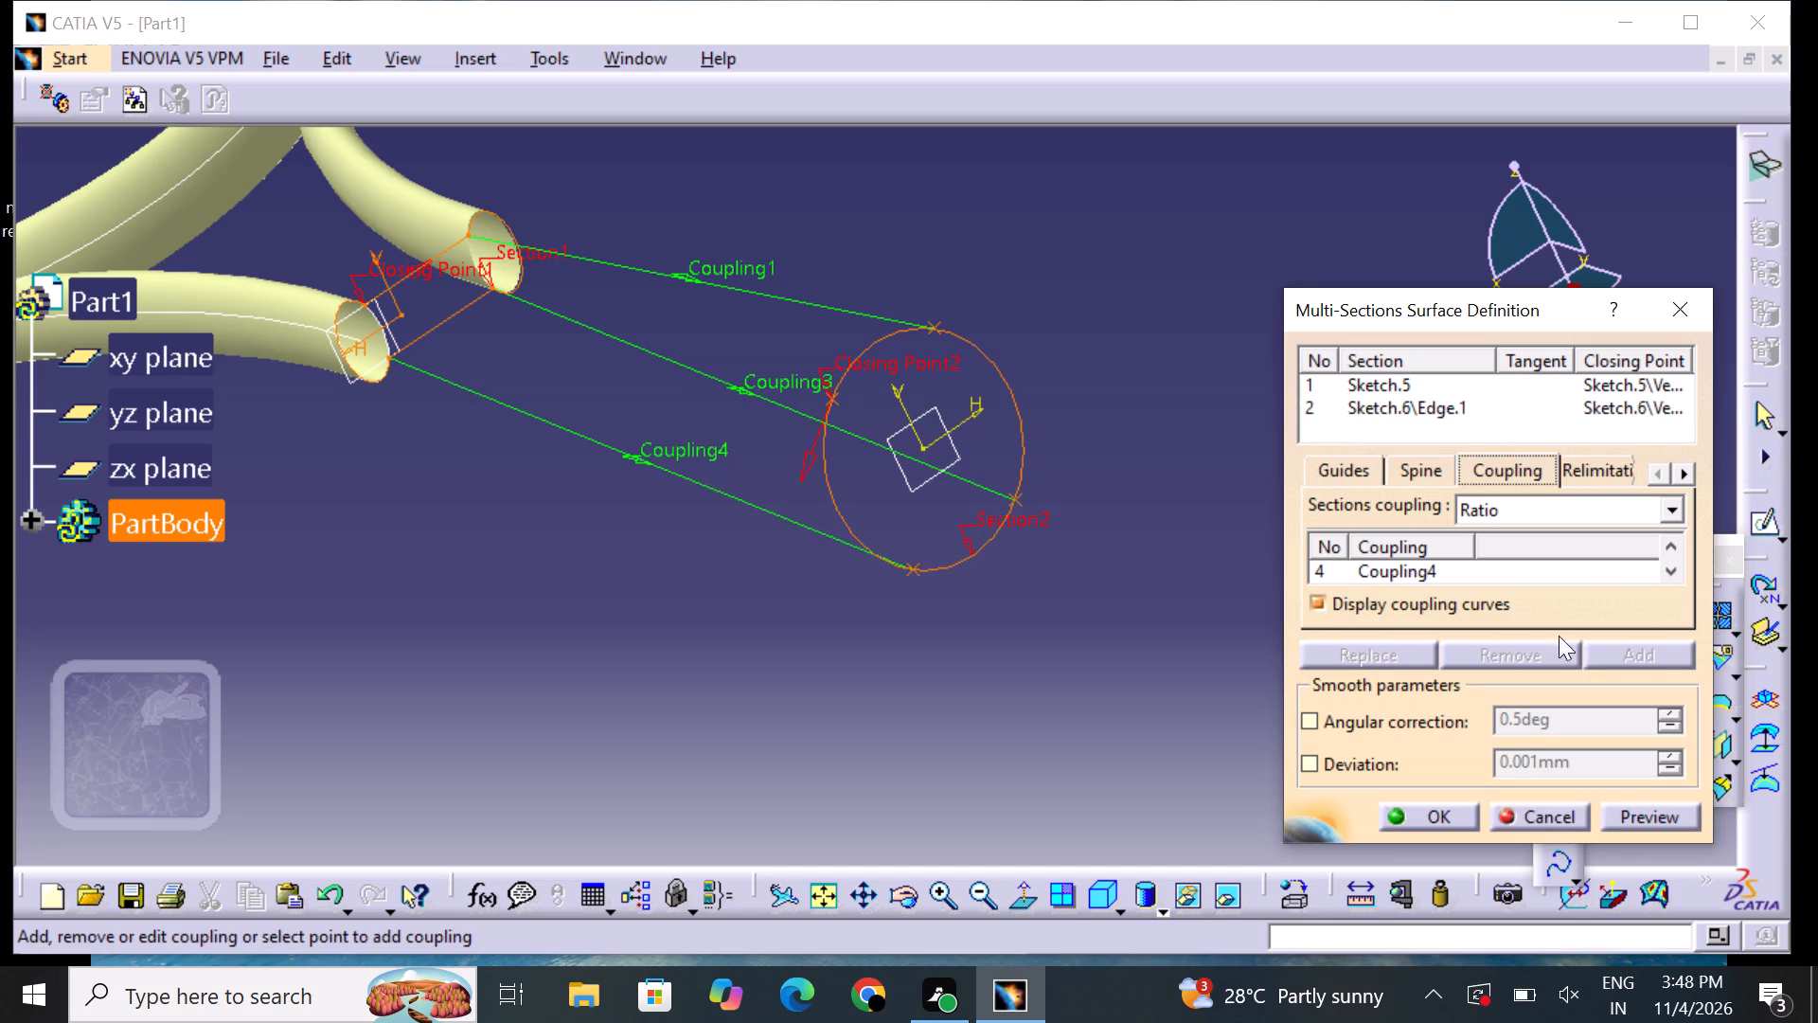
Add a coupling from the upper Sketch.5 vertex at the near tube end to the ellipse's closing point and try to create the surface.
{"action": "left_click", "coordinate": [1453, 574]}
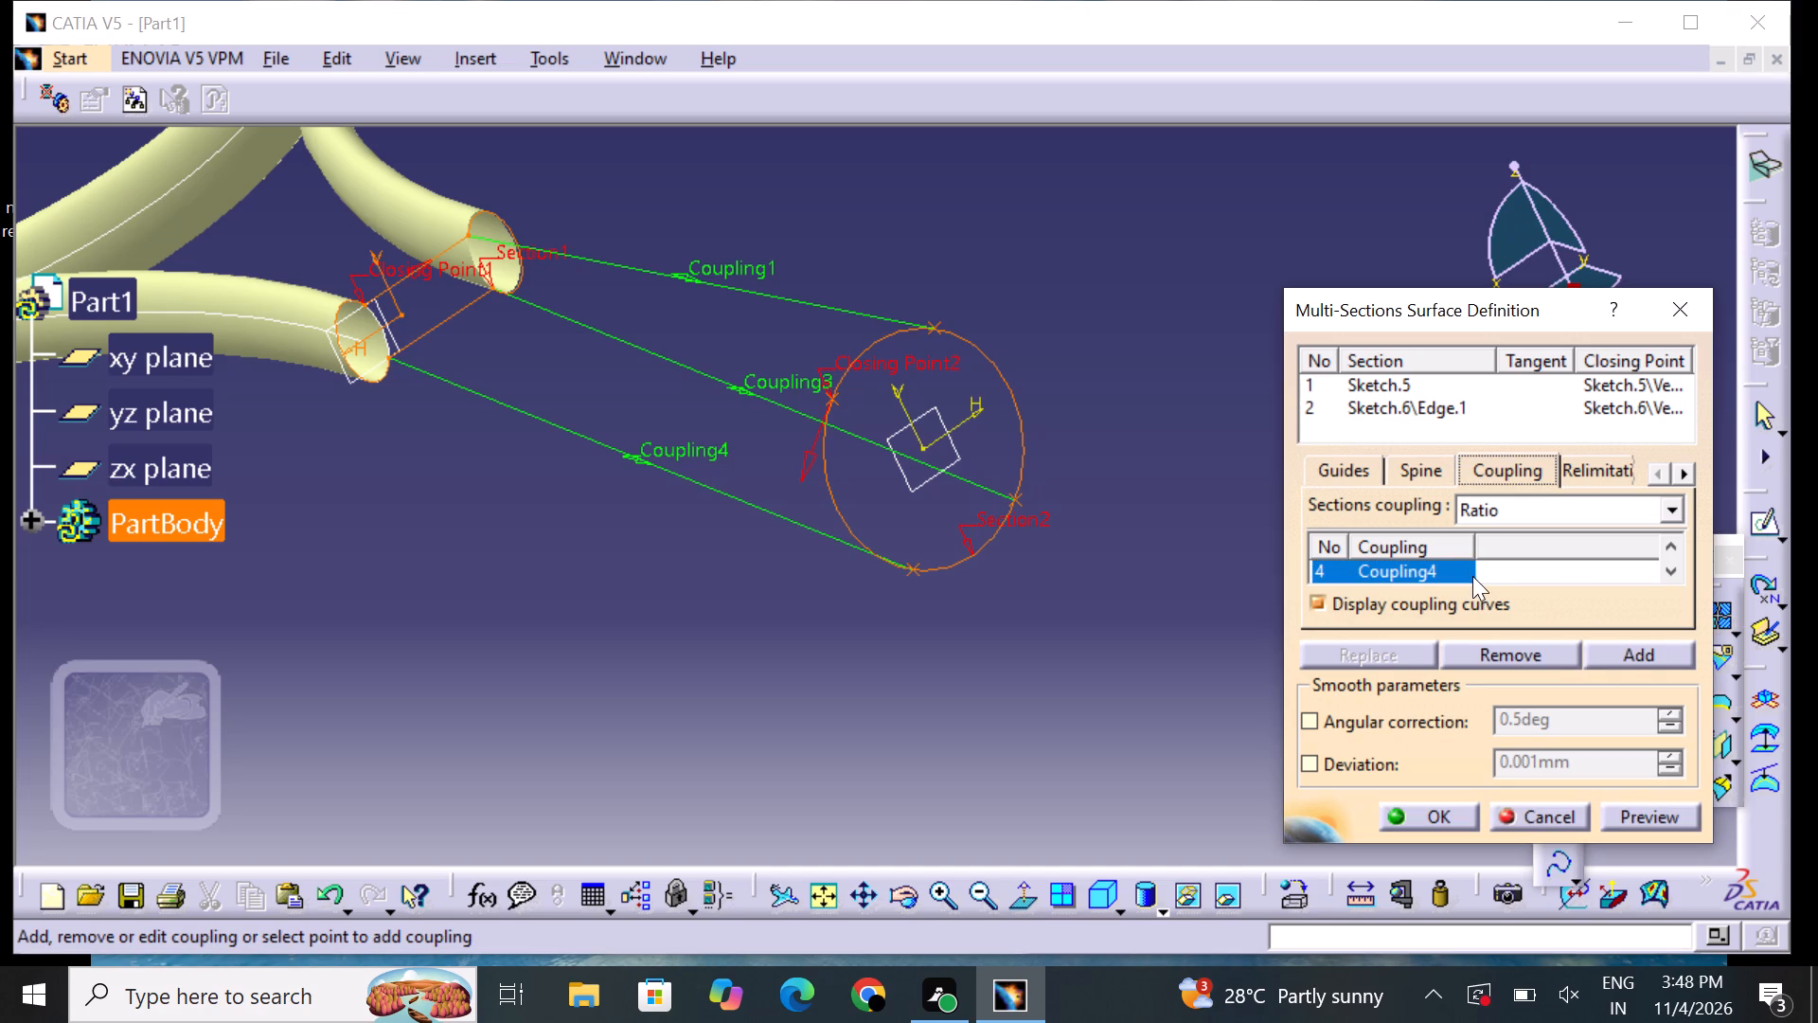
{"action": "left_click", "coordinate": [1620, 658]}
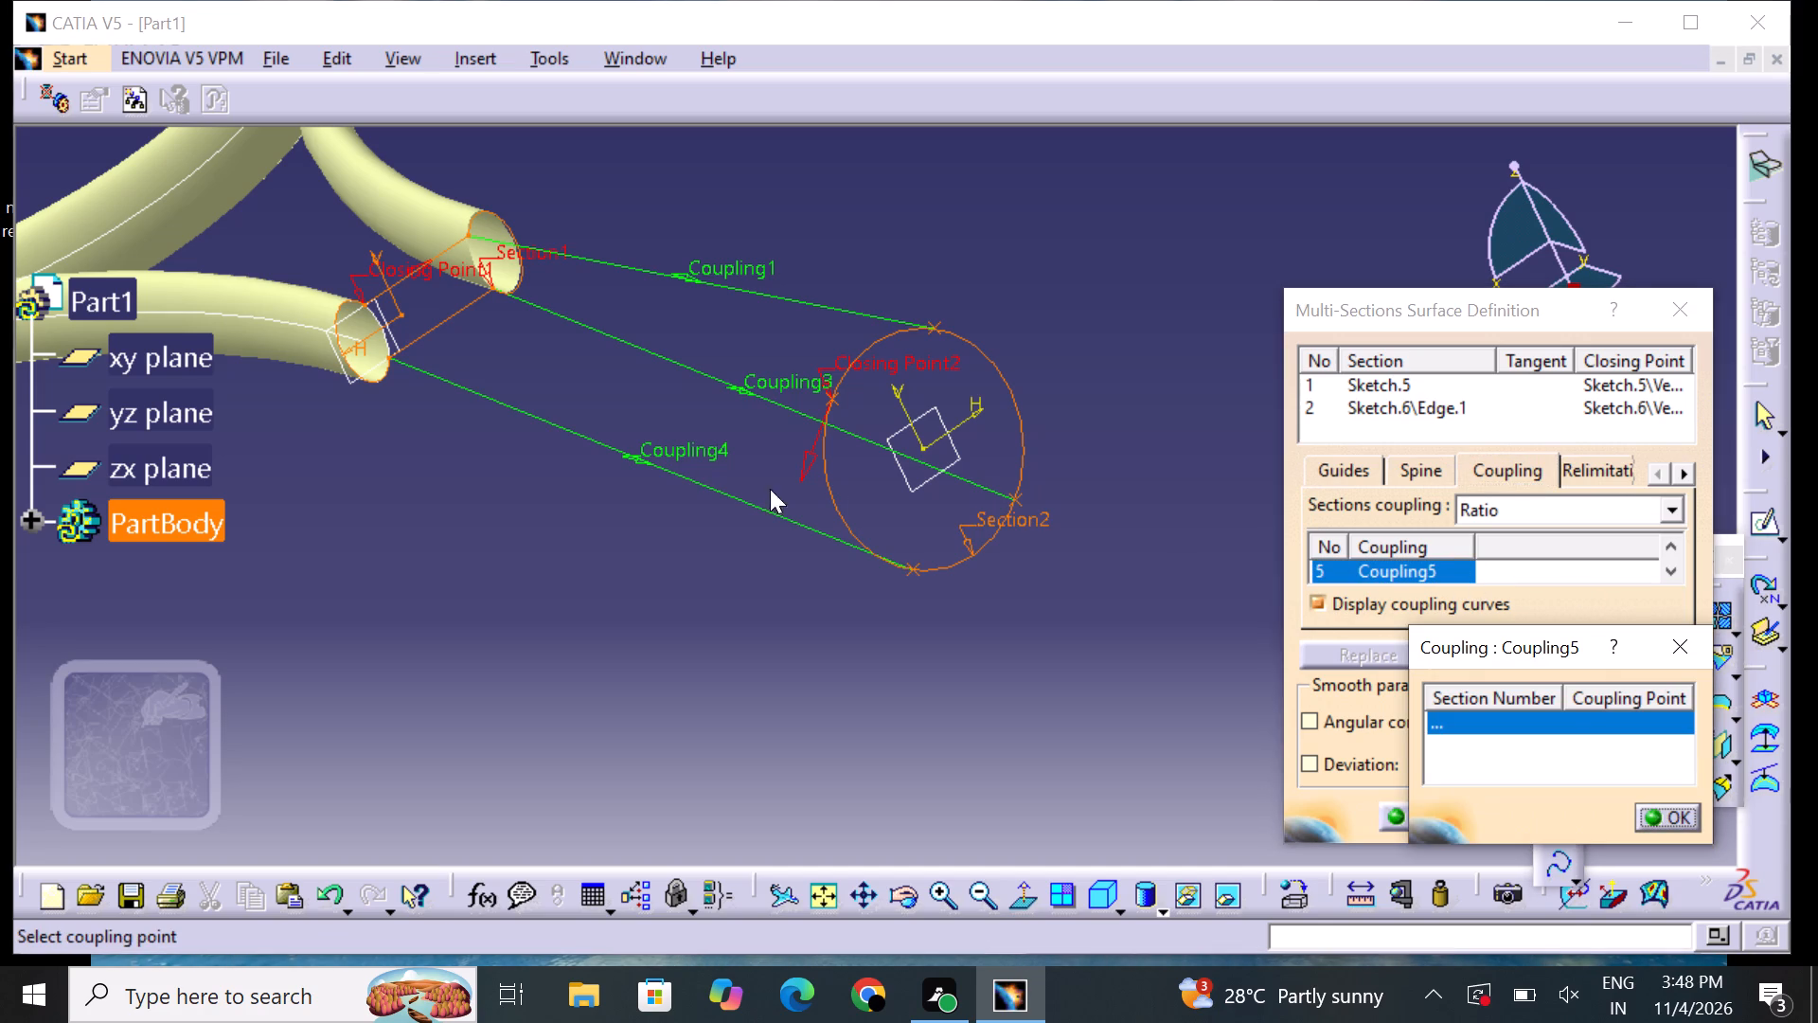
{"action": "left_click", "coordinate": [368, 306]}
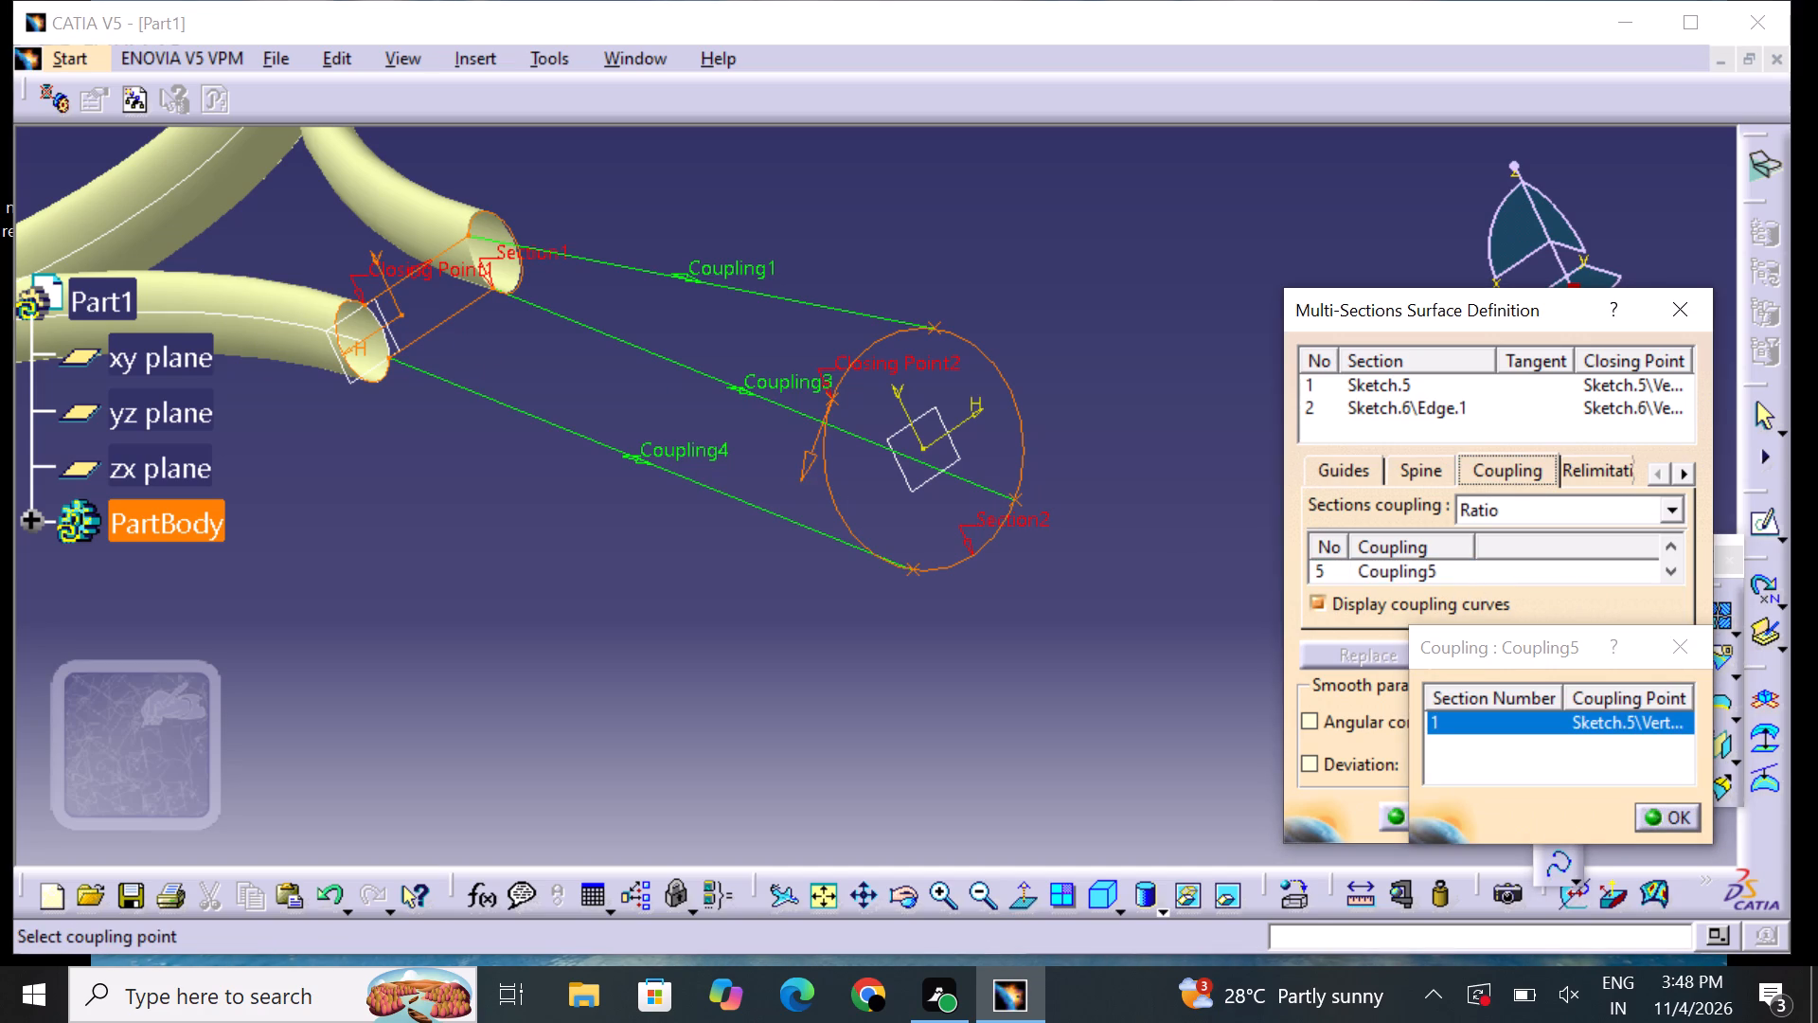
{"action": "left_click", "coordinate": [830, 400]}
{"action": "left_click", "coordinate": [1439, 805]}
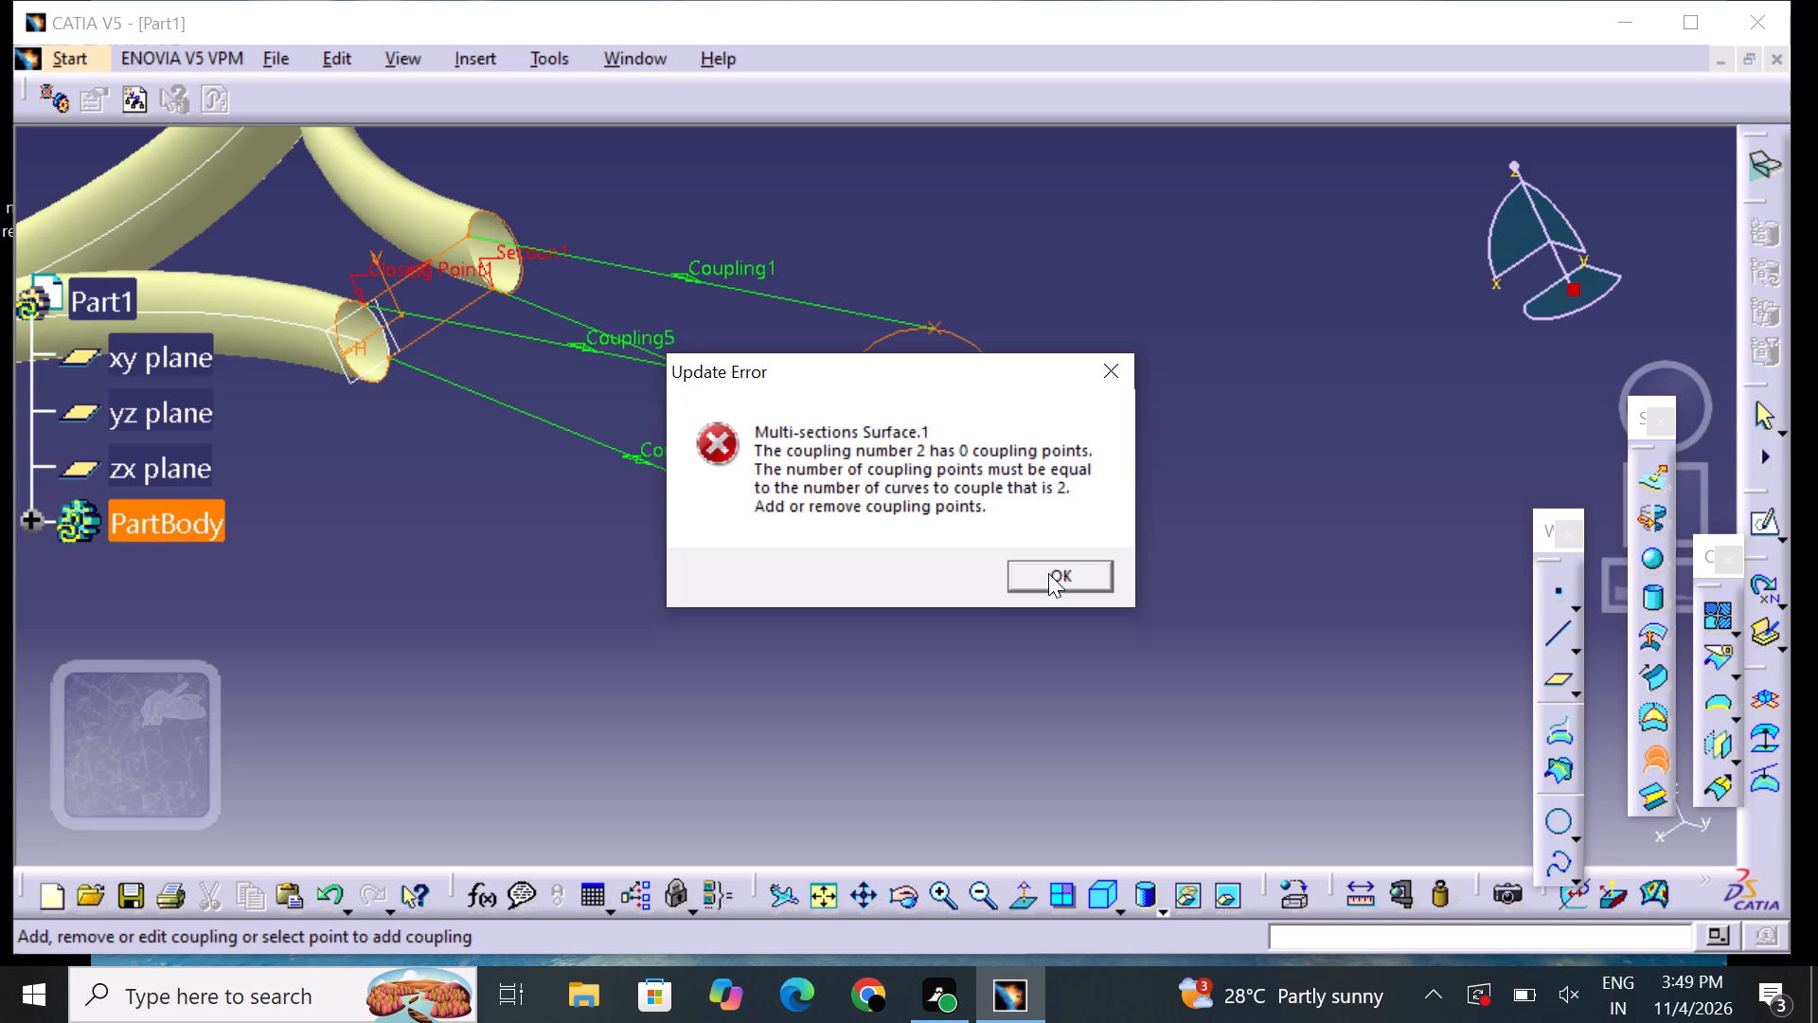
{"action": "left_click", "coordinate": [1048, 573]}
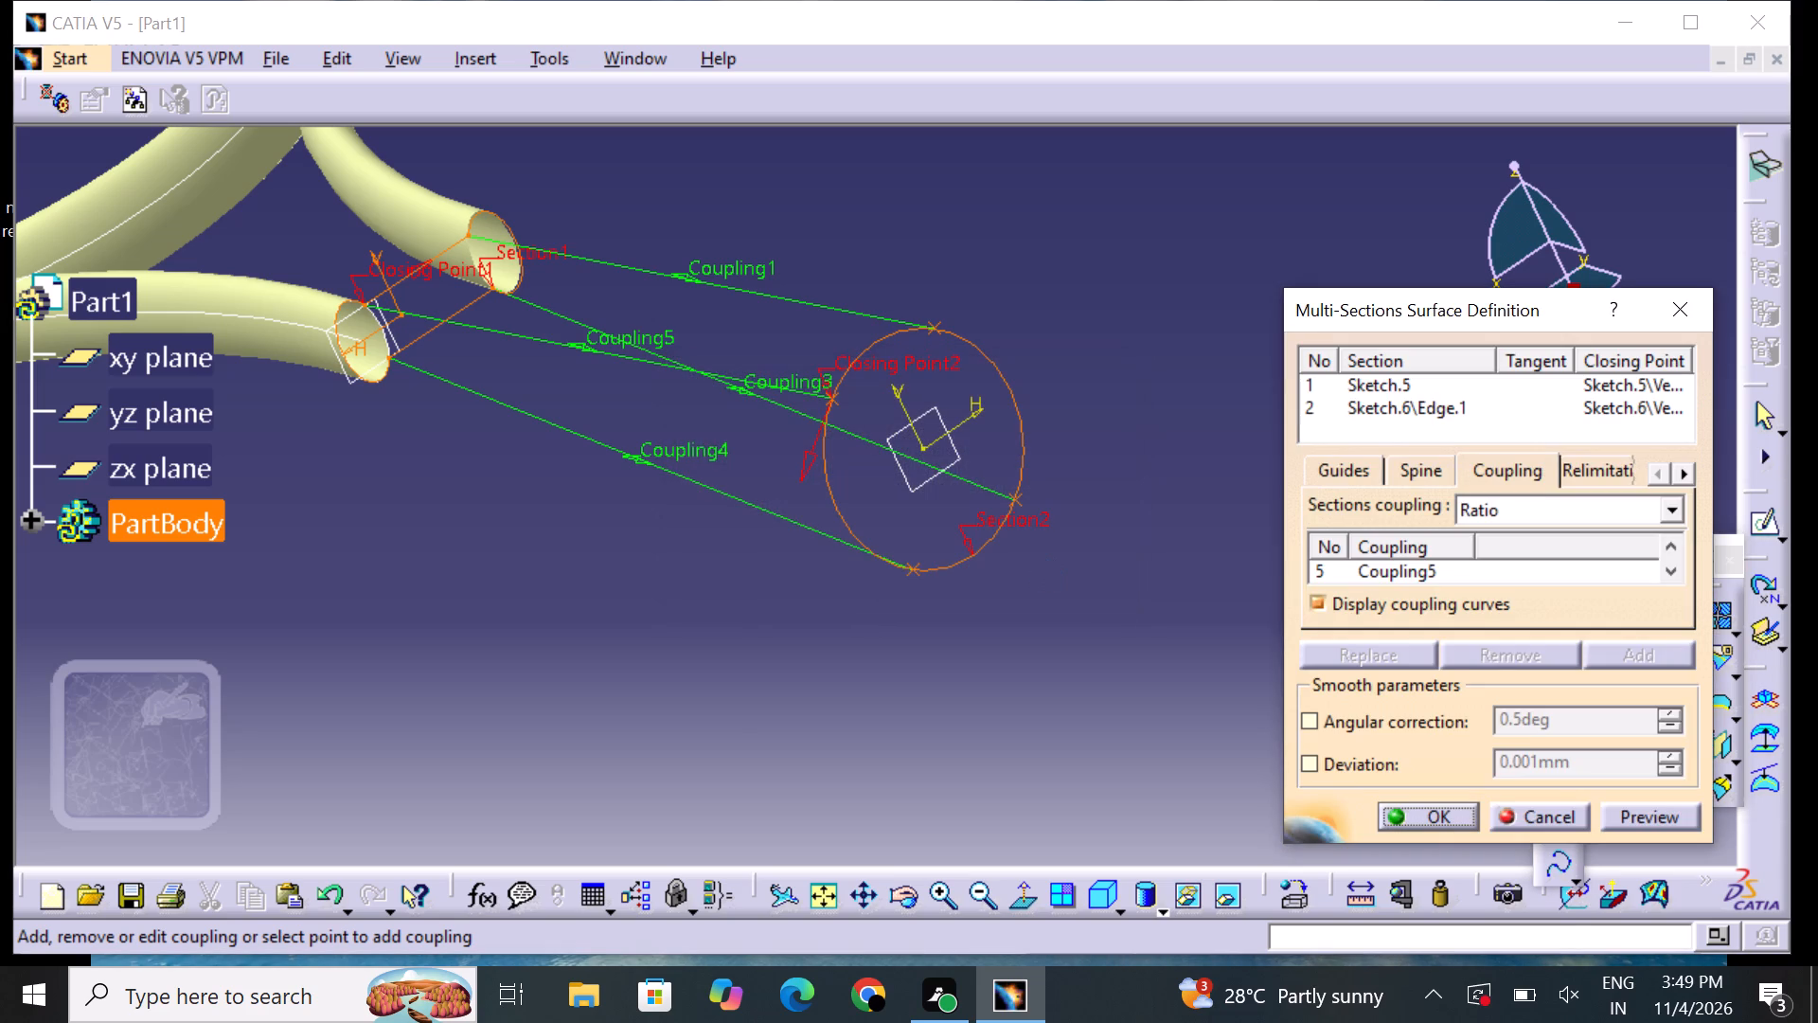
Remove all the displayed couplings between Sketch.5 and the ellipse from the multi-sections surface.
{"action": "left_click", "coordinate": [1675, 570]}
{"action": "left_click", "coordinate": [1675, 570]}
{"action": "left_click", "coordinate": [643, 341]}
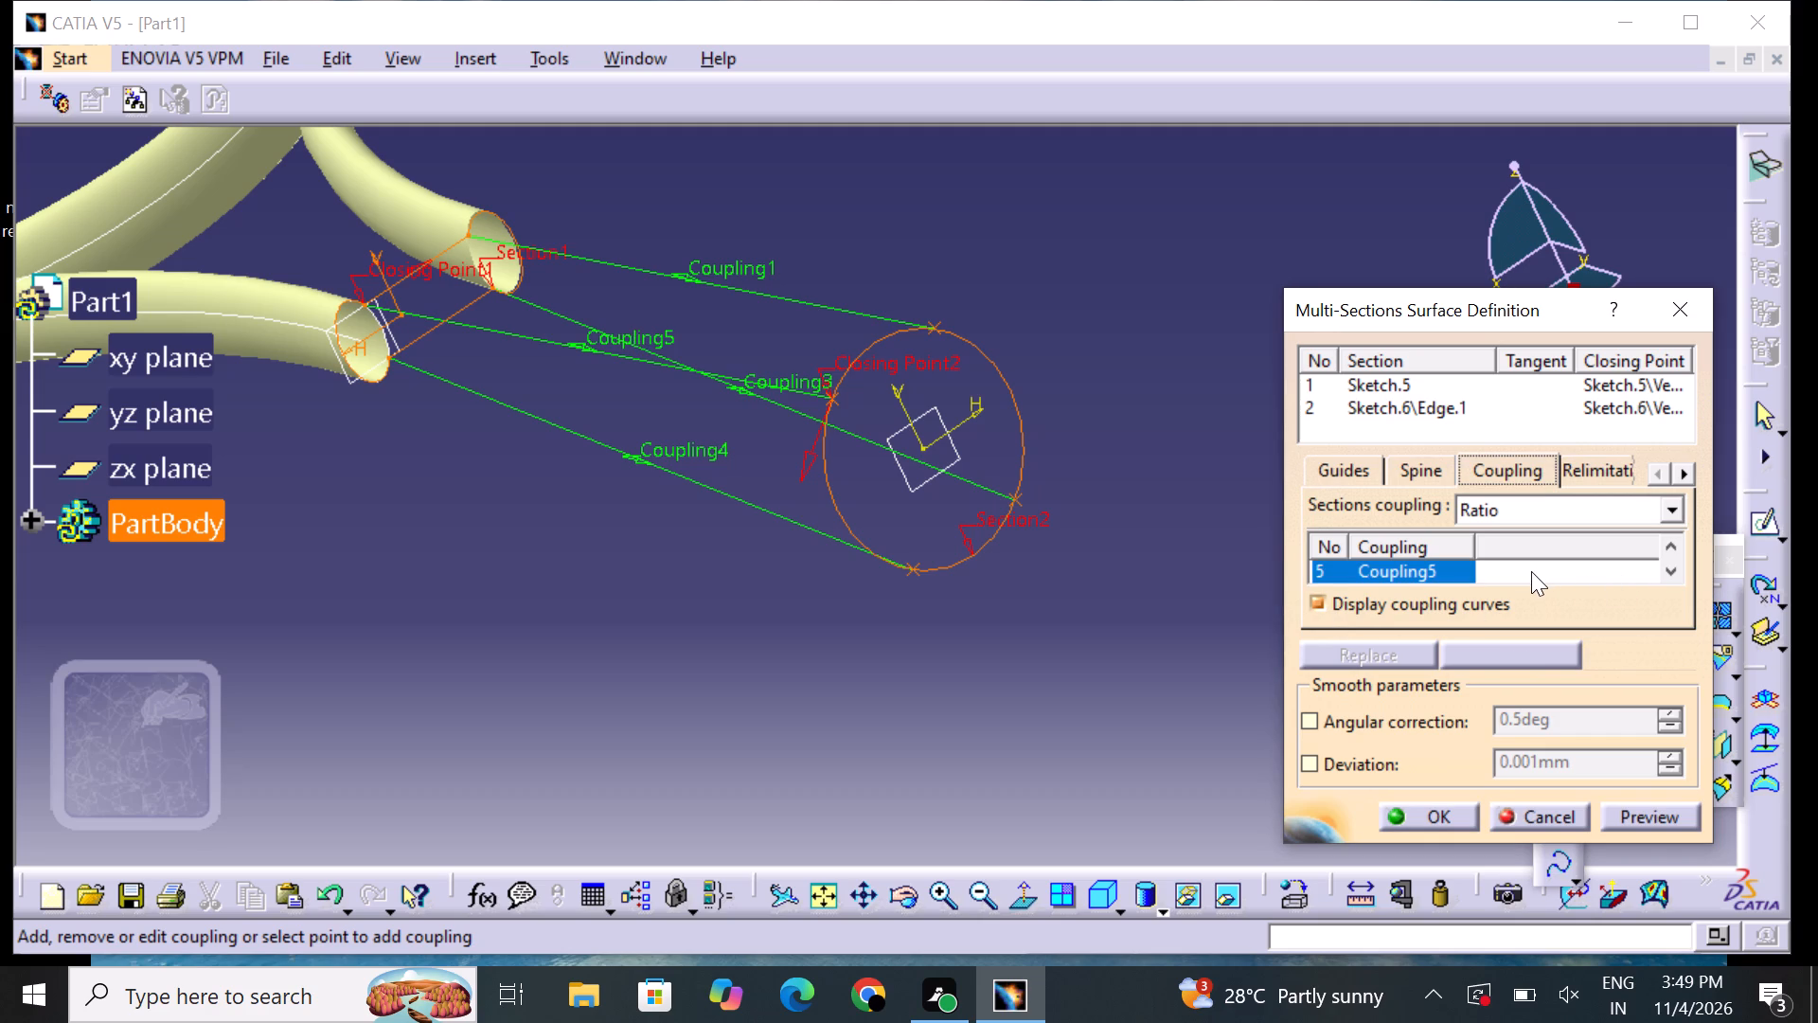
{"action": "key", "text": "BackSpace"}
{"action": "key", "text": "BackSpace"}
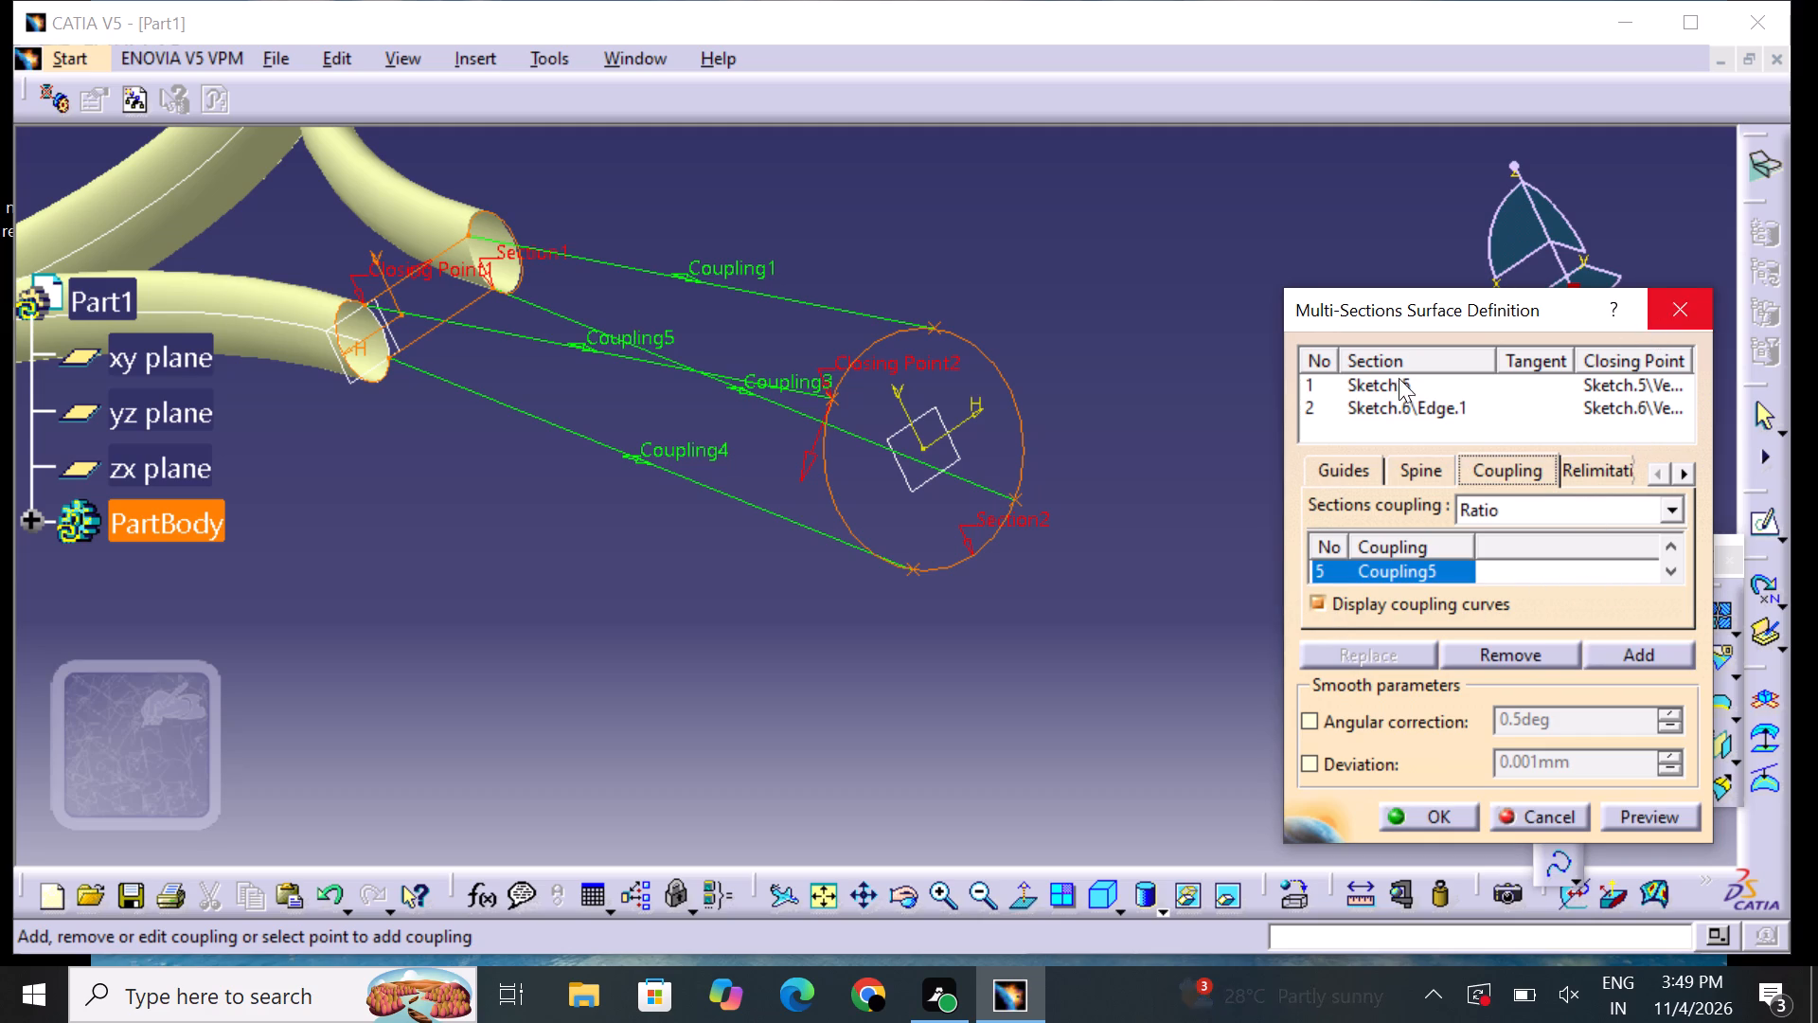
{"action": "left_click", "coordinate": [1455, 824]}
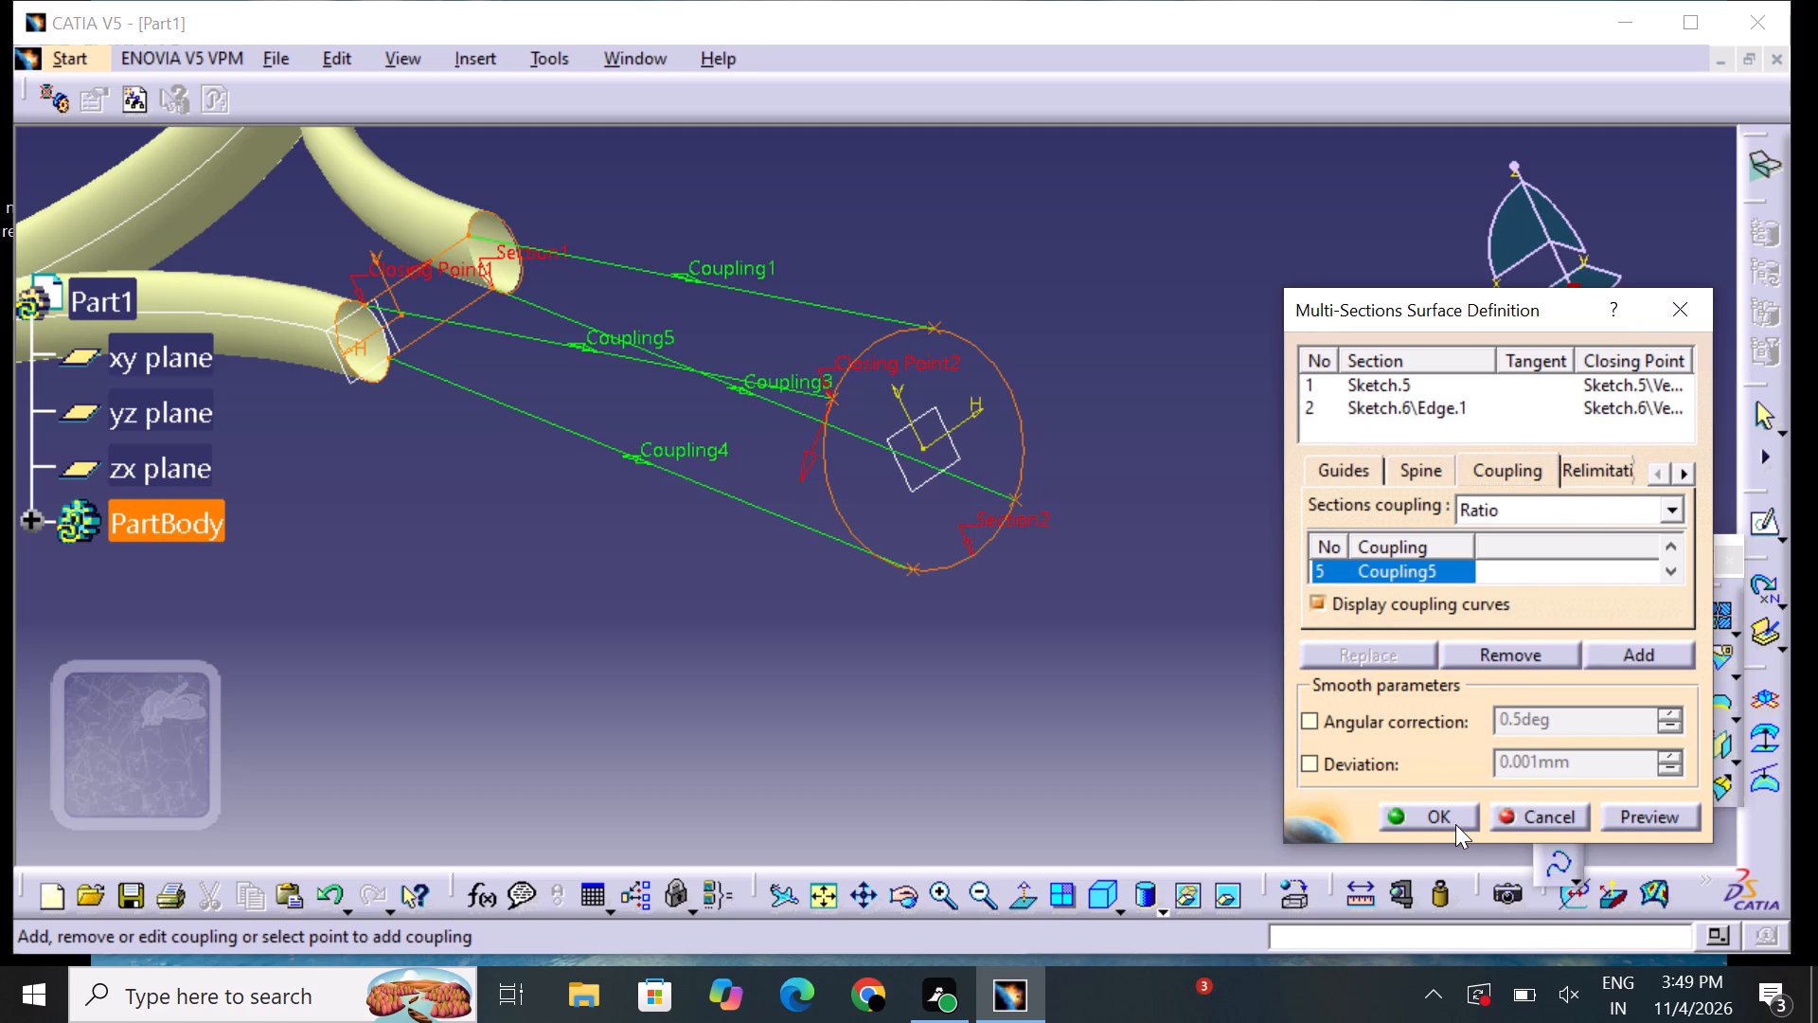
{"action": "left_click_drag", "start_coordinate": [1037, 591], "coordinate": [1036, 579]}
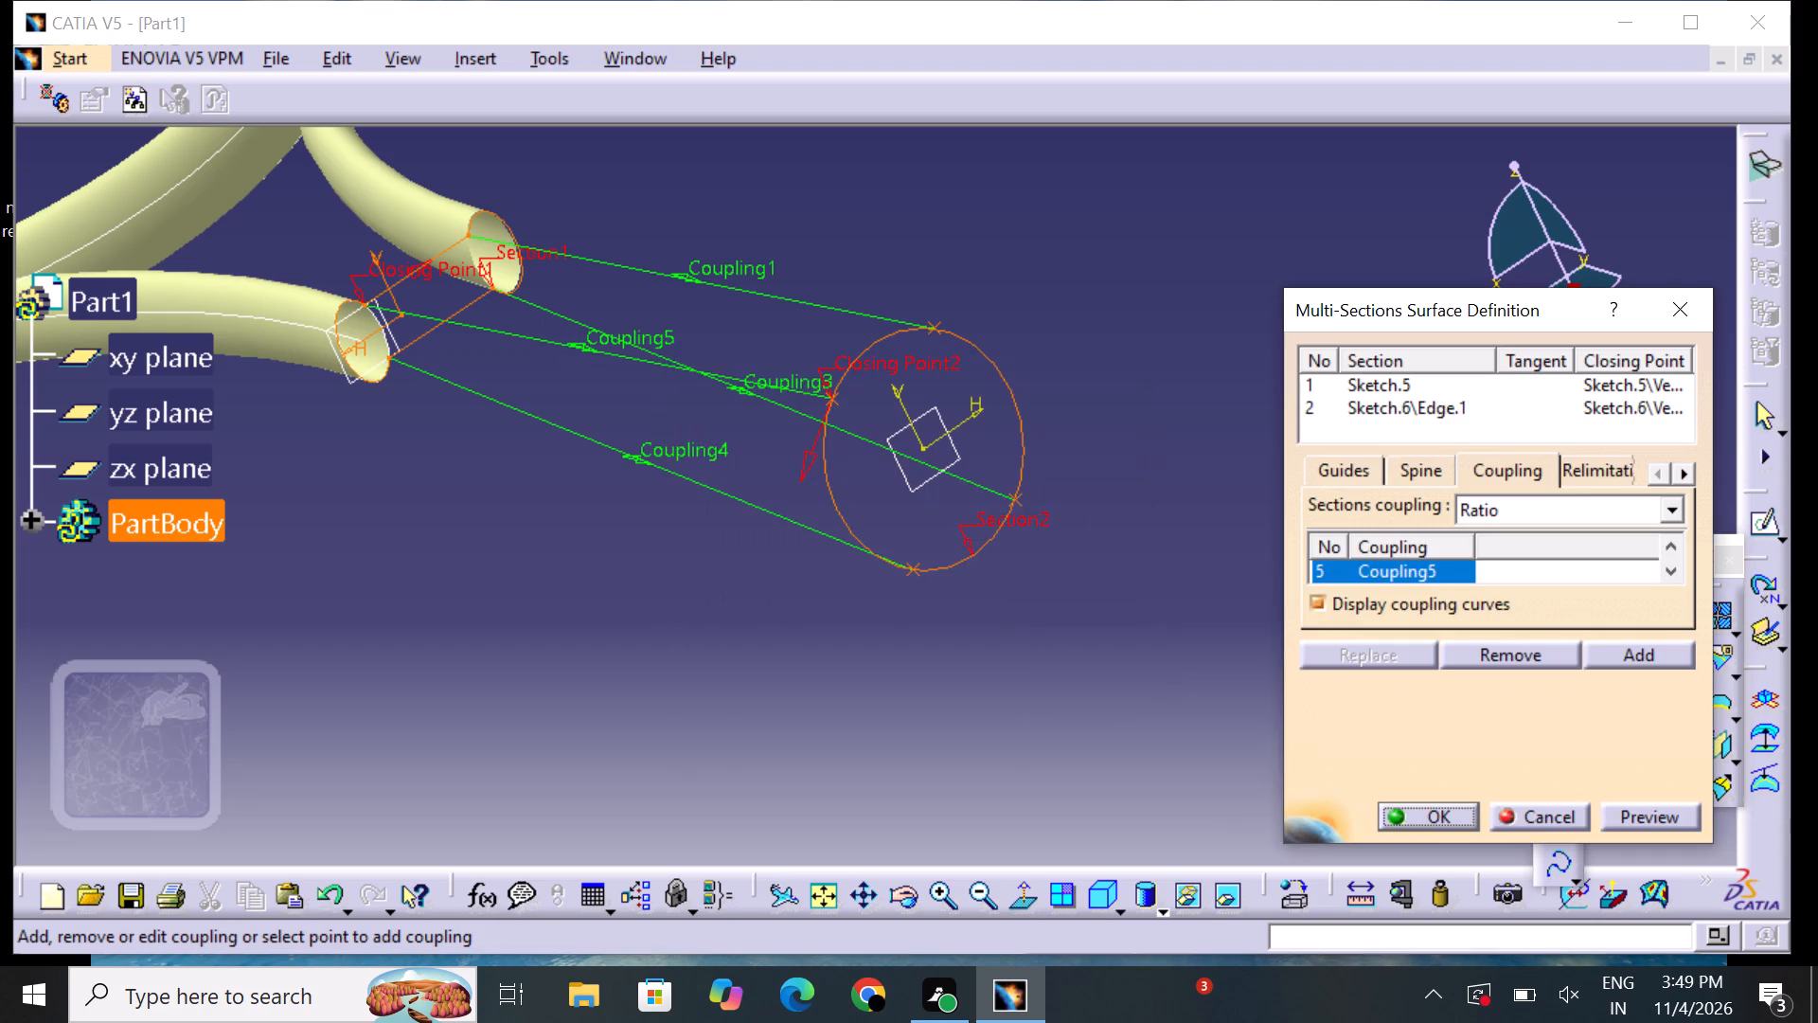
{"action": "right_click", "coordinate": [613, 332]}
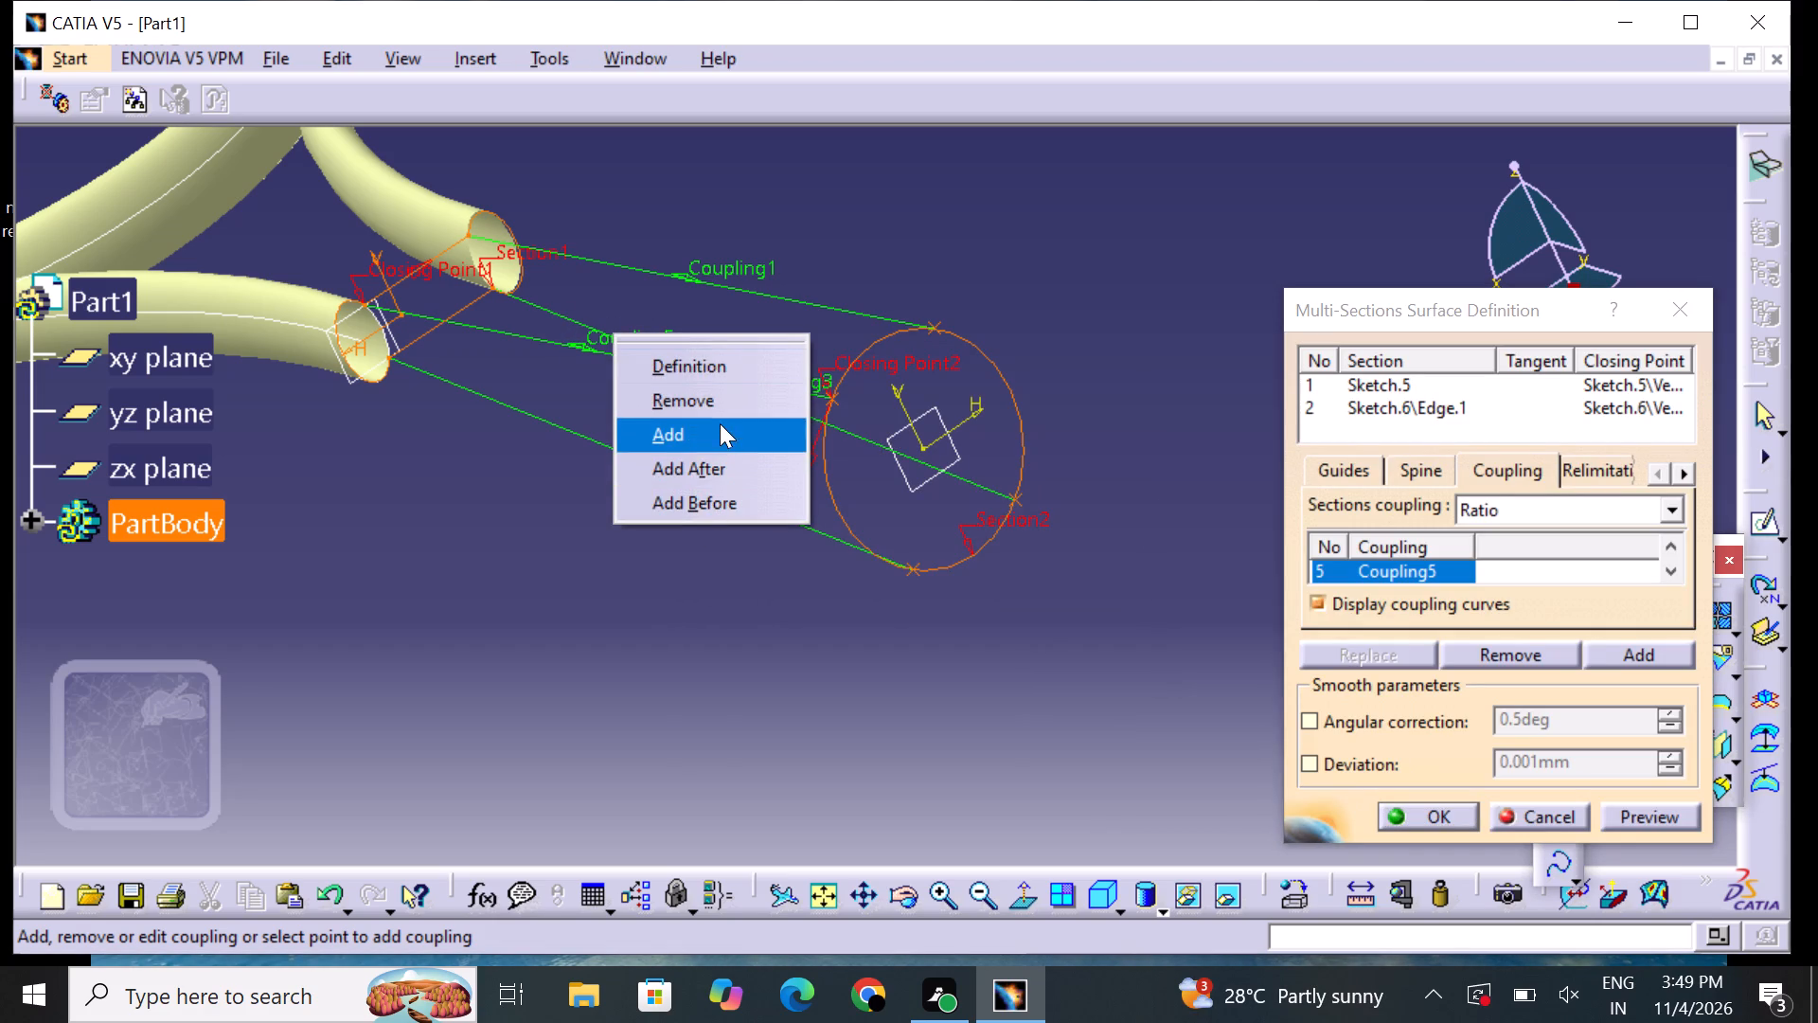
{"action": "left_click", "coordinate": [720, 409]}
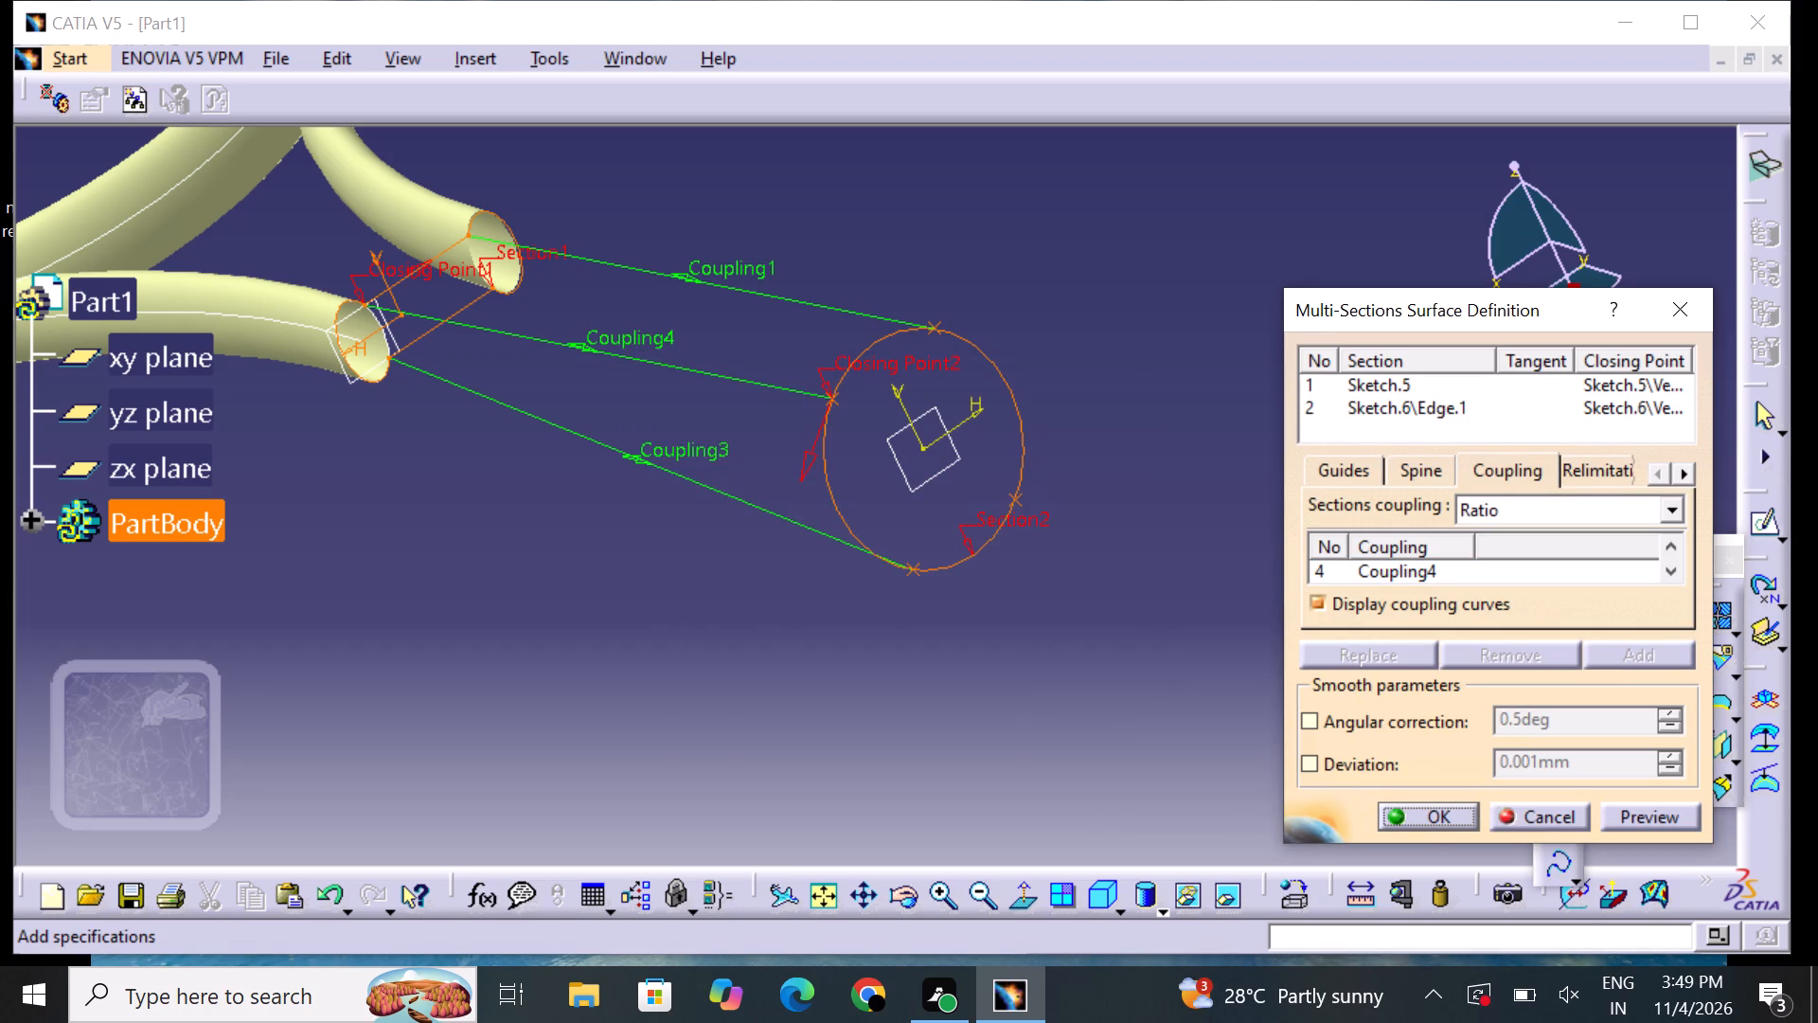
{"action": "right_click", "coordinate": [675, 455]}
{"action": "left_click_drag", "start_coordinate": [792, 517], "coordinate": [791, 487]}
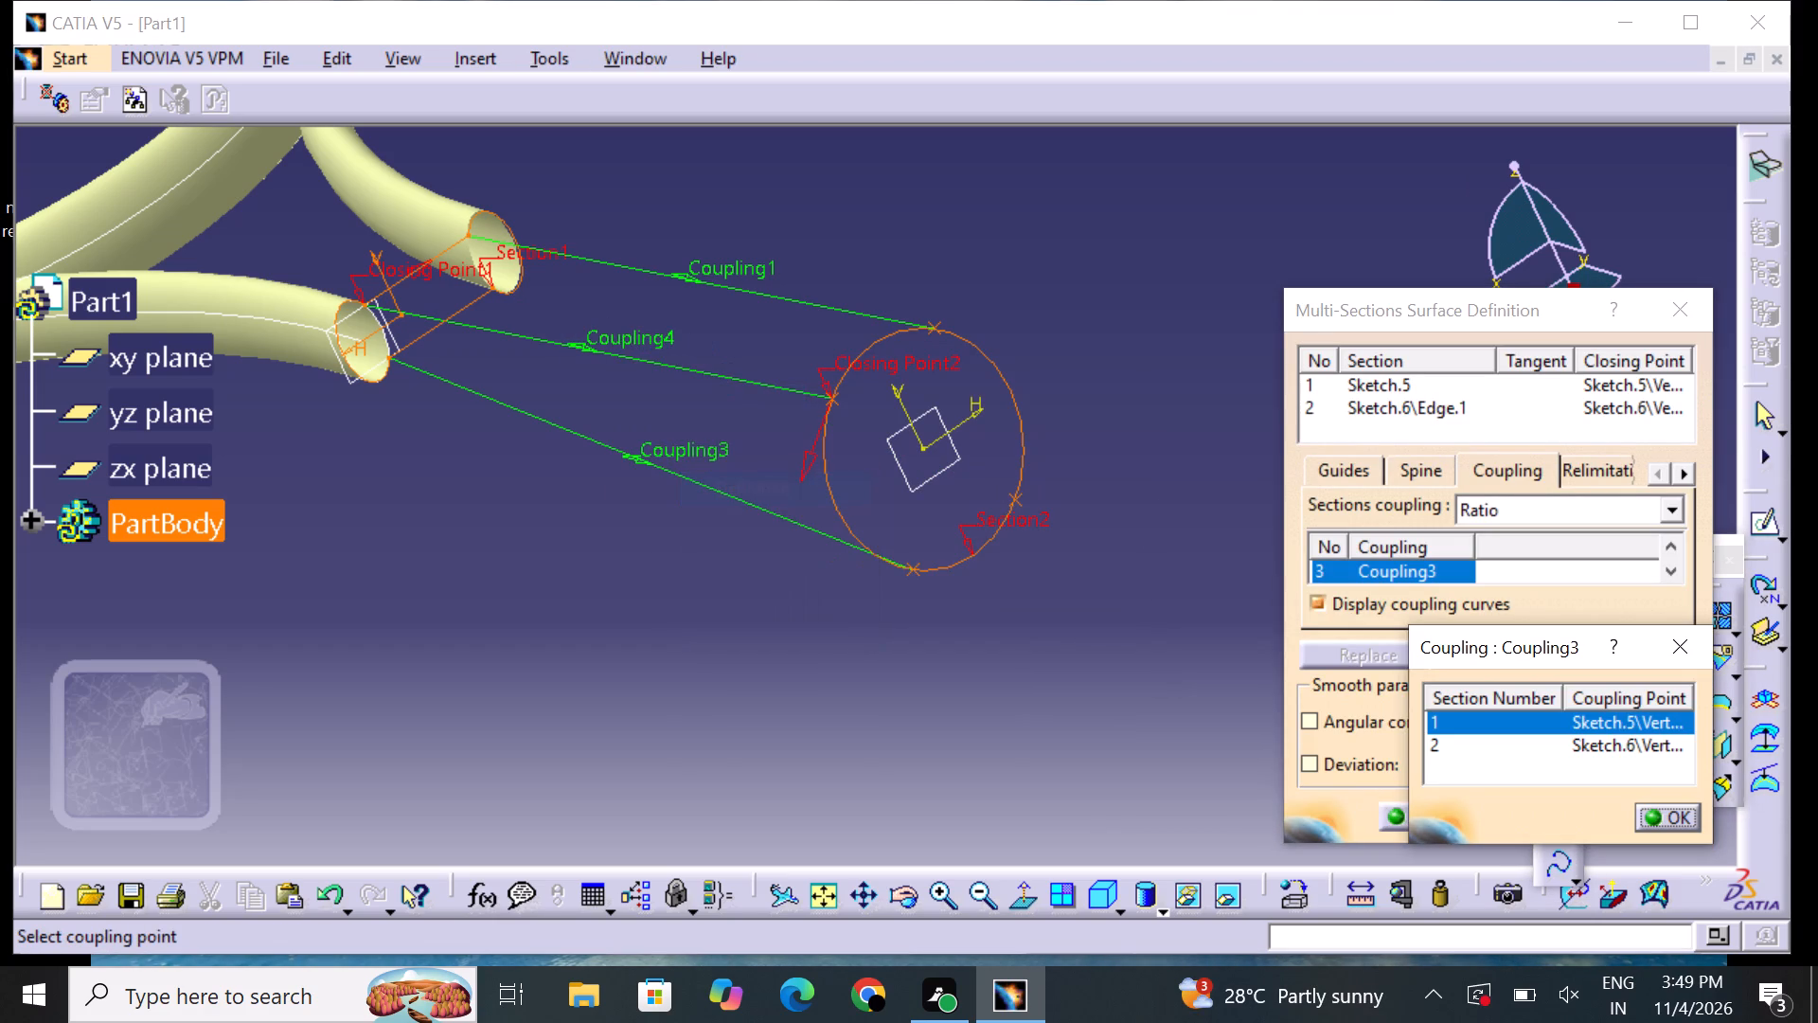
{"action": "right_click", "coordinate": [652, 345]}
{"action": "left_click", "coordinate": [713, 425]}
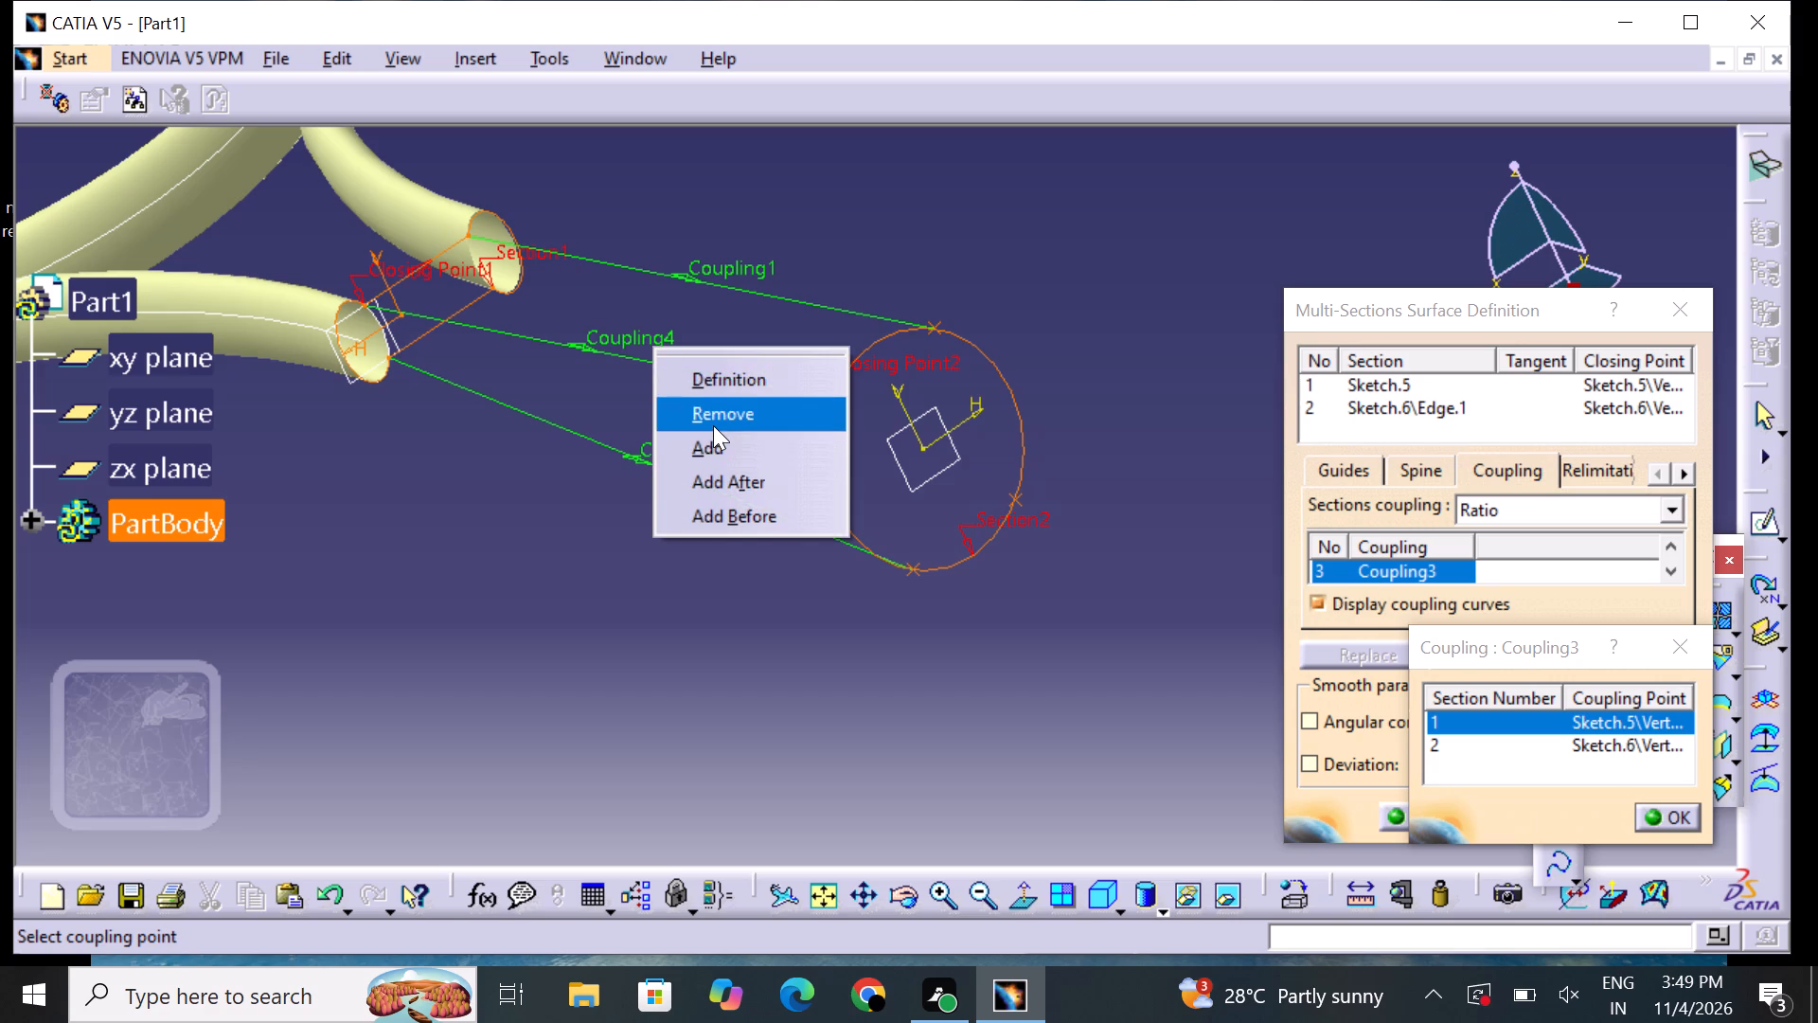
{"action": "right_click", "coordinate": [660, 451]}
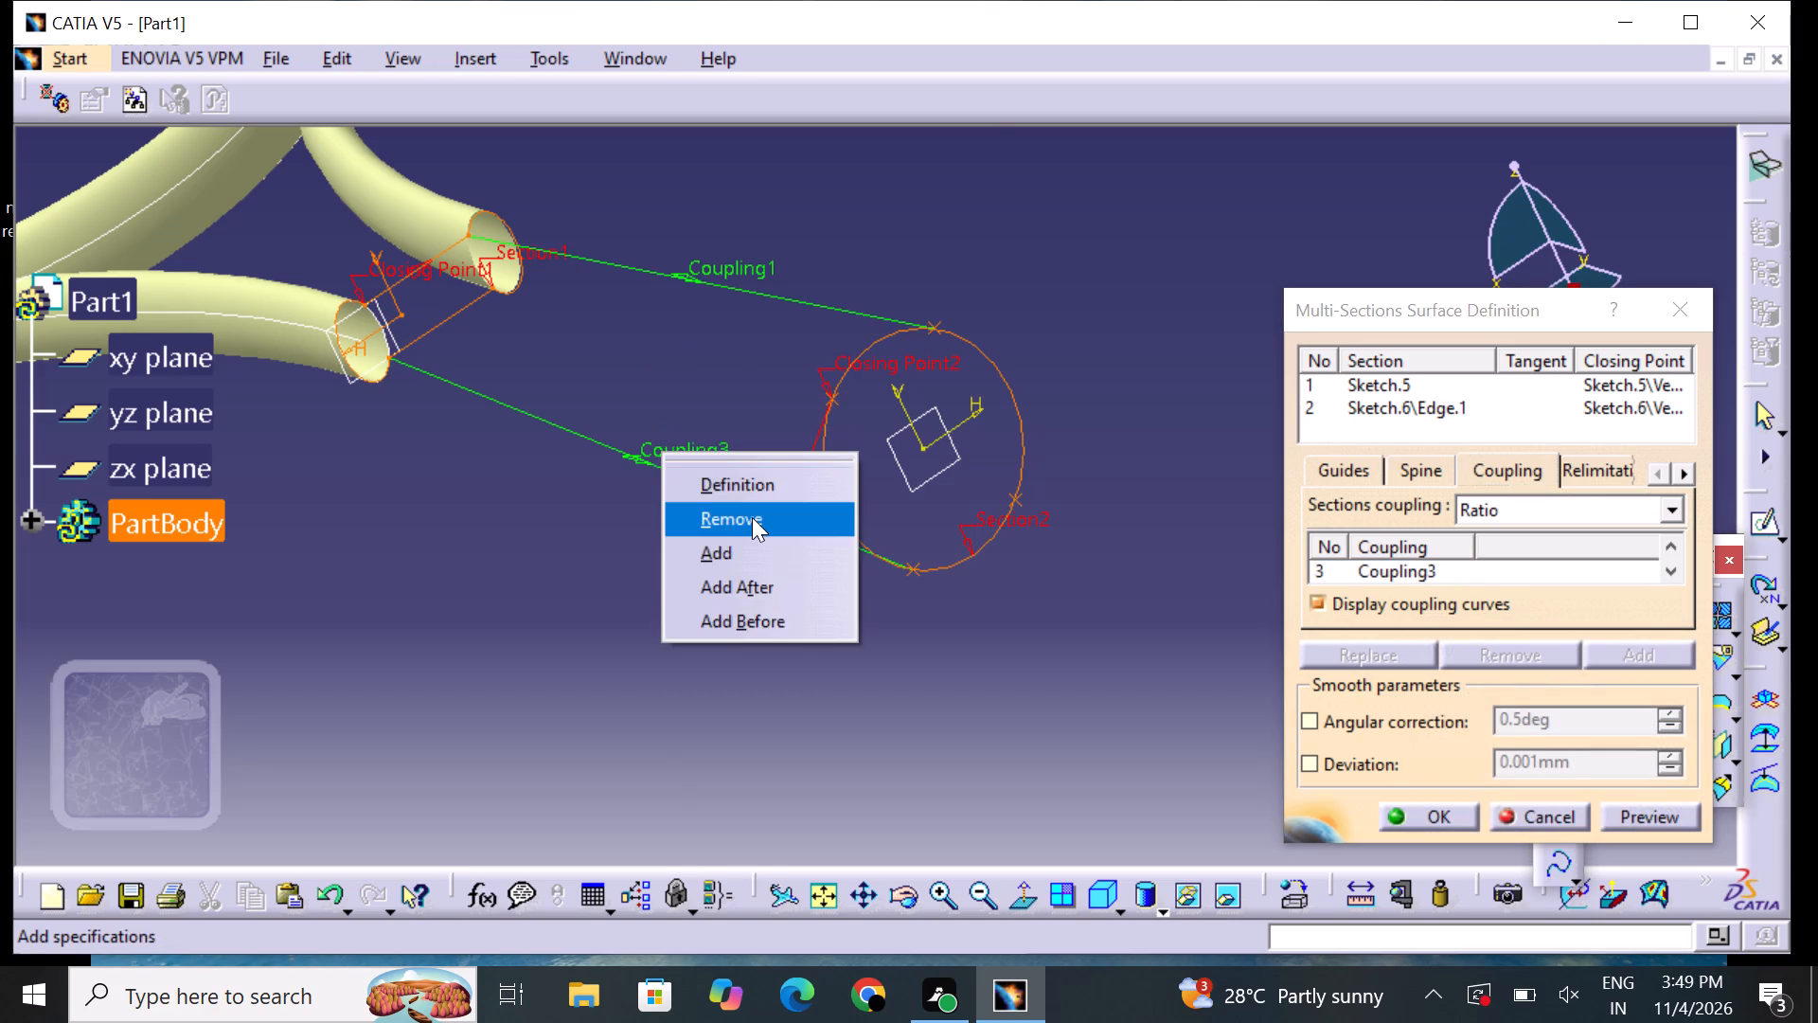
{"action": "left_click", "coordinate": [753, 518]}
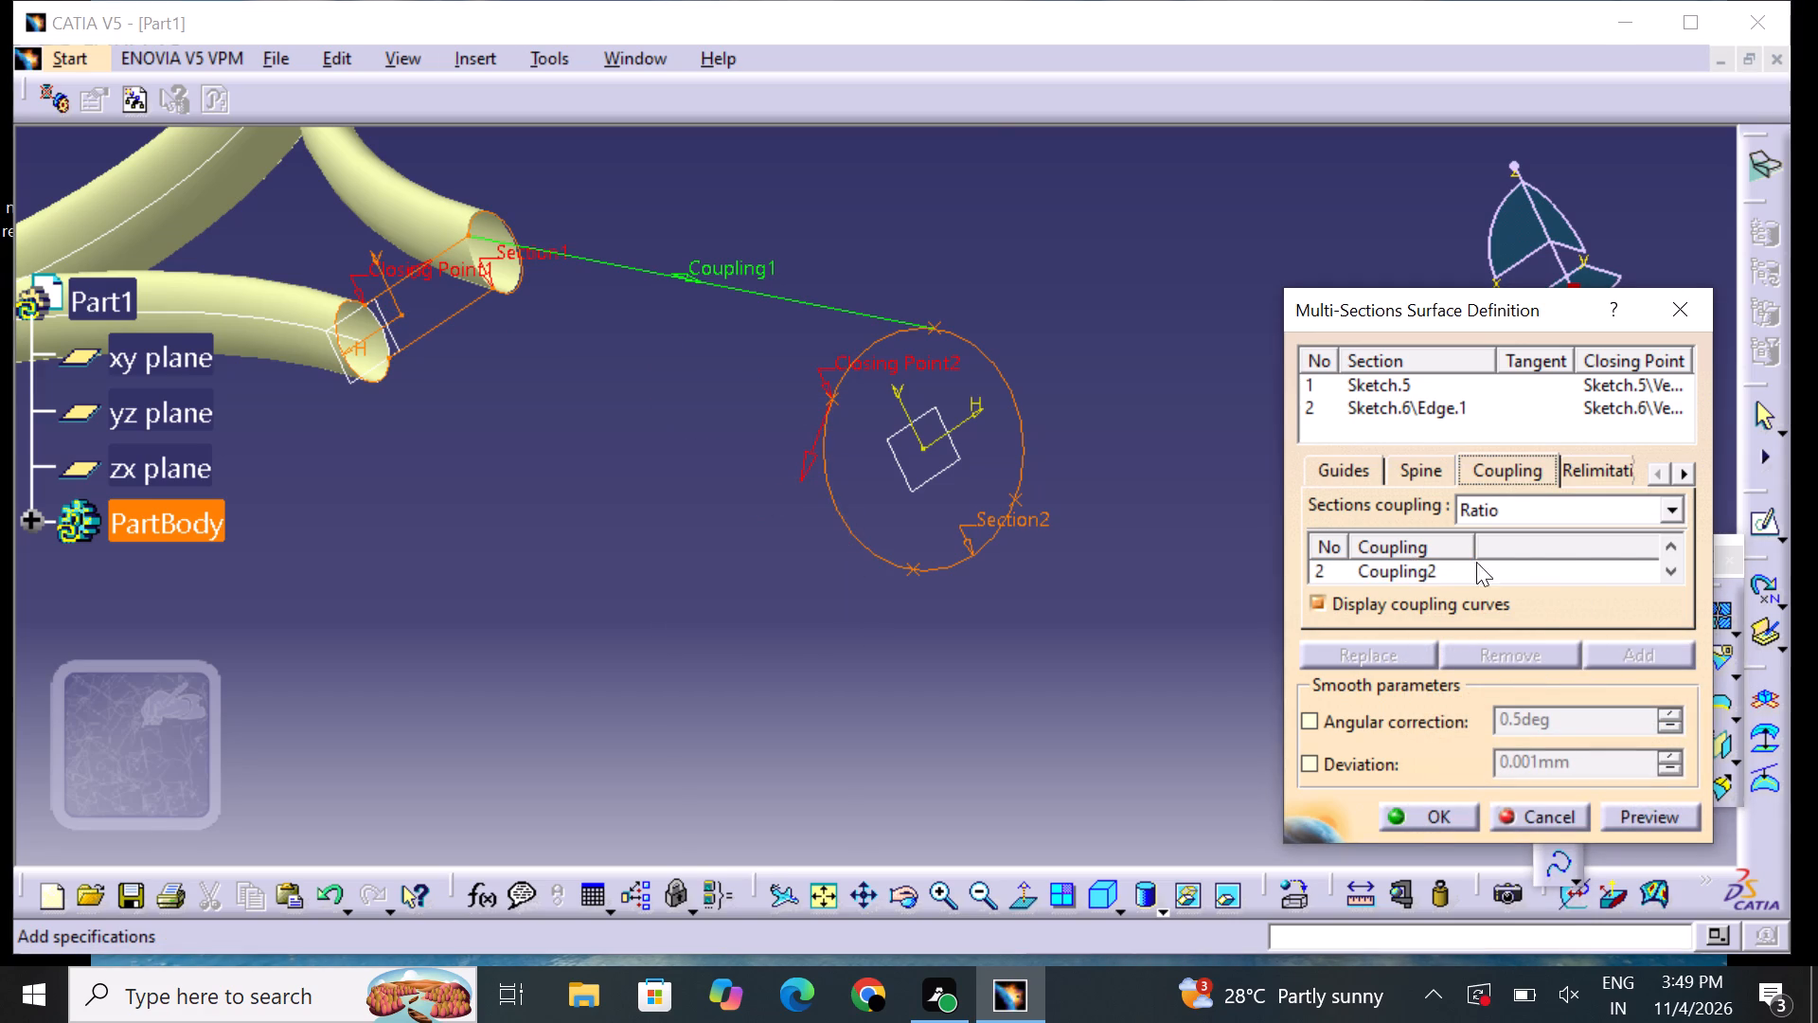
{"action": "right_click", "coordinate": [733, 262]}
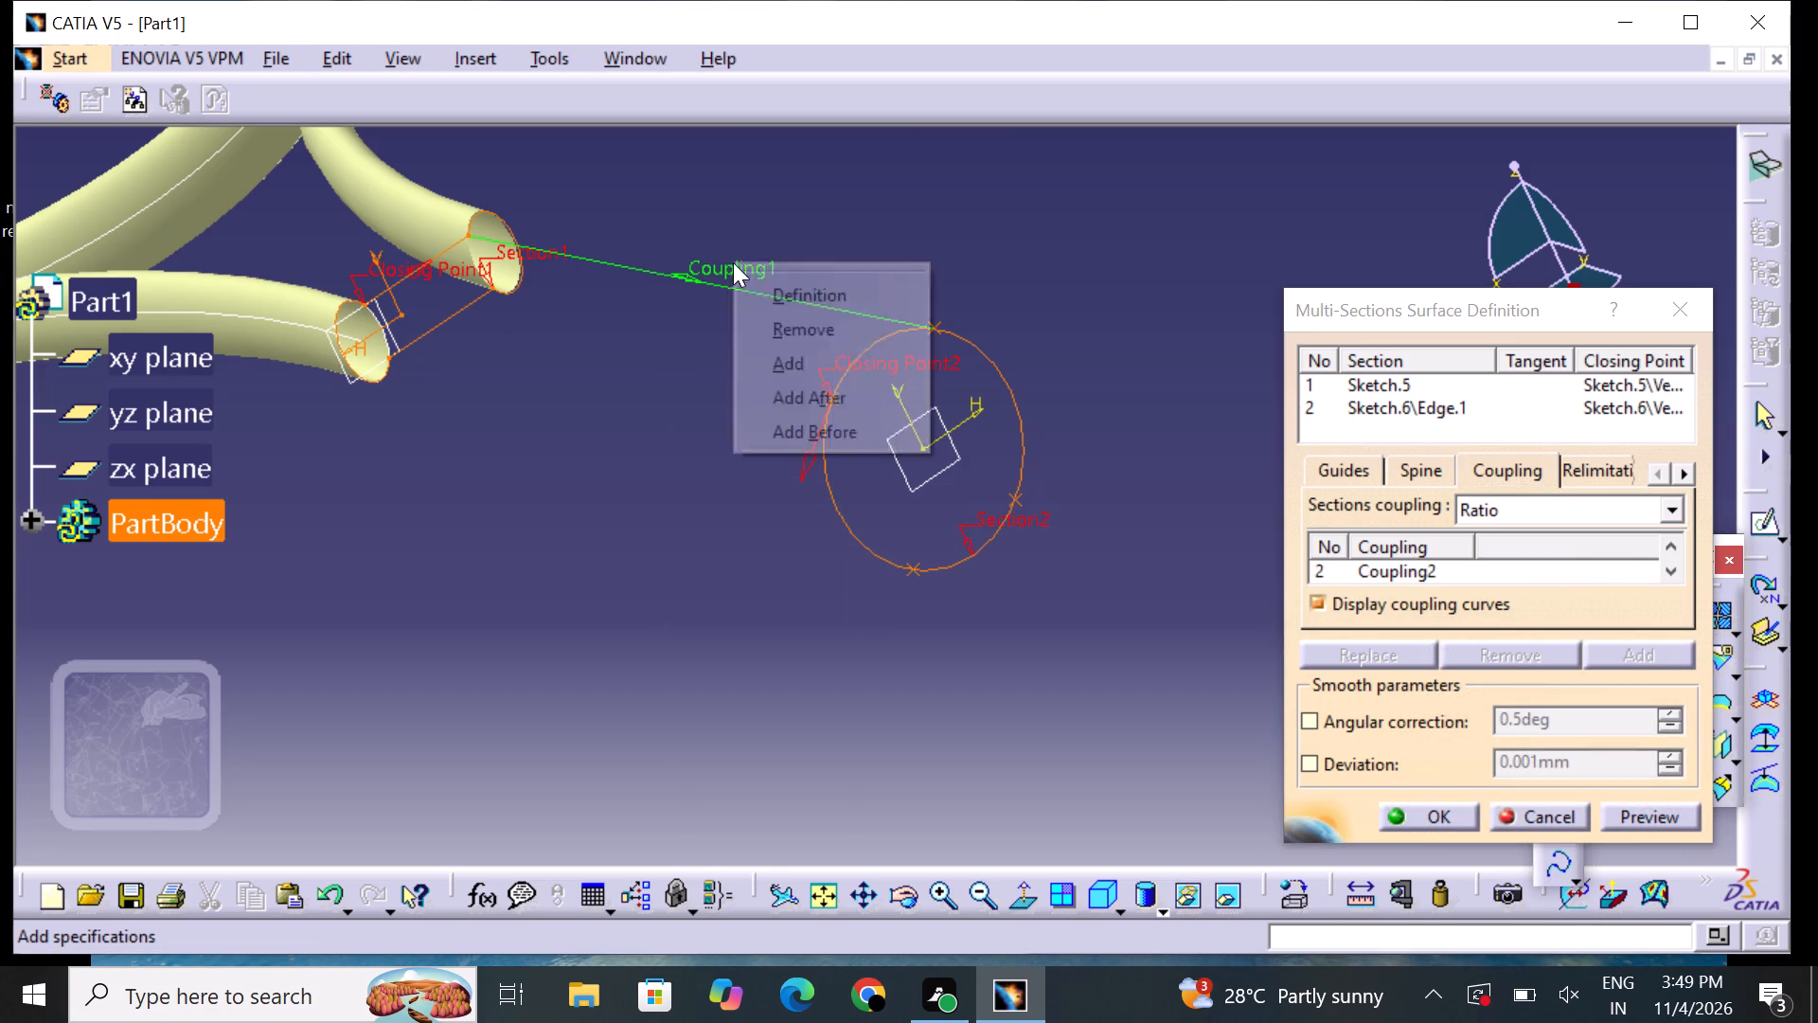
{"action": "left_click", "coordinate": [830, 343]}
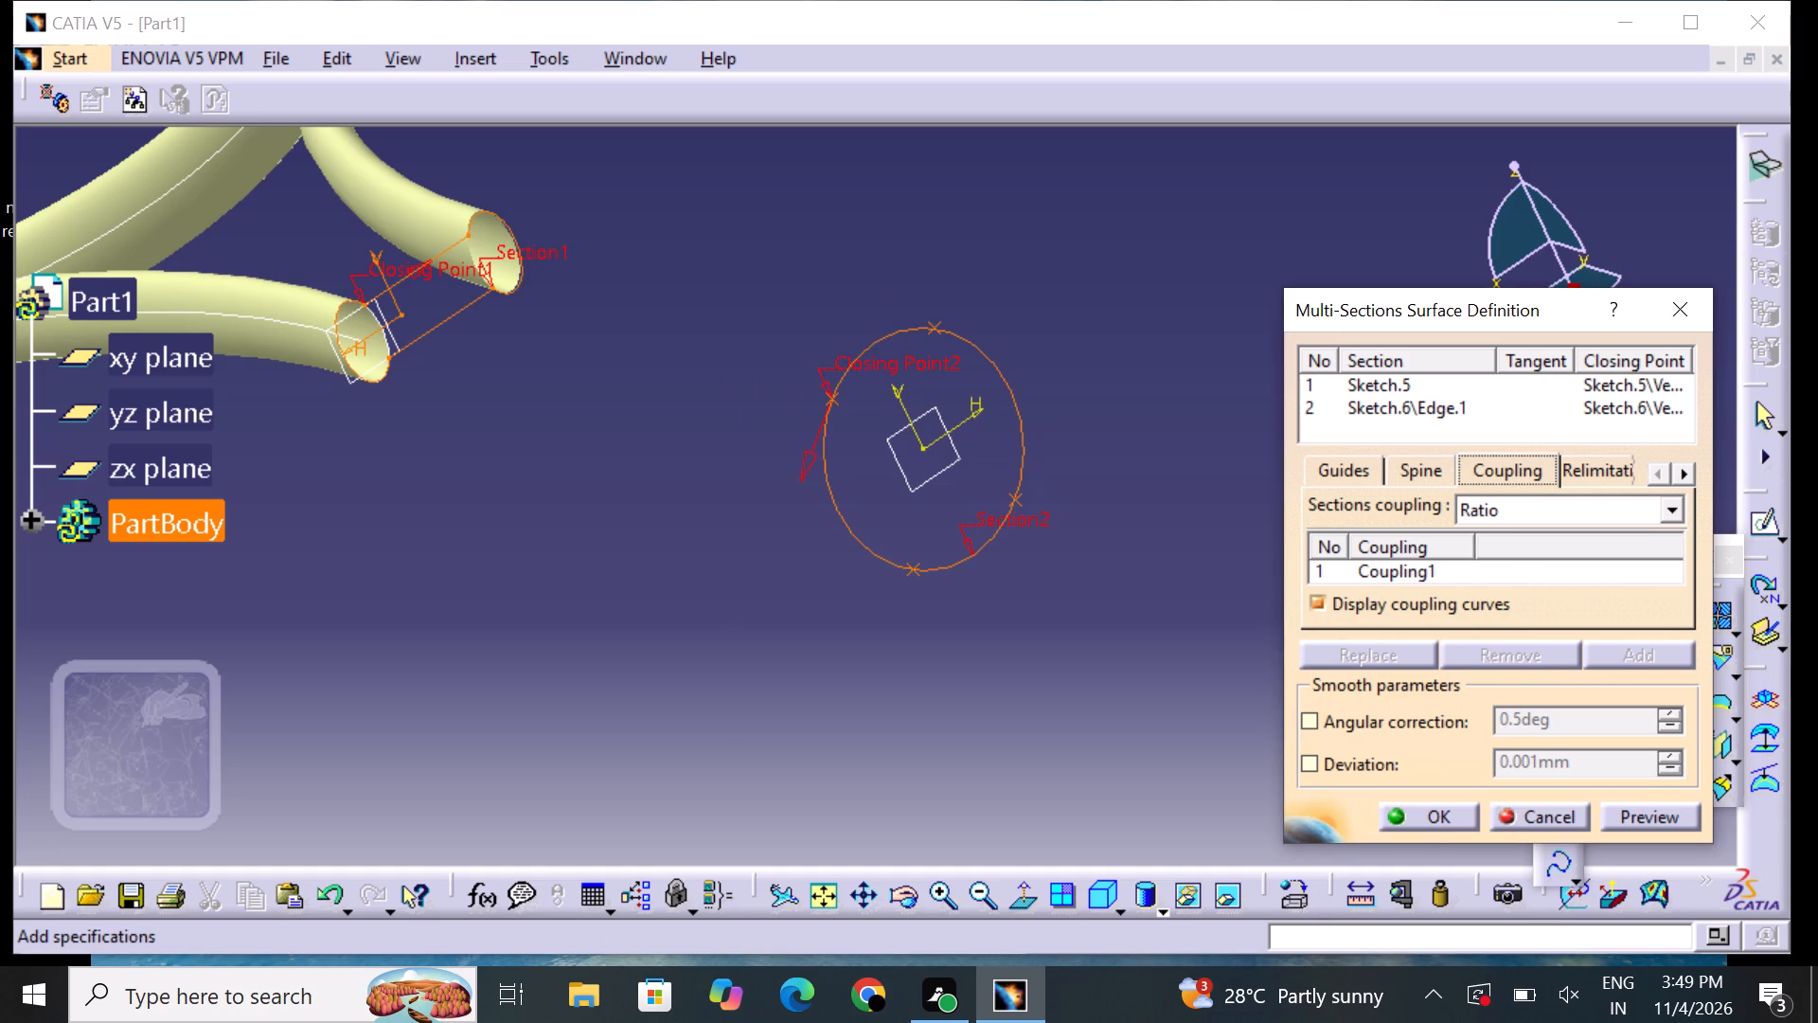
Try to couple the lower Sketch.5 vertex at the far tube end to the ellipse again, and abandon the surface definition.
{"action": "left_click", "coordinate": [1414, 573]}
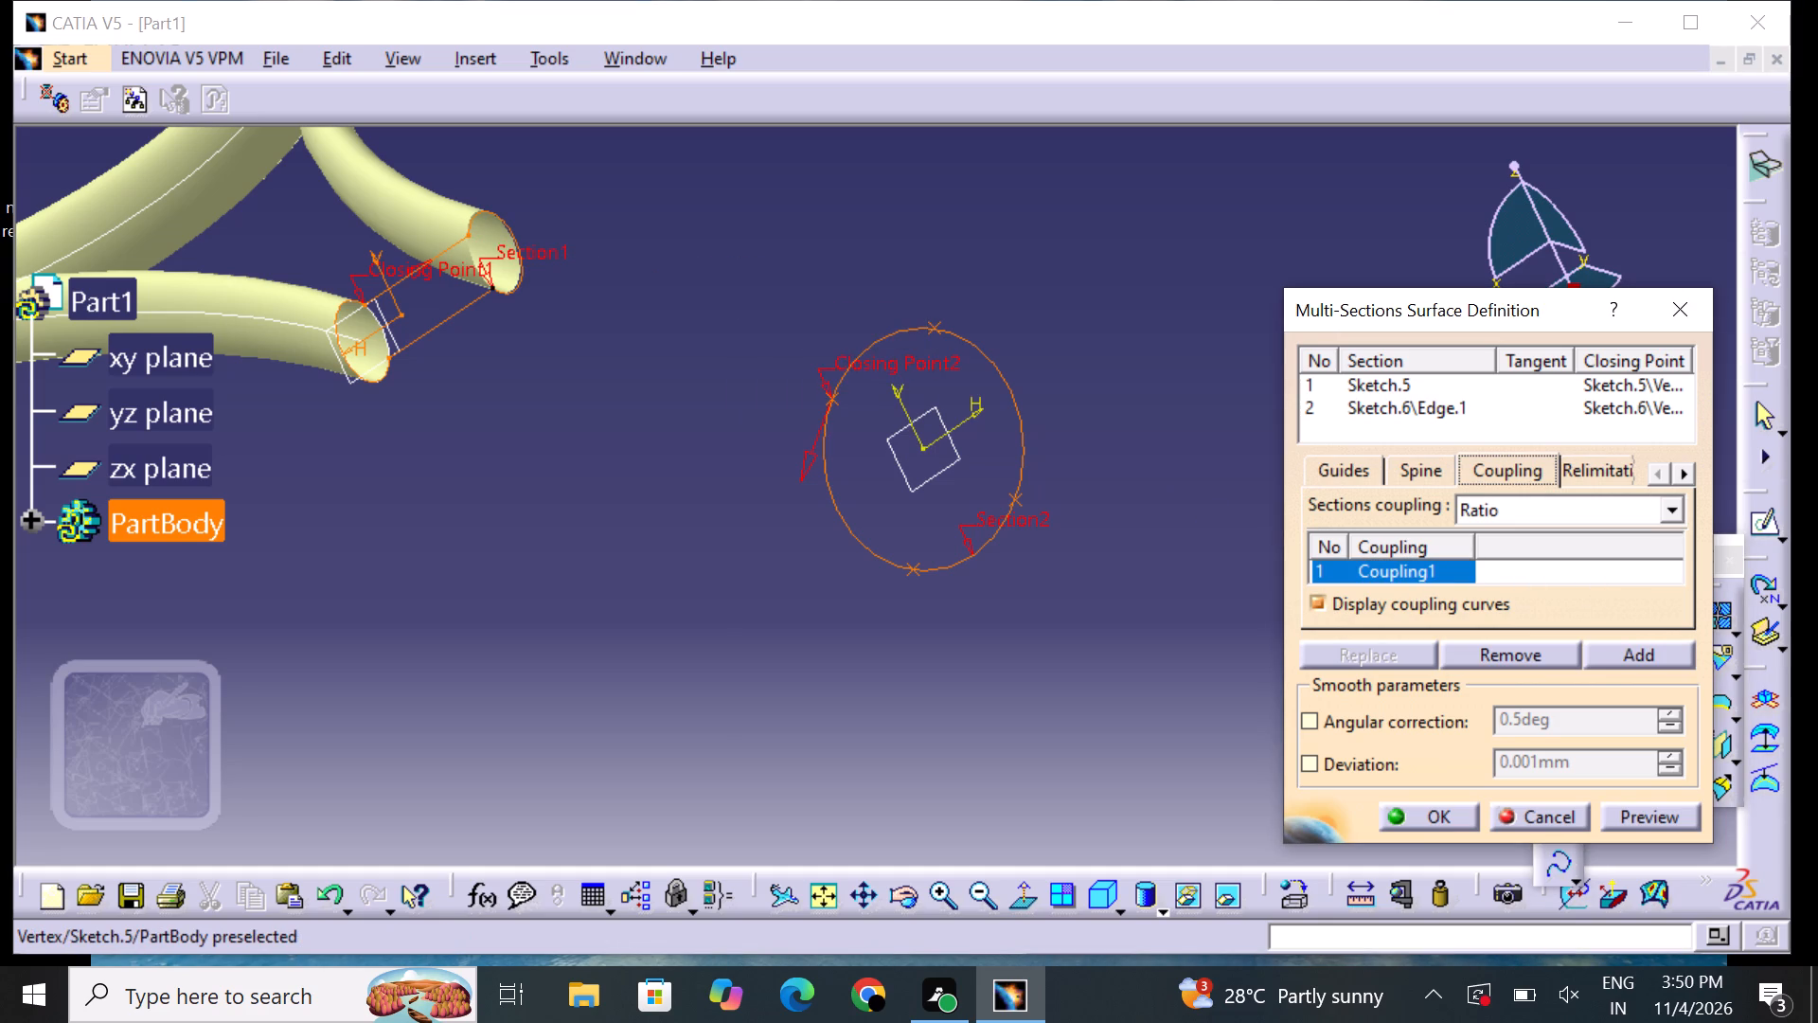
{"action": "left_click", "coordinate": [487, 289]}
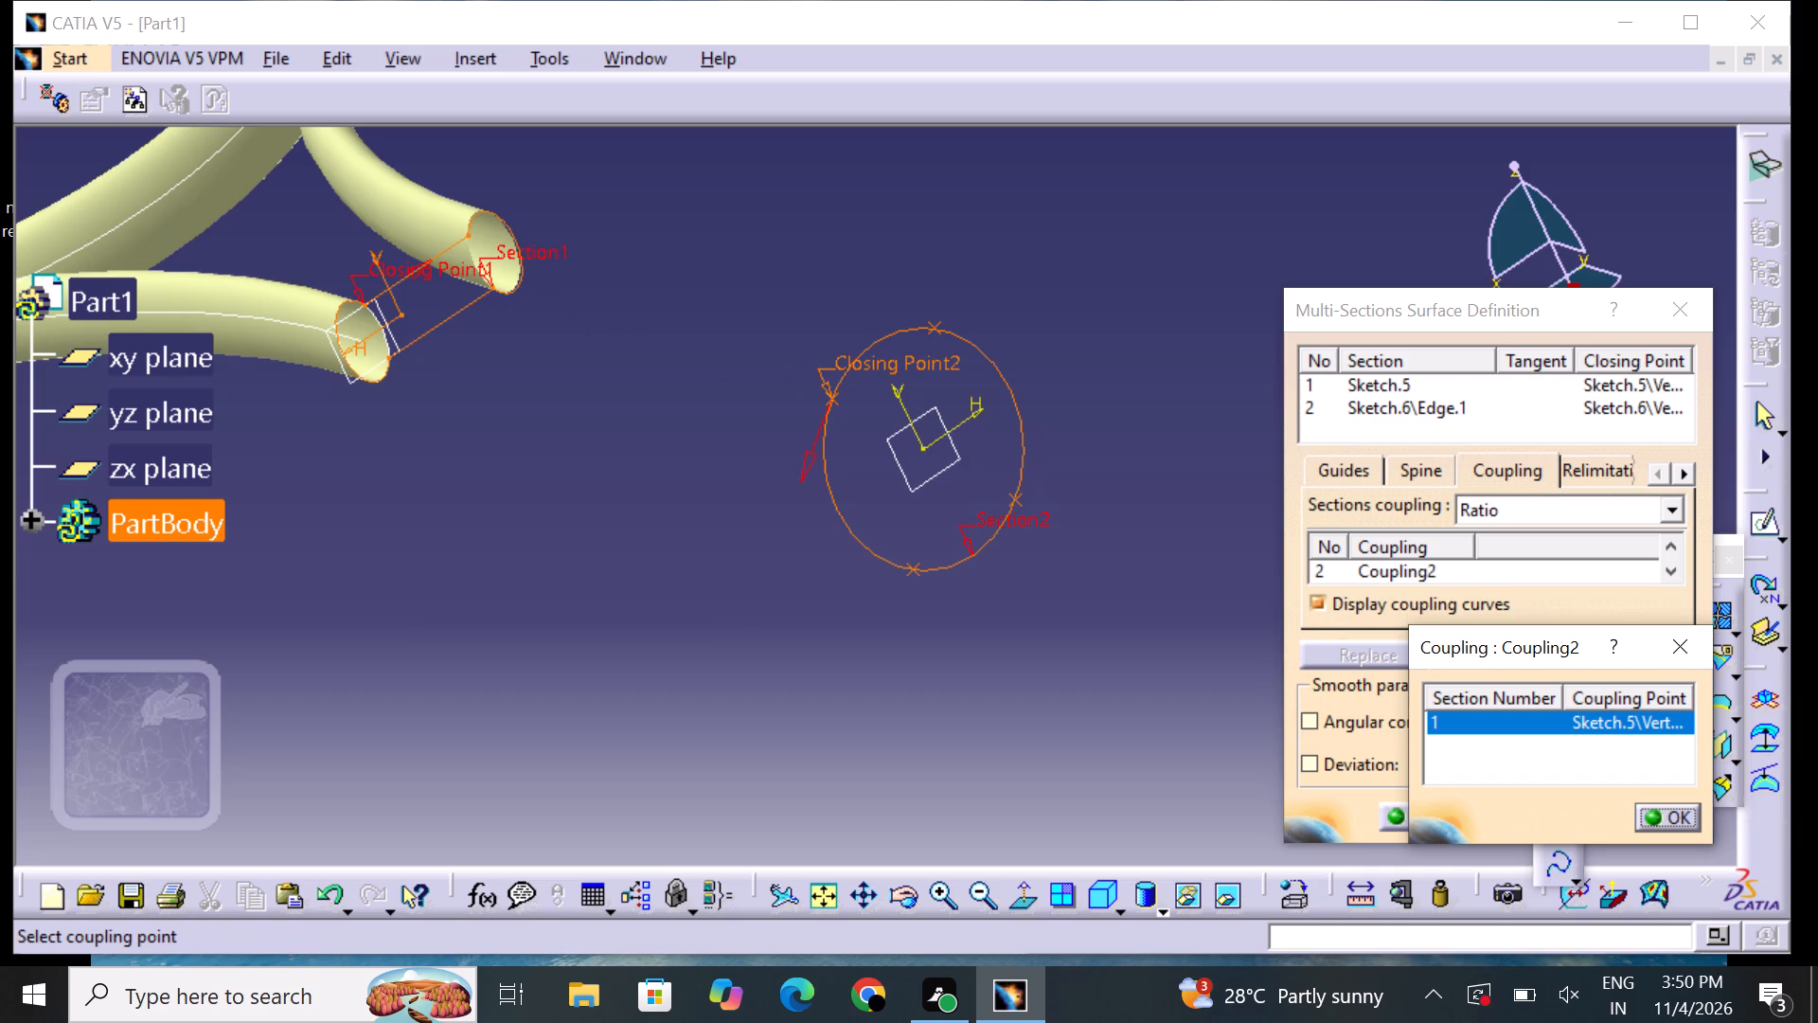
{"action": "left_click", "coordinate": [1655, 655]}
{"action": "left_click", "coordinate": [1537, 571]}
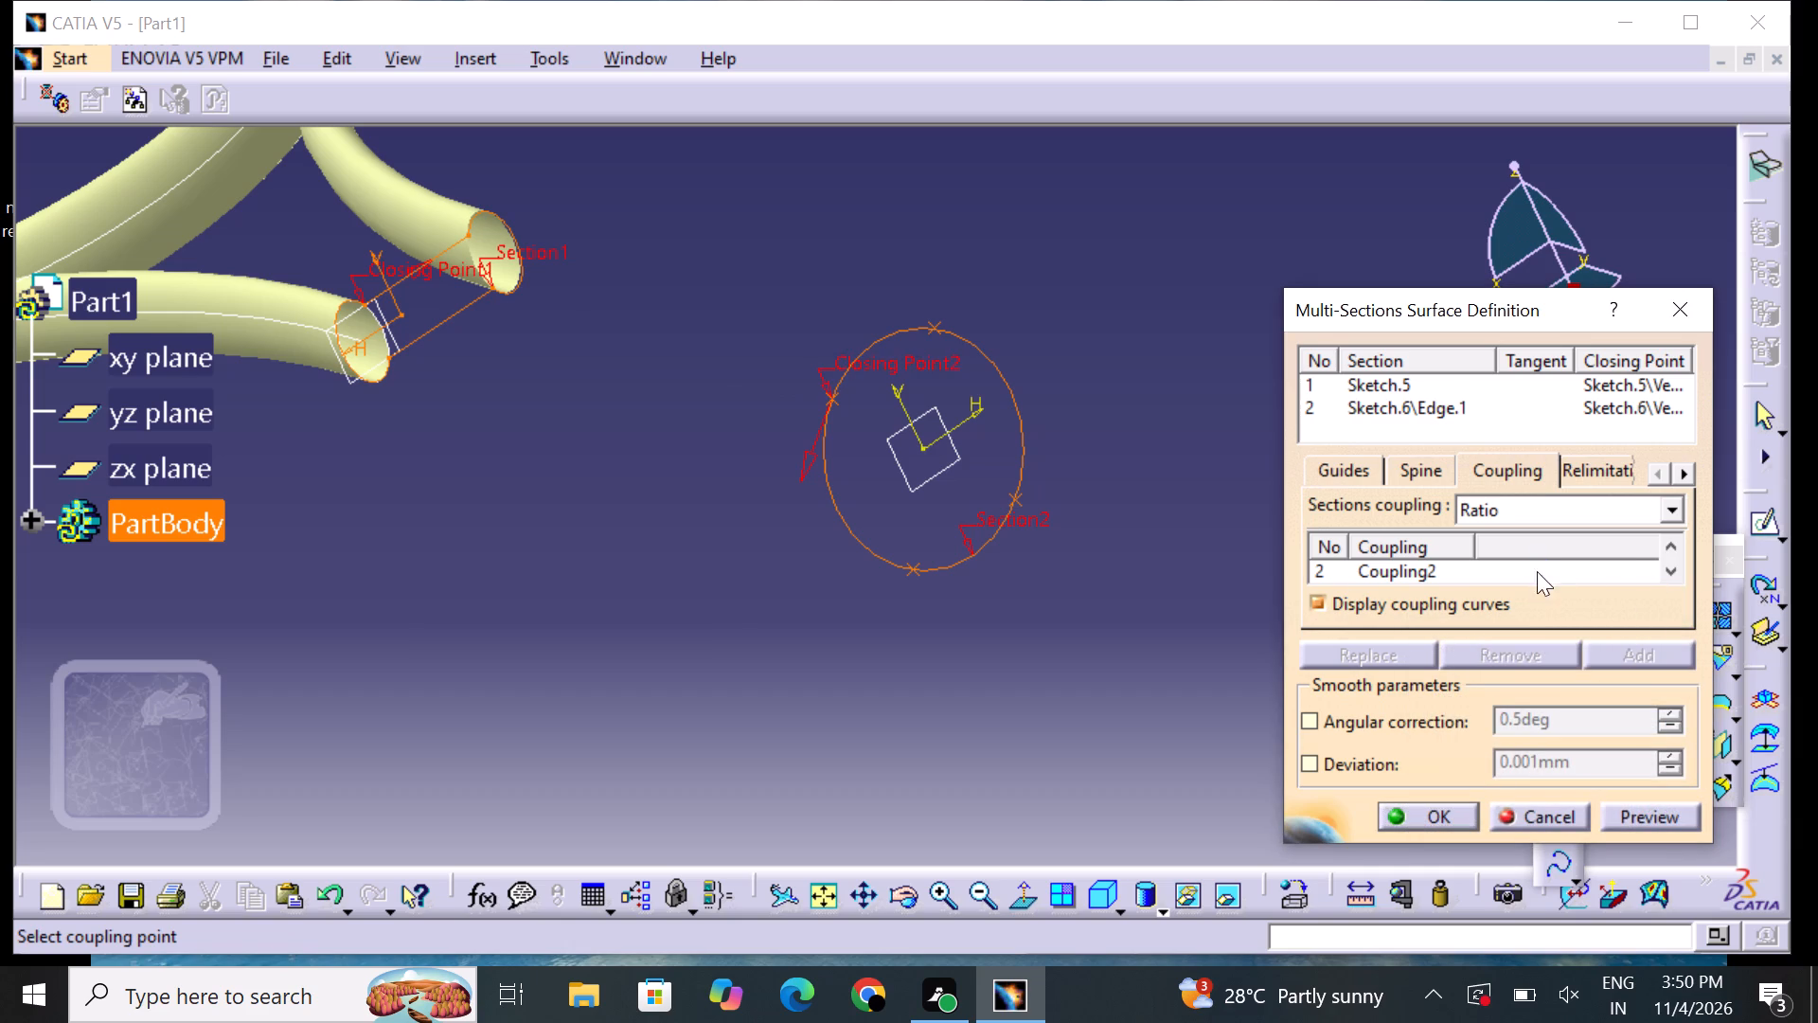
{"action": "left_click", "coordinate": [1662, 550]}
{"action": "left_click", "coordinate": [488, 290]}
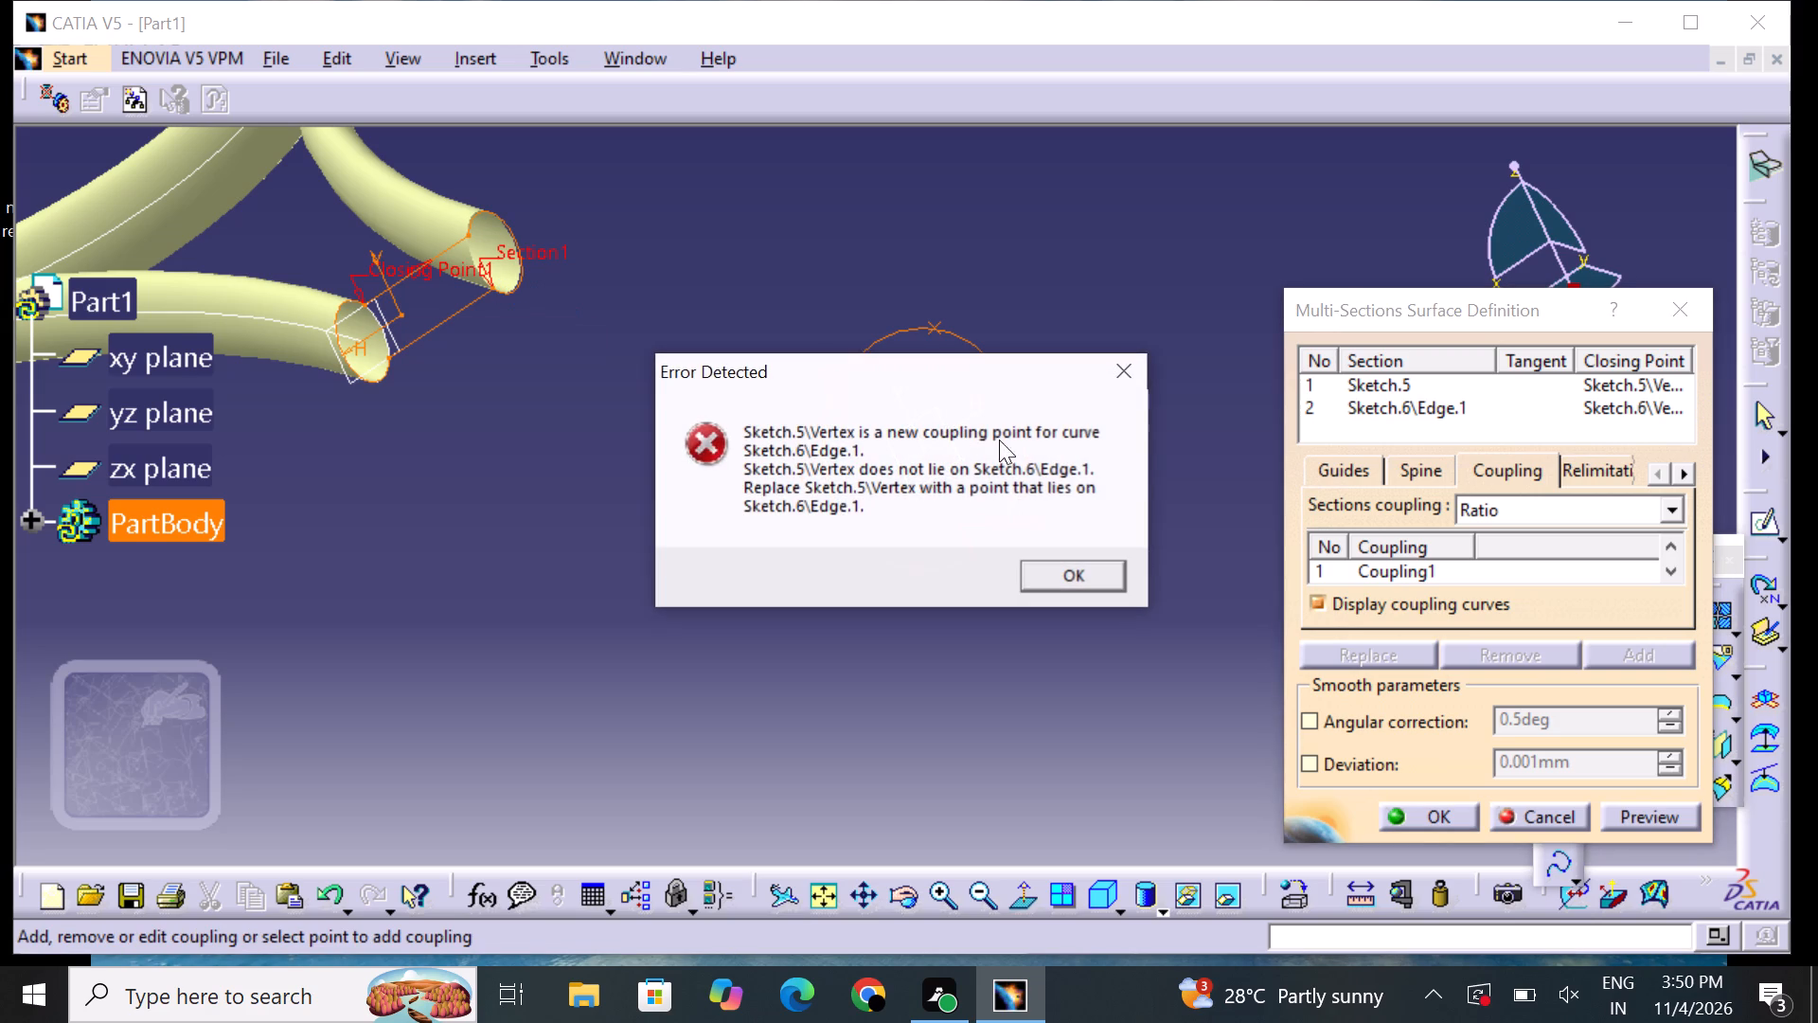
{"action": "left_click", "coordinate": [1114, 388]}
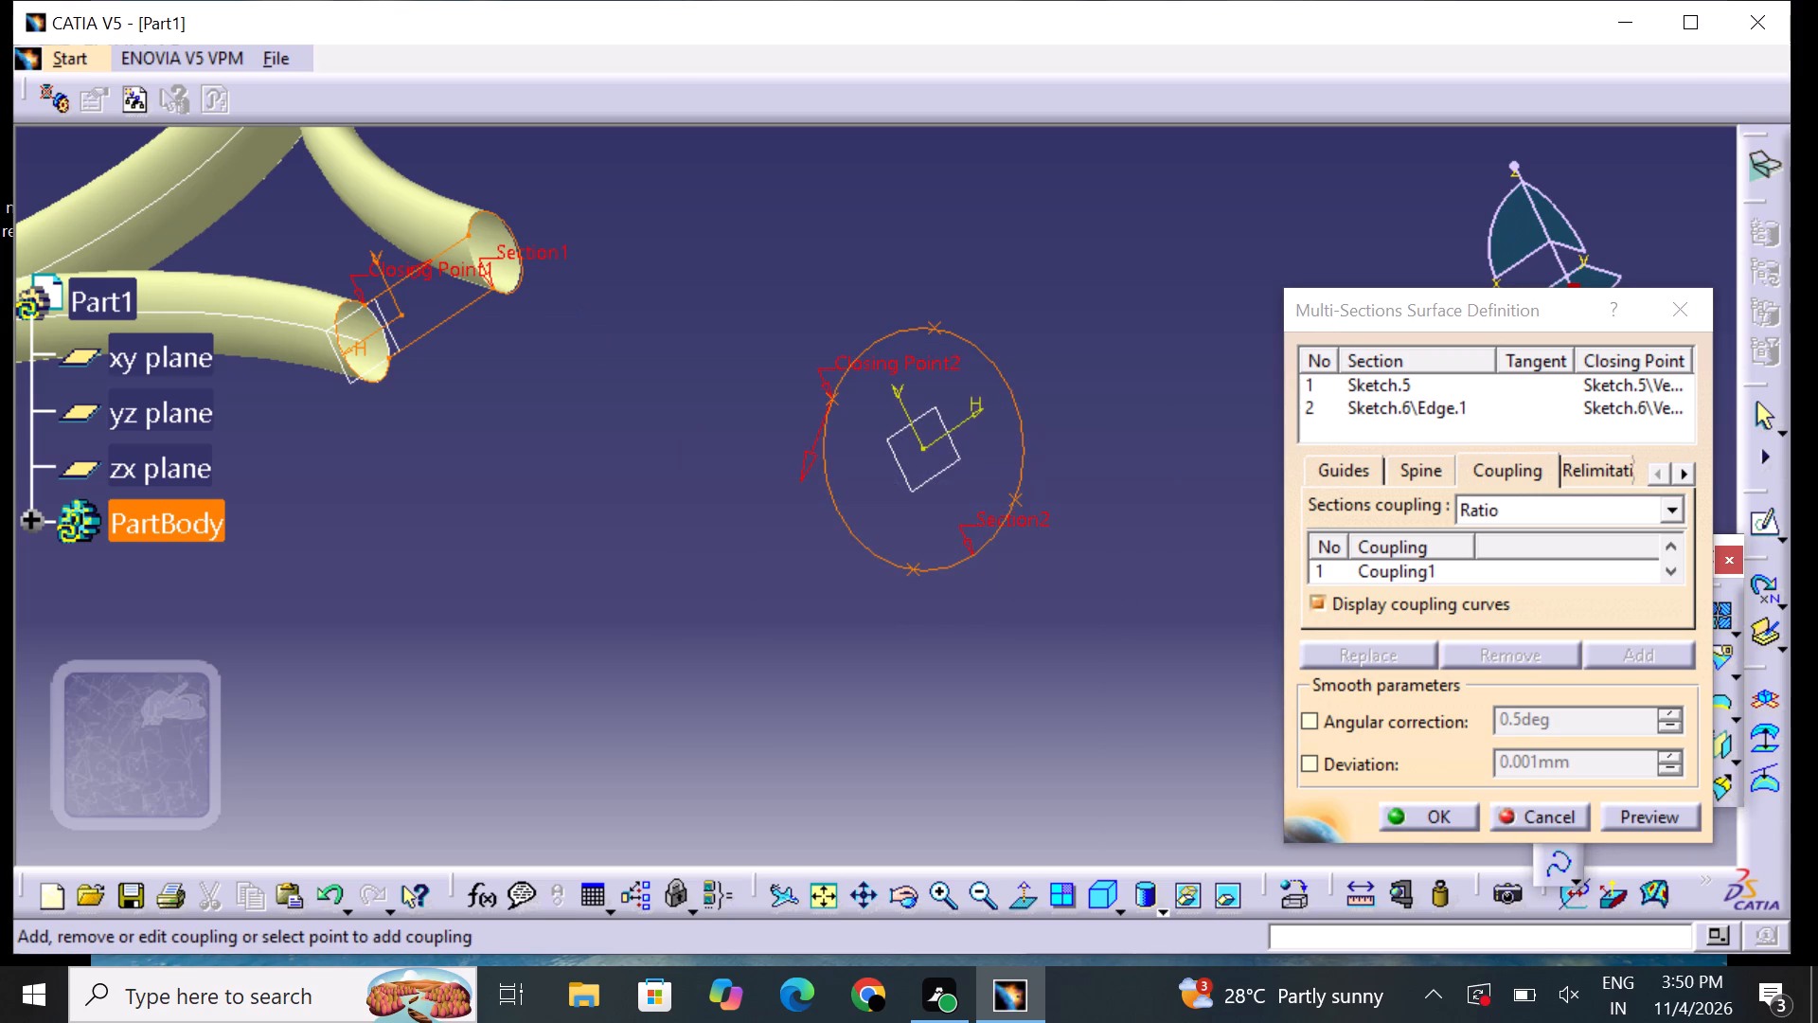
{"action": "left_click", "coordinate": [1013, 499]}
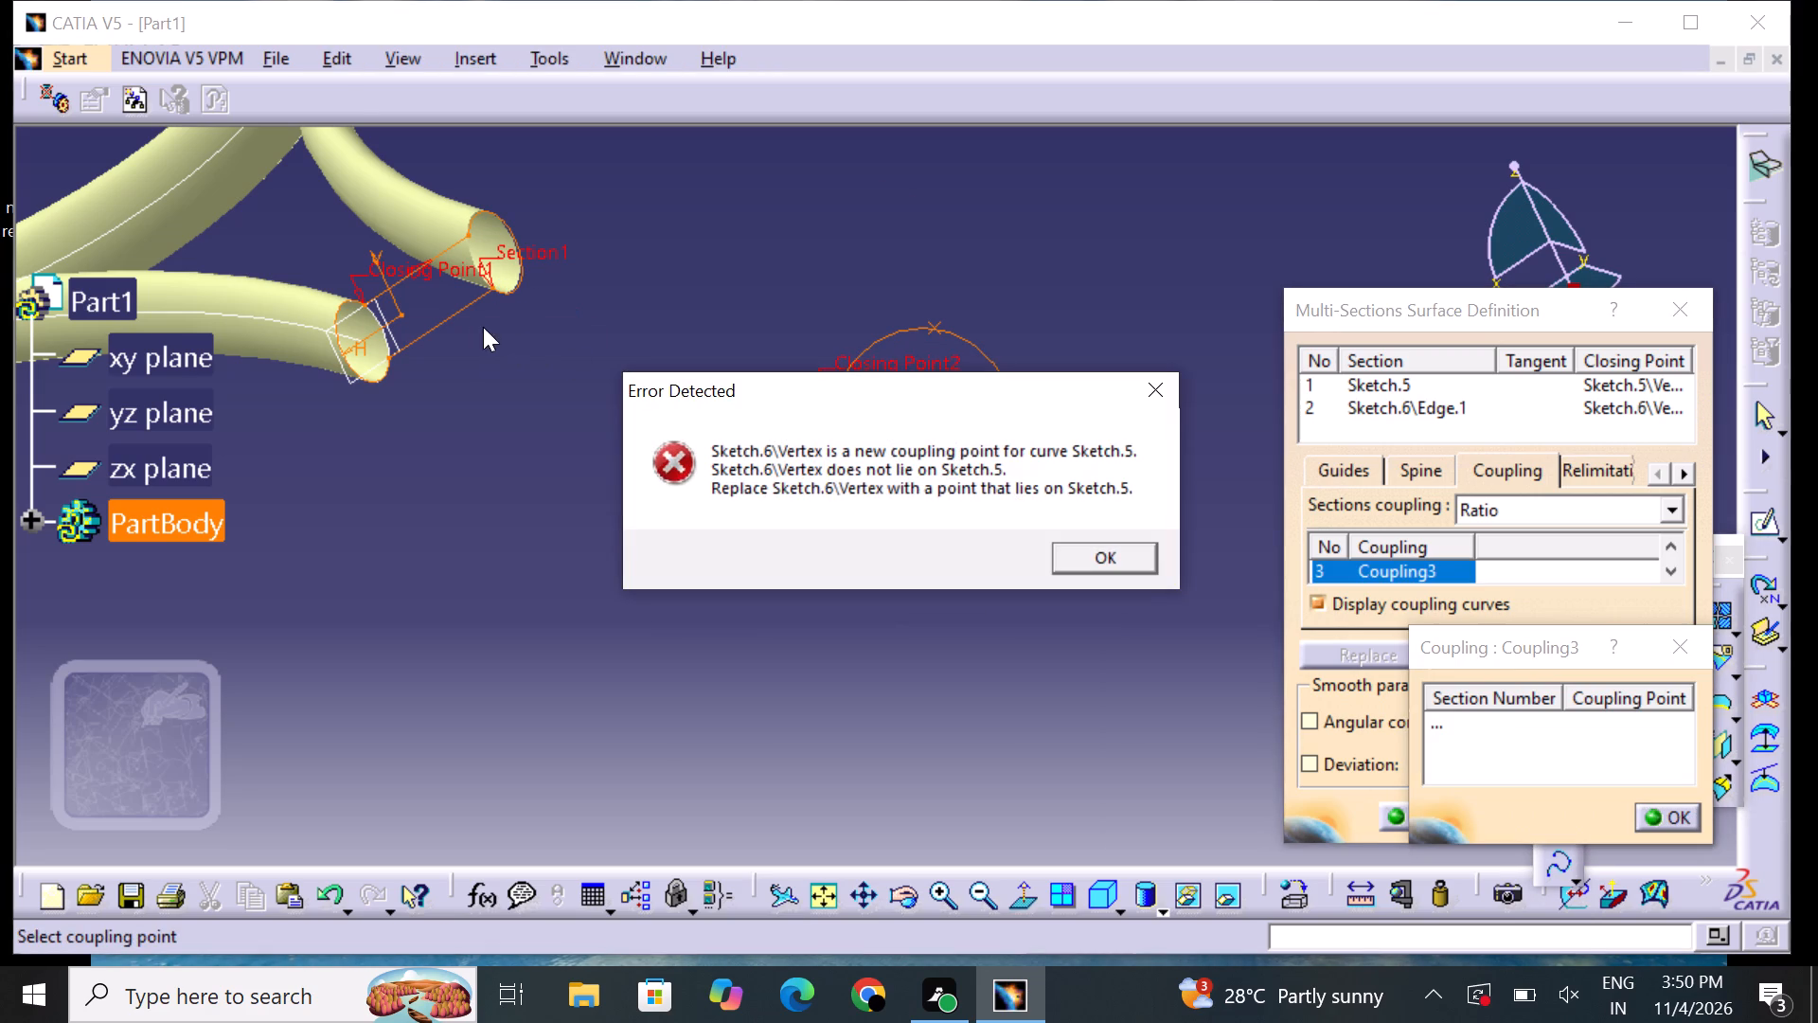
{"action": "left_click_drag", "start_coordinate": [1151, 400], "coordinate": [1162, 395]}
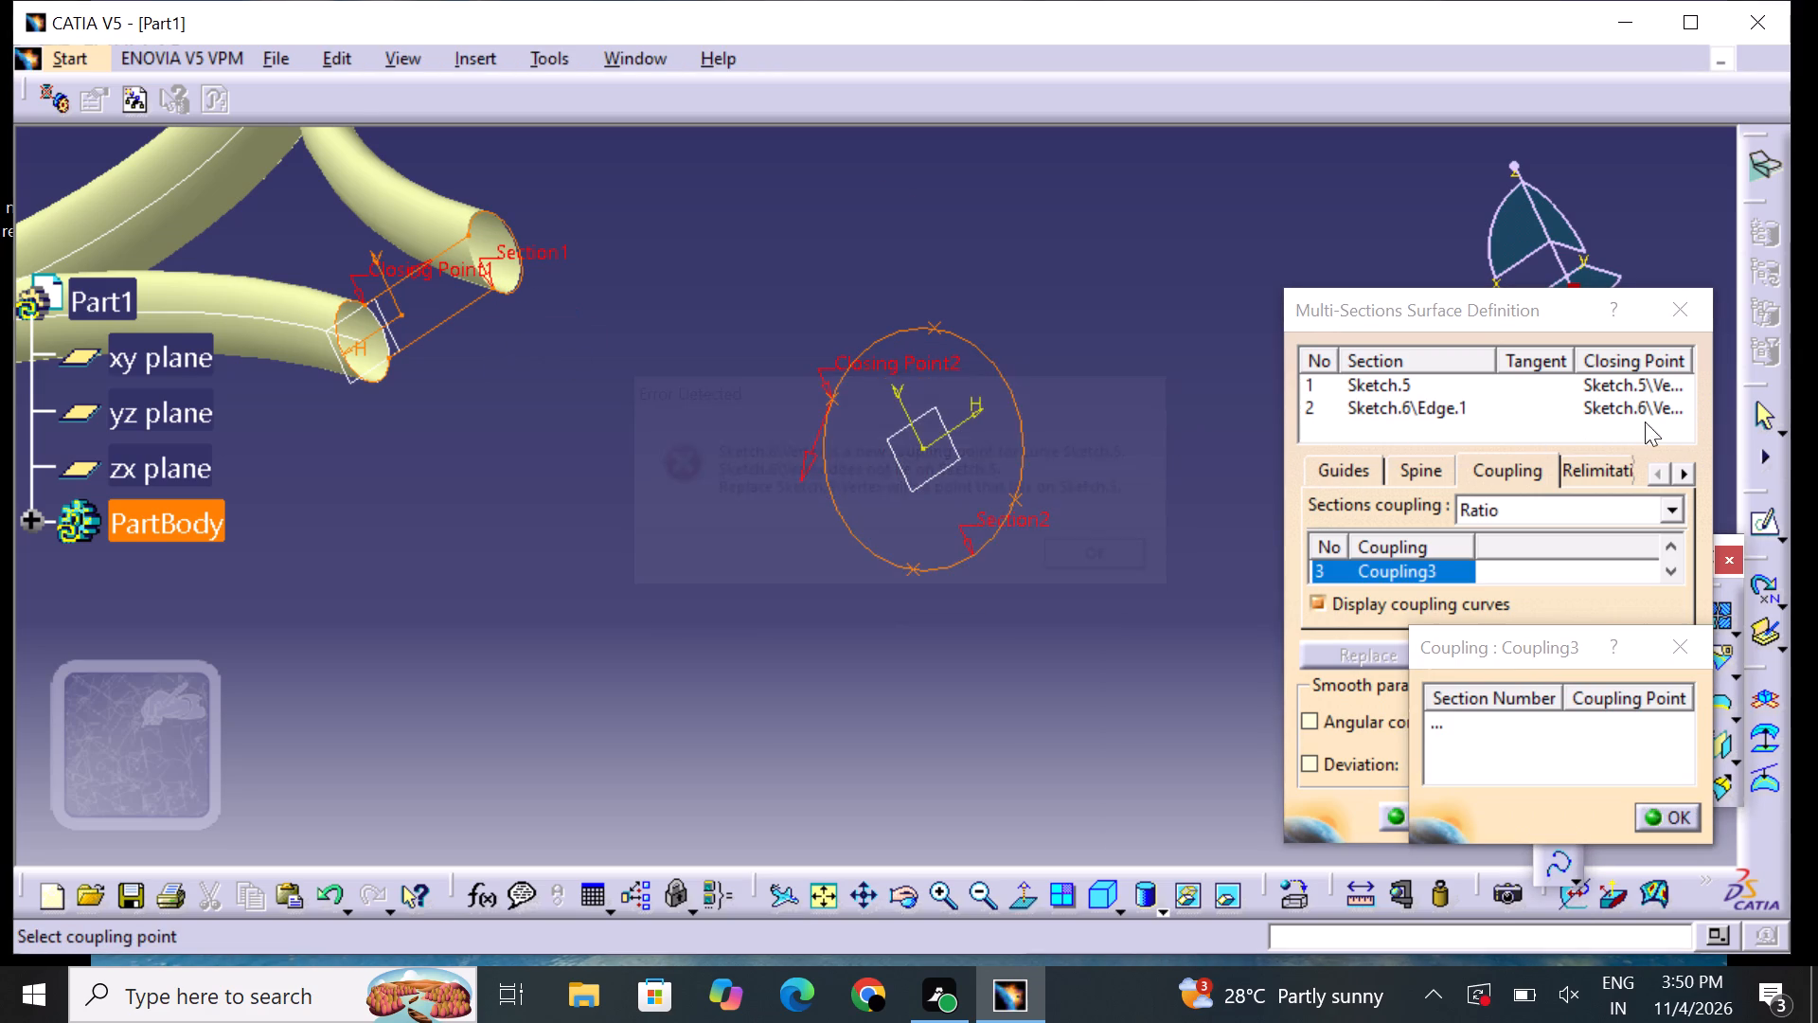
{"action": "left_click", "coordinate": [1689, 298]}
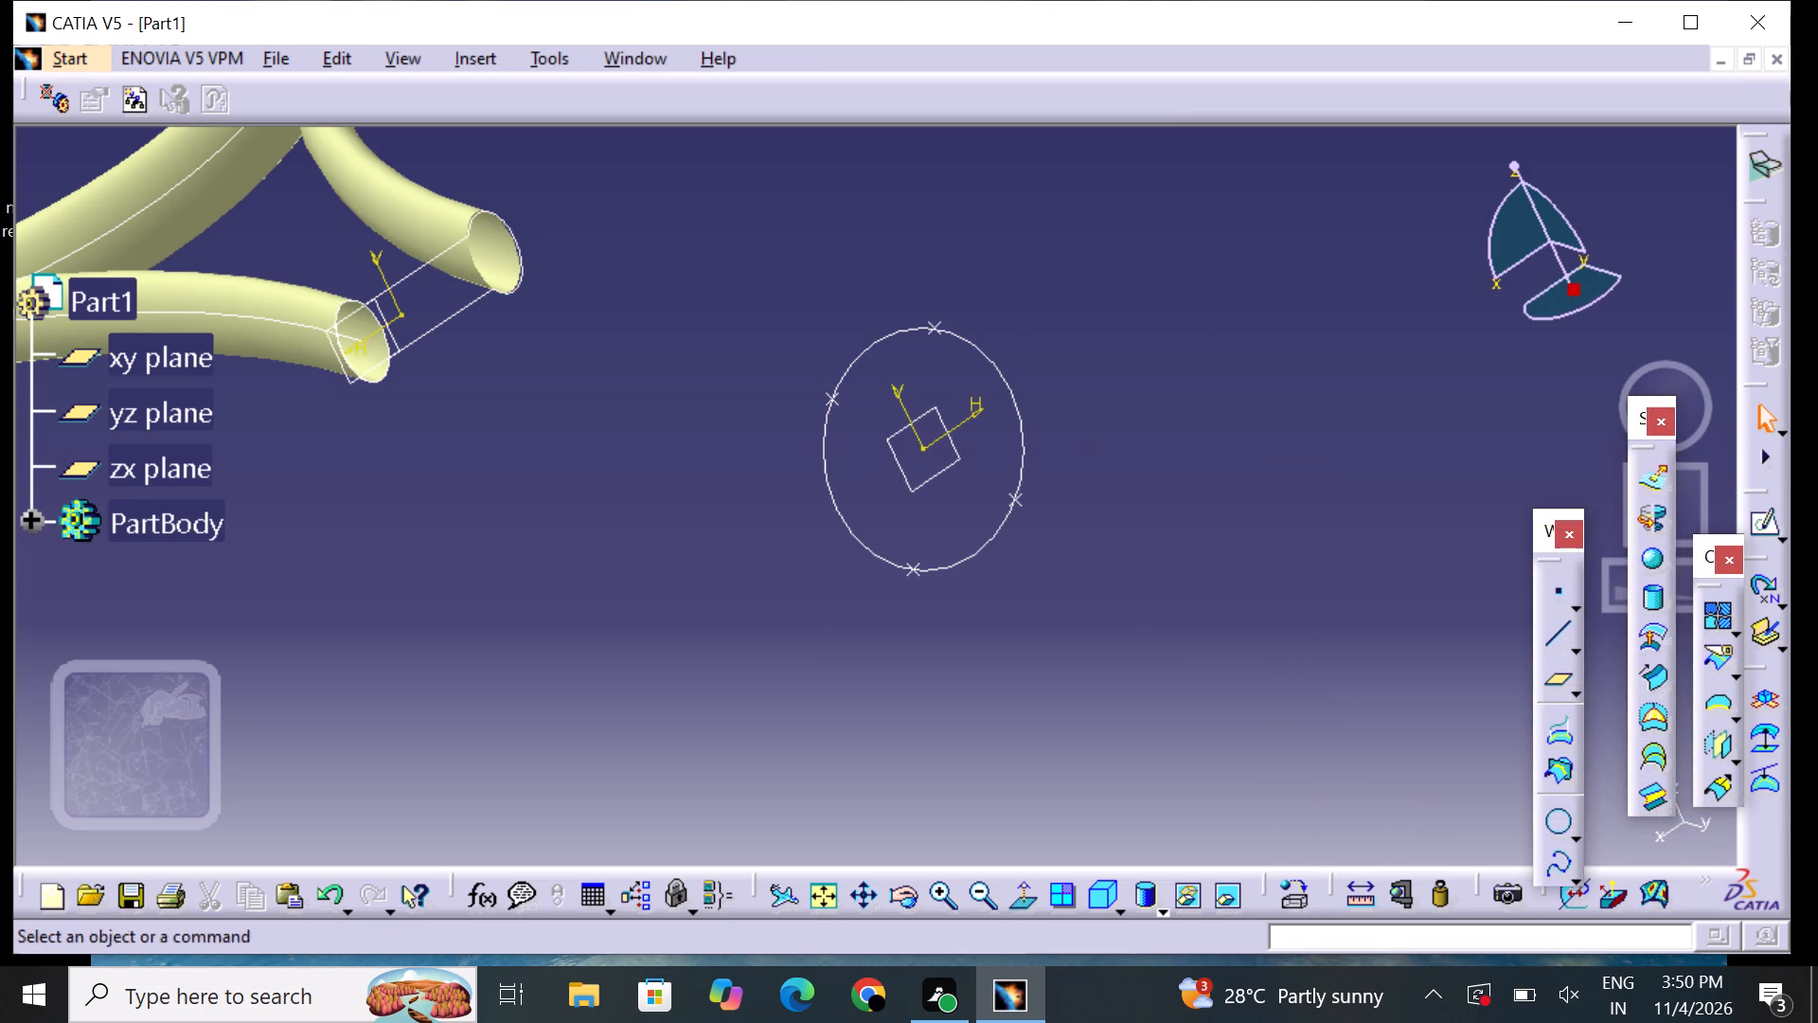
Start a new multi-sections surface with Sketch.5 and the Sketch.6 ellipse, placing the ellipse's closing point on its vertex facing the Sketch.5 closing point.
{"action": "left_click", "coordinate": [1650, 749]}
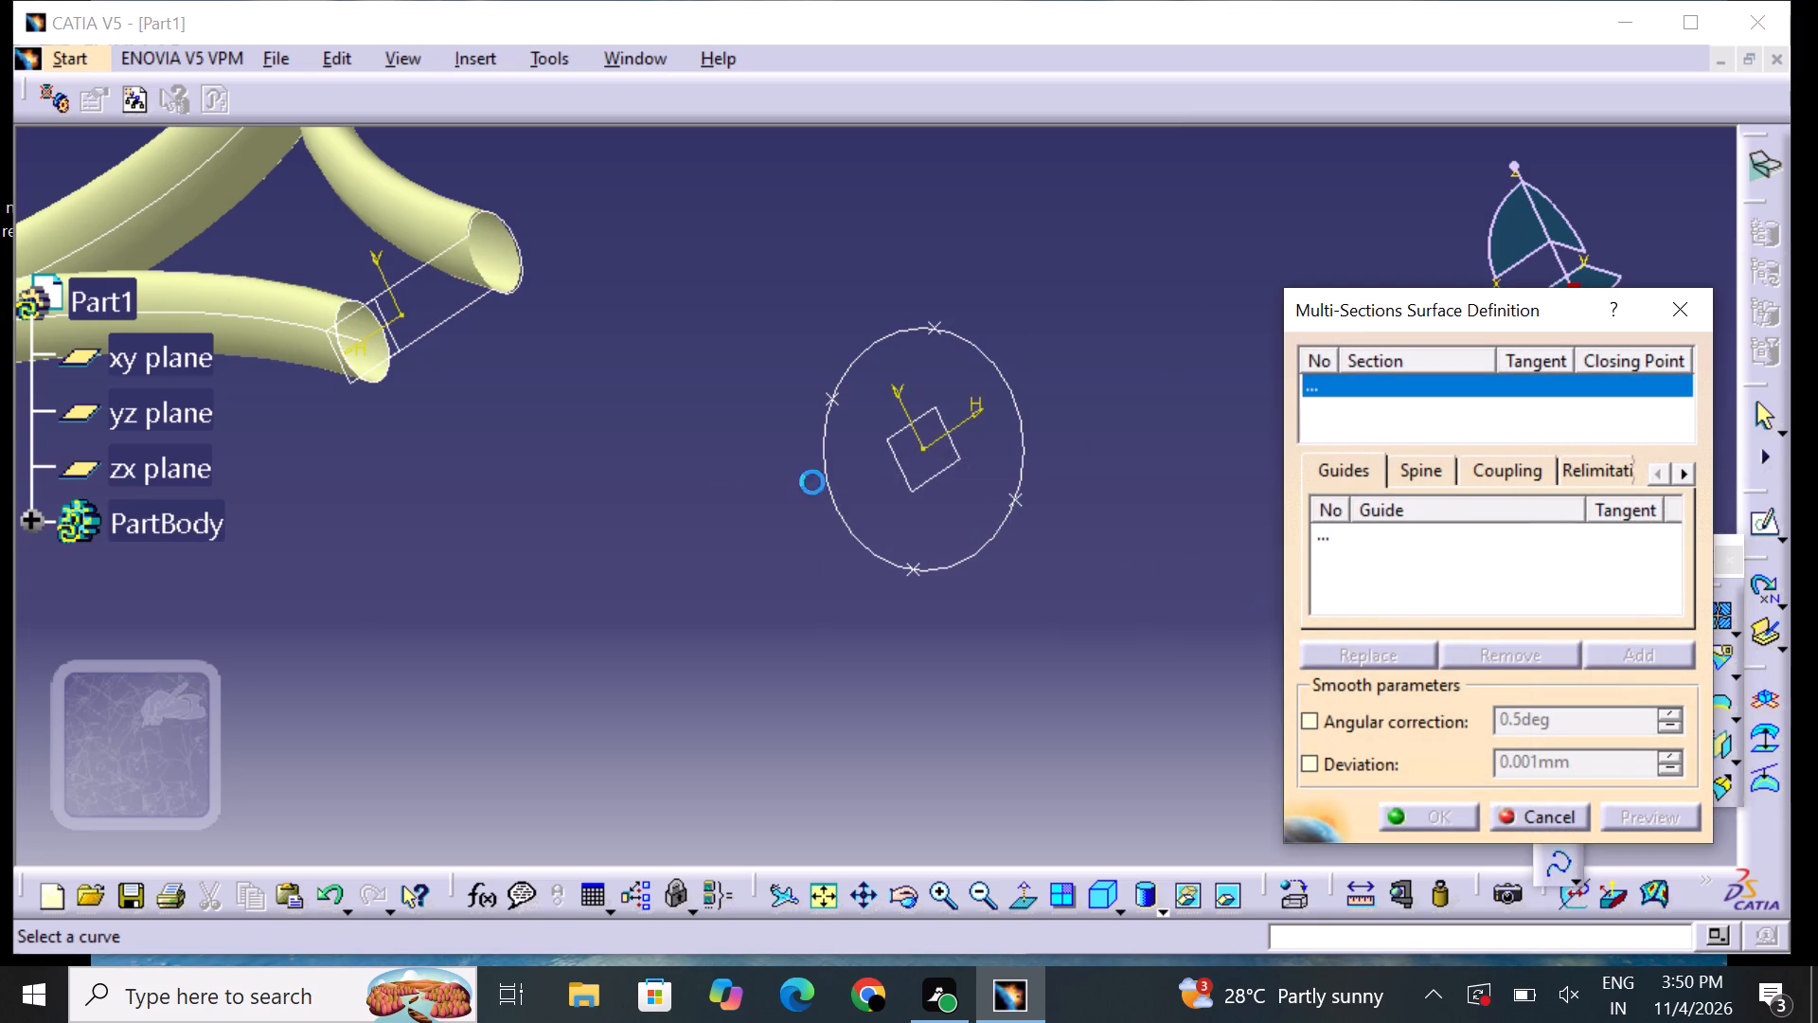
{"action": "left_click", "coordinate": [416, 270]}
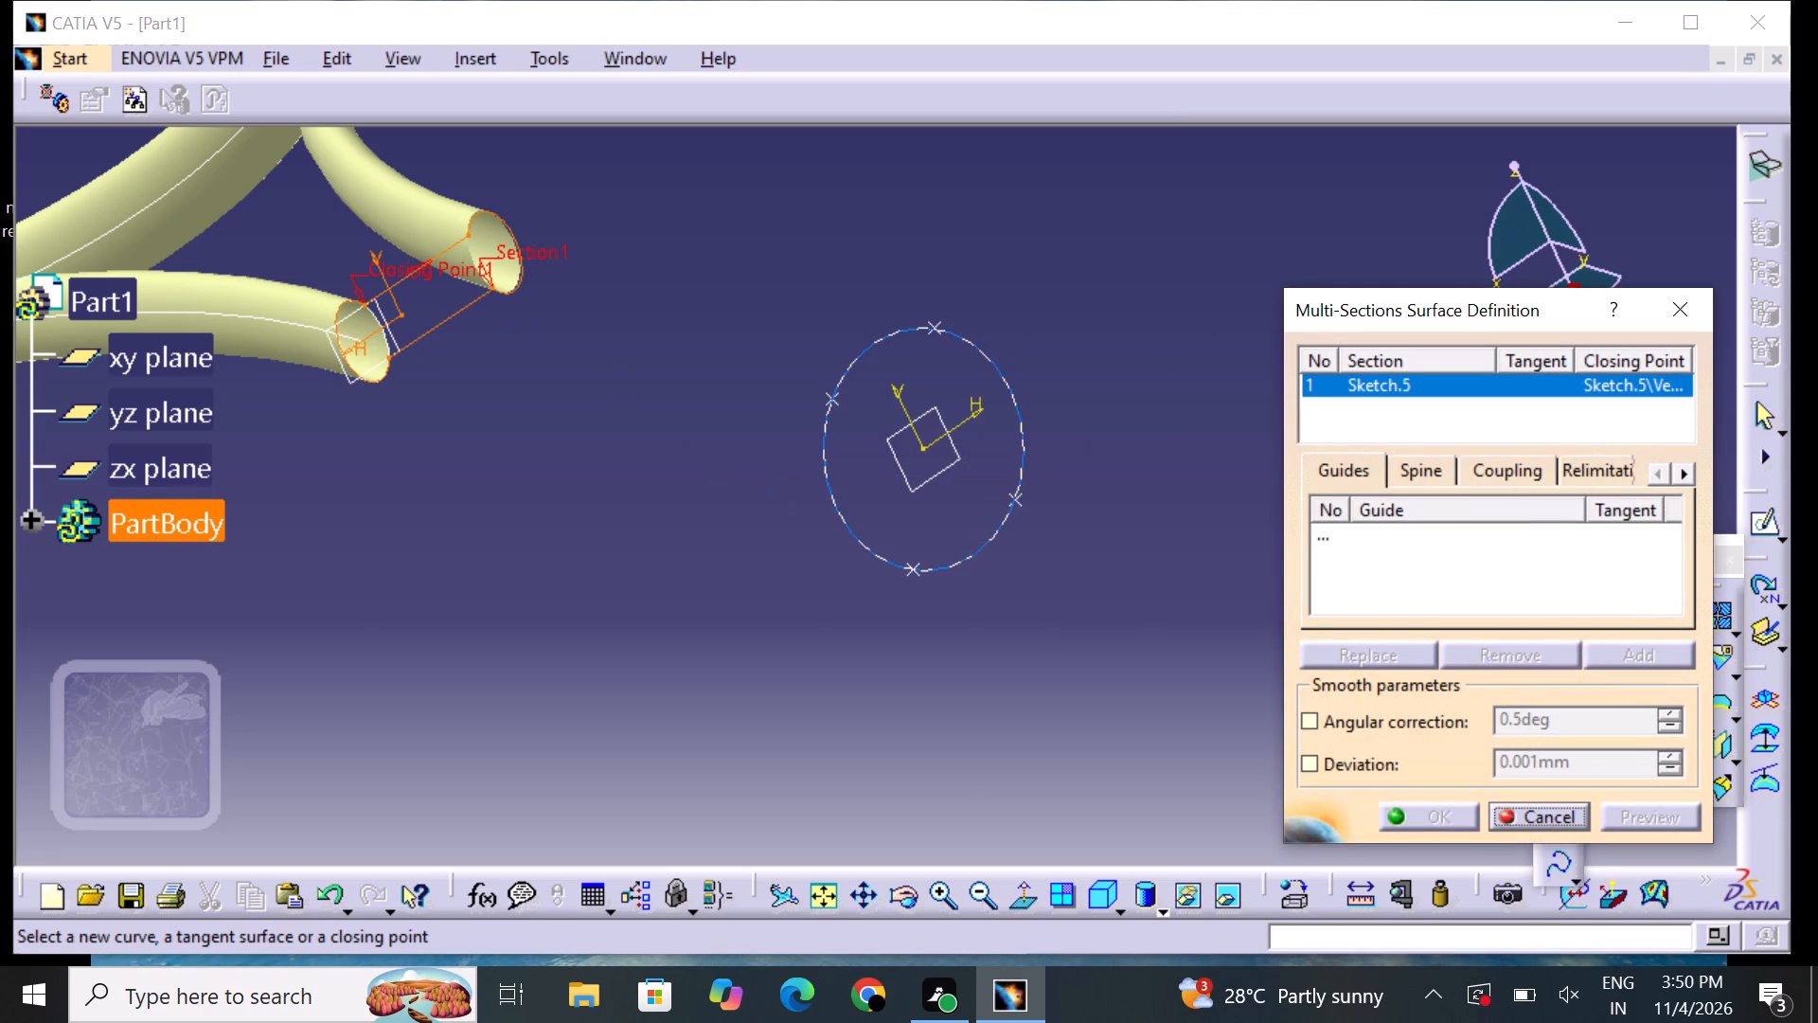
{"action": "left_click", "coordinate": [950, 563]}
{"action": "left_click", "coordinate": [1610, 355]}
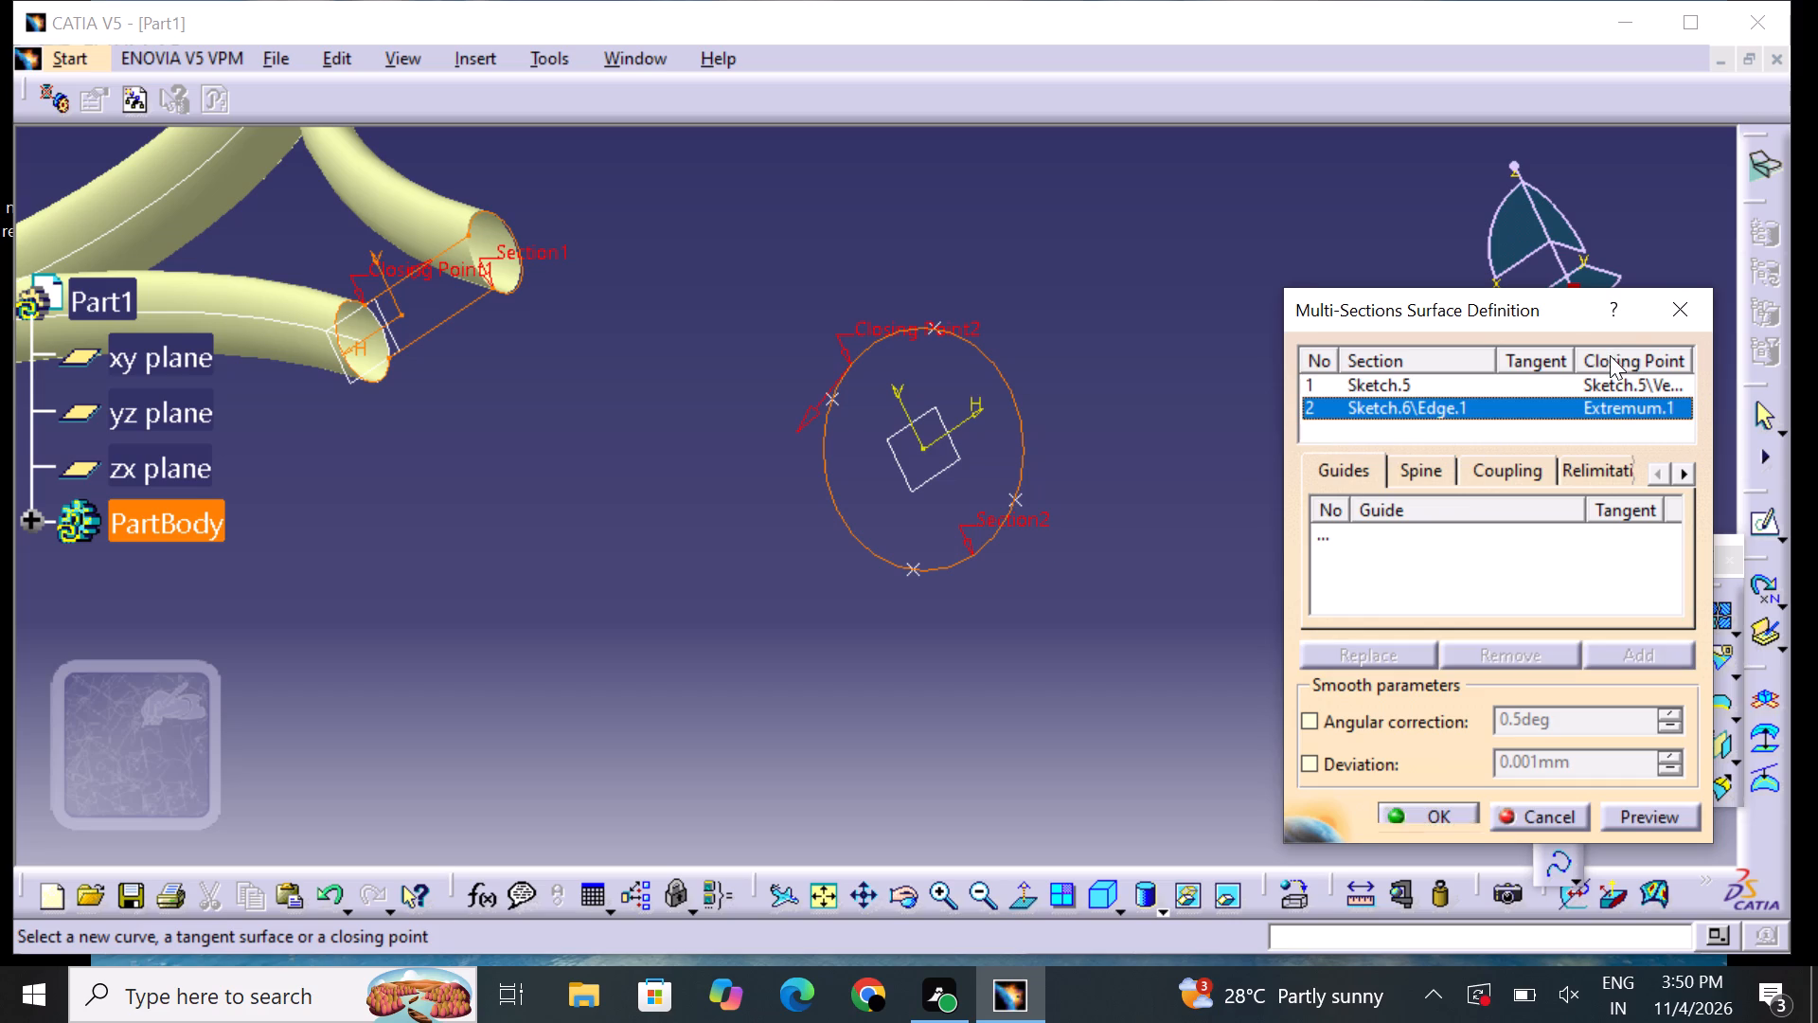
{"action": "left_click", "coordinate": [828, 401]}
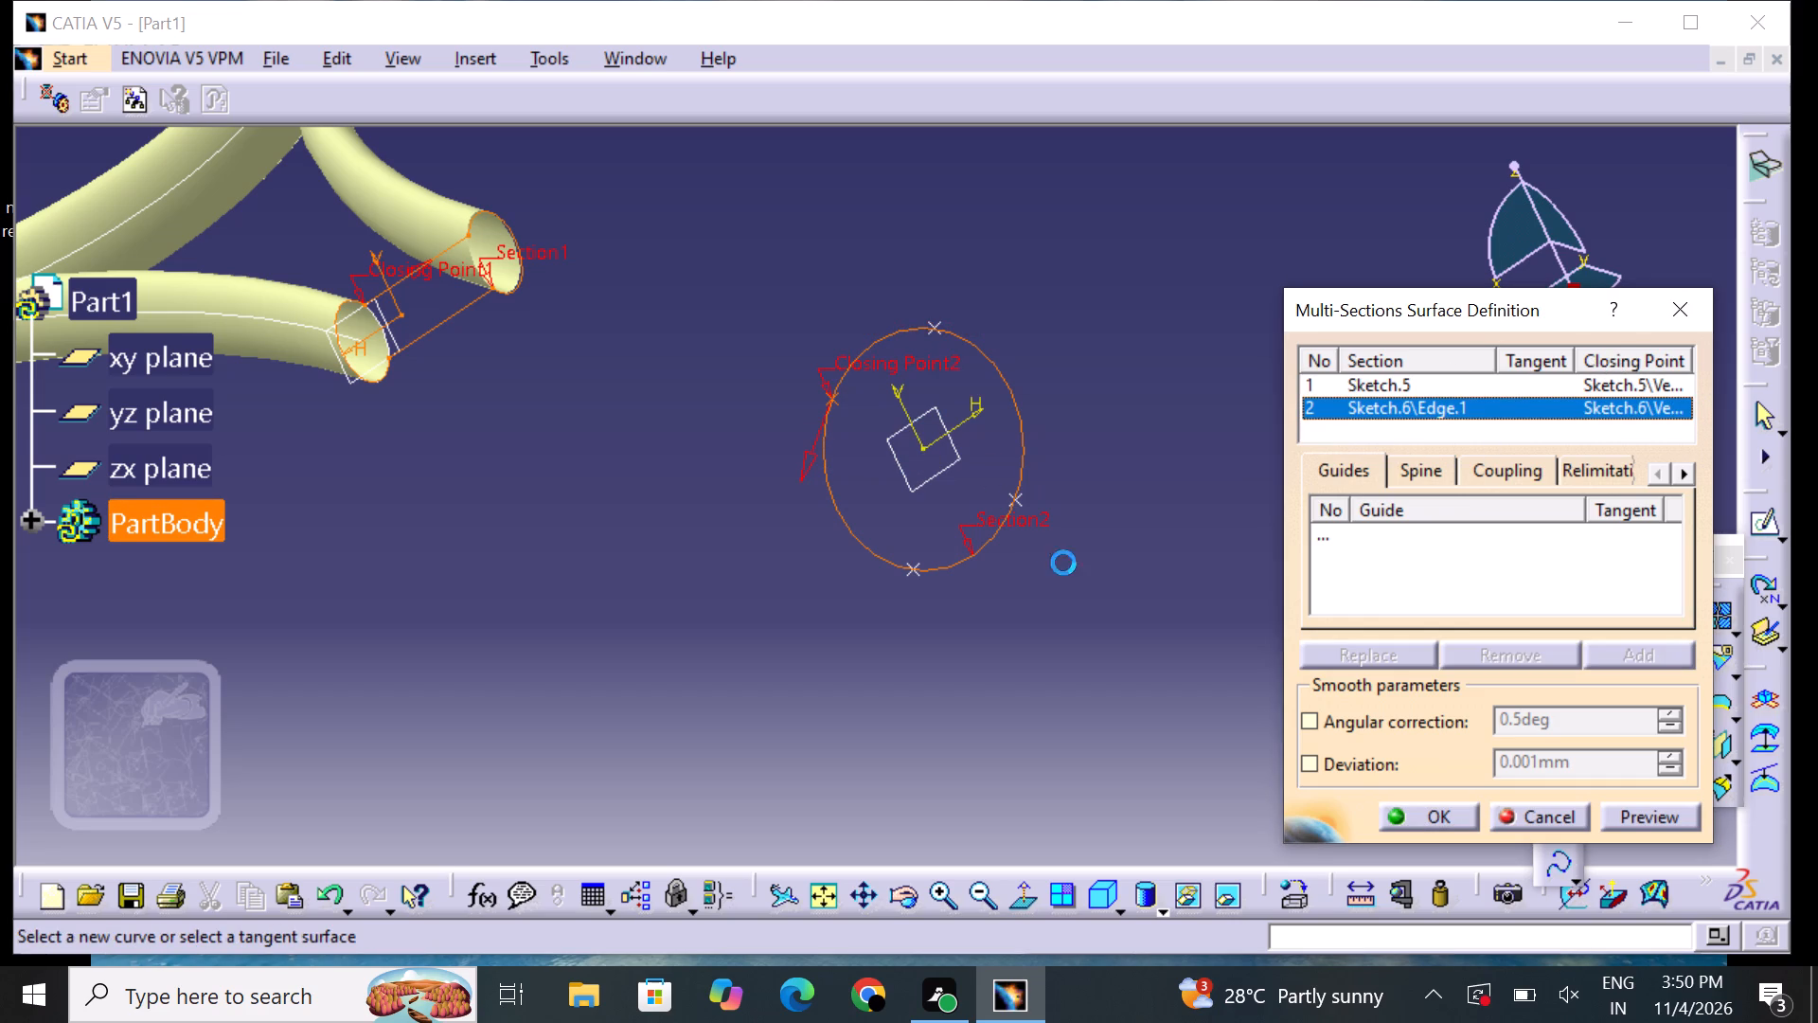
Couple the four Sketch.5 vertices one by one to their matching Sketch.6 ellipse vertices, closing points last, and create the multi-sections surface.
{"action": "left_click", "coordinate": [1488, 472]}
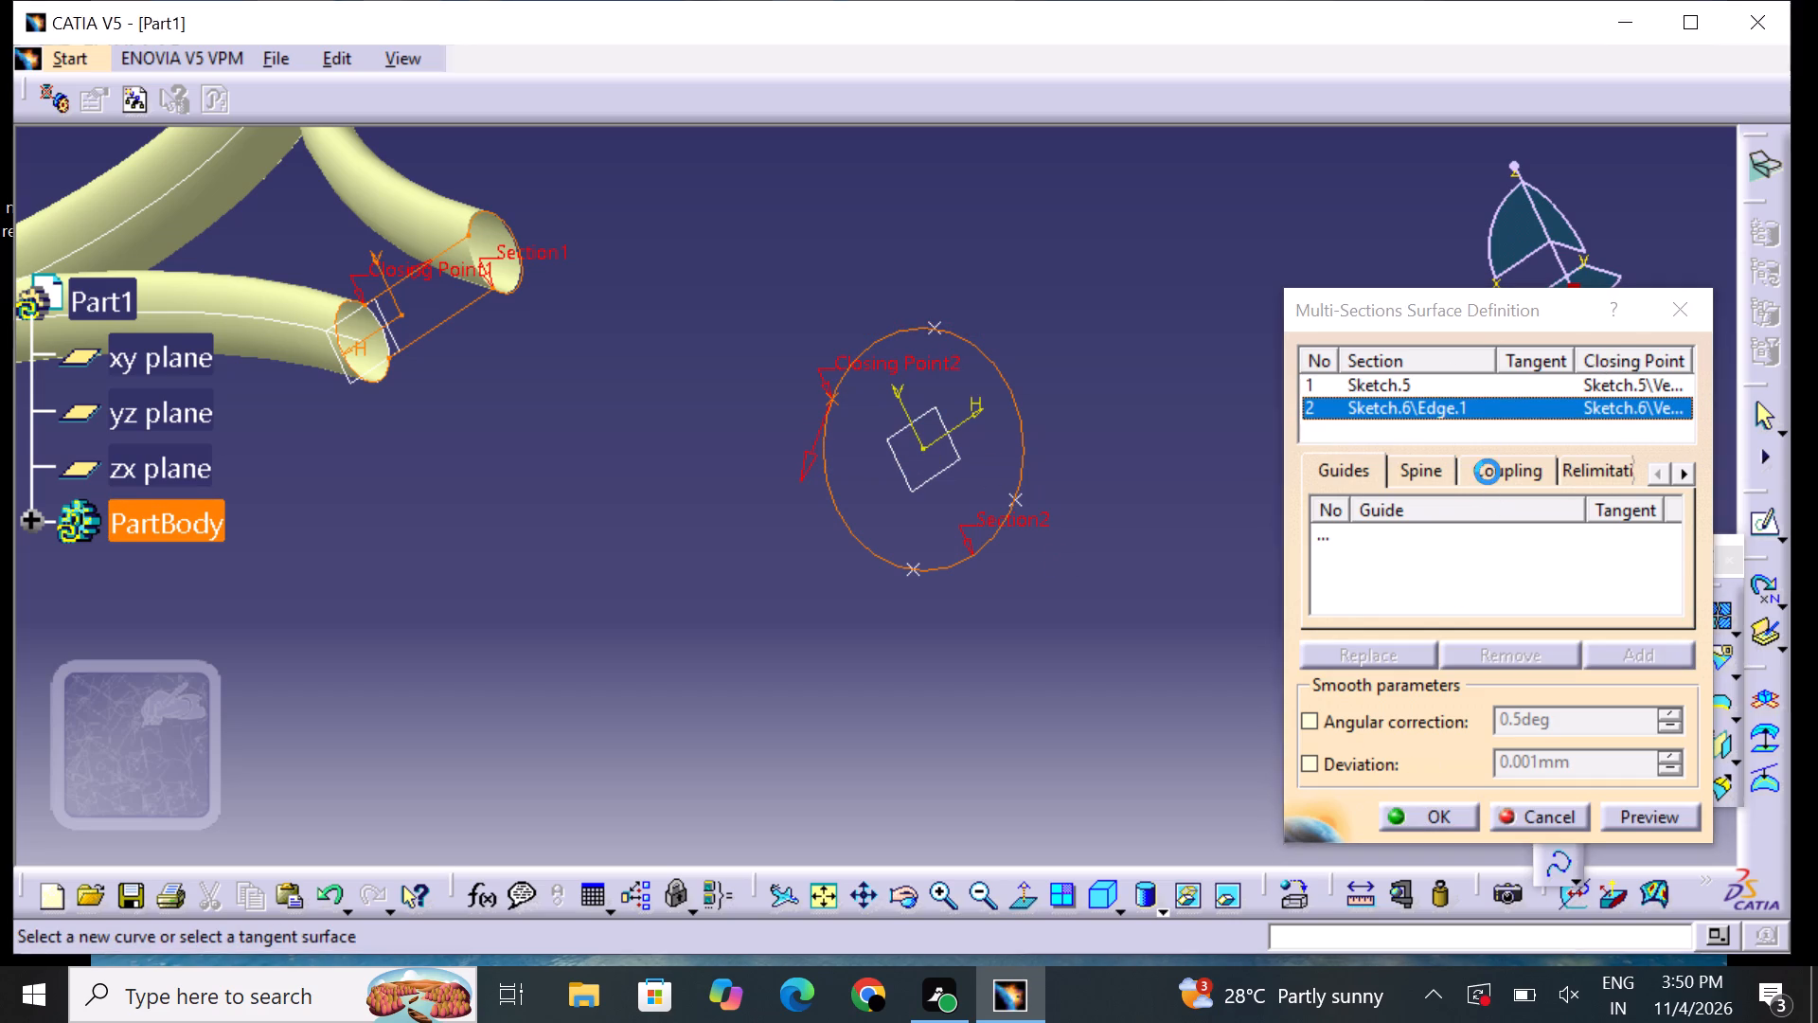
{"action": "left_click", "coordinate": [468, 238]}
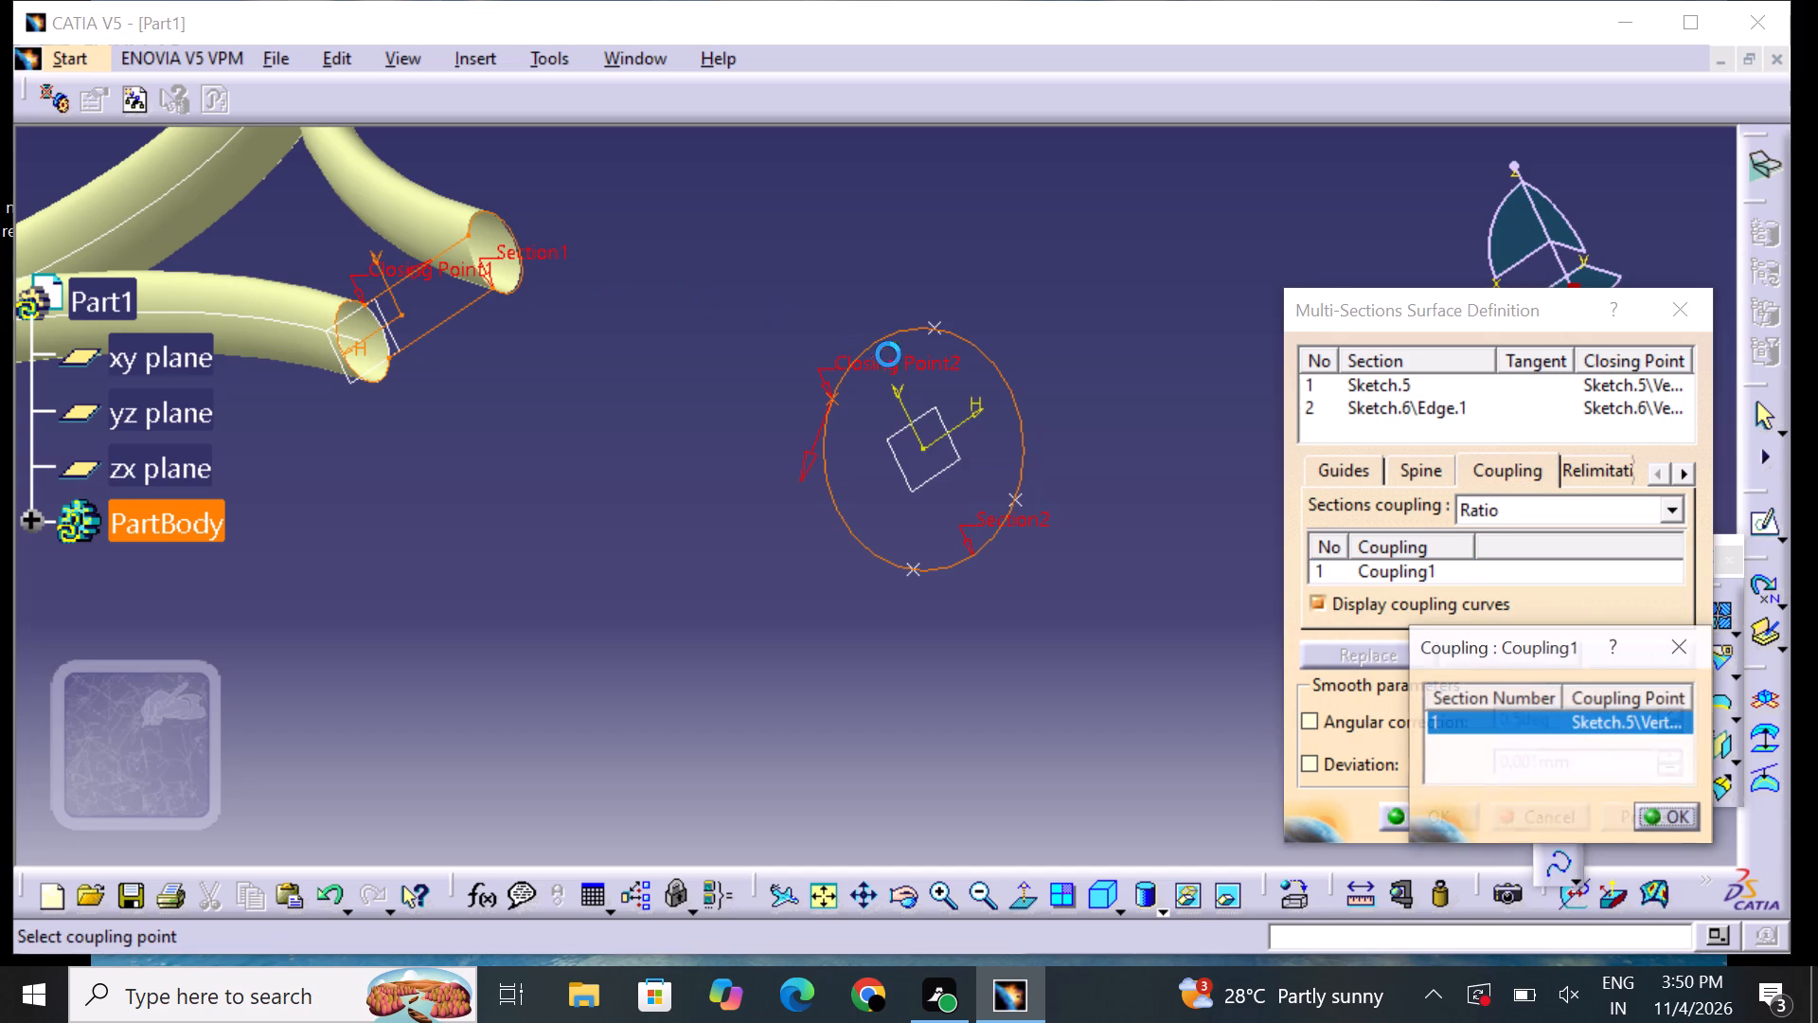
{"action": "left_click", "coordinate": [934, 328]}
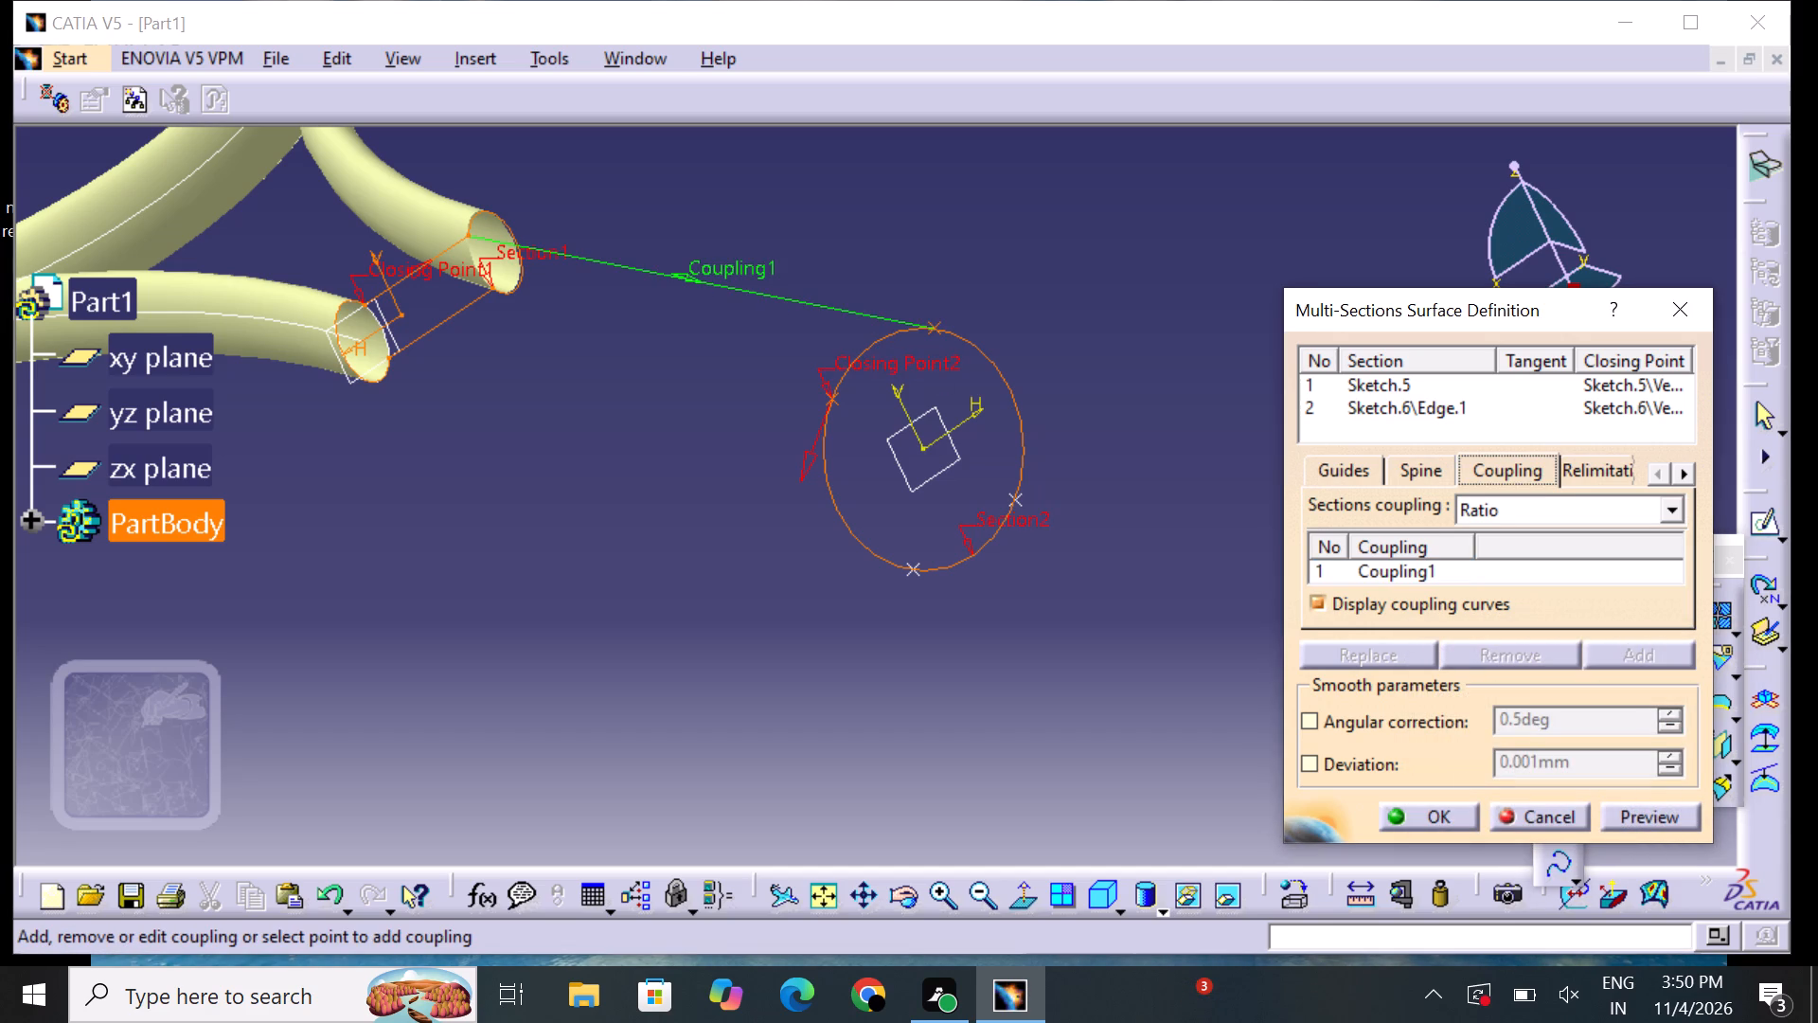
{"action": "left_click", "coordinate": [492, 286]}
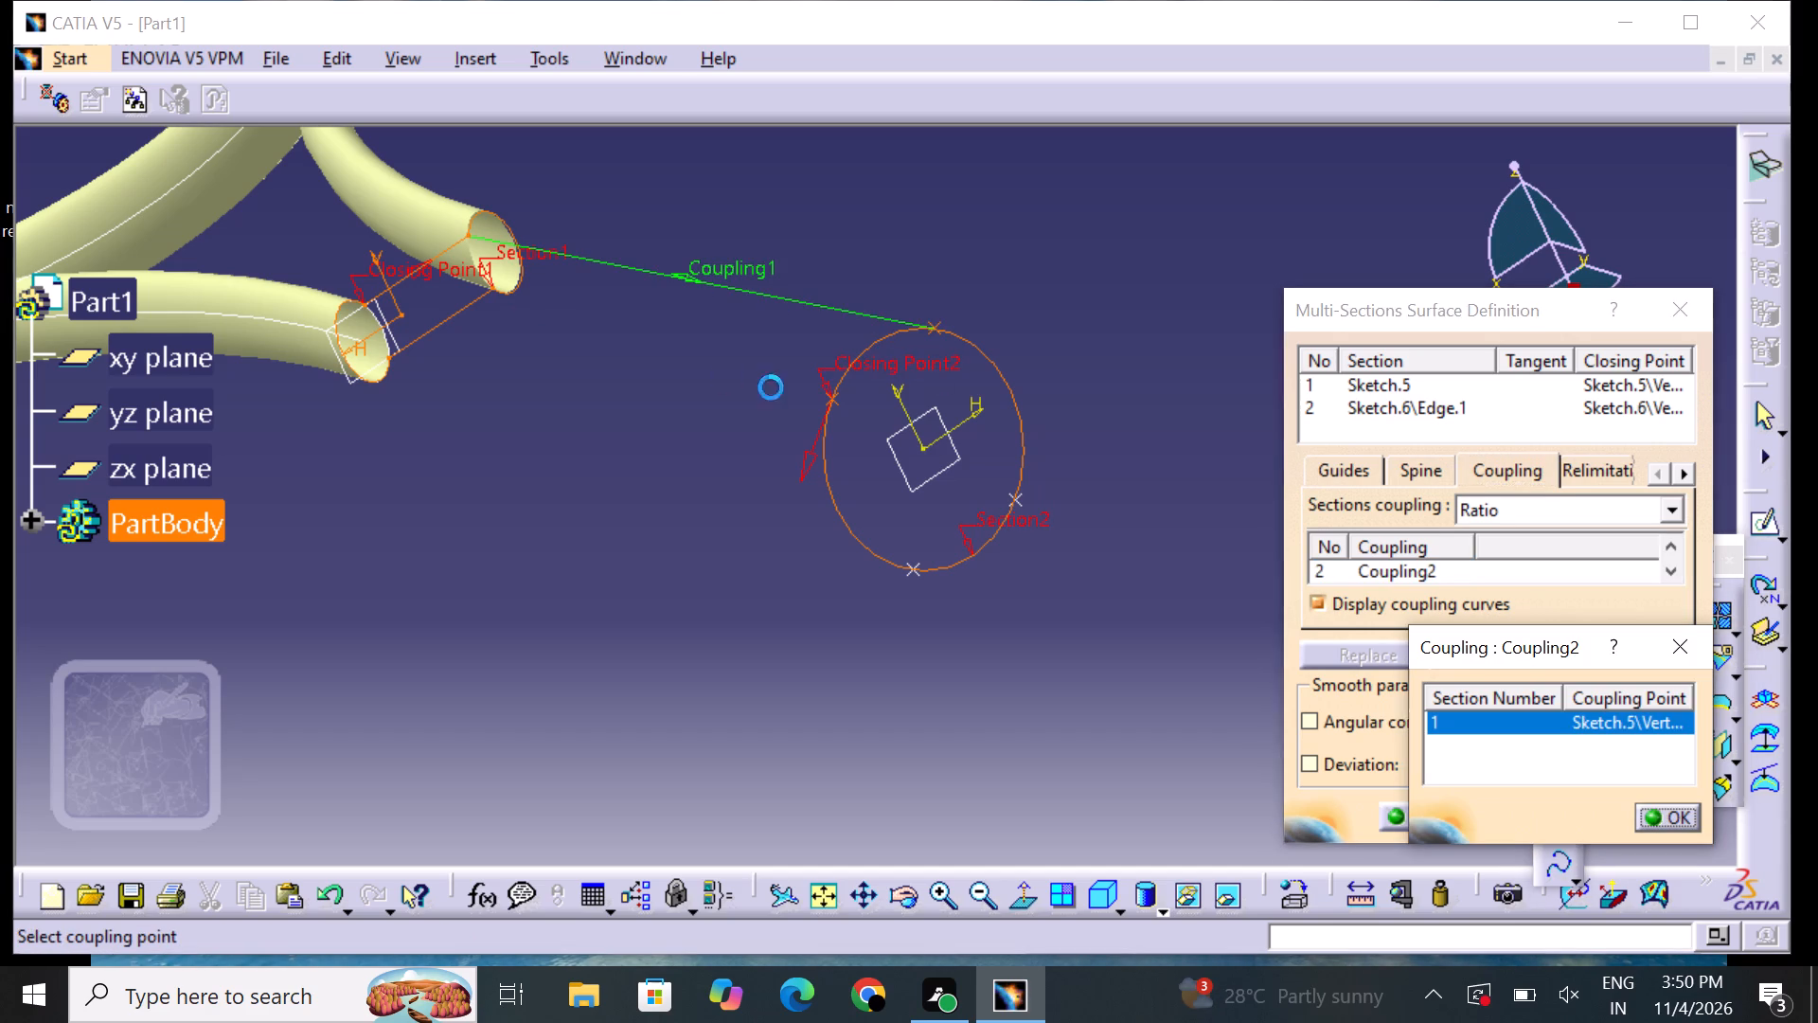
{"action": "left_click", "coordinate": [1011, 494]}
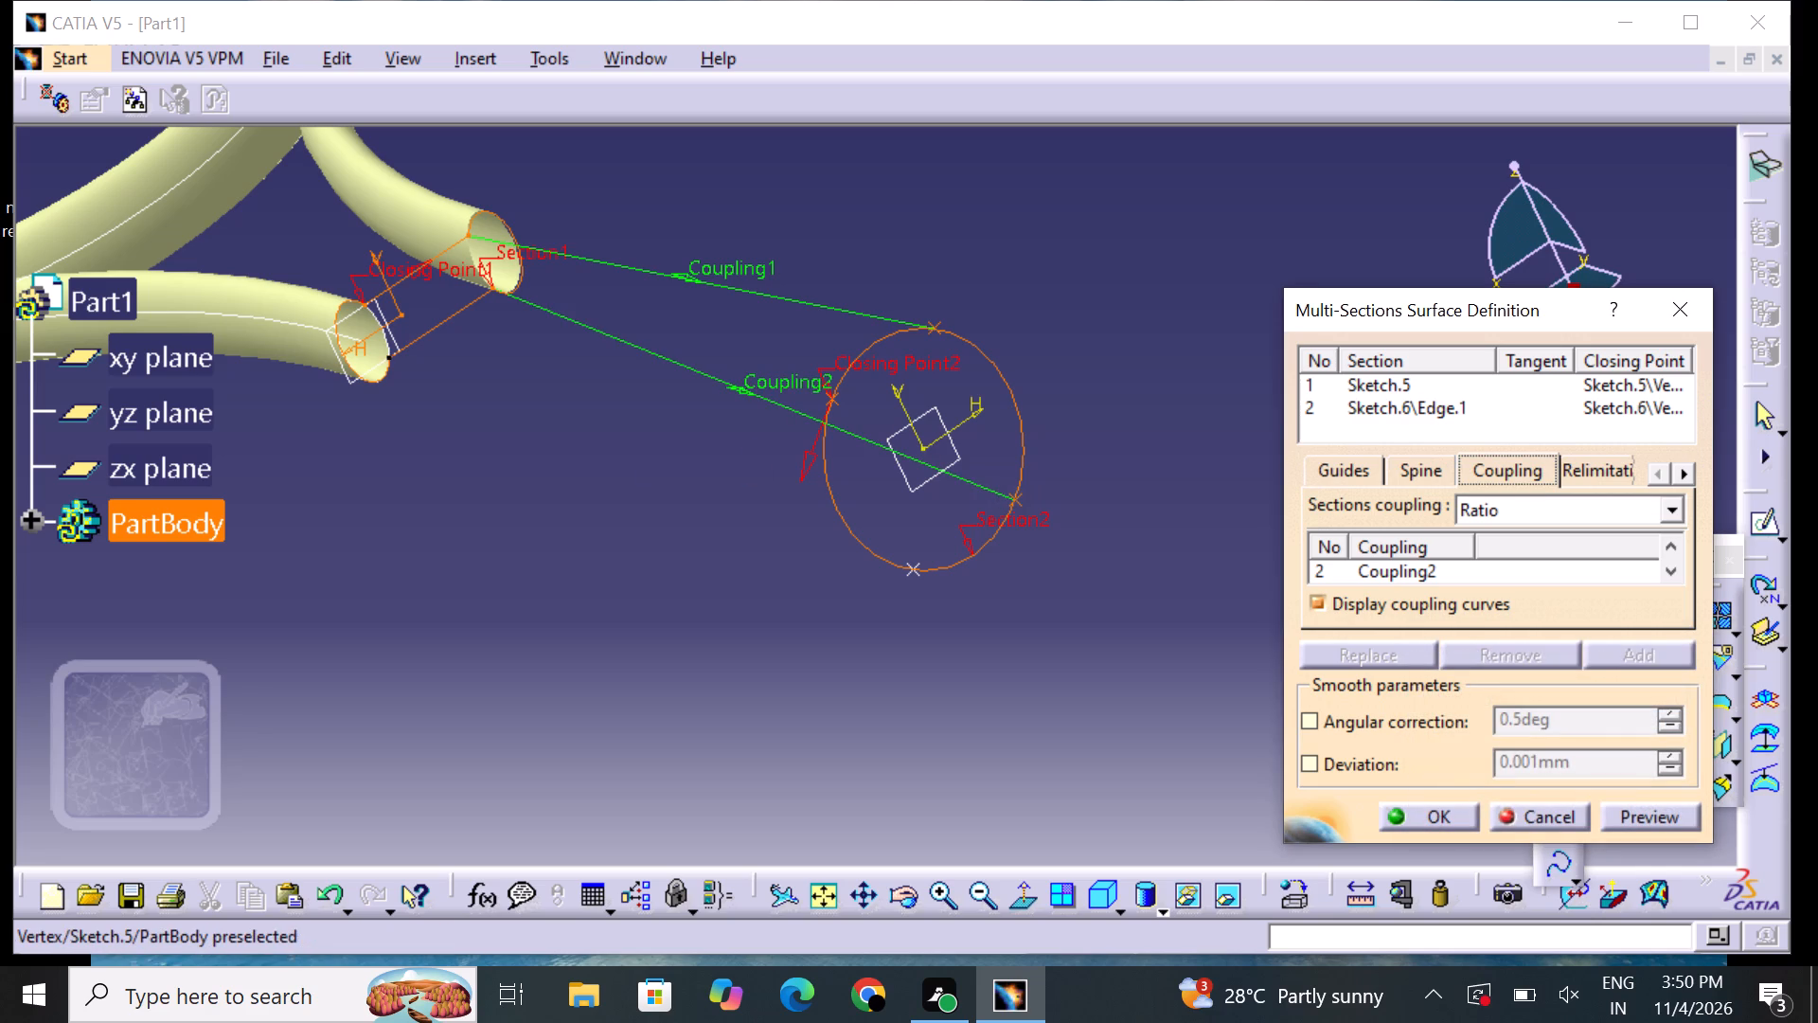
{"action": "left_click_drag", "start_coordinate": [387, 356], "coordinate": [401, 358]}
{"action": "left_click", "coordinate": [909, 565]}
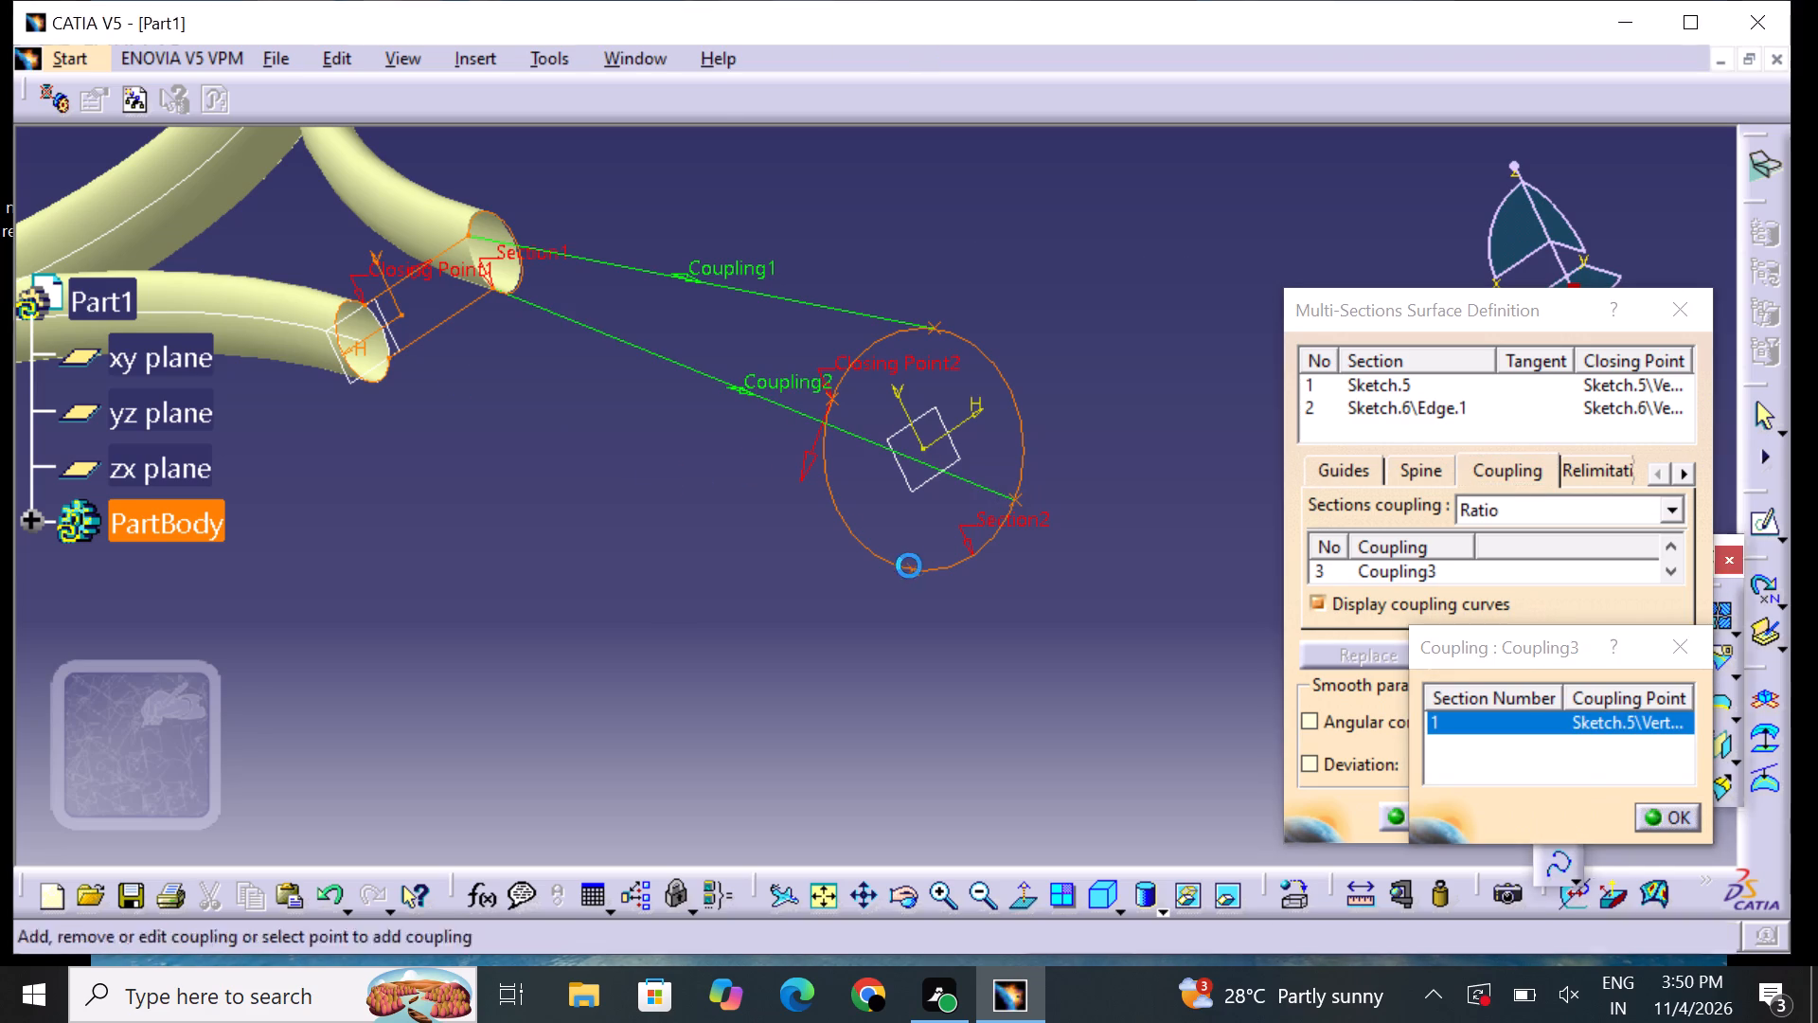
{"action": "left_click", "coordinate": [364, 302]}
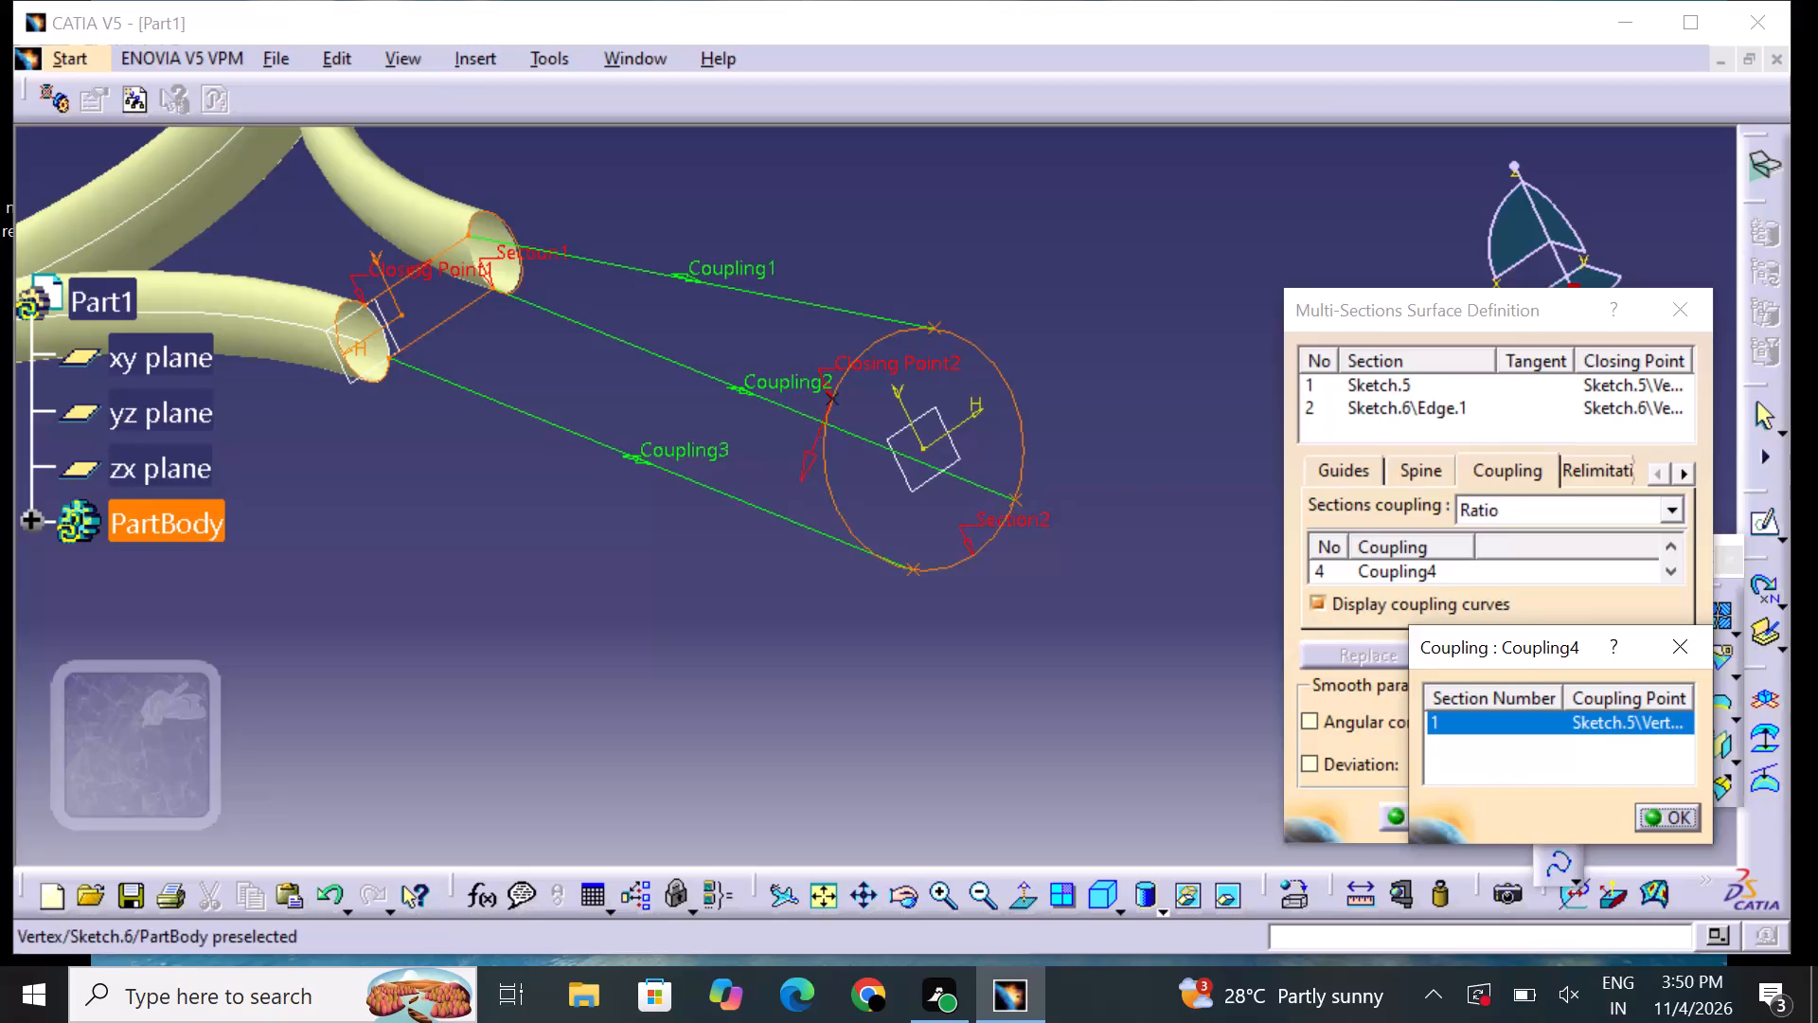
{"action": "left_click", "coordinate": [828, 400]}
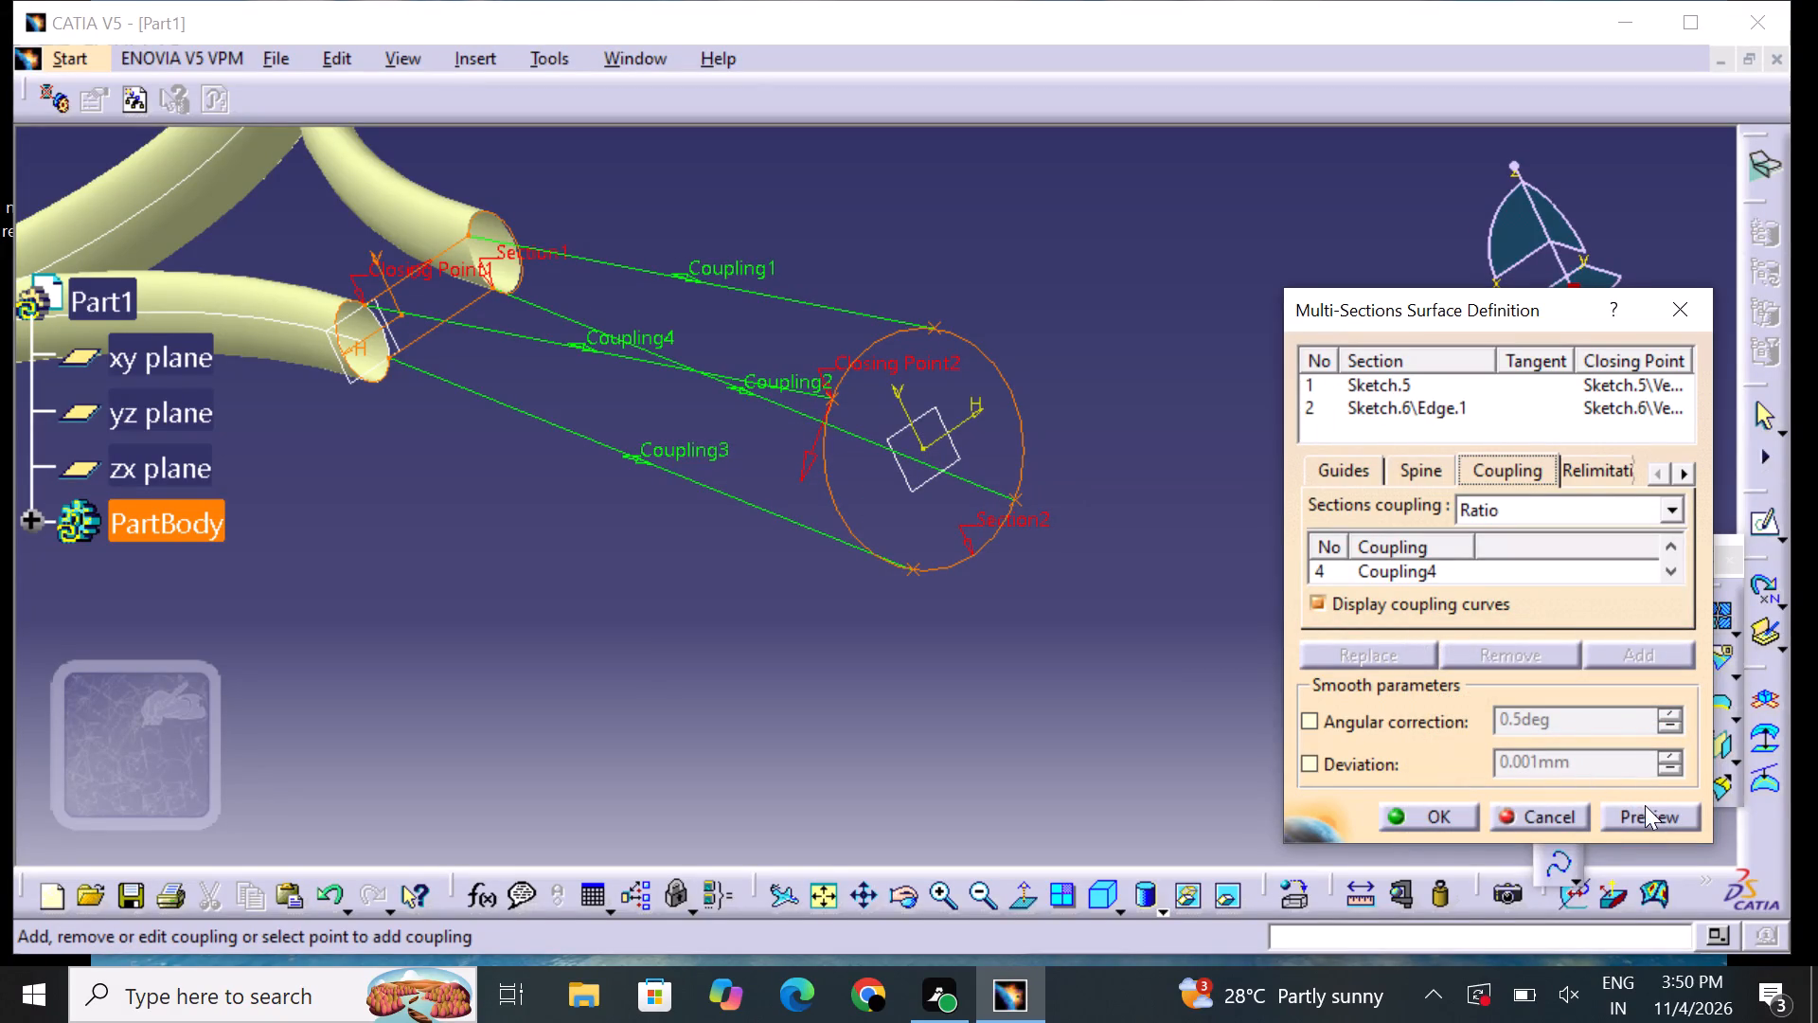
{"action": "left_click", "coordinate": [1645, 805]}
{"action": "left_click", "coordinate": [915, 692]}
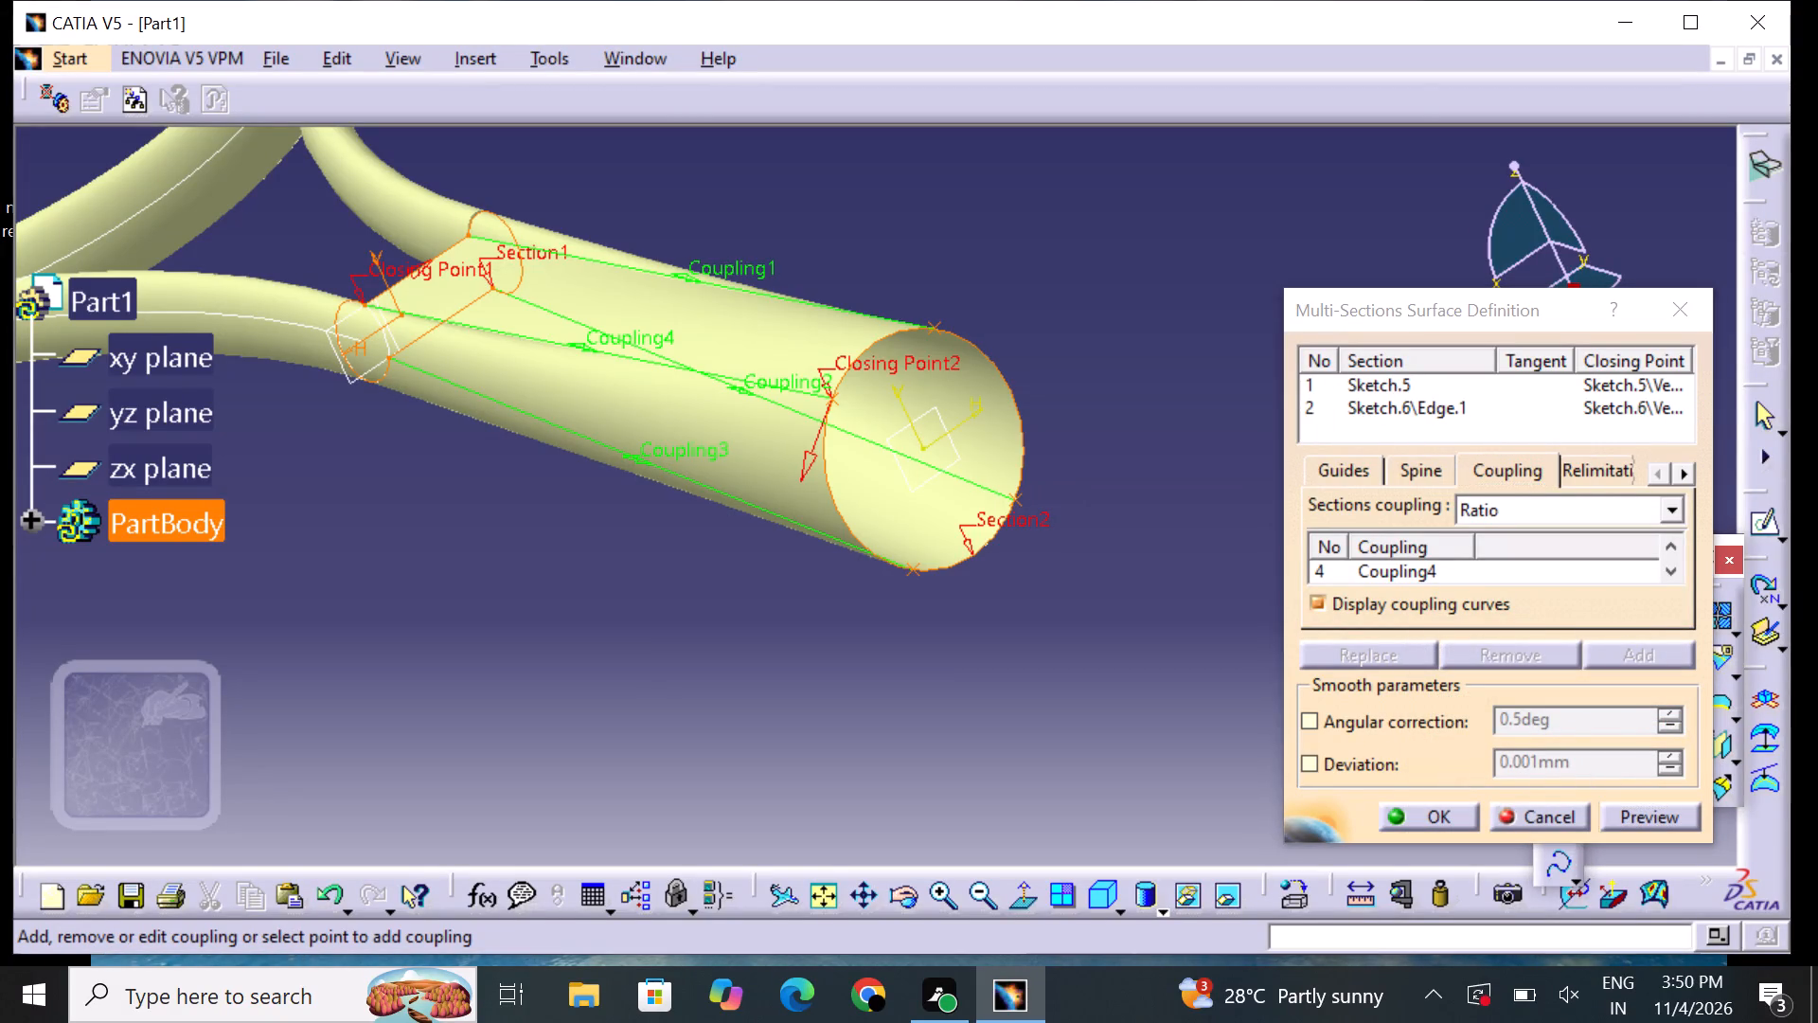
{"action": "left_click", "coordinate": [1451, 814]}
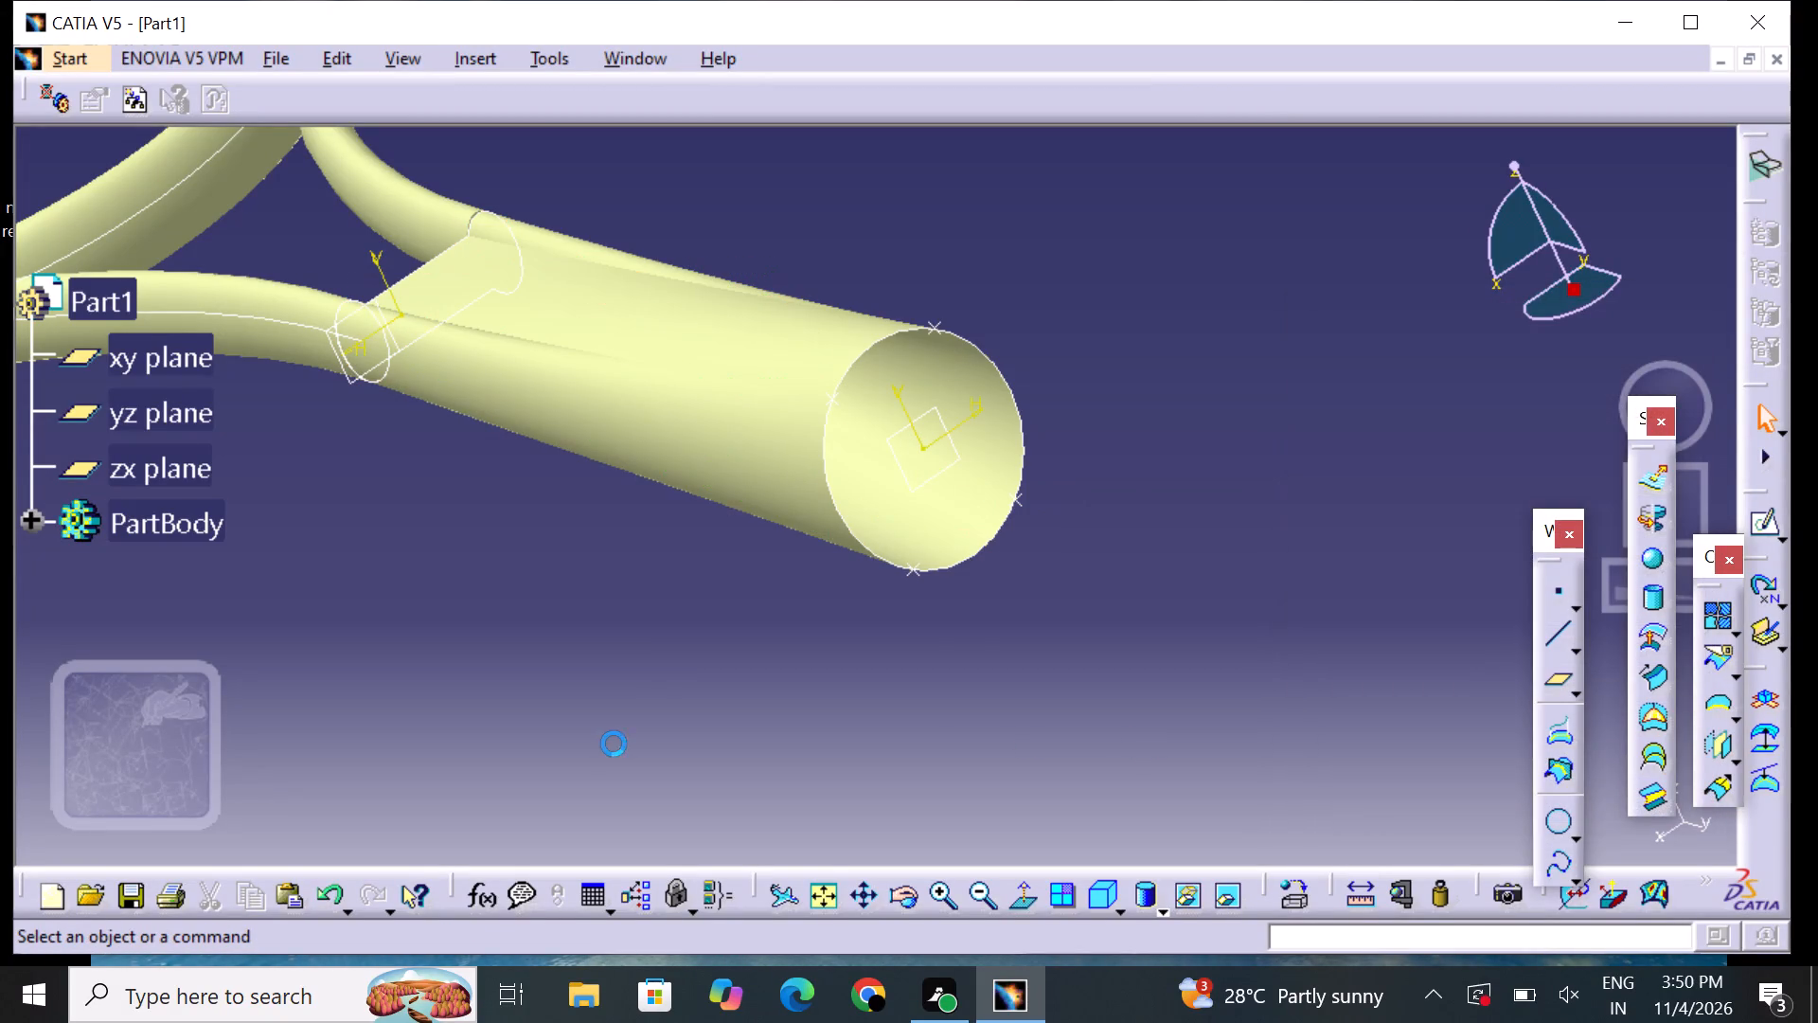
{"action": "left_click", "coordinate": [614, 744]}
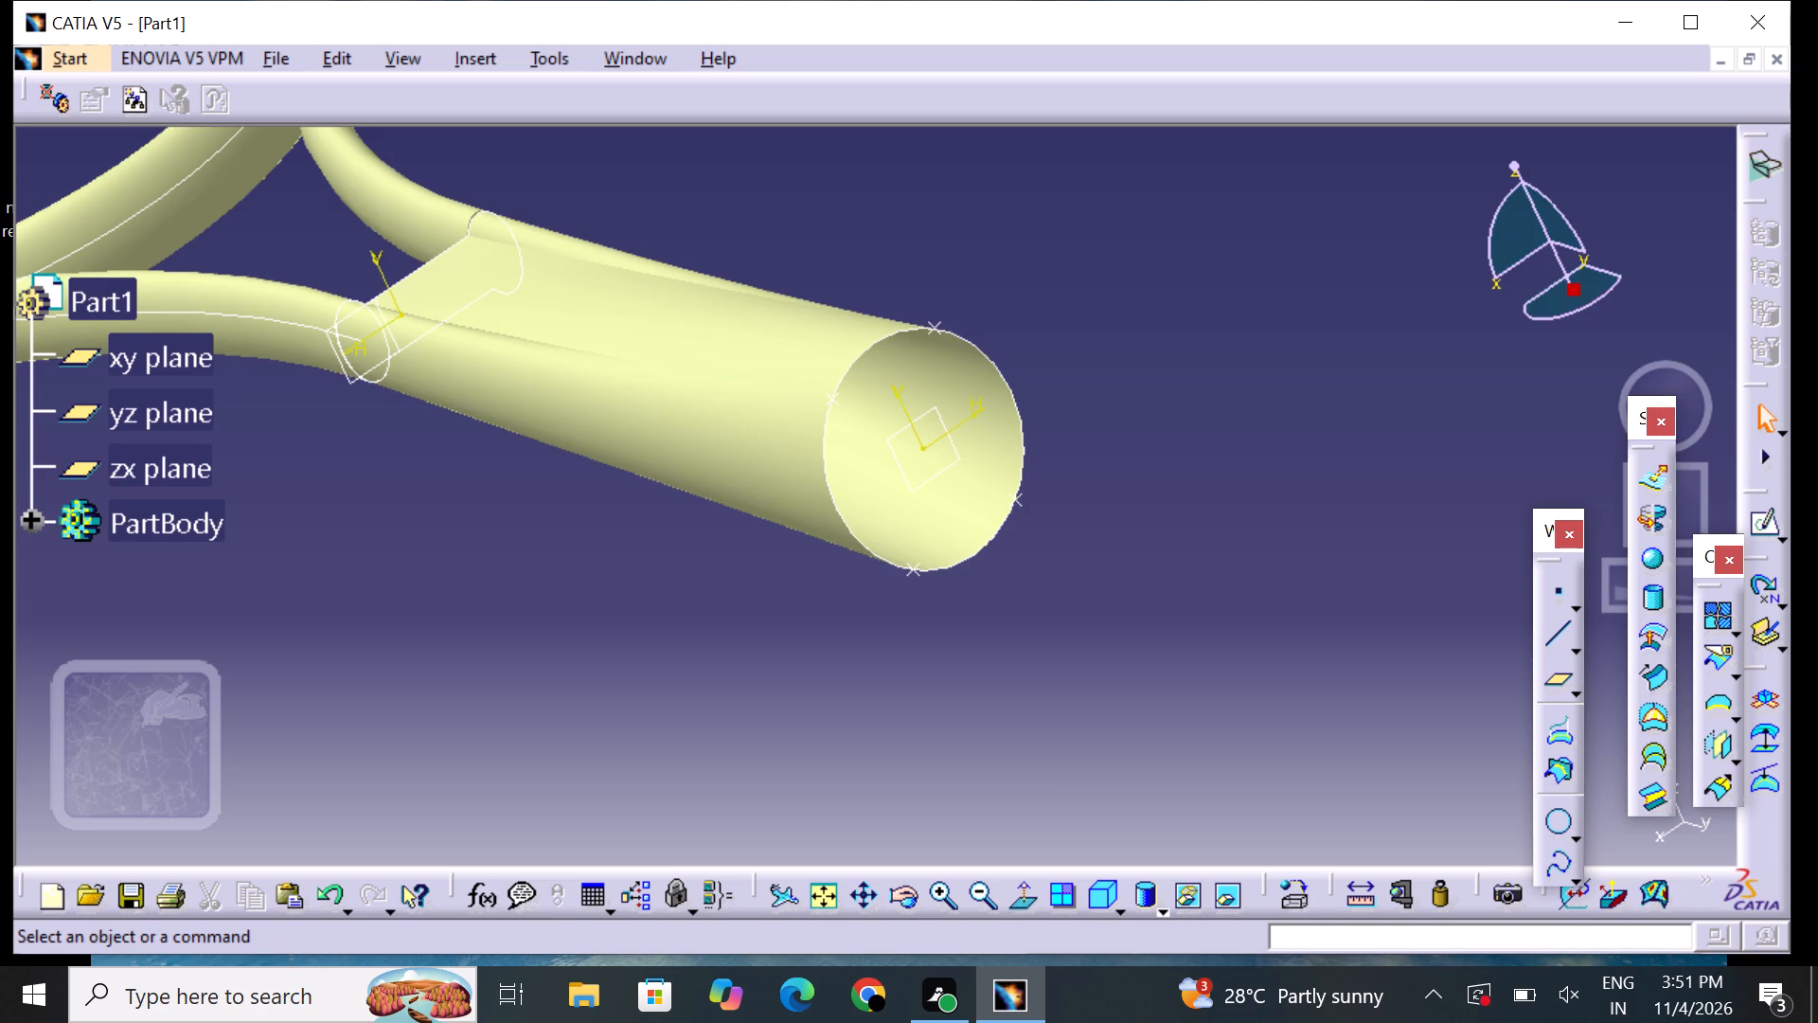
Examine the new handle surface, its junction with the two tube ends, and the overall racket shape from several angles.
{"action": "middle_click_drag", "start_coordinate": [515, 589], "coordinate": [542, 790]}
{"action": "right_click_drag", "start_coordinate": [515, 588], "coordinate": [540, 790]}
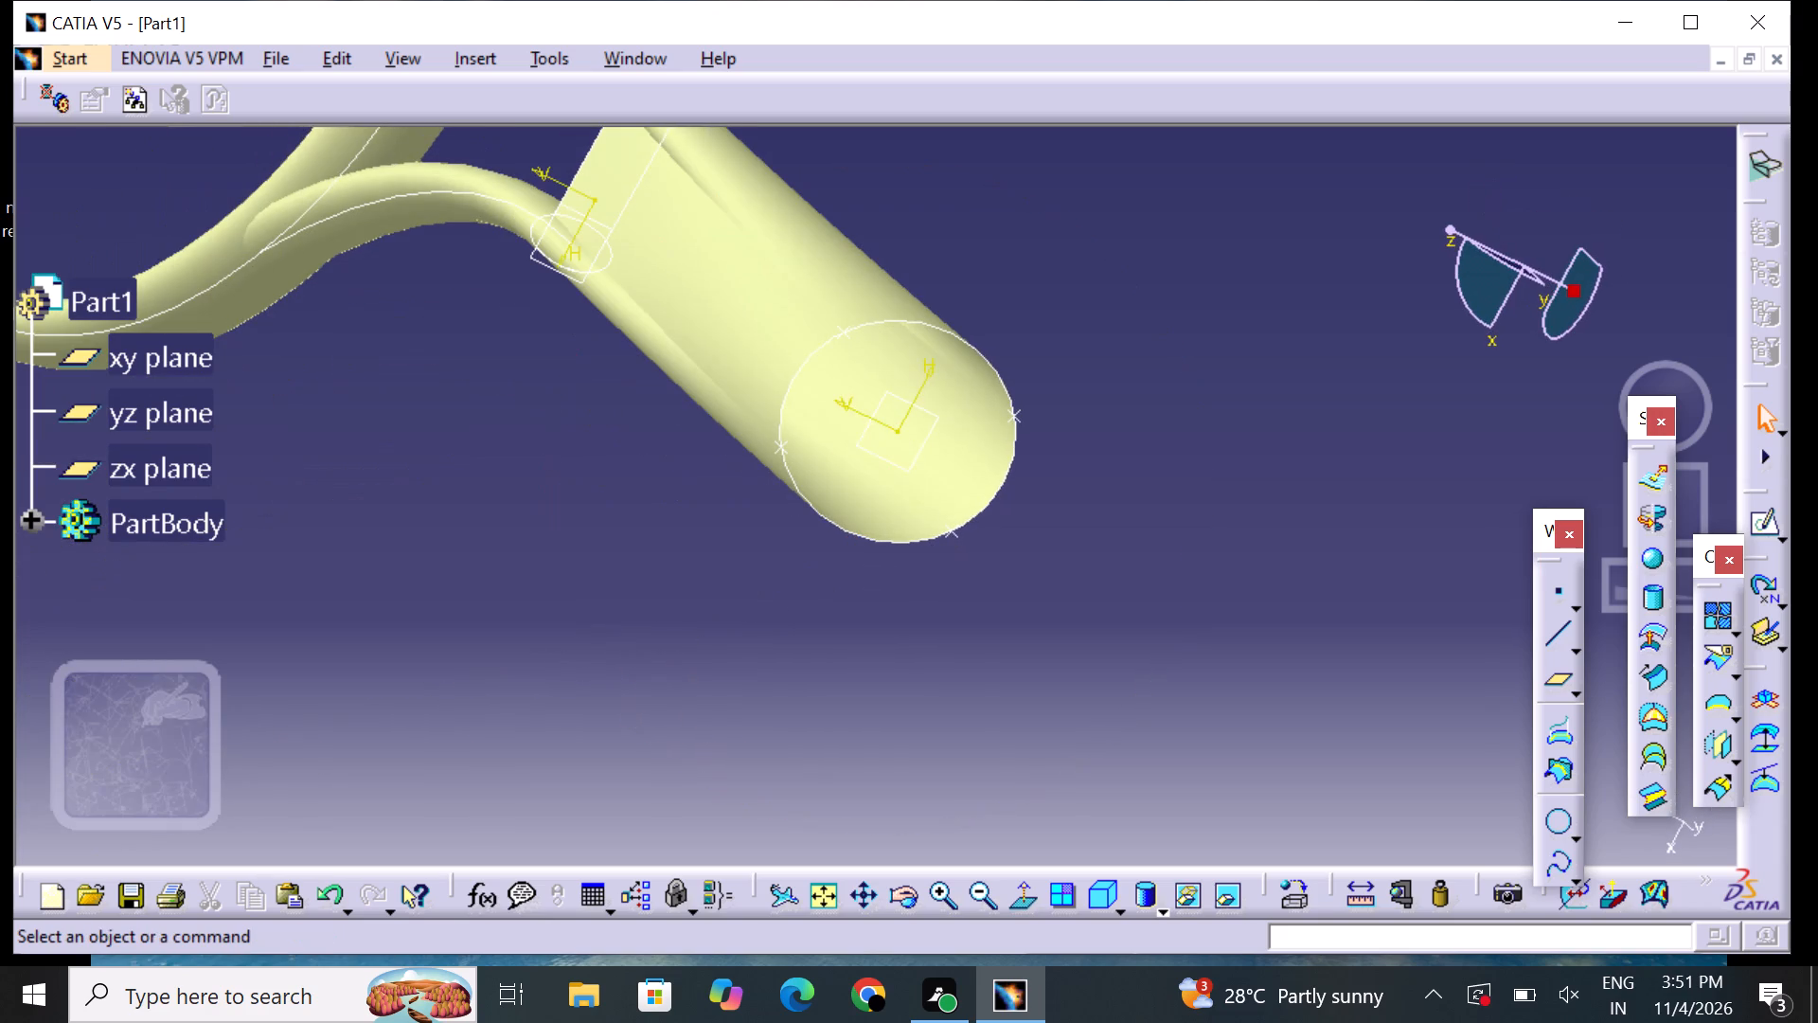
{"action": "right_click_drag", "start_coordinate": [540, 790], "coordinate": [577, 753]}
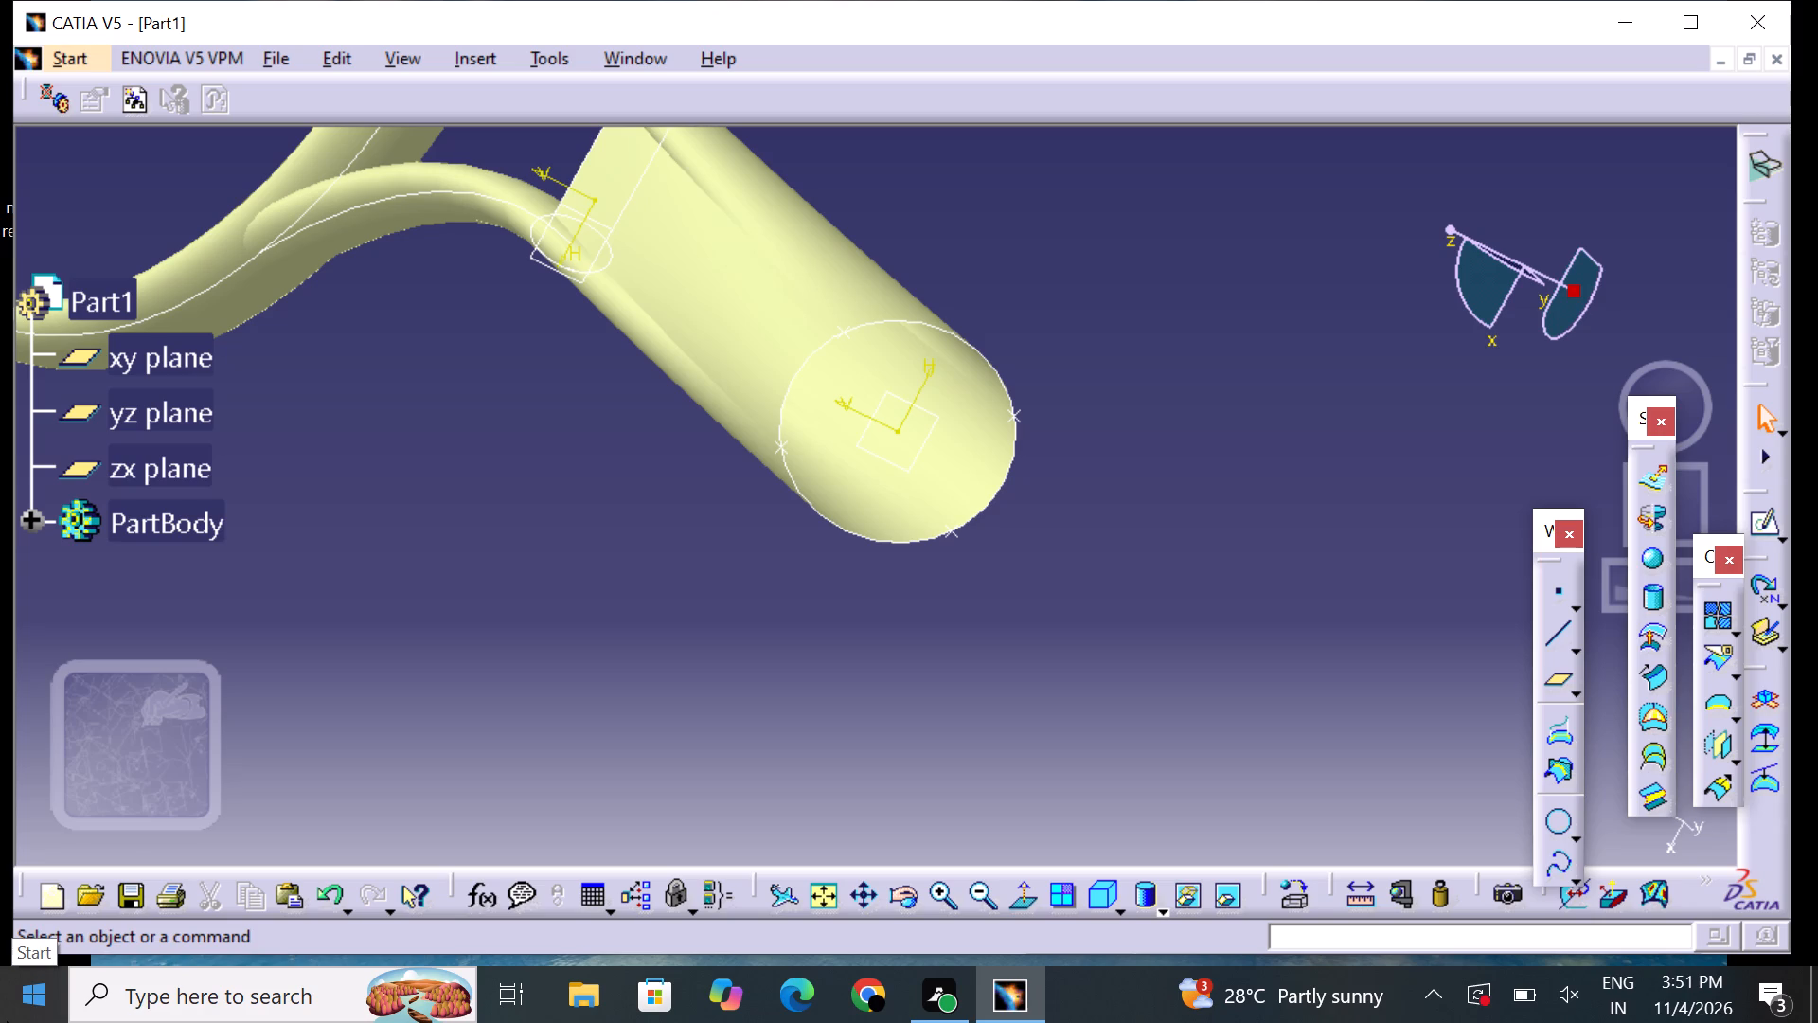
{"action": "left_click", "coordinate": [63, 142]}
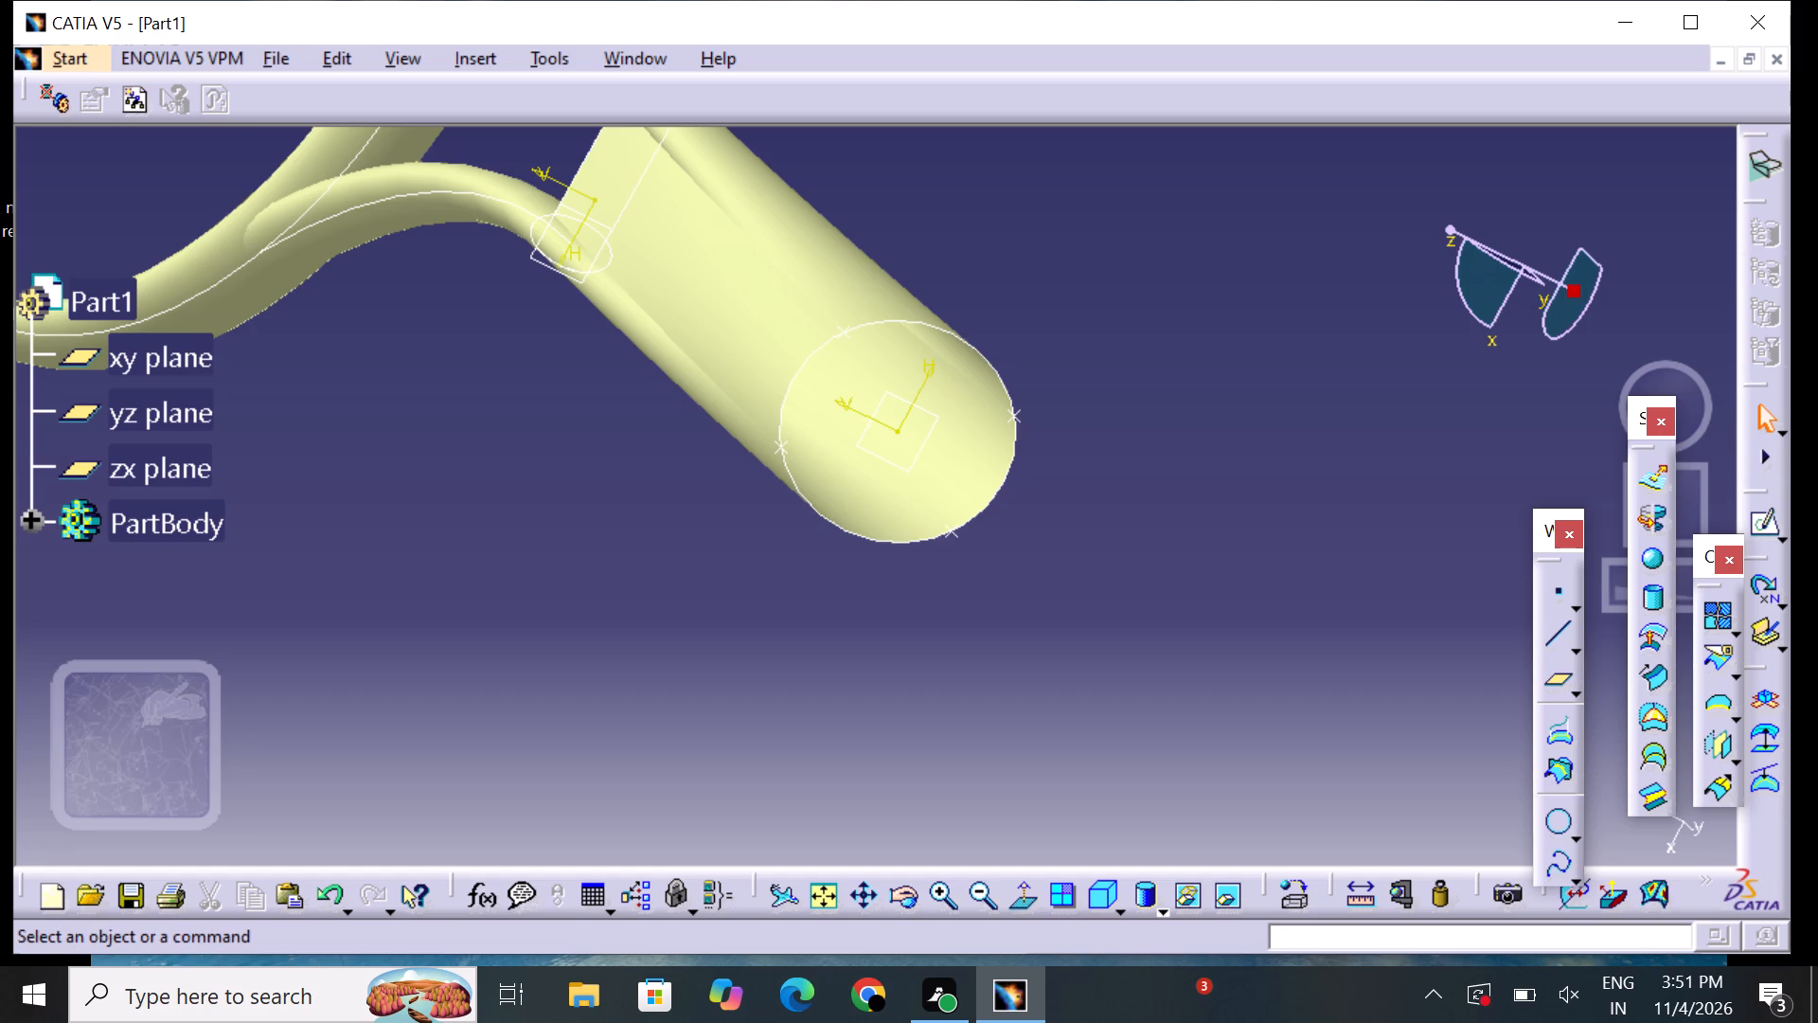
{"action": "middle_click_drag", "start_coordinate": [581, 422], "coordinate": [810, 575]}
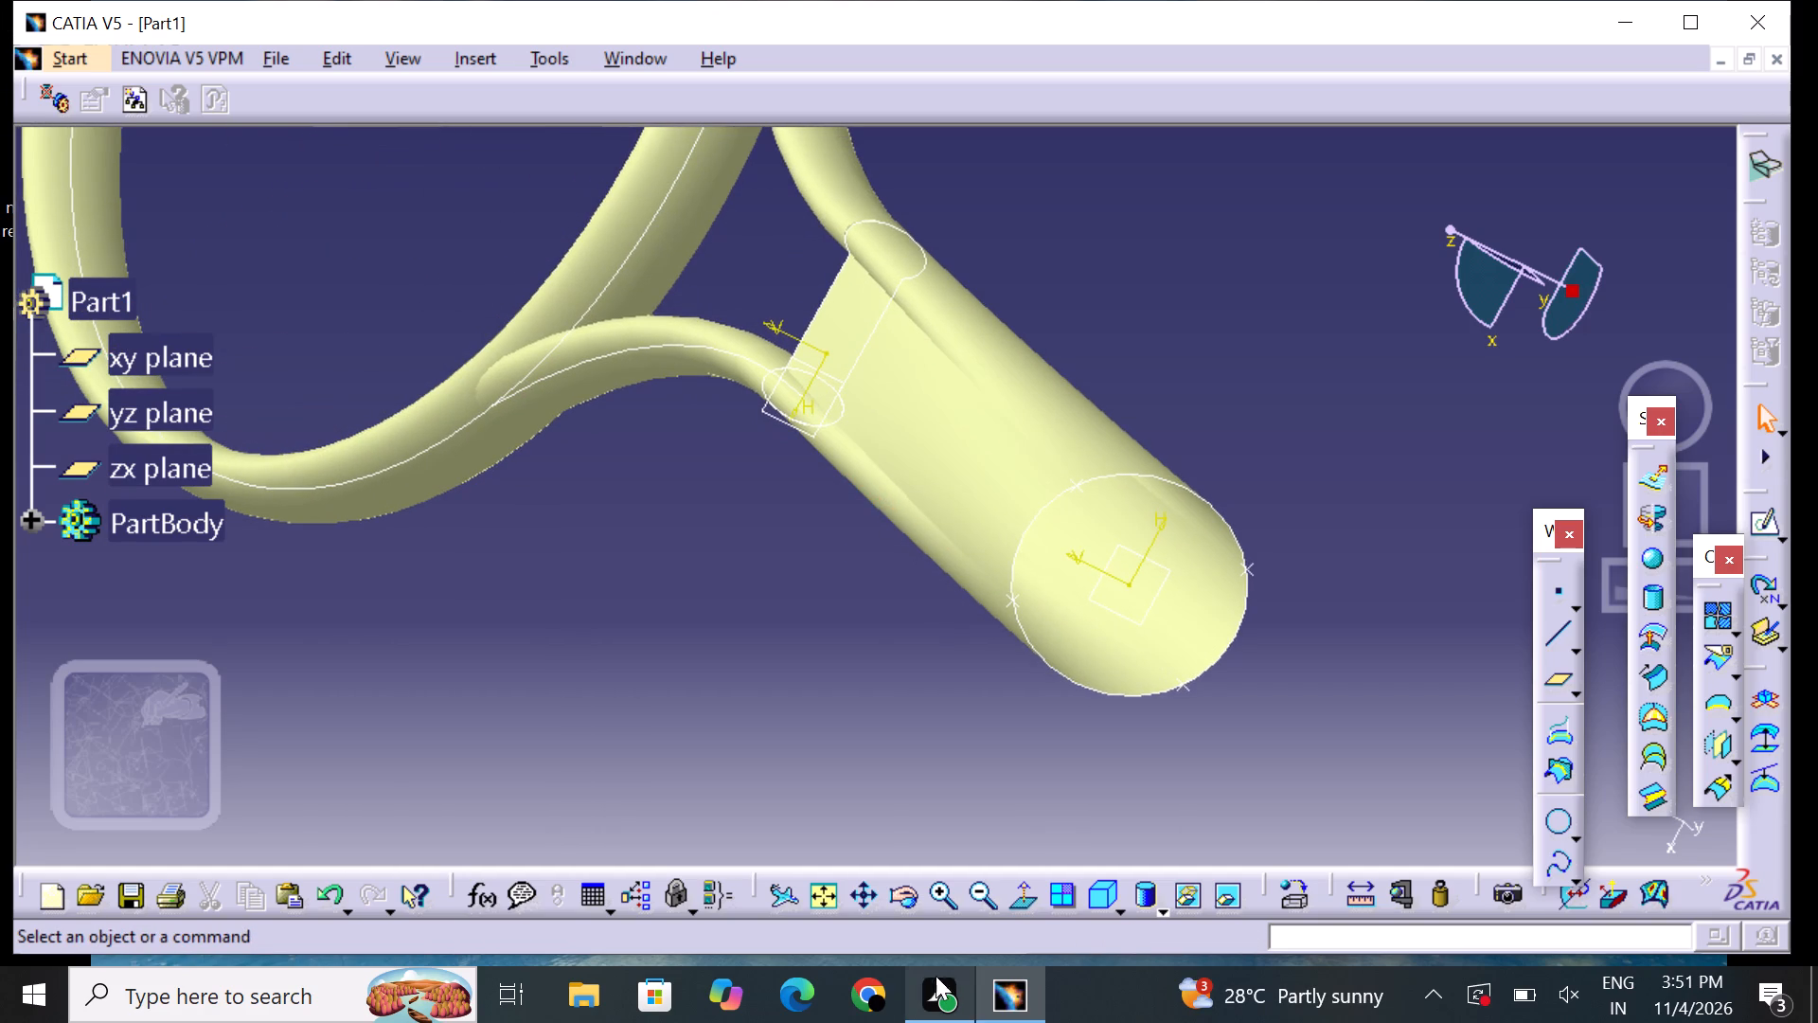
{"action": "left_click", "coordinate": [978, 898]}
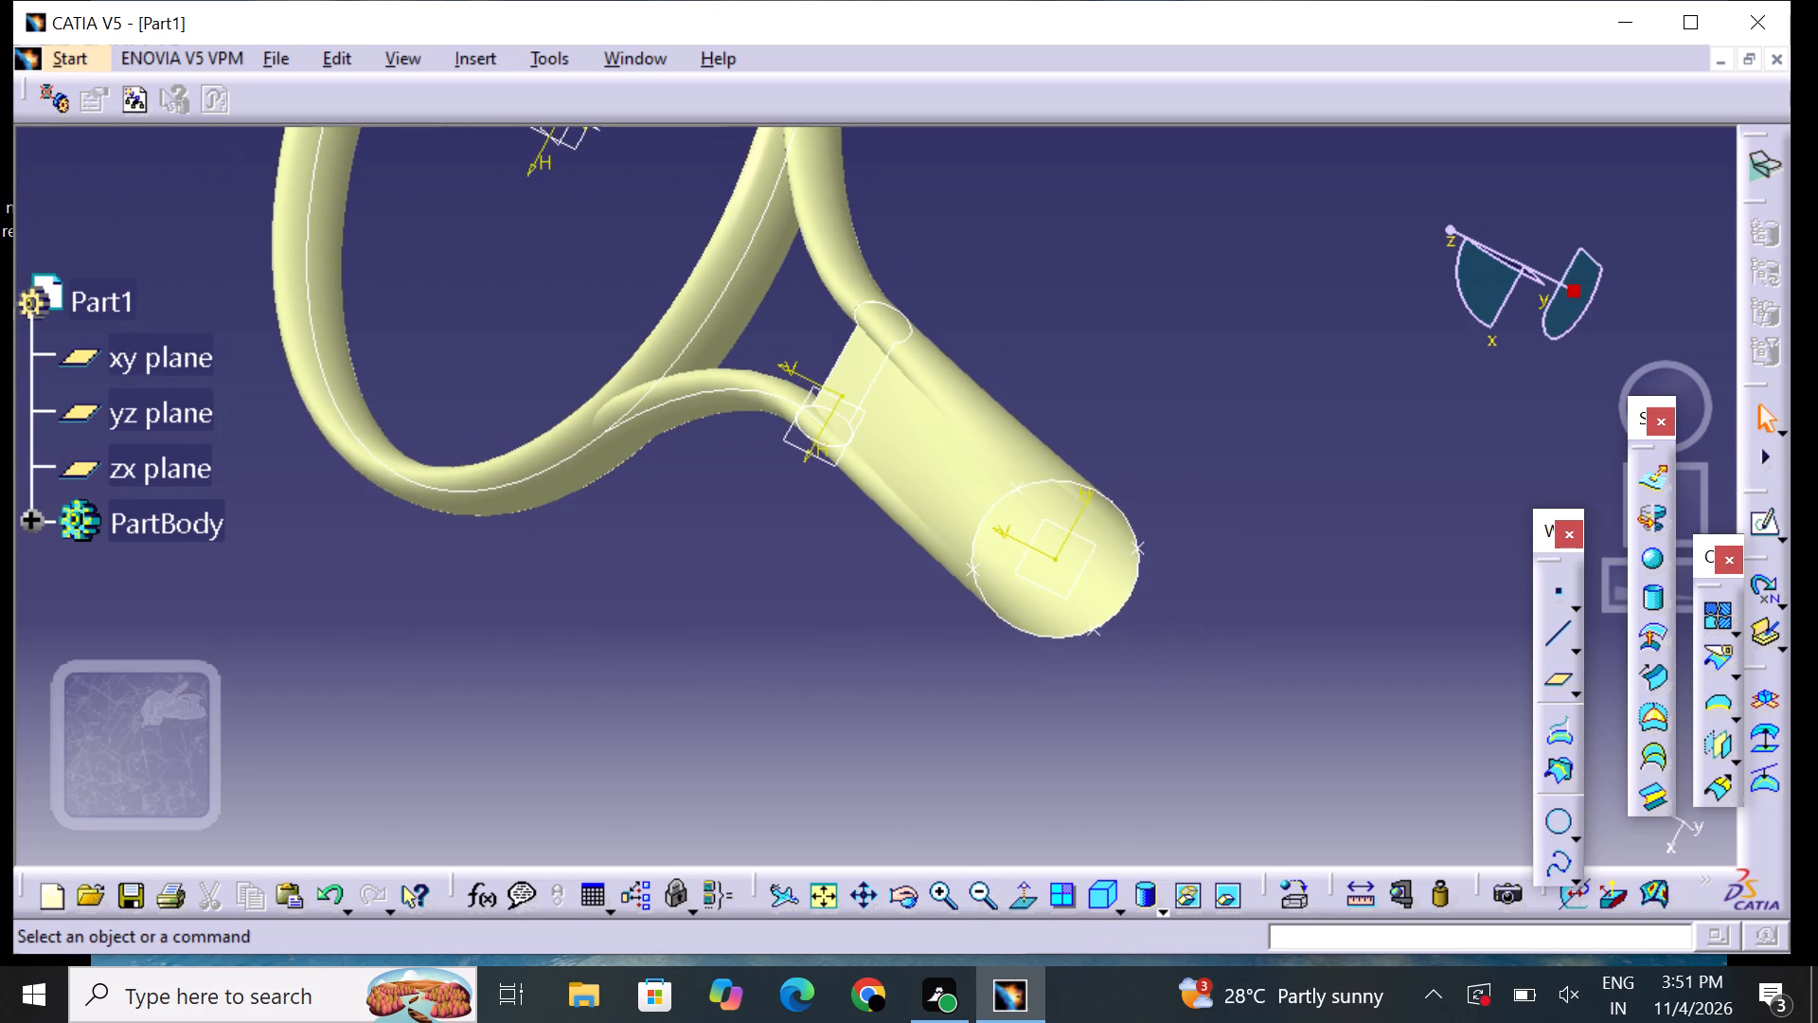
{"action": "left_click", "coordinate": [980, 893]}
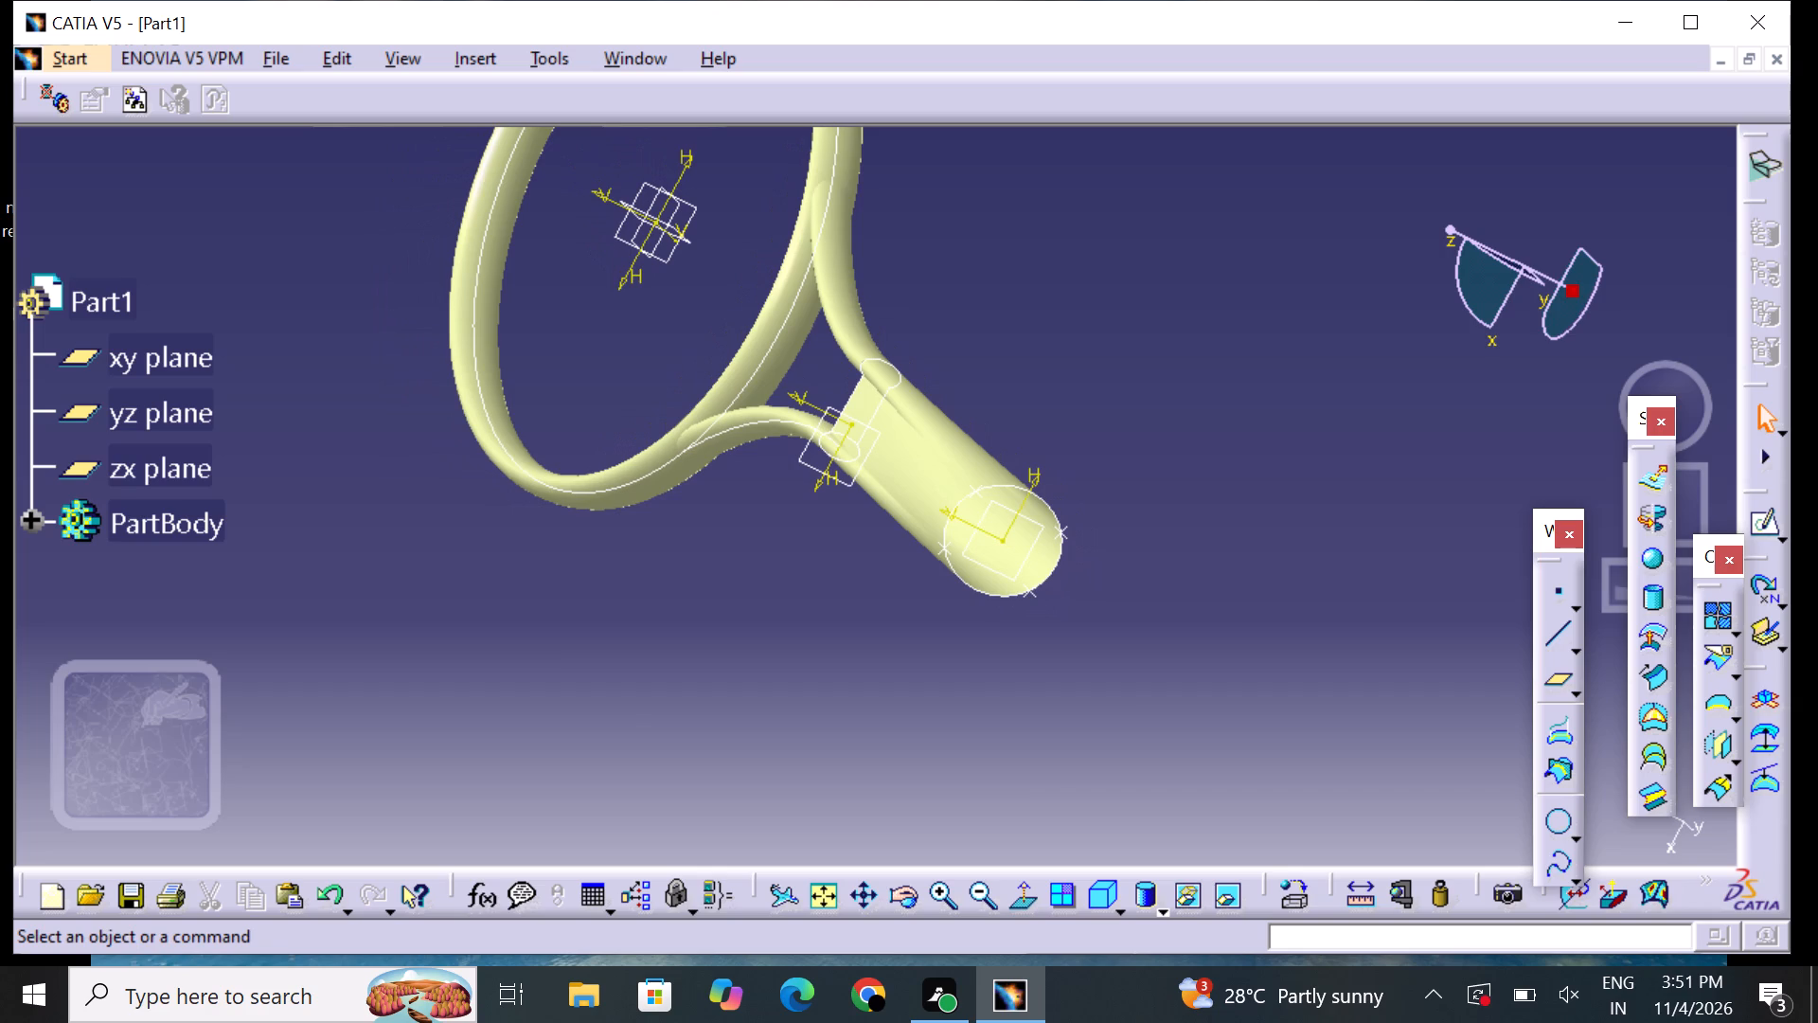
{"action": "middle_click_drag", "start_coordinate": [479, 624], "coordinate": [577, 516]}
{"action": "right_click_drag", "start_coordinate": [479, 623], "coordinate": [577, 516]}
{"action": "middle_click_drag", "start_coordinate": [598, 628], "coordinate": [798, 679]}
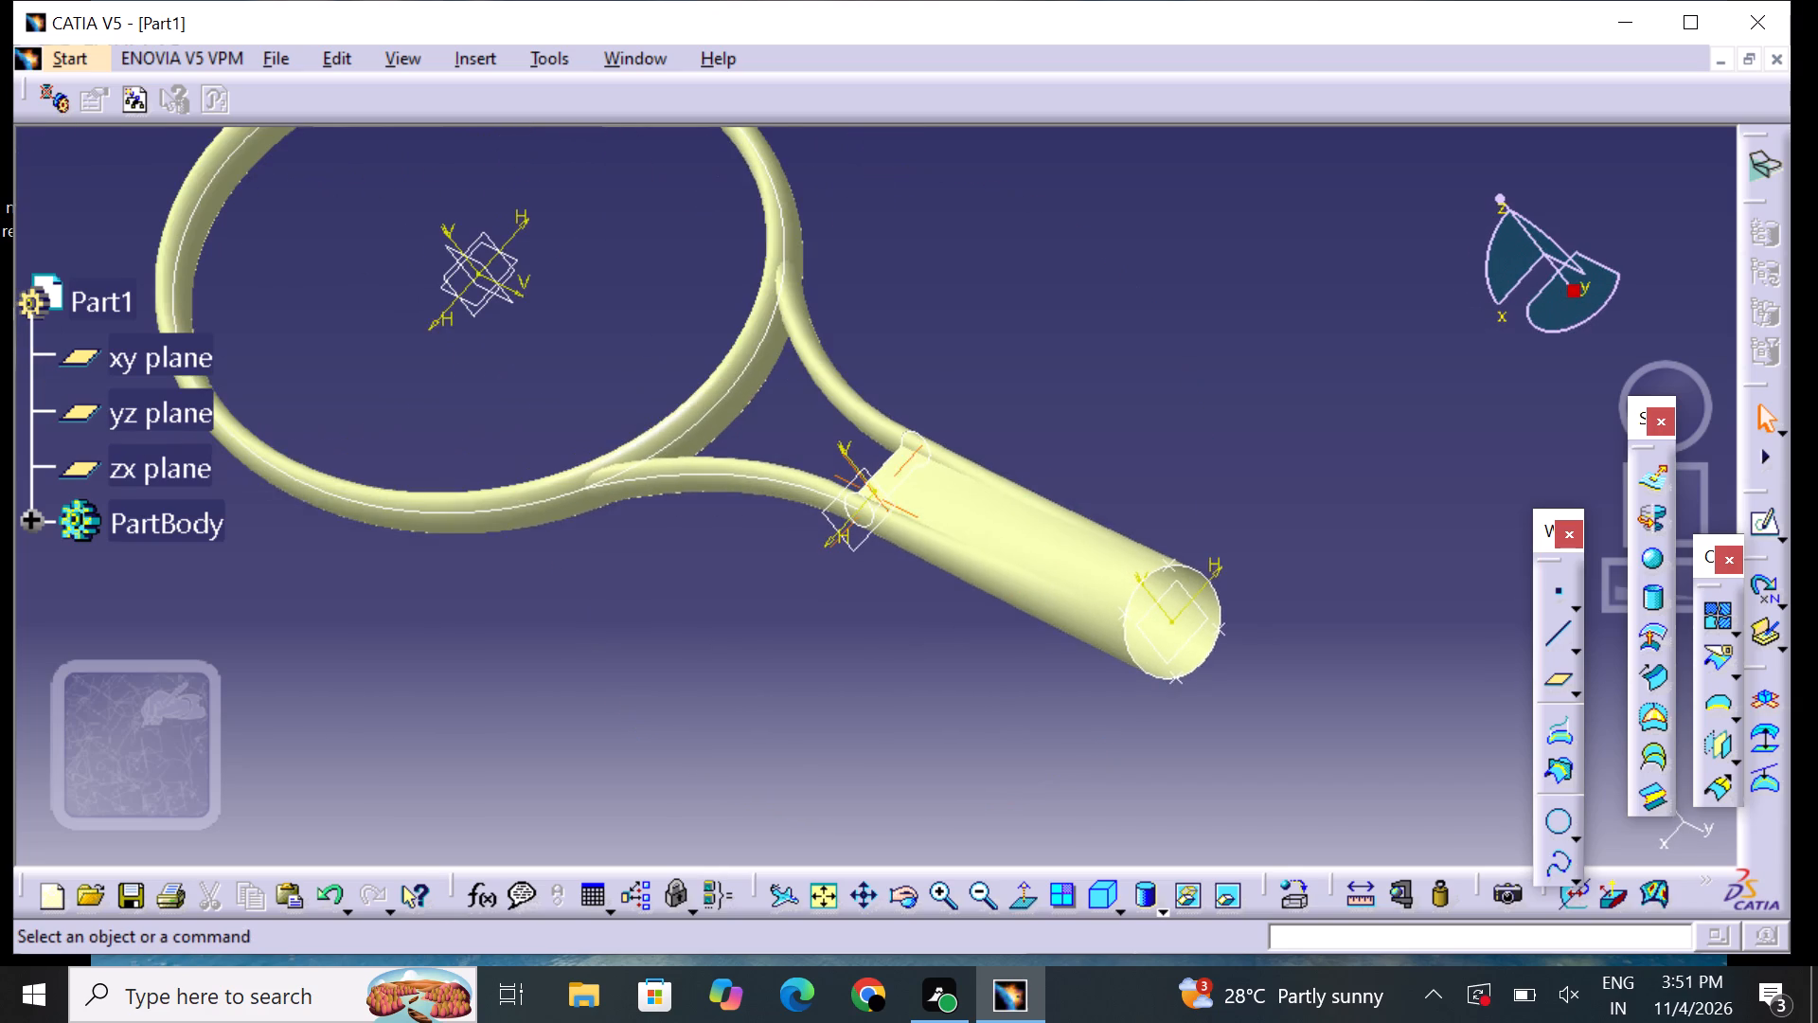
{"action": "middle_click_drag", "start_coordinate": [798, 679], "coordinate": [816, 680]}
{"action": "left_click", "coordinate": [977, 874]}
{"action": "left_click", "coordinate": [983, 887]}
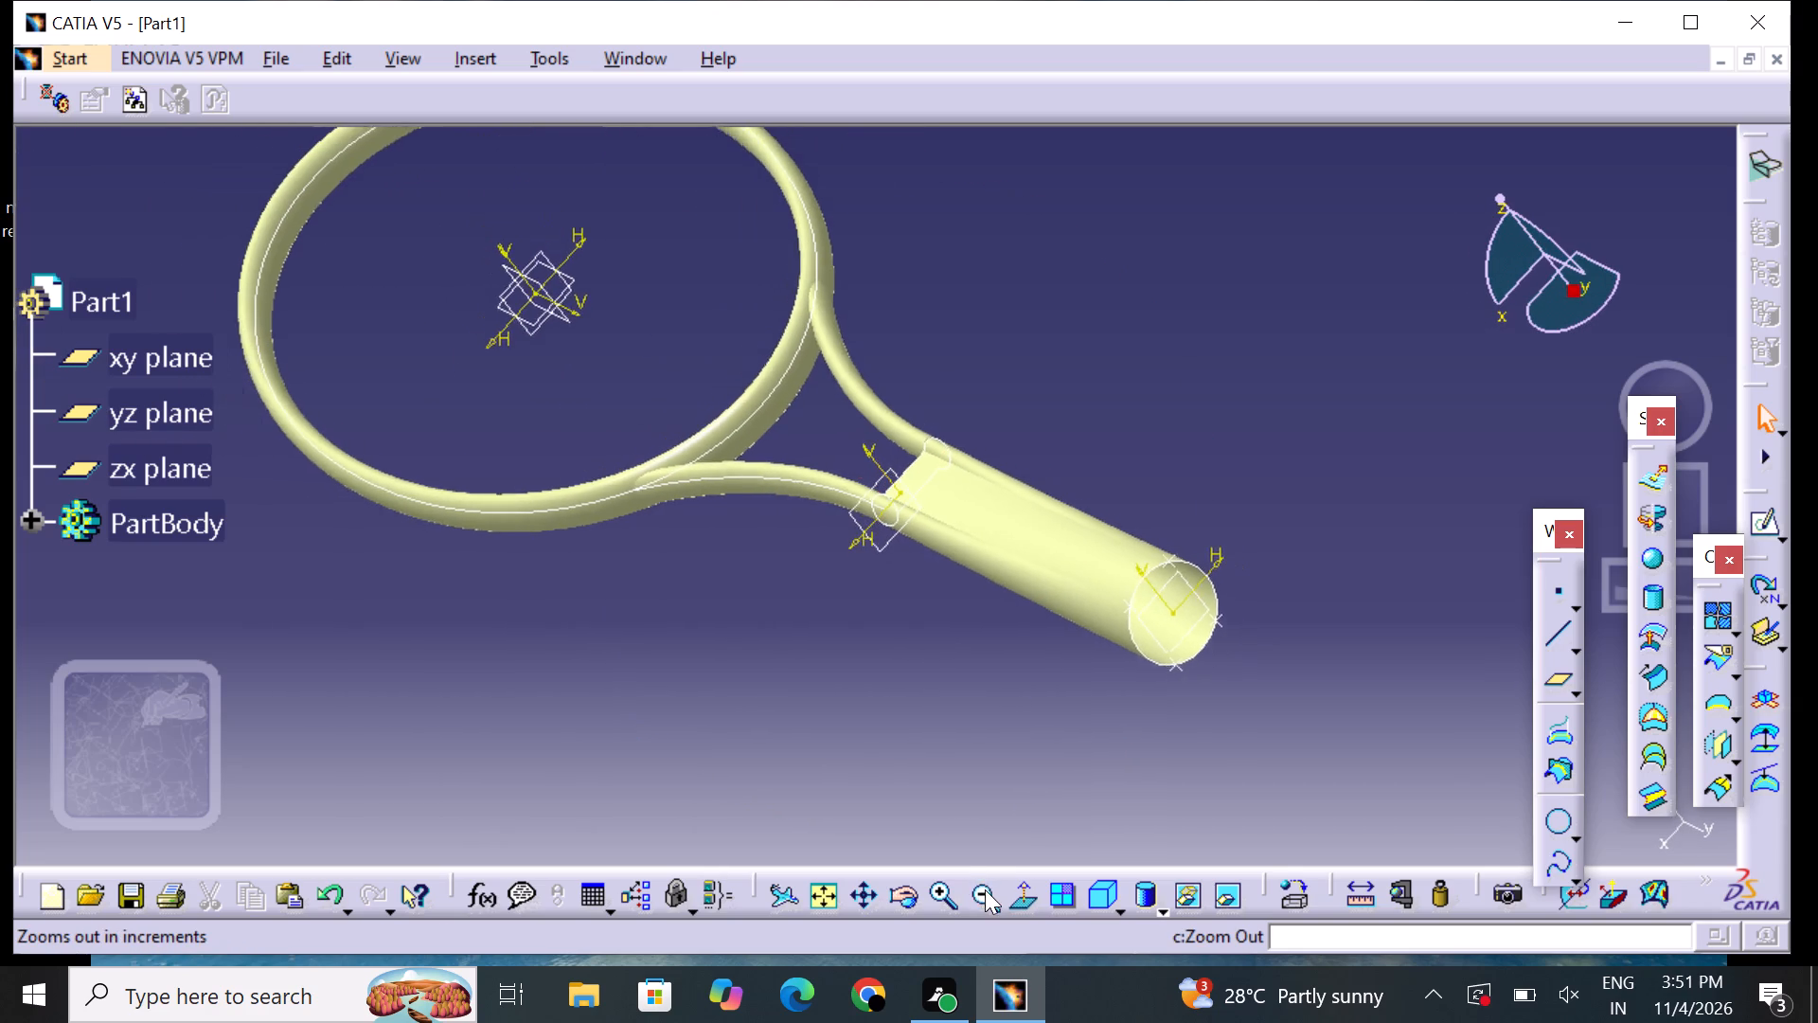
{"action": "middle_click_drag", "start_coordinate": [539, 584], "coordinate": [694, 703]}
{"action": "middle_click_drag", "start_coordinate": [879, 696], "coordinate": [785, 636]}
{"action": "left_click", "coordinate": [976, 888]}
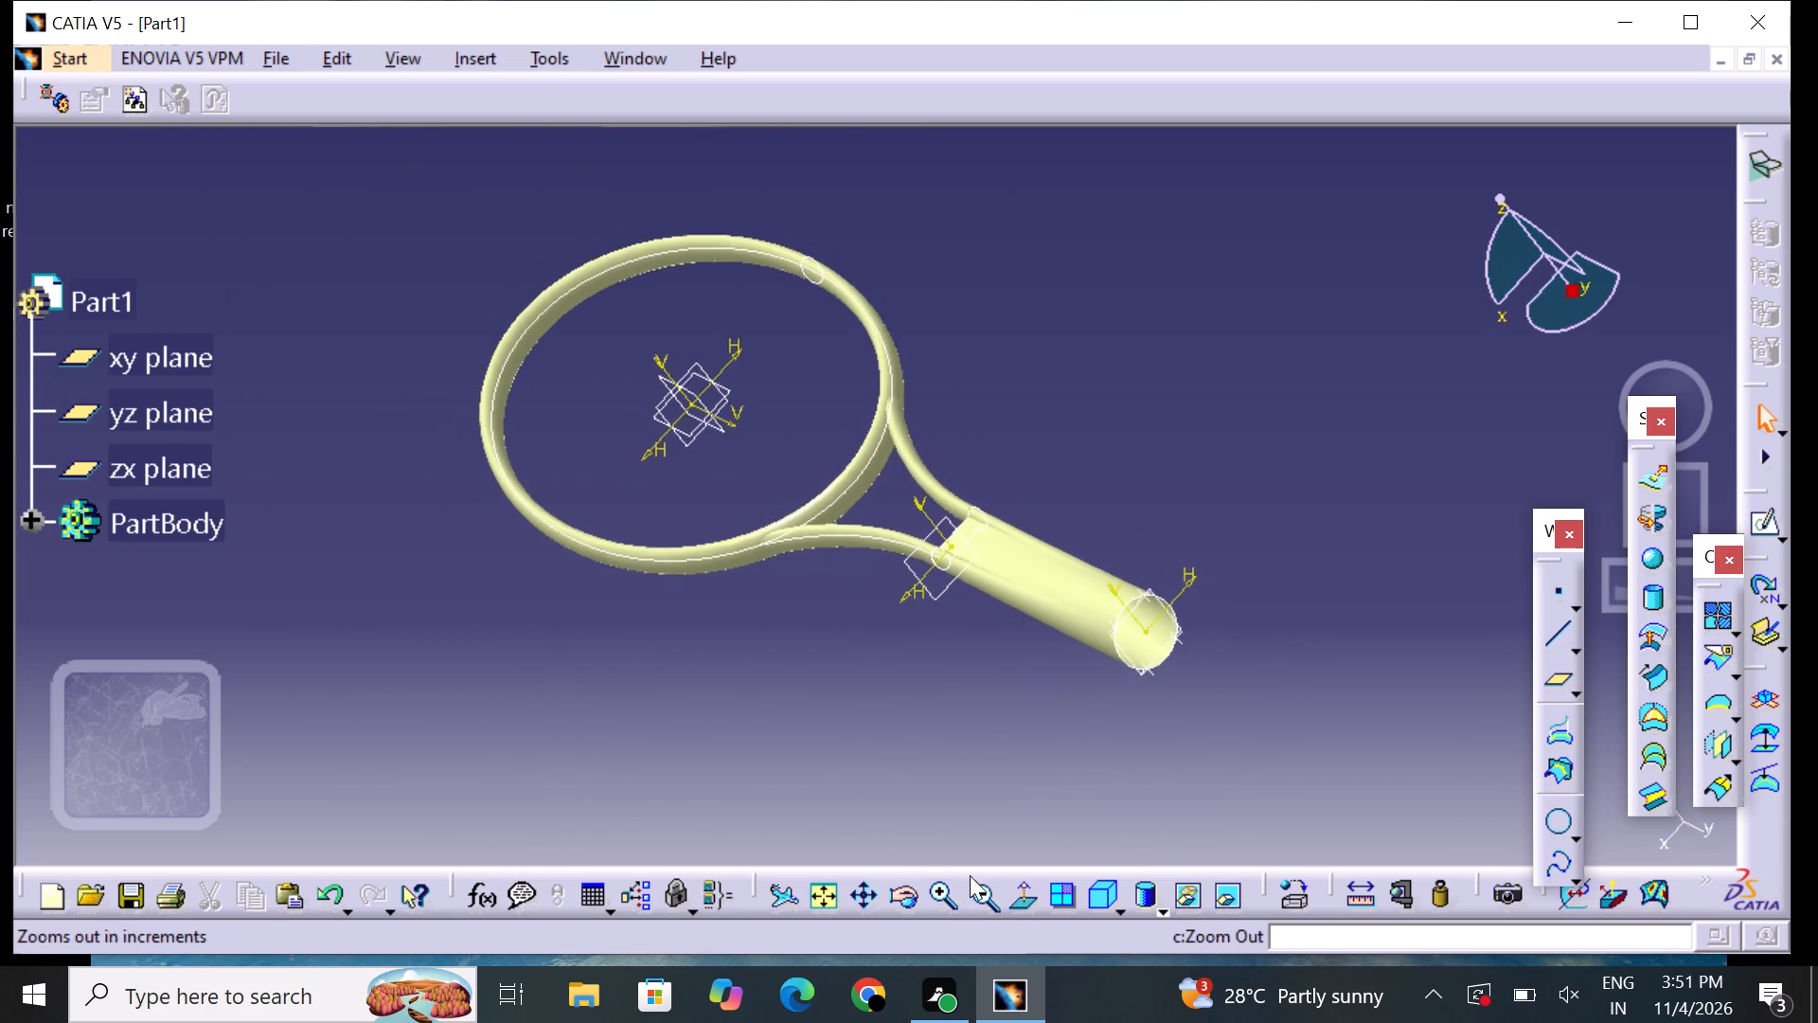
{"action": "left_click_drag", "start_coordinate": [943, 972], "coordinate": [937, 990]}
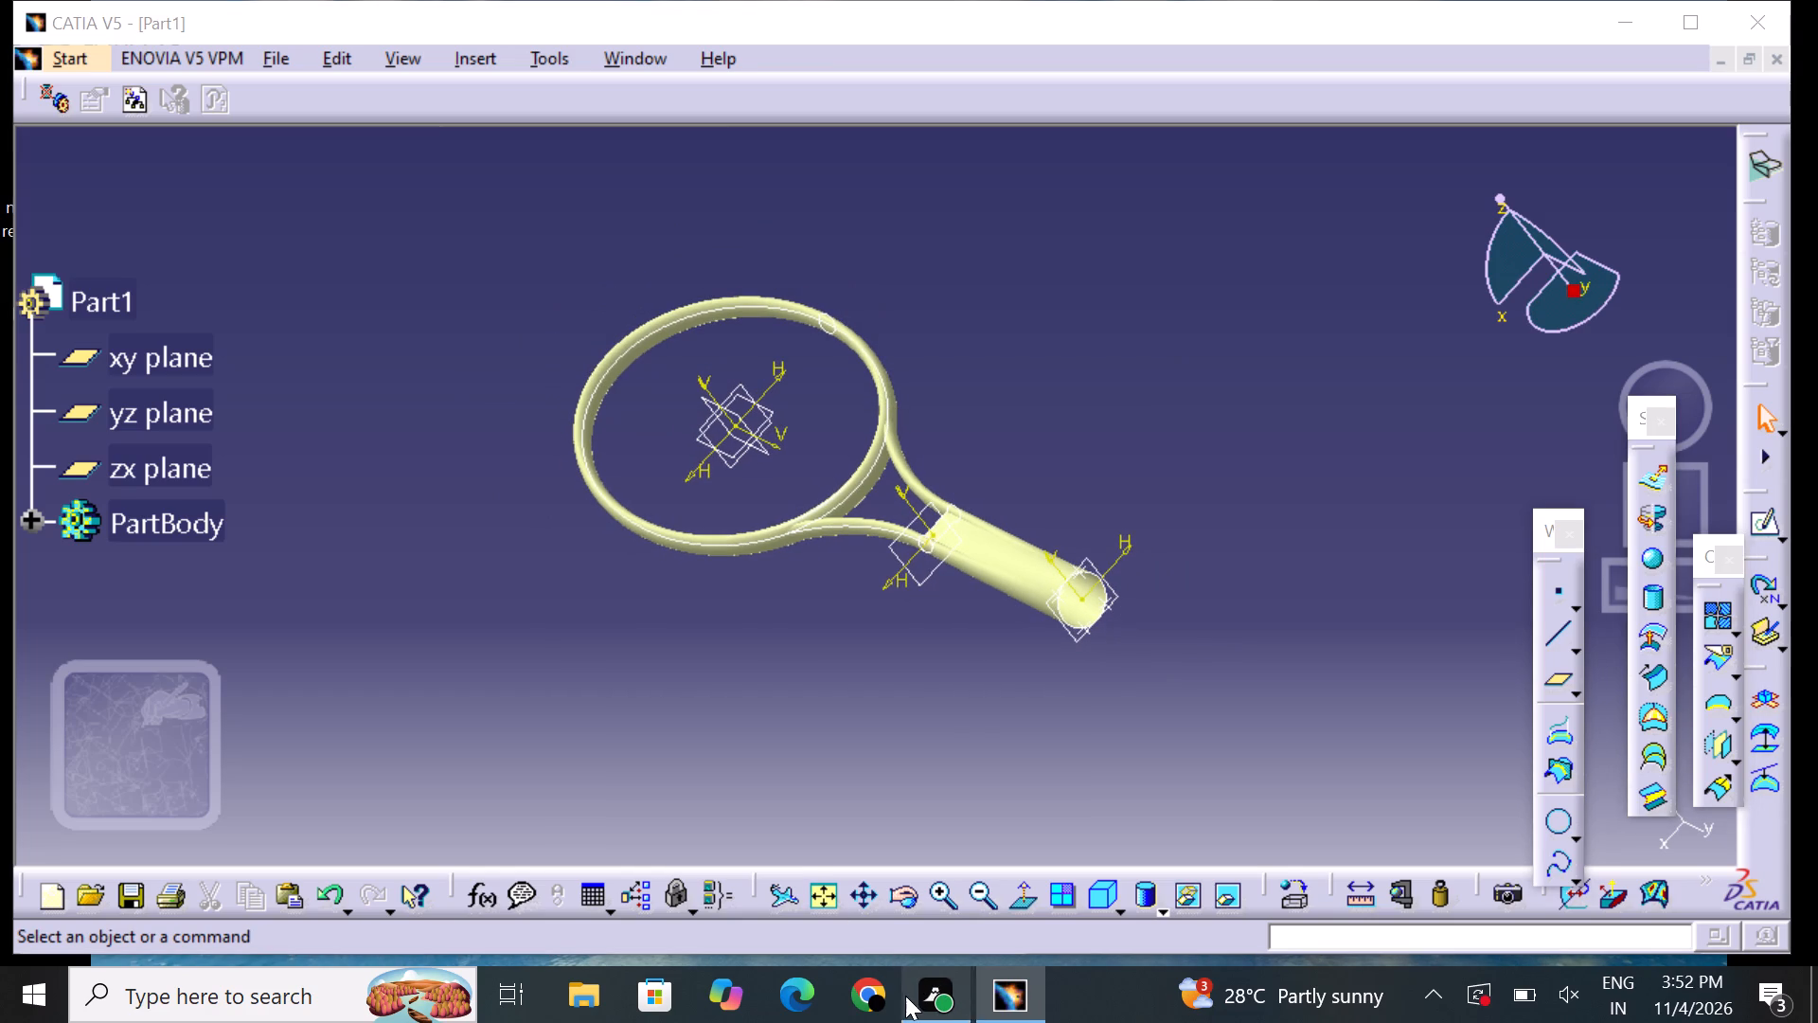
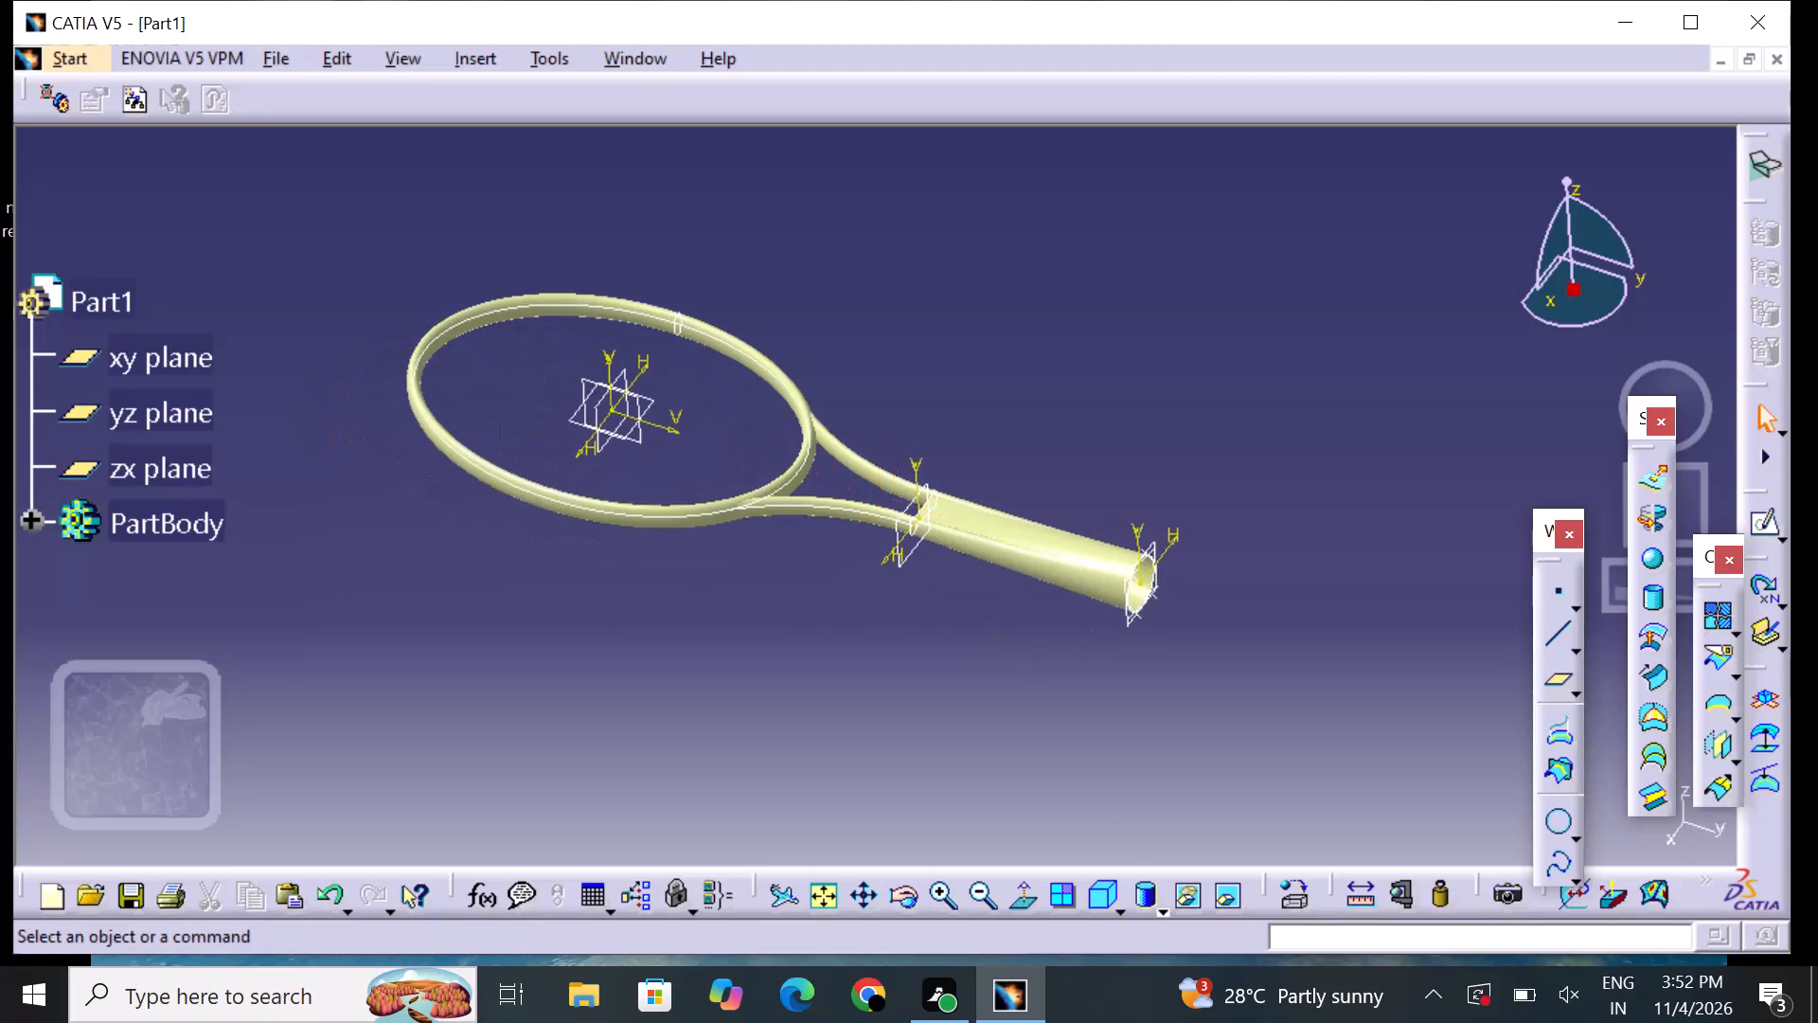
Examine the racket frame and handle surface from several angles.
{"action": "middle_click_drag", "start_coordinate": [589, 568], "coordinate": [566, 698]}
{"action": "right_click_drag", "start_coordinate": [588, 567], "coordinate": [566, 698]}
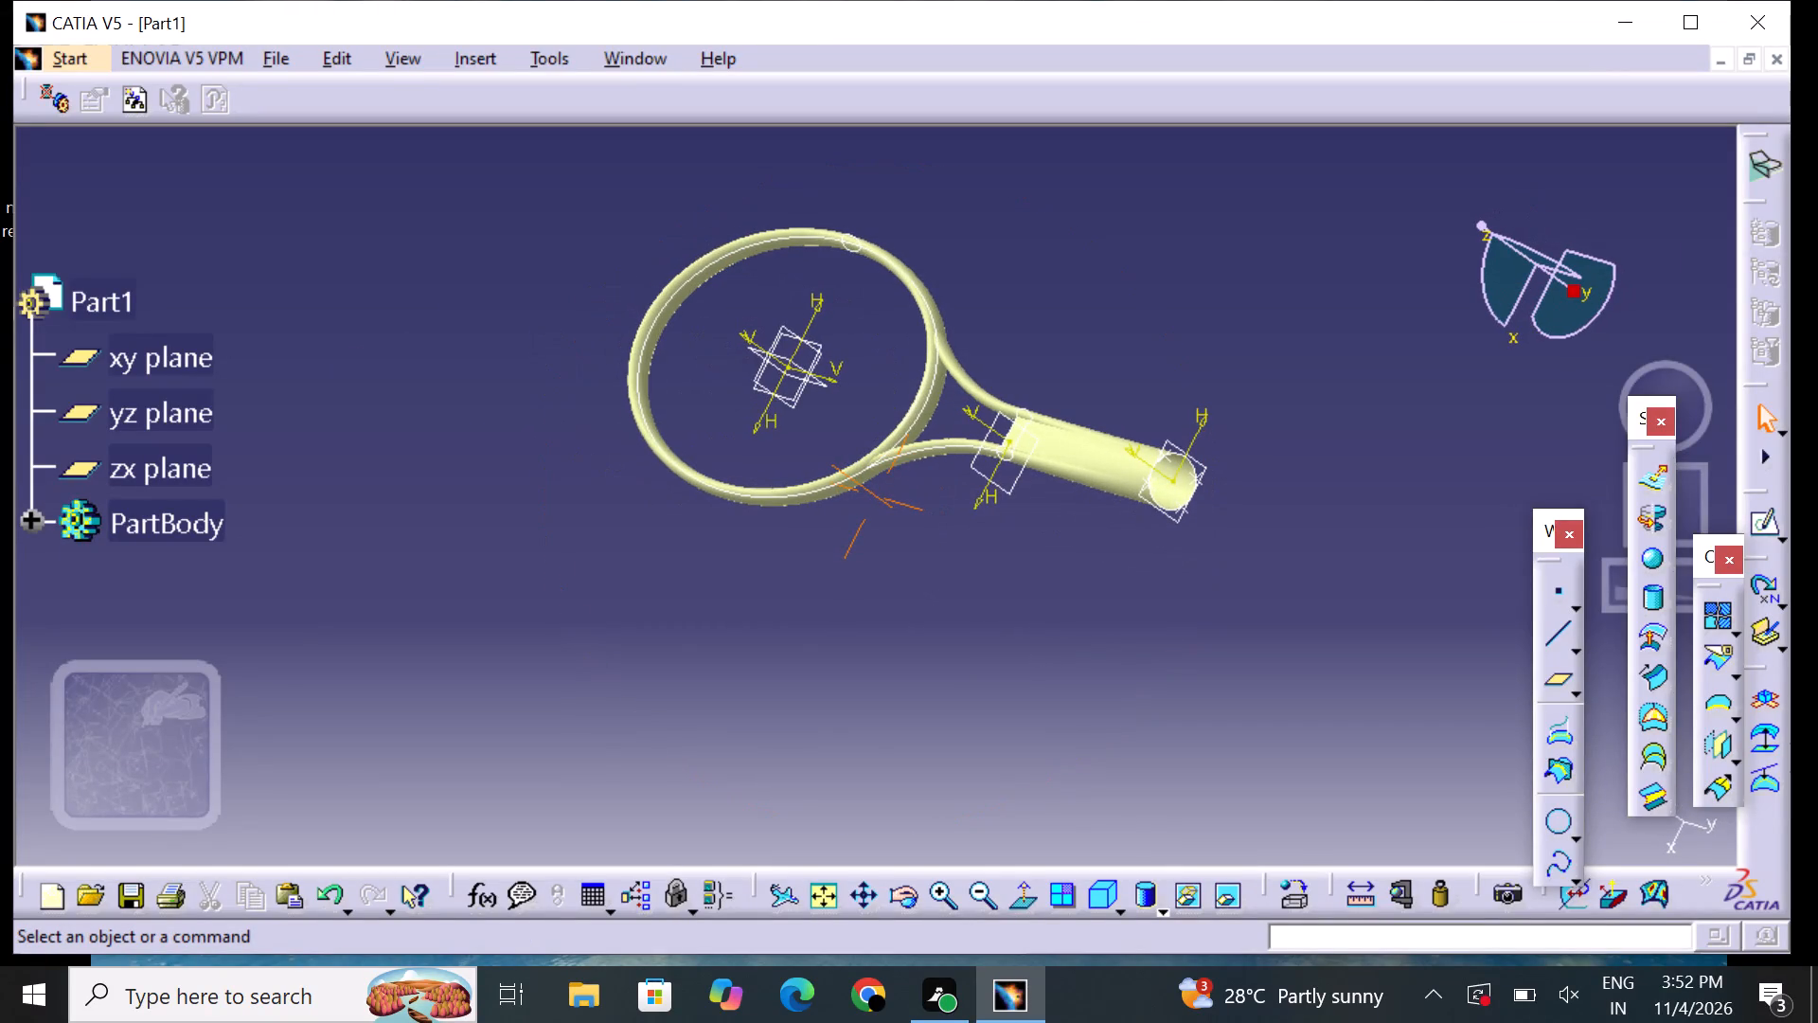
{"action": "middle_click_drag", "start_coordinate": [555, 575], "coordinate": [676, 562]}
{"action": "right_click_drag", "start_coordinate": [555, 574], "coordinate": [676, 562]}
{"action": "middle_click_drag", "start_coordinate": [742, 605], "coordinate": [921, 640]}
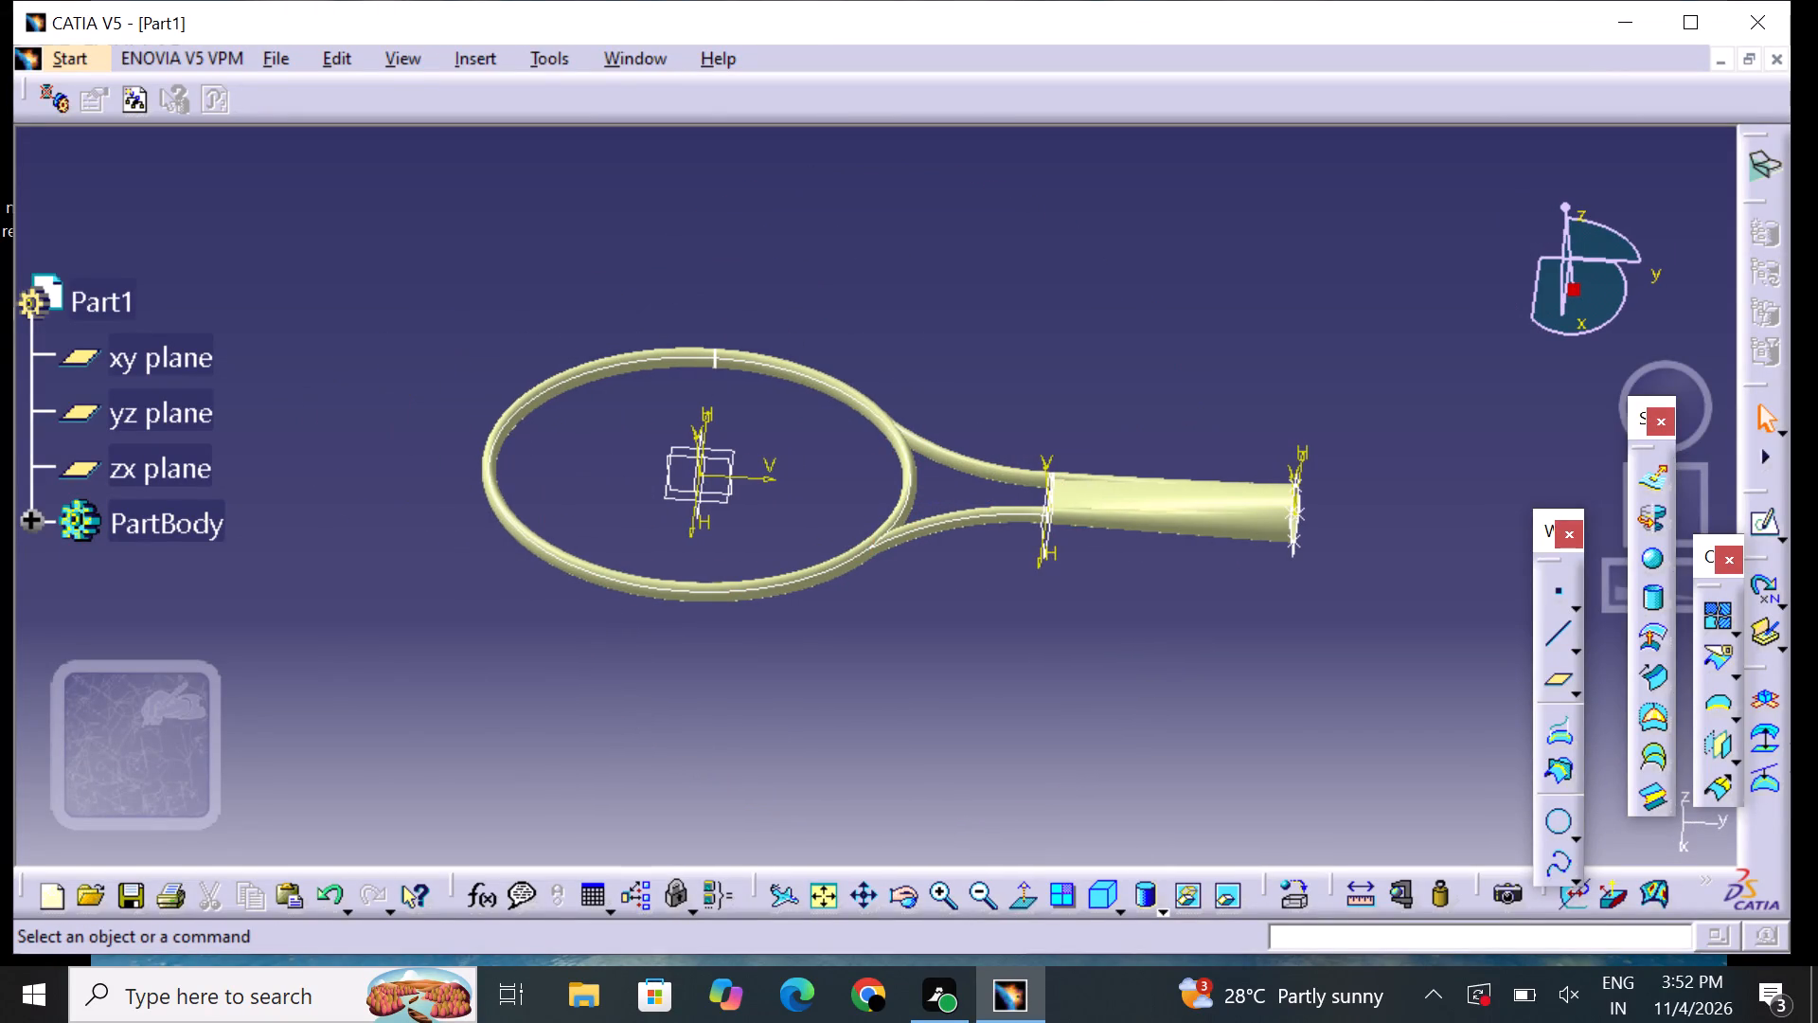
{"action": "middle_click_drag", "start_coordinate": [936, 295], "coordinate": [891, 550]}
{"action": "right_click_drag", "start_coordinate": [936, 295], "coordinate": [891, 550]}
{"action": "middle_click_drag", "start_coordinate": [895, 519], "coordinate": [860, 702]}
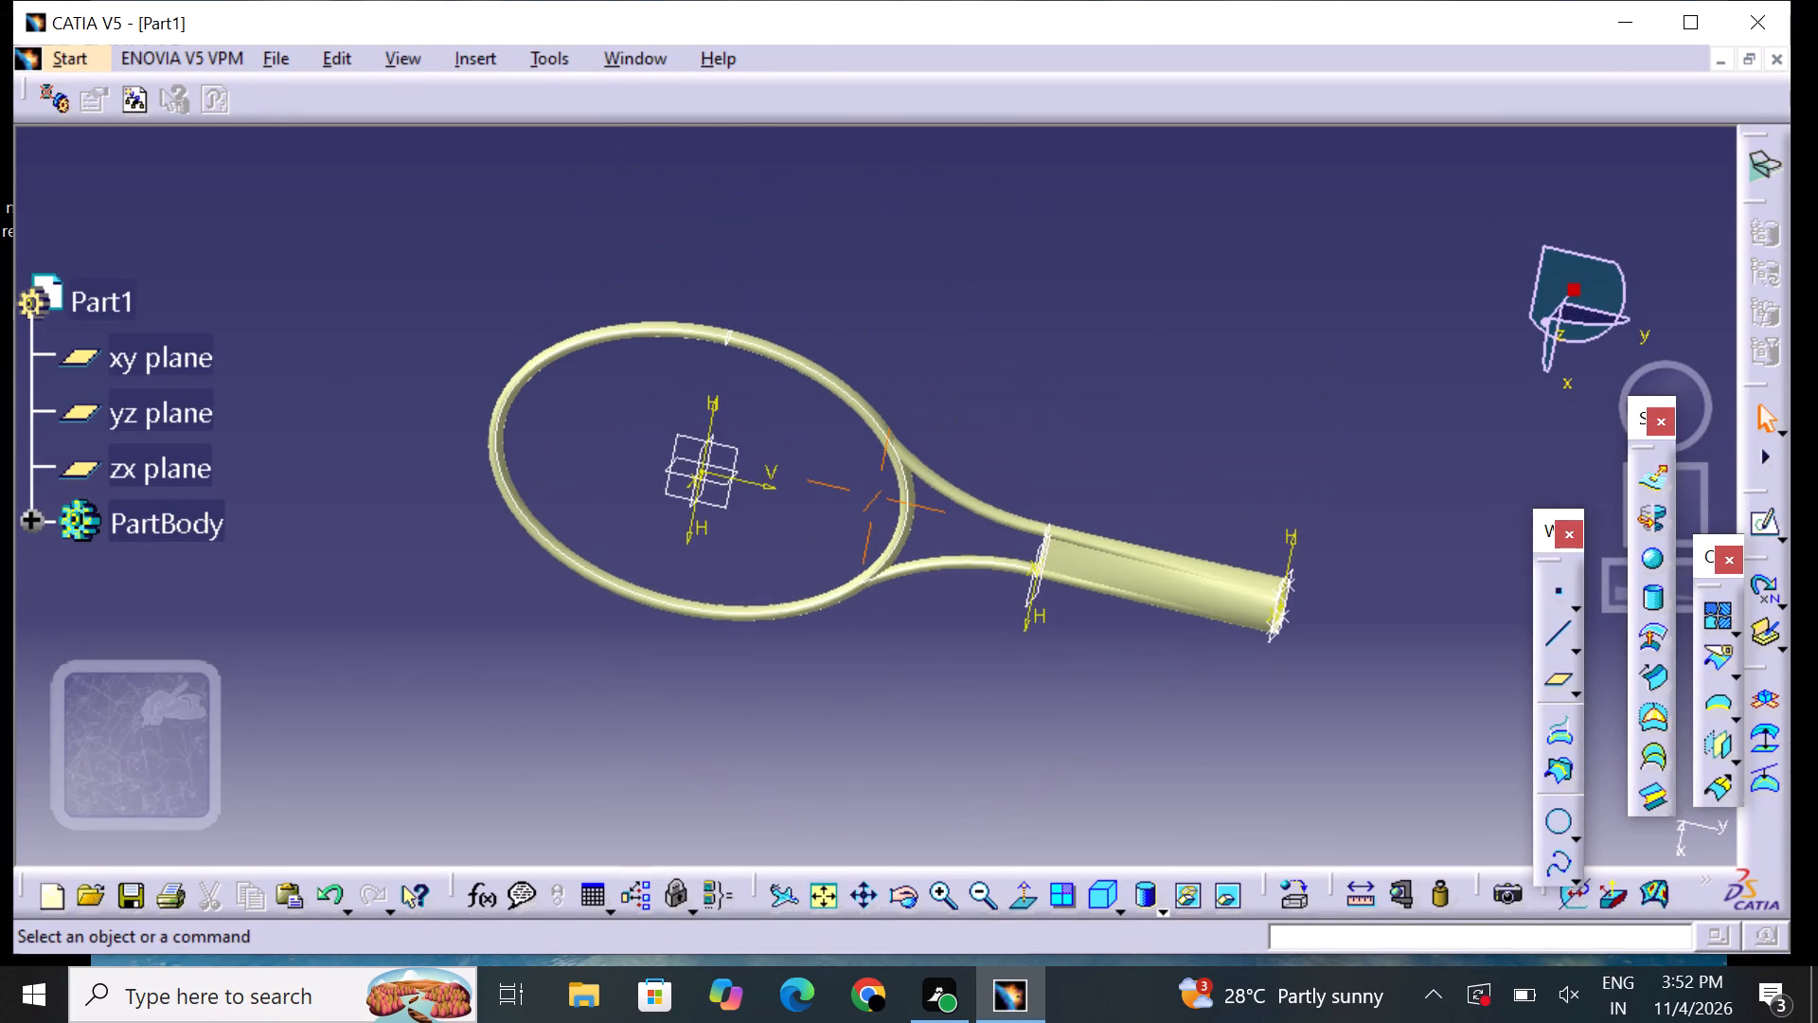
{"action": "middle_click_drag", "start_coordinate": [777, 718], "coordinate": [920, 451]}
{"action": "right_click_drag", "start_coordinate": [780, 718], "coordinate": [918, 451]}
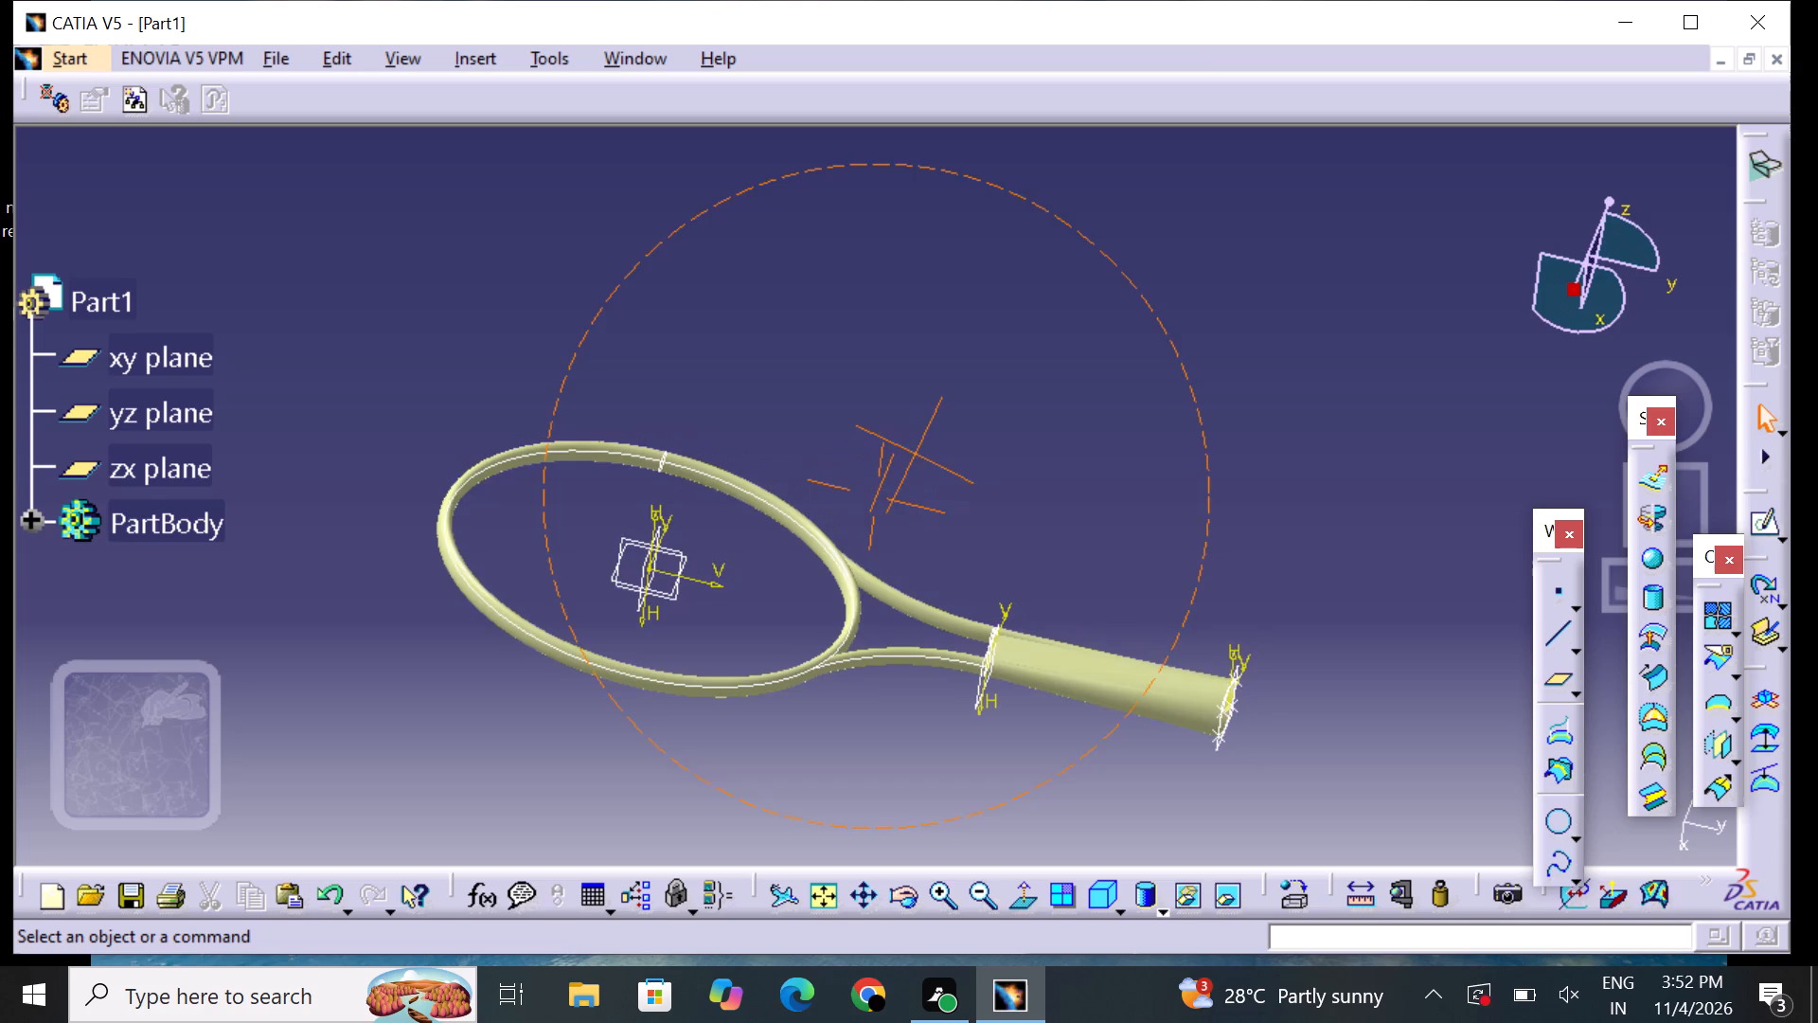
{"action": "middle_click_drag", "start_coordinate": [939, 506], "coordinate": [1022, 386]}
{"action": "left_click", "coordinate": [946, 896]}
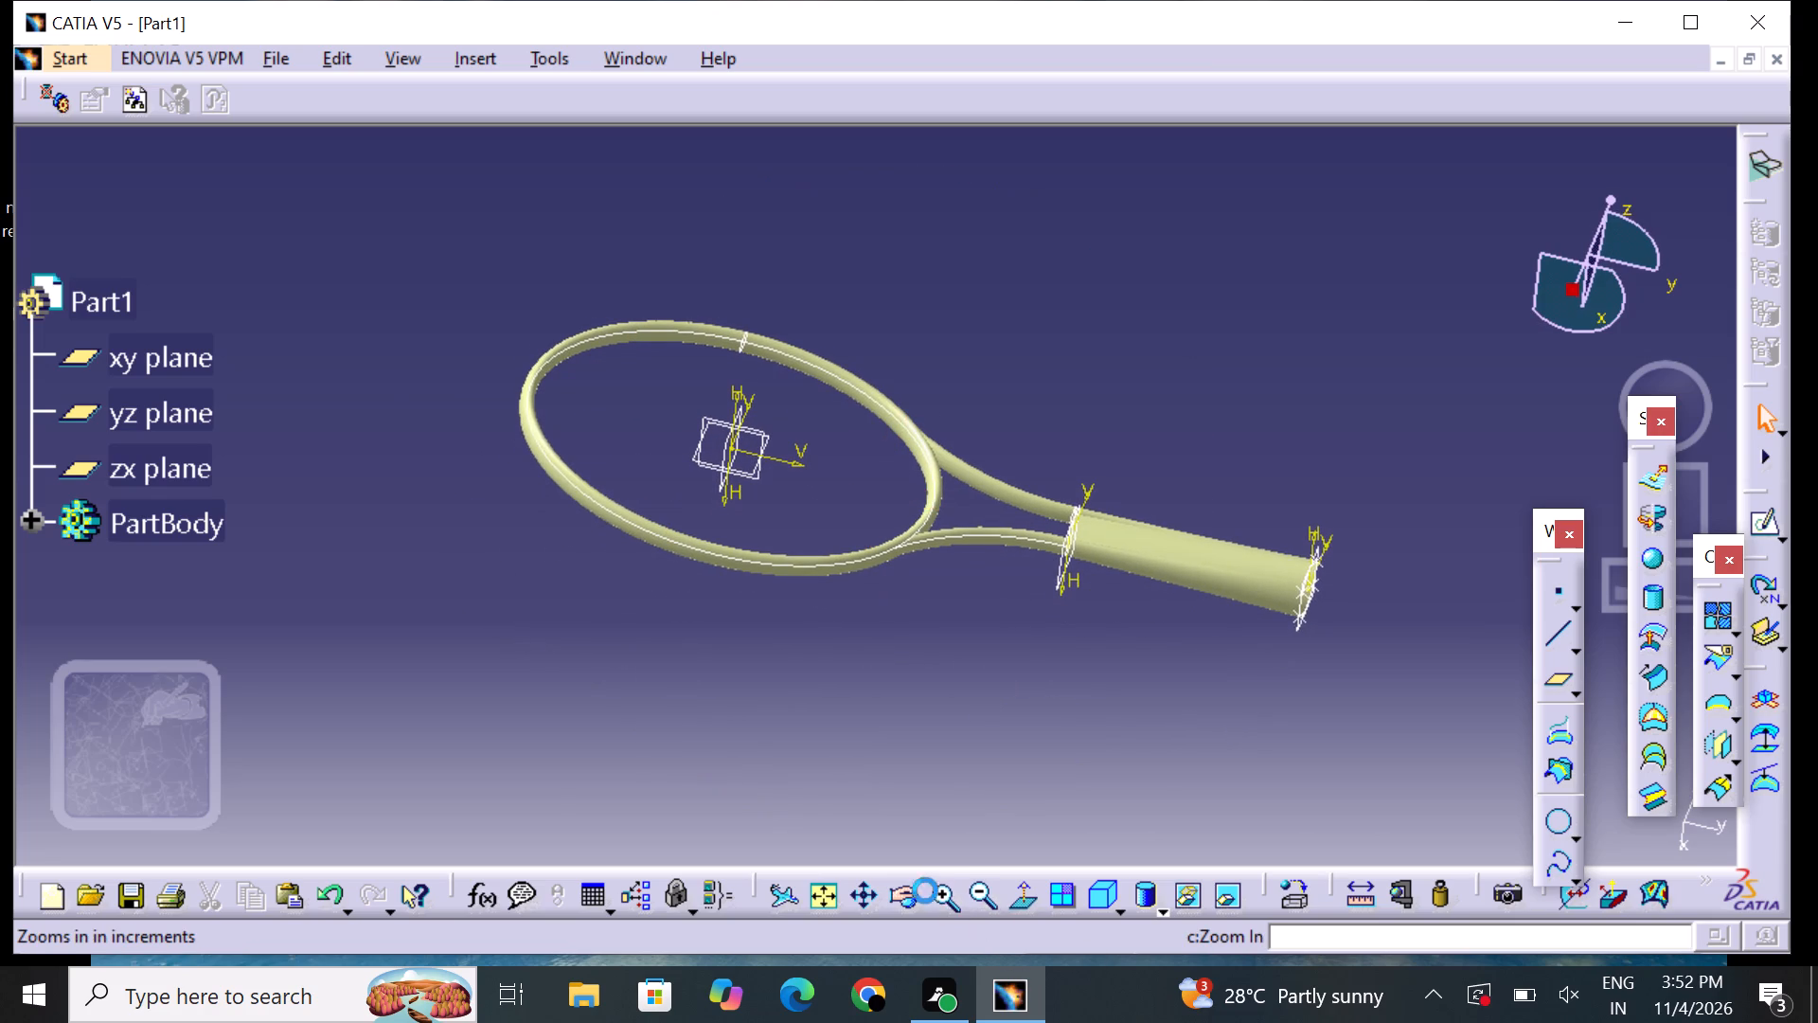
{"action": "middle_click_drag", "start_coordinate": [1079, 706], "coordinate": [1060, 706]}
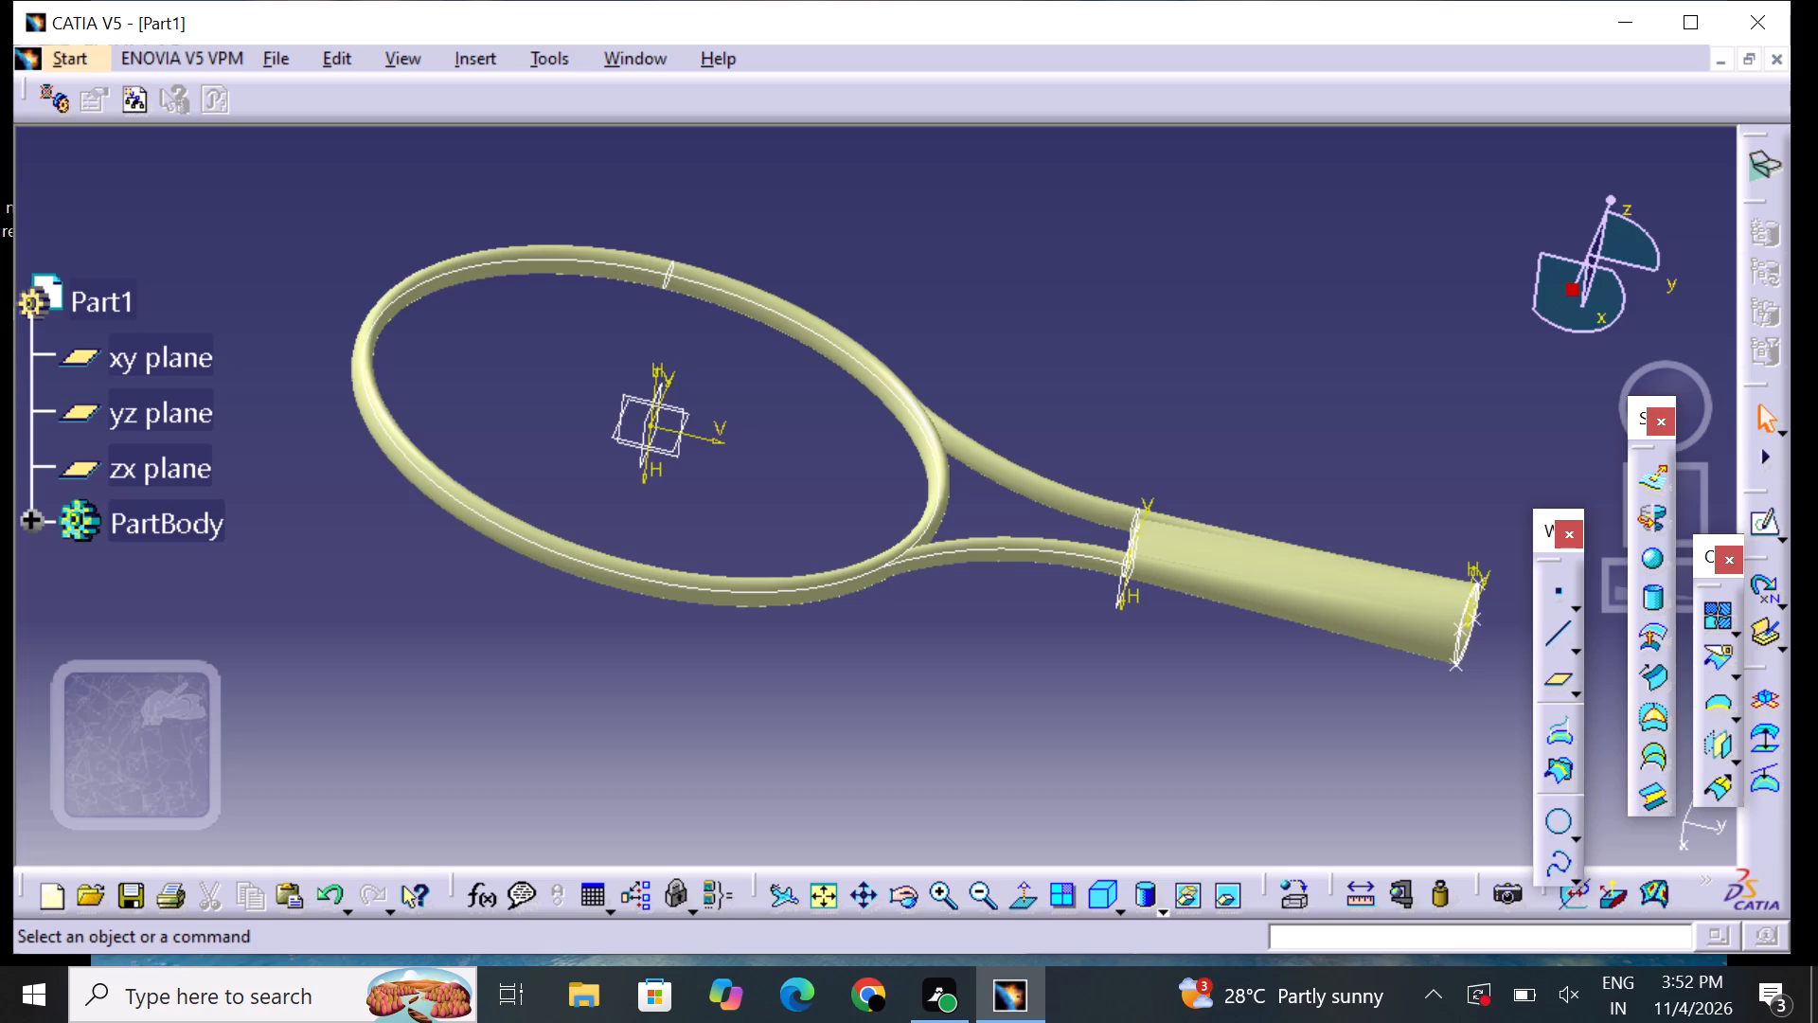
Create a reference plane offset 550 mm from the zx plane, beyond the open end of the handle.
{"action": "middle_click_drag", "start_coordinate": [1224, 685], "coordinate": [989, 639]}
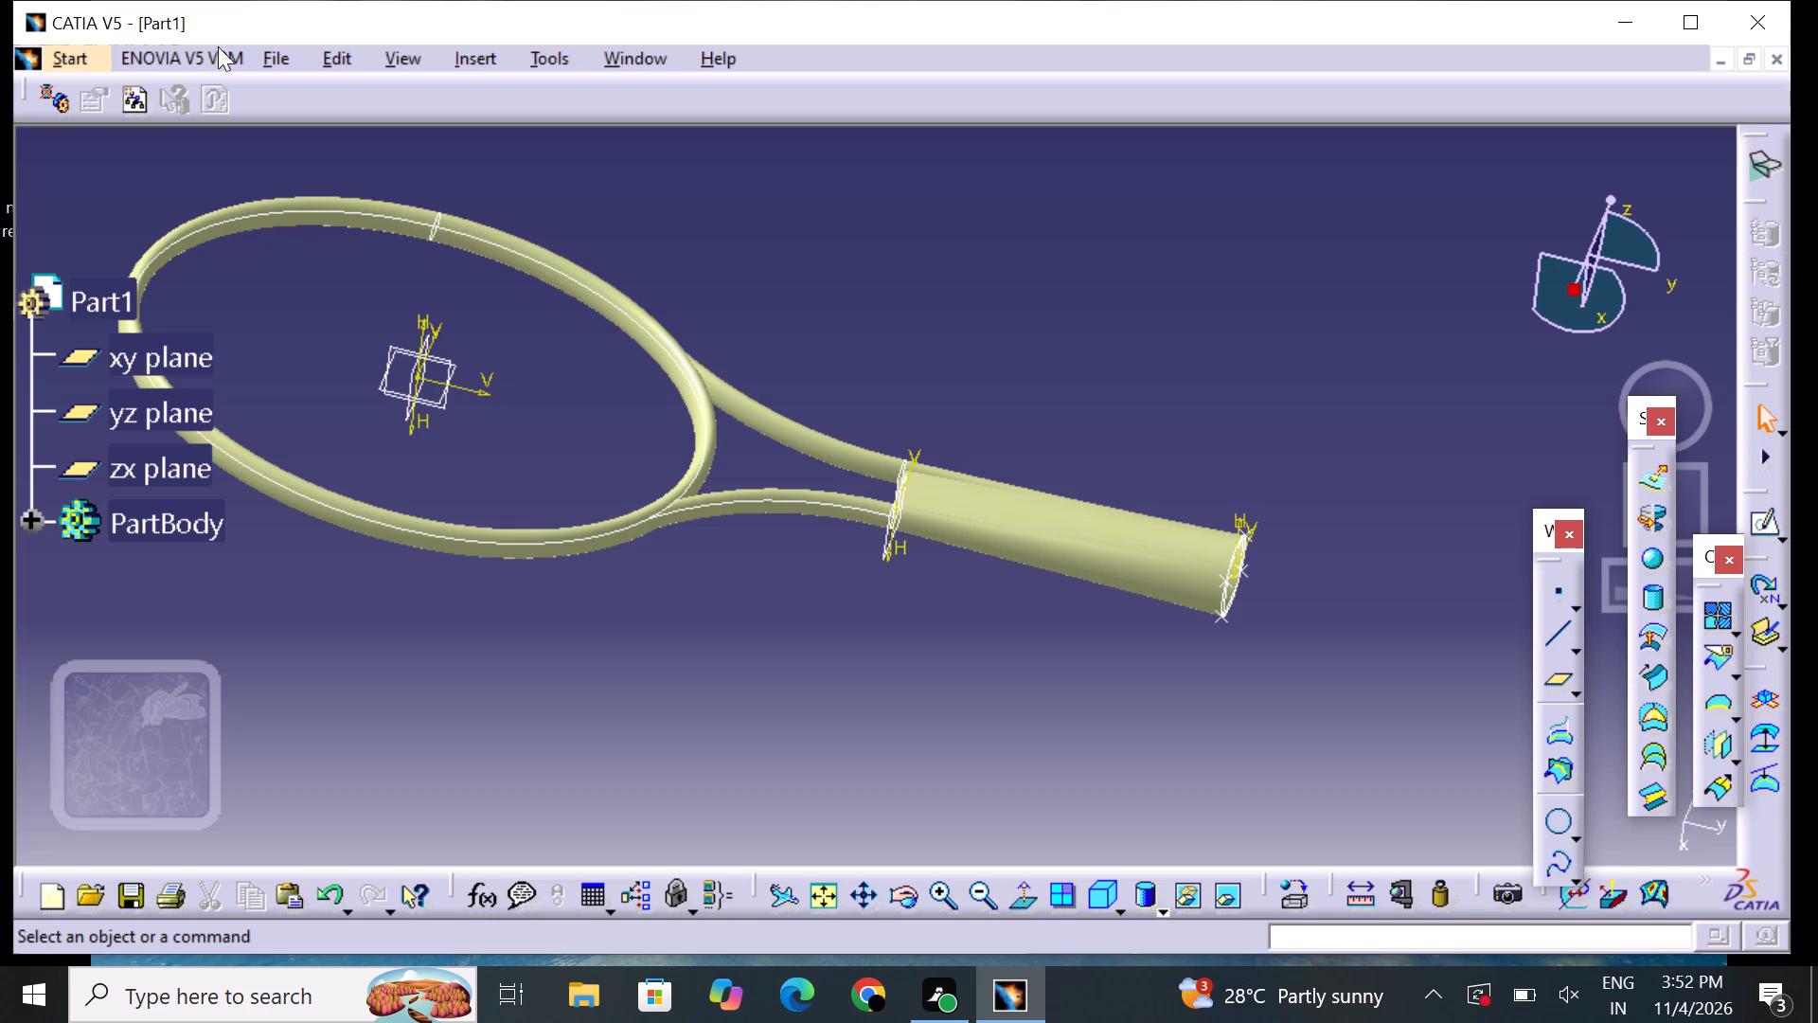
{"action": "left_click", "coordinate": [1559, 683]}
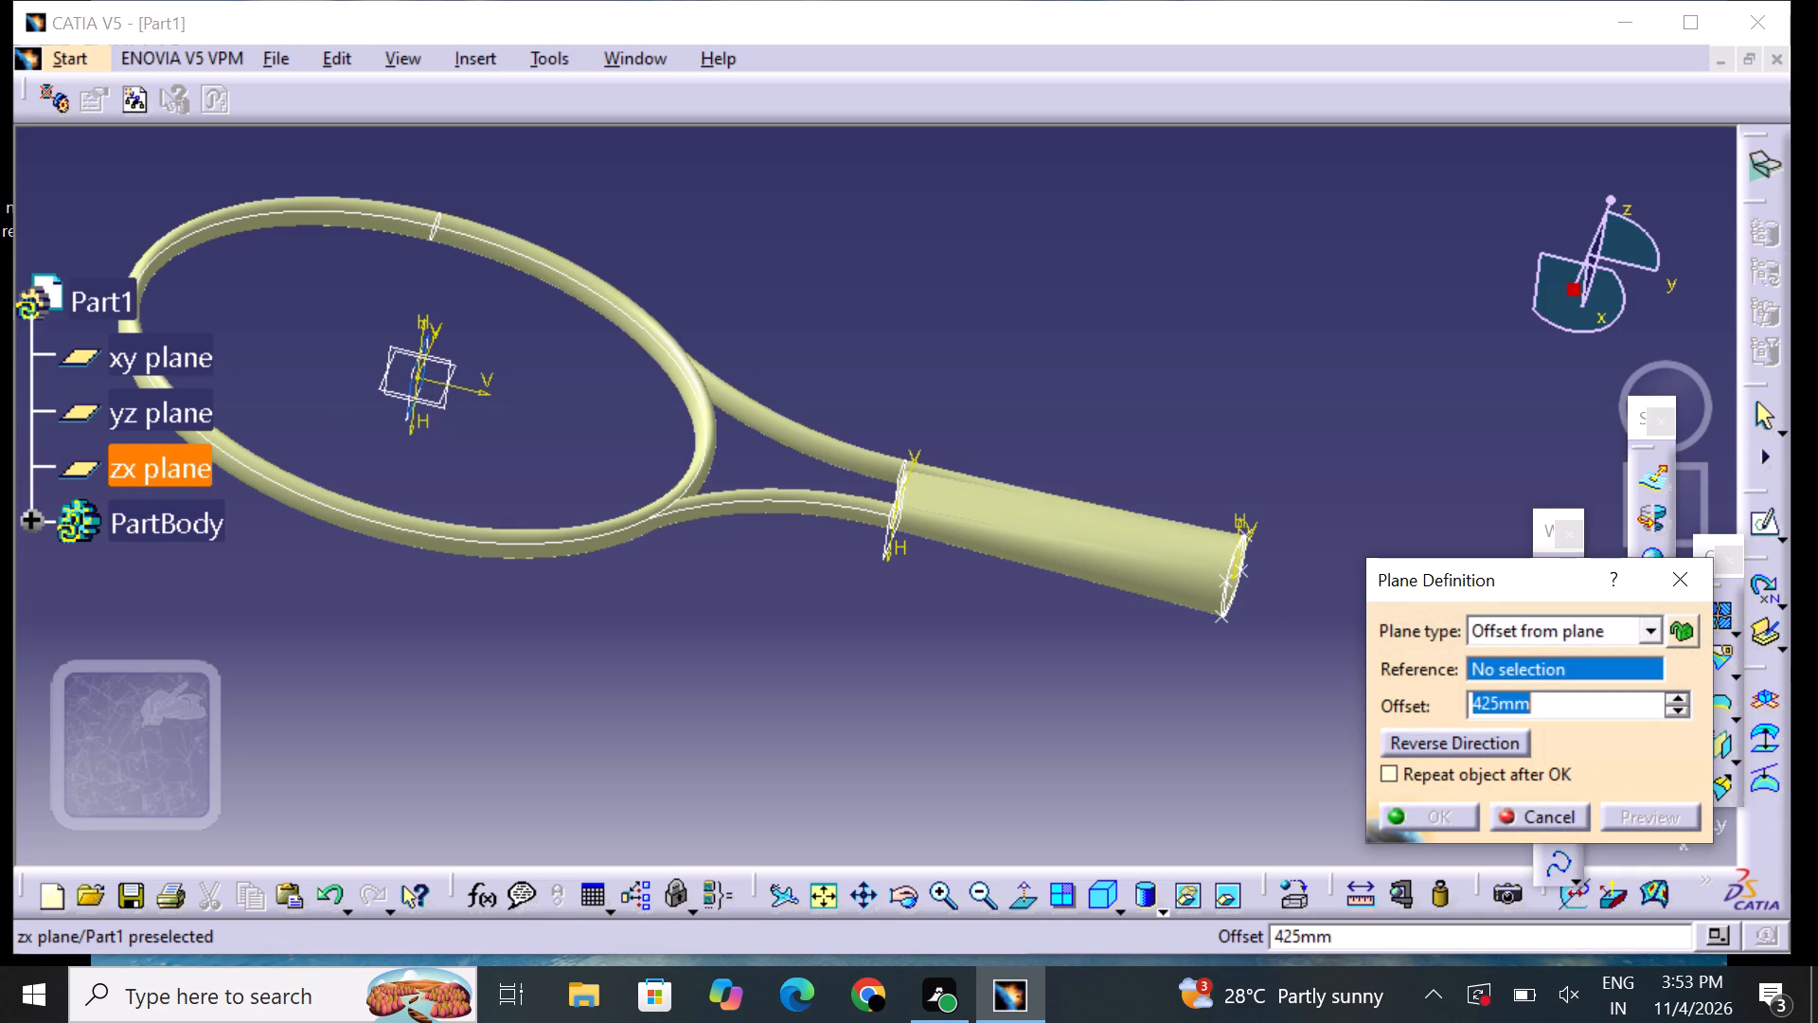
{"action": "left_click", "coordinate": [404, 385]}
{"action": "middle_click_drag", "start_coordinate": [1220, 715], "coordinate": [973, 641]}
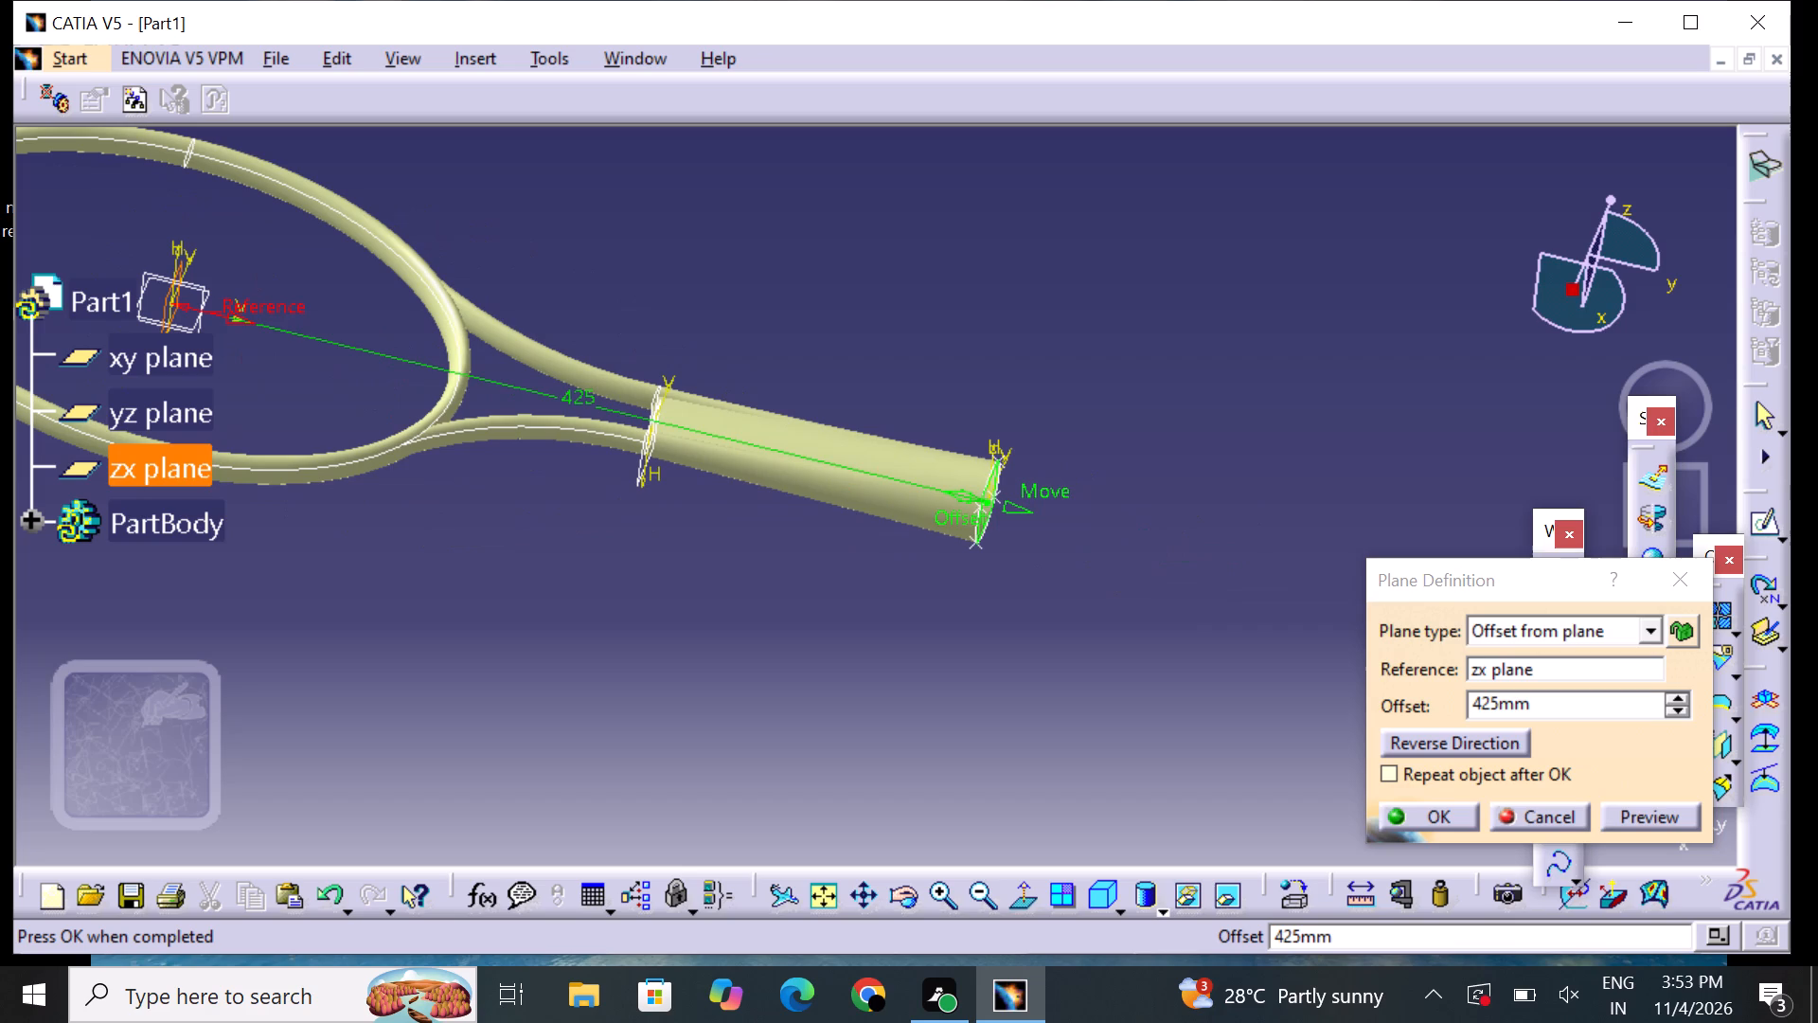
{"action": "left_click", "coordinate": [1580, 701]}
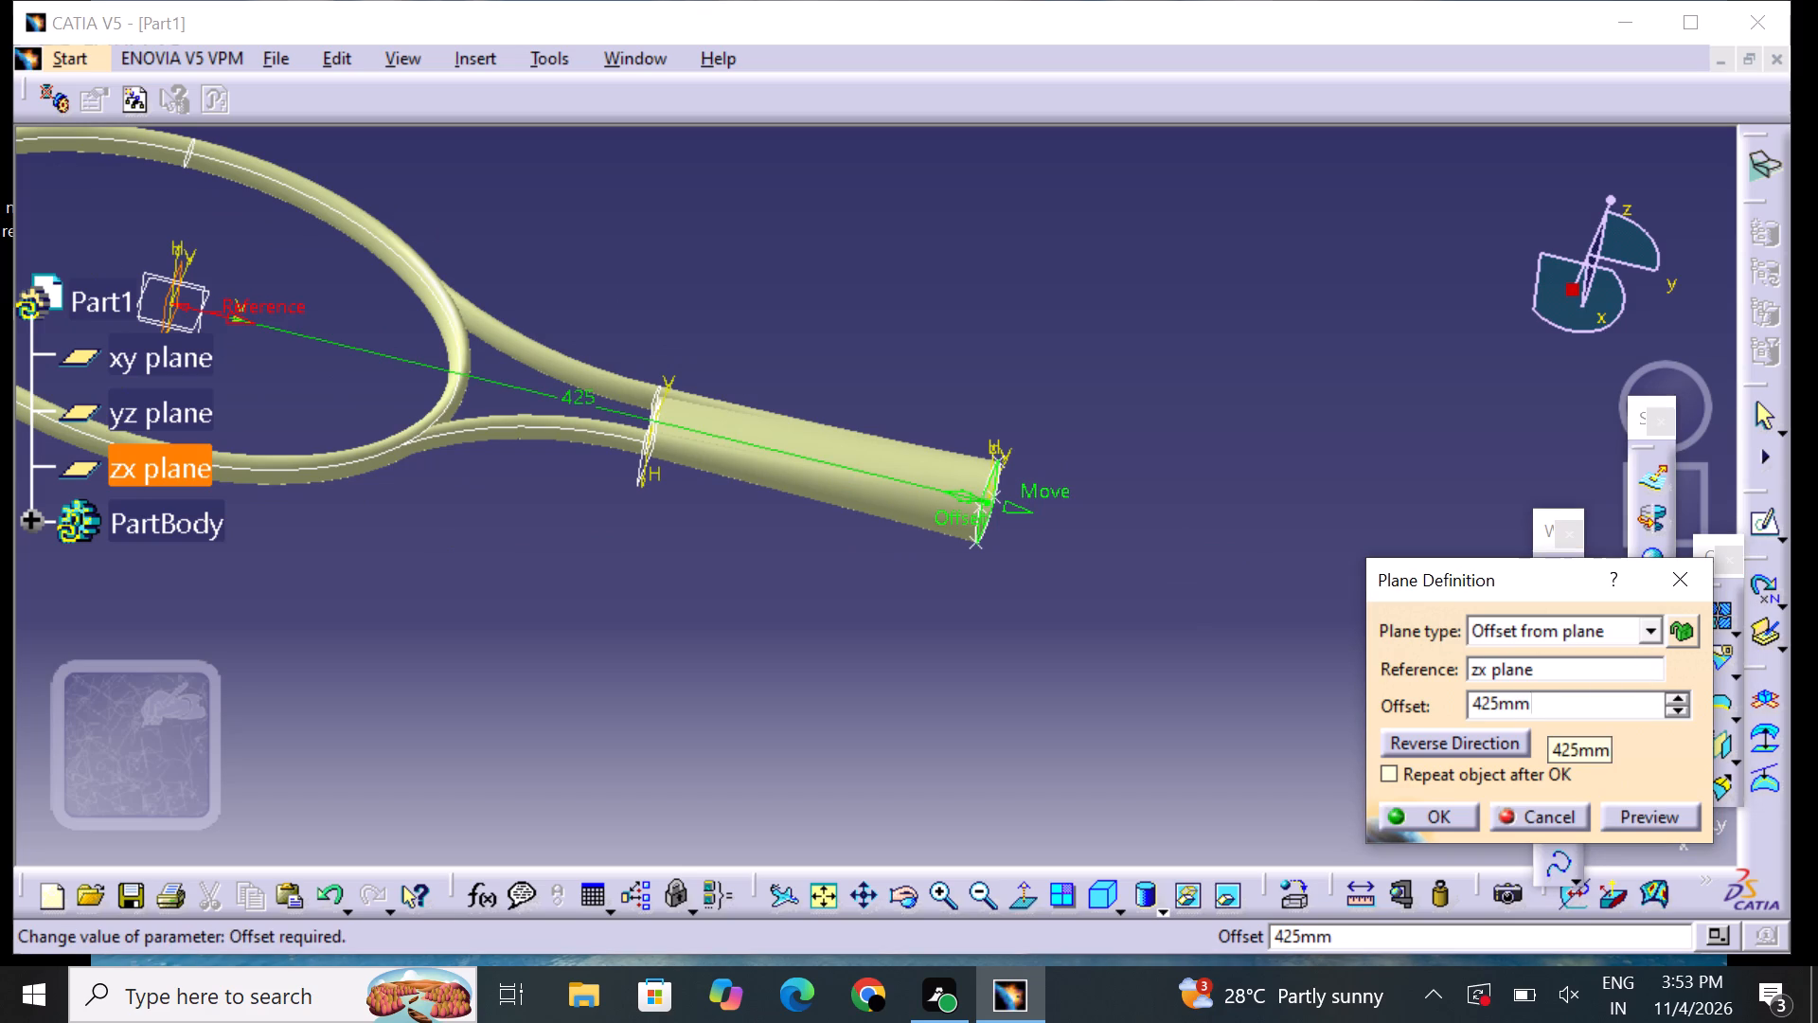
{"action": "key", "text": "BackSpace"}
{"action": "key", "text": "BackSpace"}
{"action": "key", "text": "BackSpace"}
{"action": "key", "text": "BackSpace"}
{"action": "key", "text": "BackSpace"}
{"action": "key", "text": "BackSpace"}
{"action": "key", "text": "BackSpace"}
{"action": "key", "text": "BackSpace"}
{"action": "key", "text": "BackSpace"}
{"action": "key", "text": "BackSpace"}
{"action": "key", "text": "BackSpace"}
{"action": "key", "text": "BackSpace"}
{"action": "key", "text": "BackSpace"}
{"action": "key", "text": "BackSpace"}
{"action": "type", "text": "55"}
{"action": "key", "text": "0"}
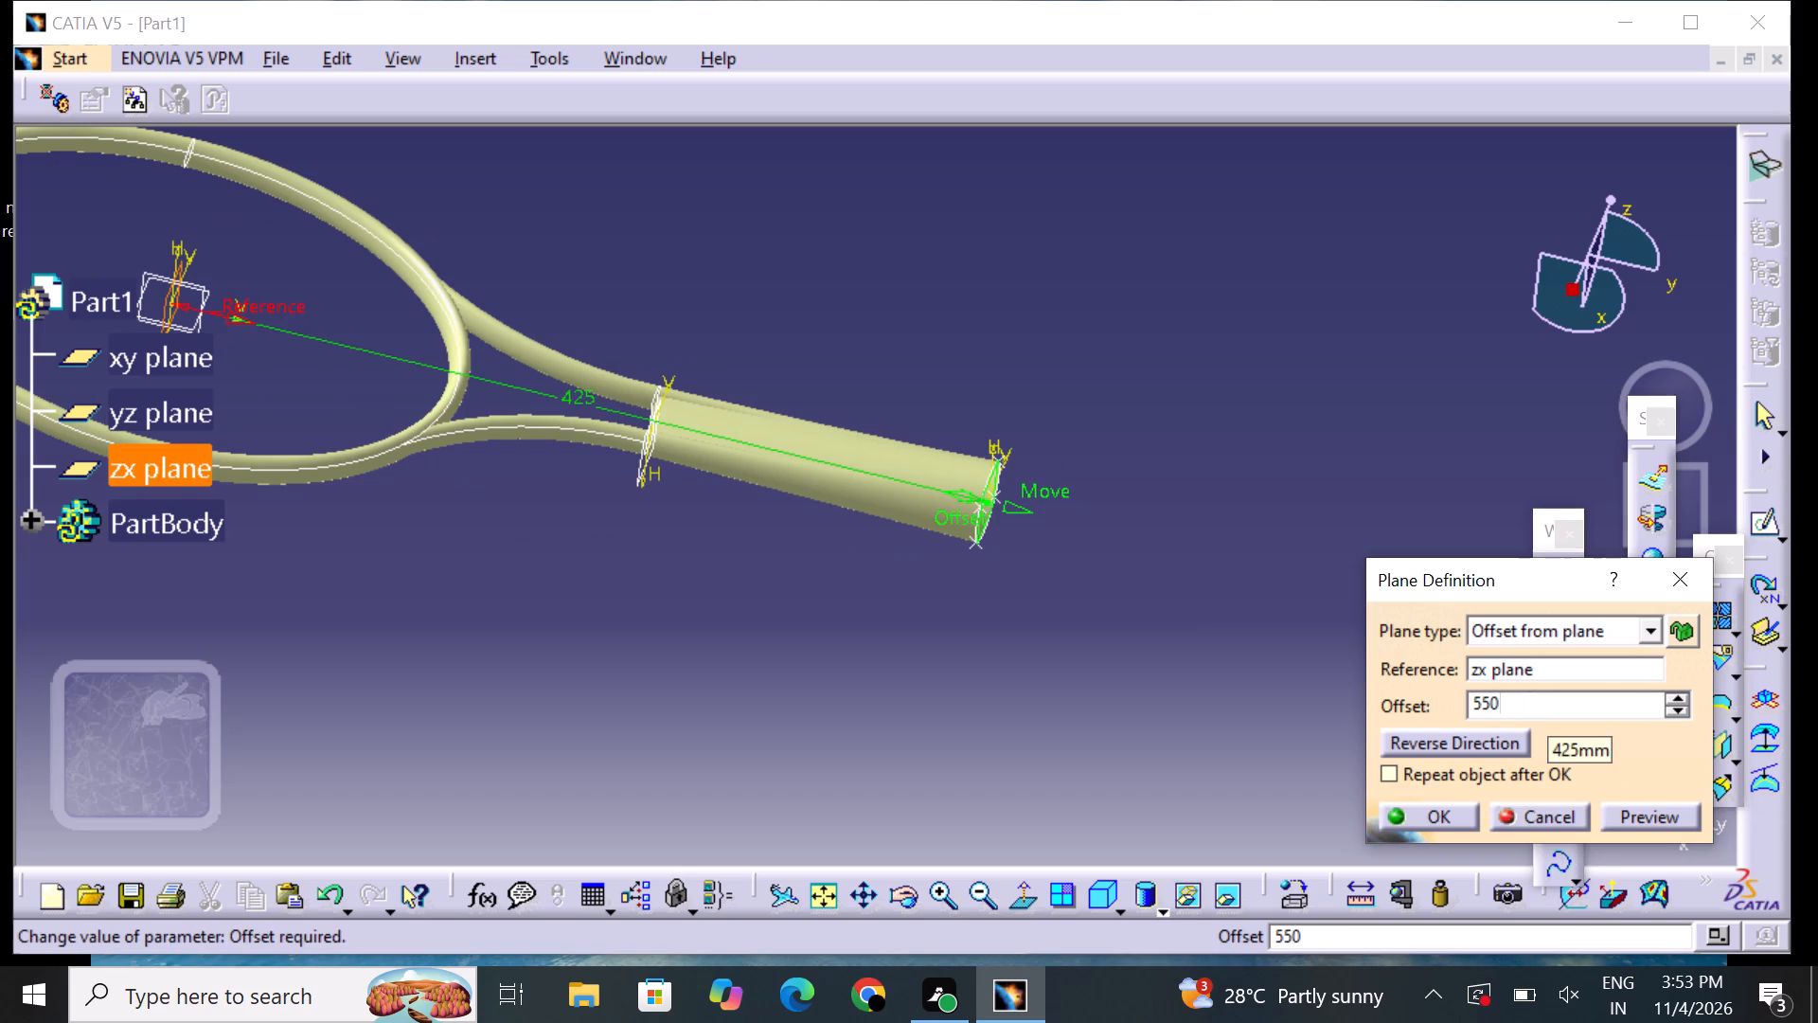
{"action": "key", "text": "Return"}
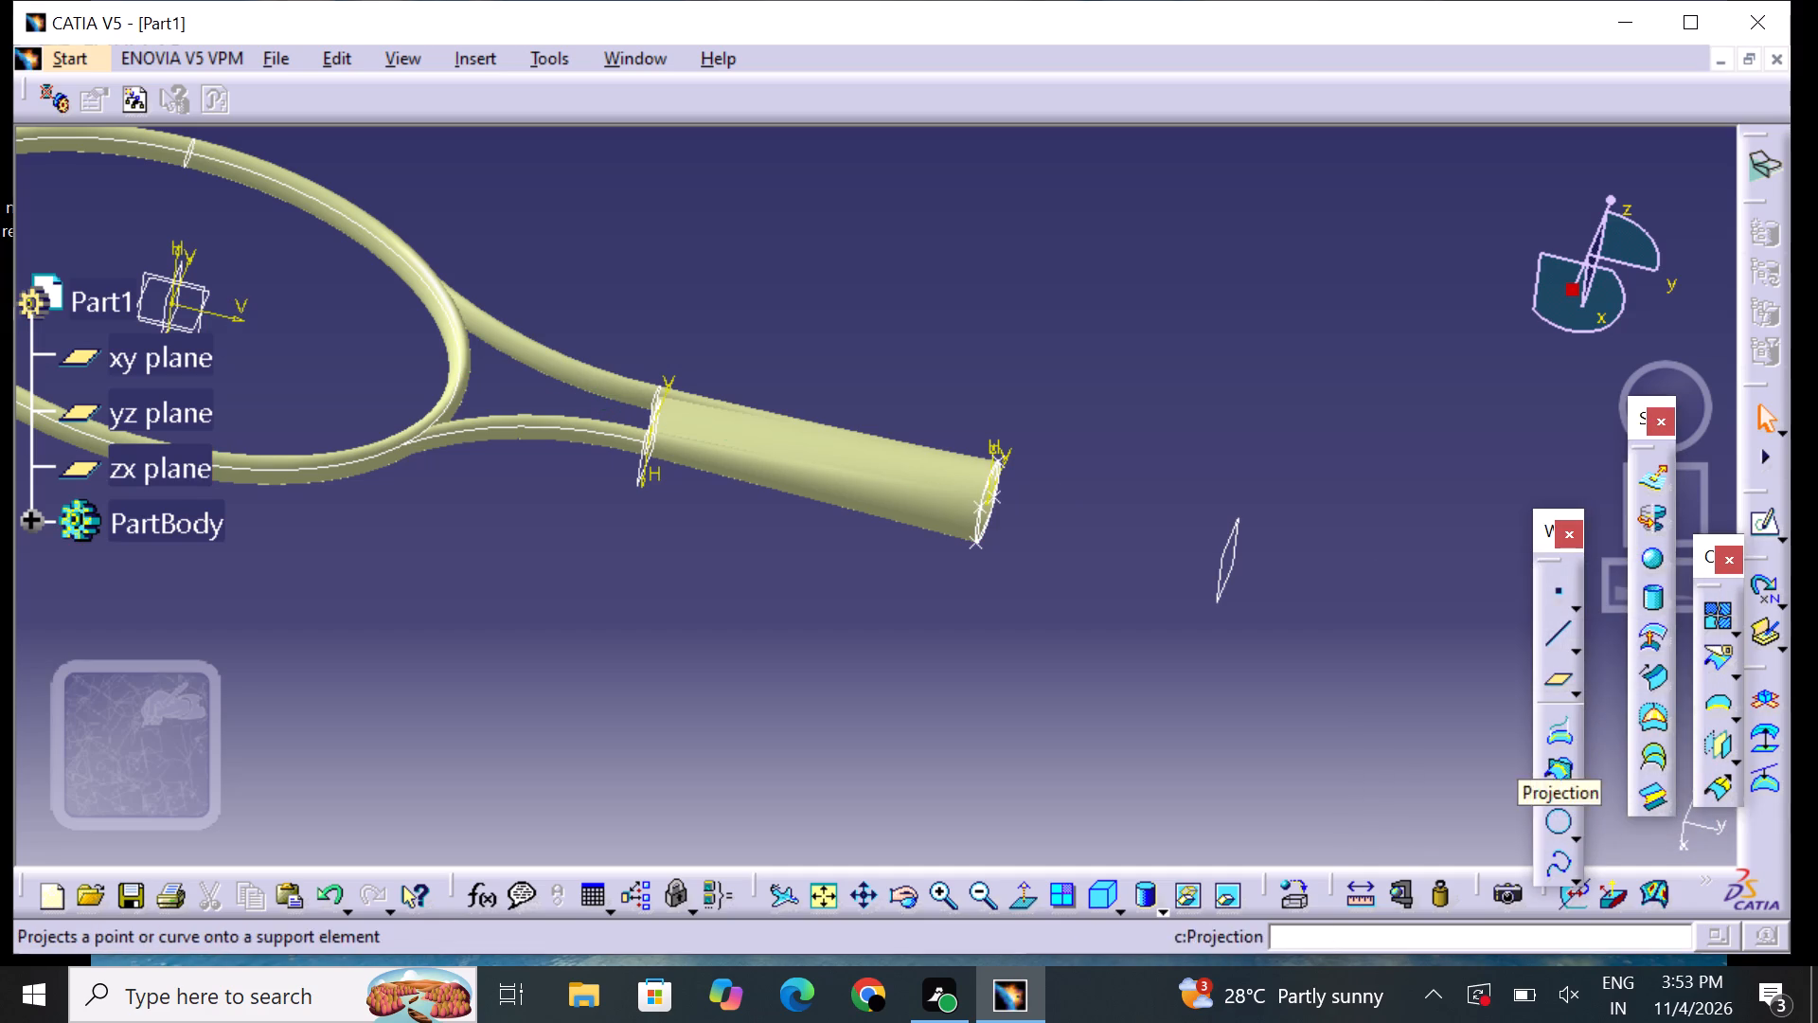
Open a sketch on the new offset plane and draw a circle about 72 mm in diameter centred on the origin.
{"action": "left_click", "coordinate": [1213, 591]}
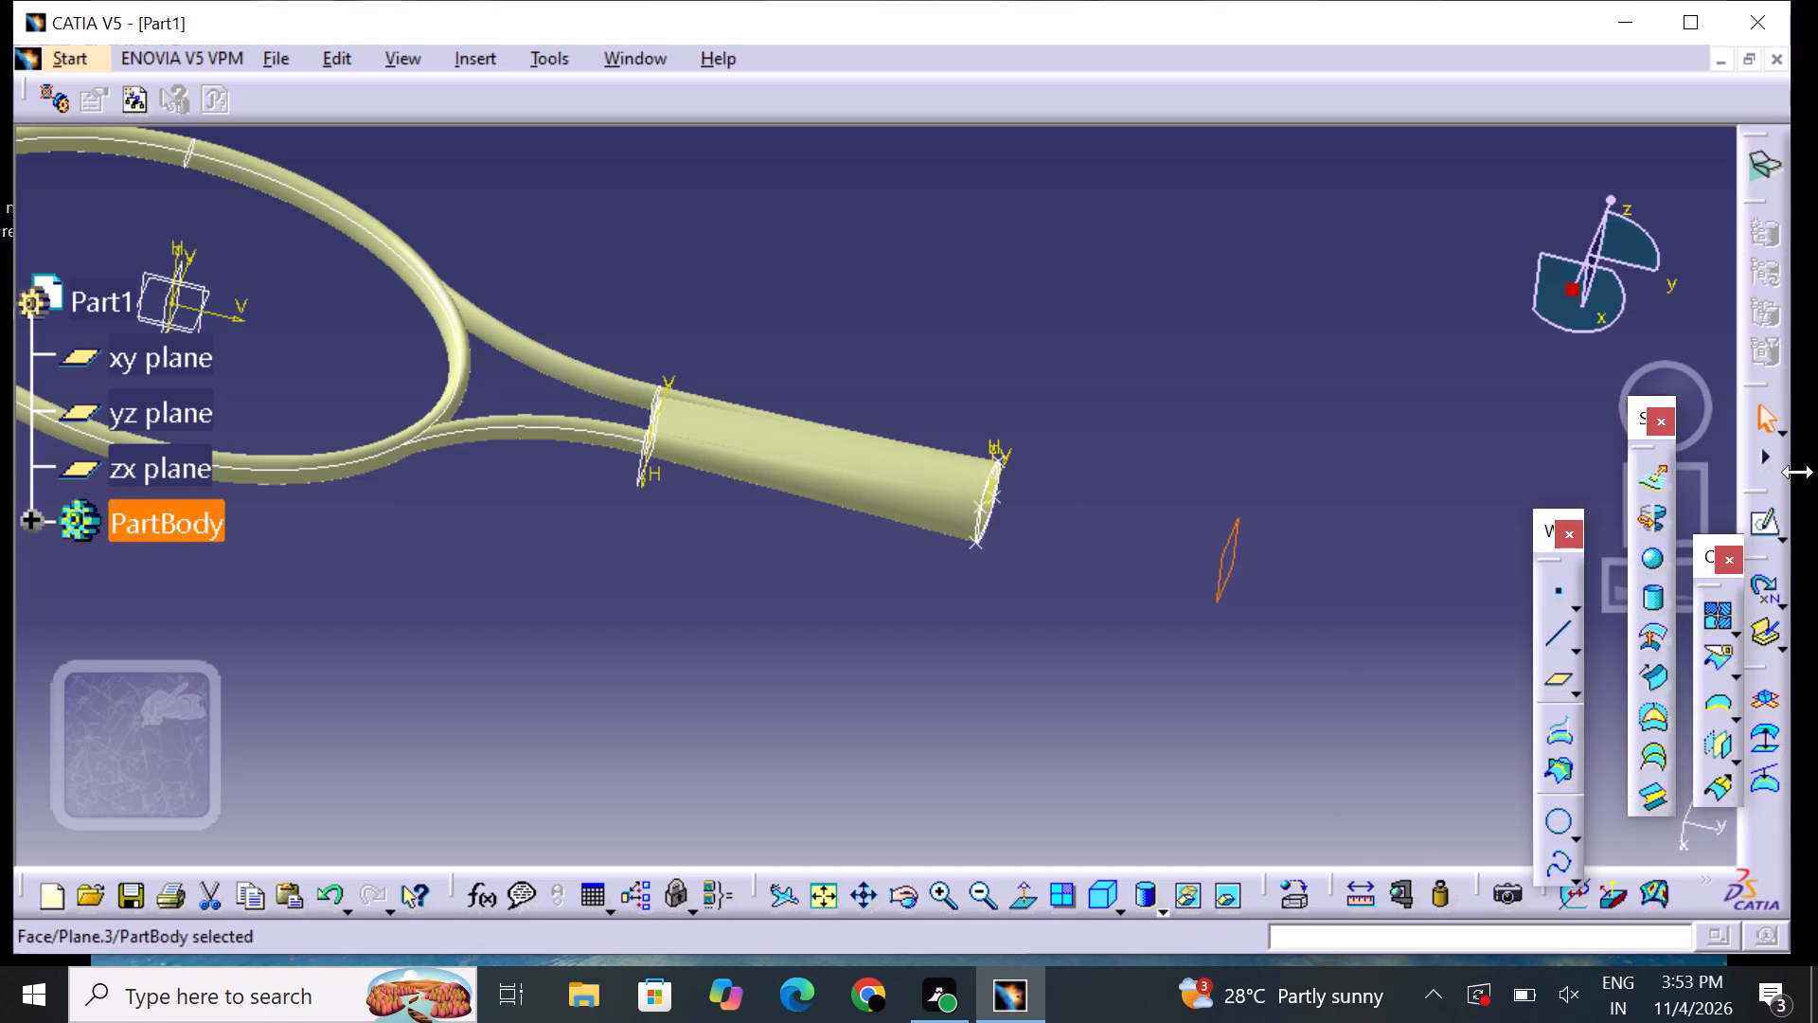
{"action": "left_click_drag", "start_coordinate": [1748, 517], "coordinate": [1748, 506]}
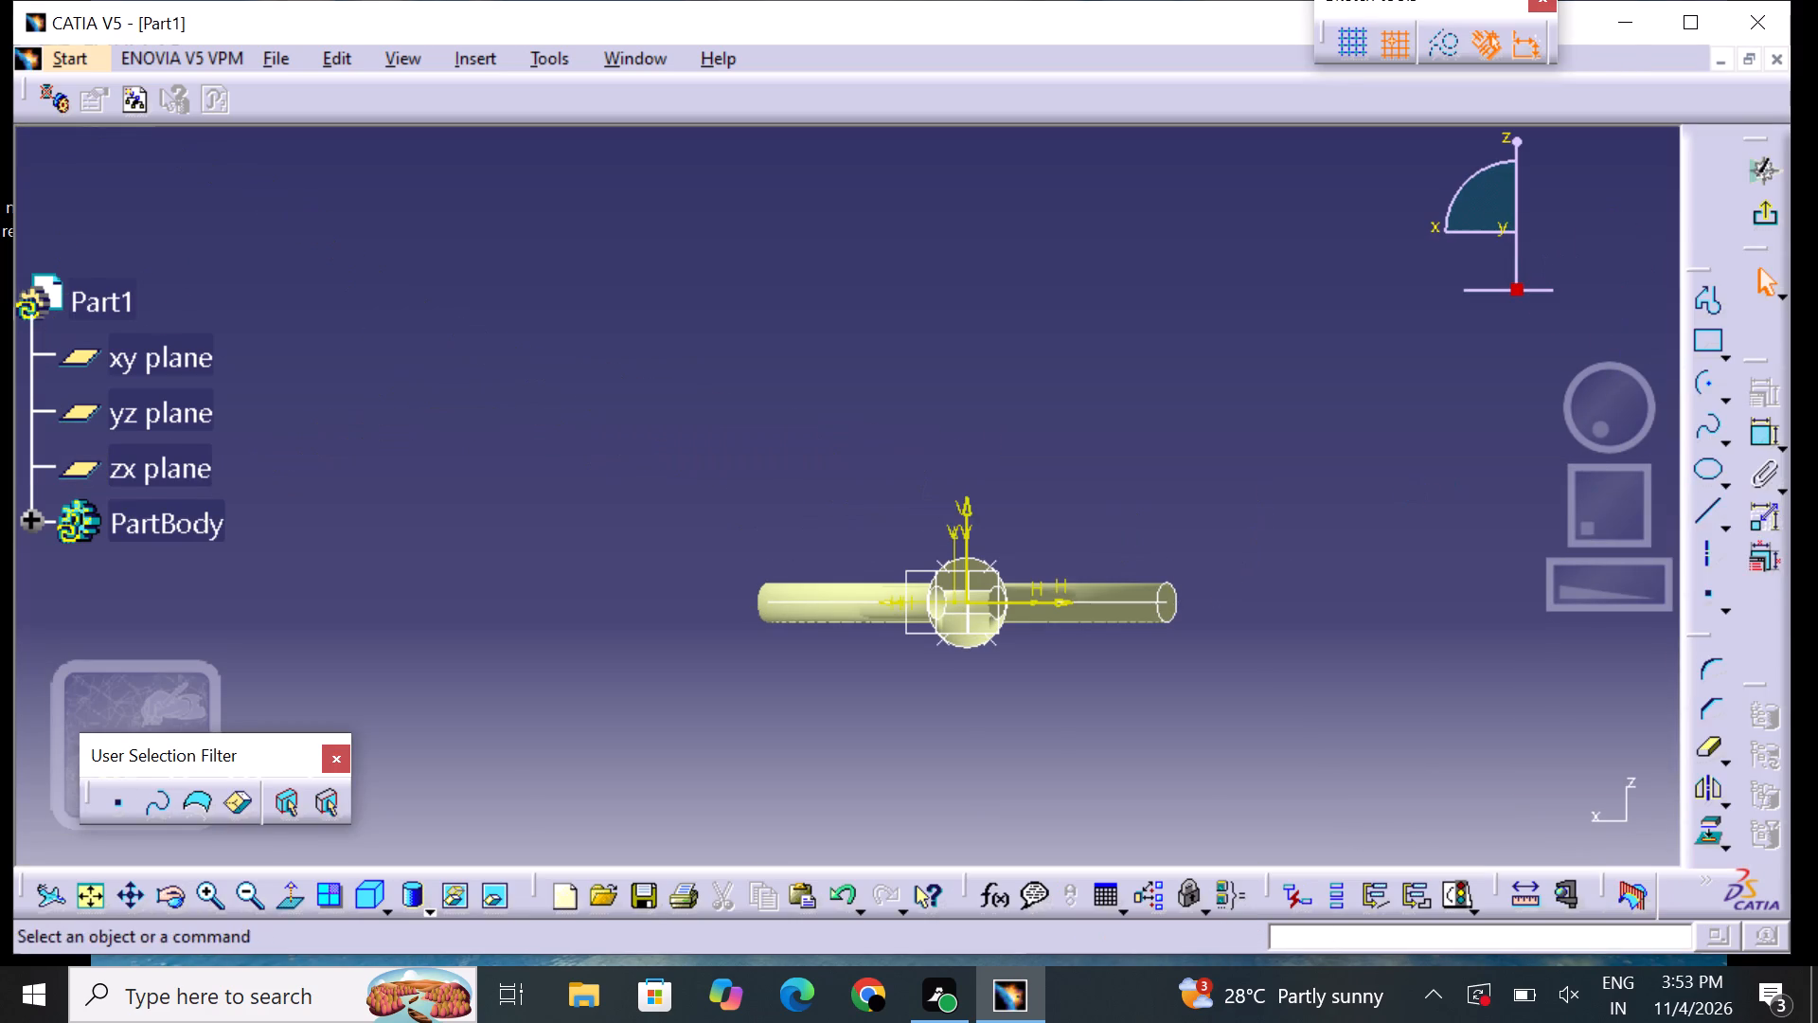
{"action": "middle_click_drag", "start_coordinate": [1219, 649], "coordinate": [1176, 518]}
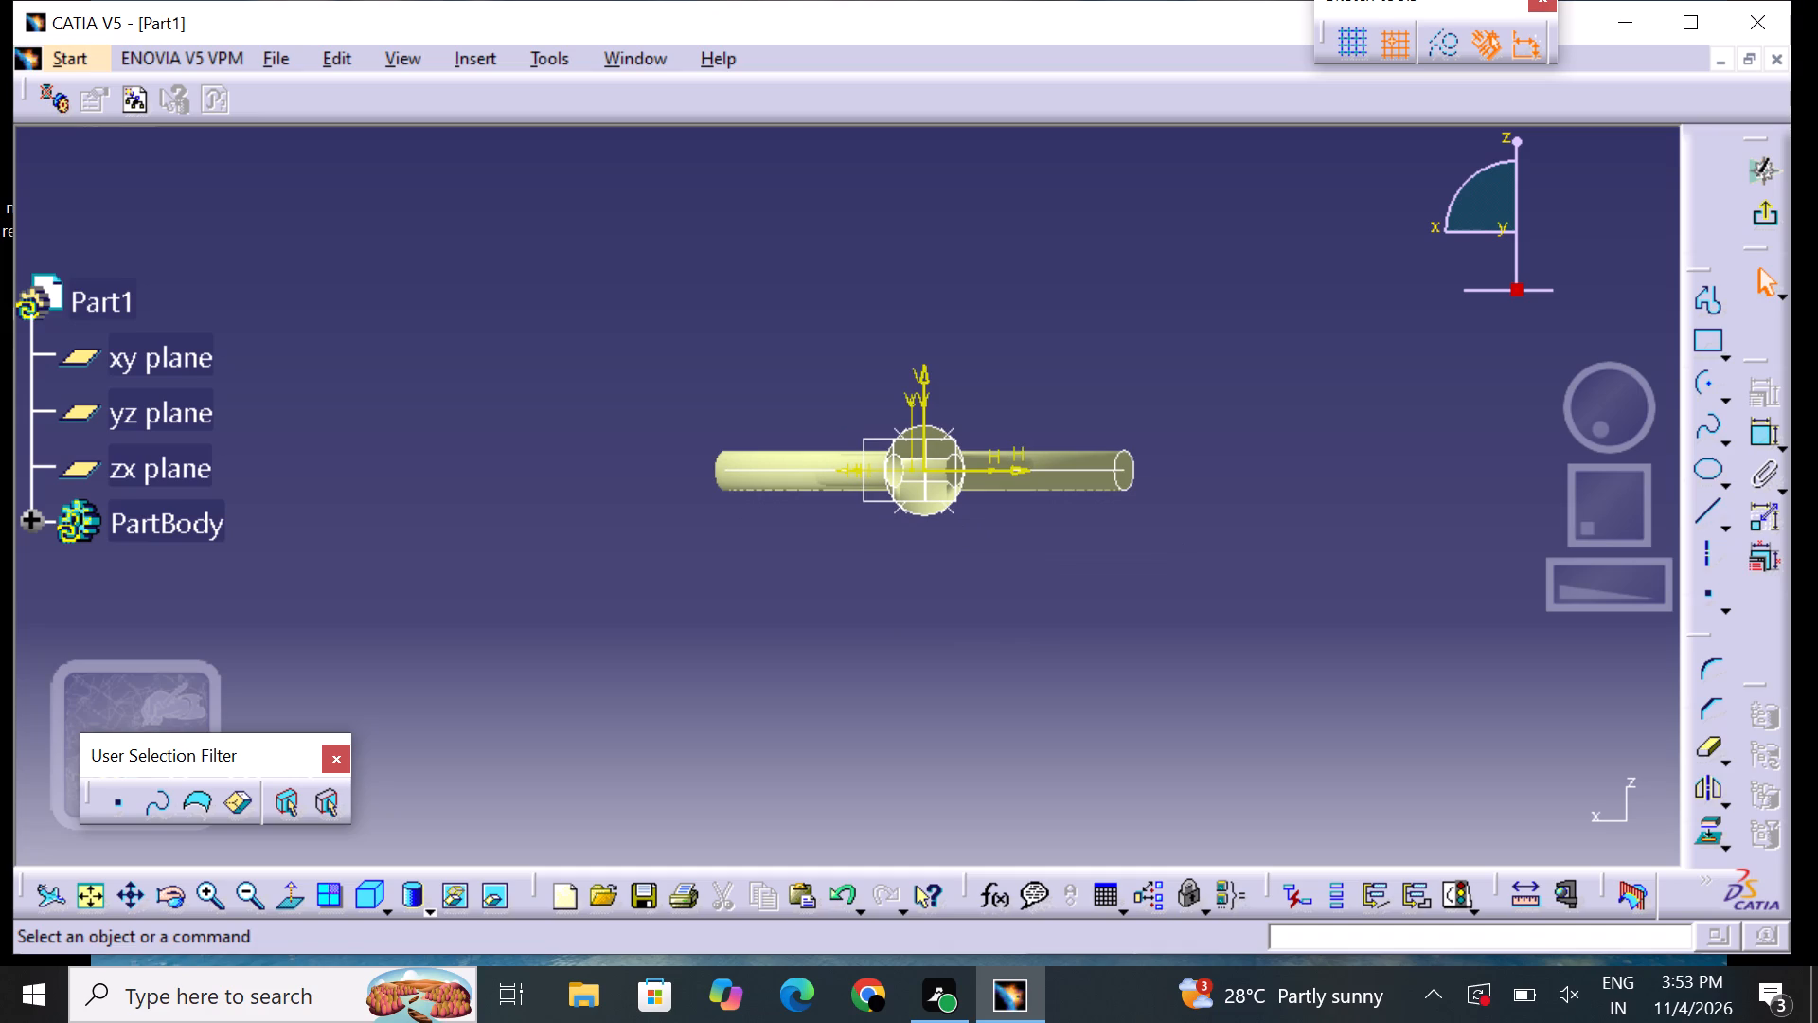
{"action": "double_click", "coordinate": [209, 899]}
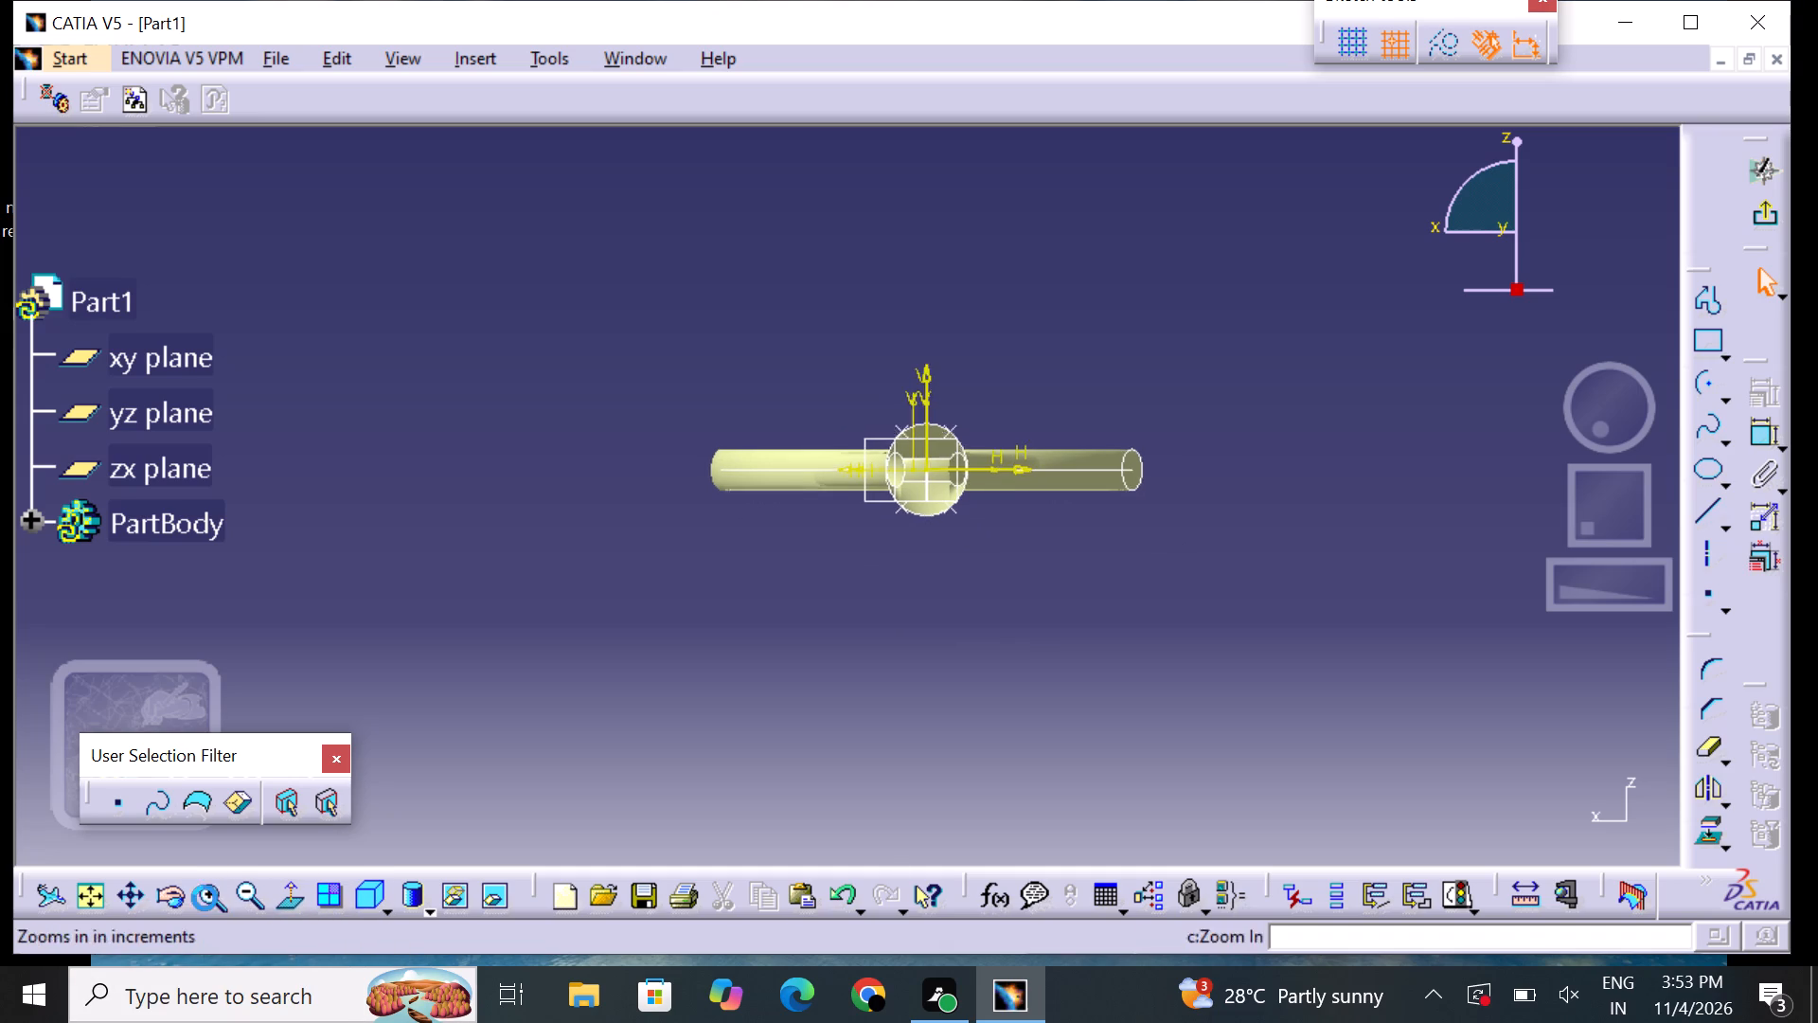
{"action": "left_click", "coordinate": [196, 902]}
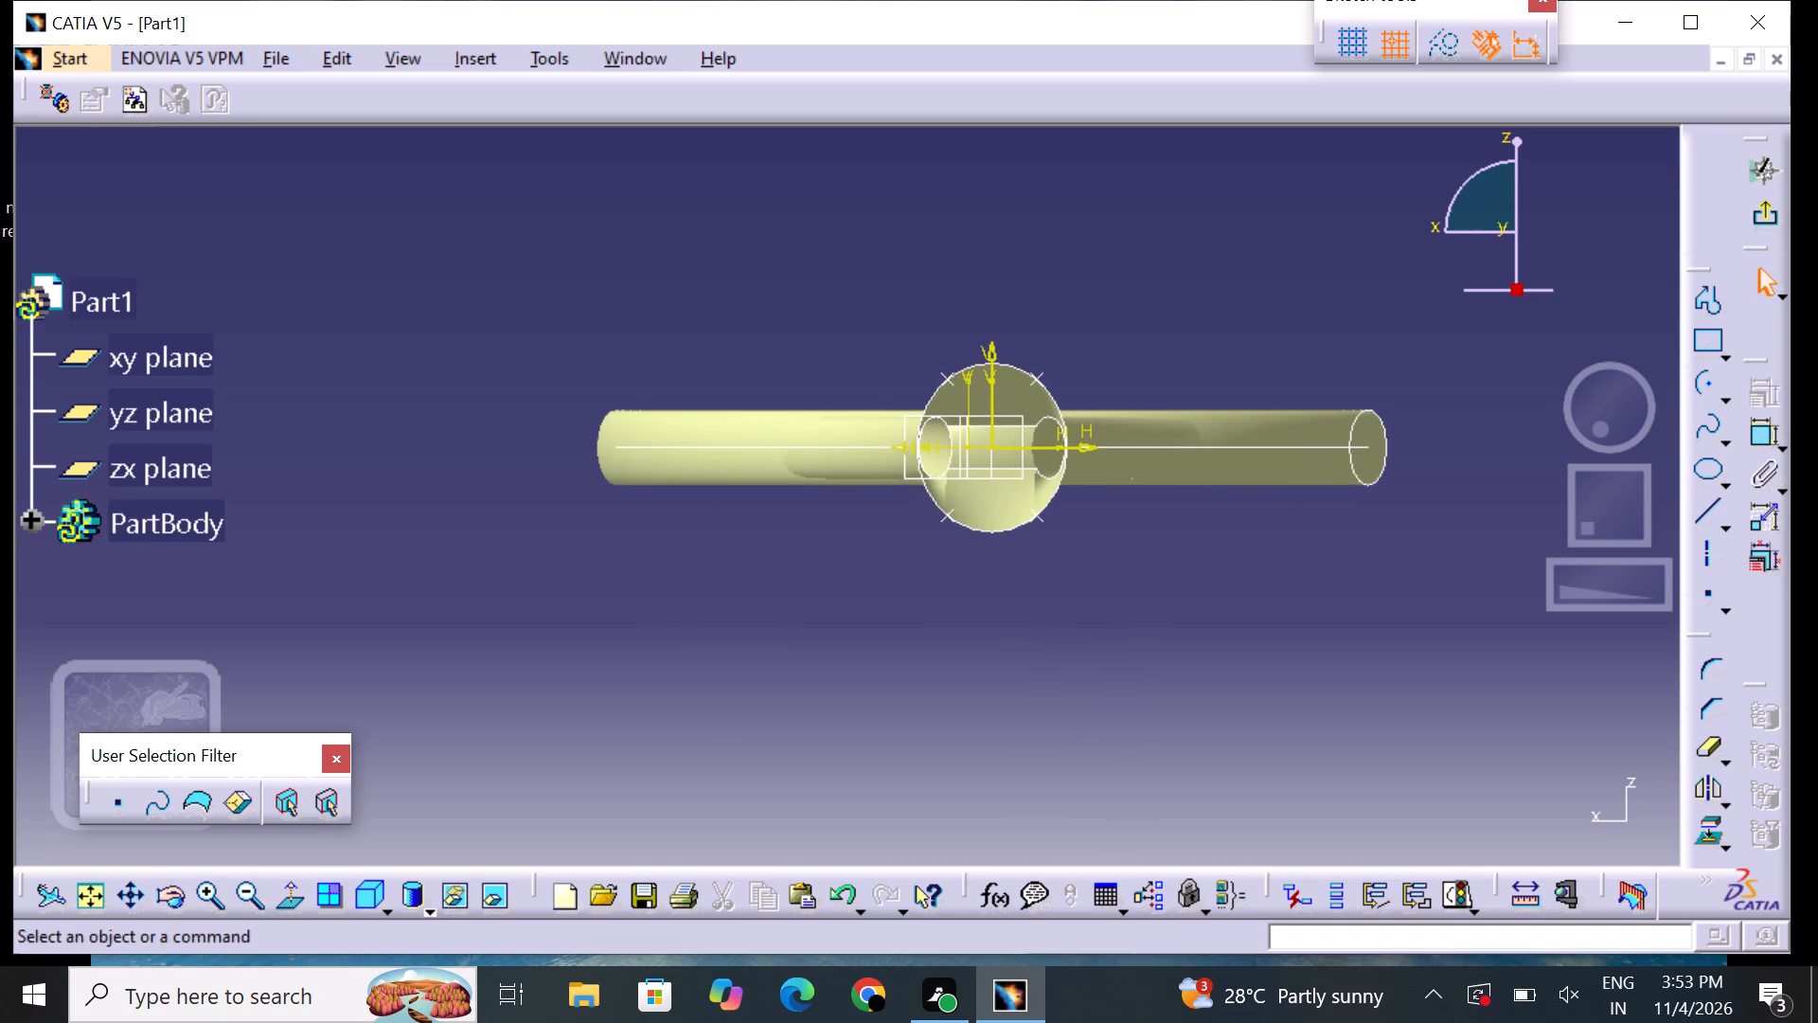
{"action": "middle_click_drag", "start_coordinate": [1044, 658], "coordinate": [979, 688]}
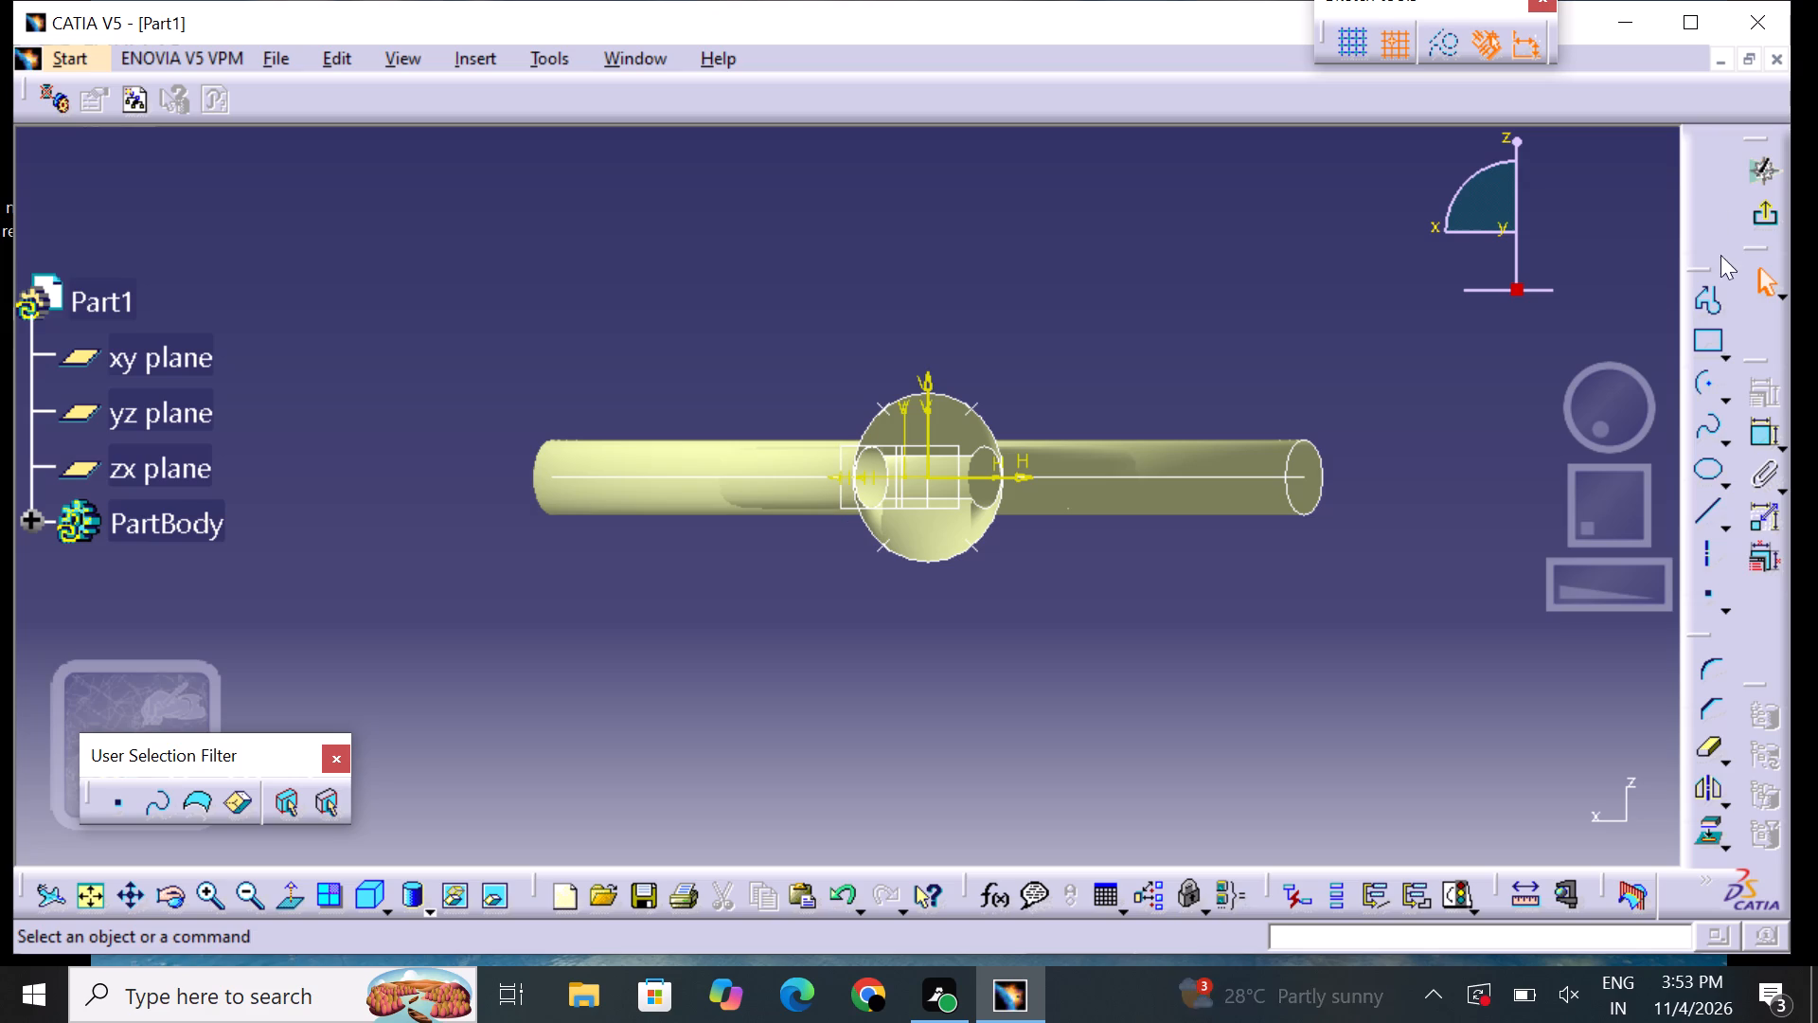
{"action": "left_click", "coordinate": [1720, 402]}
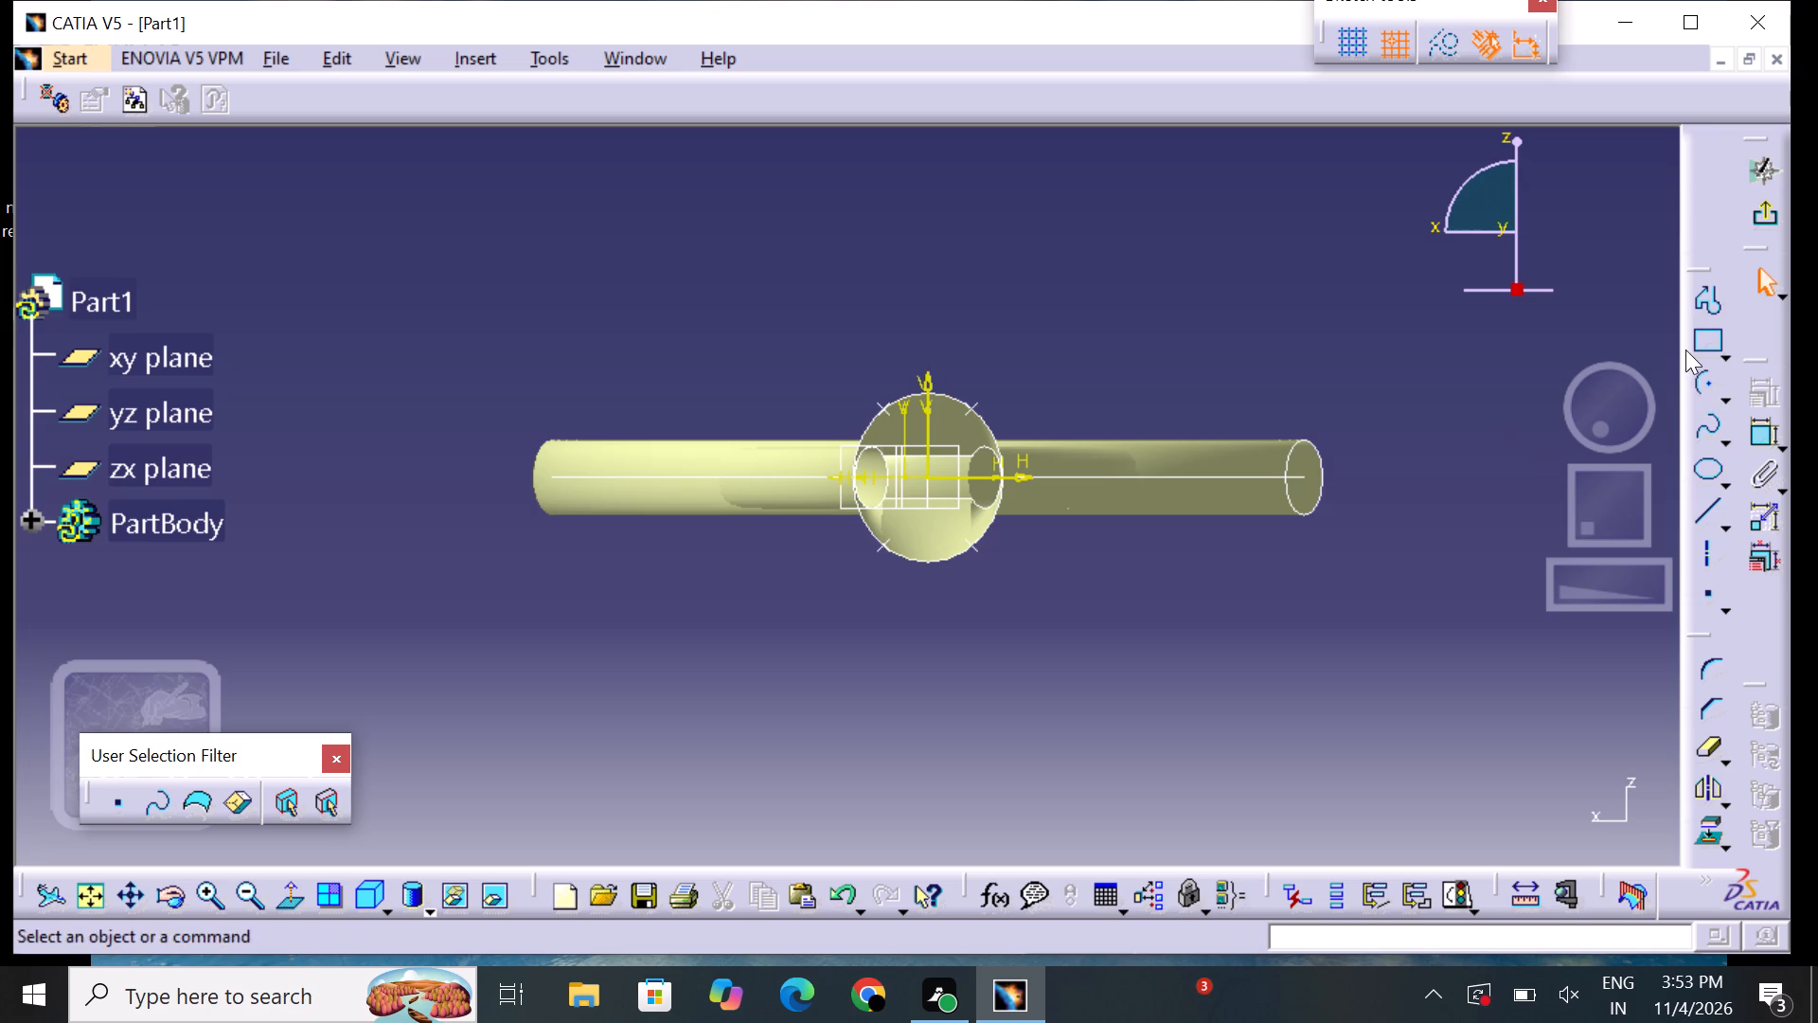
{"action": "left_click", "coordinate": [1724, 390]}
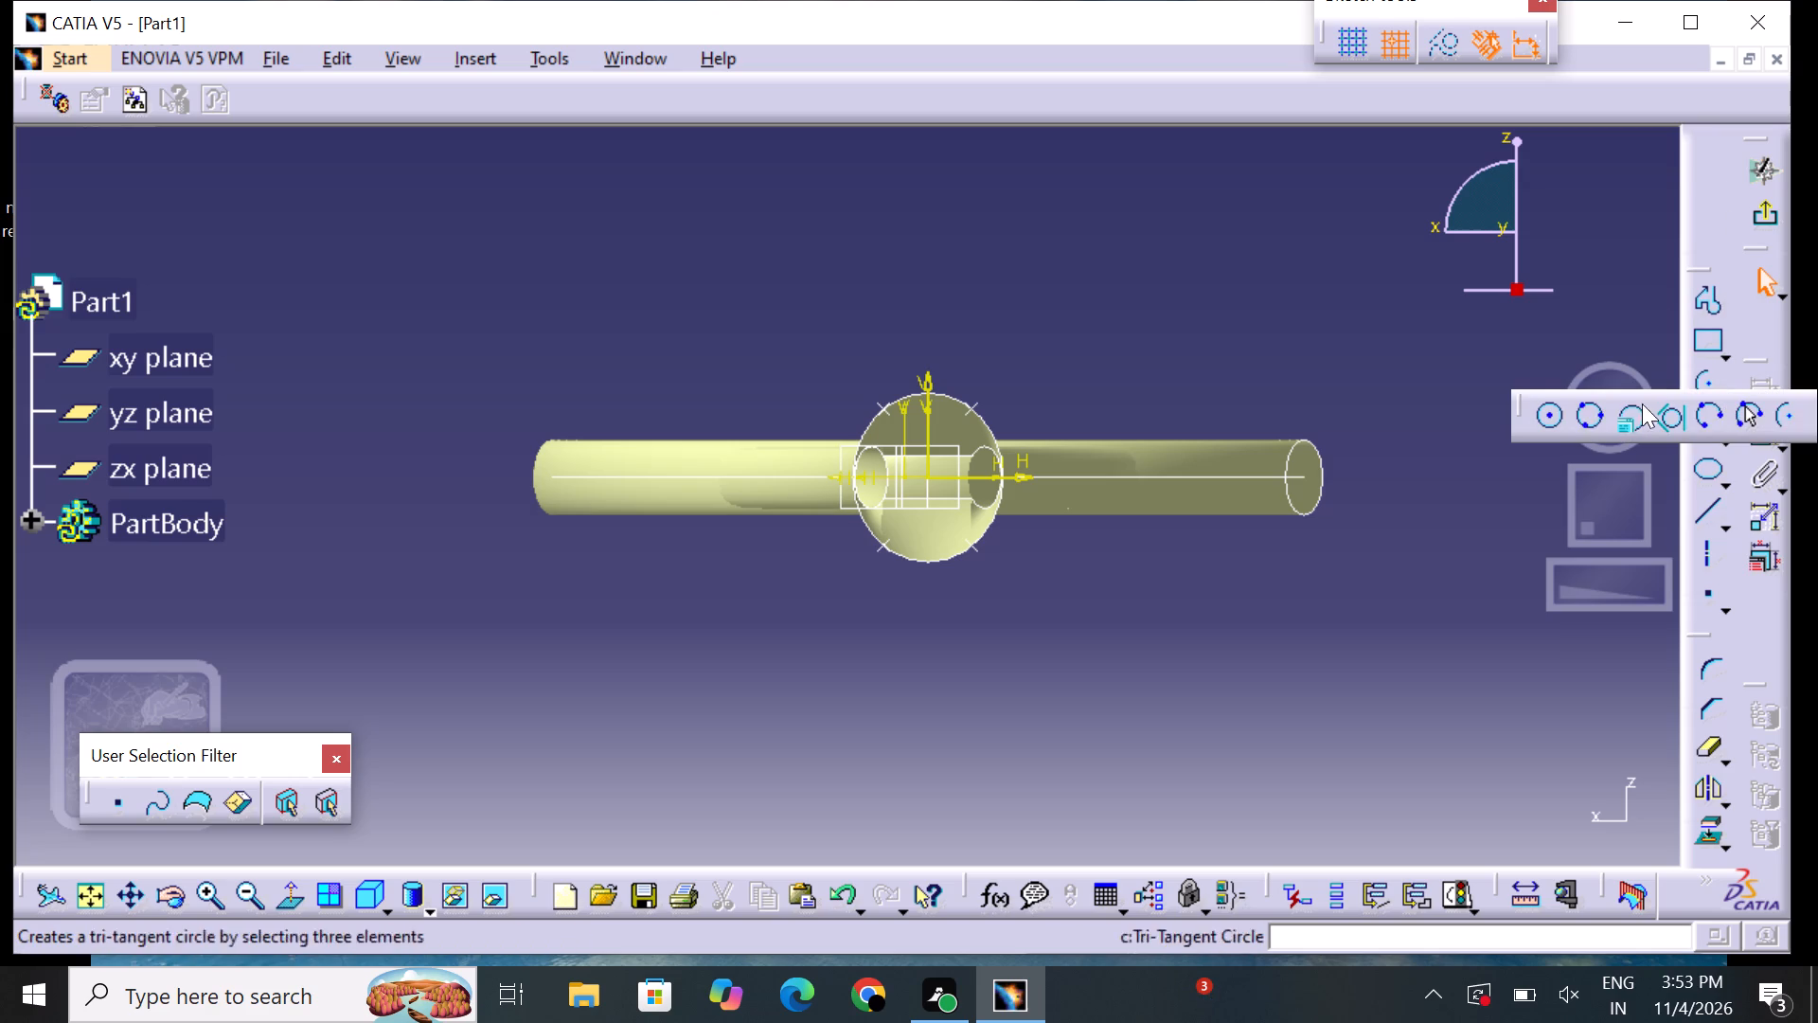
{"action": "left_click", "coordinate": [1546, 416]}
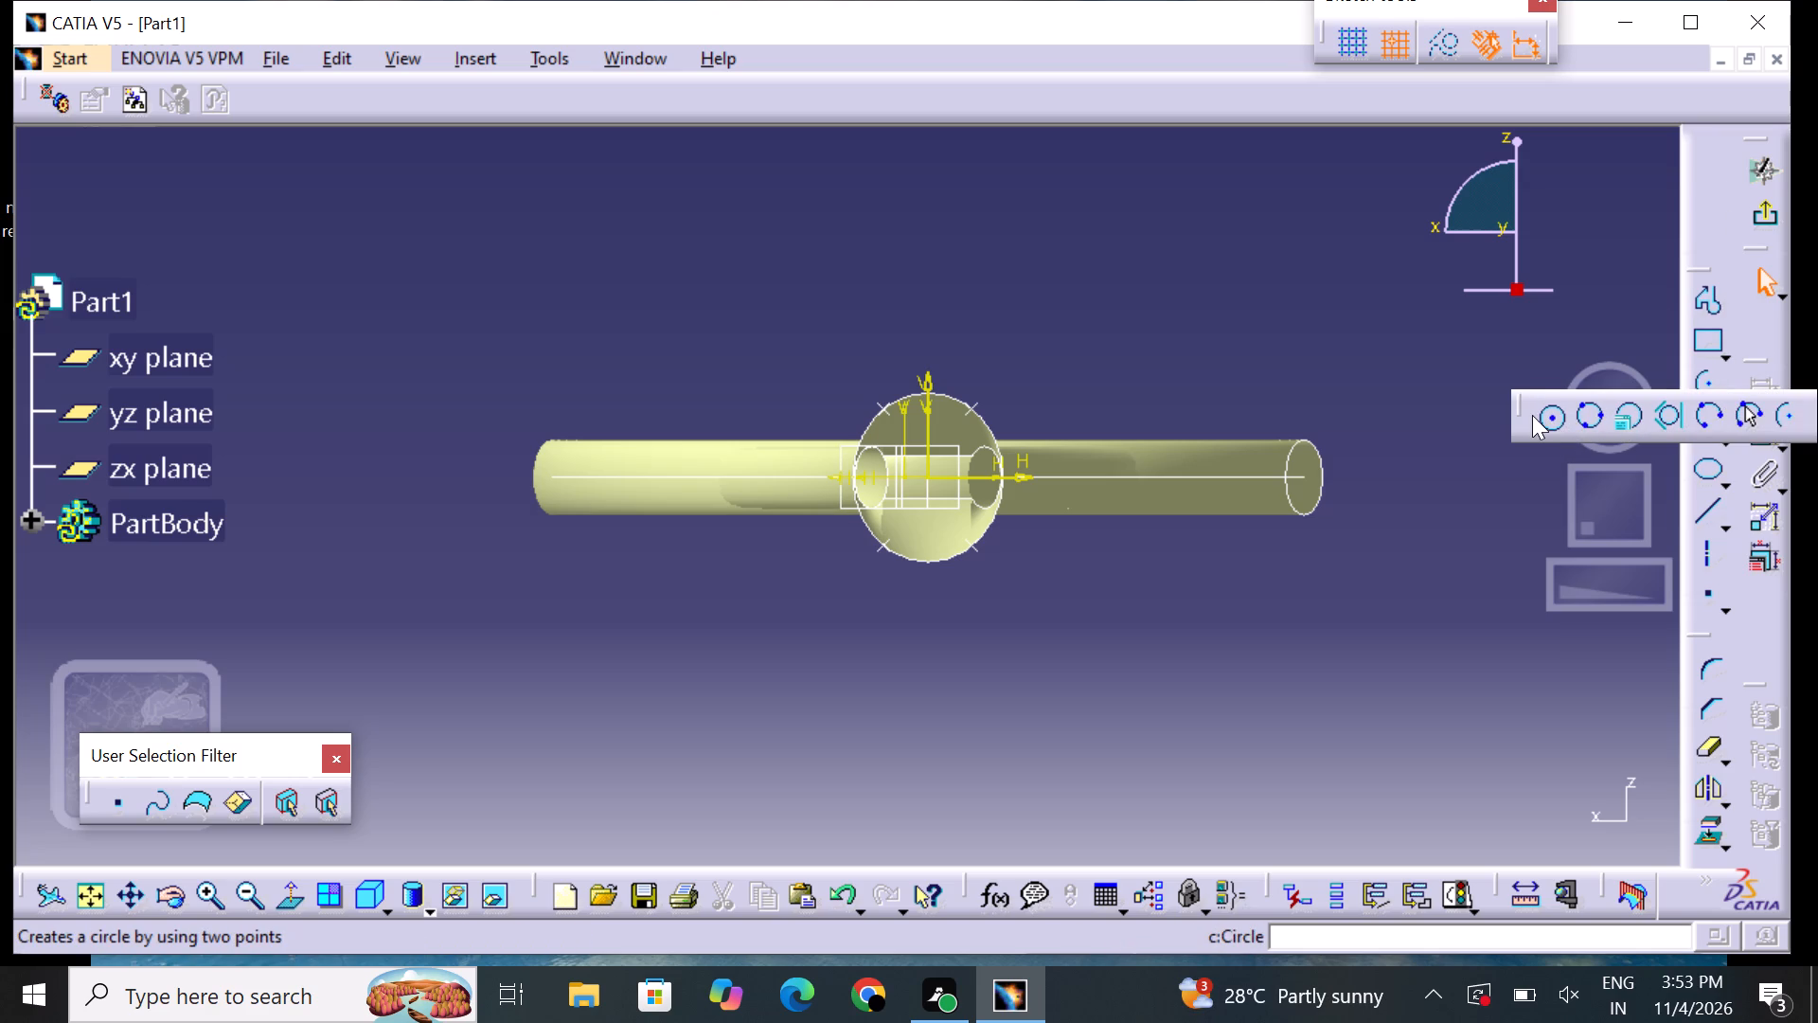
{"action": "left_click_drag", "start_coordinate": [920, 479], "coordinate": [920, 478]}
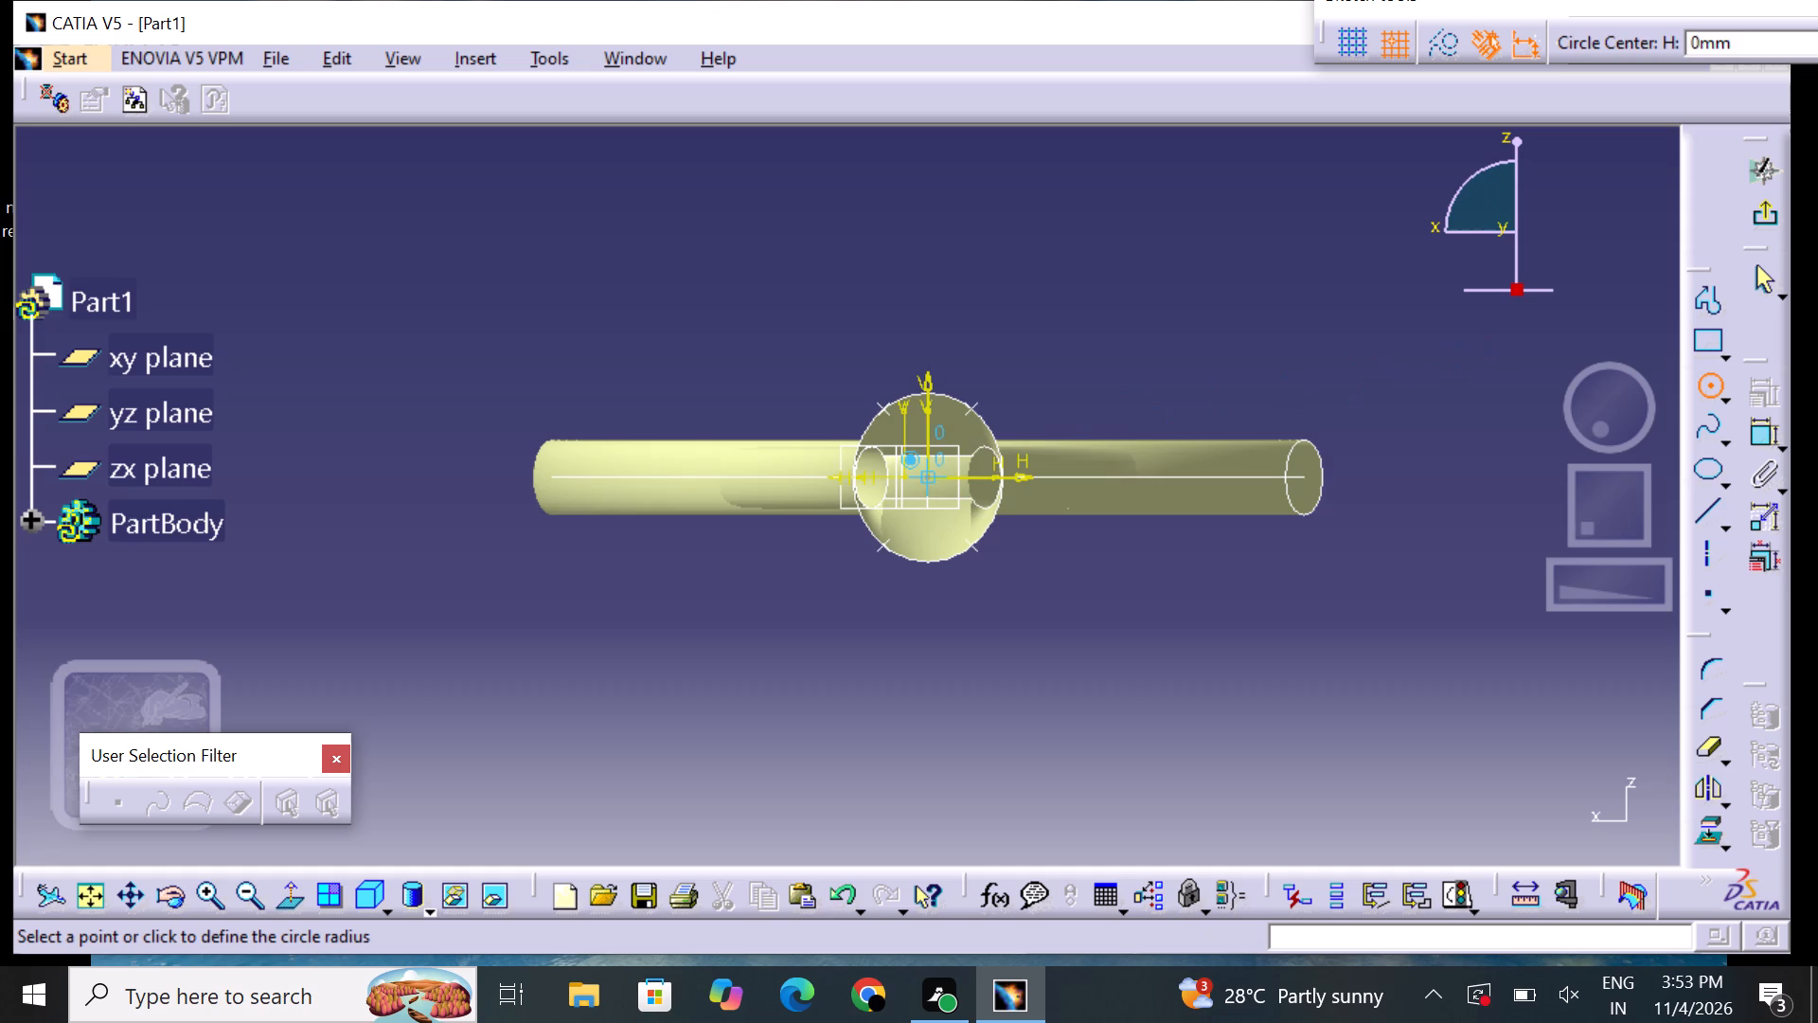
{"action": "left_click_drag", "start_coordinate": [920, 478], "coordinate": [932, 471]}
{"action": "left_click", "coordinate": [1047, 394]}
{"action": "left_click", "coordinate": [1177, 622]}
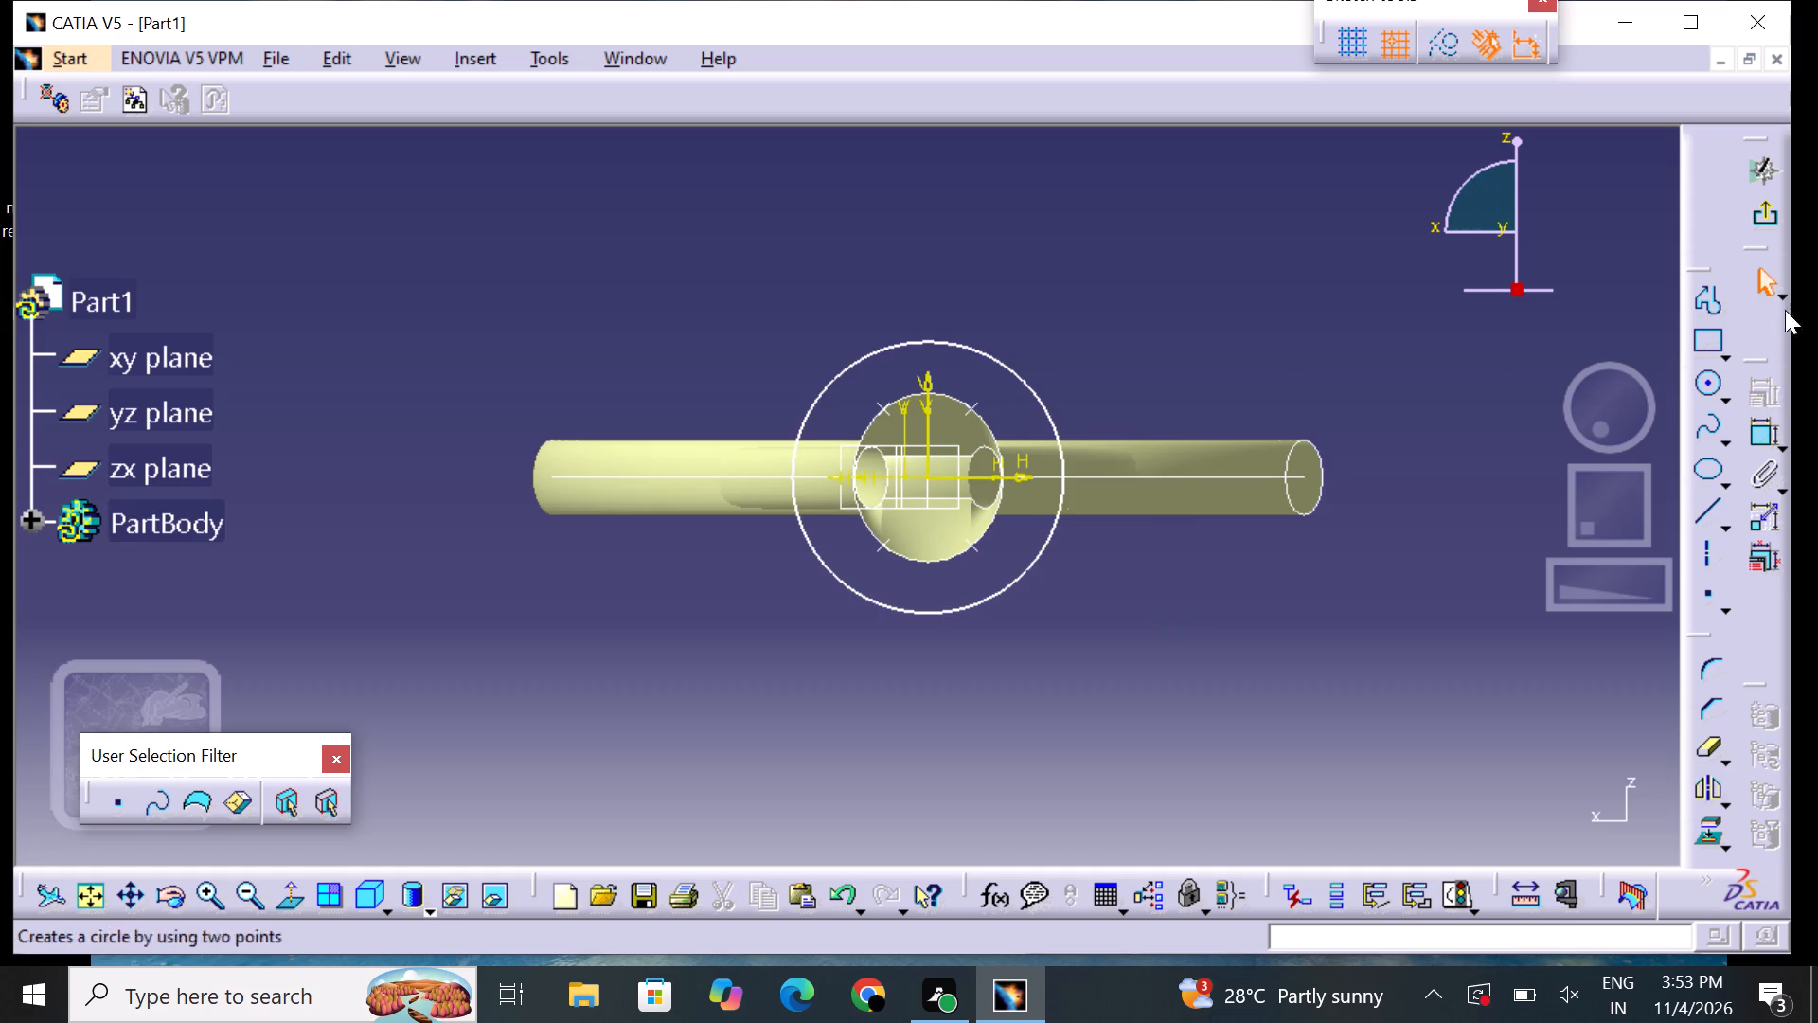
Constrain the circle's diameter to 45 mm and exit the sketch.
{"action": "left_click", "coordinate": [1740, 430]}
{"action": "left_click", "coordinate": [1768, 430]}
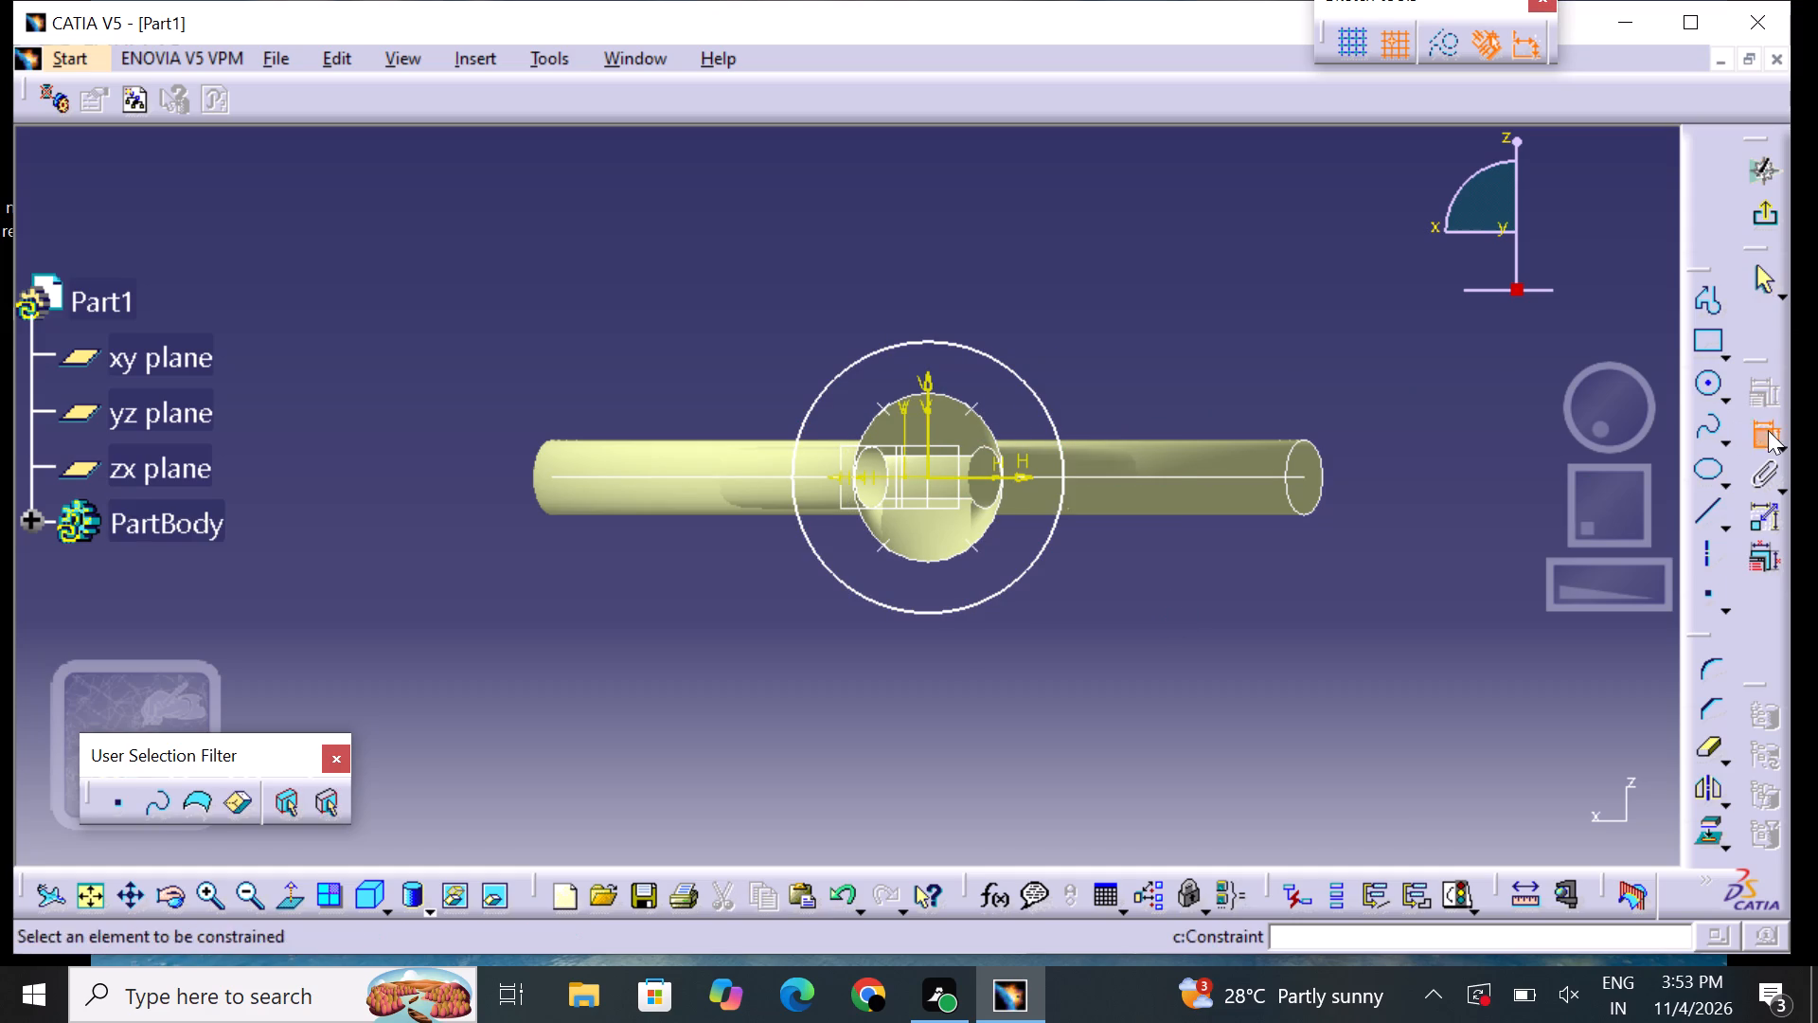
{"action": "left_click", "coordinate": [1018, 378]}
{"action": "left_click", "coordinate": [1077, 313]}
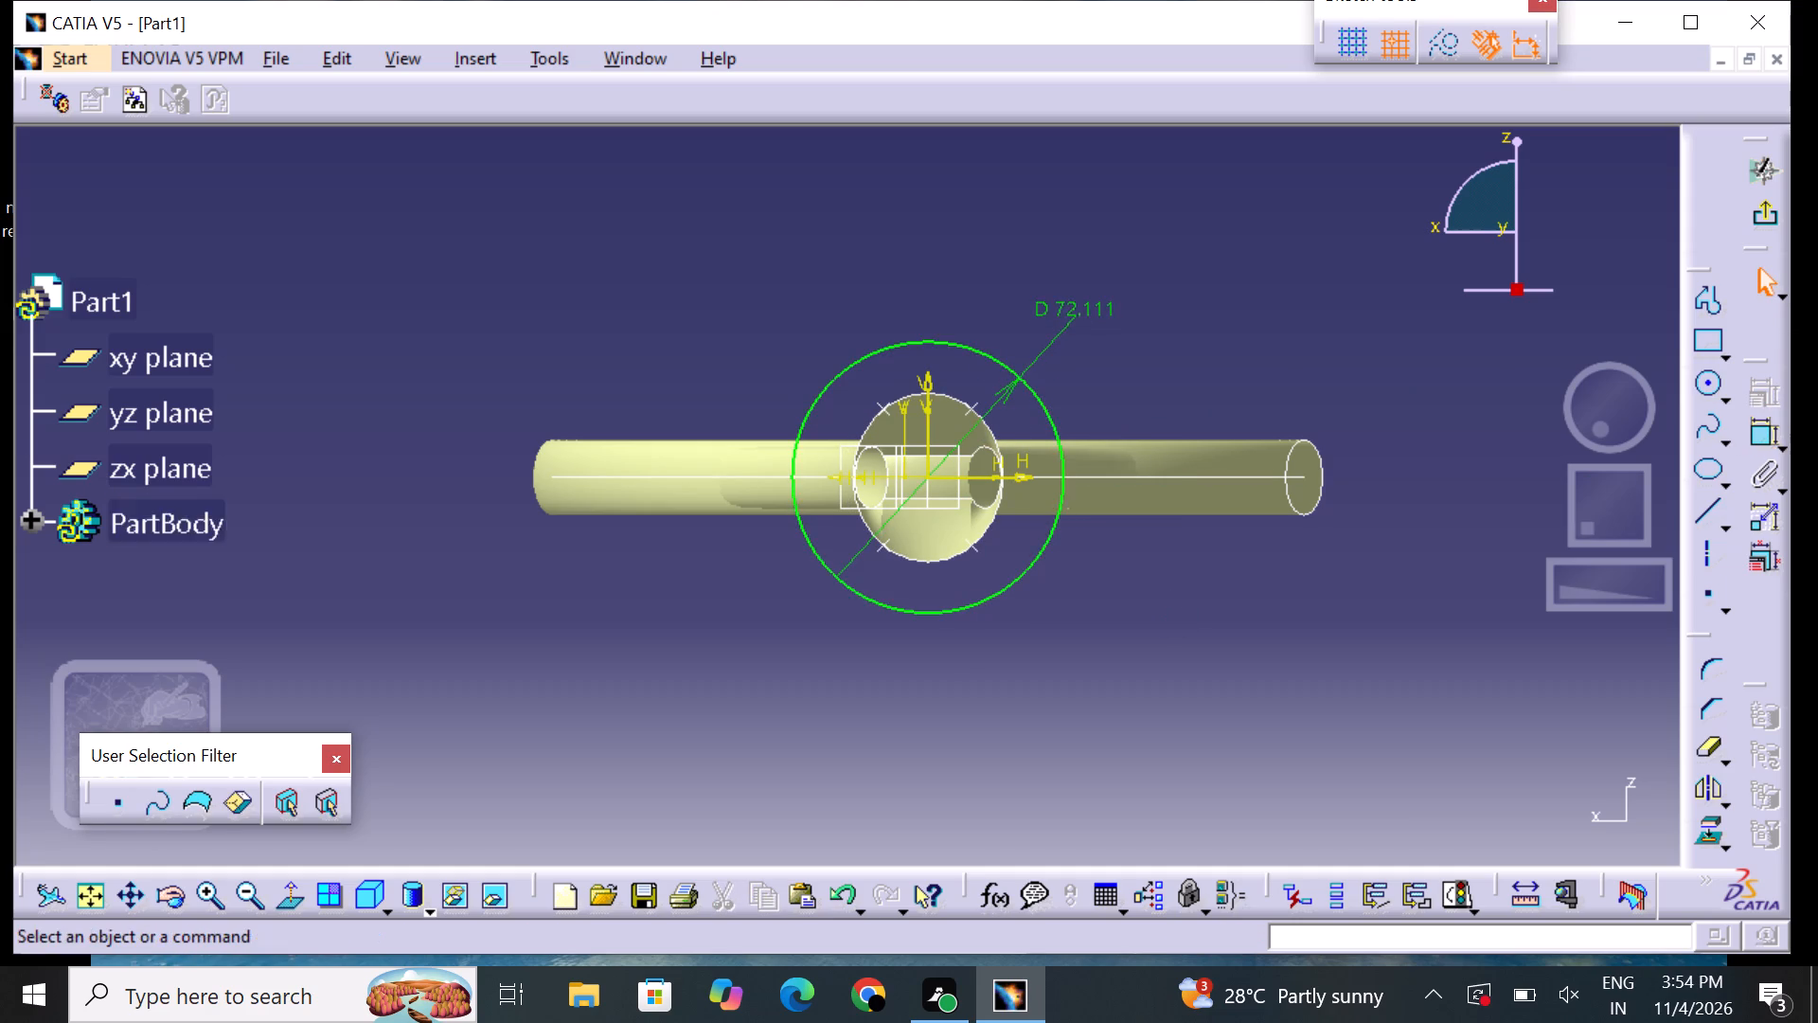
{"action": "double_click", "coordinate": [1078, 300]}
{"action": "key", "text": "BackSpace"}
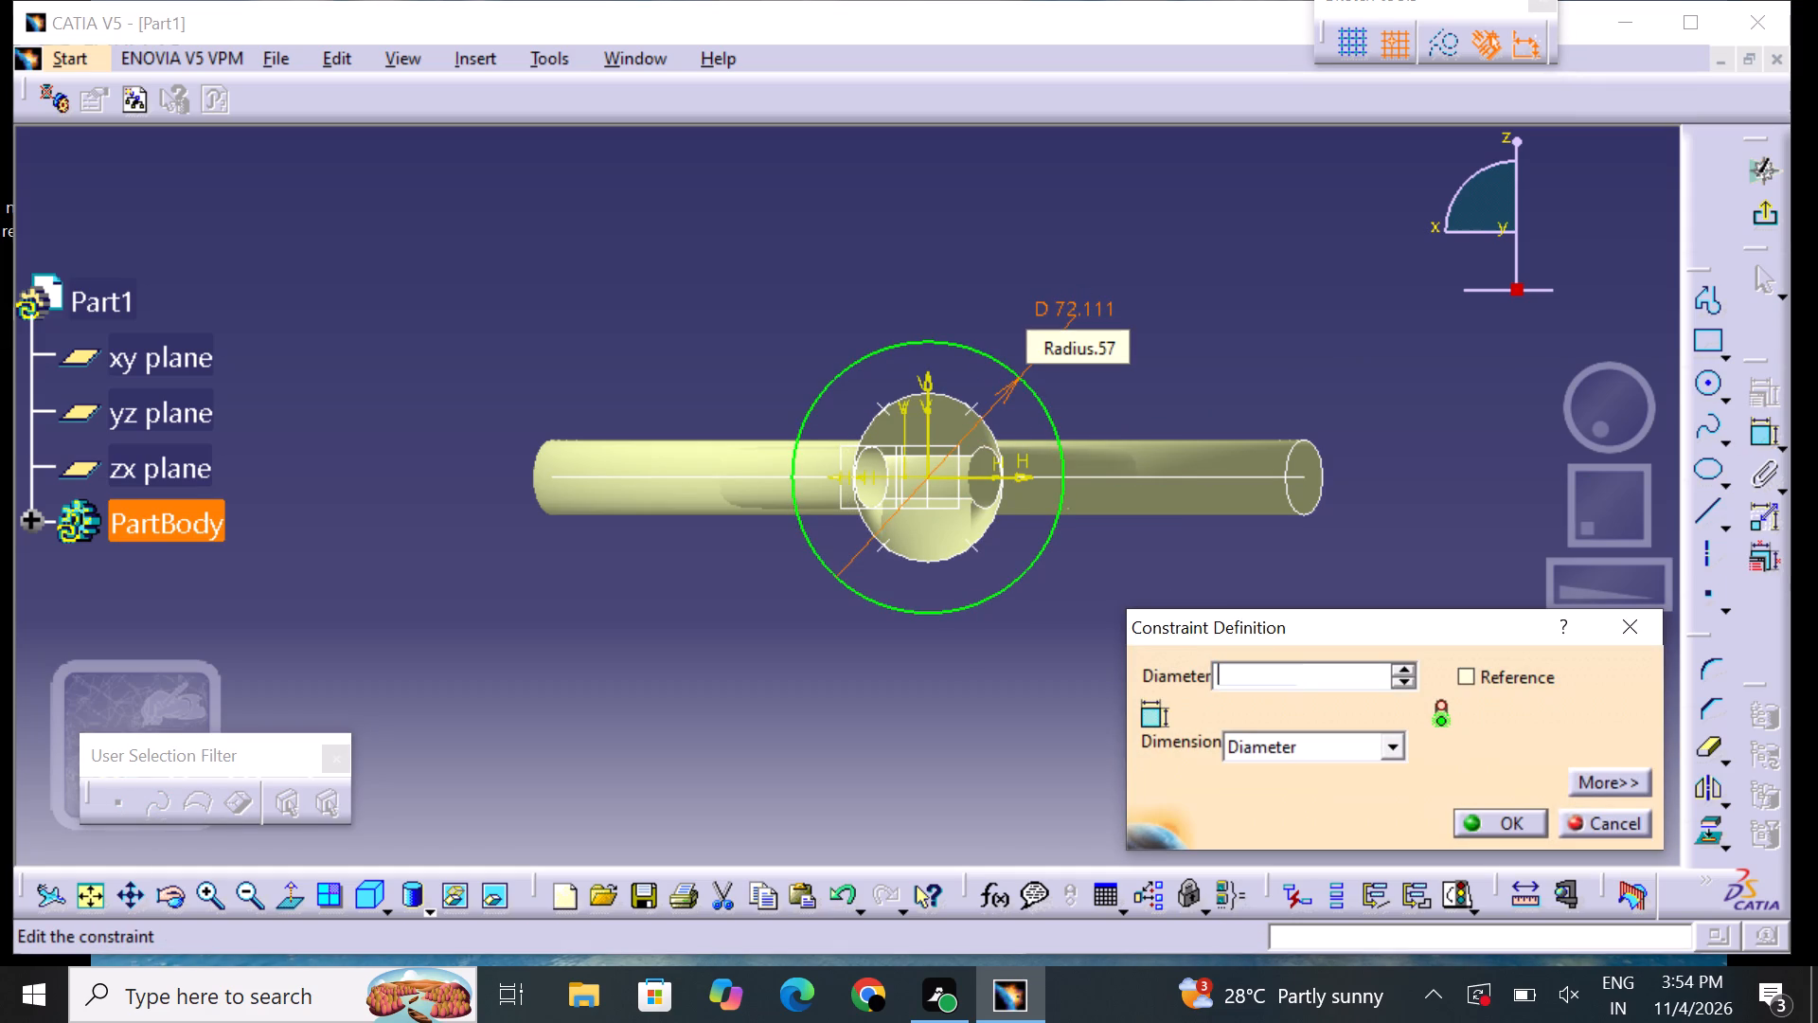
{"action": "type", "text": "45"}
{"action": "key", "text": "Return"}
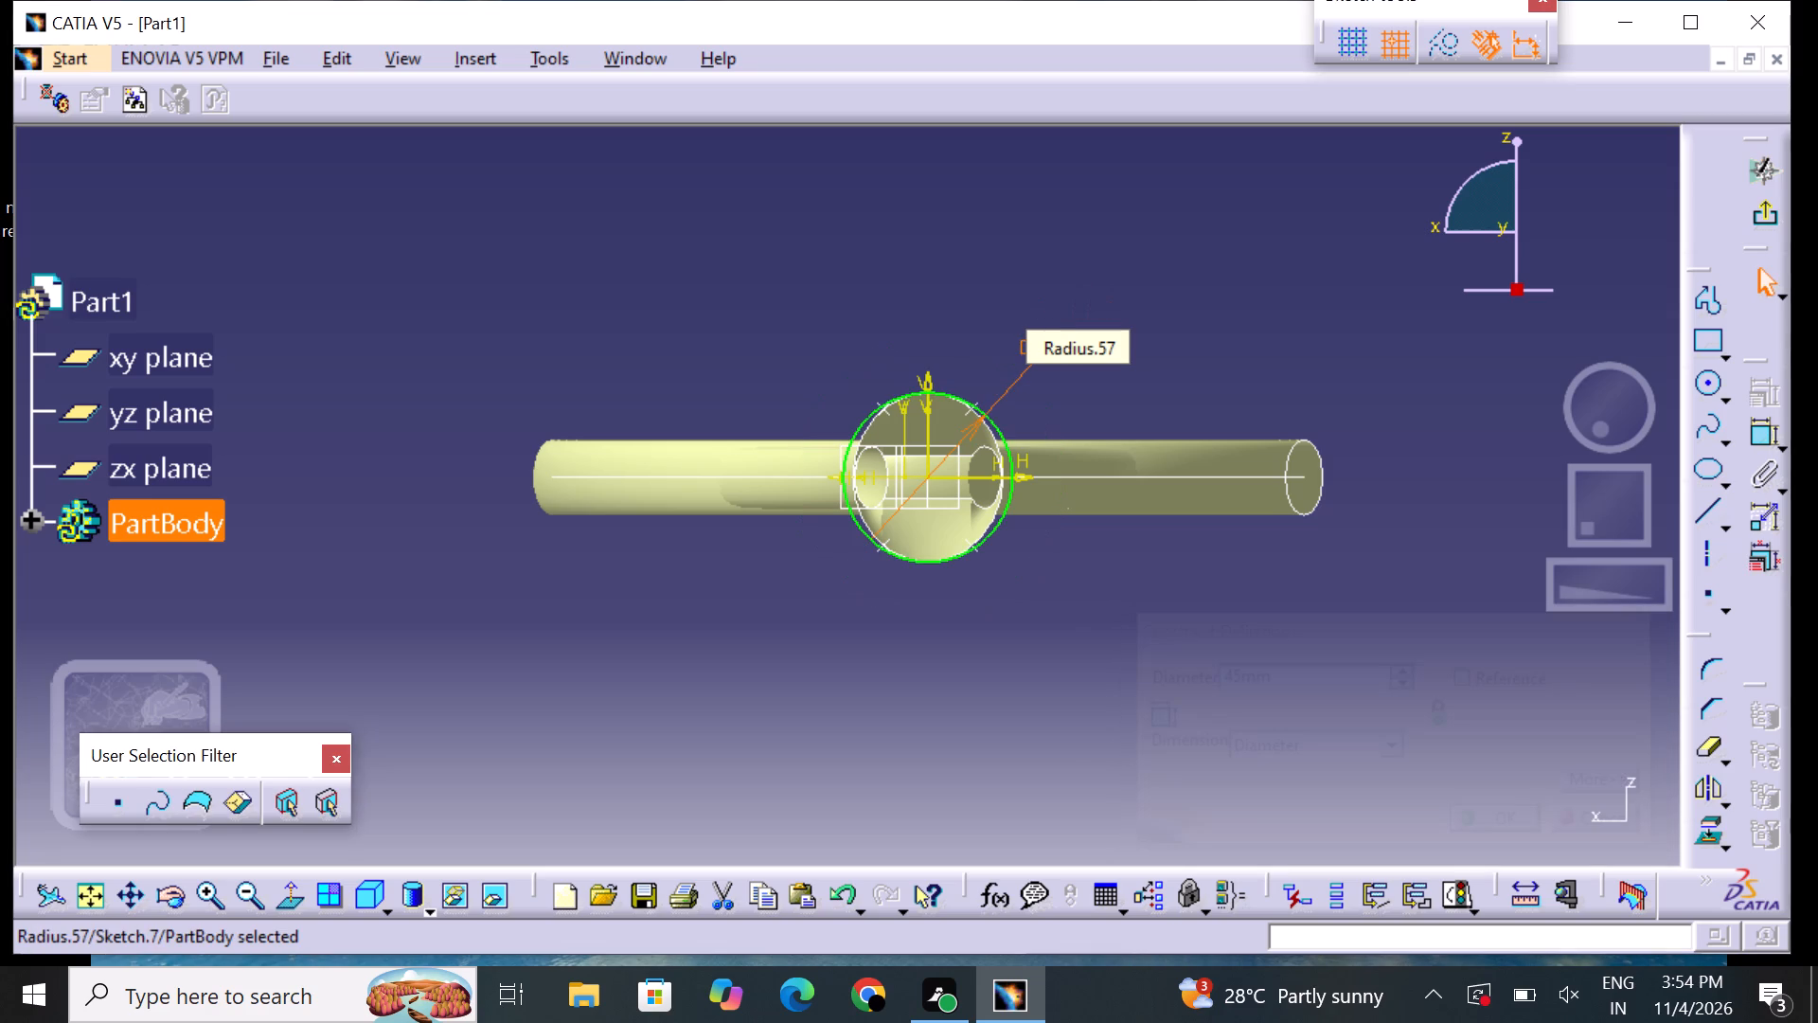
{"action": "left_click", "coordinate": [1132, 395]}
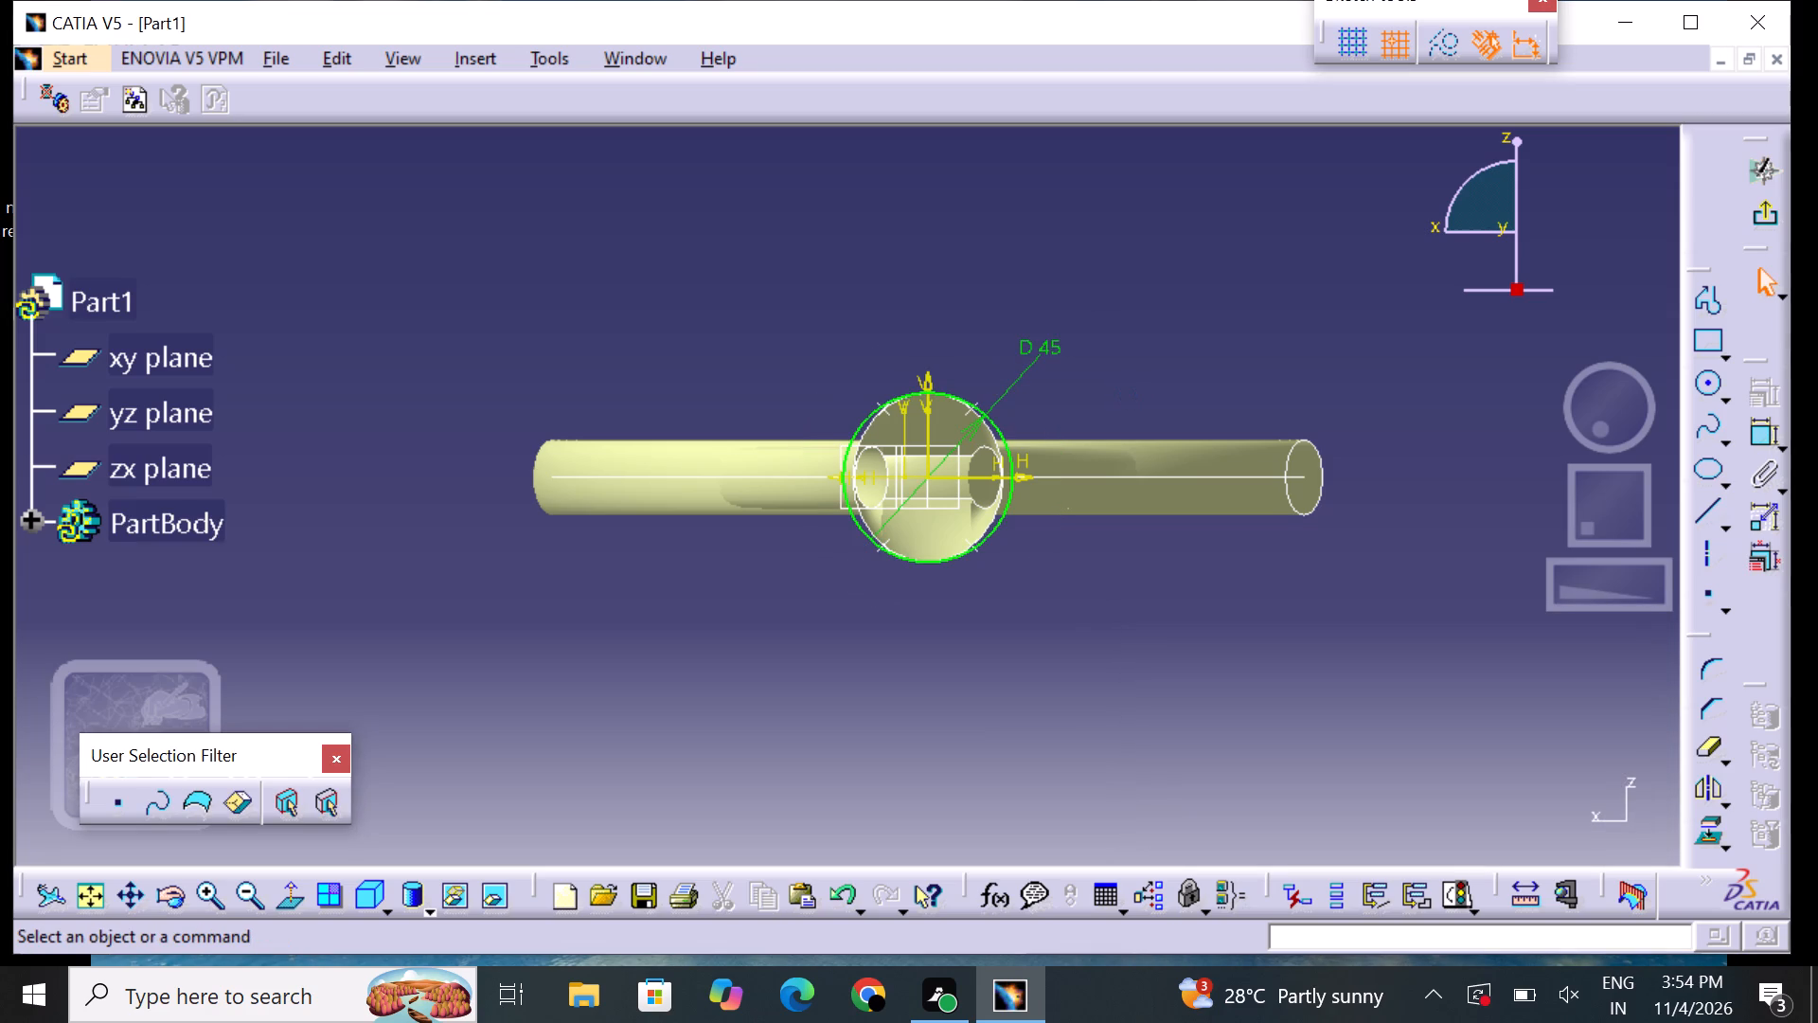
{"action": "left_click", "coordinate": [1765, 206]}
Create a blend surface from the ellipse at the handle's open end to the 45 mm circle on the 550 mm plane.
{"action": "middle_click_drag", "start_coordinate": [1030, 497], "coordinate": [1047, 497]}
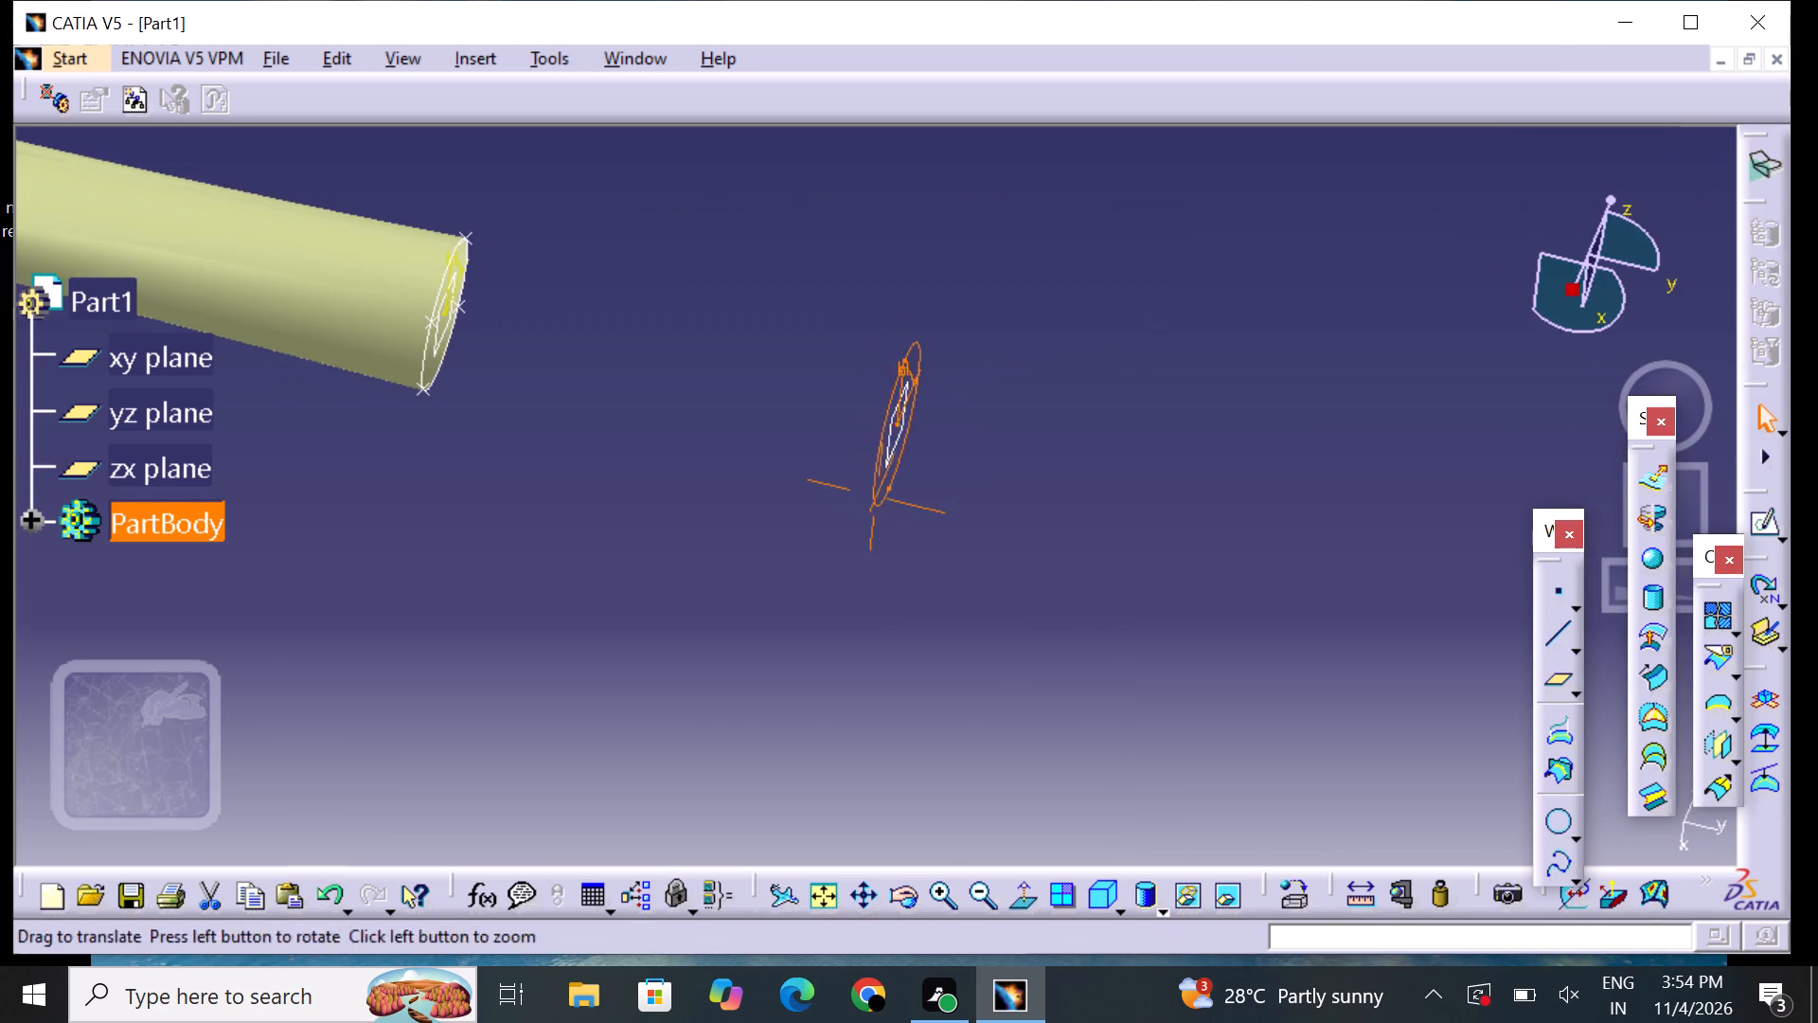
{"action": "middle_click_drag", "start_coordinate": [1047, 497], "coordinate": [1223, 577]}
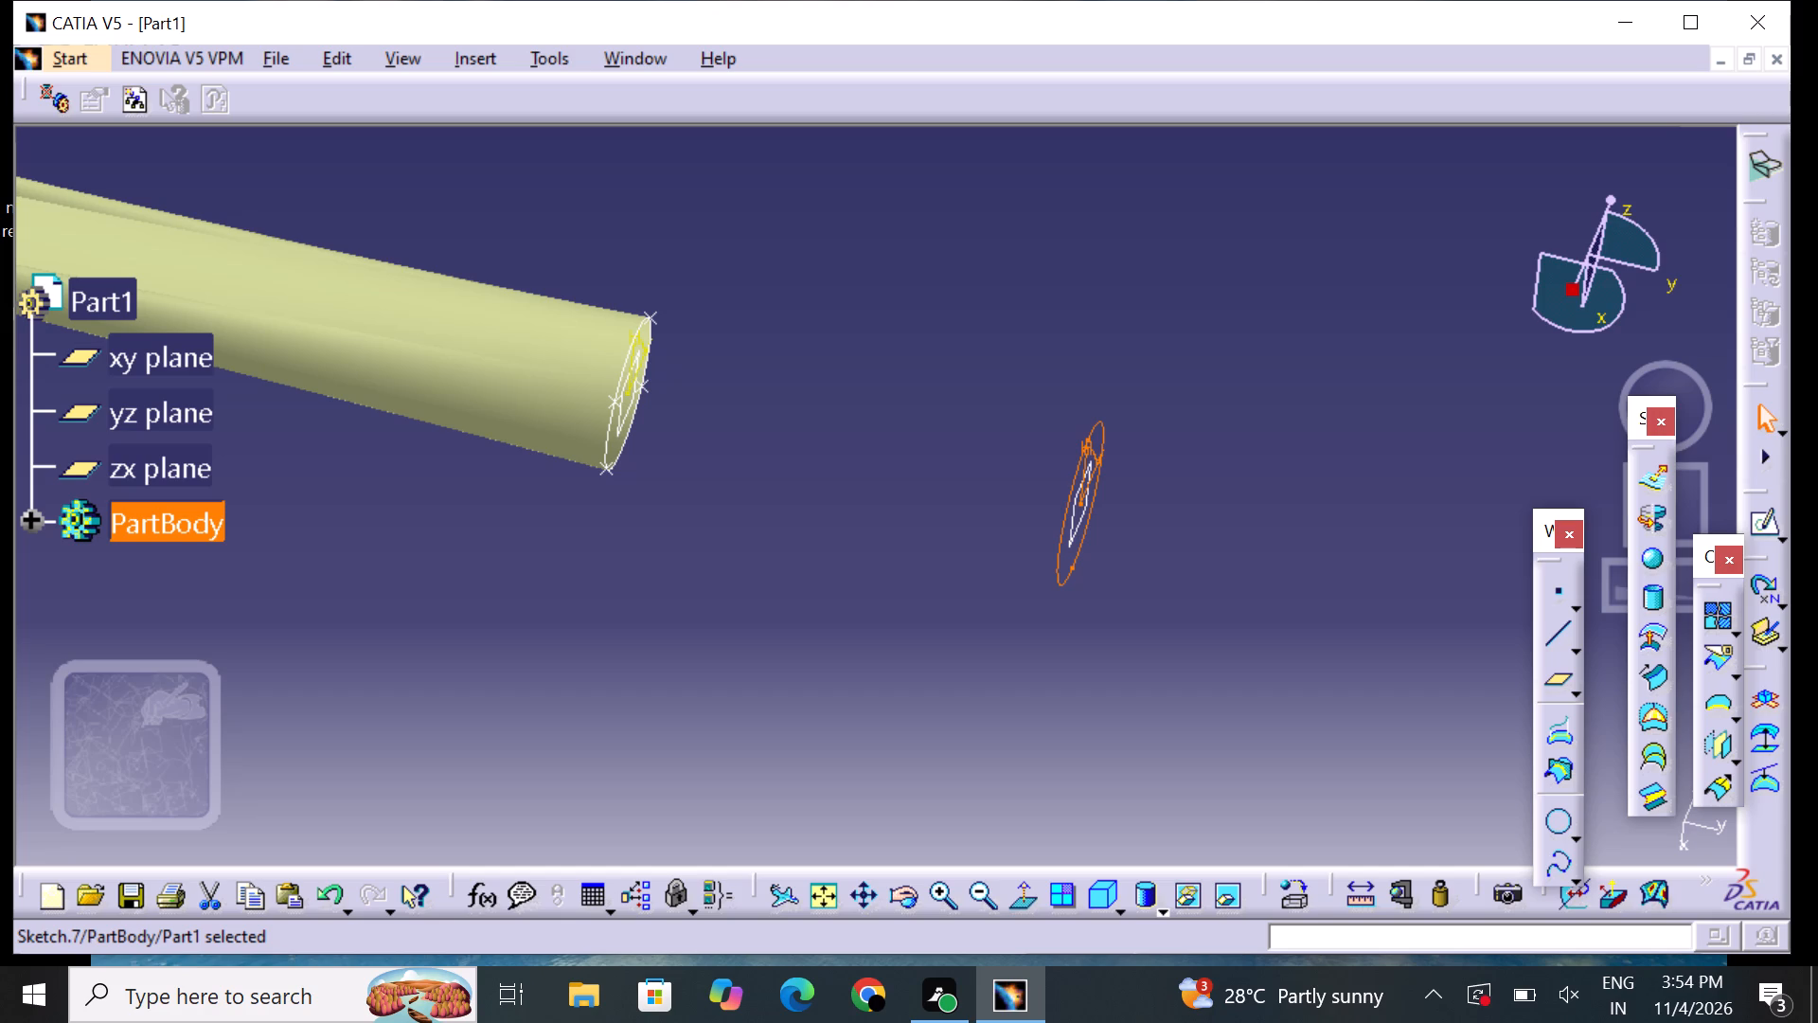
{"action": "left_click", "coordinate": [1330, 701]}
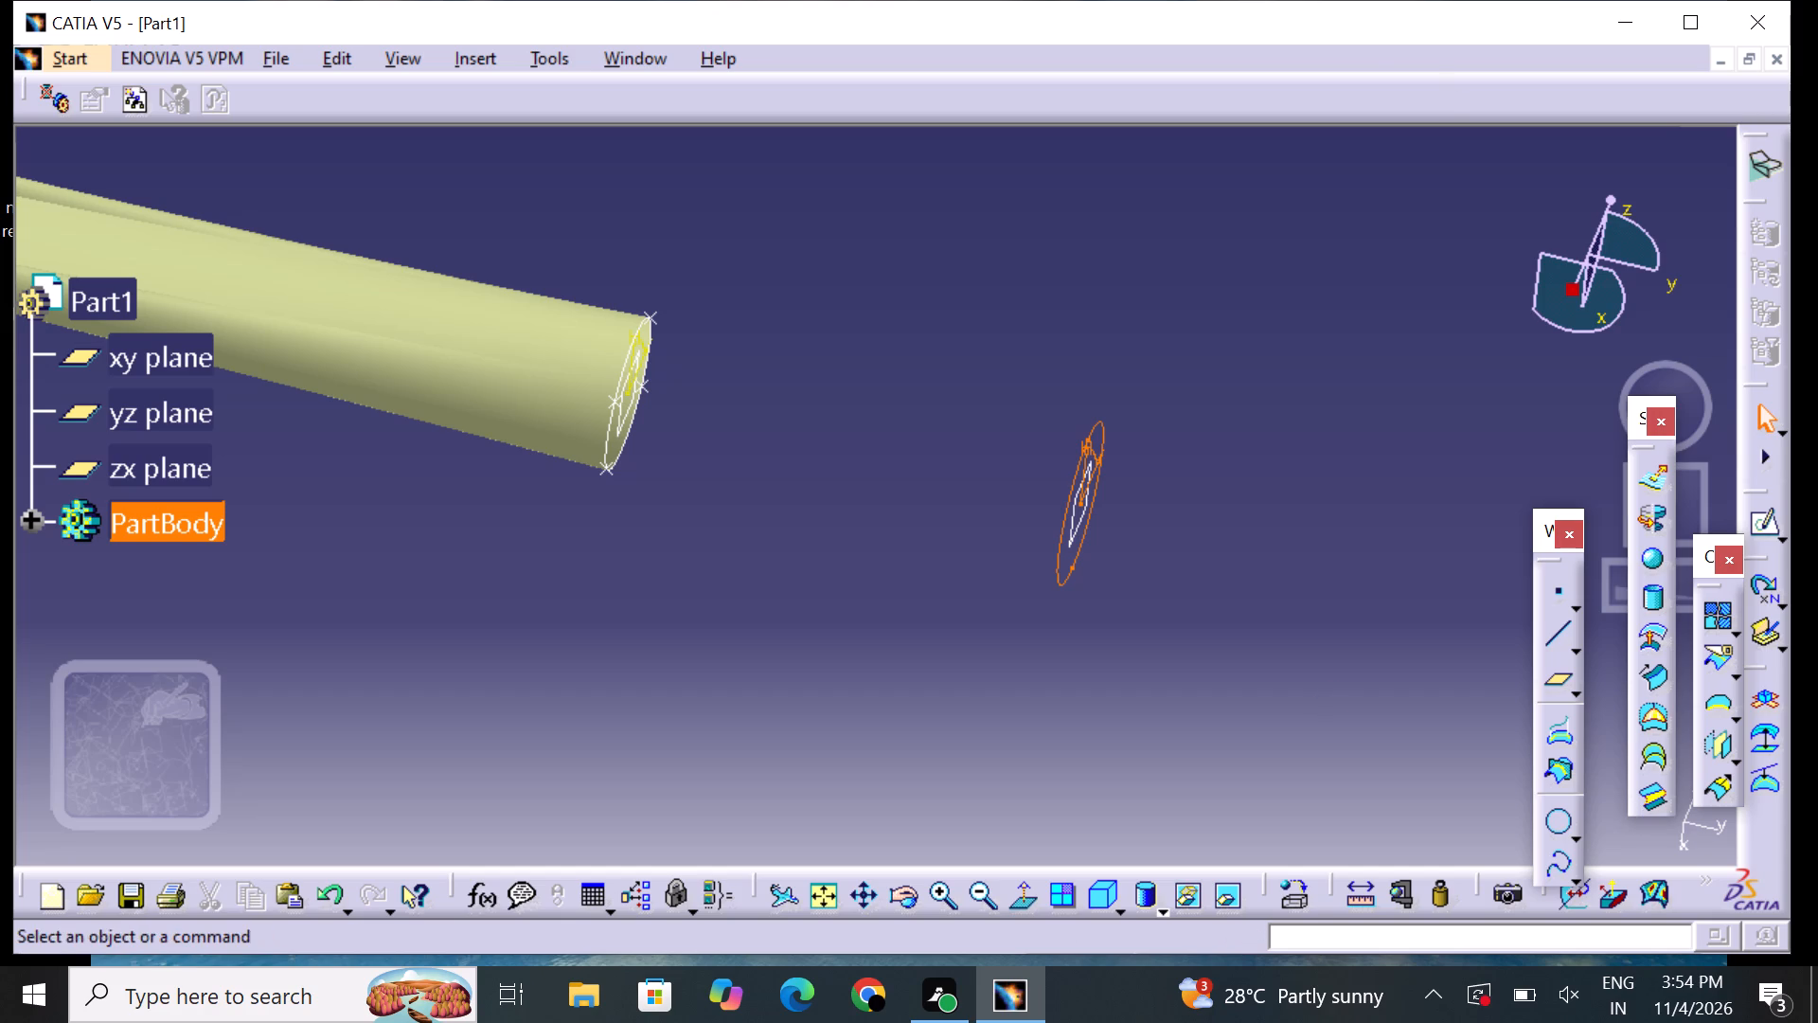
{"action": "left_click", "coordinate": [1666, 812]}
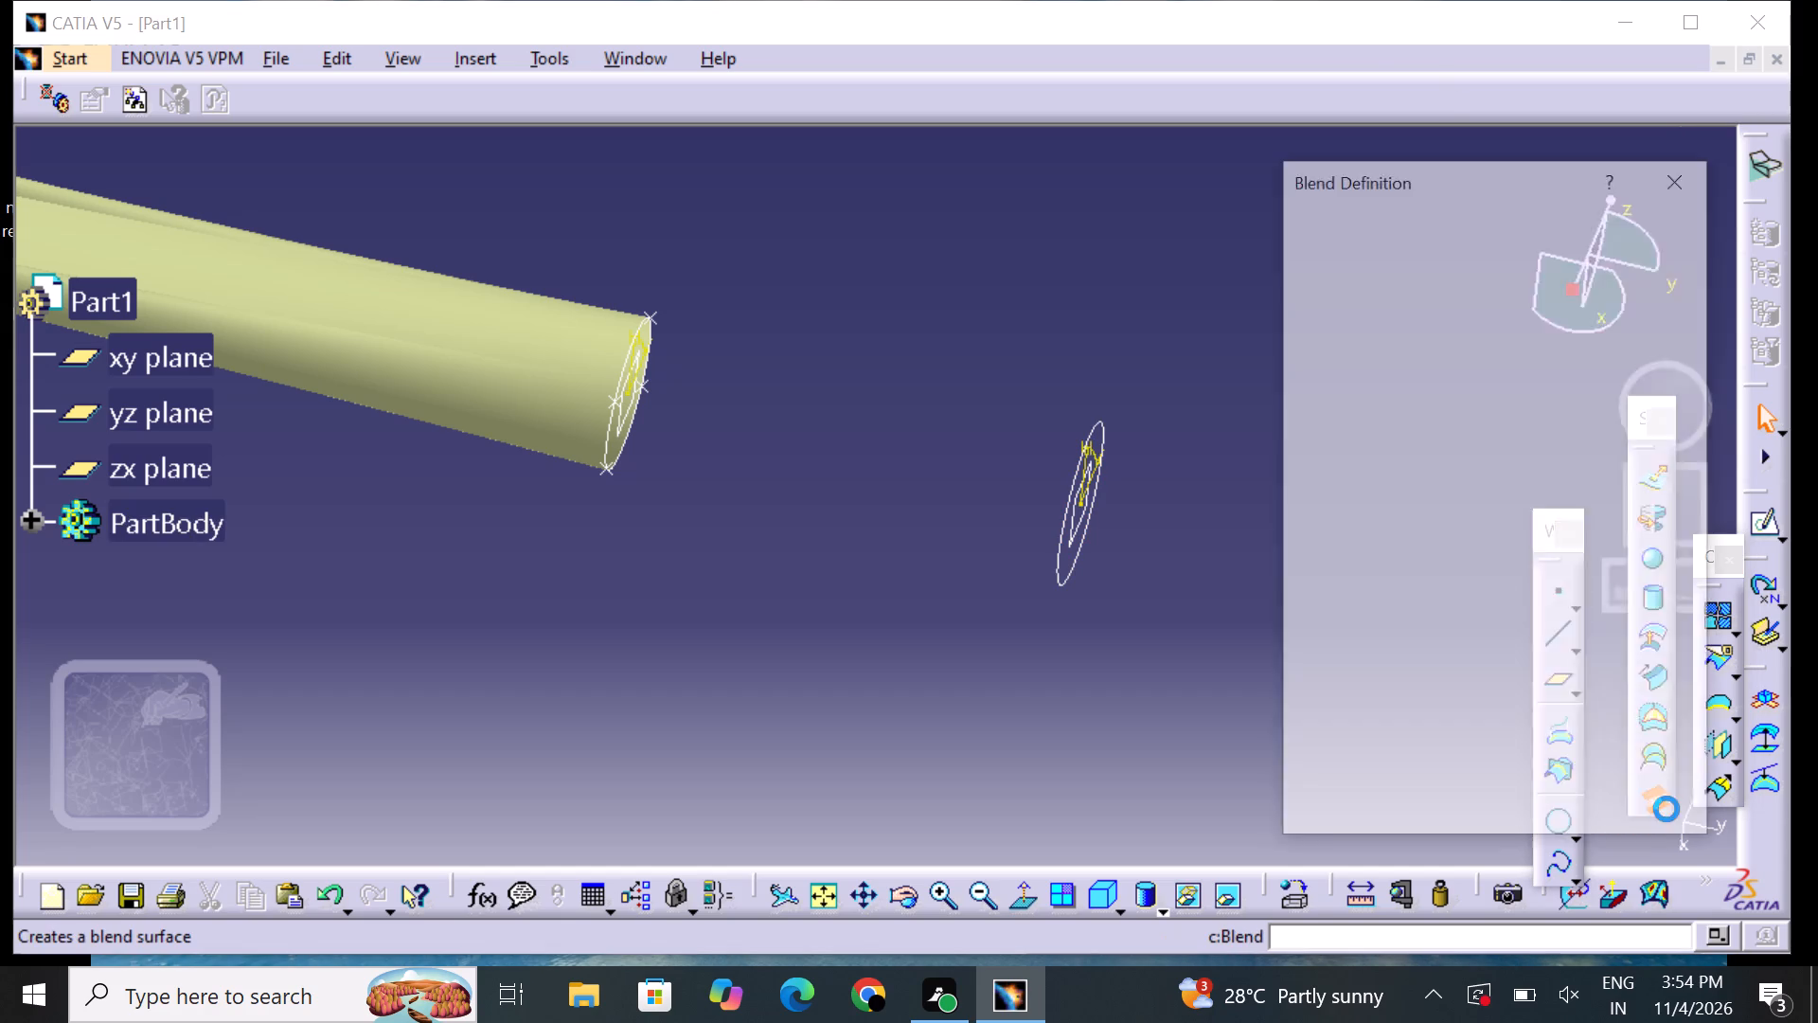
{"action": "middle_click_drag", "start_coordinate": [1093, 636], "coordinate": [1064, 636]}
{"action": "right_click_drag", "start_coordinate": [1092, 636], "coordinate": [983, 636]}
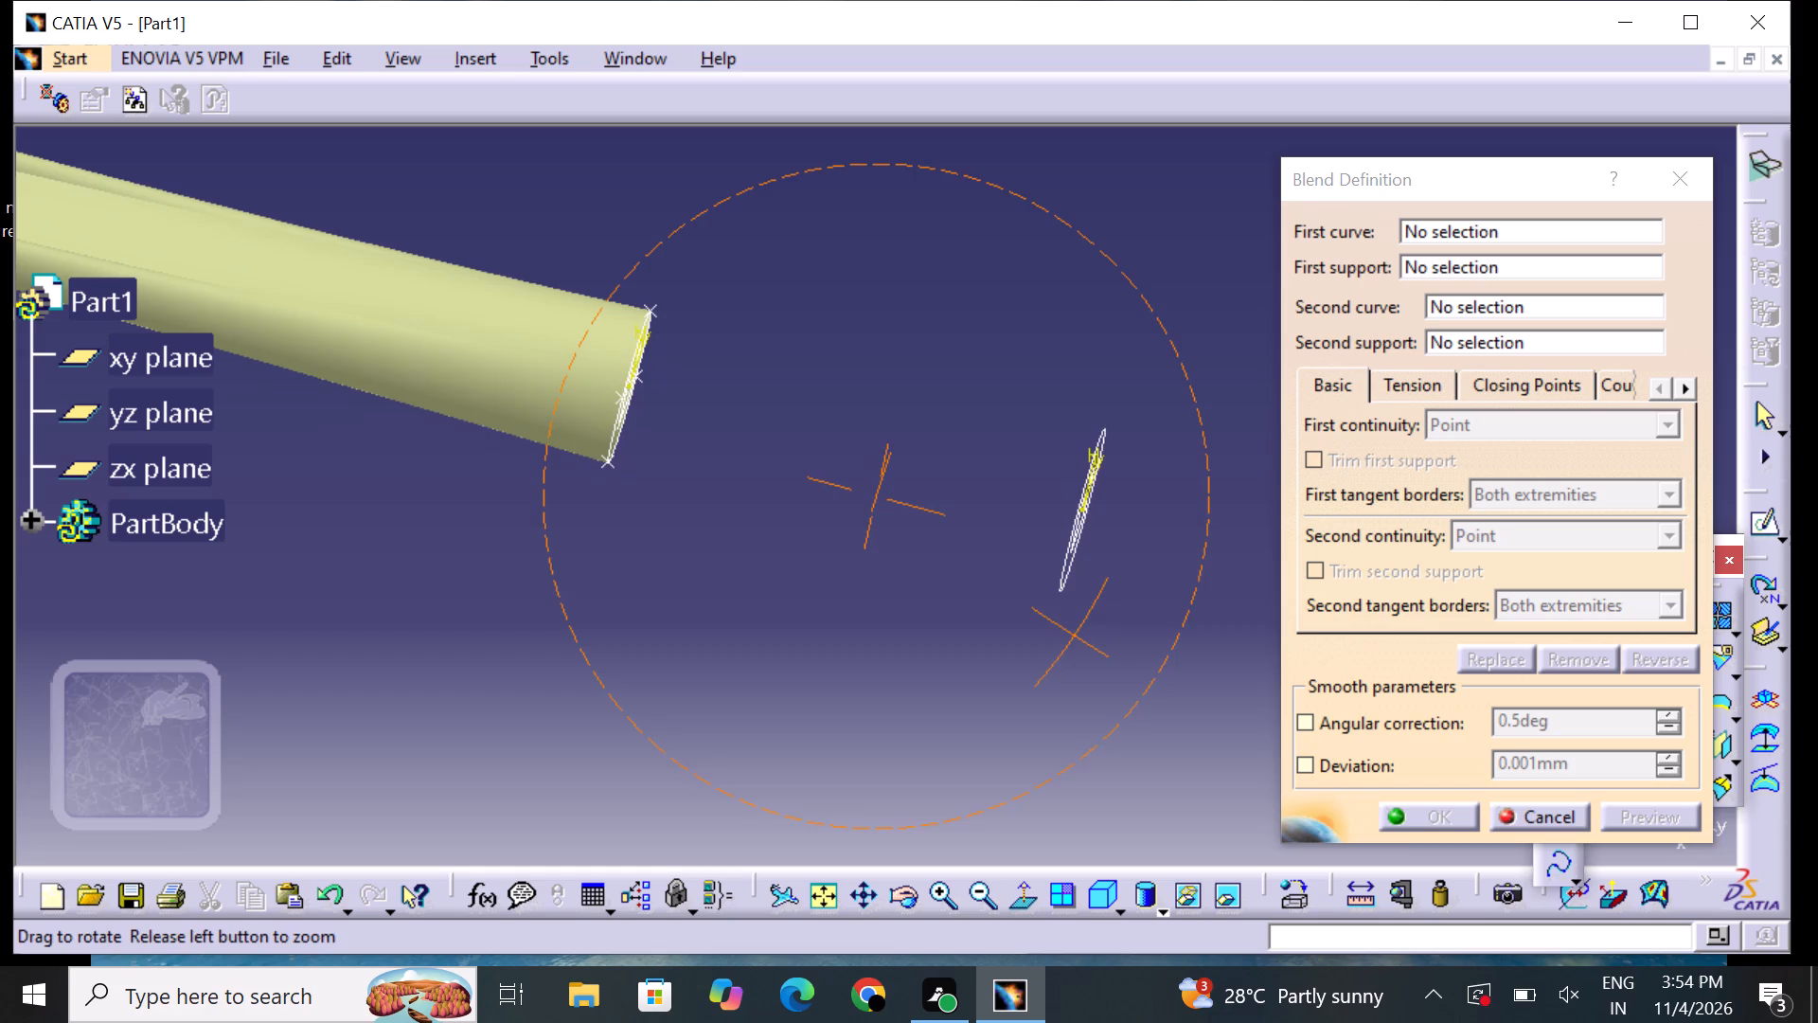
{"action": "middle_click_drag", "start_coordinate": [901, 582], "coordinate": [696, 537]}
{"action": "right_click_drag", "start_coordinate": [900, 583], "coordinate": [696, 537]}
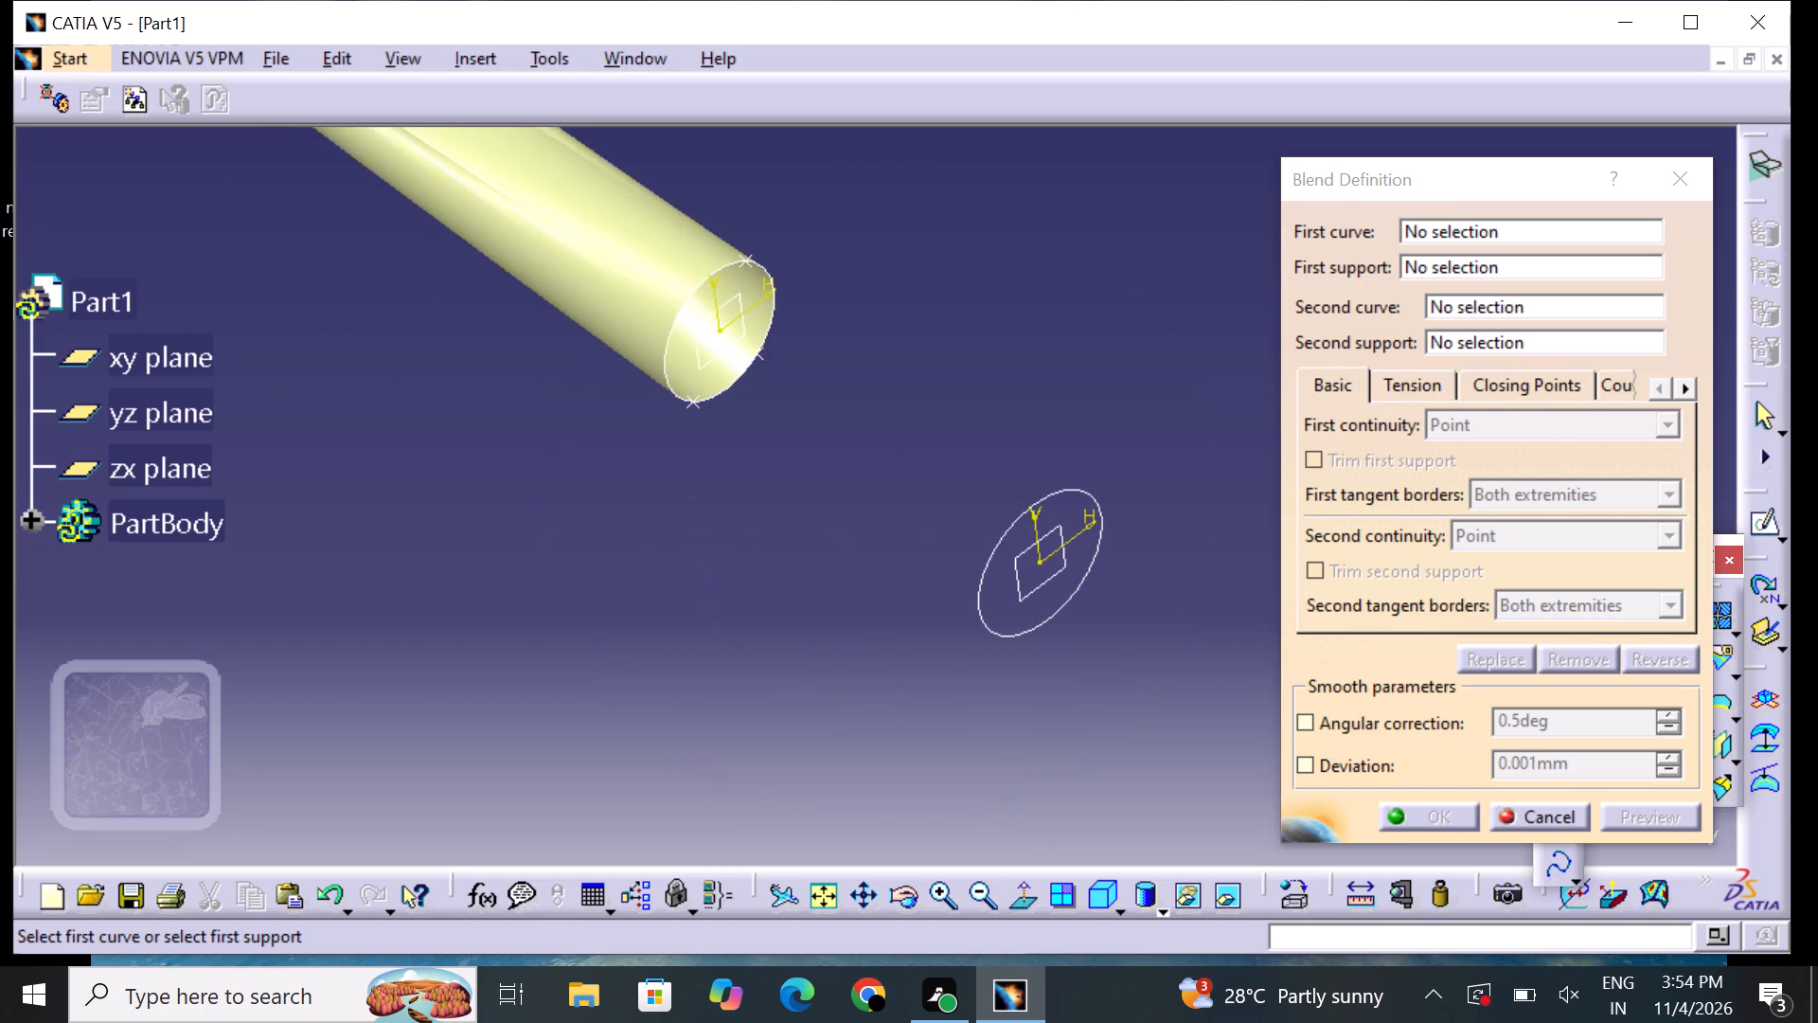
{"action": "left_click", "coordinate": [744, 364]}
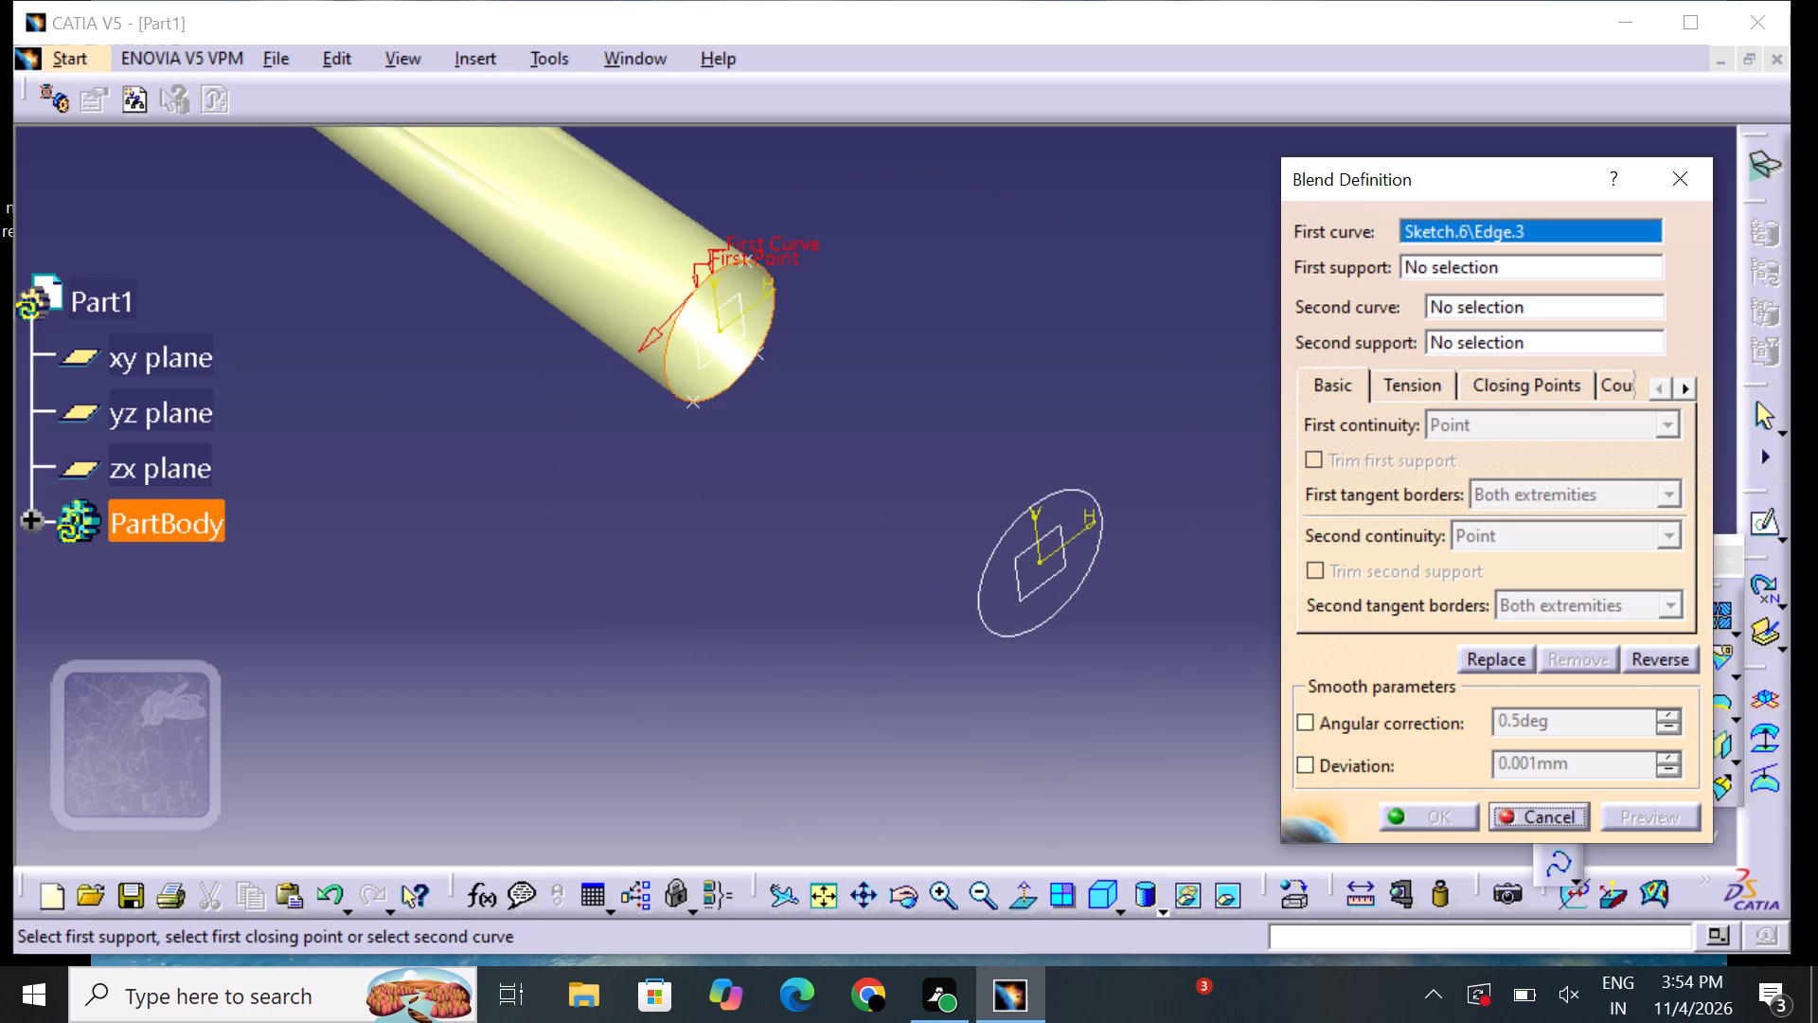
{"action": "left_click", "coordinate": [1009, 524]}
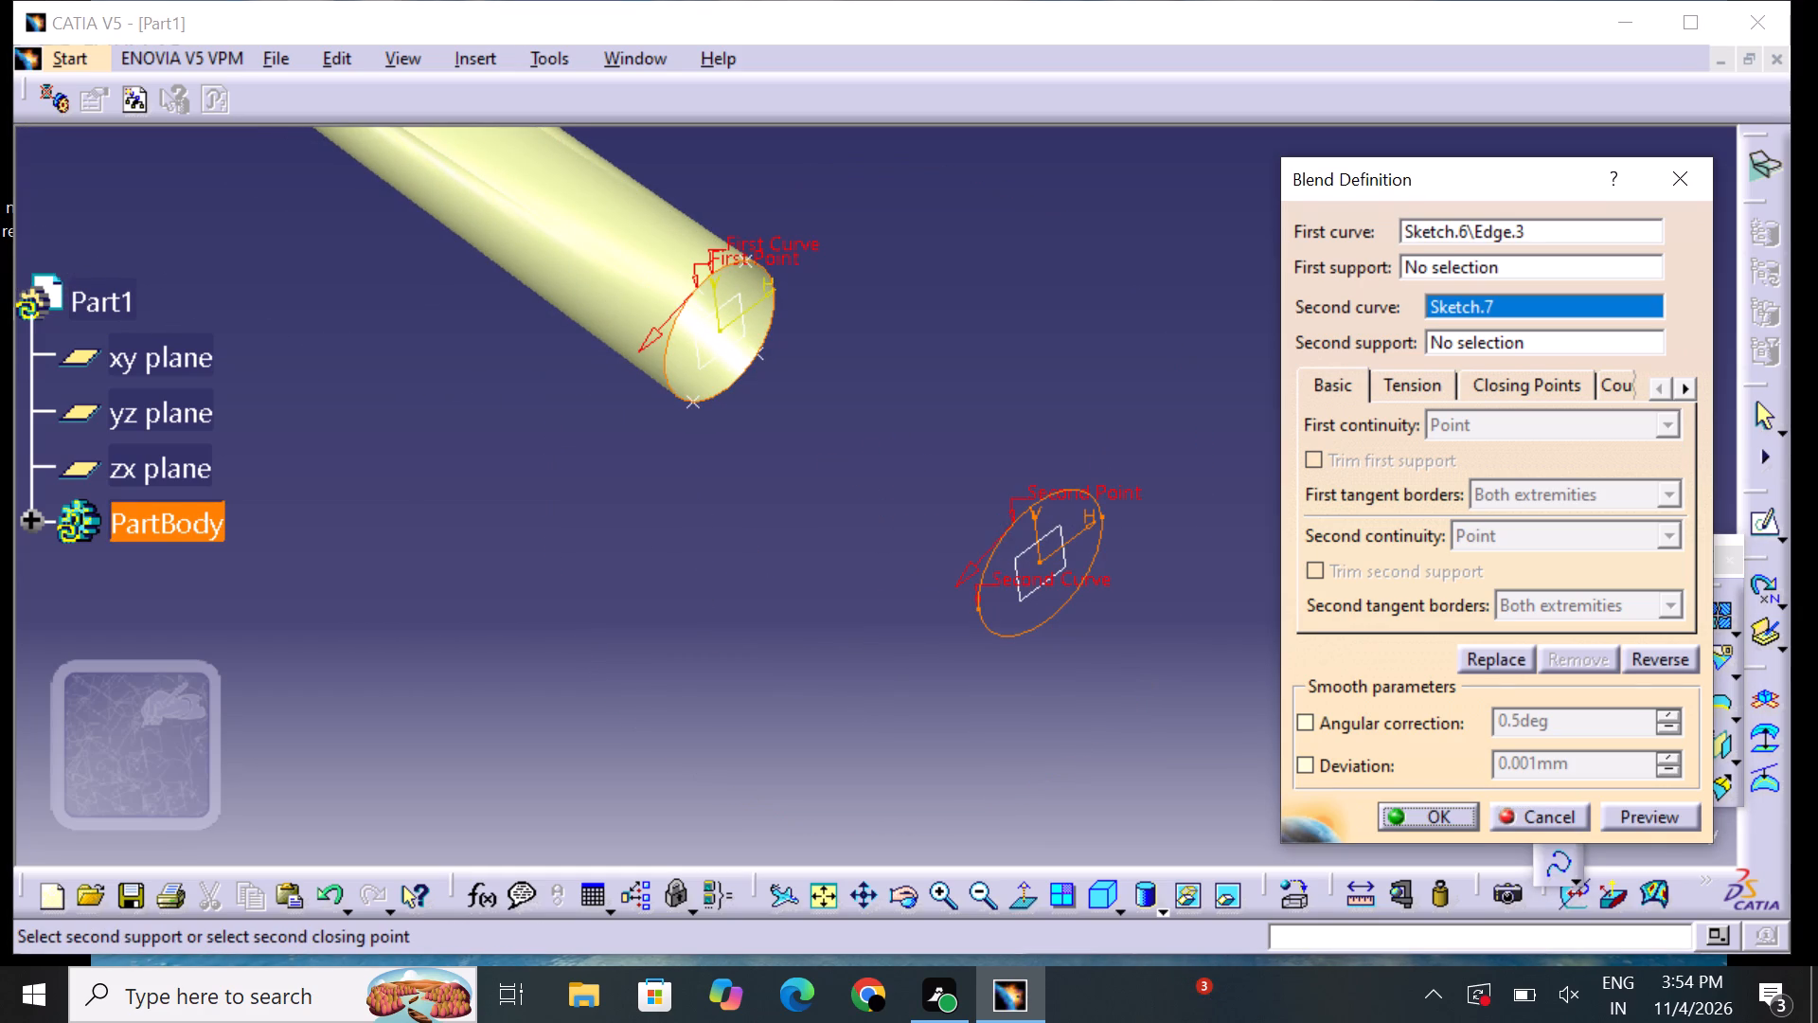
{"action": "left_click_drag", "start_coordinate": [1470, 822], "coordinate": [1457, 812]}
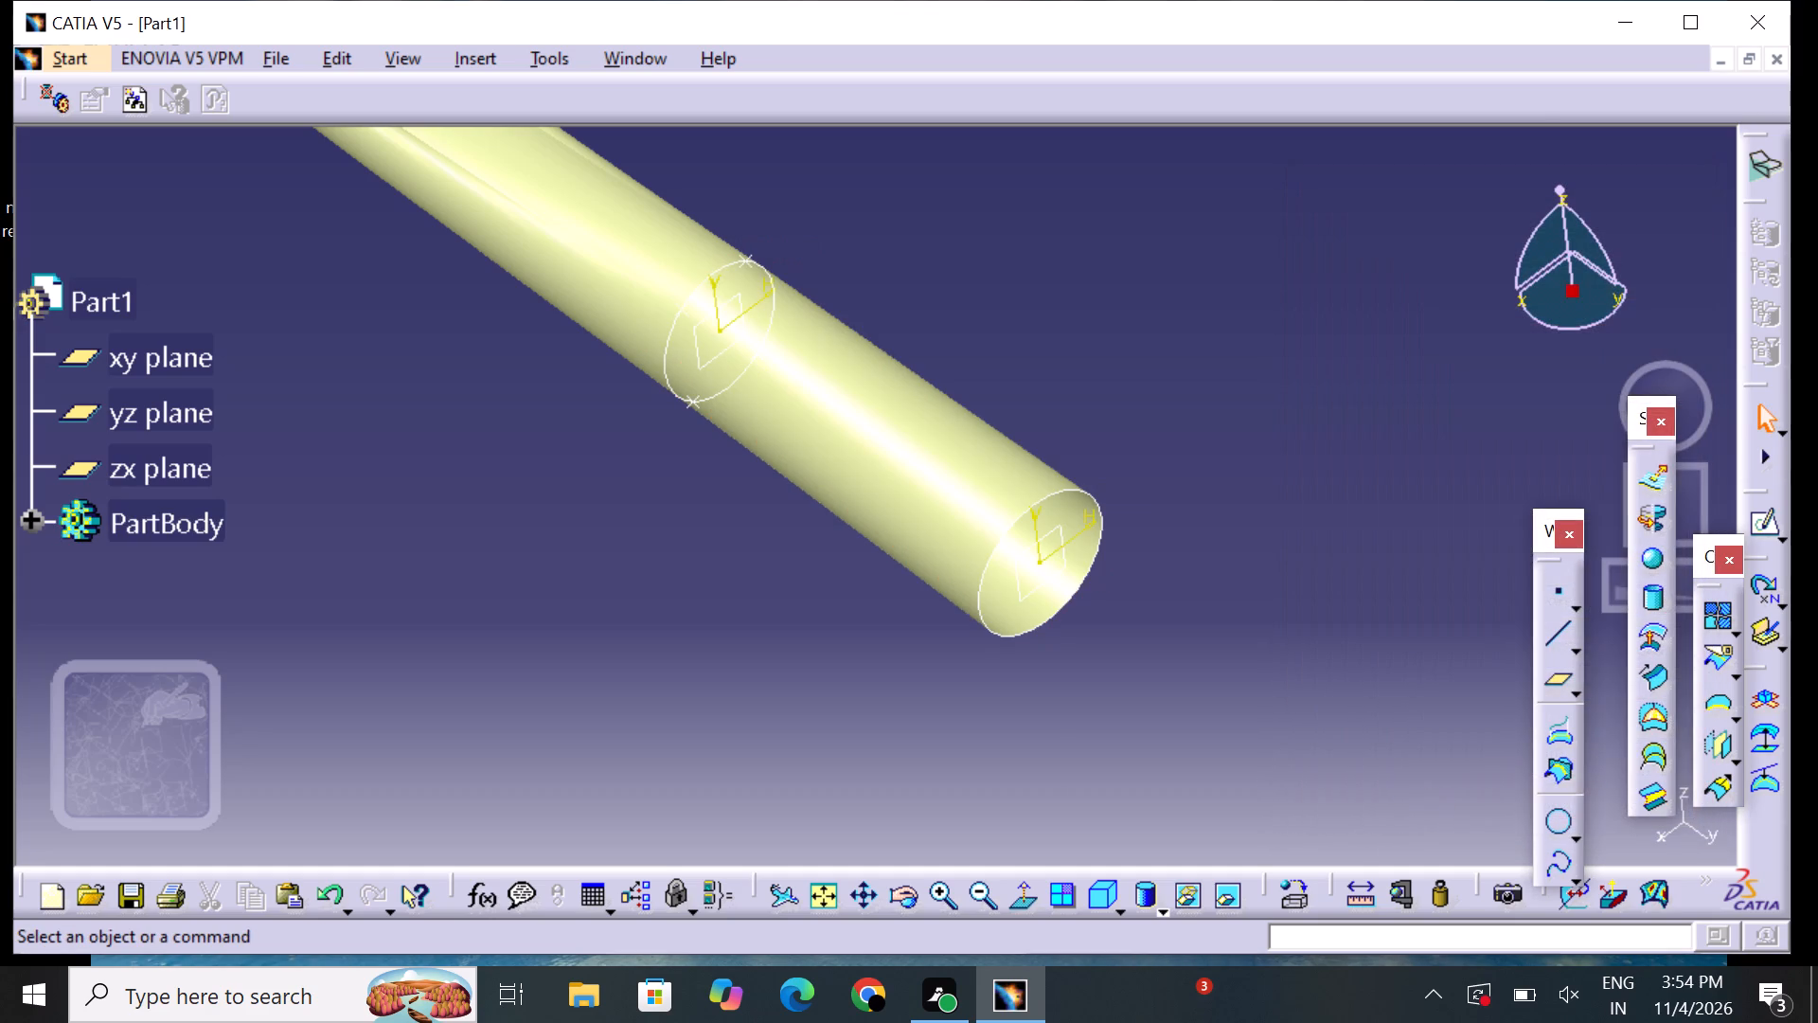
{"action": "left_click", "coordinate": [1297, 750]}
Examine the blended handle extension and its transition into the racket frame from several angles.
{"action": "middle_click_drag", "start_coordinate": [654, 619], "coordinate": [926, 515]}
{"action": "right_click_drag", "start_coordinate": [654, 619], "coordinate": [935, 500]}
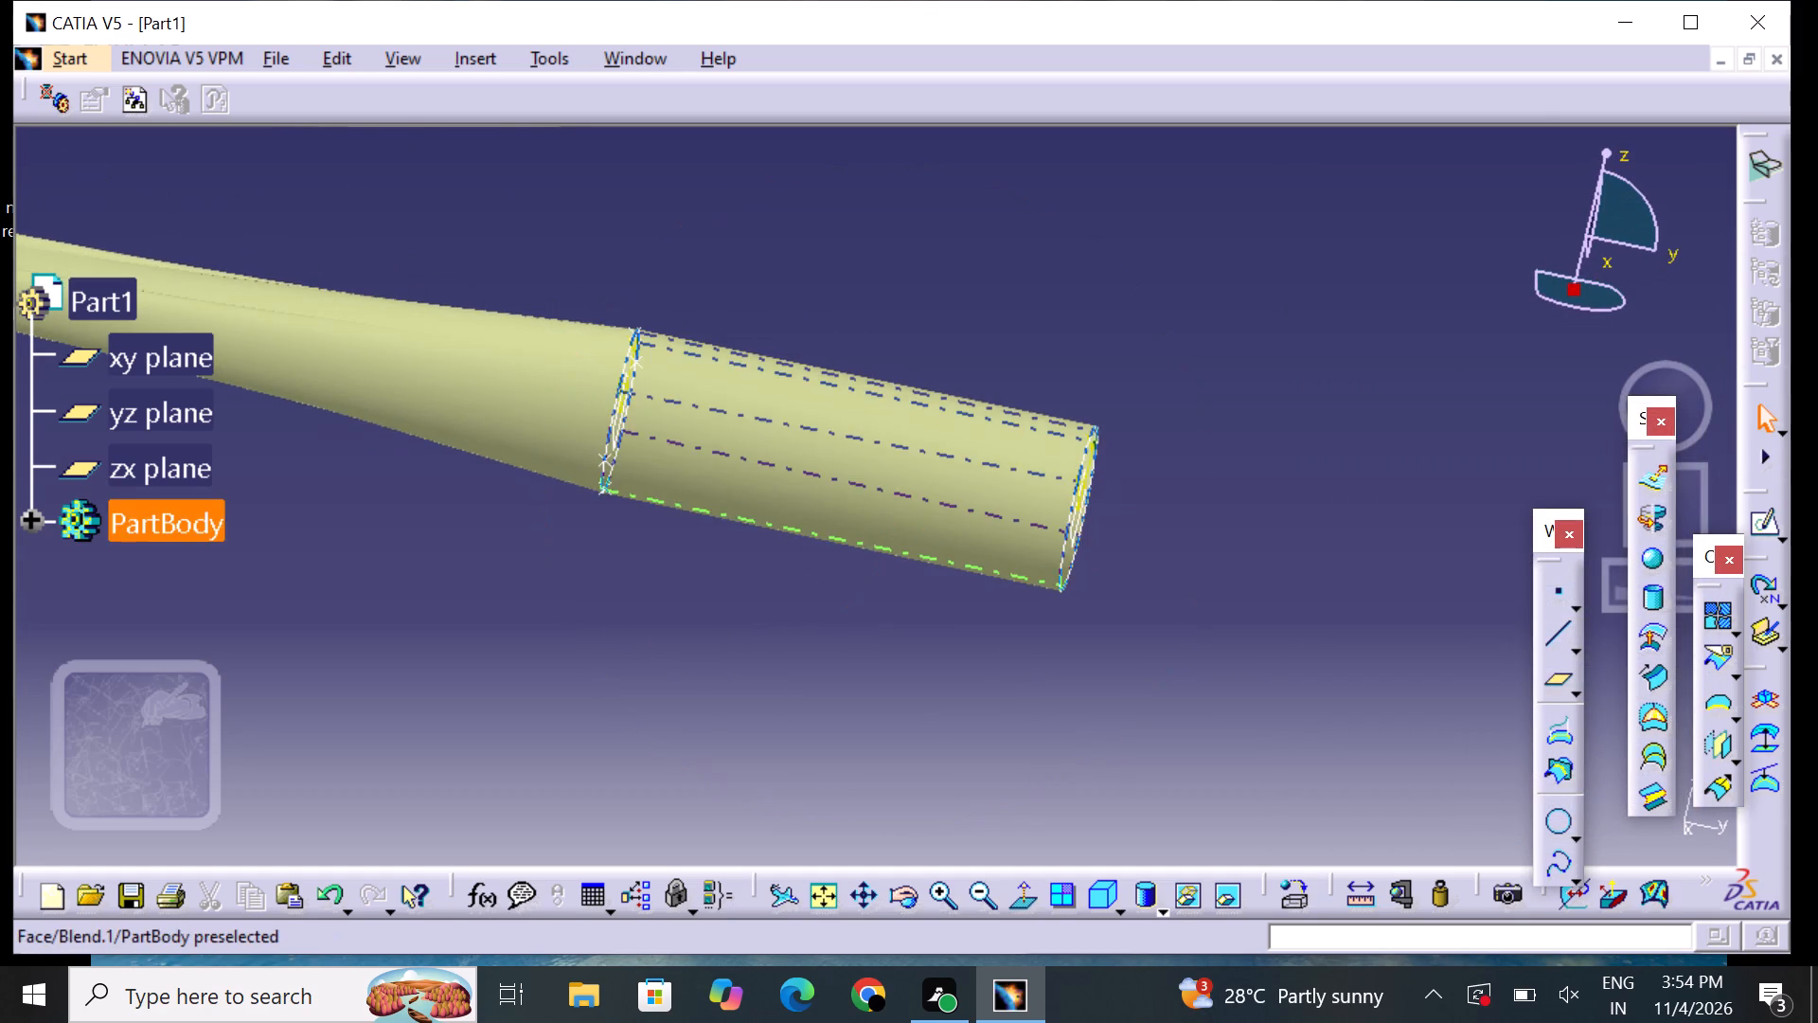
{"action": "scroll", "coordinate": [745, 635], "scroll_direction": "up", "scroll_amount": 1}
{"action": "middle_click_drag", "start_coordinate": [745, 635], "coordinate": [980, 605]}
{"action": "middle_click_drag", "start_coordinate": [796, 628], "coordinate": [893, 673]}
{"action": "right_click_drag", "start_coordinate": [810, 664], "coordinate": [897, 672]}
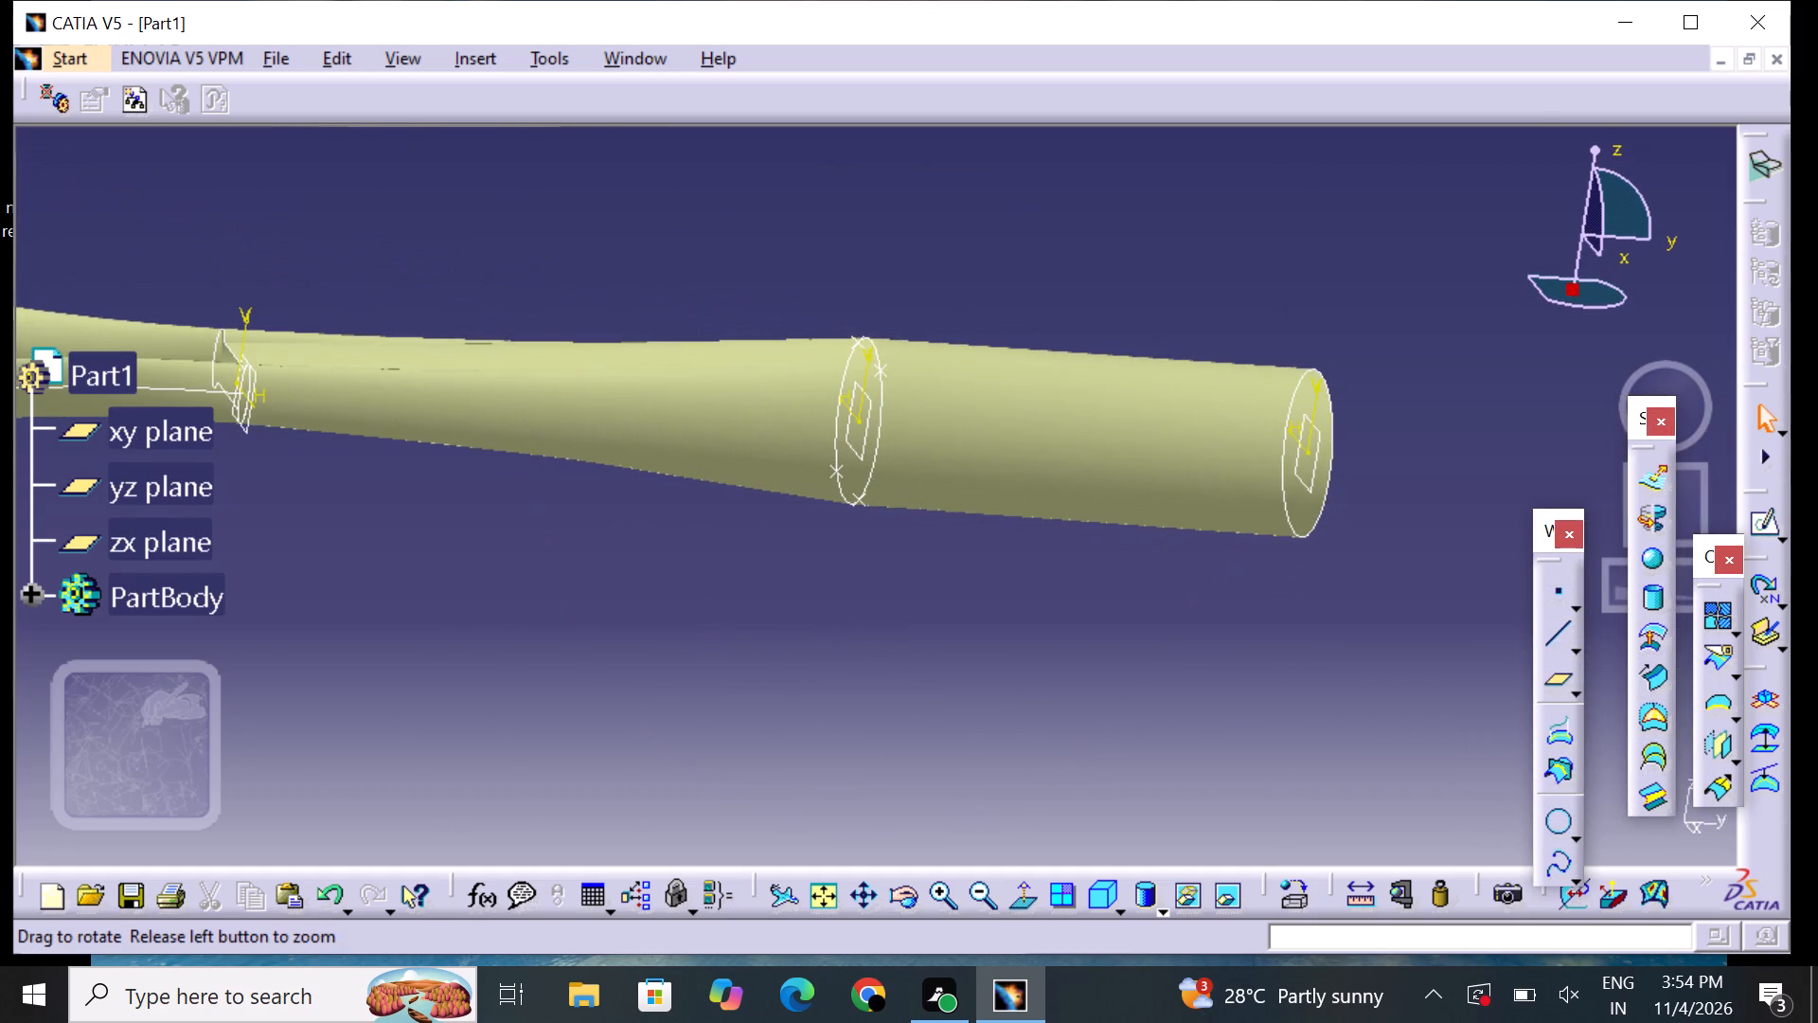
{"action": "middle_click_drag", "start_coordinate": [937, 655], "coordinate": [820, 637]}
{"action": "right_click_drag", "start_coordinate": [937, 655], "coordinate": [820, 637]}
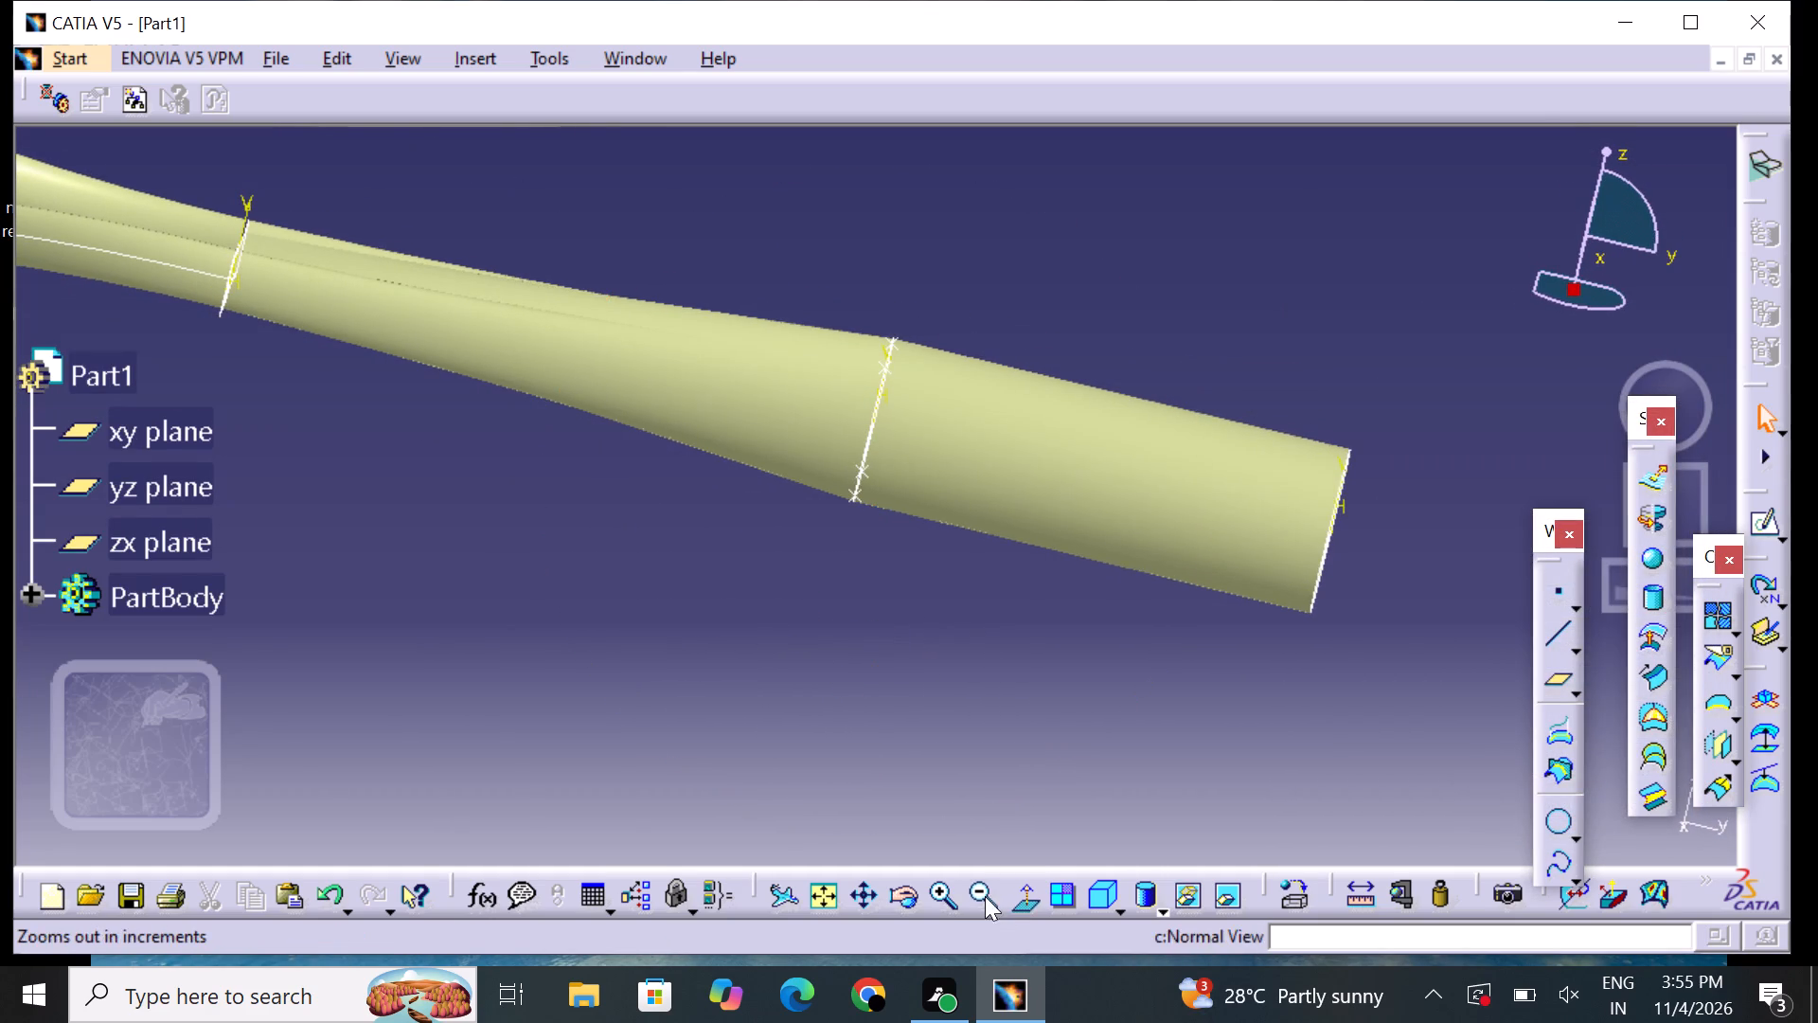
{"action": "left_click", "coordinate": [972, 889]}
{"action": "middle_click_drag", "start_coordinate": [686, 530], "coordinate": [906, 614]}
{"action": "scroll", "coordinate": [686, 530], "scroll_direction": "up", "scroll_amount": 1}
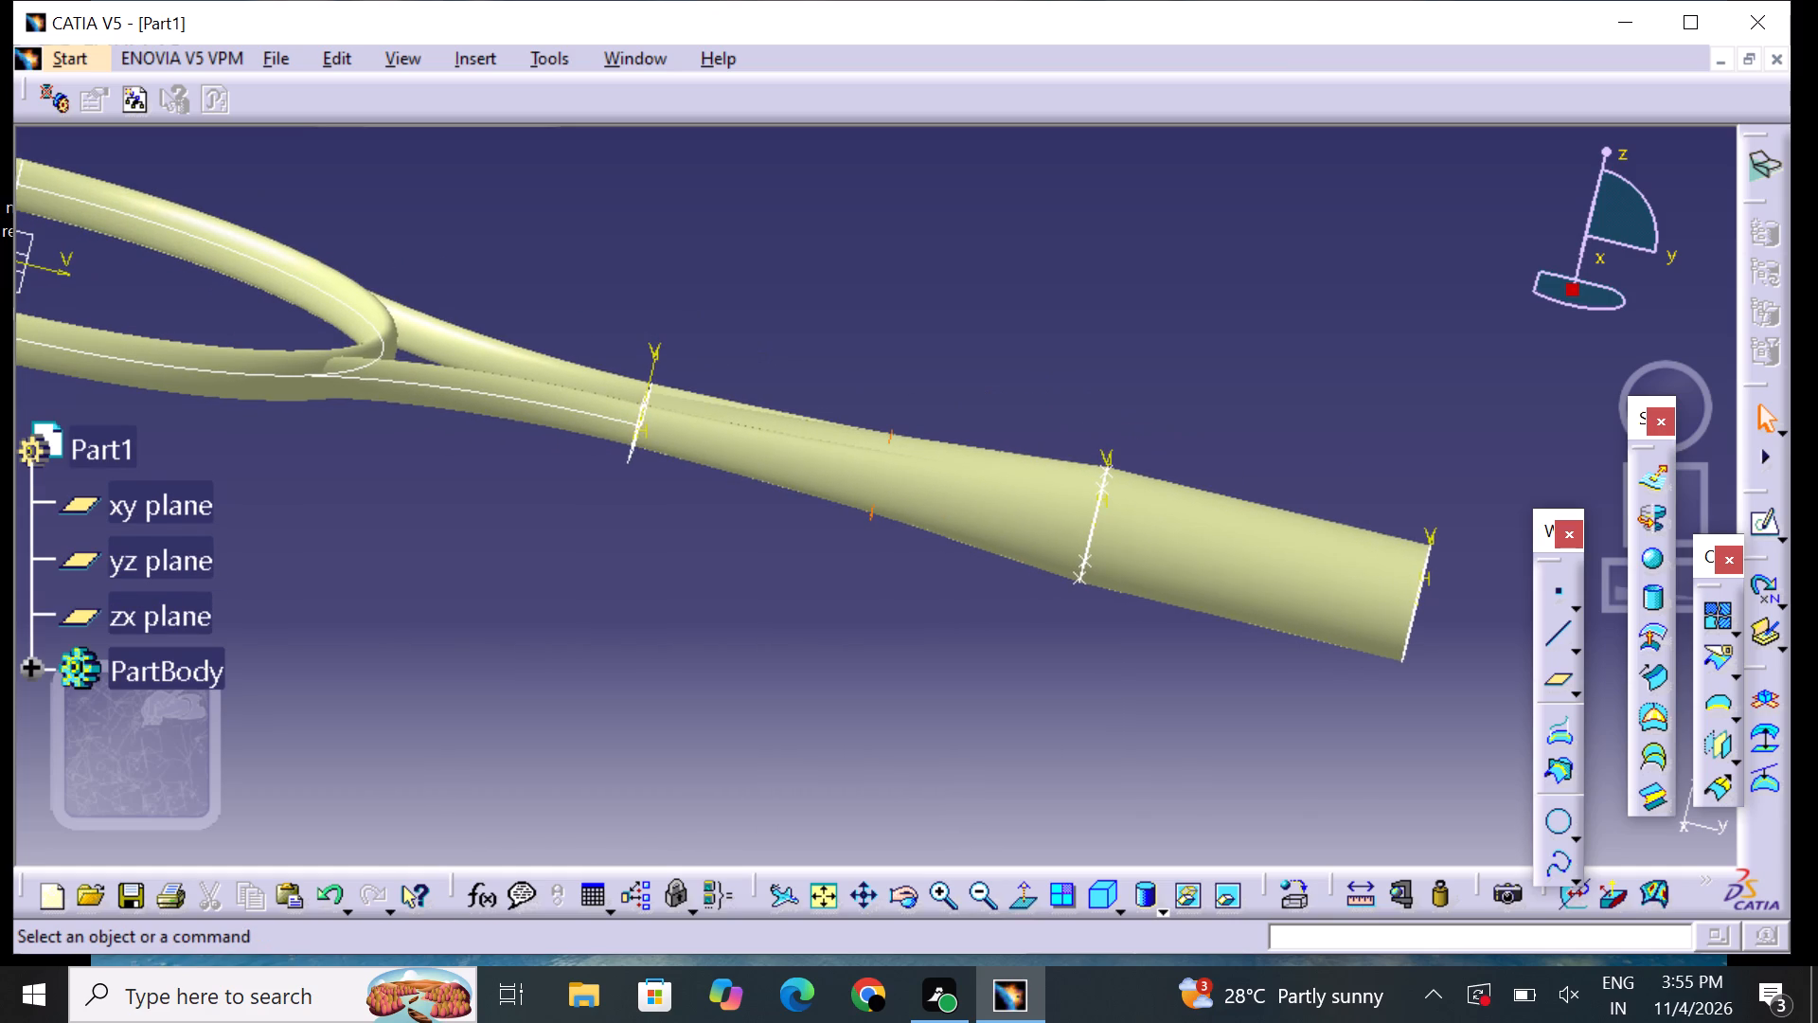
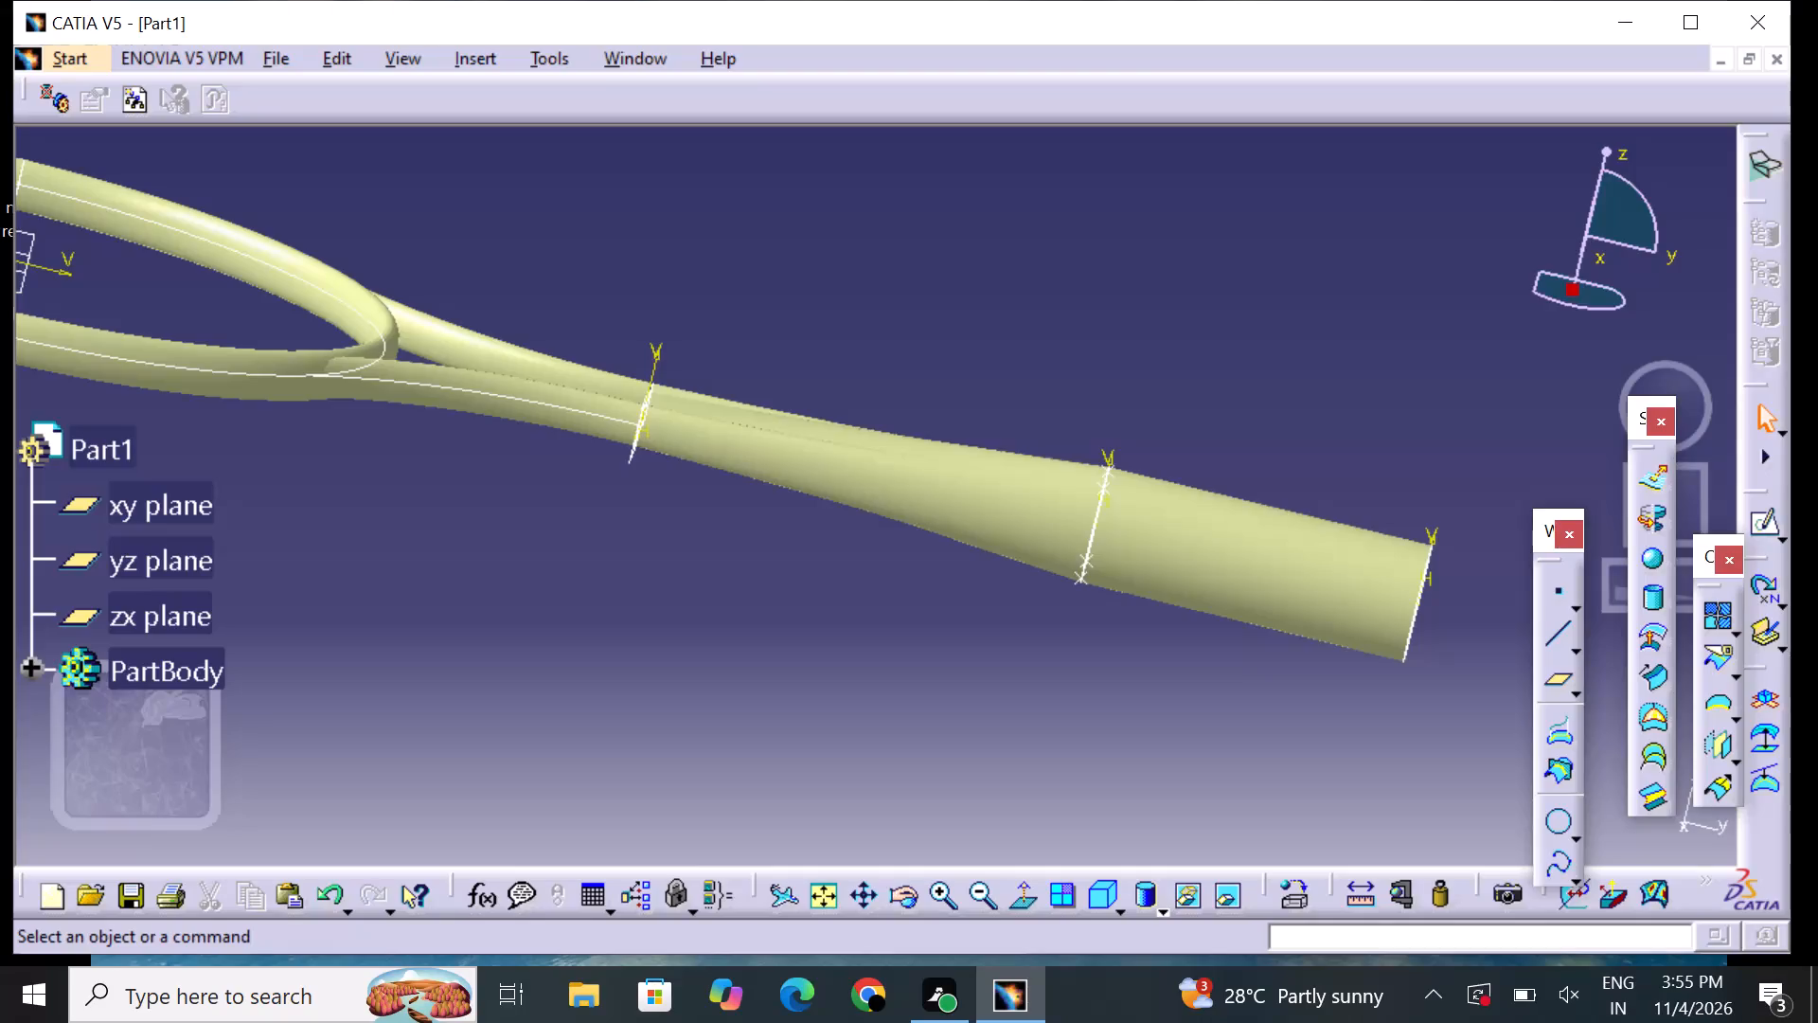
Examine the whole racket model, from the oval head through the throat to the extended handle, from several angles.
{"action": "left_click", "coordinate": [991, 888]}
{"action": "middle_click_drag", "start_coordinate": [774, 558], "coordinate": [774, 571]}
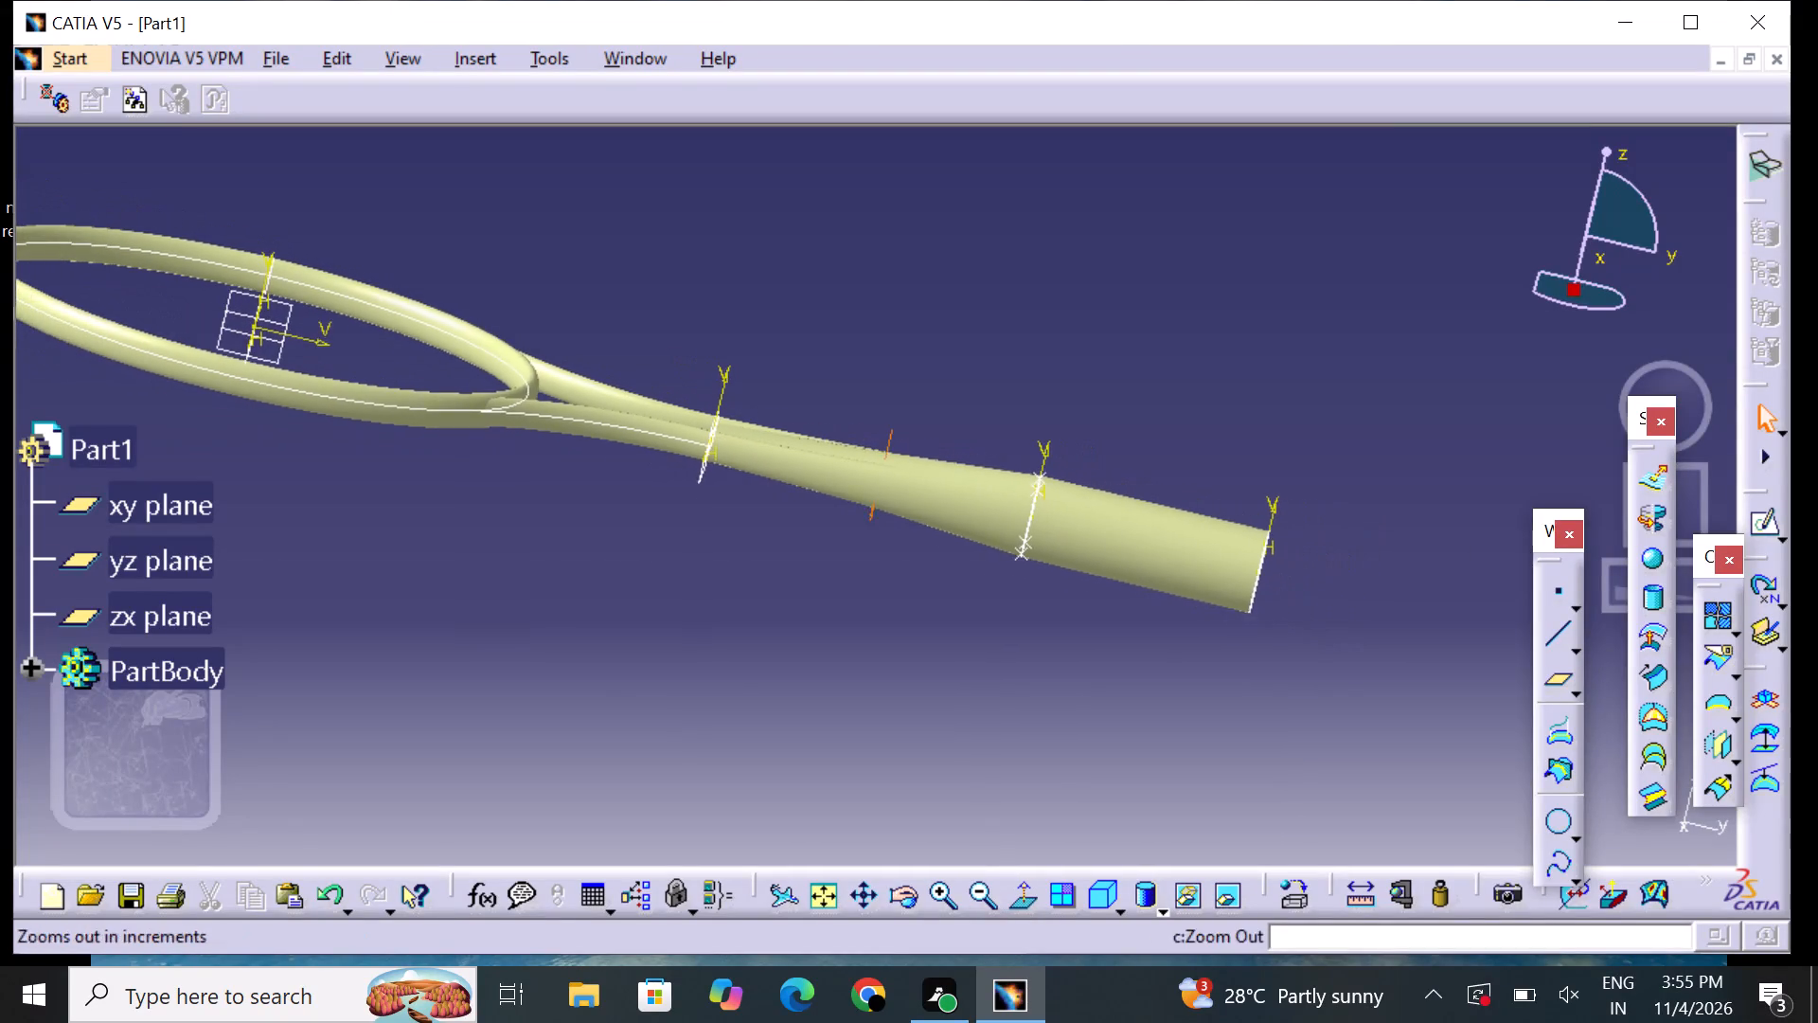
{"action": "middle_click_drag", "start_coordinate": [774, 571], "coordinate": [786, 799]}
{"action": "right_click_drag", "start_coordinate": [774, 571], "coordinate": [773, 799]}
{"action": "middle_click_drag", "start_coordinate": [785, 686], "coordinate": [922, 644]}
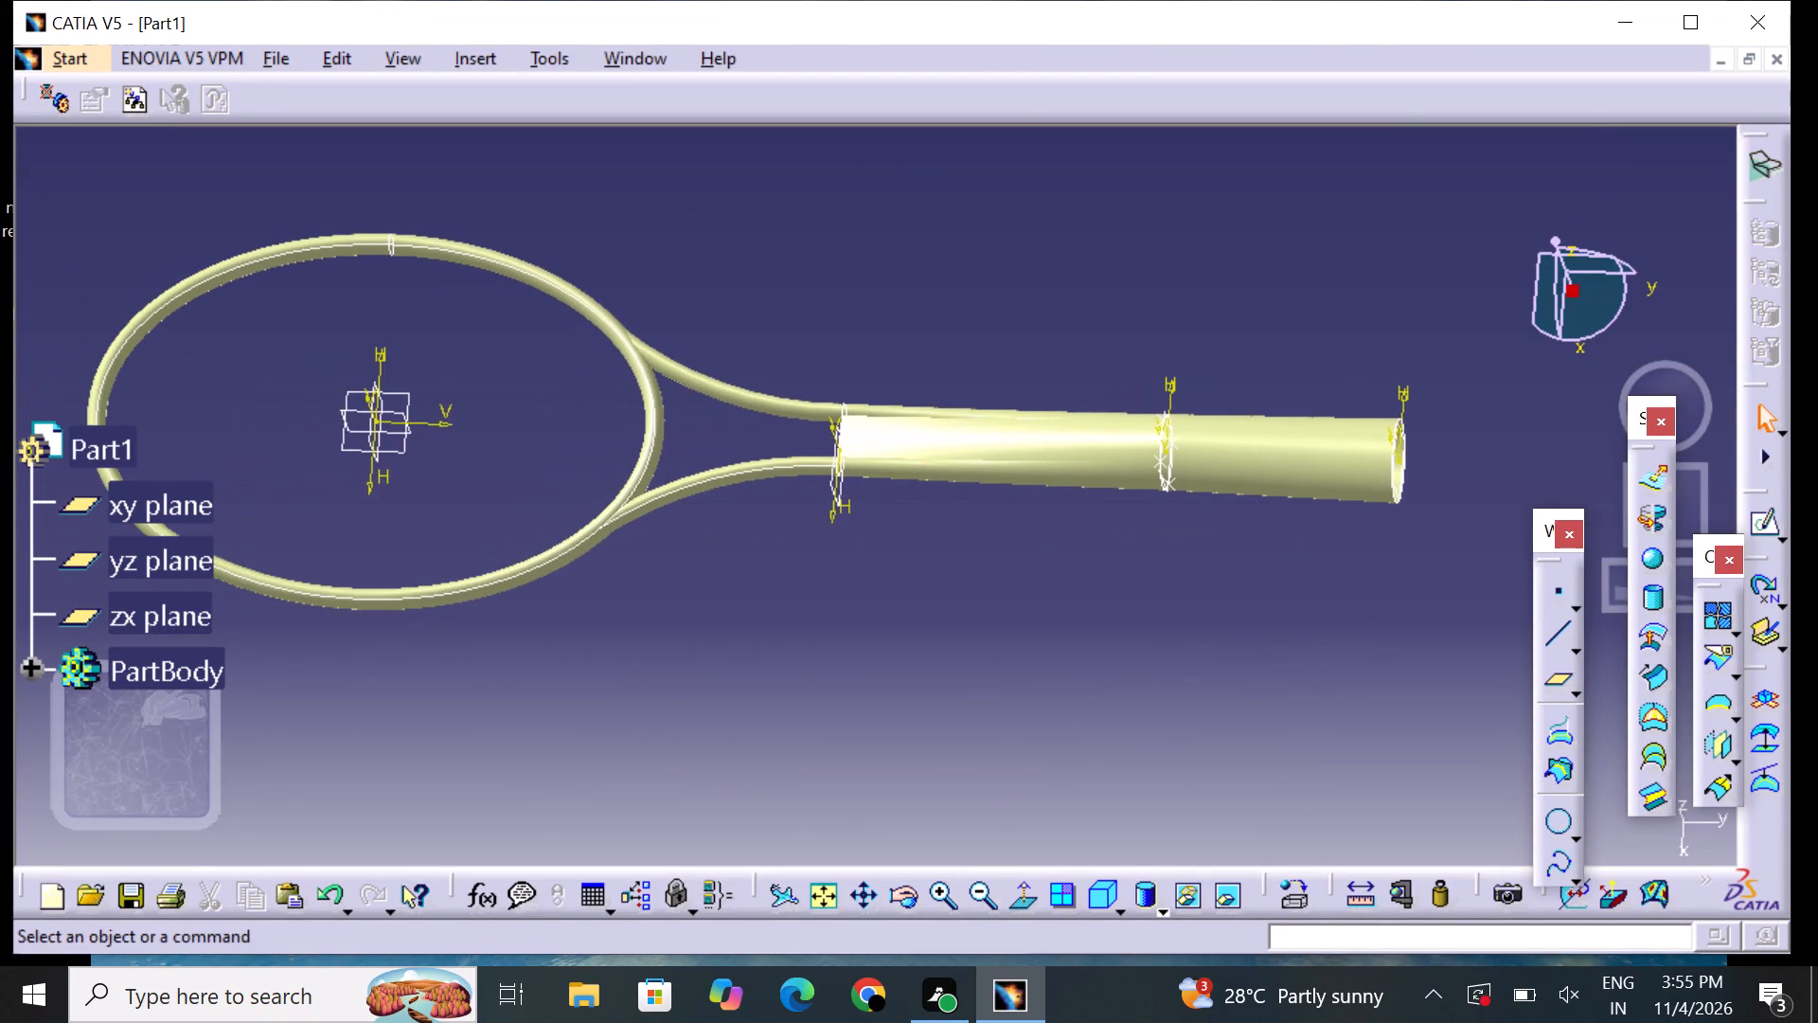
{"action": "left_click", "coordinate": [979, 886]}
{"action": "middle_click_drag", "start_coordinate": [1162, 639], "coordinate": [1119, 738]}
{"action": "right_click_drag", "start_coordinate": [1159, 639], "coordinate": [1119, 738]}
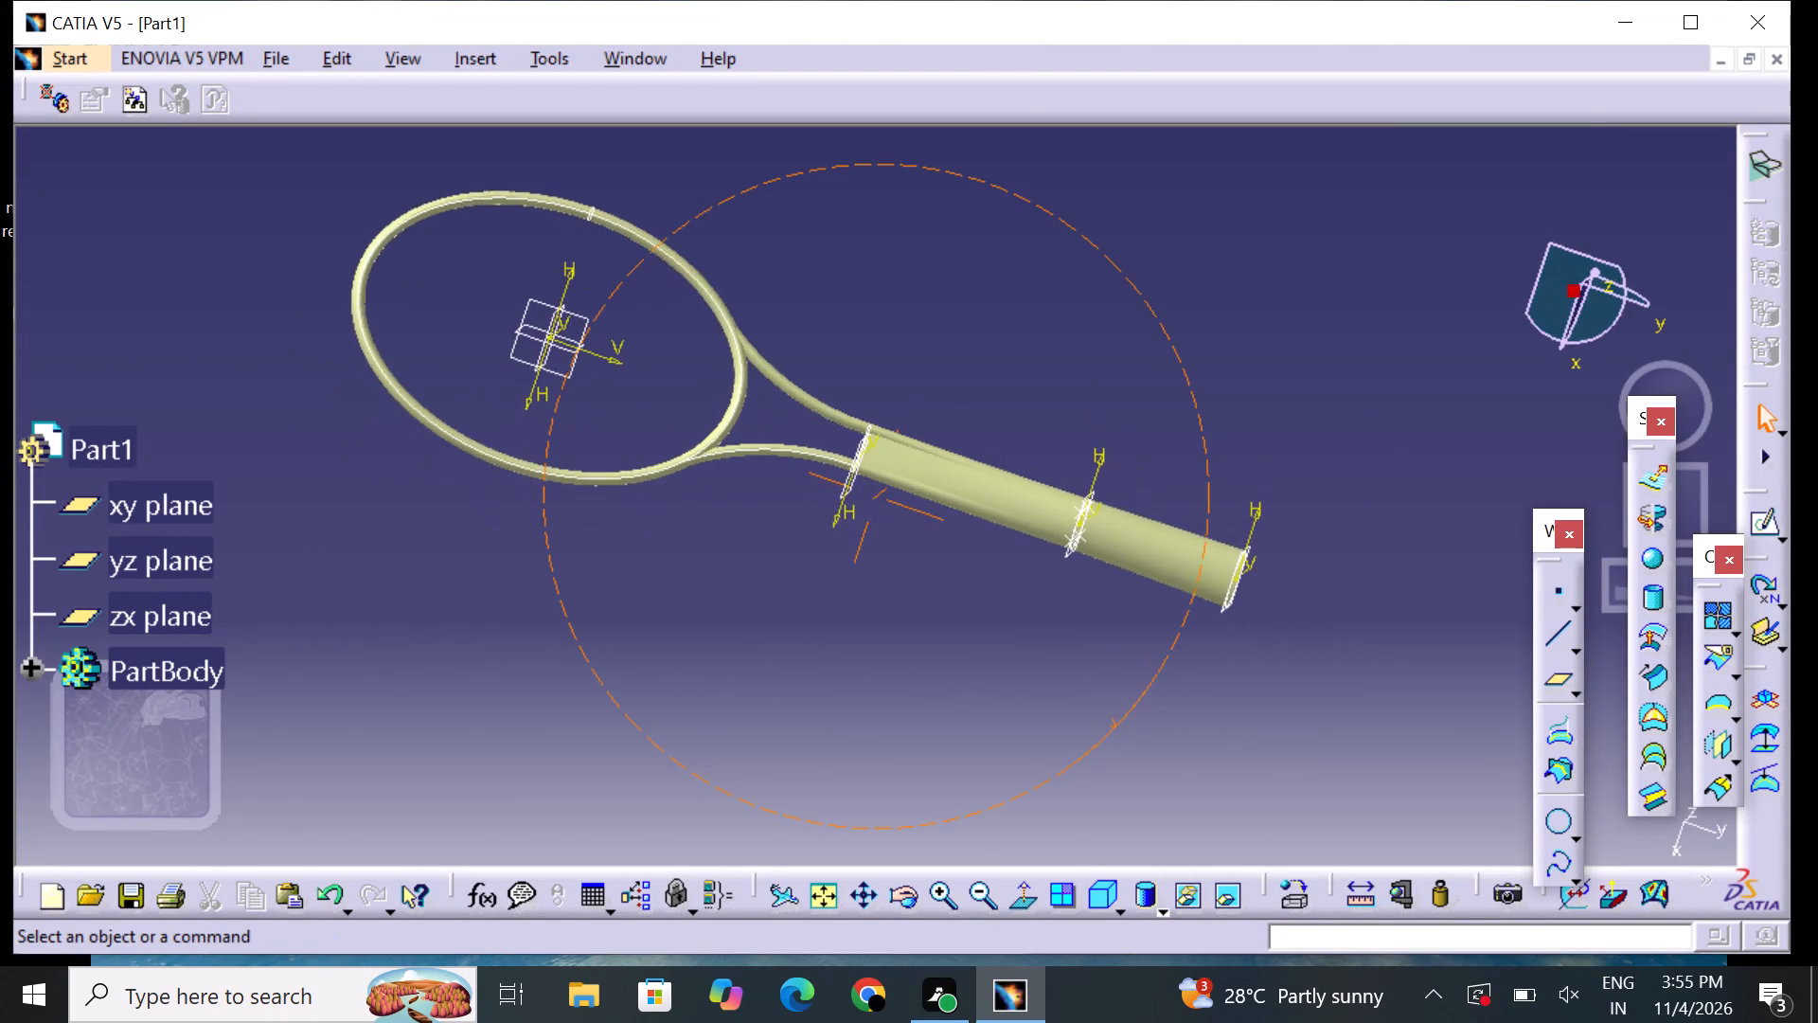
{"action": "middle_click_drag", "start_coordinate": [1119, 738], "coordinate": [1119, 737]}
{"action": "right_click_drag", "start_coordinate": [1119, 738], "coordinate": [1119, 737]}
{"action": "middle_click_drag", "start_coordinate": [1045, 624], "coordinate": [1038, 699]}
{"action": "left_click_drag", "start_coordinate": [945, 896], "coordinate": [956, 883]}
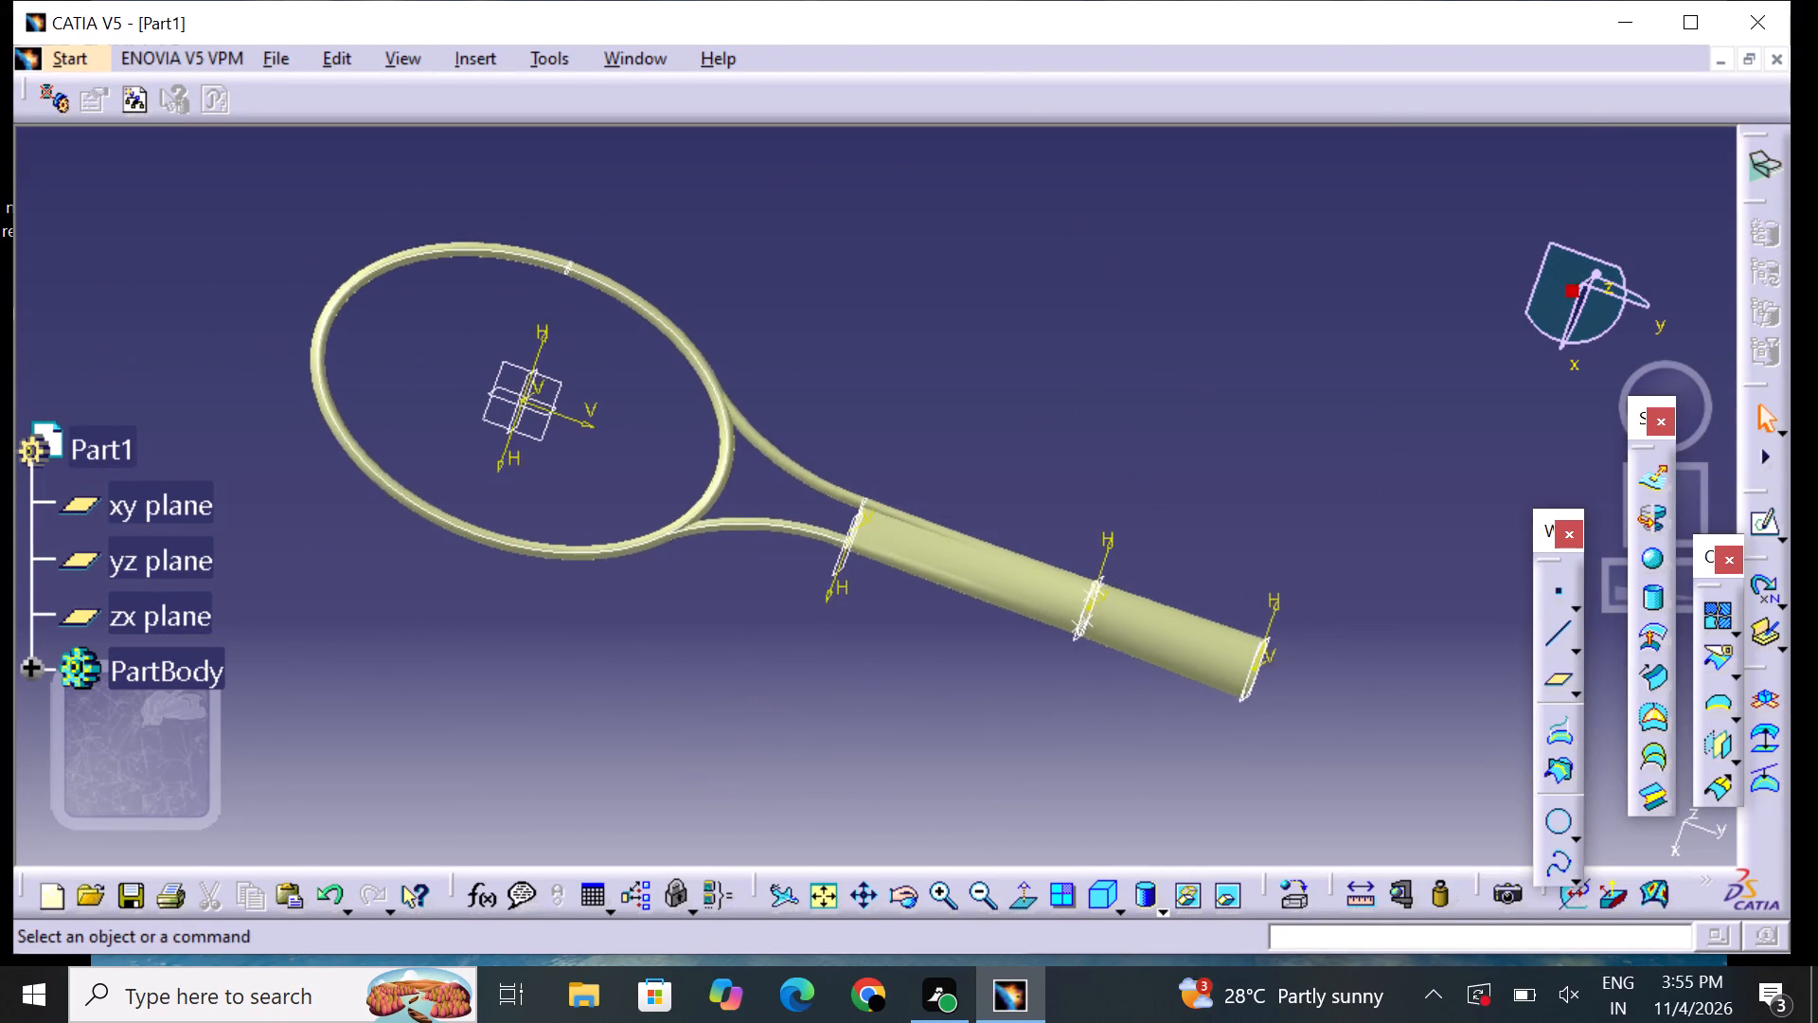
{"action": "middle_click_drag", "start_coordinate": [877, 728], "coordinate": [936, 497]}
{"action": "right_click_drag", "start_coordinate": [879, 728], "coordinate": [936, 497]}
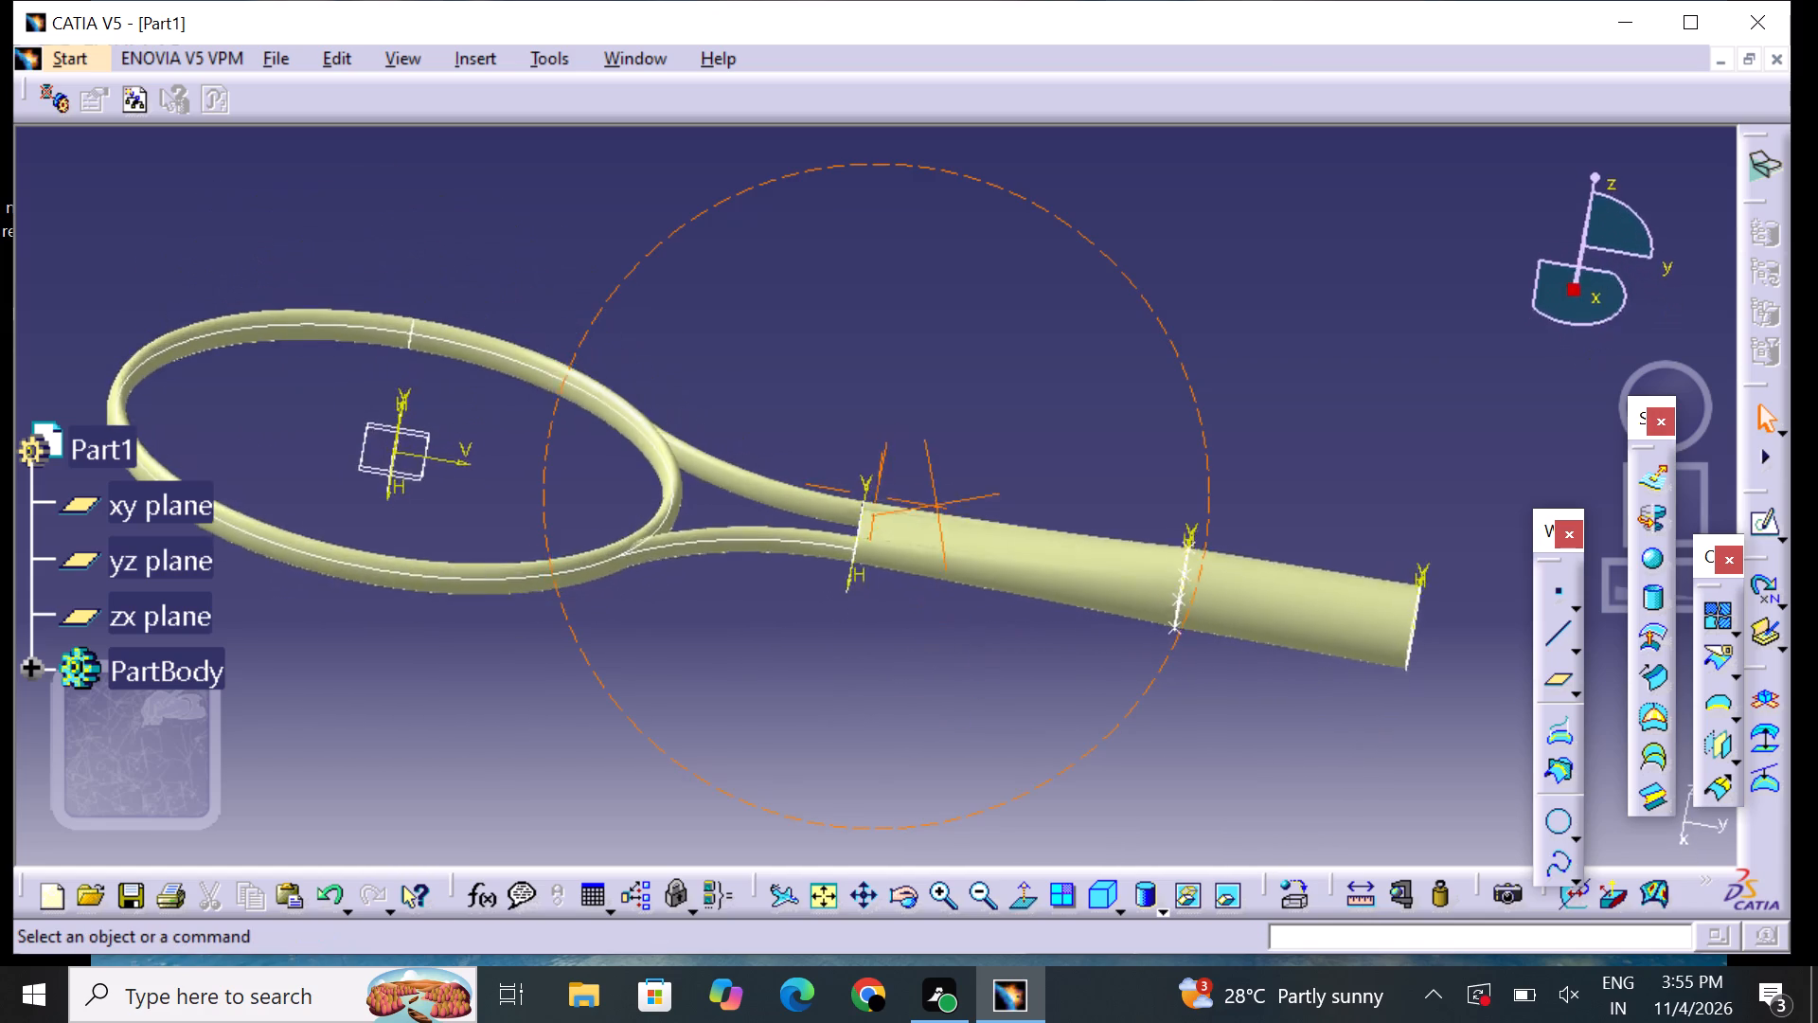
{"action": "right_click_drag", "start_coordinate": [936, 497], "coordinate": [979, 288]}
{"action": "middle_click_drag", "start_coordinate": [936, 497], "coordinate": [982, 281]}
{"action": "middle_click_drag", "start_coordinate": [984, 277], "coordinate": [936, 616]}
{"action": "right_click_drag", "start_coordinate": [979, 278], "coordinate": [936, 616]}
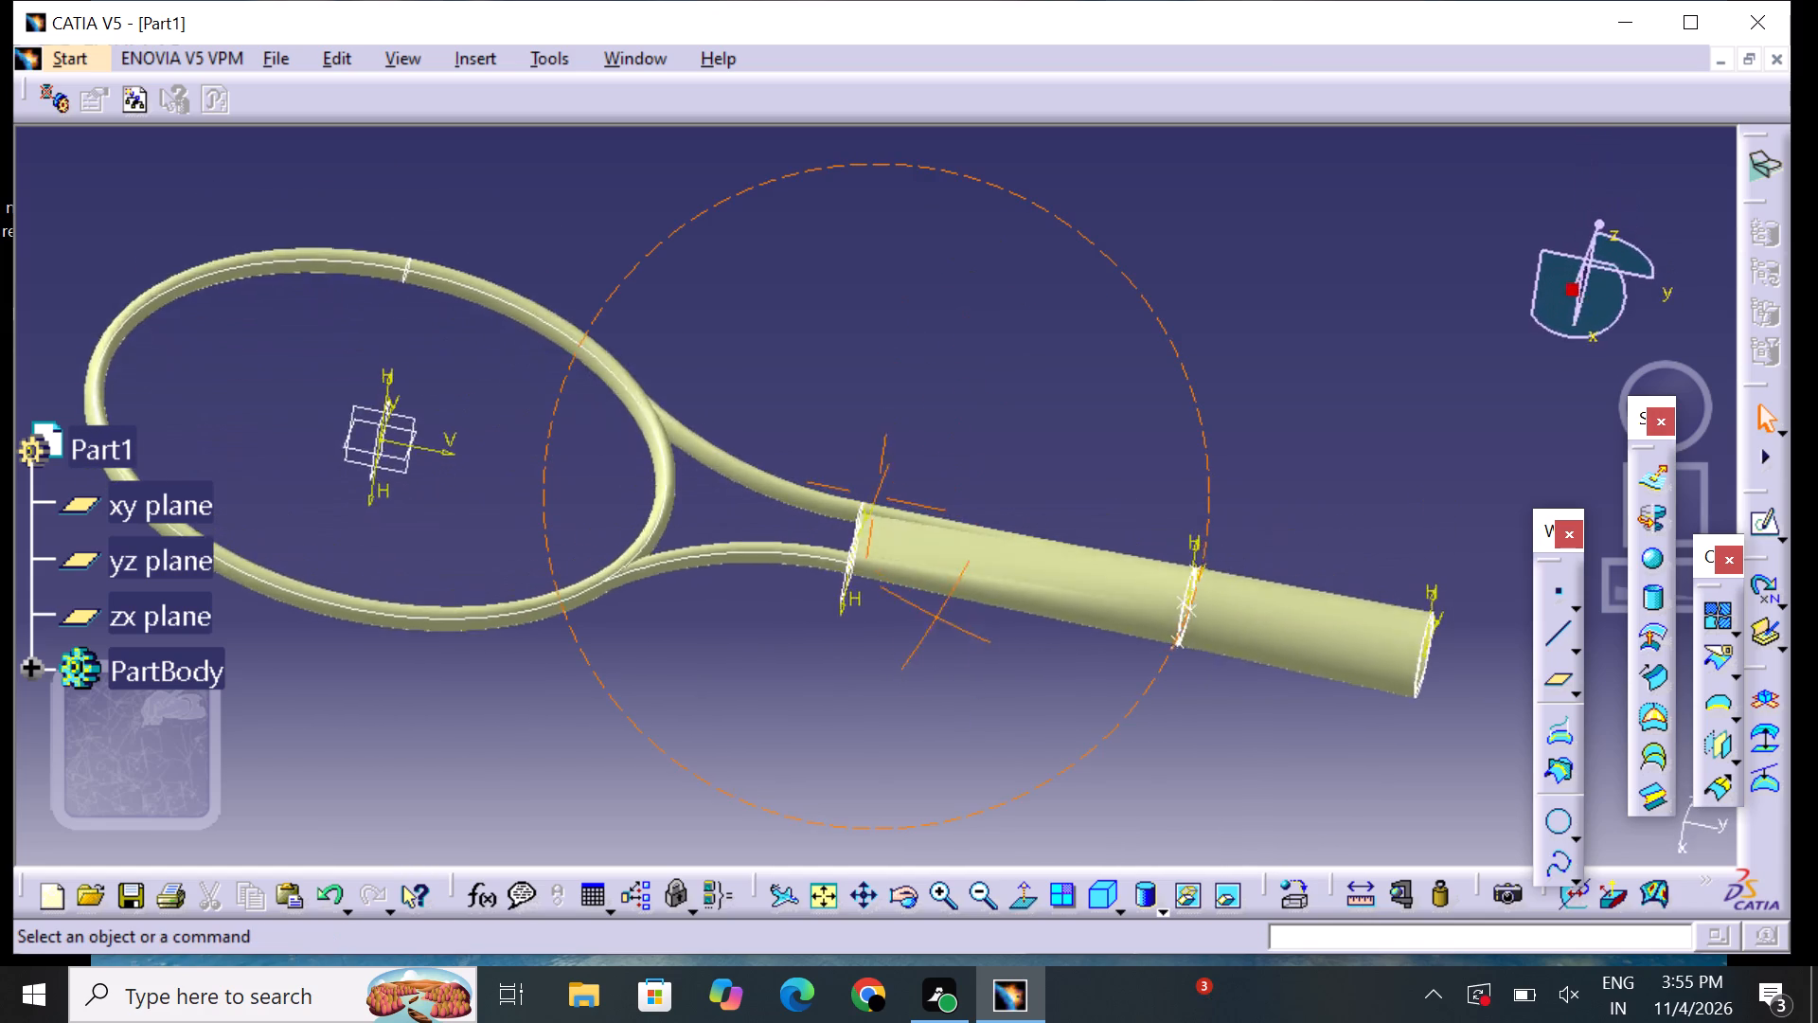
{"action": "right_click_drag", "start_coordinate": [936, 616], "coordinate": [1020, 695]}
{"action": "middle_click_drag", "start_coordinate": [936, 616], "coordinate": [1023, 695]}
{"action": "middle_click_drag", "start_coordinate": [1073, 683], "coordinate": [1156, 697]}
{"action": "right_click_drag", "start_coordinate": [1073, 683], "coordinate": [1156, 697]}
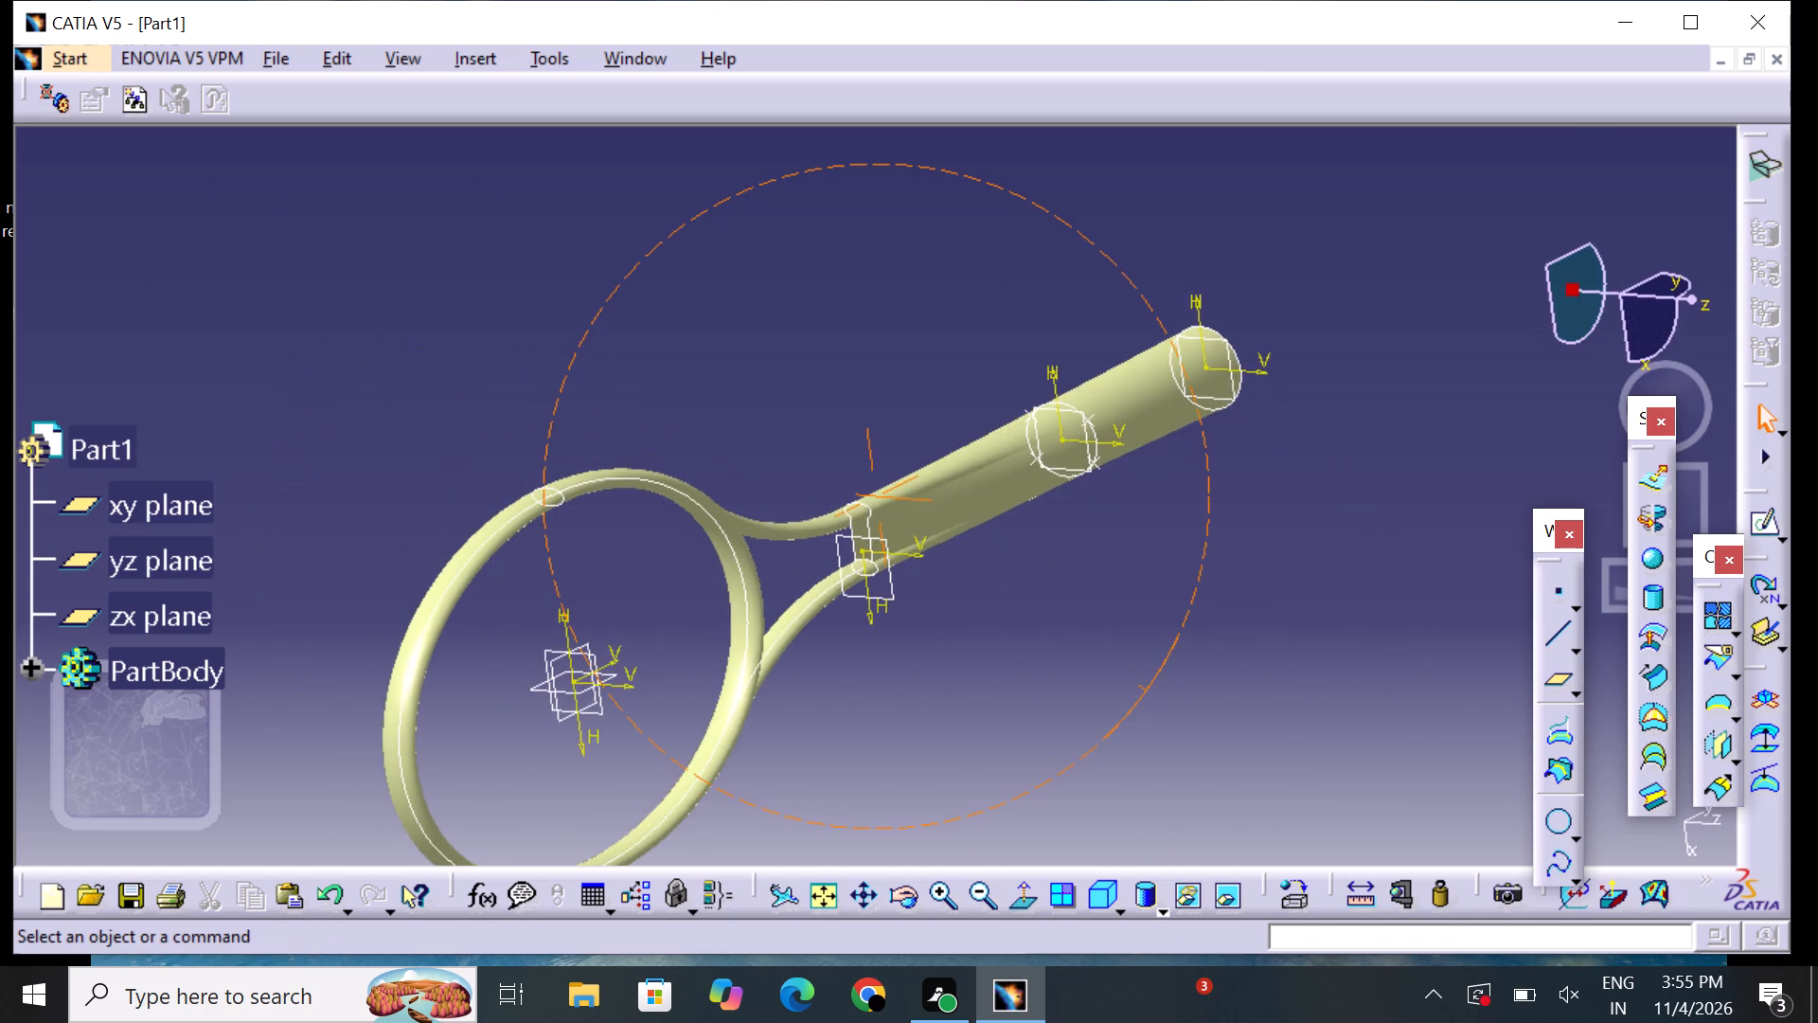
{"action": "right_click_drag", "start_coordinate": [1156, 697], "coordinate": [950, 720]}
{"action": "middle_click_drag", "start_coordinate": [1156, 697], "coordinate": [950, 720]}
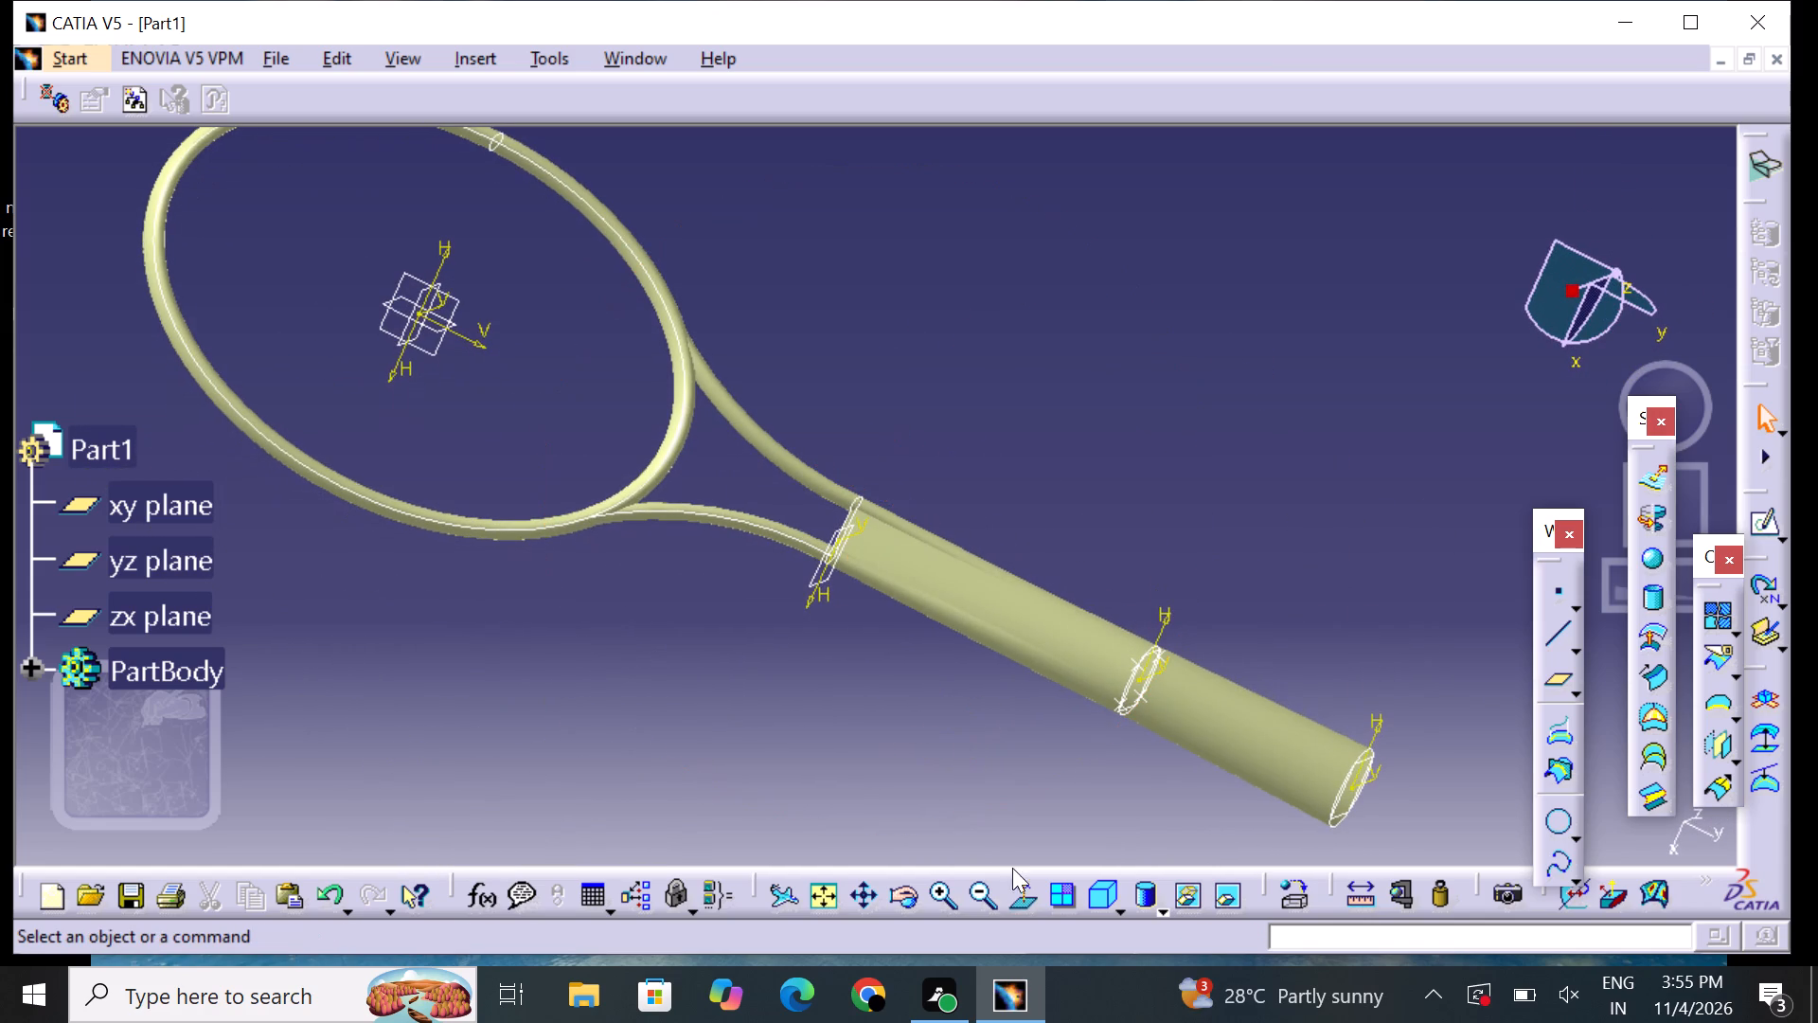
{"action": "left_click", "coordinate": [988, 903]}
{"action": "middle_click_drag", "start_coordinate": [1164, 769], "coordinate": [1143, 501]}
{"action": "right_click_drag", "start_coordinate": [1162, 762], "coordinate": [1143, 501]}
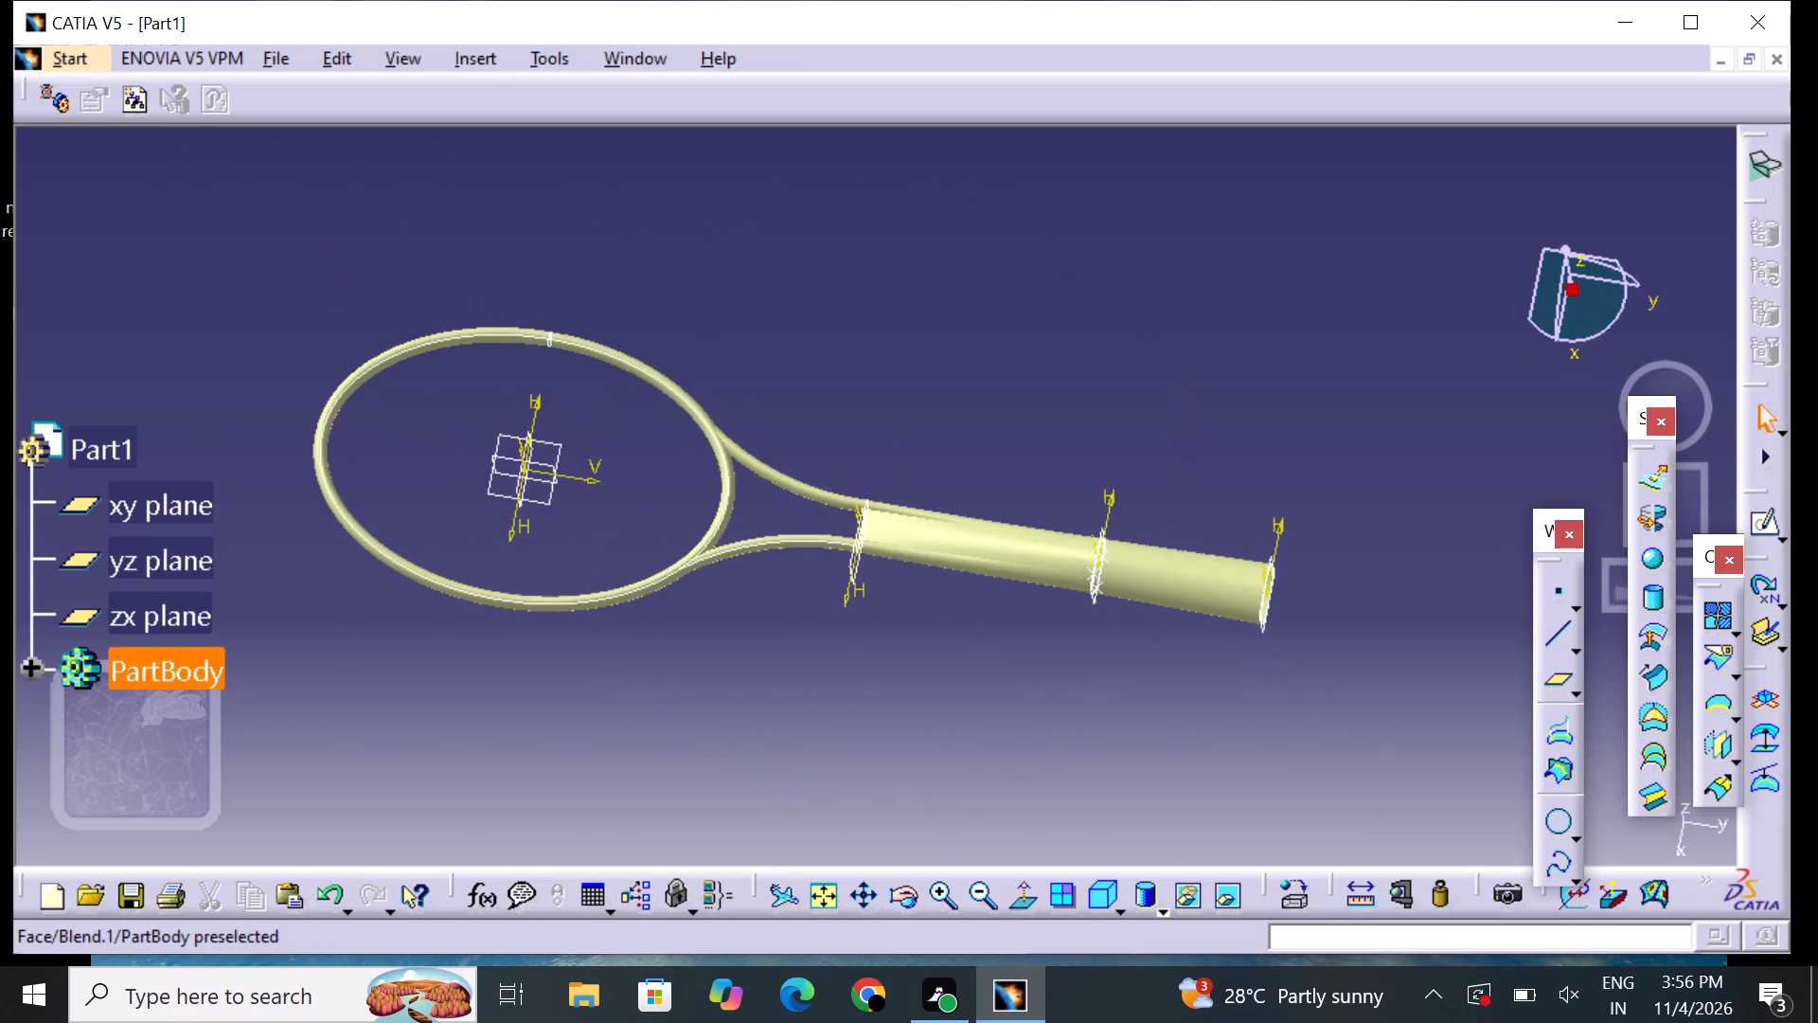
{"action": "scroll", "coordinate": [840, 679], "scroll_direction": "up", "scroll_amount": 1}
{"action": "middle_click_drag", "start_coordinate": [789, 708], "coordinate": [855, 528]}
{"action": "right_click_drag", "start_coordinate": [789, 709], "coordinate": [855, 527]}
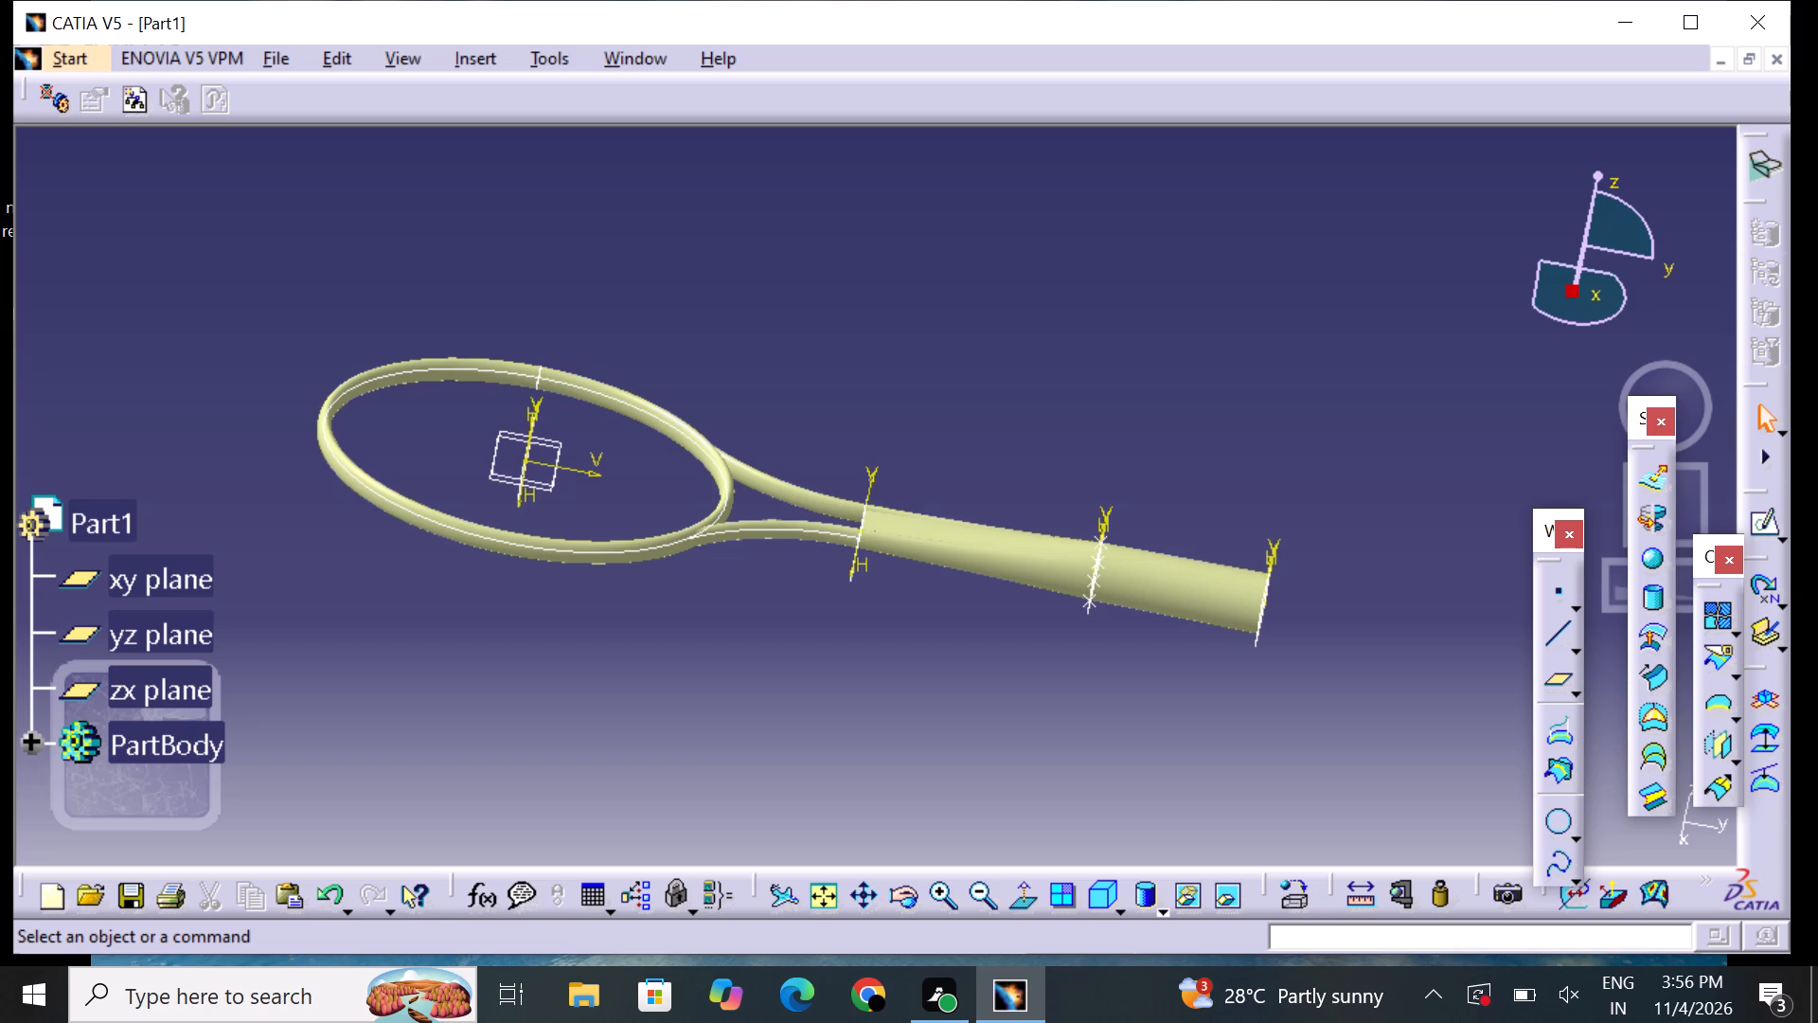
{"action": "middle_click_drag", "start_coordinate": [888, 642], "coordinate": [862, 796]}
{"action": "right_click_drag", "start_coordinate": [891, 659], "coordinate": [862, 796]}
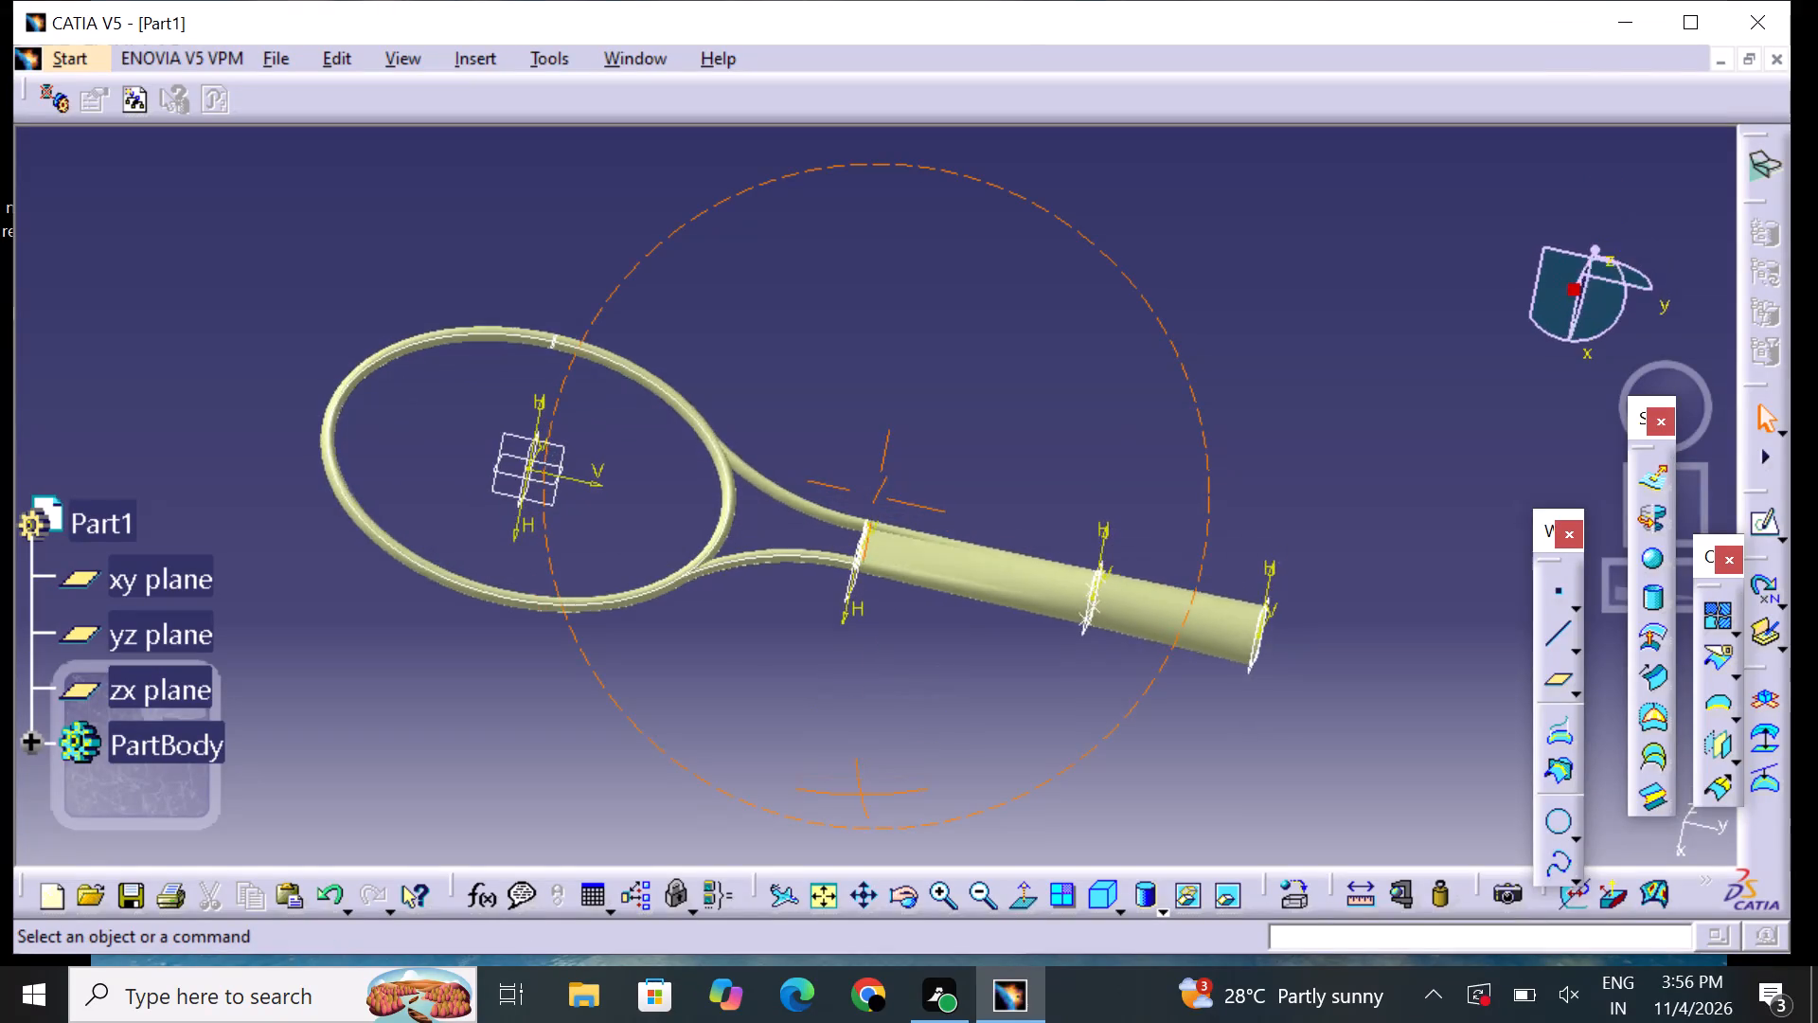
{"action": "right_click_drag", "start_coordinate": [862, 796], "coordinate": [856, 835]}
{"action": "middle_click_drag", "start_coordinate": [862, 796], "coordinate": [856, 835]}
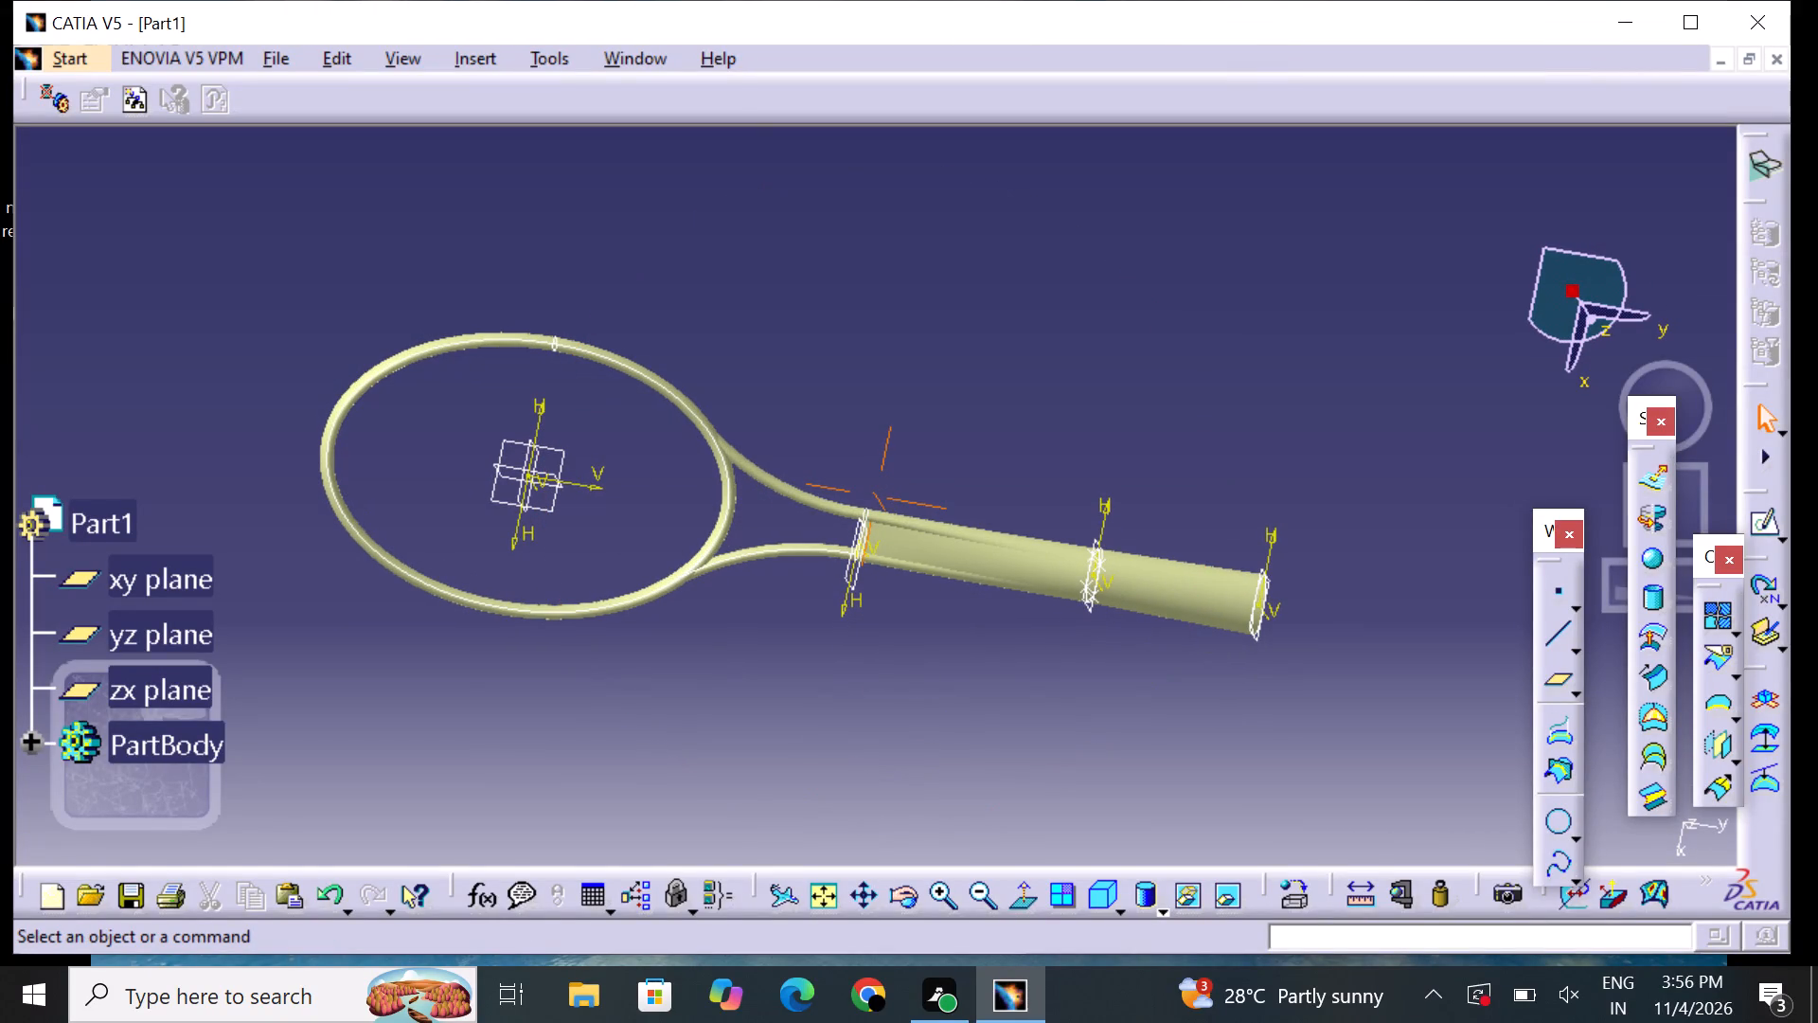
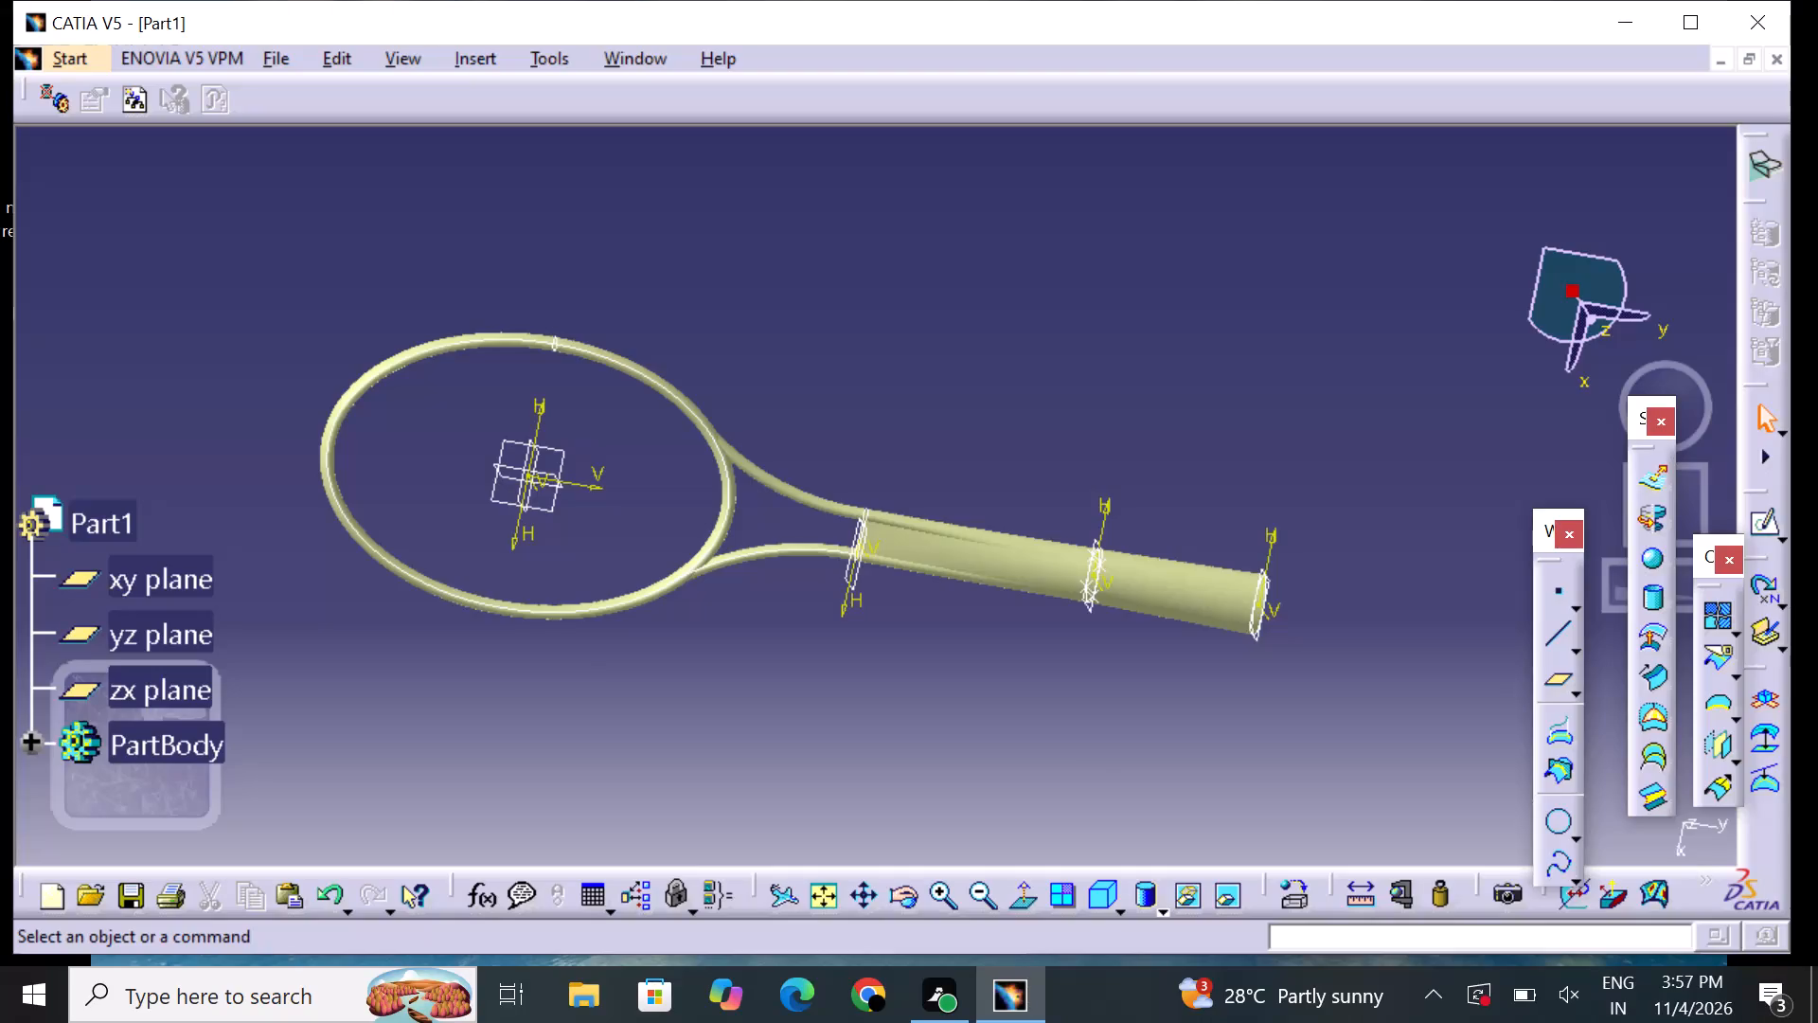
Inspect the finished racket surfaces from the front, side and handle end, covering the oval head, throat and handle sections.
{"action": "middle_click_drag", "start_coordinate": [1343, 668], "coordinate": [798, 601]}
{"action": "right_click_drag", "start_coordinate": [1343, 668], "coordinate": [798, 601]}
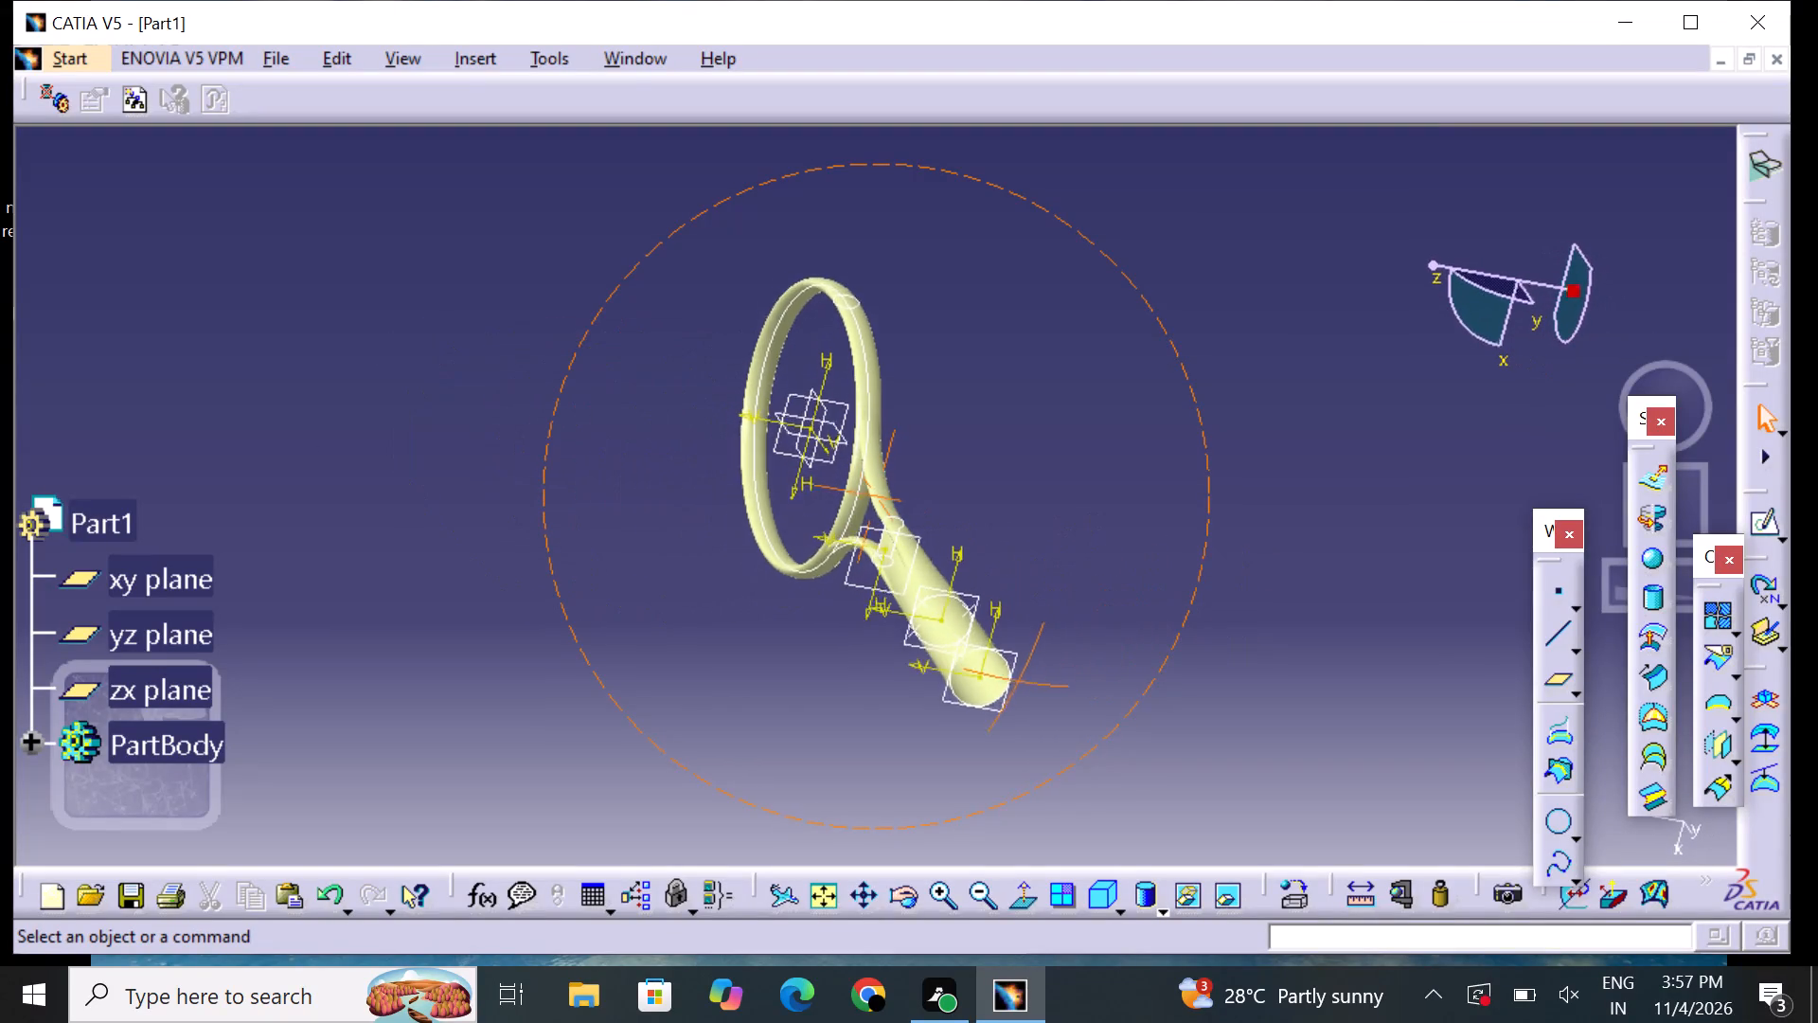
{"action": "middle_click_drag", "start_coordinate": [798, 601], "coordinate": [798, 627]}
{"action": "right_click_drag", "start_coordinate": [798, 601], "coordinate": [801, 624]}
{"action": "middle_click_drag", "start_coordinate": [646, 503], "coordinate": [1068, 494]}
{"action": "right_click_drag", "start_coordinate": [646, 503], "coordinate": [1070, 492]}
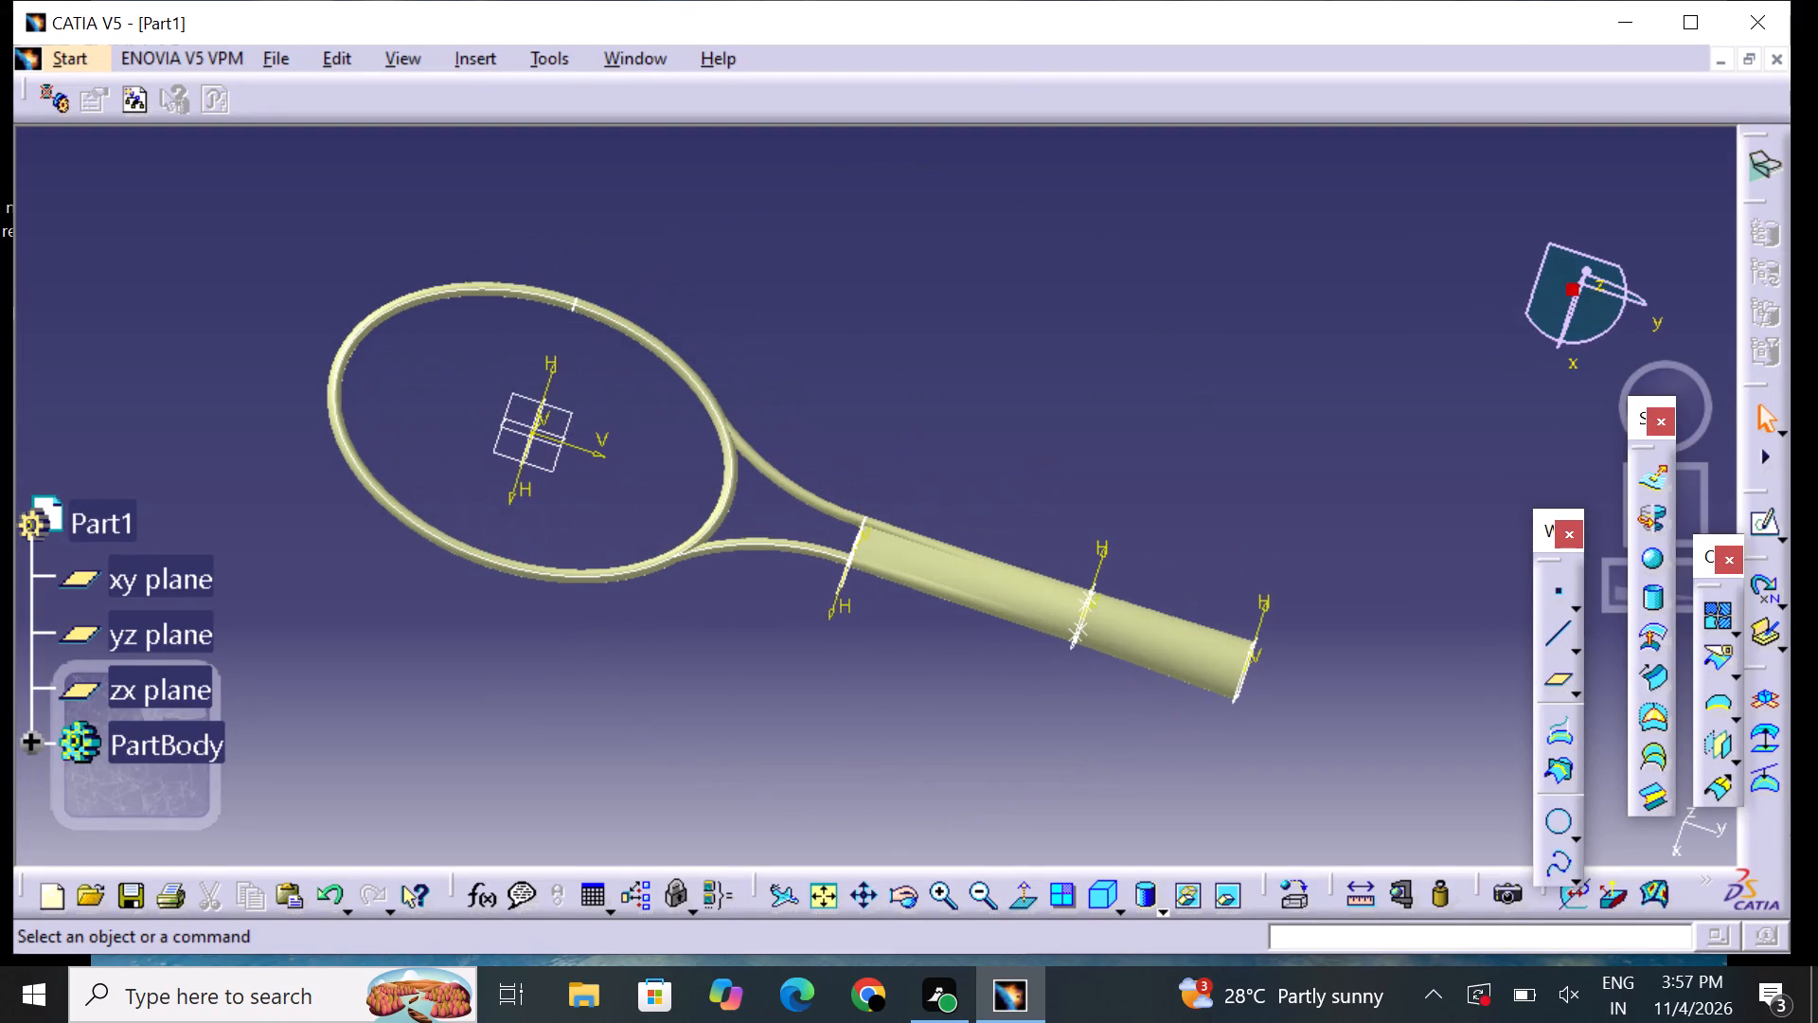
{"action": "middle_click_drag", "start_coordinate": [678, 652], "coordinate": [857, 578]}
{"action": "right_click_drag", "start_coordinate": [678, 652], "coordinate": [857, 578]}
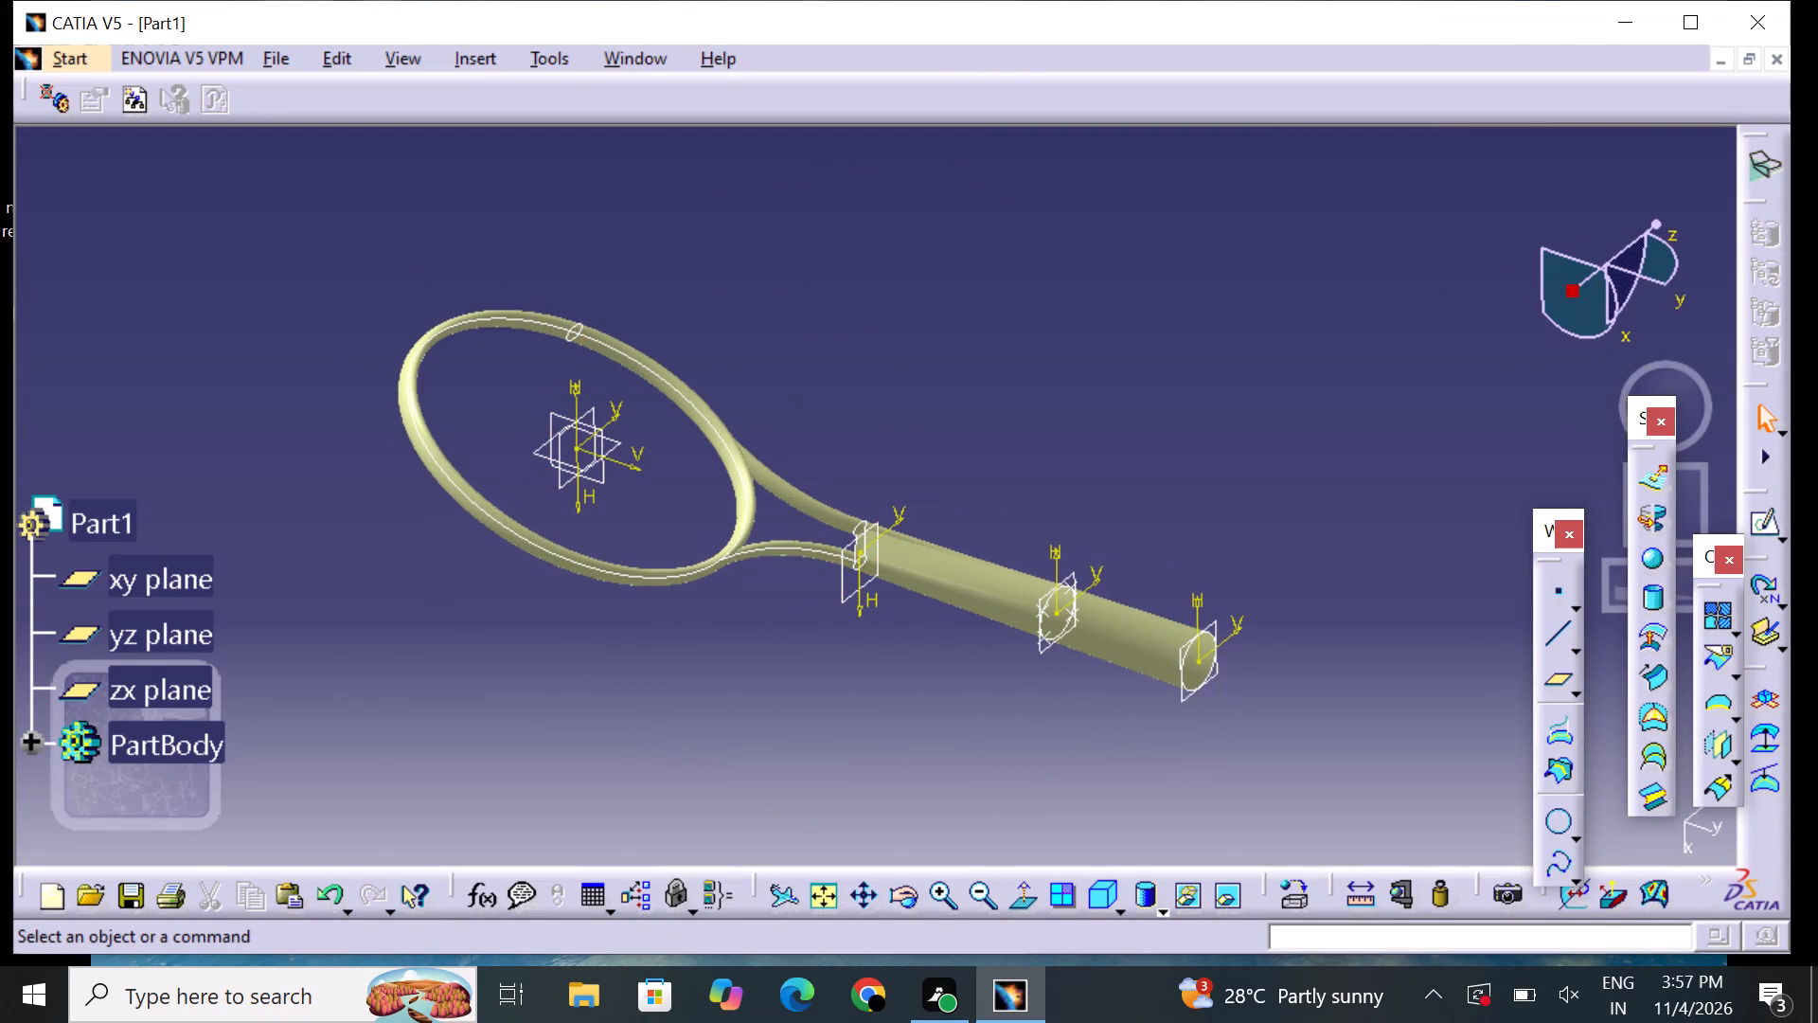
{"action": "middle_click_drag", "start_coordinate": [858, 666], "coordinate": [976, 780]}
{"action": "right_click_drag", "start_coordinate": [859, 679], "coordinate": [971, 781]}
{"action": "middle_click_drag", "start_coordinate": [910, 778], "coordinate": [708, 659]}
{"action": "right_click_drag", "start_coordinate": [910, 778], "coordinate": [708, 659]}
{"action": "scroll", "coordinate": [423, 709], "scroll_direction": "down", "scroll_amount": 3}
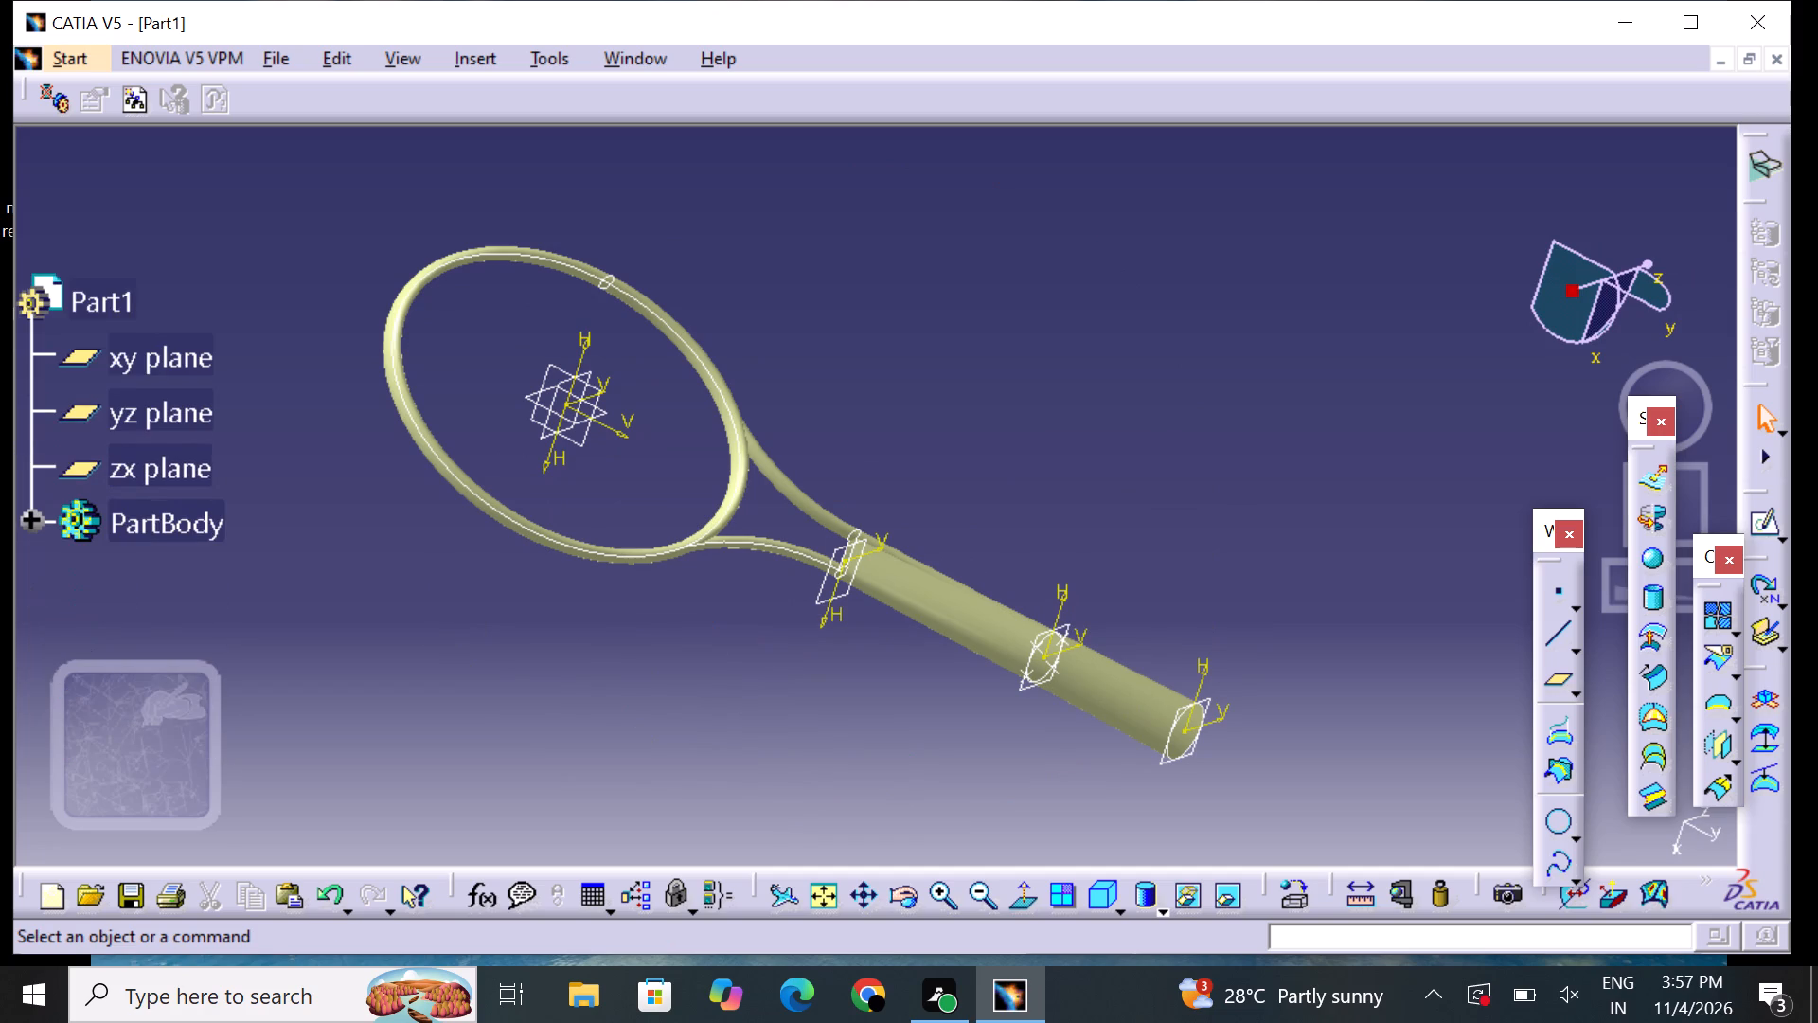
{"action": "middle_click_drag", "start_coordinate": [862, 713], "coordinate": [869, 599]}
{"action": "right_click_drag", "start_coordinate": [863, 713], "coordinate": [869, 599]}
{"action": "middle_click_drag", "start_coordinate": [1081, 795], "coordinate": [1074, 668]}
{"action": "right_click_drag", "start_coordinate": [1081, 795], "coordinate": [1072, 662]}
{"action": "middle_click_drag", "start_coordinate": [816, 657], "coordinate": [1021, 803]}
{"action": "right_click_drag", "start_coordinate": [816, 675], "coordinate": [1021, 803]}
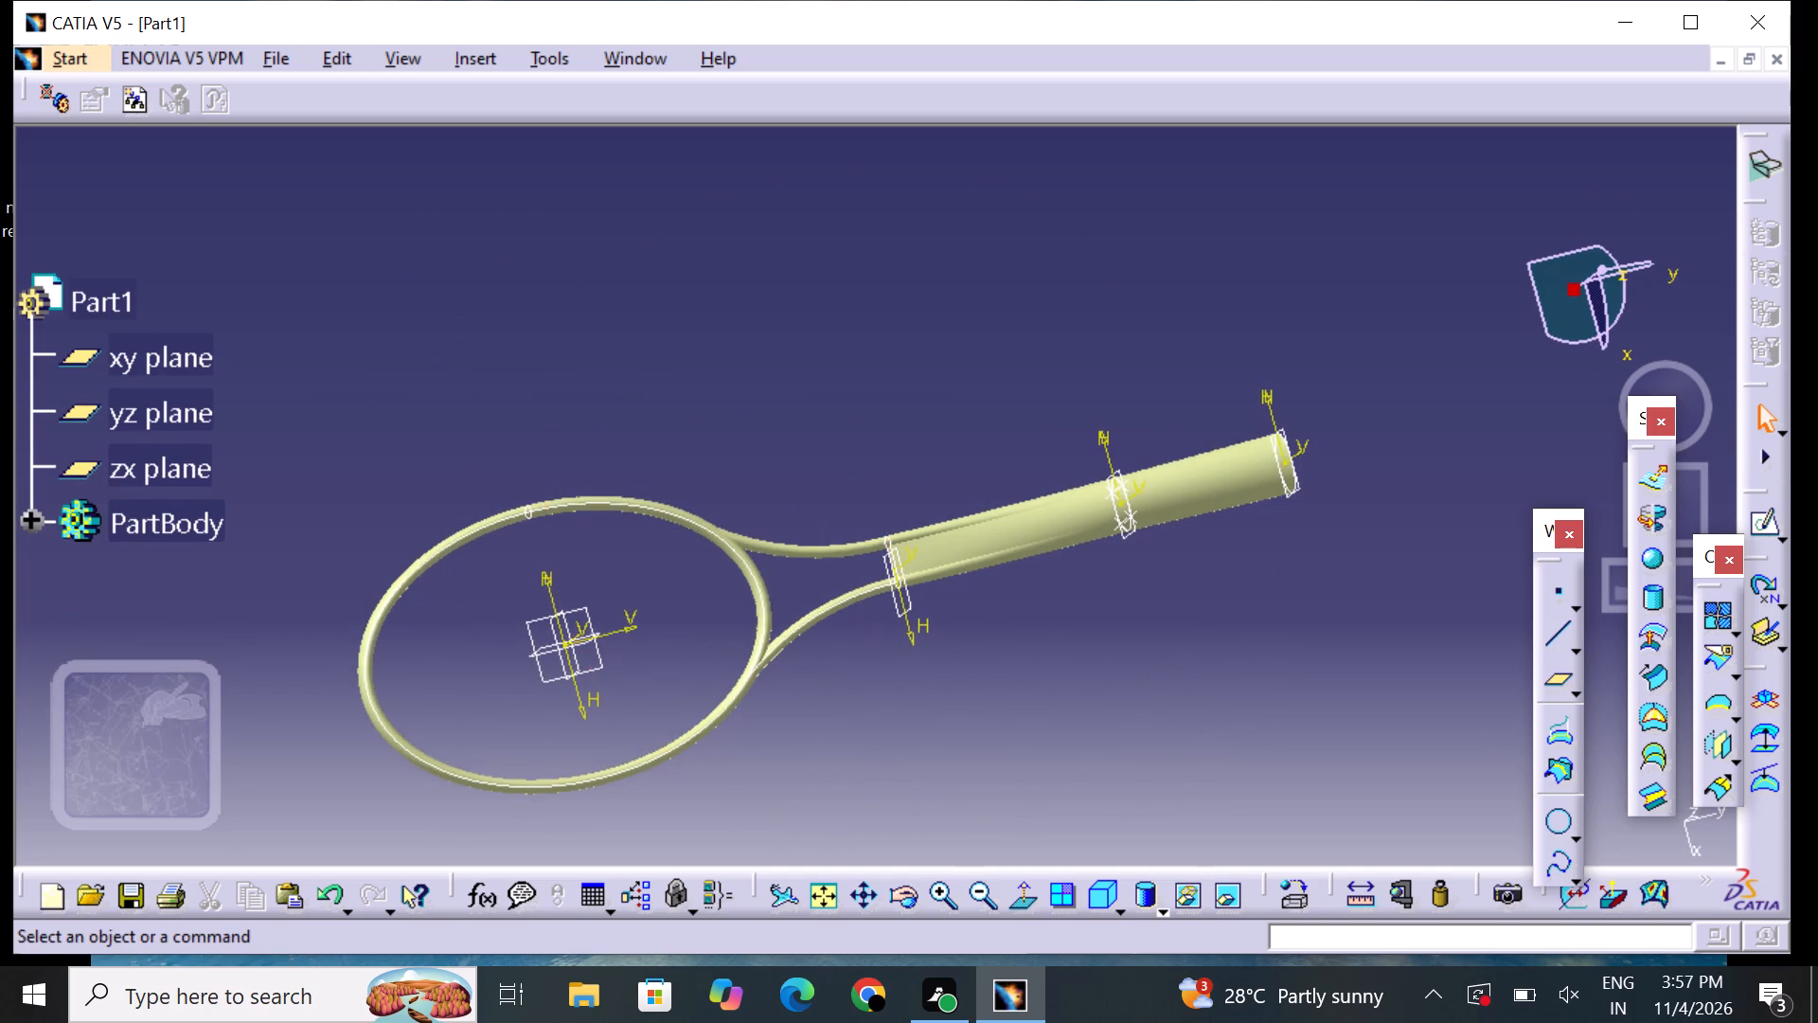
{"action": "middle_click_drag", "start_coordinate": [870, 748], "coordinate": [853, 667]}
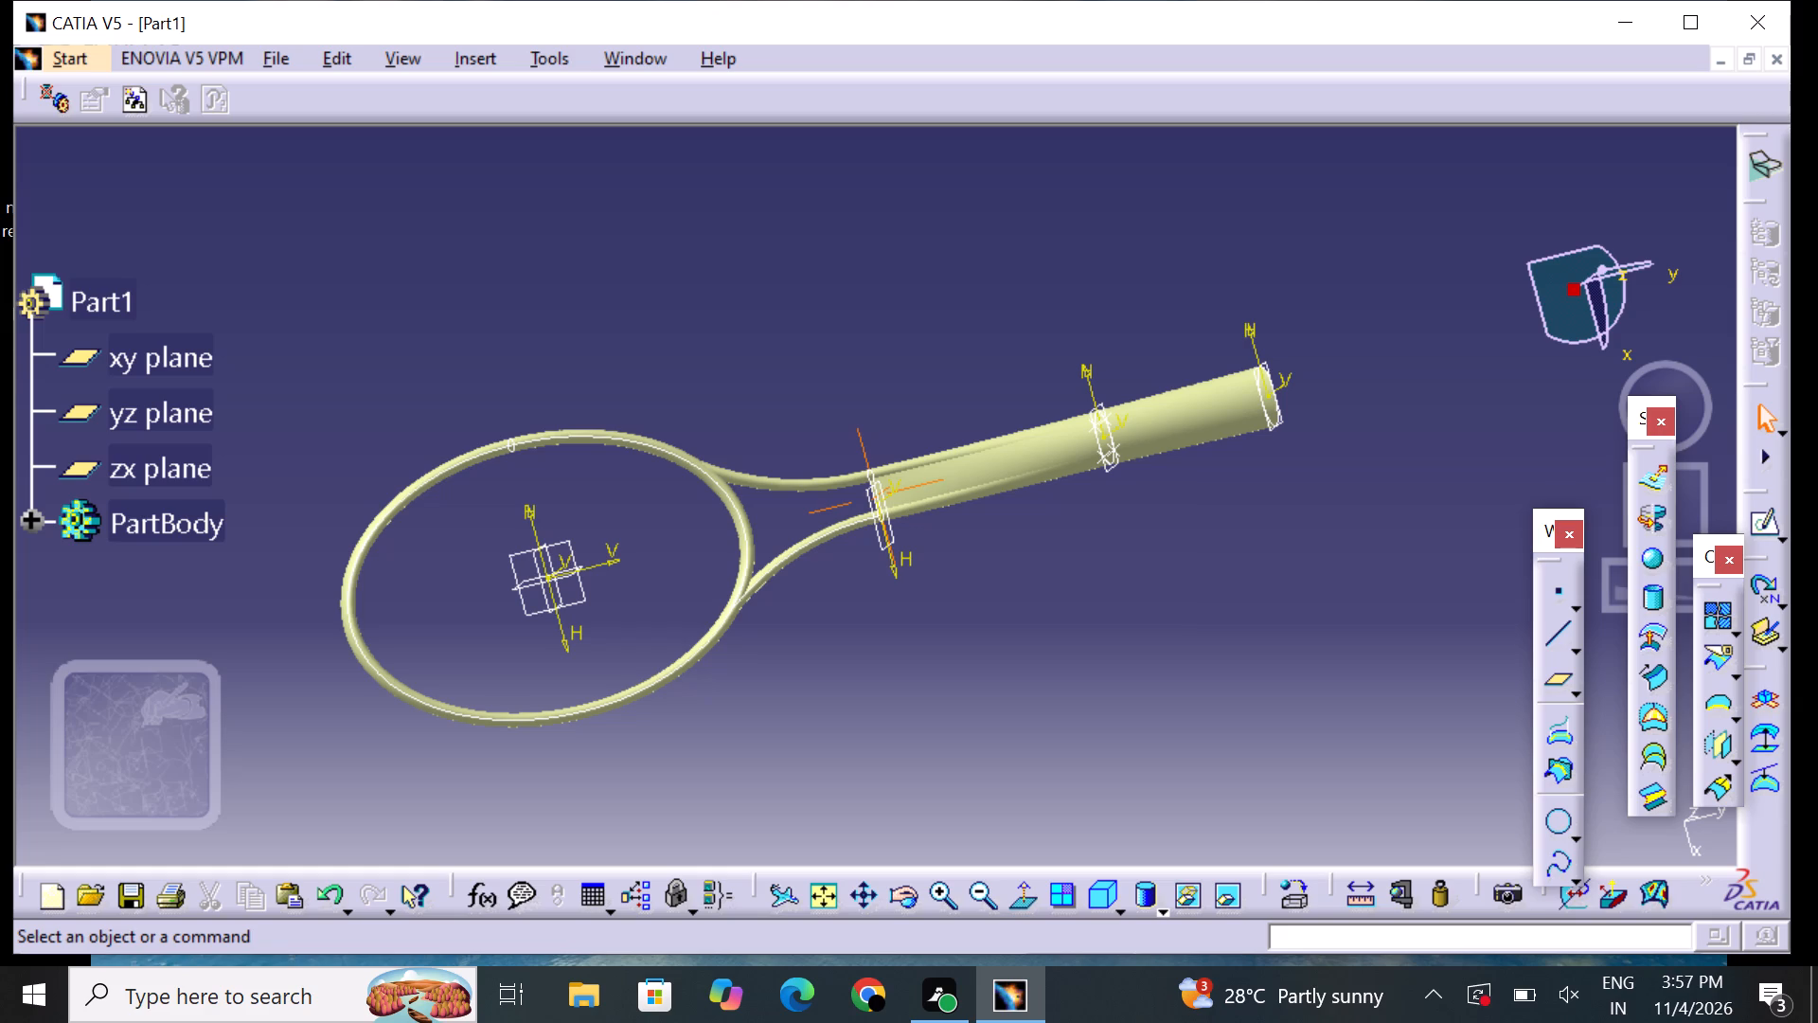
{"action": "middle_click_drag", "start_coordinate": [721, 711], "coordinate": [849, 575]}
{"action": "right_click_drag", "start_coordinate": [721, 711], "coordinate": [849, 575]}
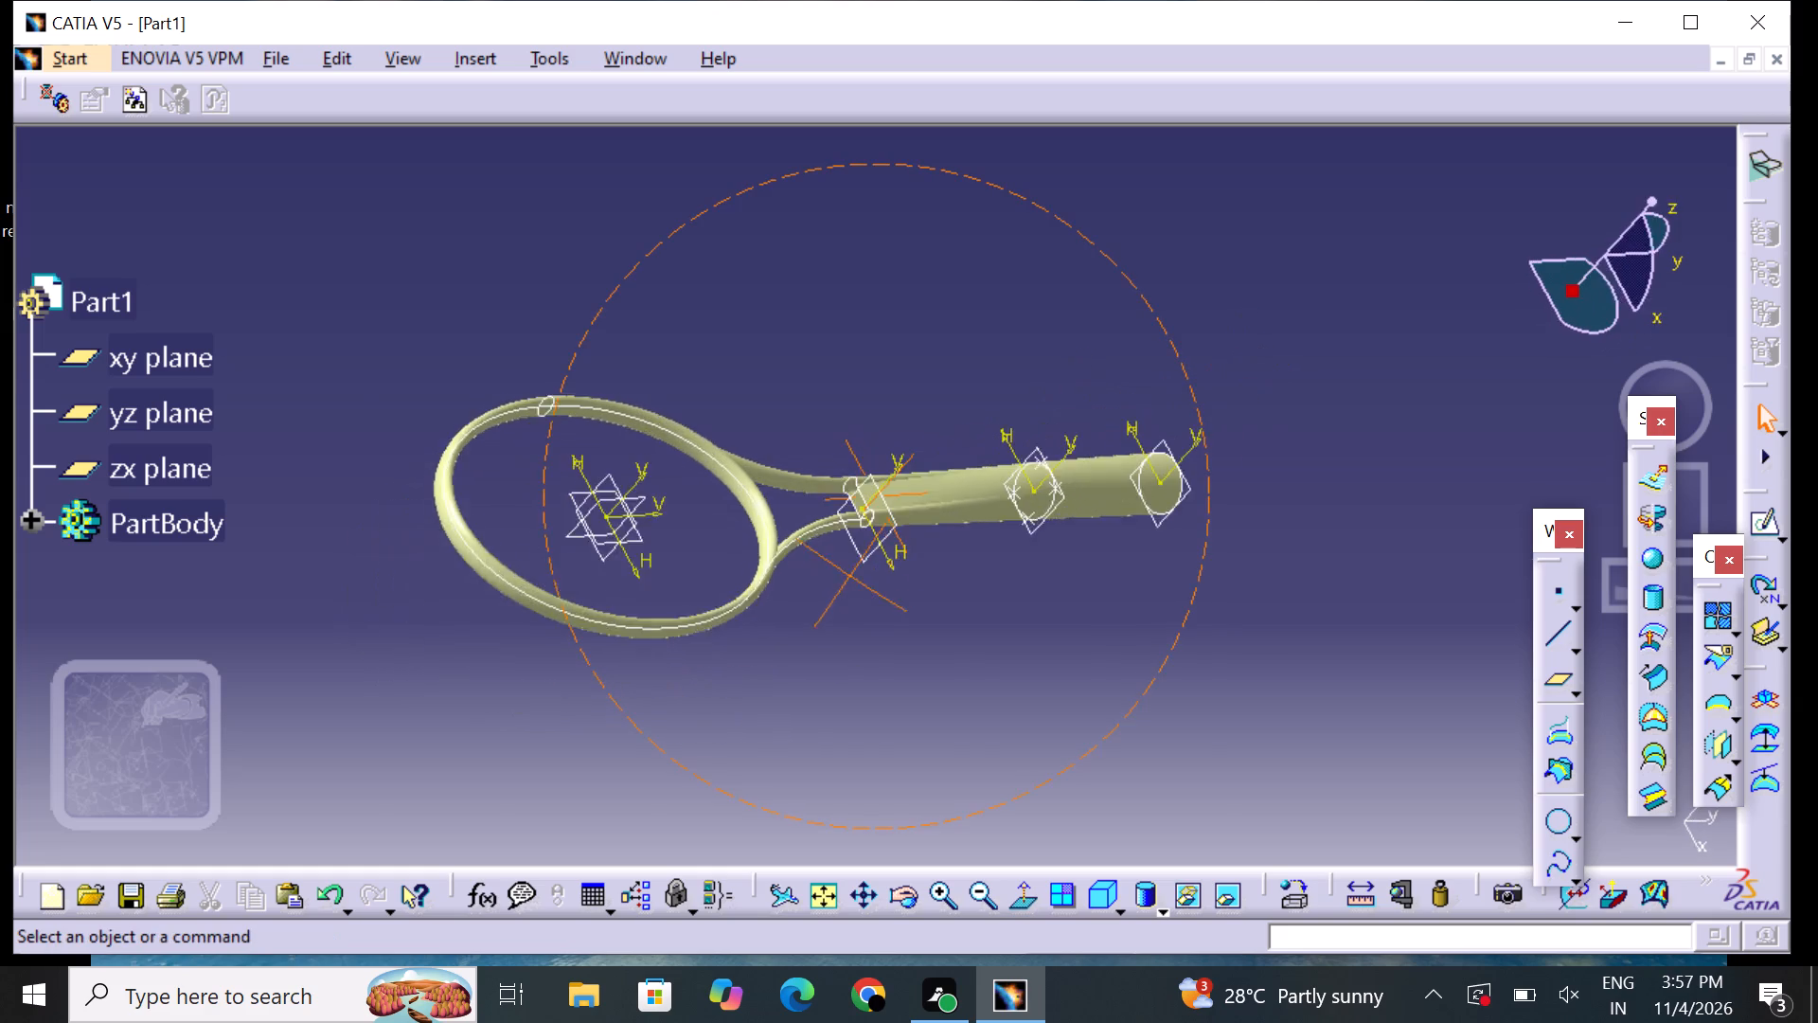
{"action": "middle_click_drag", "start_coordinate": [849, 575], "coordinate": [883, 543]}
{"action": "right_click_drag", "start_coordinate": [849, 575], "coordinate": [890, 537]}
{"action": "middle_click_drag", "start_coordinate": [918, 634], "coordinate": [919, 713]}
{"action": "right_click_drag", "start_coordinate": [918, 640], "coordinate": [919, 713]}
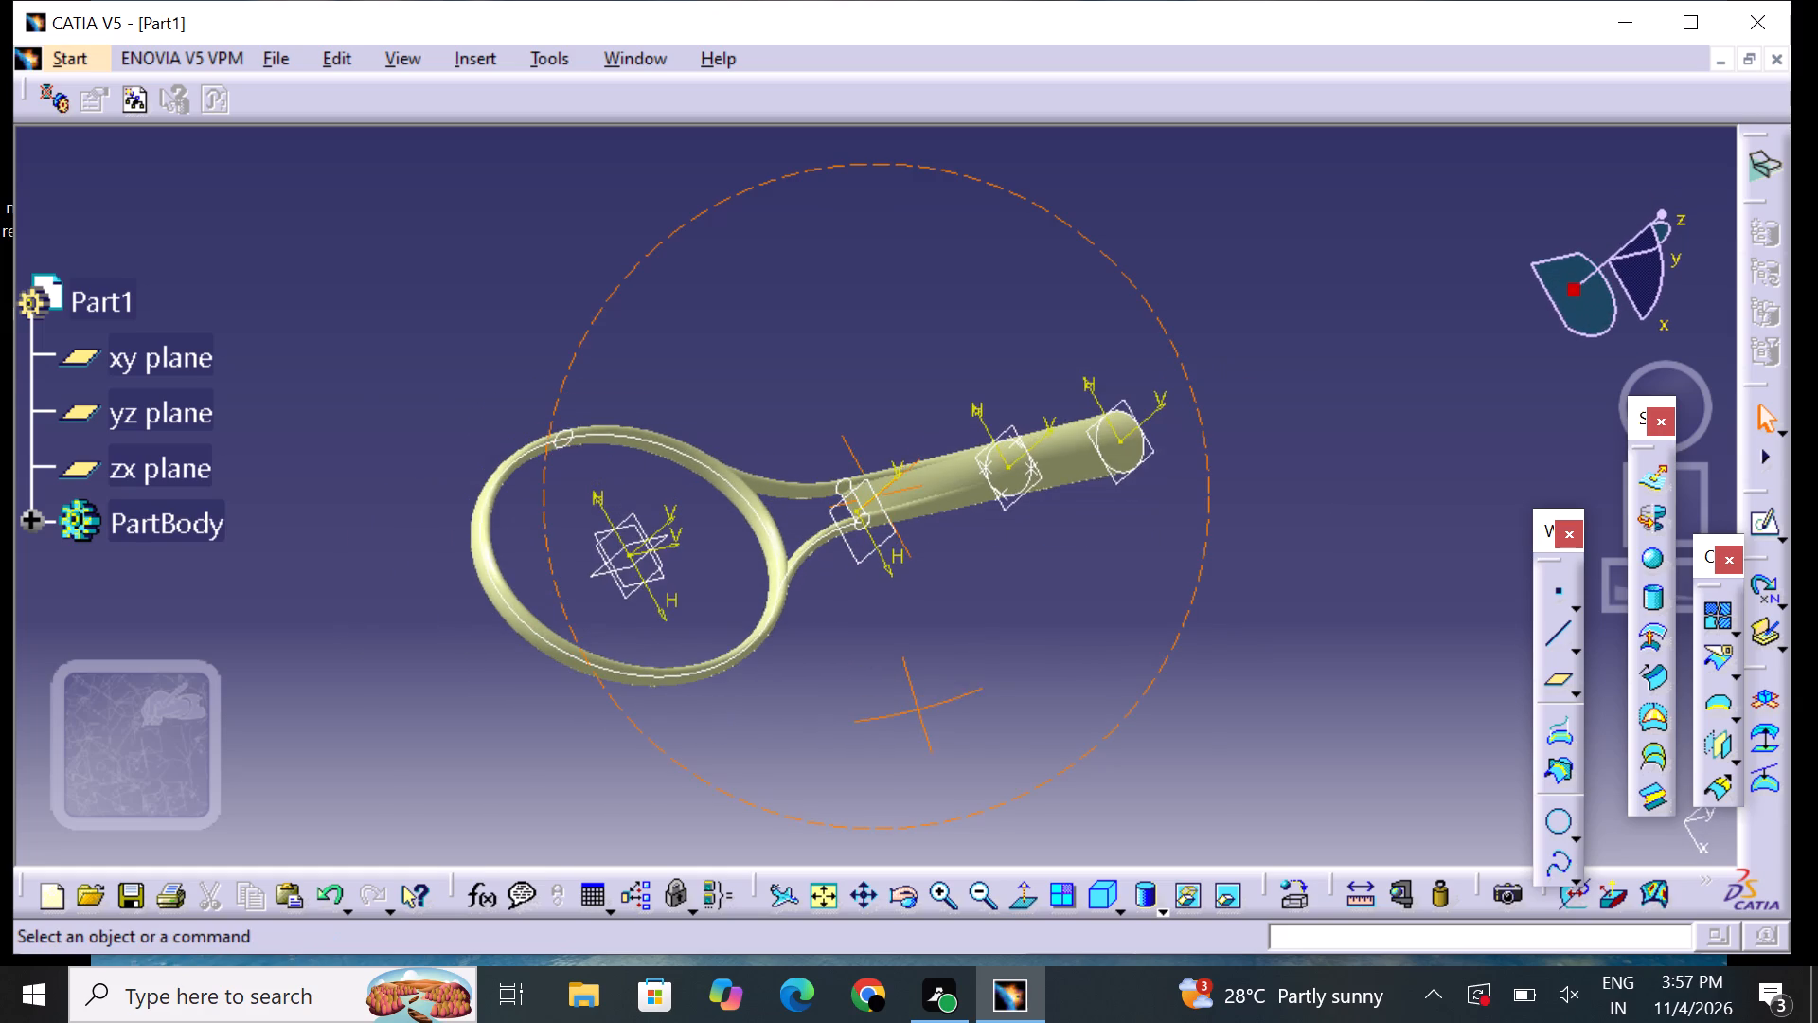
{"action": "middle_click_drag", "start_coordinate": [919, 713], "coordinate": [927, 713]}
{"action": "right_click_drag", "start_coordinate": [919, 713], "coordinate": [929, 713]}
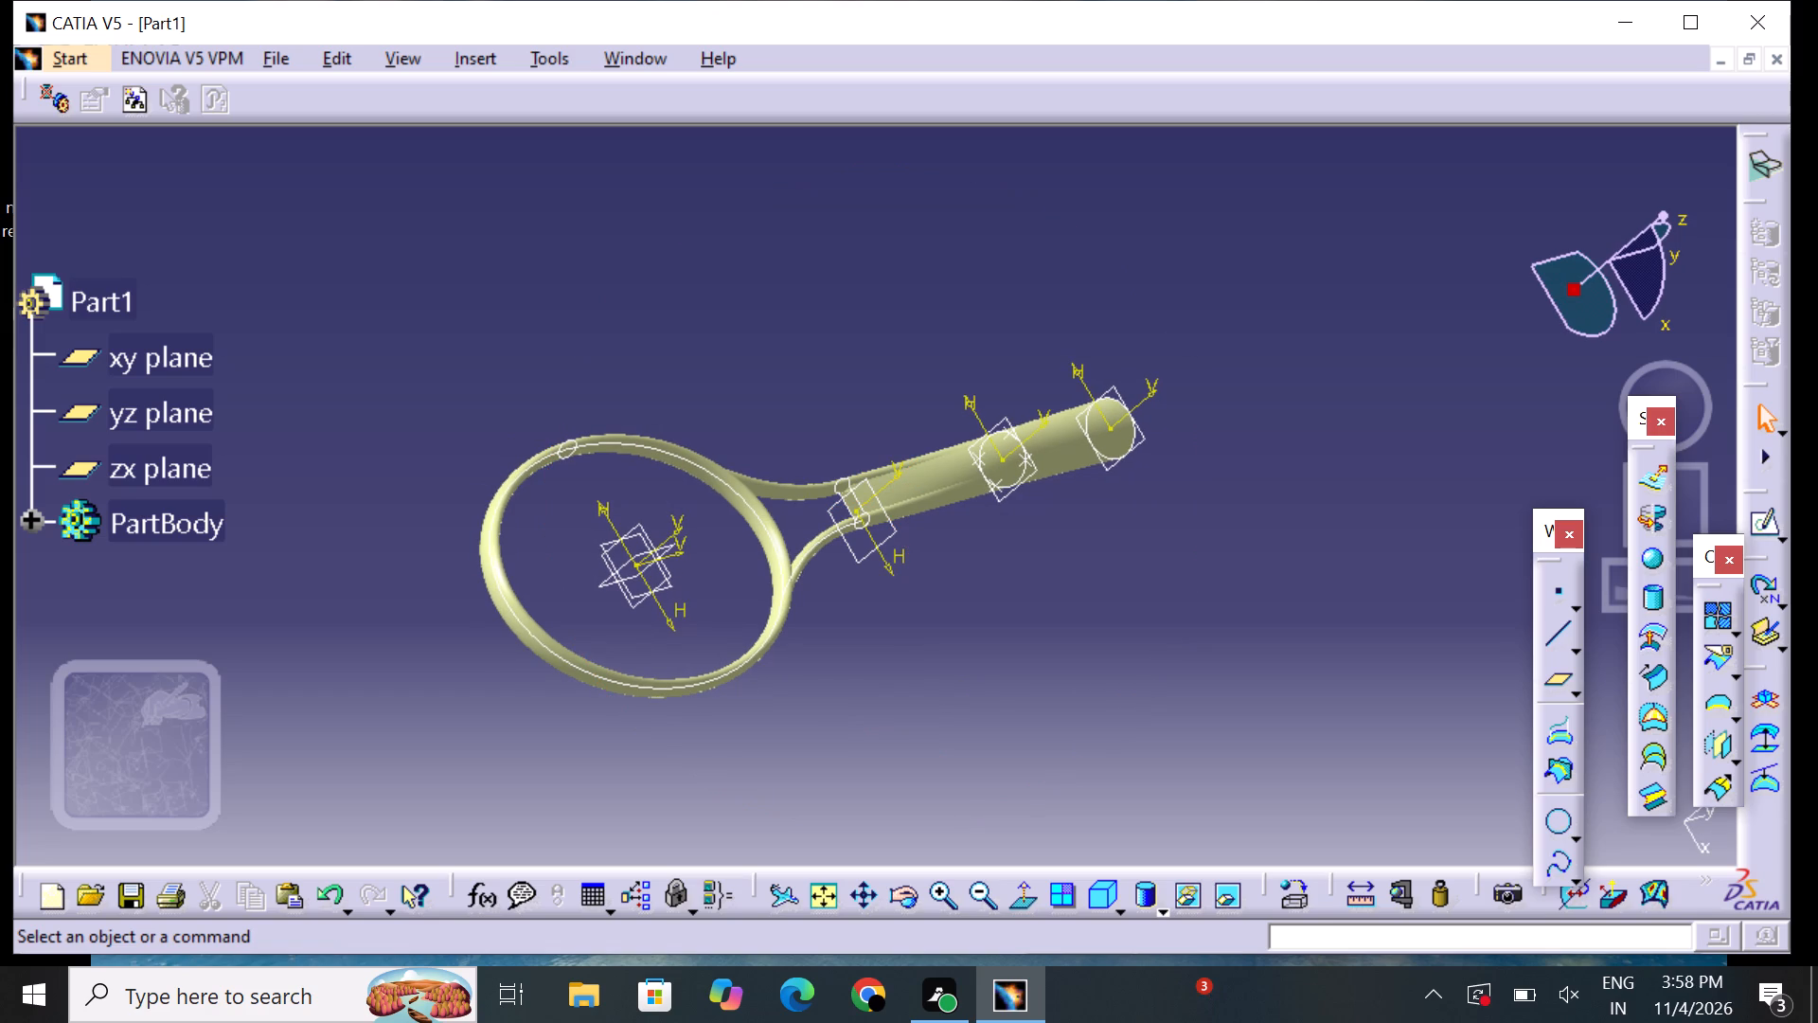
{"action": "right_click_drag", "start_coordinate": [1063, 619], "coordinate": [1053, 675]}
{"action": "middle_click_drag", "start_coordinate": [1058, 609], "coordinate": [780, 812]}
{"action": "right_click_drag", "start_coordinate": [1059, 607], "coordinate": [762, 744]}
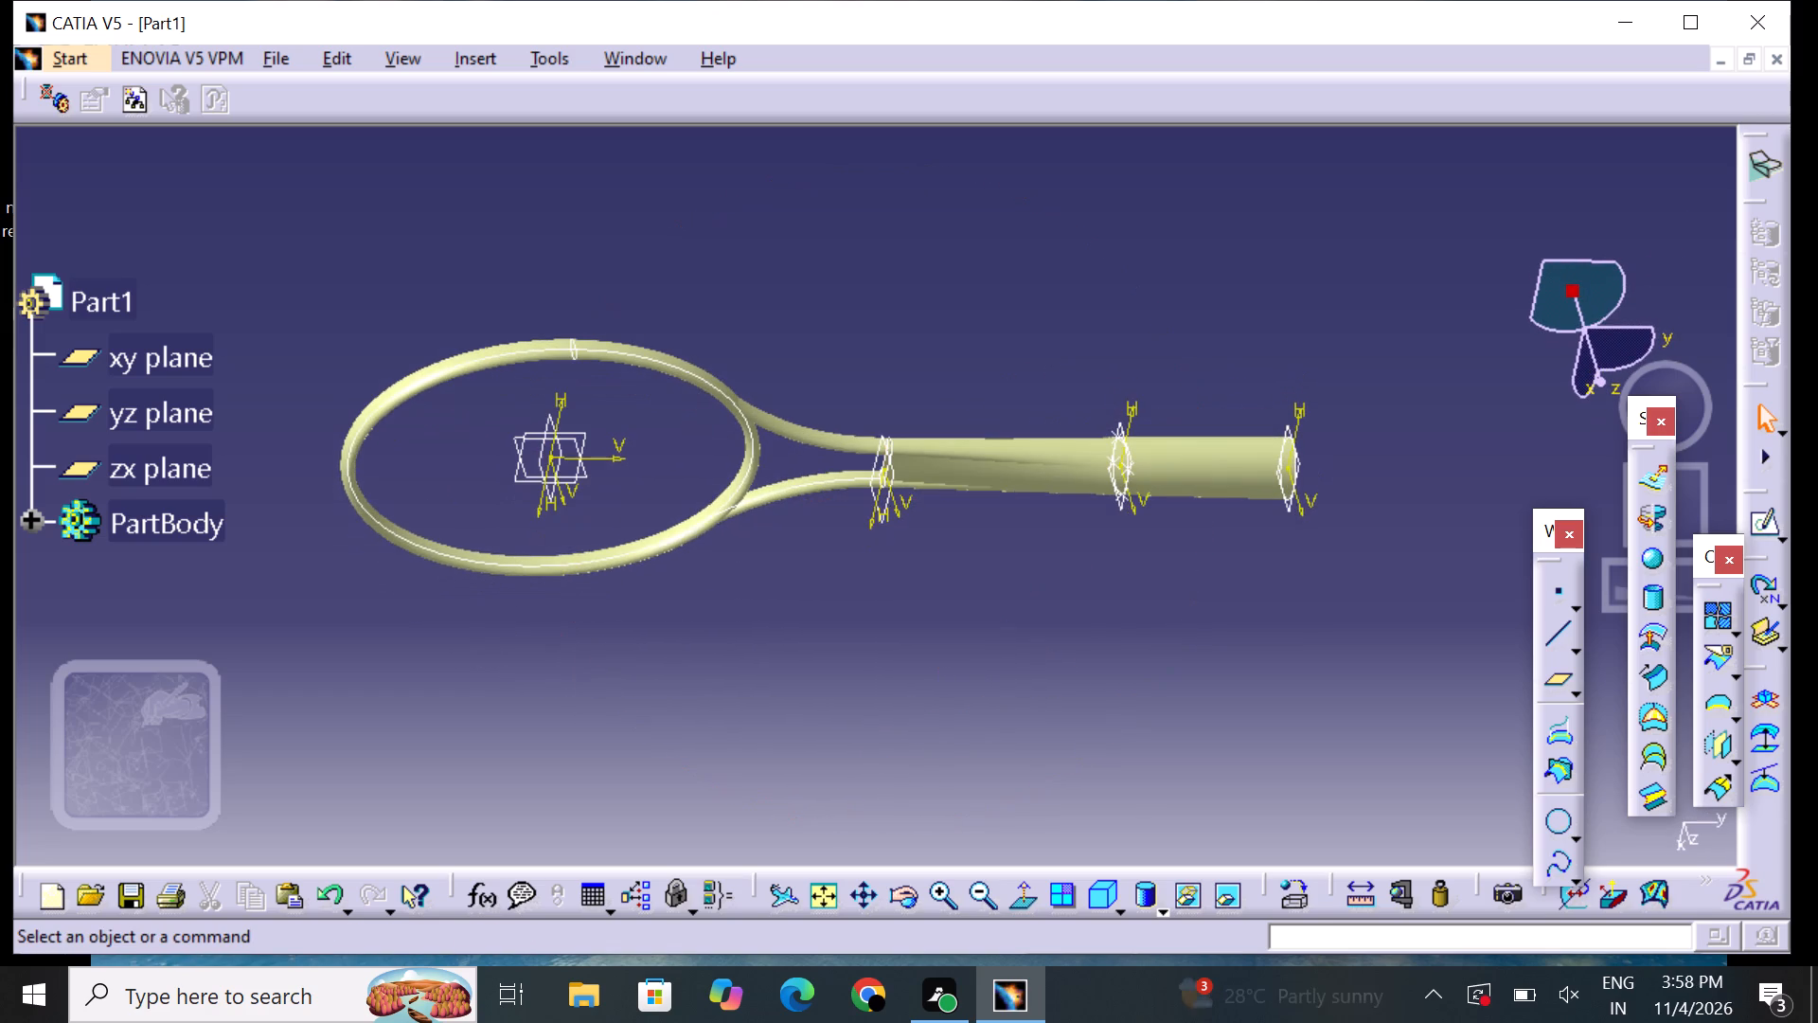
{"action": "middle_click_drag", "start_coordinate": [801, 705], "coordinate": [933, 378]}
{"action": "right_click_drag", "start_coordinate": [801, 705], "coordinate": [940, 363]}
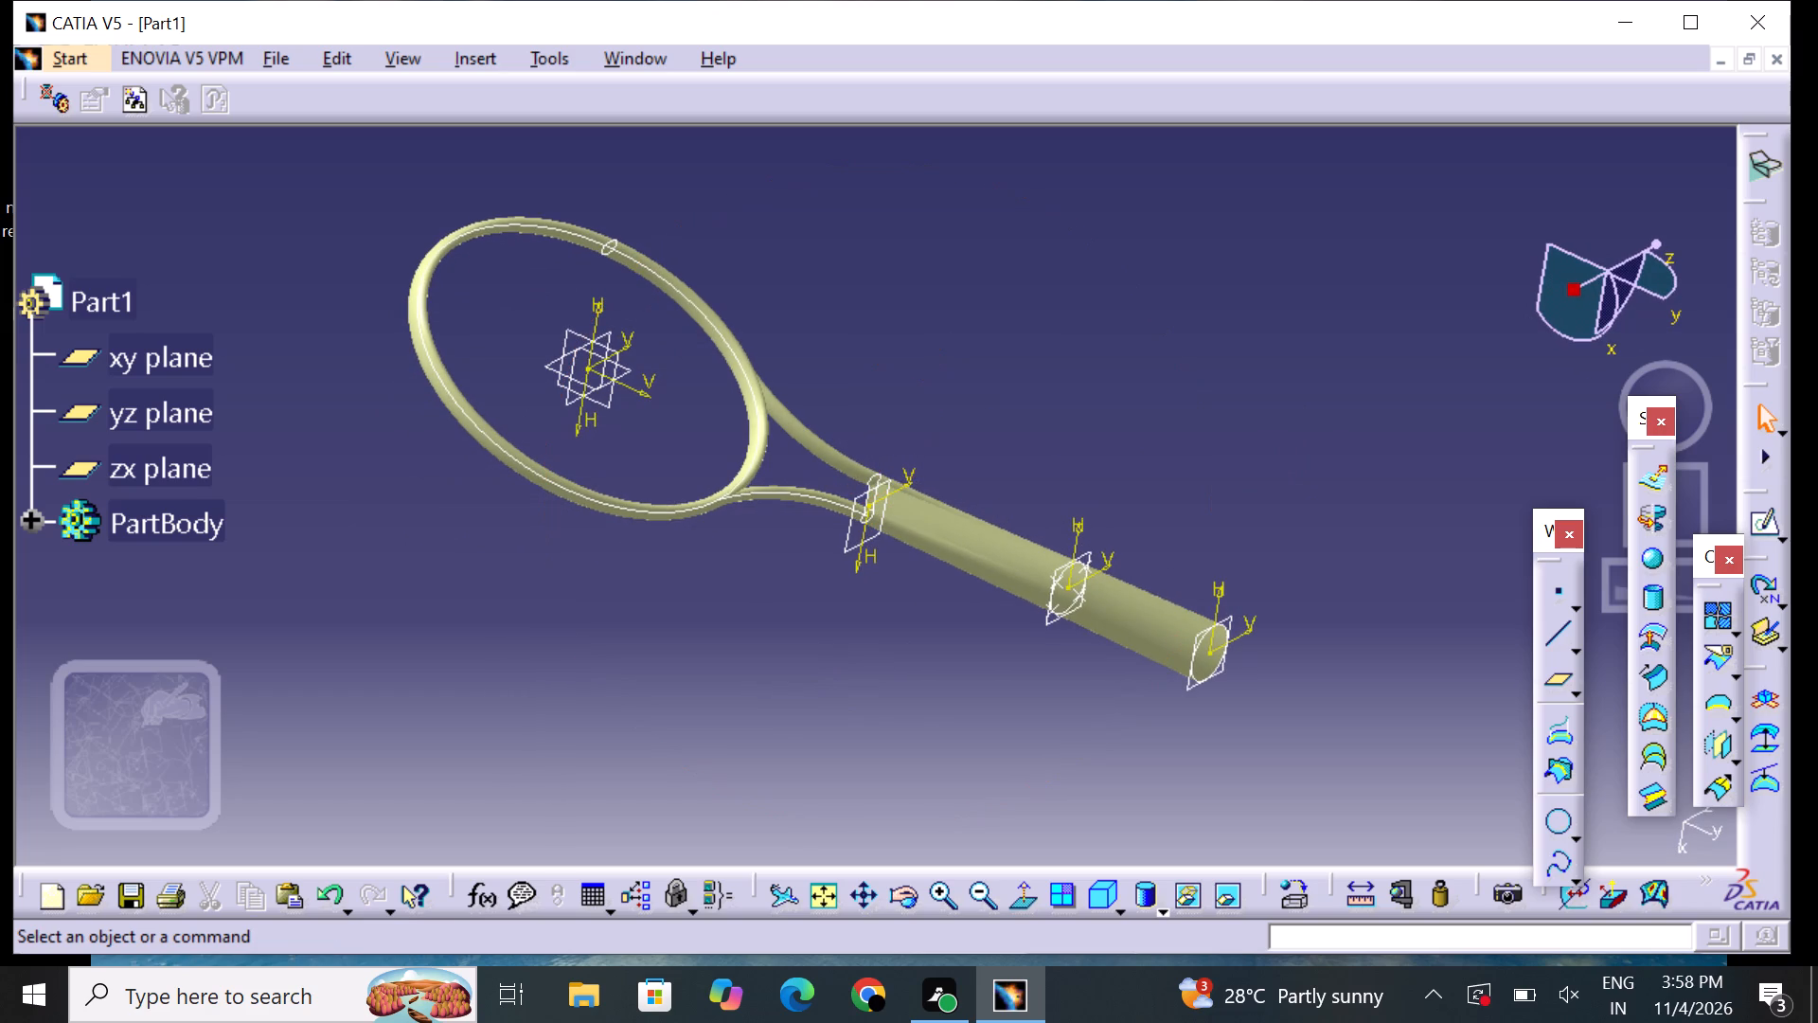
{"action": "middle_click_drag", "start_coordinate": [904, 671], "coordinate": [929, 600]}
{"action": "right_click_drag", "start_coordinate": [903, 672], "coordinate": [930, 599]}
{"action": "scroll", "coordinate": [918, 663], "scroll_direction": "up", "scroll_amount": 1}
{"action": "middle_click_drag", "start_coordinate": [931, 650], "coordinate": [934, 694]}
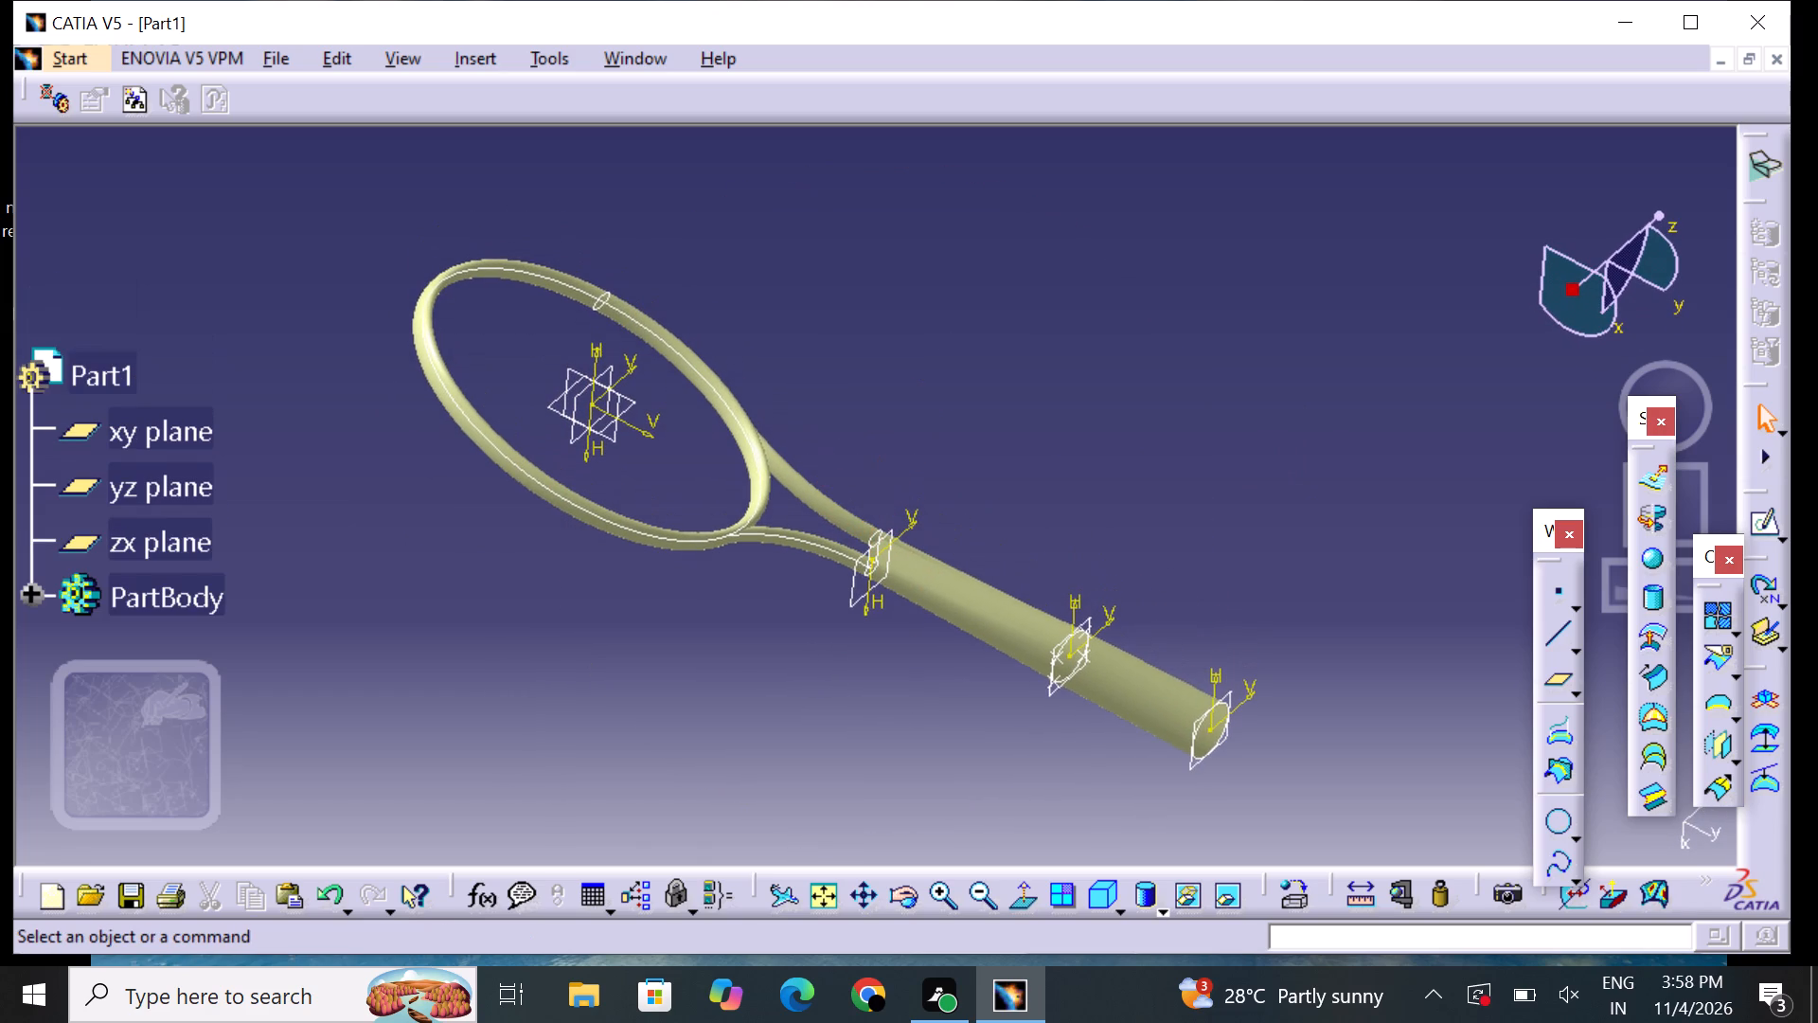
{"action": "scroll", "coordinate": [927, 686], "scroll_direction": "down", "scroll_amount": 2}
{"action": "right_click_drag", "start_coordinate": [932, 691], "coordinate": [937, 683]}
{"action": "middle_click_drag", "start_coordinate": [932, 691], "coordinate": [937, 683]}
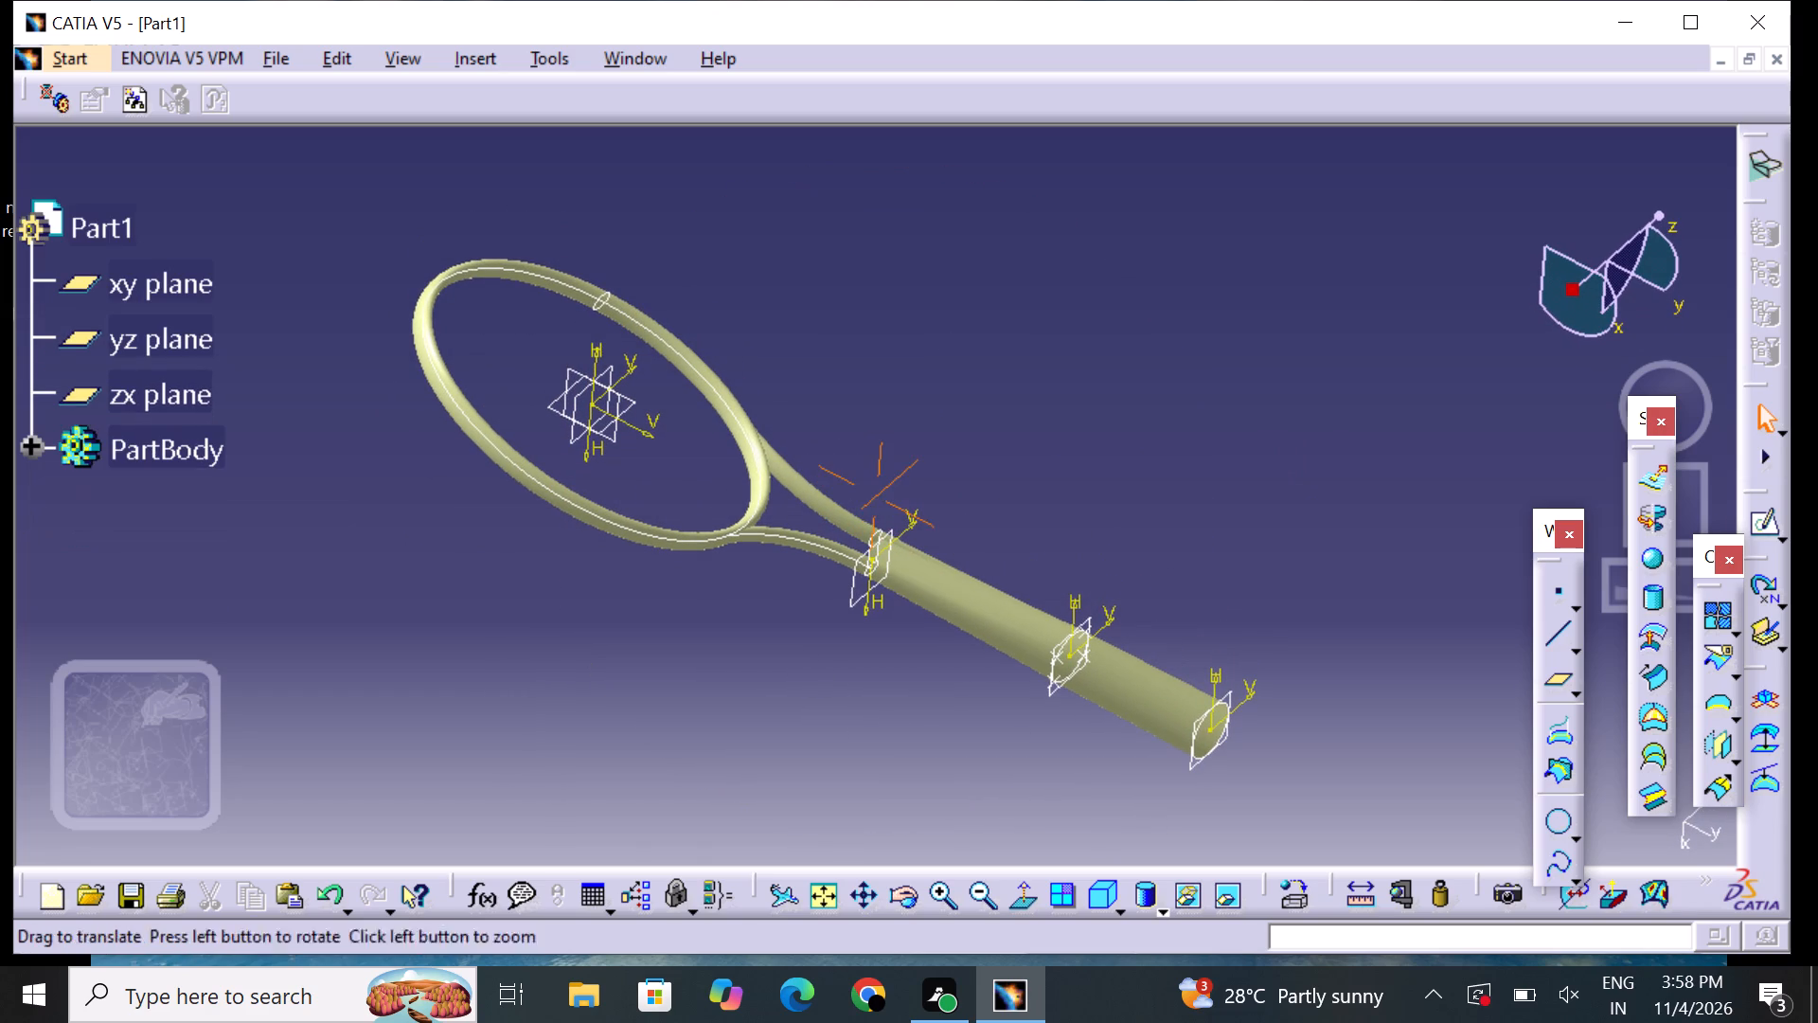
{"action": "right_click_drag", "start_coordinate": [937, 683], "coordinate": [925, 637]}
{"action": "middle_click_drag", "start_coordinate": [937, 683], "coordinate": [925, 637]}
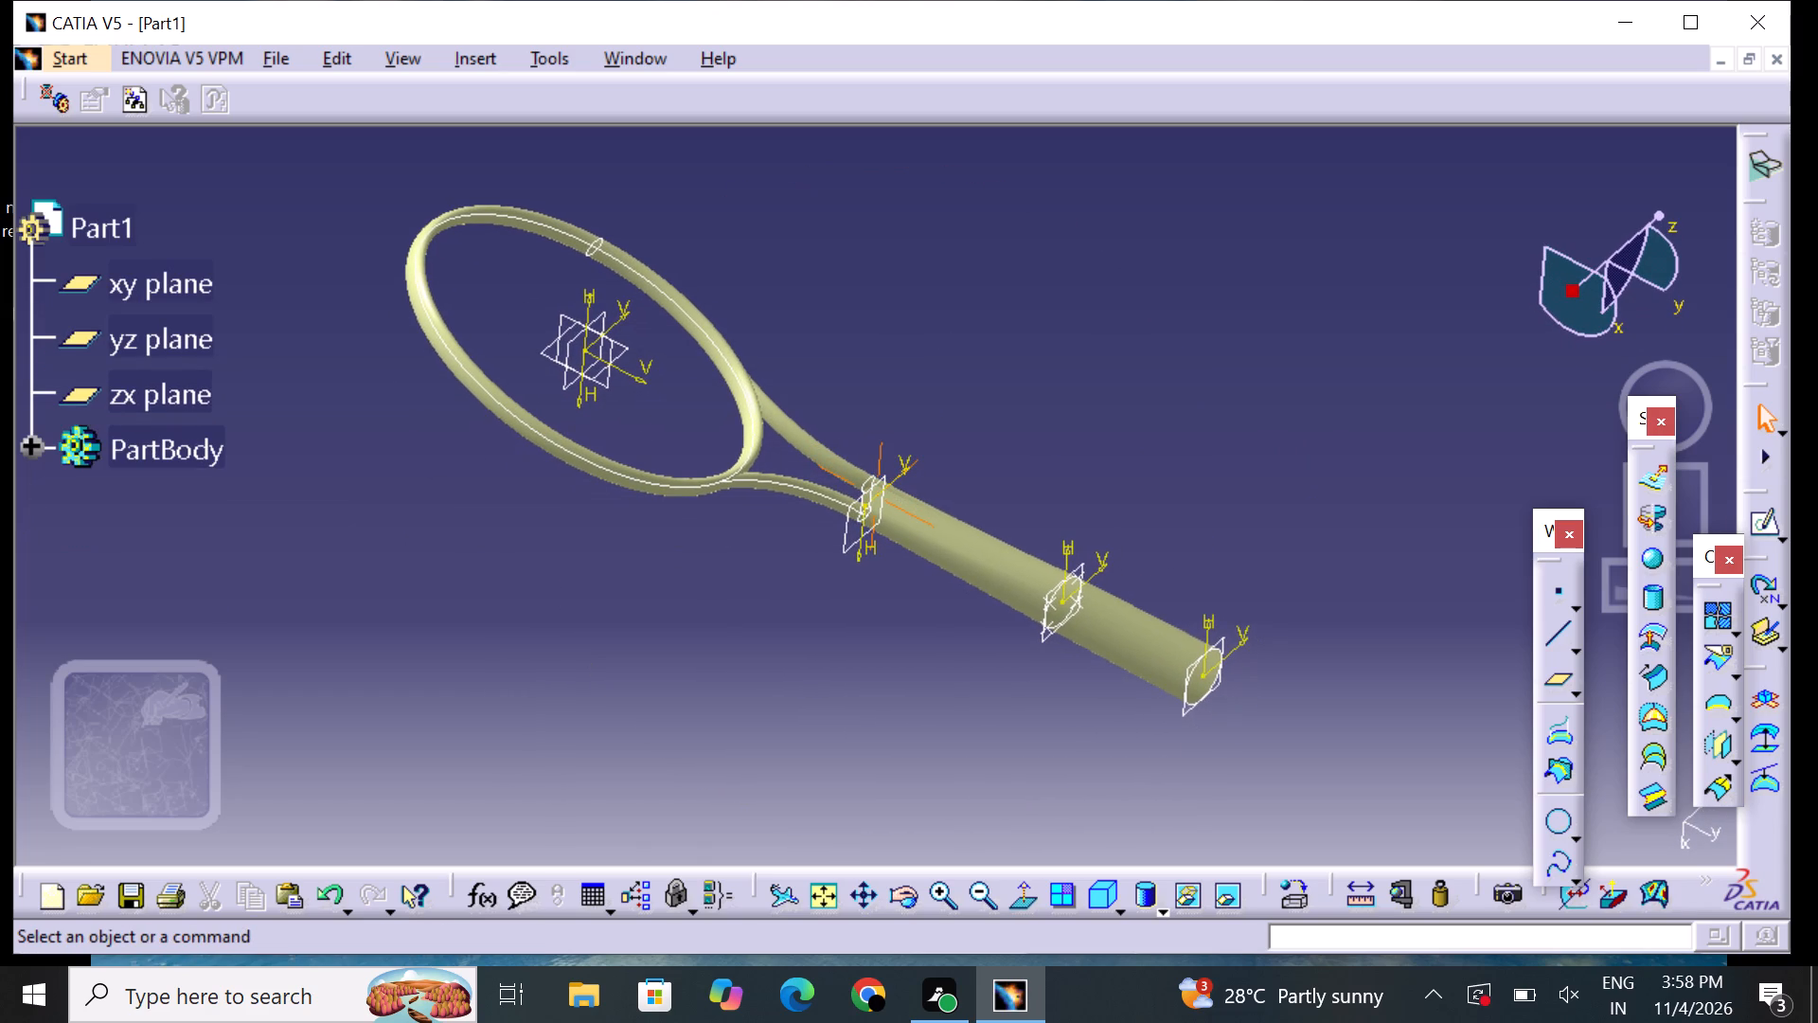
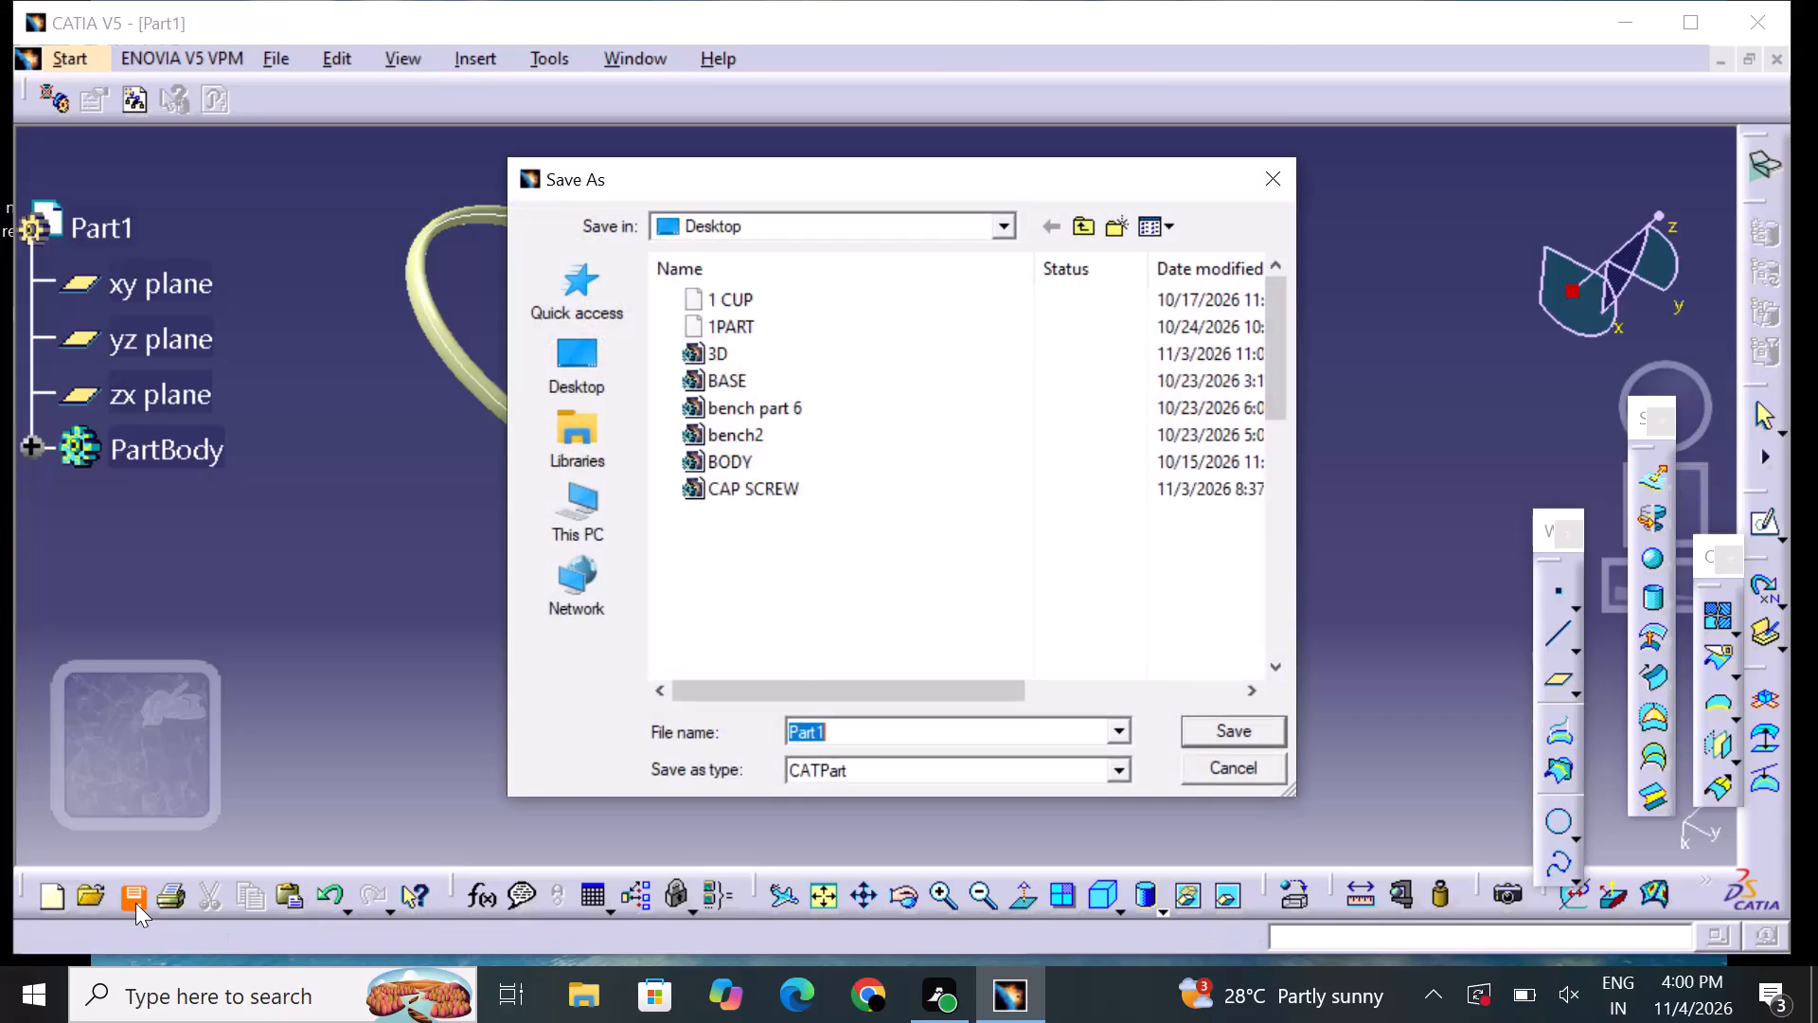
Save the racket part to the Desktop as a CATPart file named SURFACE MODEL EXCERCISE 3.
{"action": "key", "text": "BackSpace"}
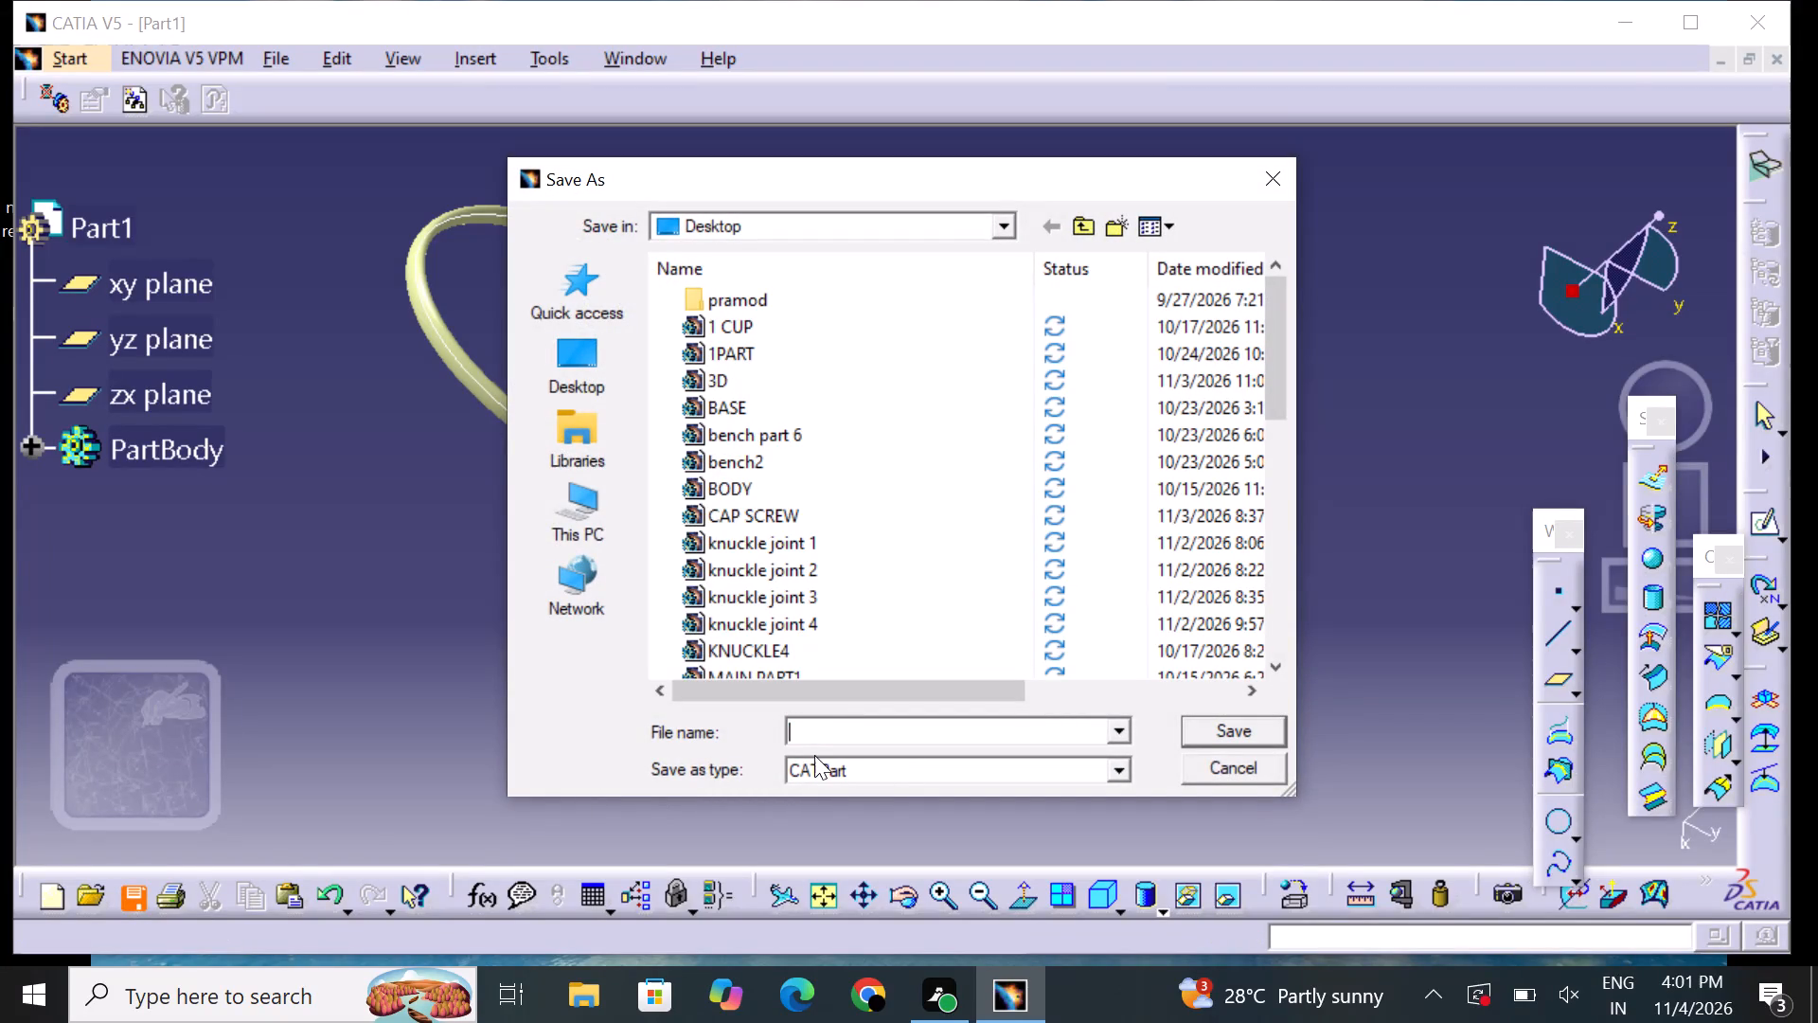
{"action": "right_click", "coordinate": [813, 755]}
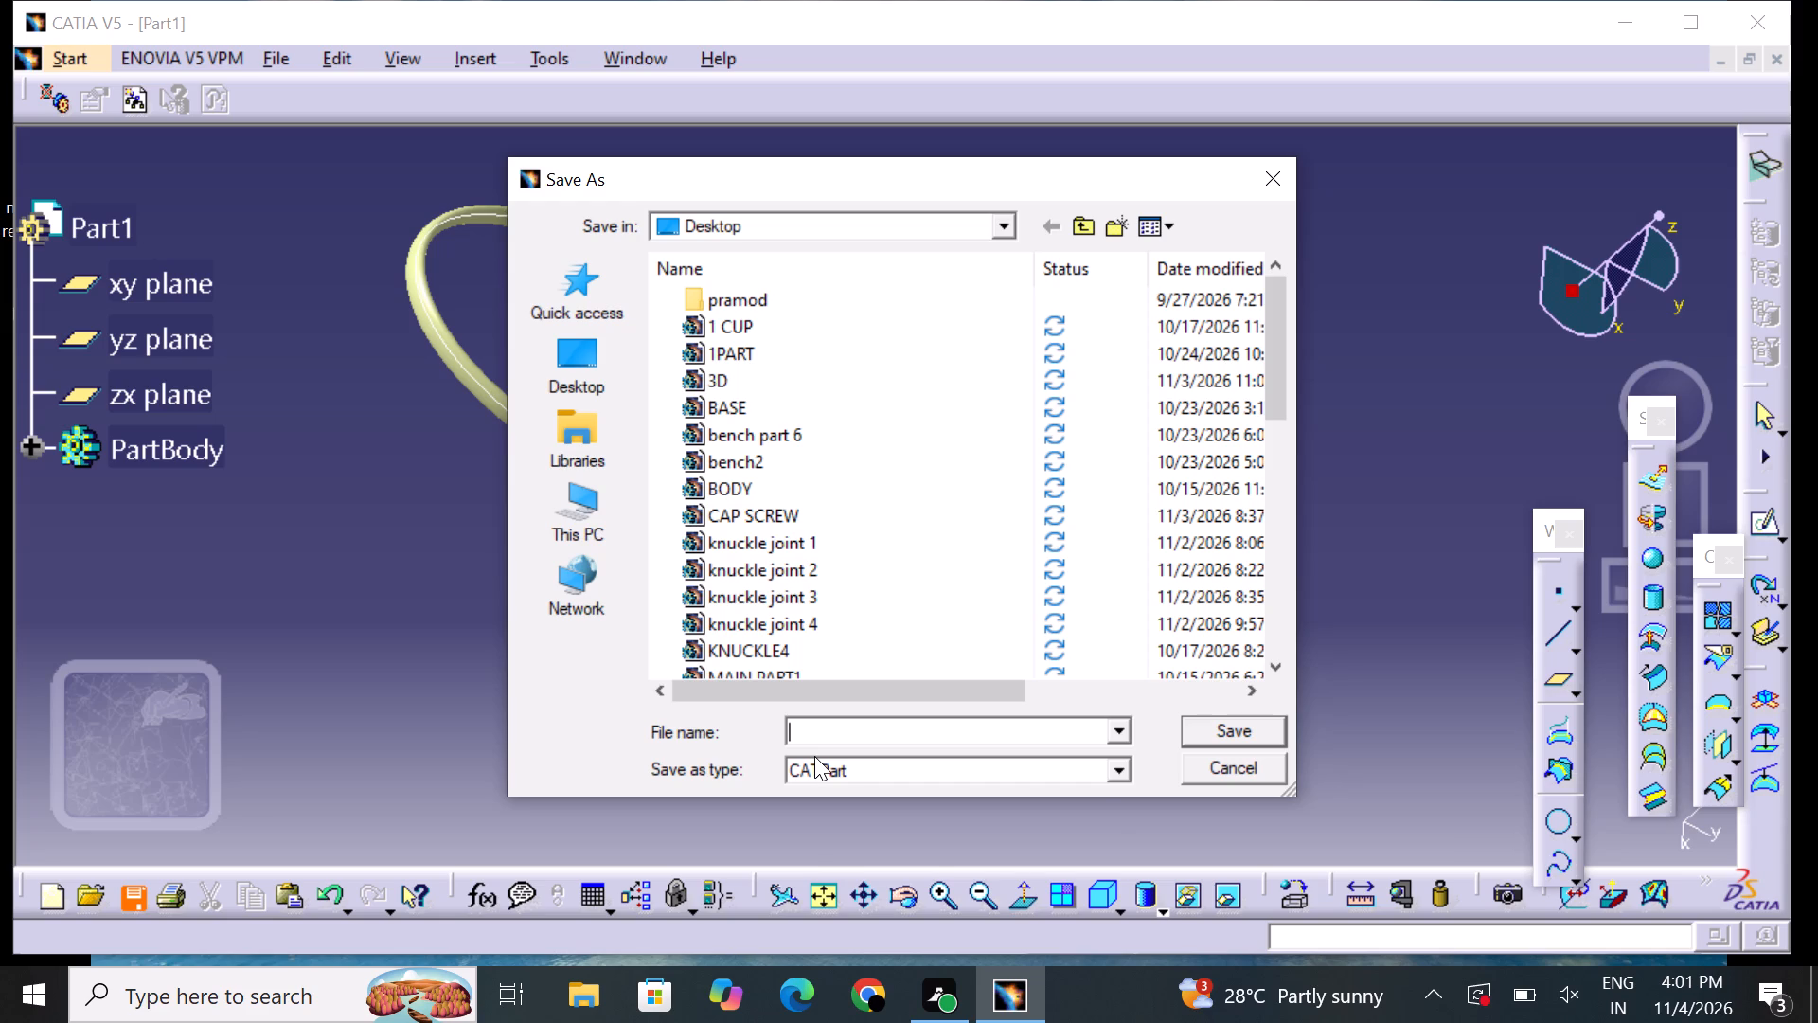
{"action": "type", "text": "SU"}
{"action": "type", "text": "RFACE MODEL"}
{"action": "key", "text": "space"}
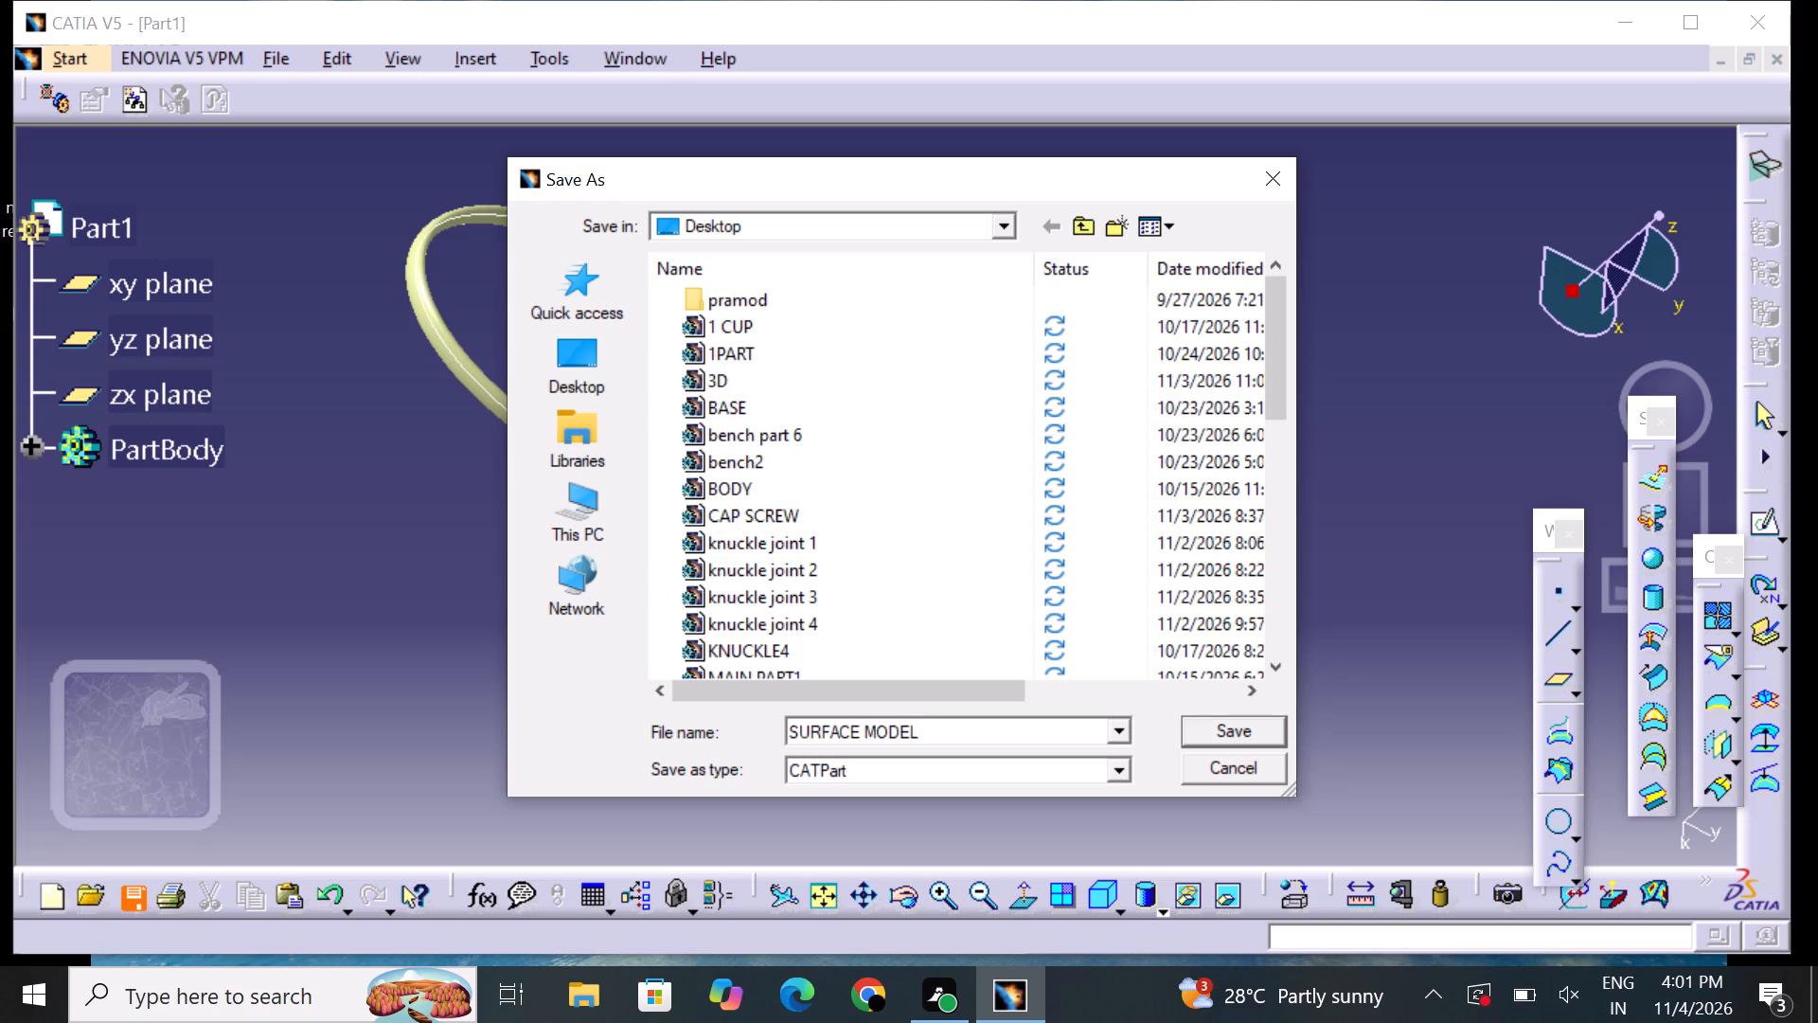
{"action": "key", "text": "e"}
{"action": "type", "text": "XCER"}
{"action": "type", "text": "CISE"}
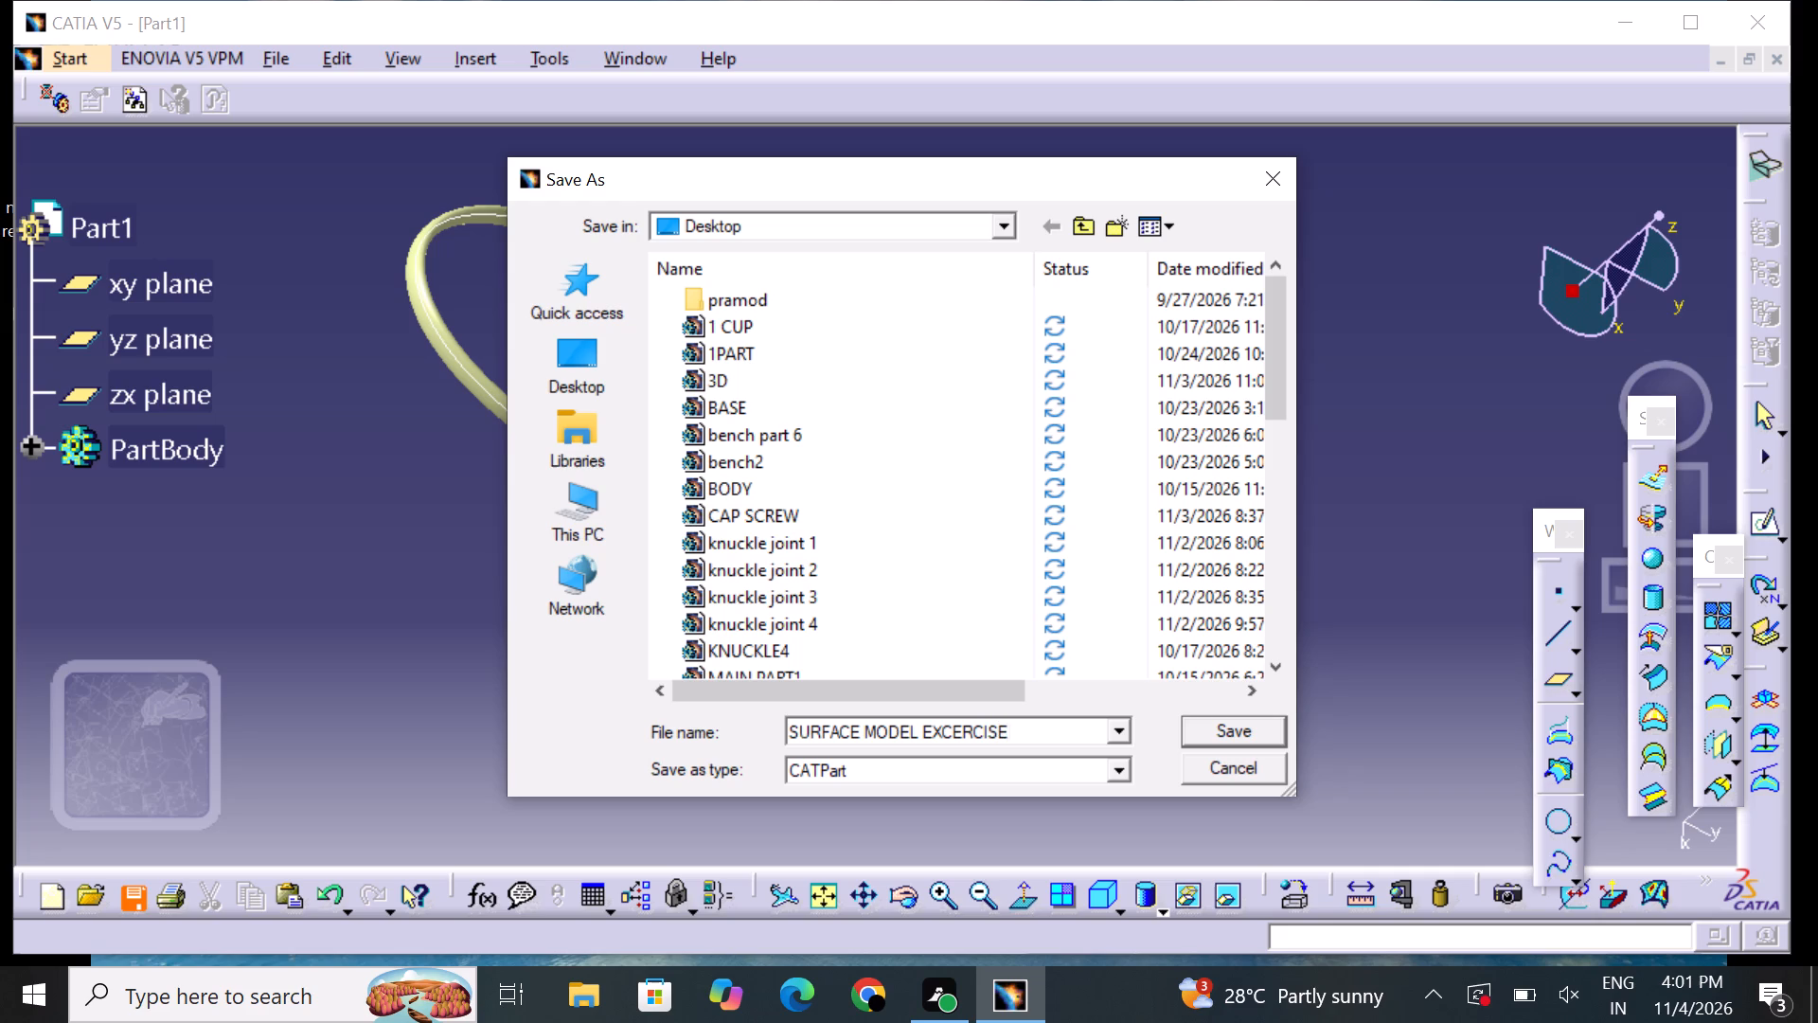
{"action": "key", "text": "space"}
{"action": "type", "text": "3"}
{"action": "left_click", "coordinate": [1216, 722]}
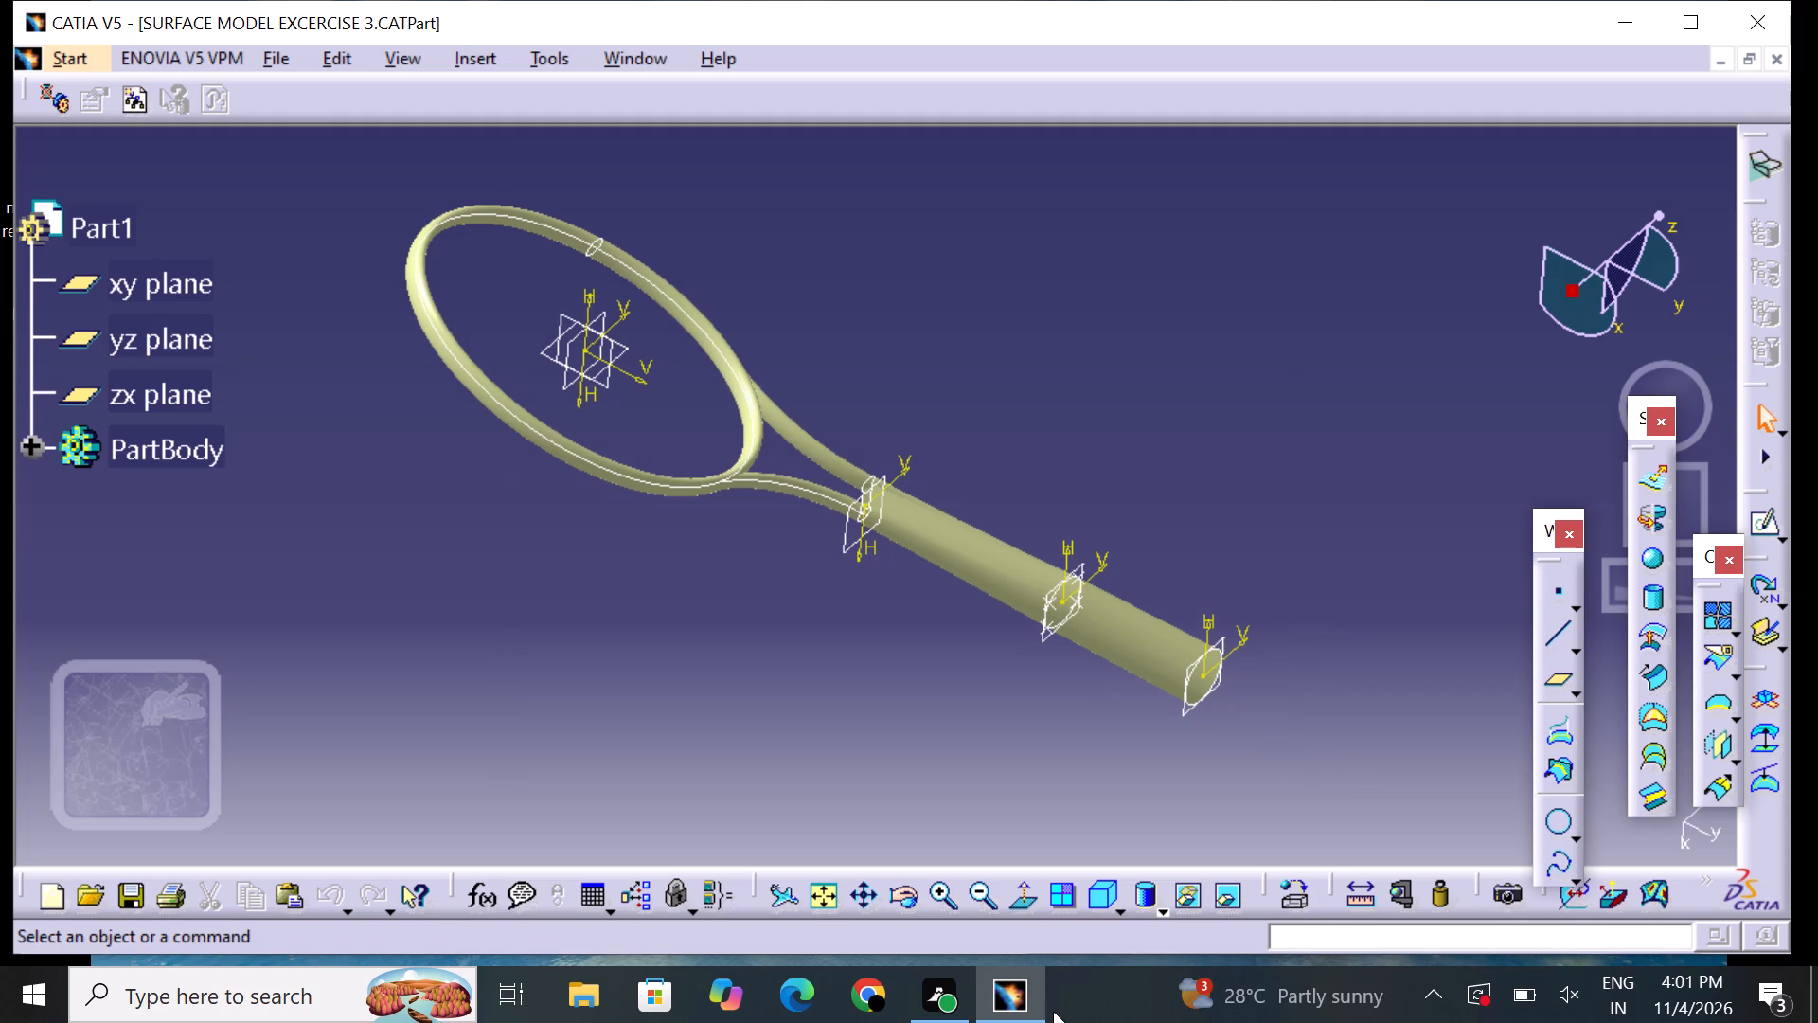
Print the racket model to a PDF document on the Desktop named EXCERCISE 3 DOC.
{"action": "left_click", "coordinate": [165, 900]}
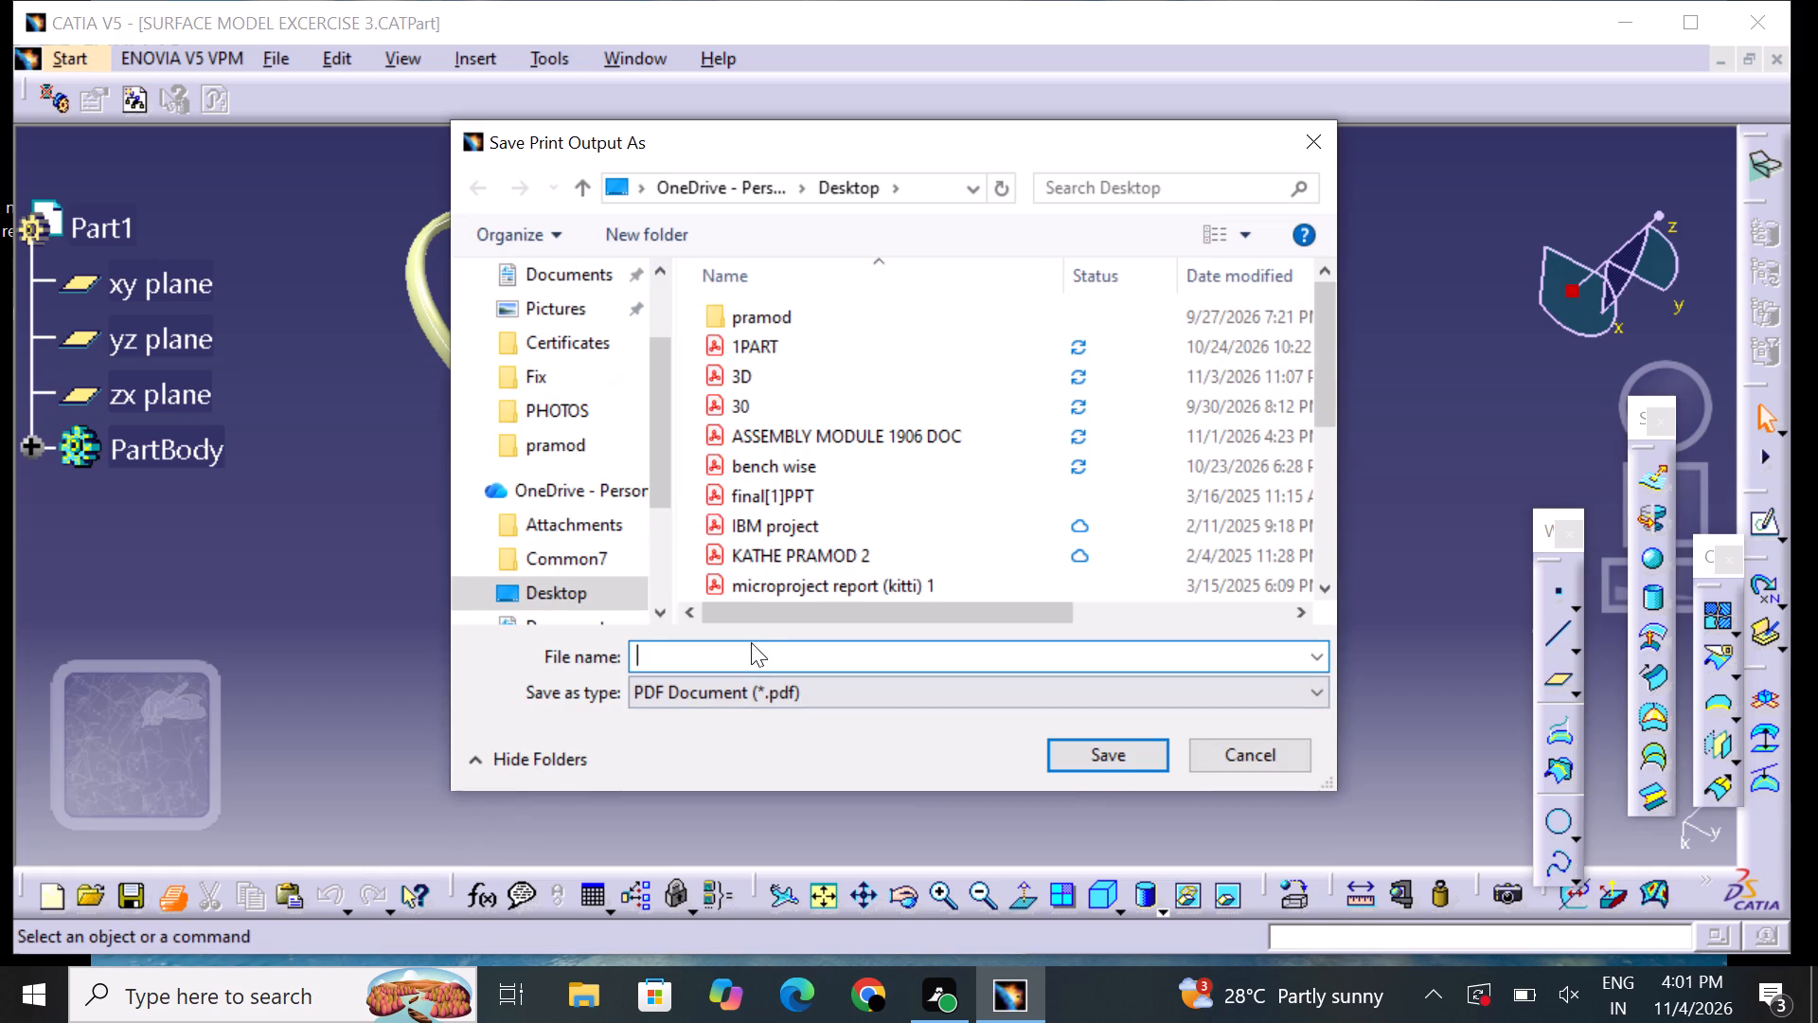
{"action": "left_click", "coordinate": [738, 647]}
{"action": "type", "text": "US"}
{"action": "key", "text": "BackSpace"}
{"action": "key", "text": "BackSpace"}
{"action": "type", "text": "EX"}
{"action": "type", "text": "CERCISE 3 DOC"}
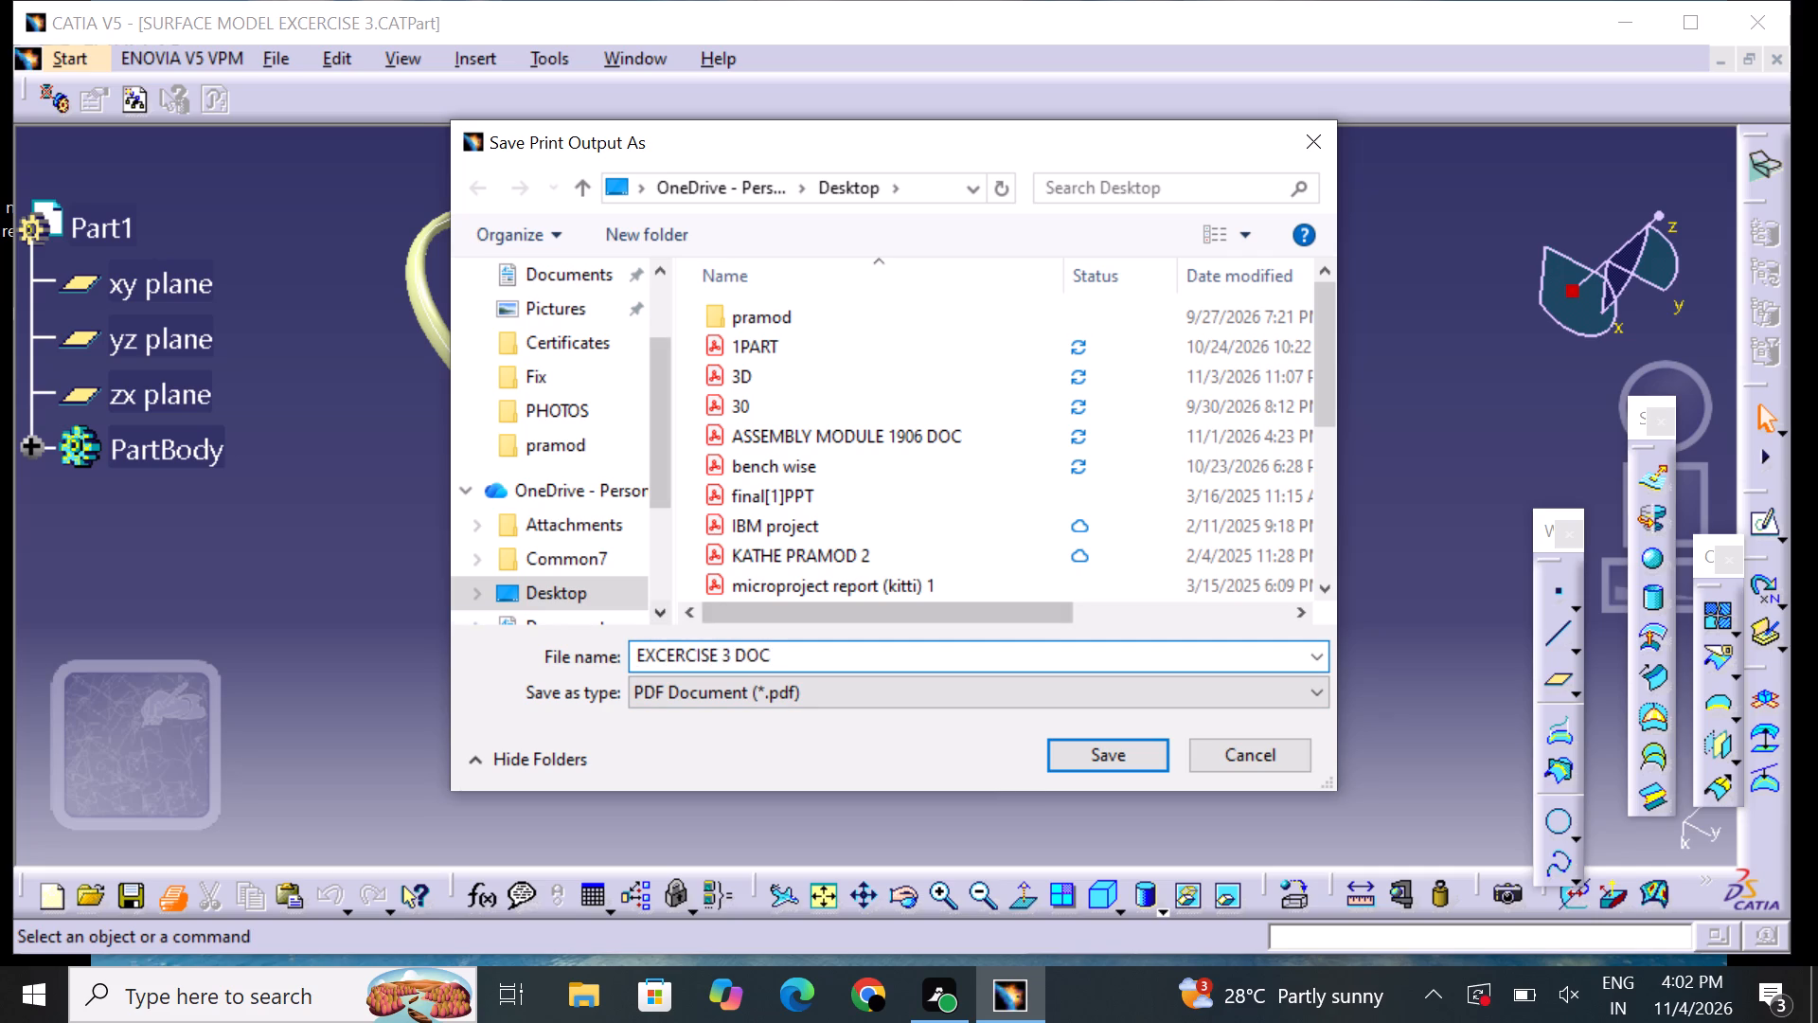
{"action": "left_click", "coordinate": [1115, 746]}
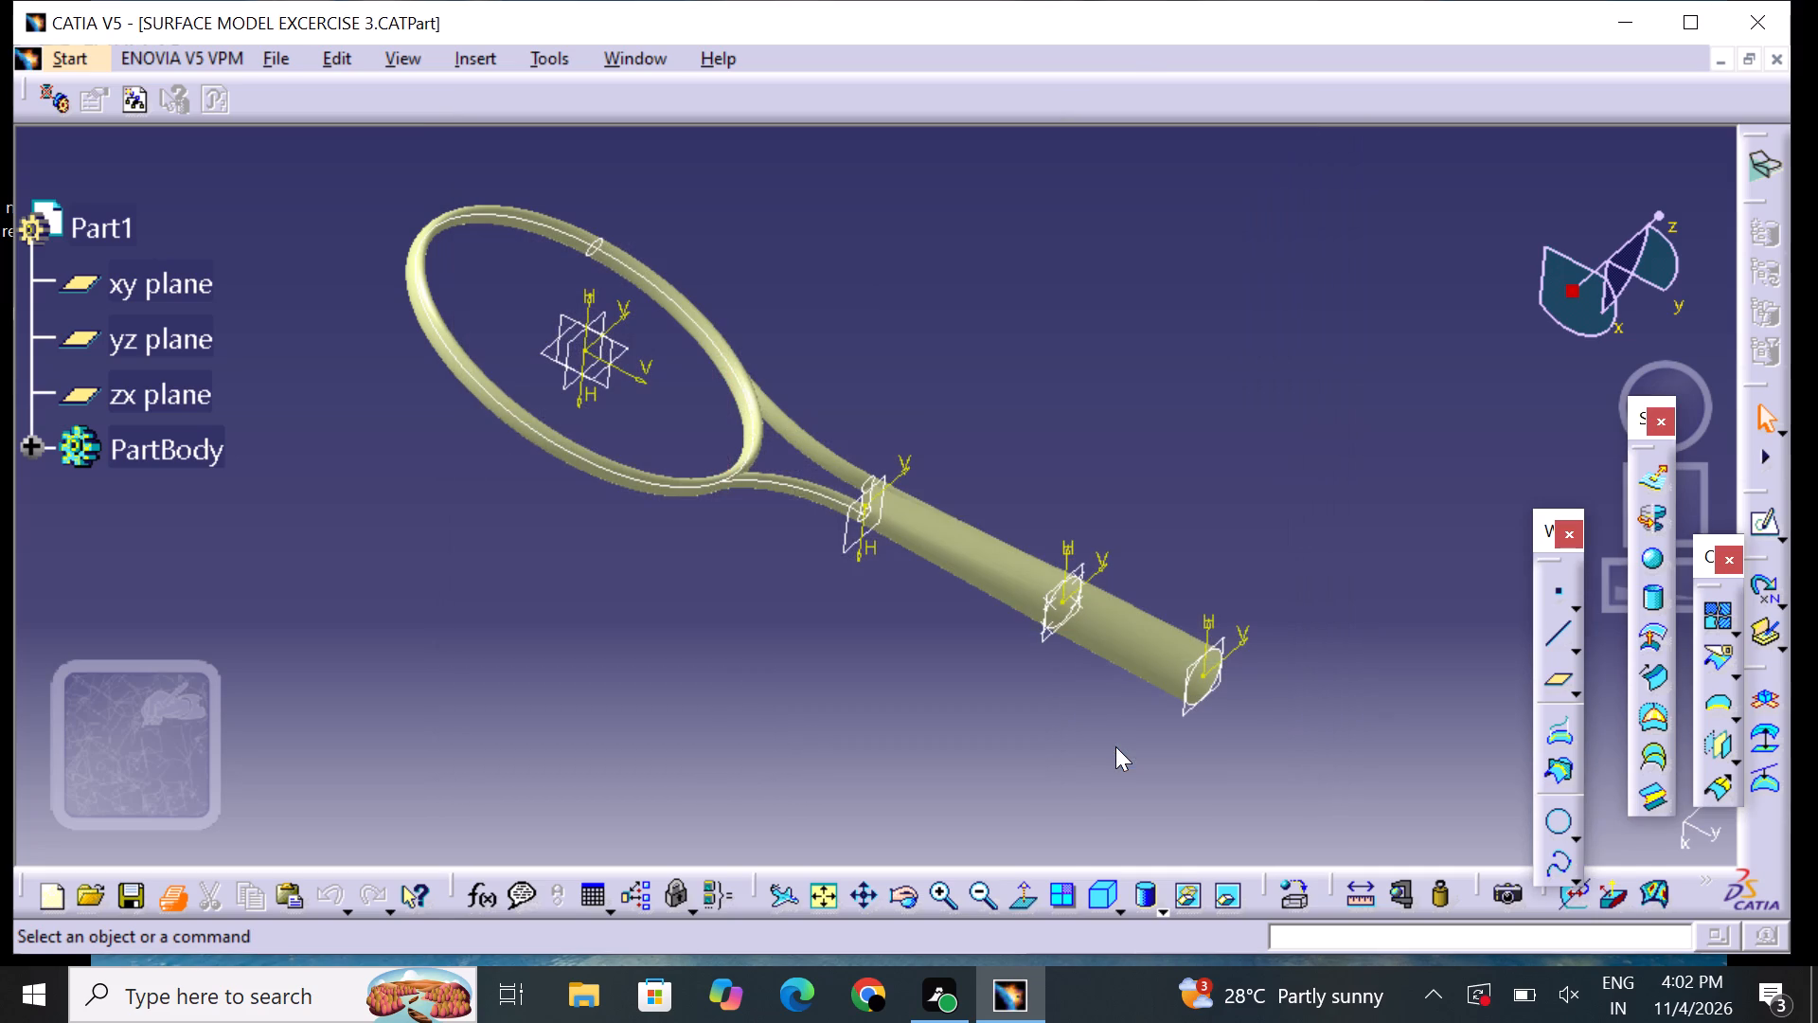